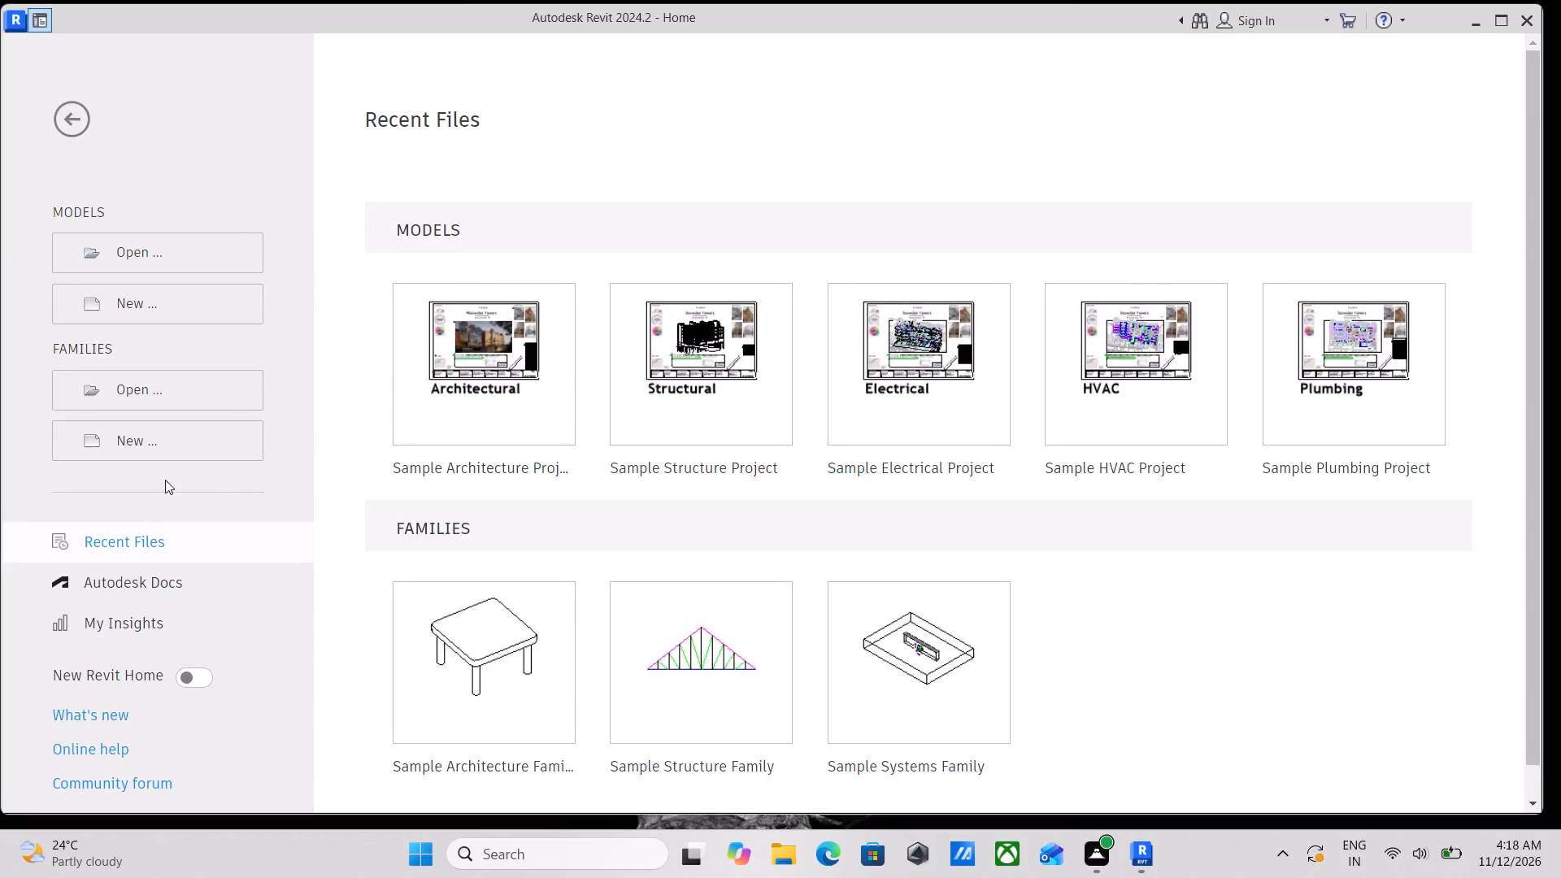
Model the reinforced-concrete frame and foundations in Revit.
Create a new project from the Structural Analysis-DefaultMetric template.
{"action": "left_click", "coordinate": [176, 294]}
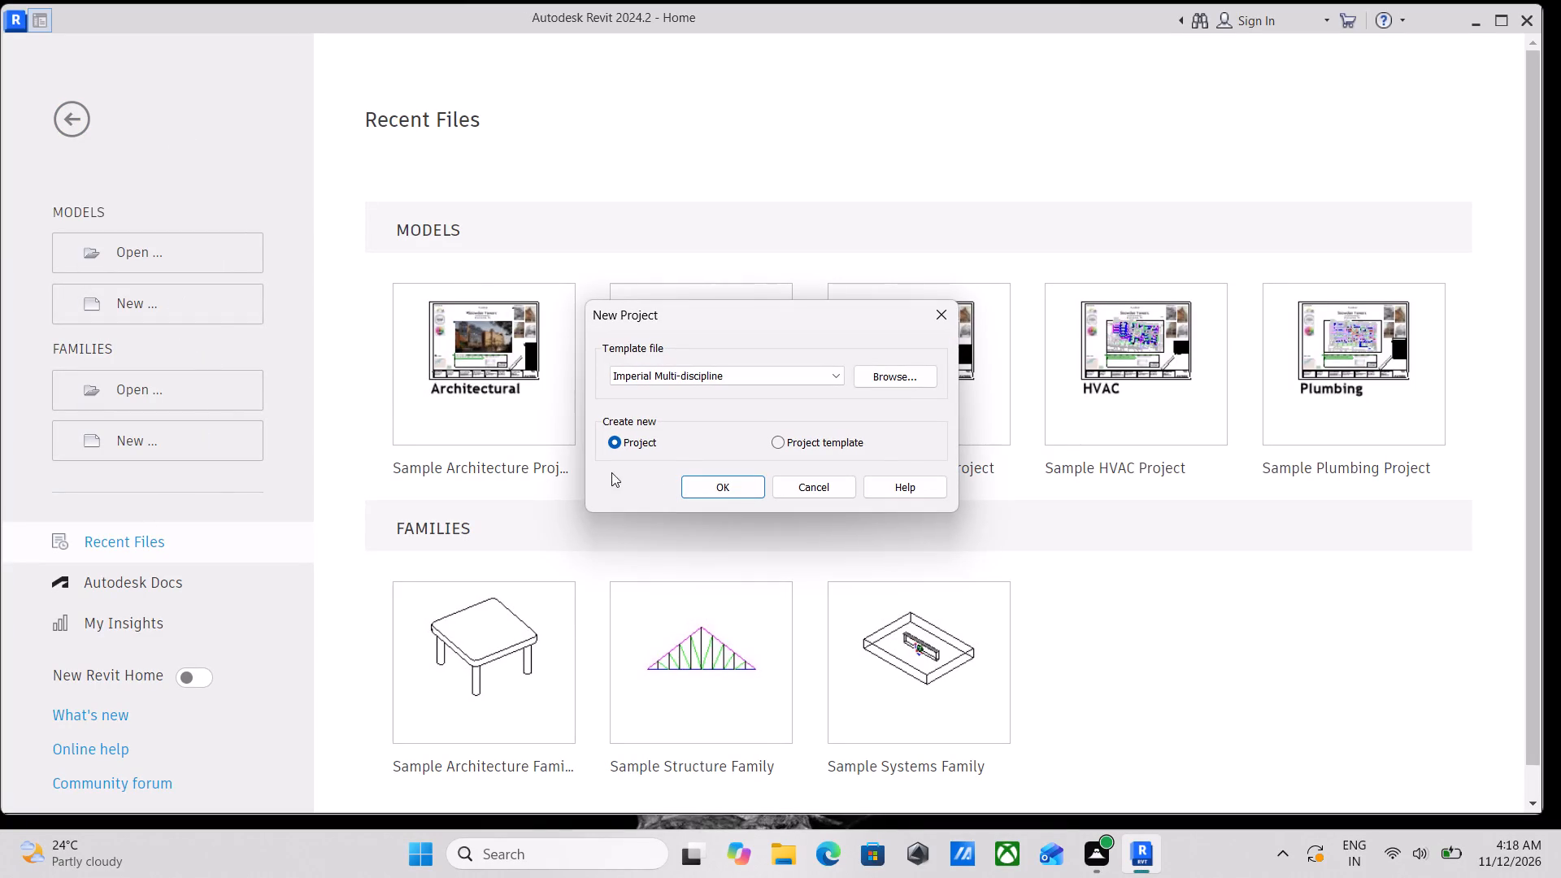
{"action": "left_click", "coordinate": [785, 382]}
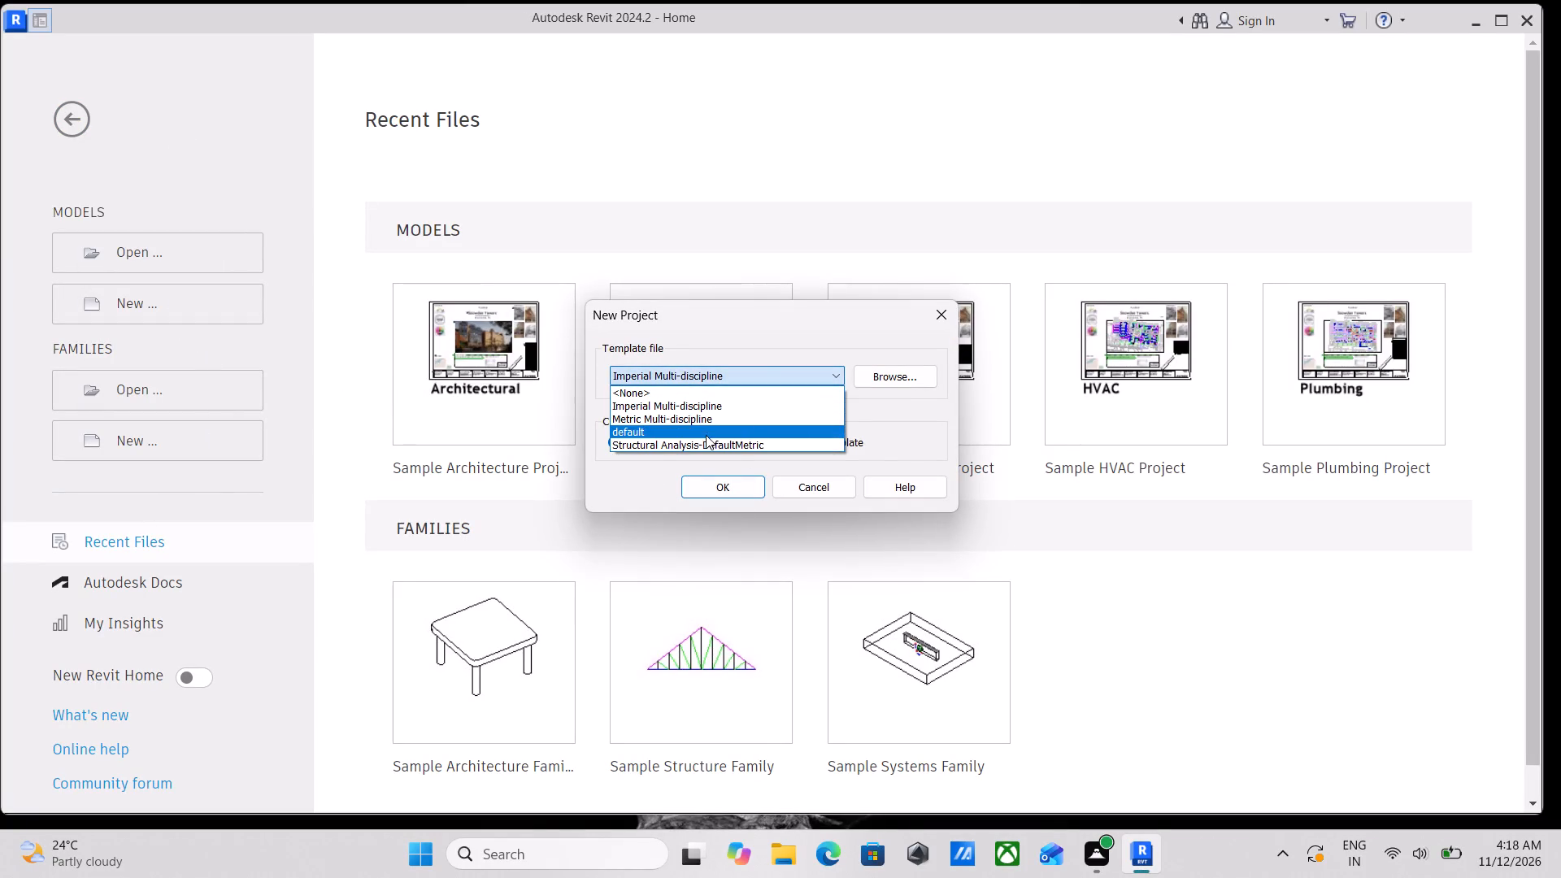
{"action": "left_click", "coordinate": [671, 446]}
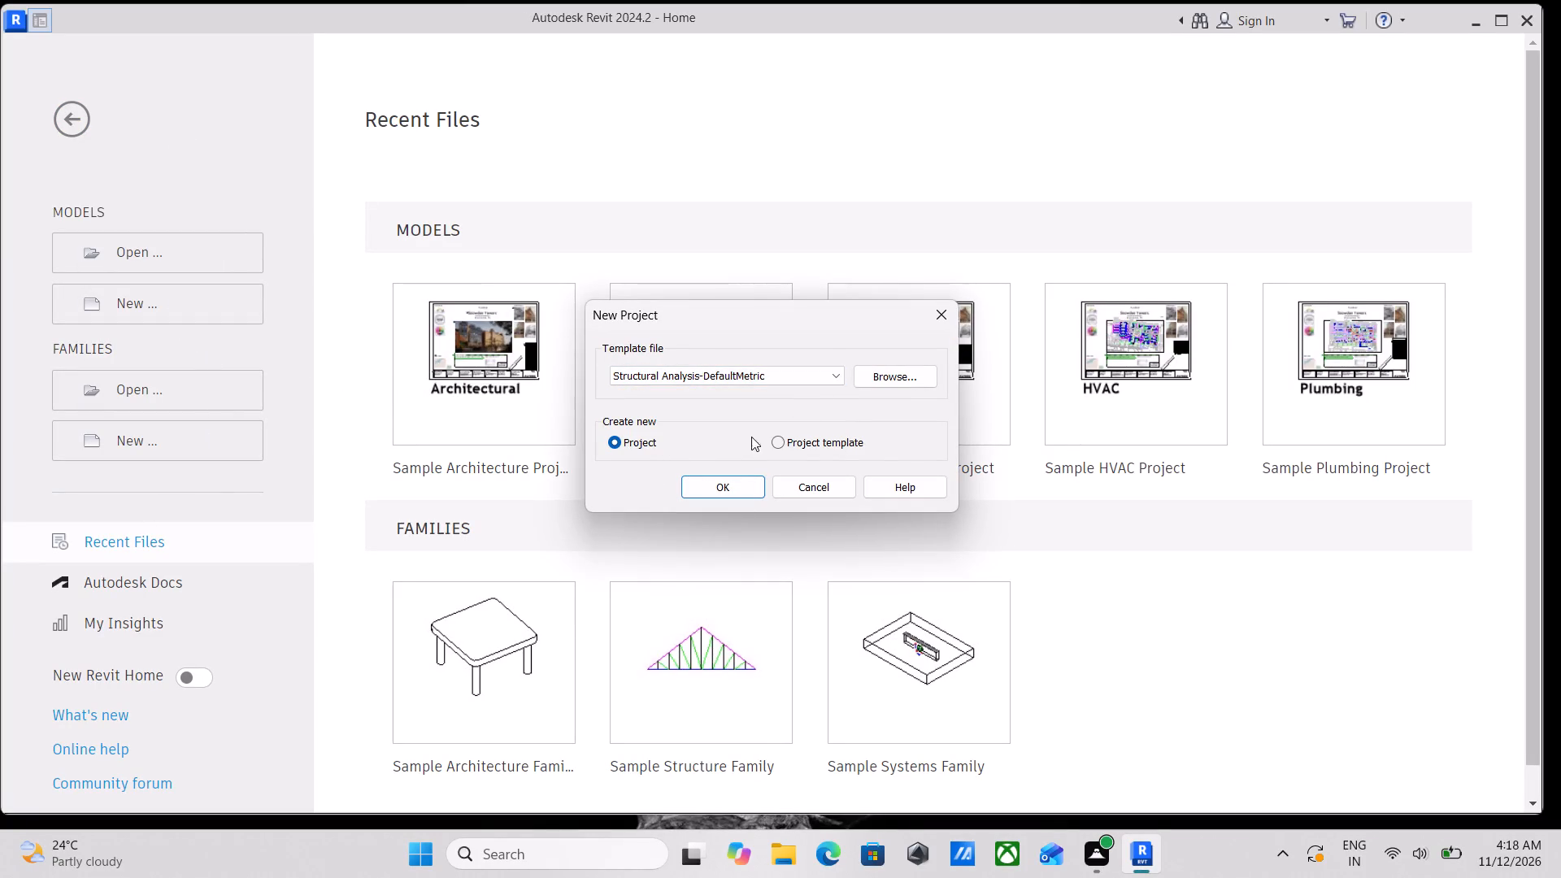
{"action": "left_click", "coordinate": [732, 483]}
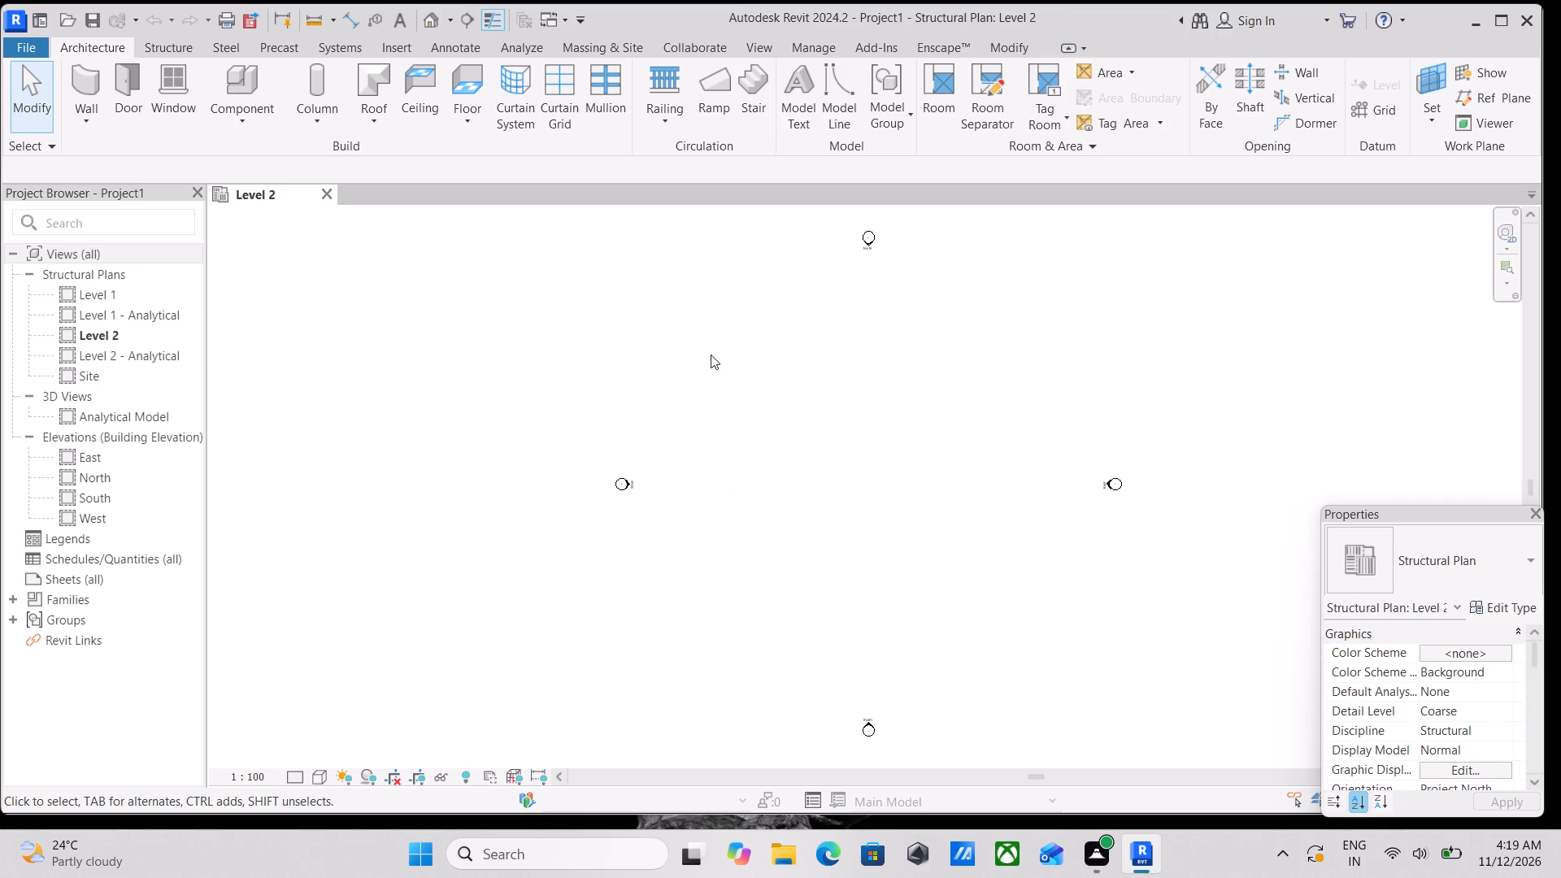
Open the North building elevation view.
{"action": "double_click", "coordinate": [103, 470]}
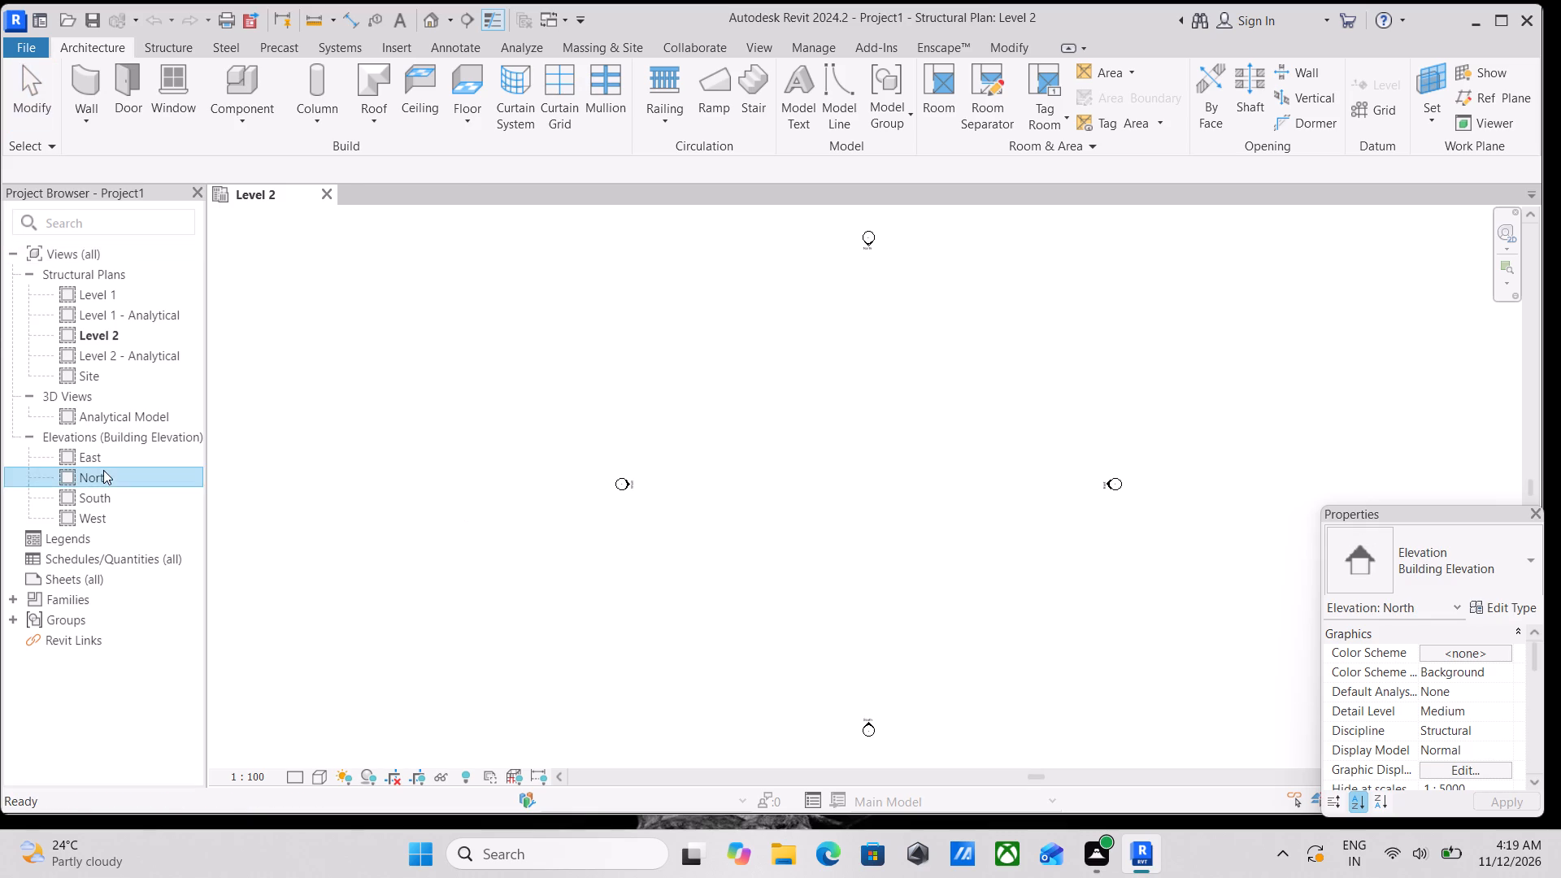
Add a level 6' below Level 1 by picking the Level 1 line with a 6' offset, and leave the Level command.
{"action": "scroll", "coordinate": [647, 423], "scroll_direction": "down", "scroll_amount": 3}
{"action": "middle_click_drag", "start_coordinate": [672, 398], "coordinate": [611, 400]}
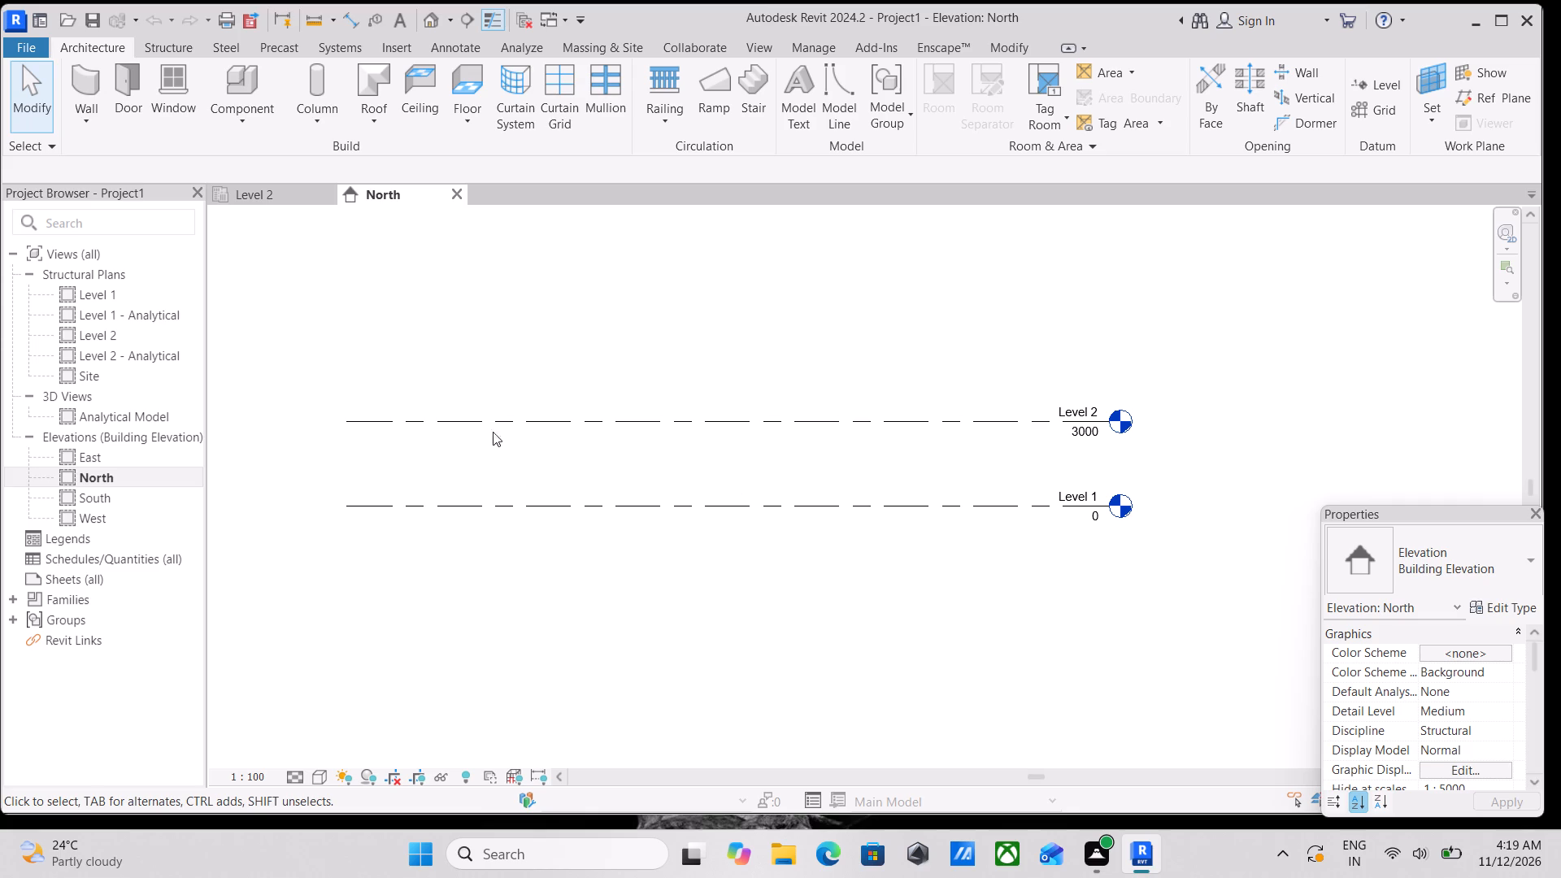
{"action": "scroll", "coordinate": [521, 405], "scroll_direction": "down", "scroll_amount": 2}
{"action": "scroll", "coordinate": [734, 460], "scroll_direction": "up", "scroll_amount": 3}
{"action": "middle_click_drag", "start_coordinate": [867, 519], "coordinate": [884, 549]}
{"action": "scroll", "coordinate": [884, 549], "scroll_direction": "up", "scroll_amount": 1}
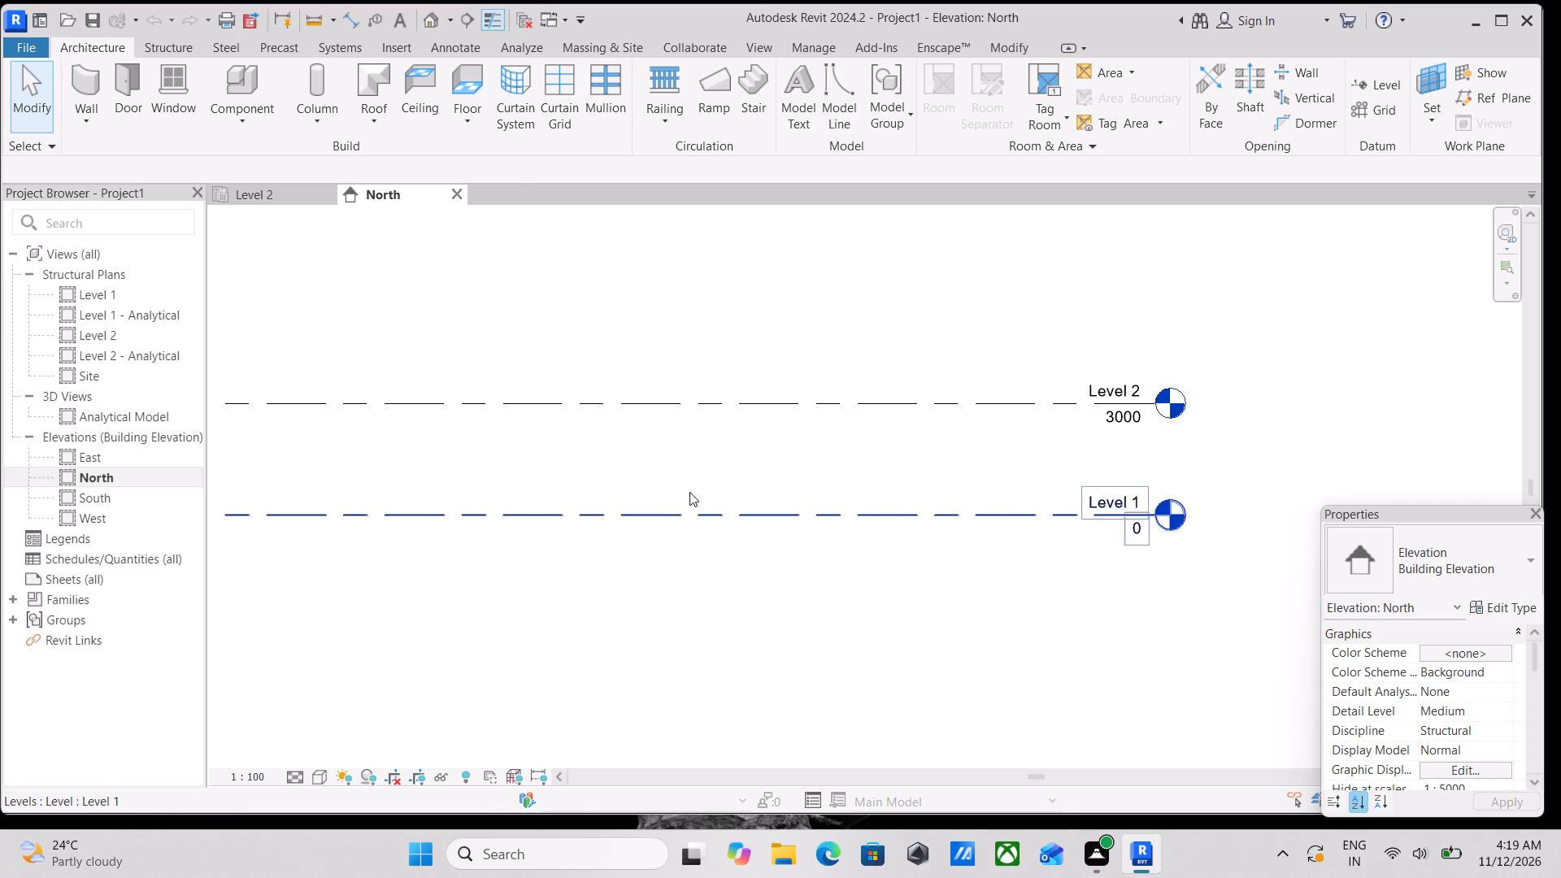
{"action": "scroll", "coordinate": [690, 491], "scroll_direction": "up", "scroll_amount": 2}
{"action": "middle_click_drag", "start_coordinate": [693, 490], "coordinate": [895, 526]}
{"action": "middle_click_drag", "start_coordinate": [615, 455], "coordinate": [680, 392]}
{"action": "scroll", "coordinate": [755, 469], "scroll_direction": "down", "scroll_amount": 1}
{"action": "middle_click_drag", "start_coordinate": [755, 469], "coordinate": [681, 497]}
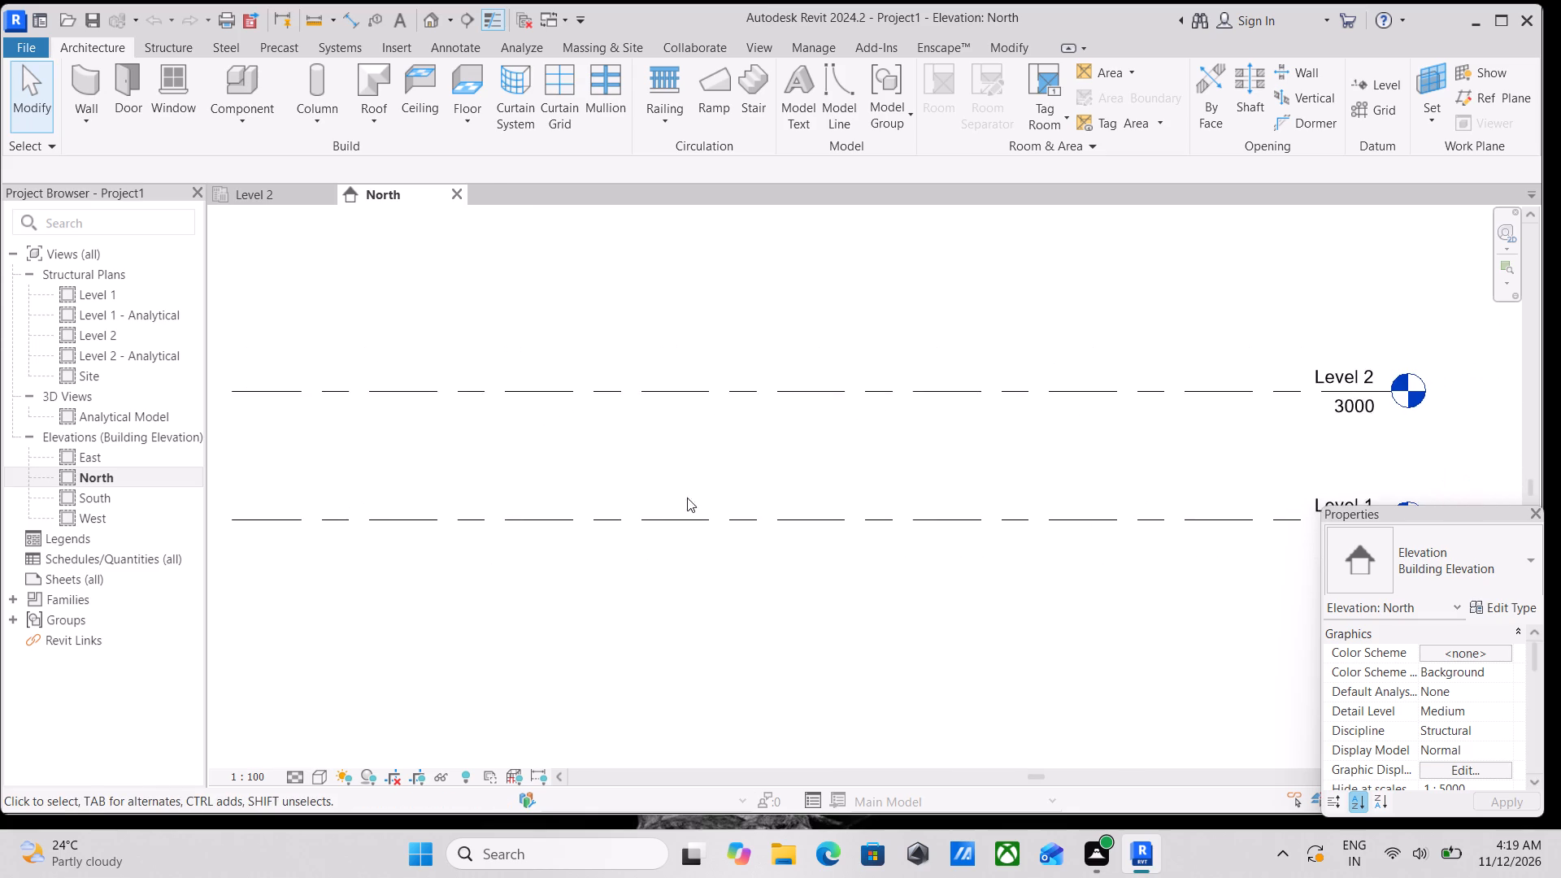
{"action": "scroll", "coordinate": [723, 507], "scroll_direction": "up", "scroll_amount": 1}
{"action": "type", "text": "ll"}
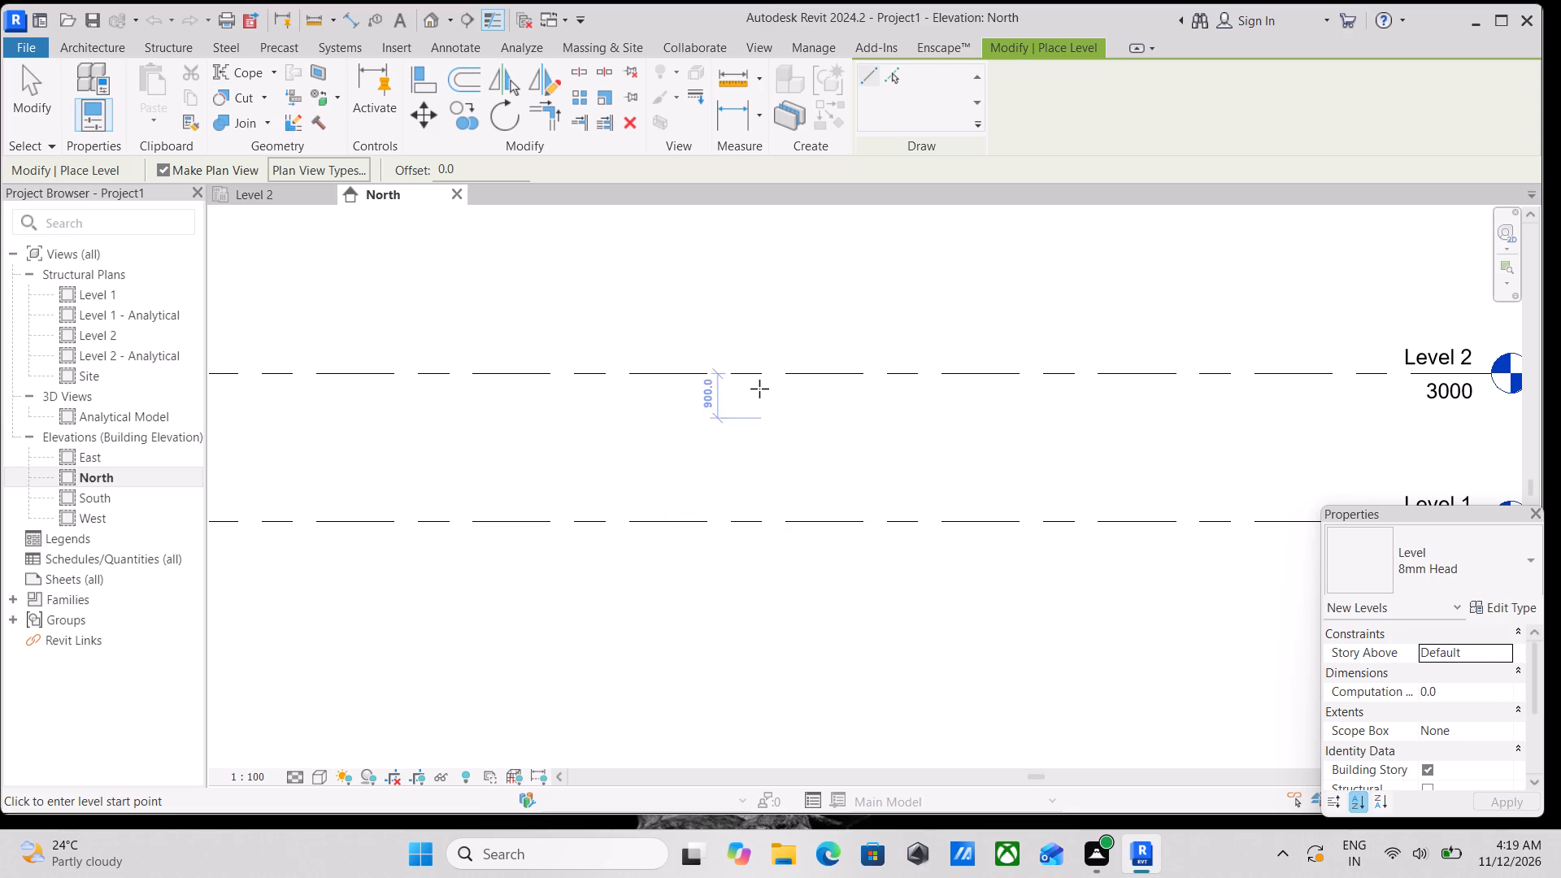
{"action": "scroll", "coordinate": [759, 387], "scroll_direction": "down", "scroll_amount": 3}
{"action": "left_click", "coordinate": [905, 67]}
{"action": "left_click", "coordinate": [892, 71]}
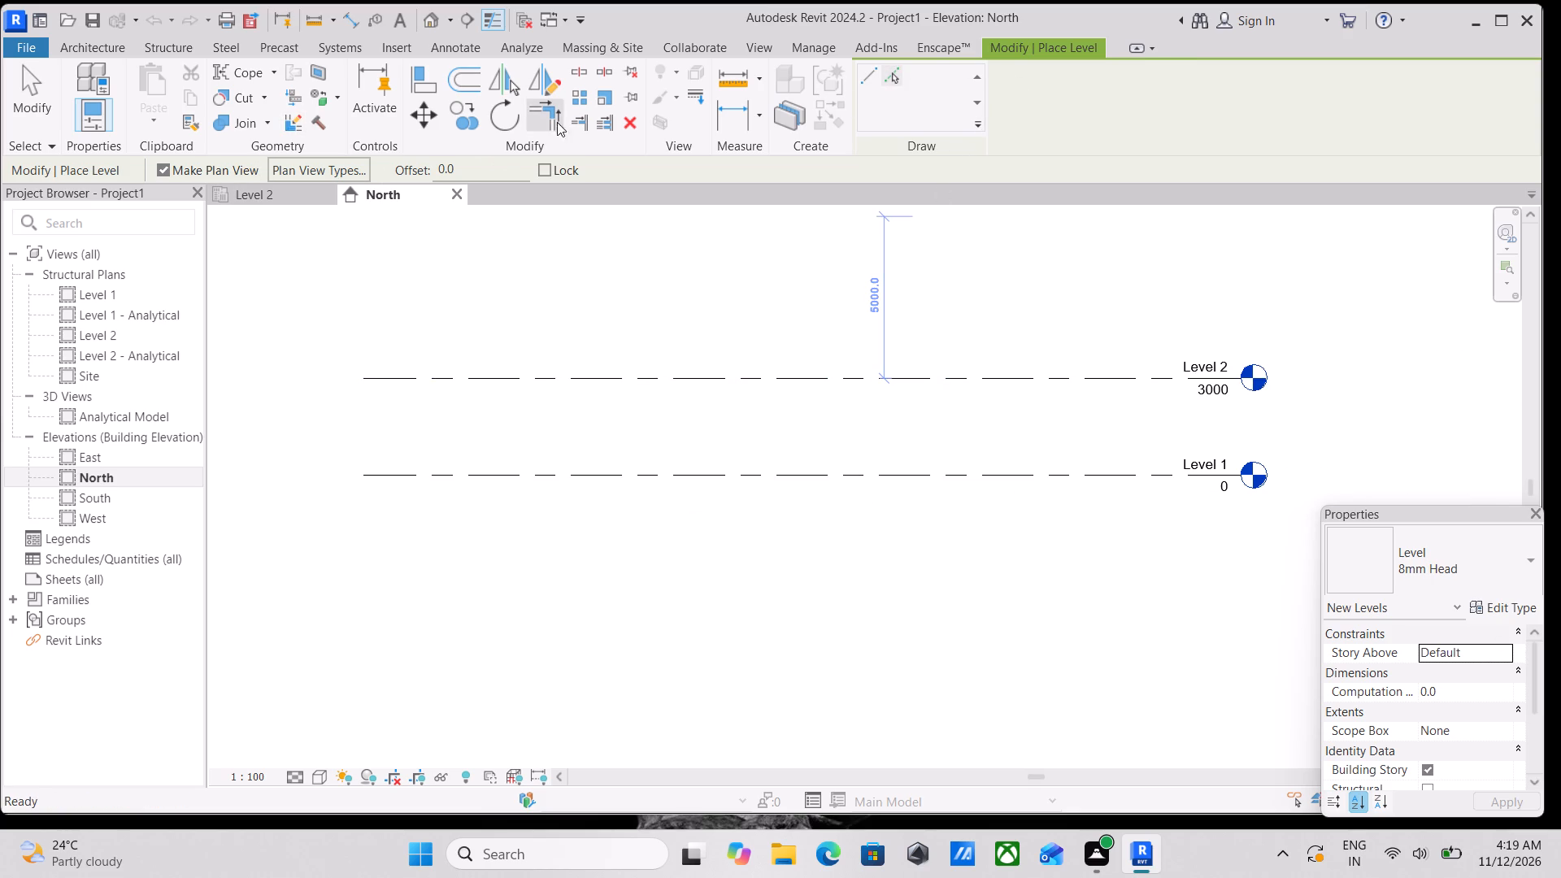
{"action": "left_click_drag", "start_coordinate": [457, 167], "coordinate": [402, 170]}
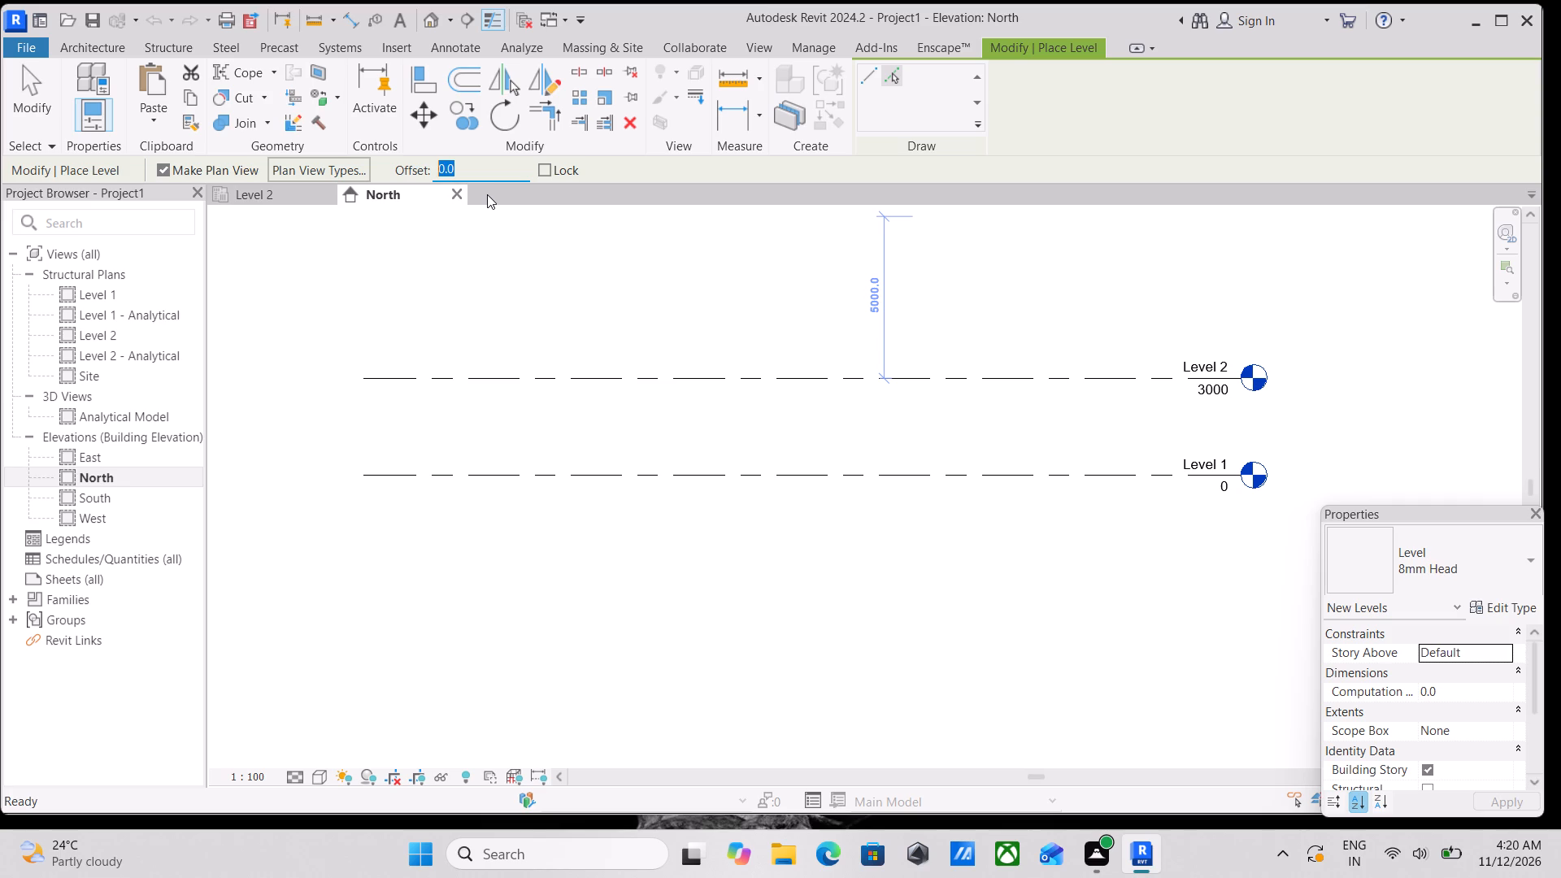
{"action": "key", "text": "6"}
{"action": "key", "text": "apostrophe"}
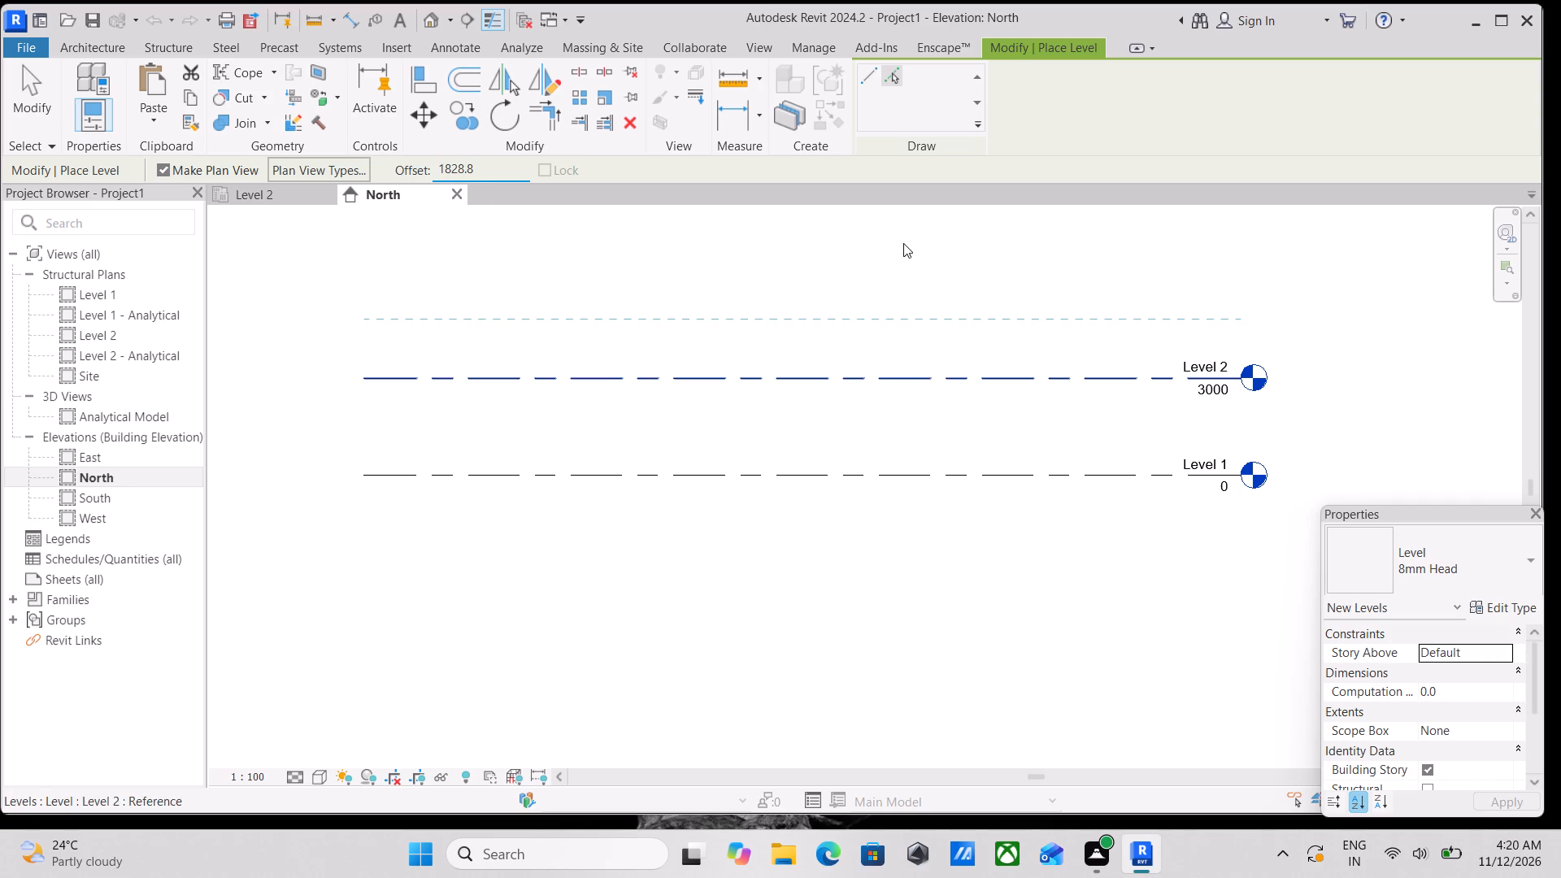
{"action": "left_click", "coordinate": [847, 482]}
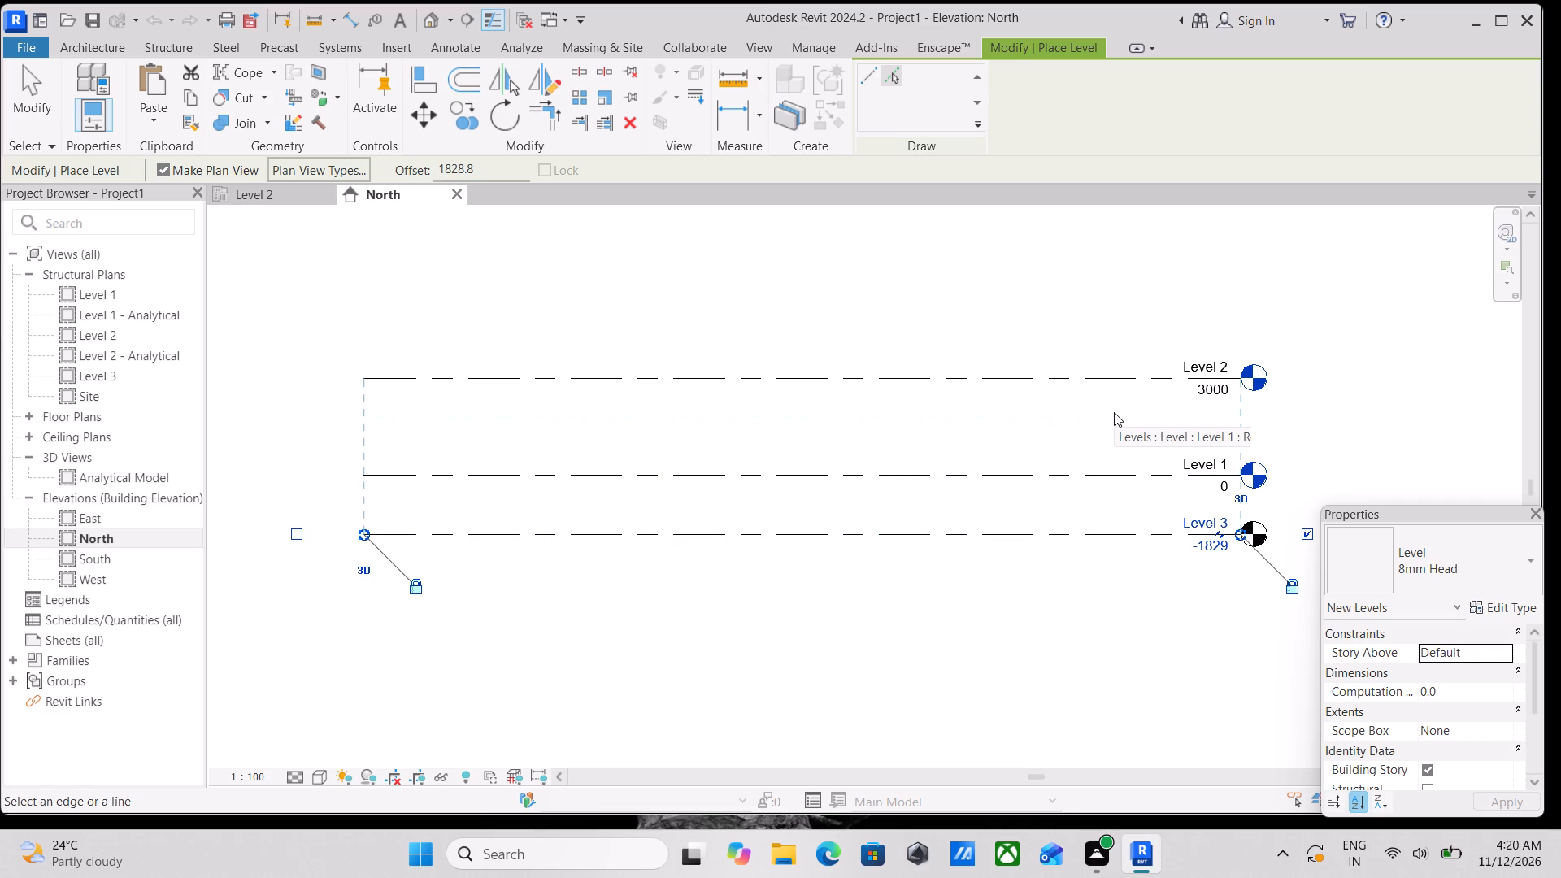
{"action": "key", "text": "Escape"}
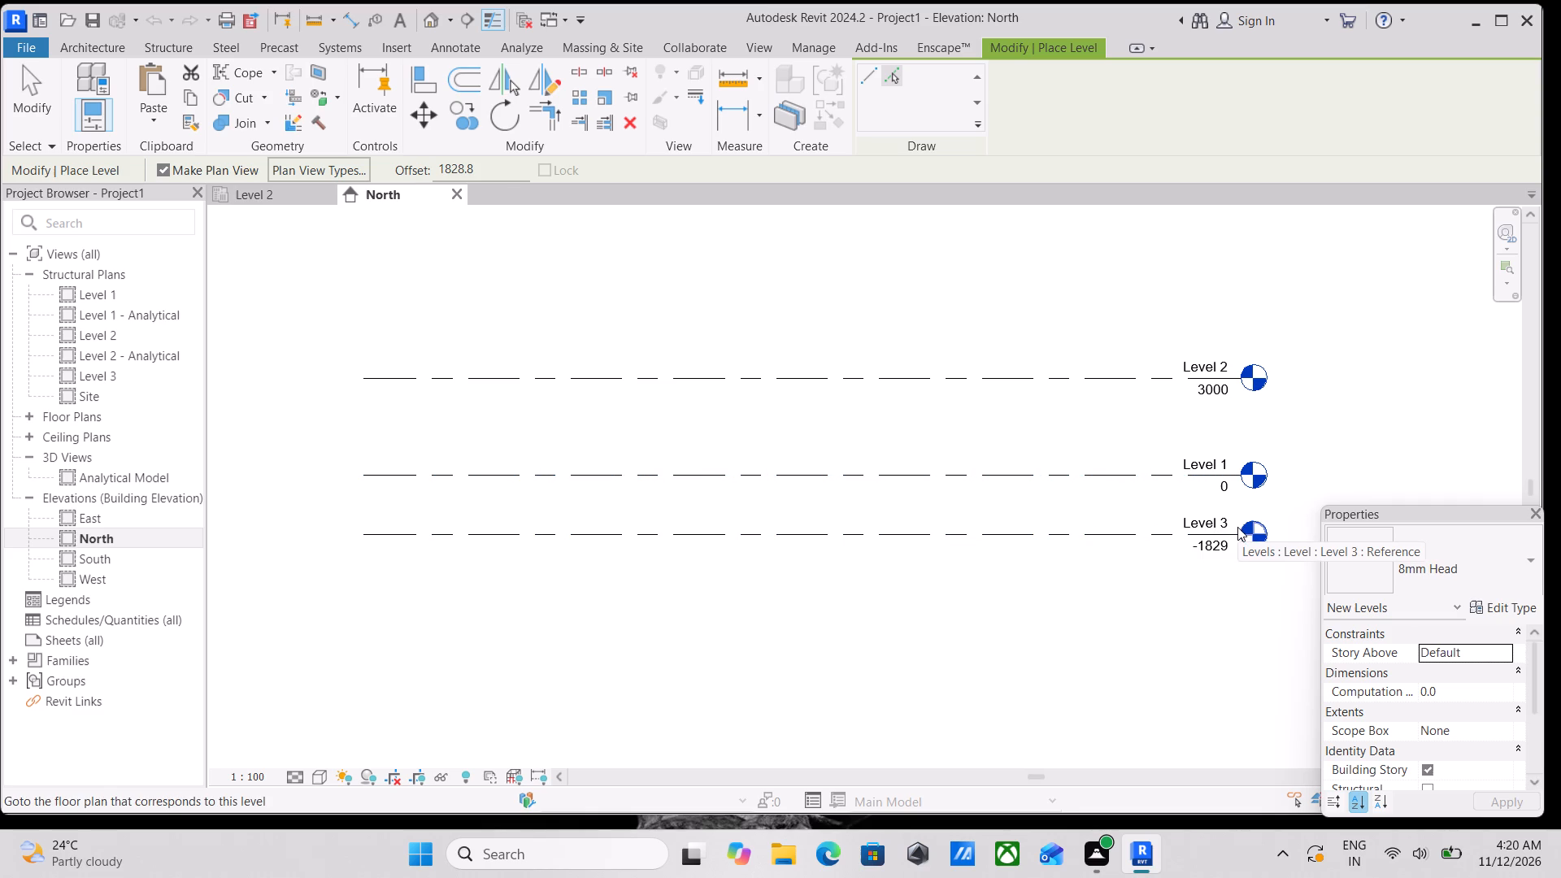
{"action": "scroll", "coordinate": [1237, 527], "scroll_direction": "up", "scroll_amount": 6}
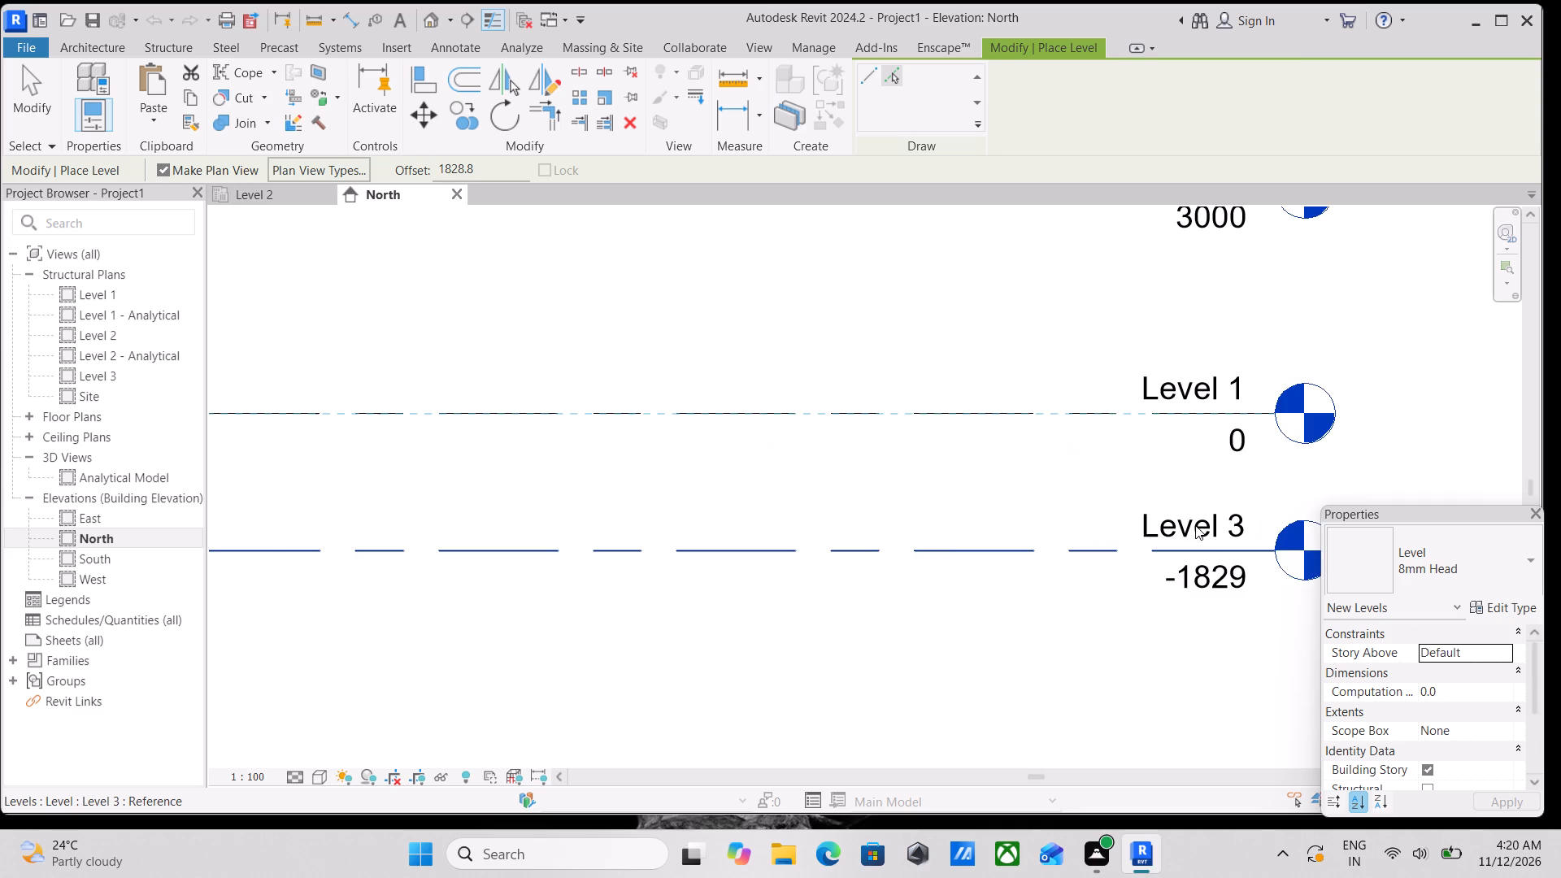
{"action": "scroll", "coordinate": [1198, 525], "scroll_direction": "up", "scroll_amount": 5}
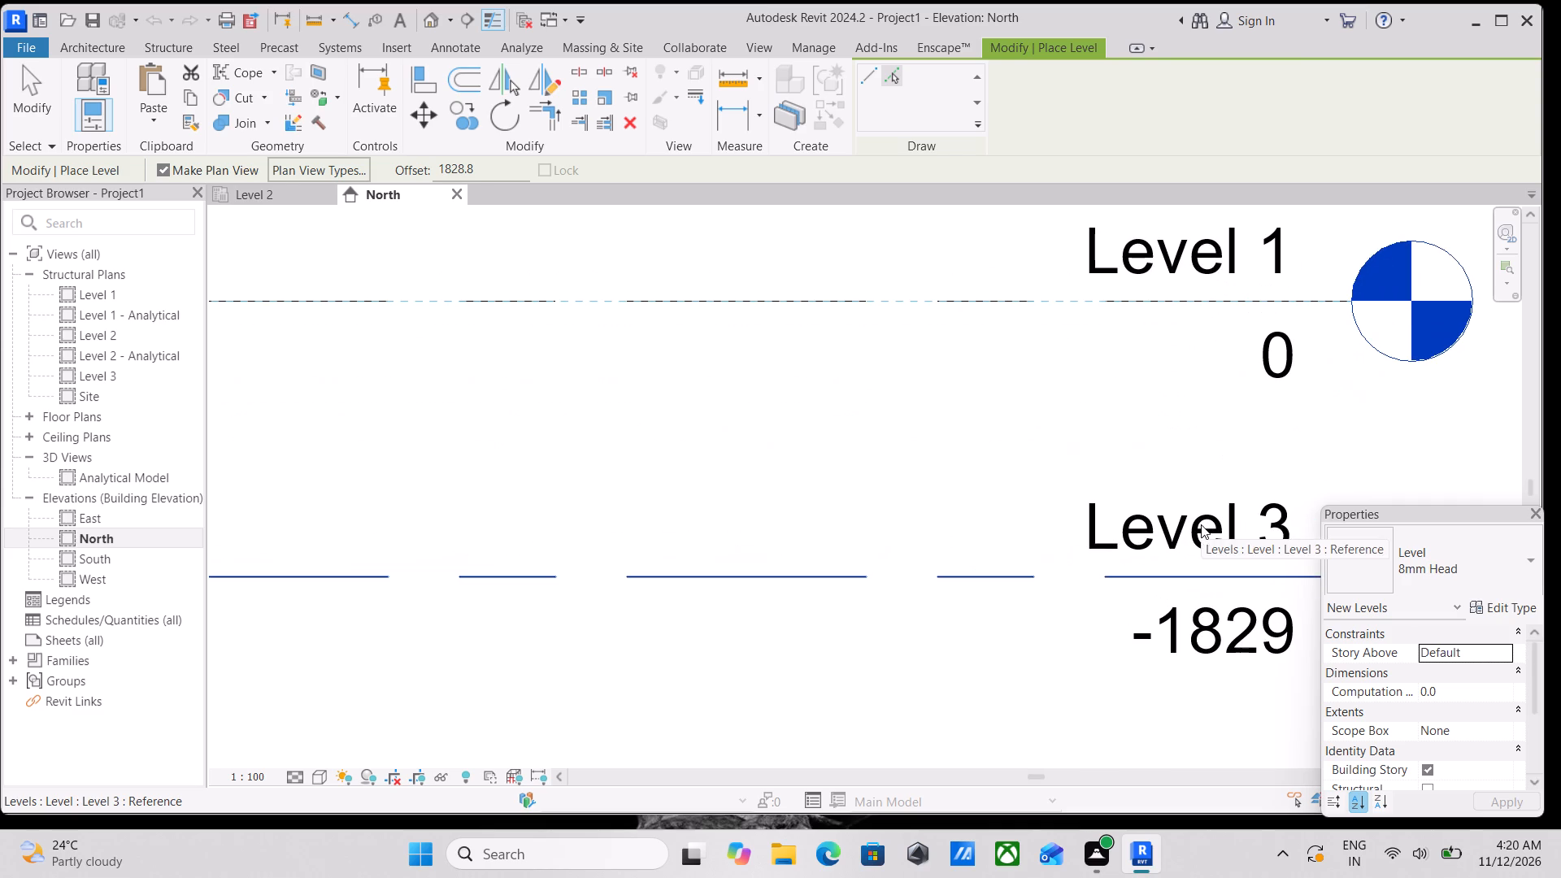
{"action": "key", "text": "Escape"}
{"action": "scroll", "coordinate": [1201, 526], "scroll_direction": "up", "scroll_amount": 2}
{"action": "key", "text": "Escape"}
{"action": "scroll", "coordinate": [1228, 520], "scroll_direction": "down", "scroll_amount": 4}
{"action": "key", "text": "Escape"}
Rename the new level below Level 1 as TOP OF FOOTING, renaming its corresponding views too.
{"action": "scroll", "coordinate": [1252, 531], "scroll_direction": "up", "scroll_amount": 2}
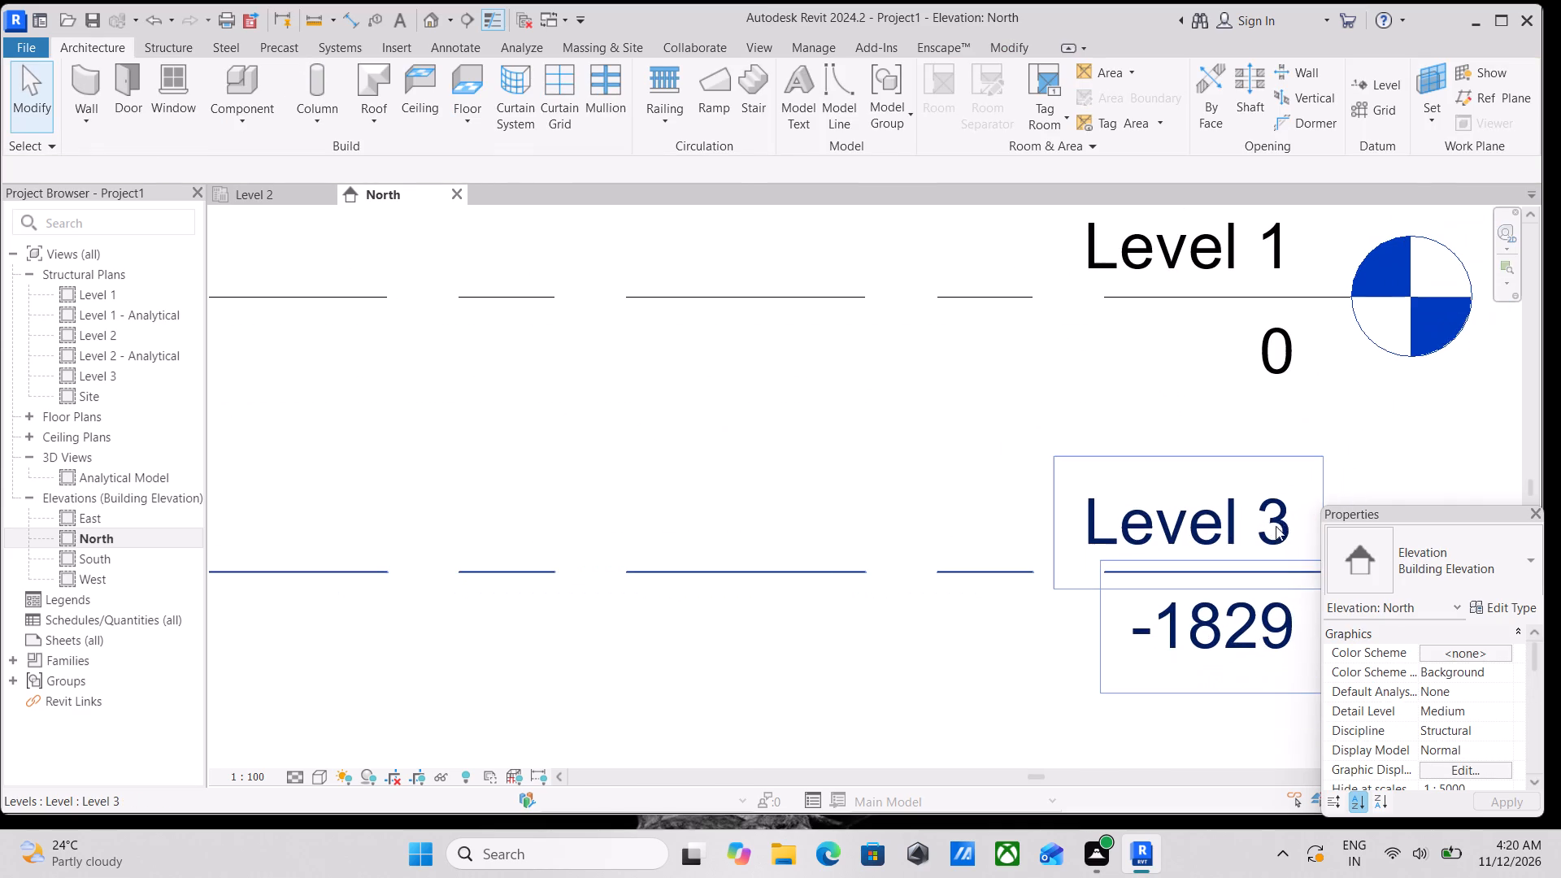
{"action": "double_click", "coordinate": [1277, 520]}
{"action": "scroll", "coordinate": [1277, 520], "scroll_direction": "down", "scroll_amount": 3}
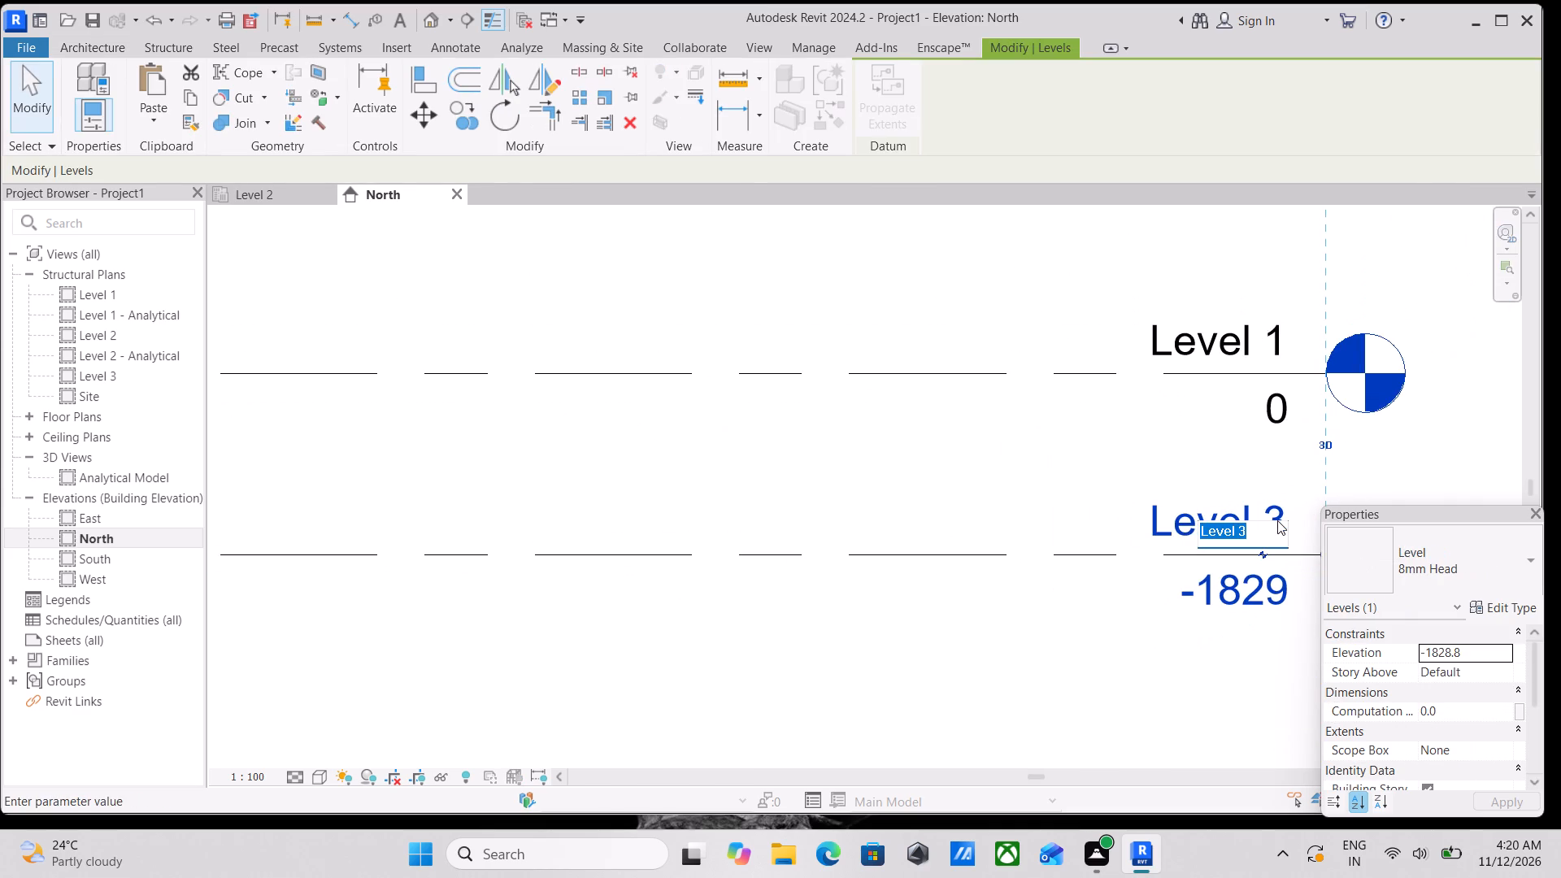
{"action": "scroll", "coordinate": [1277, 520], "scroll_direction": "down", "scroll_amount": 1}
{"action": "type", "text": "top"}
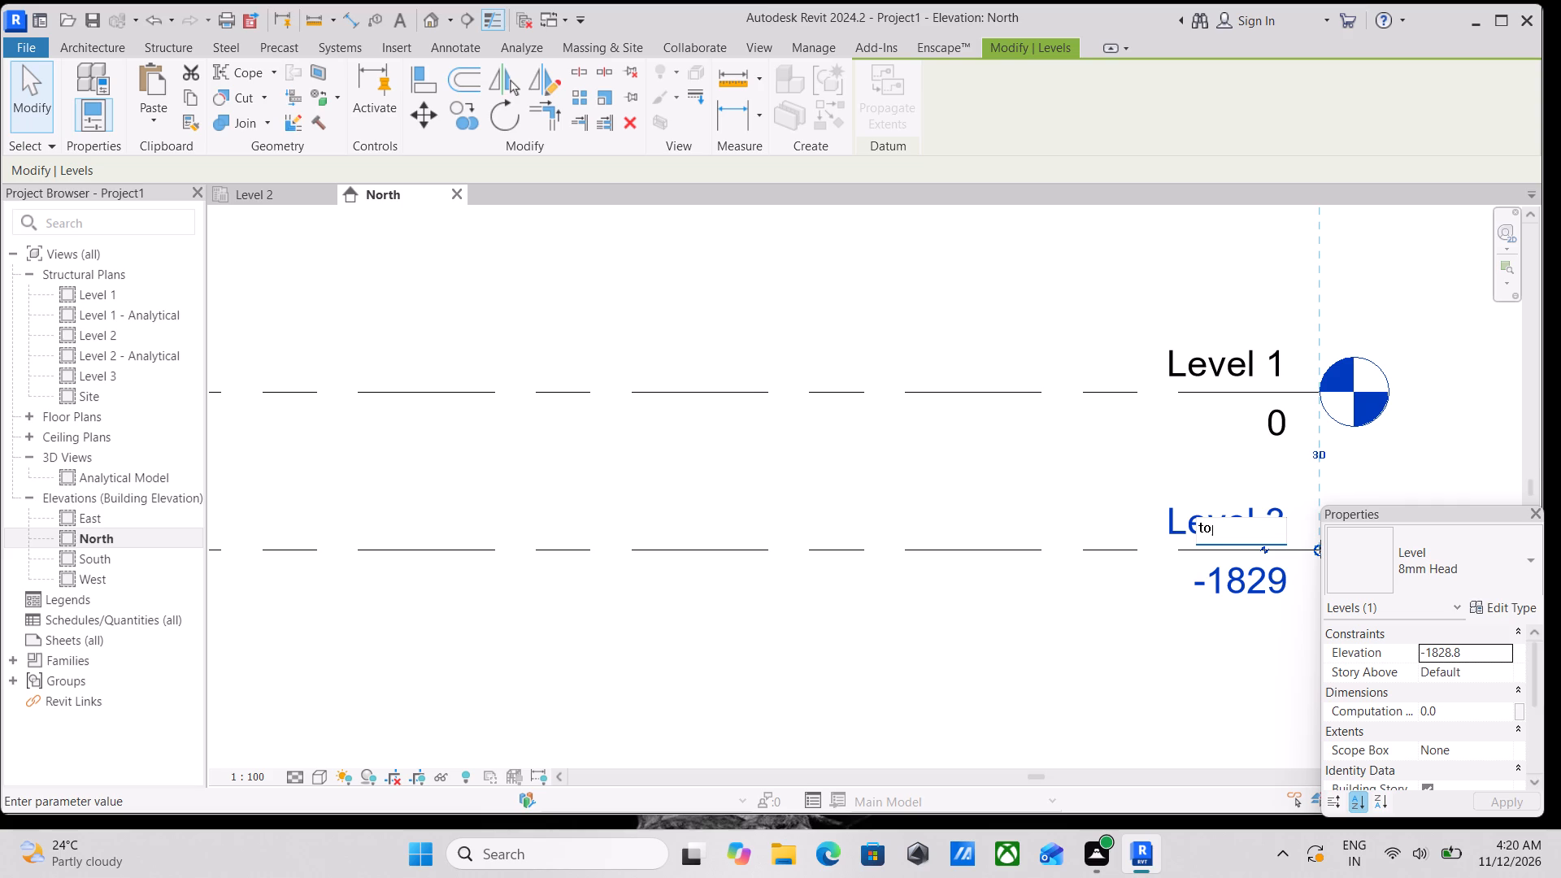
{"action": "key", "text": "BackSpace"}
{"action": "key", "text": "BackSpace"}
{"action": "key", "text": "BackSpace"}
{"action": "key", "text": "BackSpace"}
{"action": "type", "text": "TOP"}
{"action": "key", "text": "space"}
{"action": "type", "text": "OF F"}
{"action": "type", "text": "OOTING"}
{"action": "key", "text": "Return"}
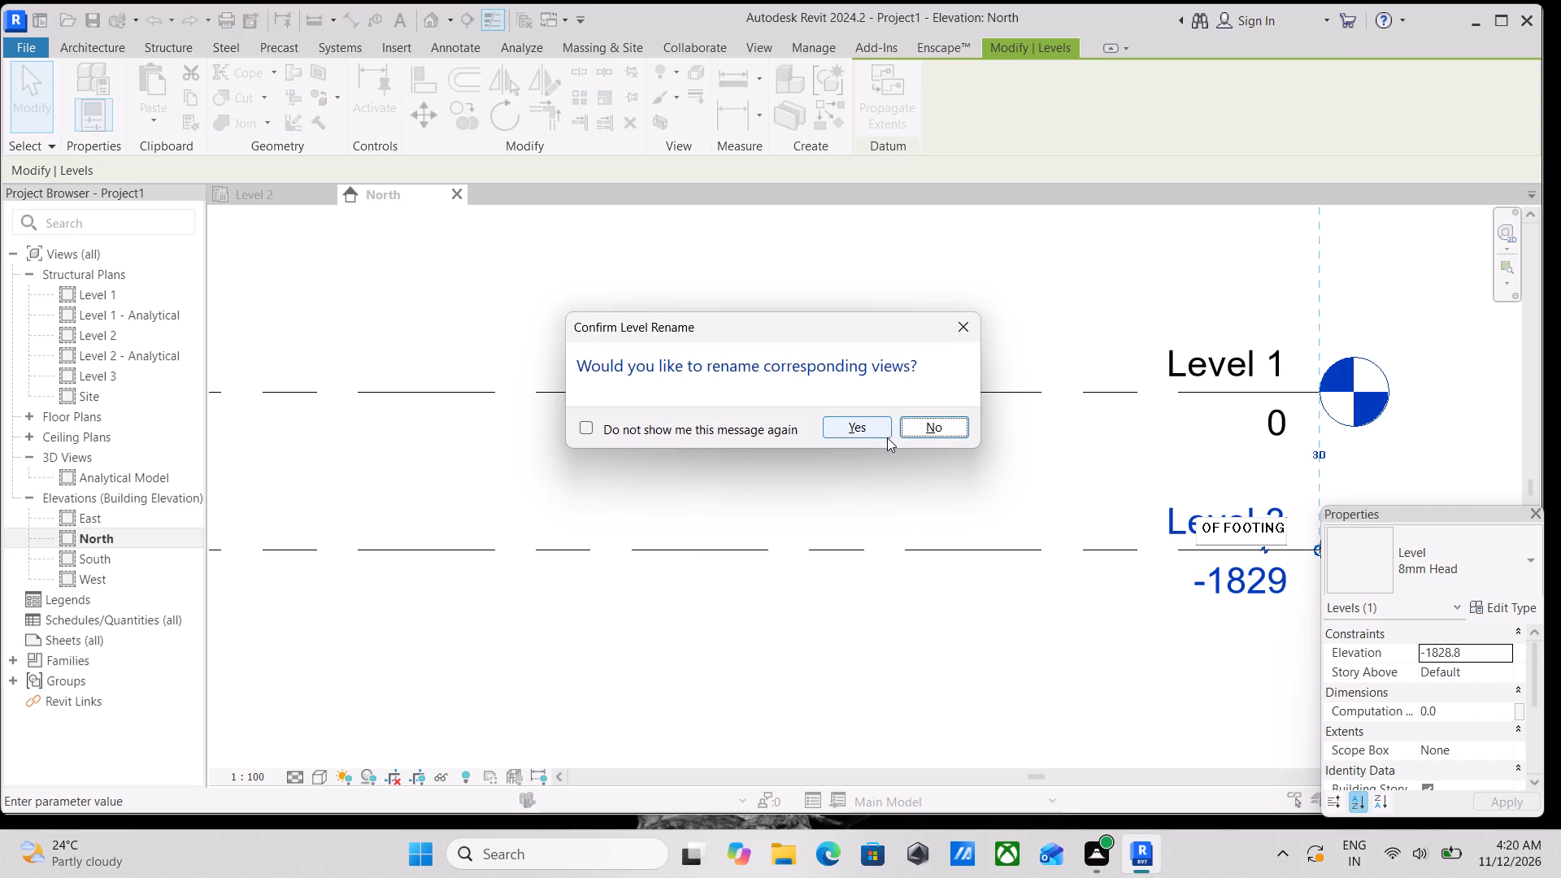
{"action": "left_click", "coordinate": [883, 433]}
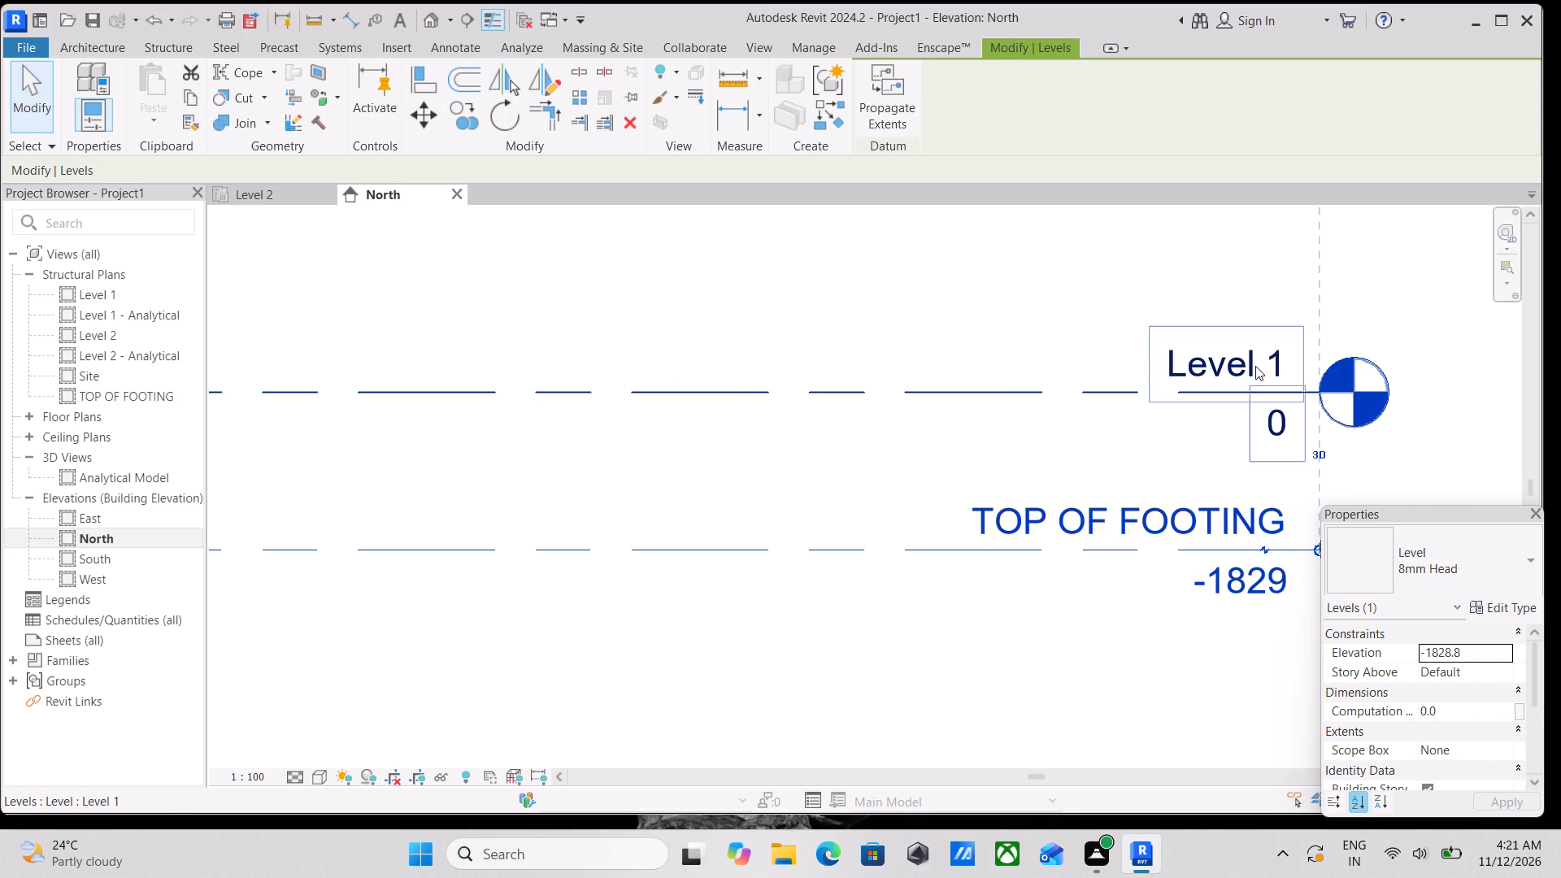
Rename Level 1 as GROUND LEVEL, renaming its corresponding views too.
{"action": "scroll", "coordinate": [1255, 366], "scroll_direction": "down", "scroll_amount": 2}
{"action": "left_click", "coordinate": [1239, 360]}
{"action": "left_click", "coordinate": [1239, 360]}
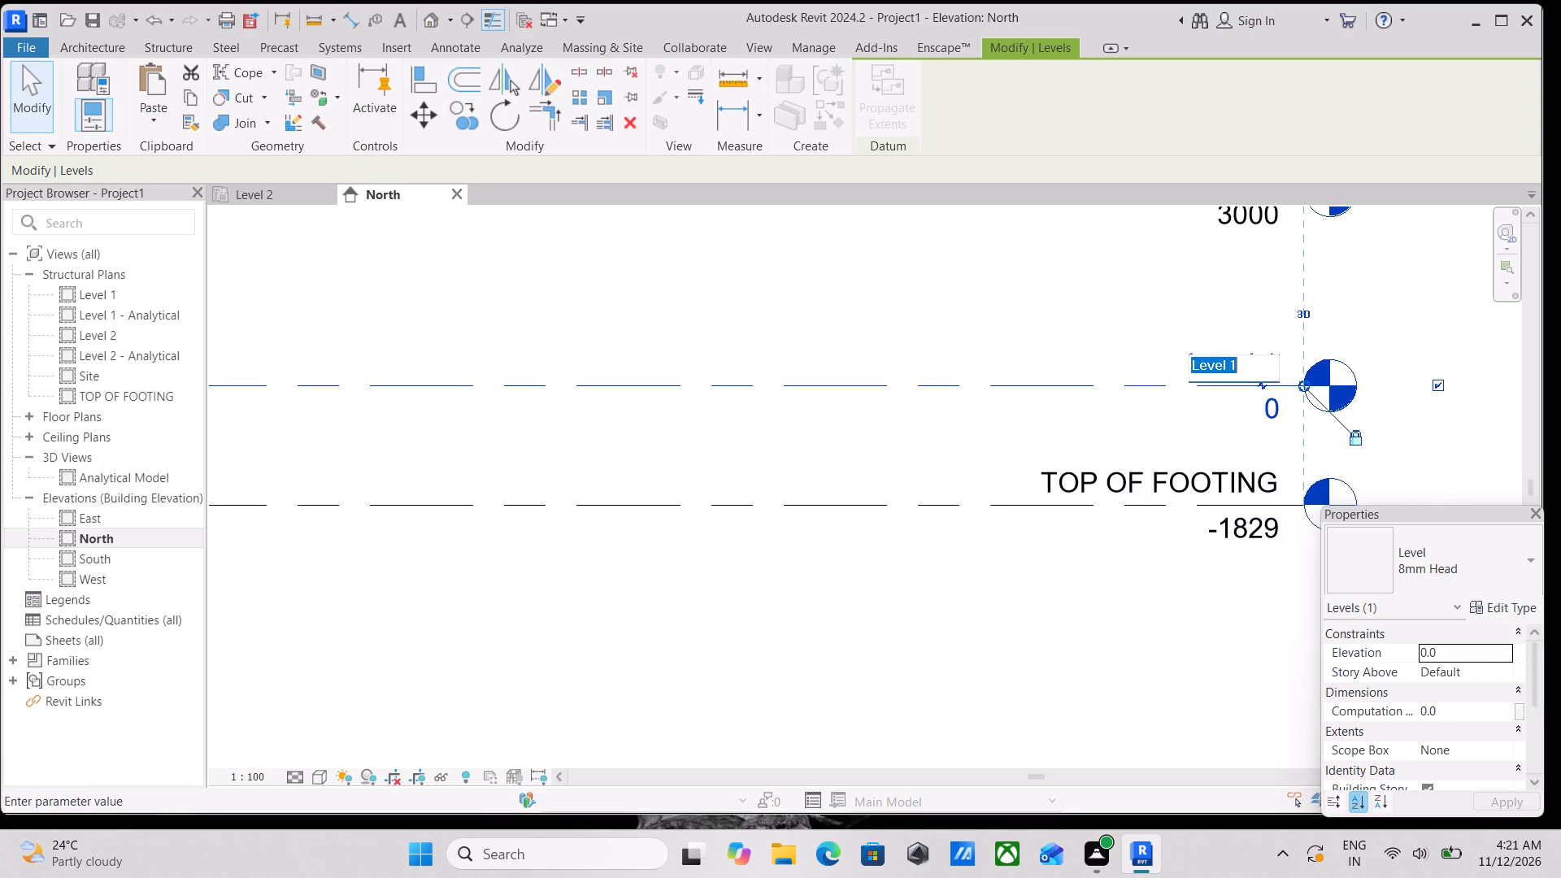
{"action": "scroll", "coordinate": [1239, 360], "scroll_direction": "down", "scroll_amount": 3}
{"action": "scroll", "coordinate": [1239, 360], "scroll_direction": "up", "scroll_amount": 5}
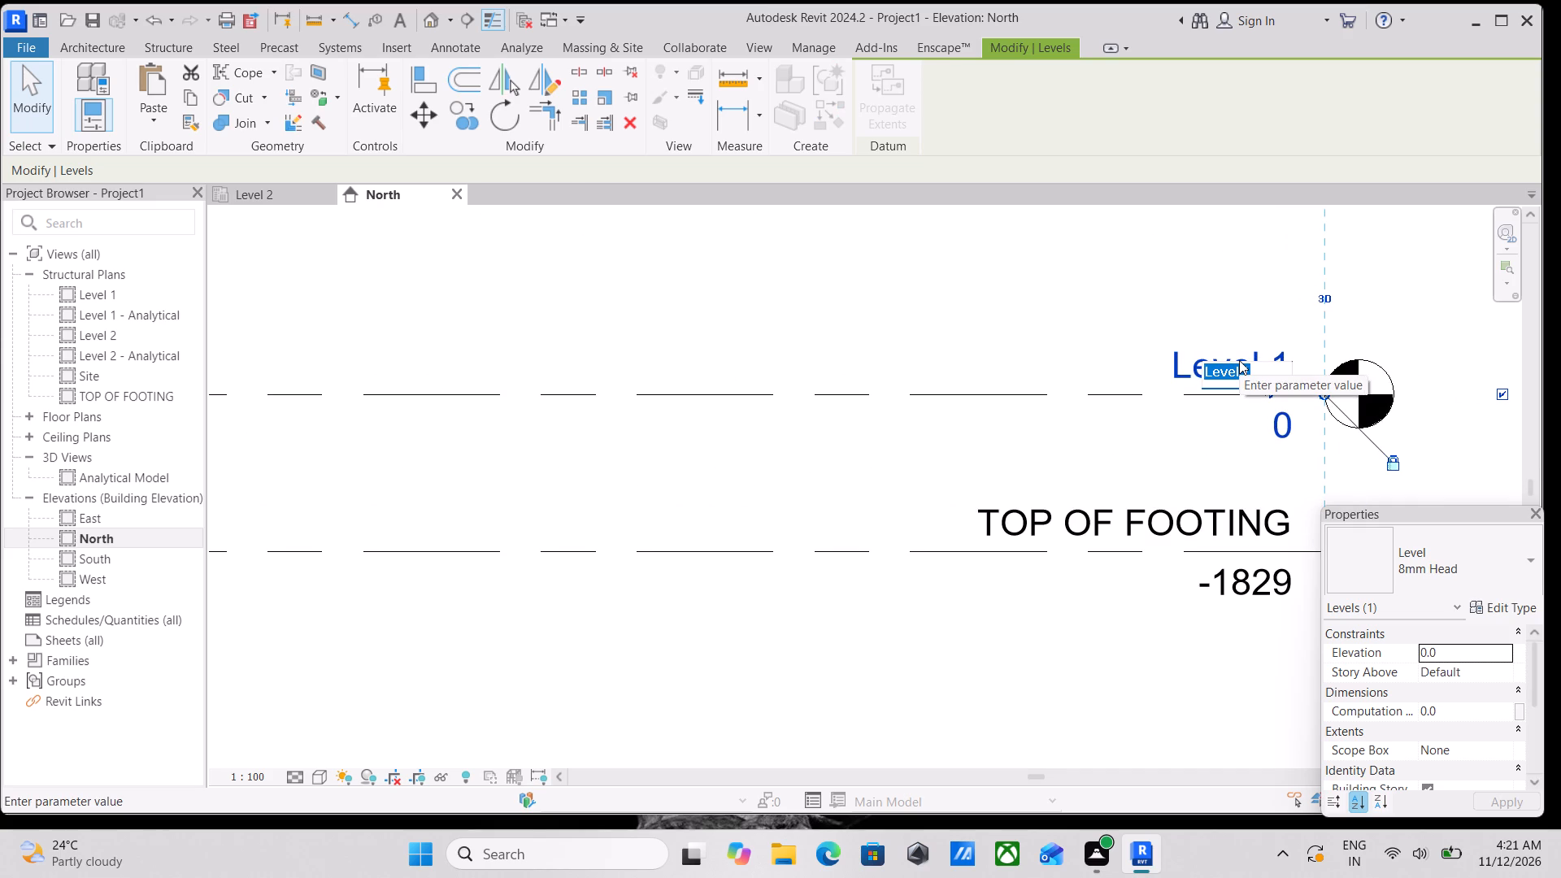
{"action": "scroll", "coordinate": [1239, 360], "scroll_direction": "up", "scroll_amount": 2}
{"action": "scroll", "coordinate": [1245, 364], "scroll_direction": "down", "scroll_amount": 3}
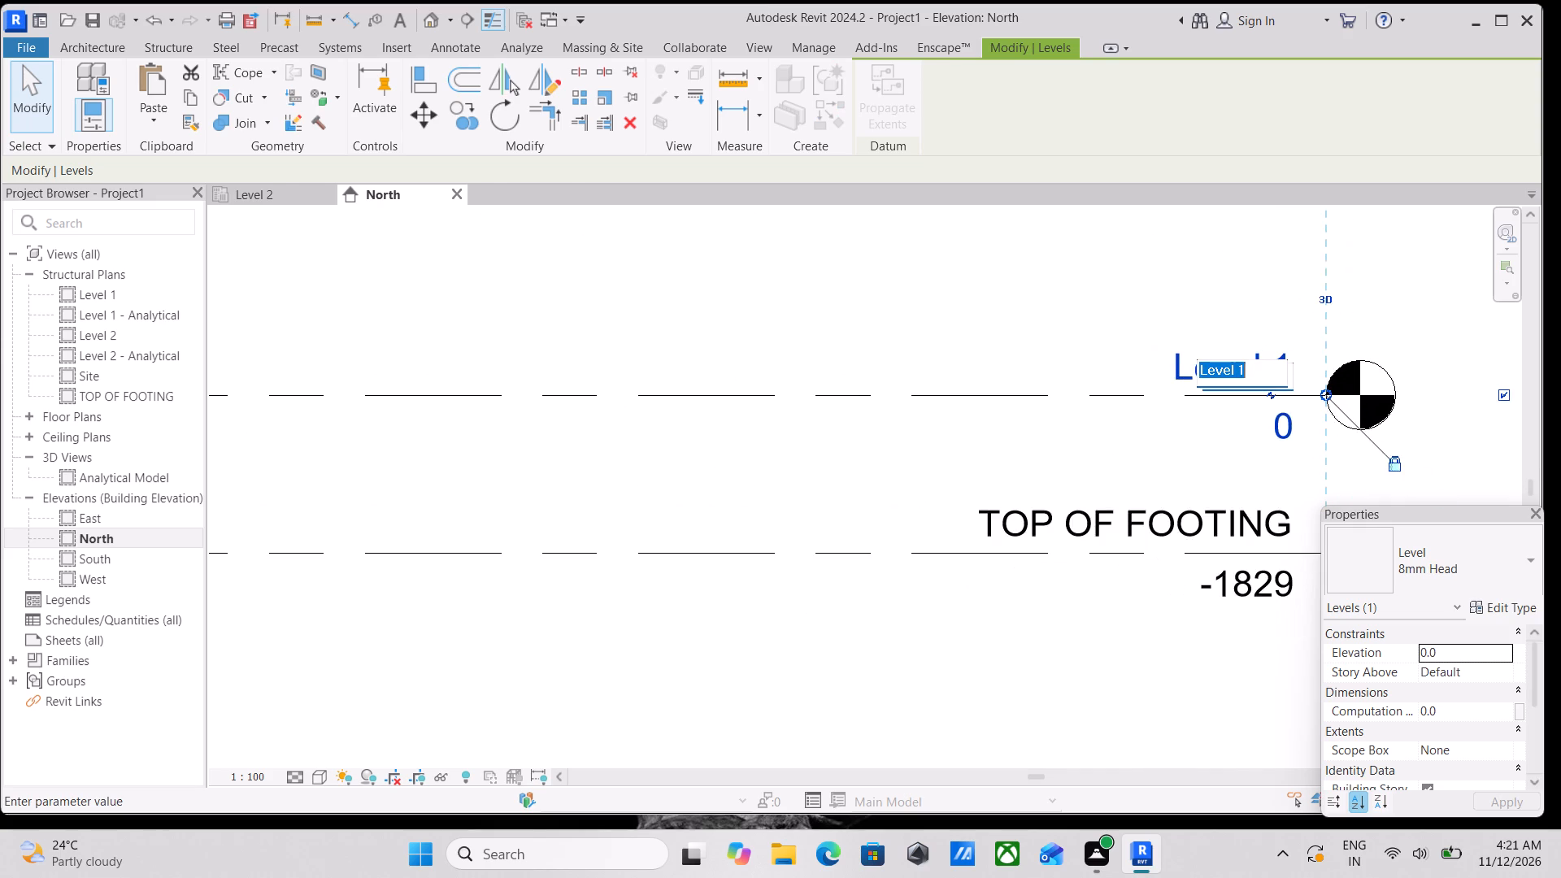
{"action": "scroll", "coordinate": [1261, 367], "scroll_direction": "up", "scroll_amount": 3}
{"action": "scroll", "coordinate": [1261, 367], "scroll_direction": "down", "scroll_amount": 5}
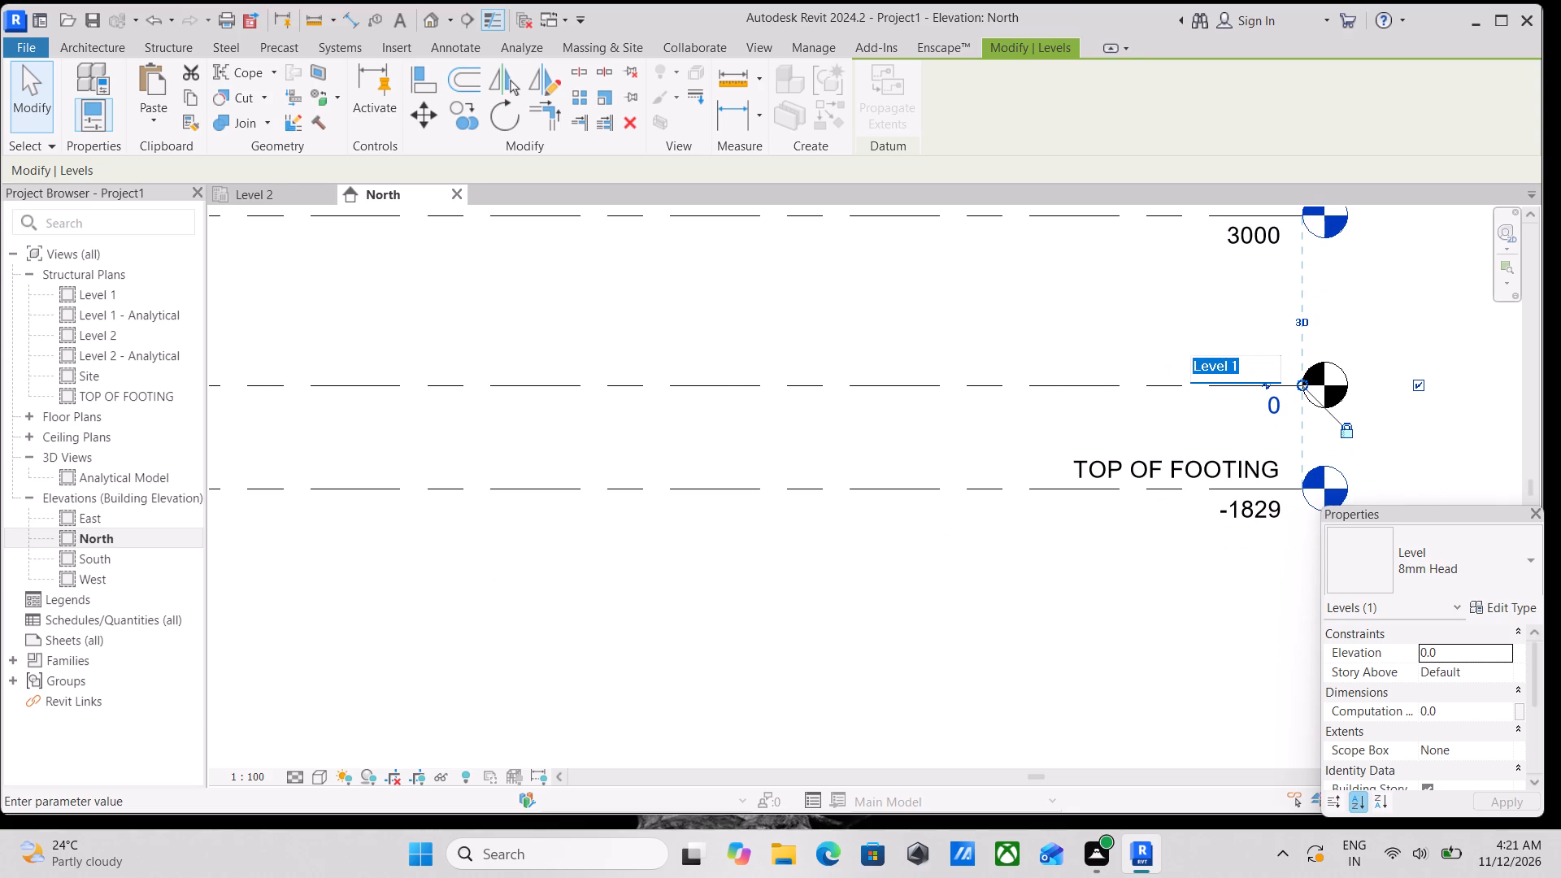
{"action": "scroll", "coordinate": [1261, 367], "scroll_direction": "down", "scroll_amount": 1}
{"action": "scroll", "coordinate": [1261, 367], "scroll_direction": "up", "scroll_amount": 3}
{"action": "type", "text": "GROU"}
{"action": "key", "text": "n"}
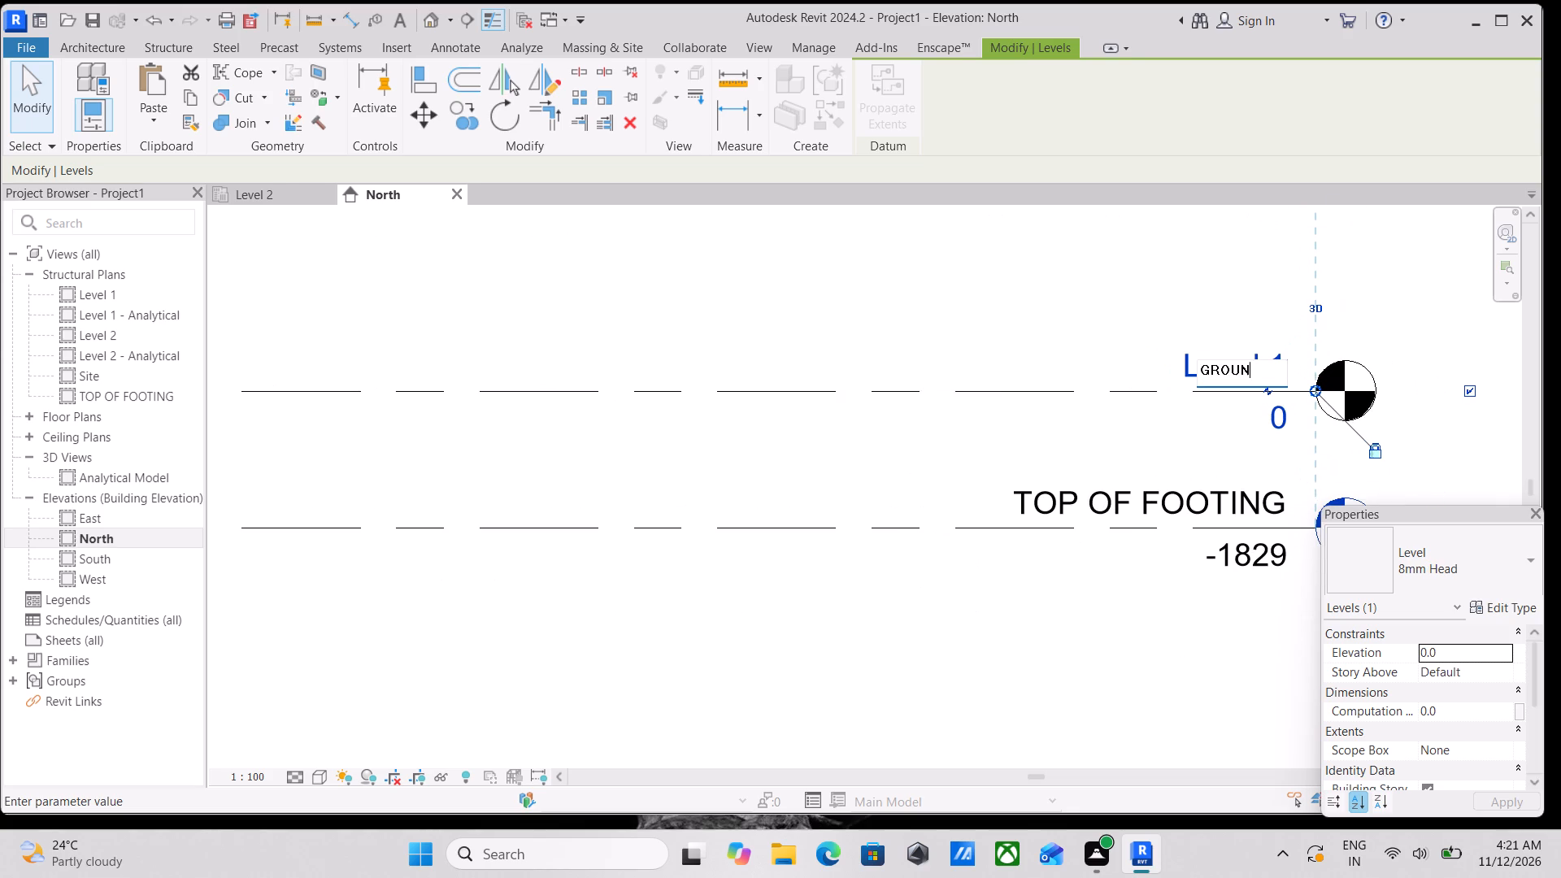
{"action": "key", "text": "d"}
{"action": "key", "text": "space"}
{"action": "key", "text": "l"}
{"action": "type", "text": "EVE"}
{"action": "key", "text": "l"}
{"action": "key", "text": "space"}
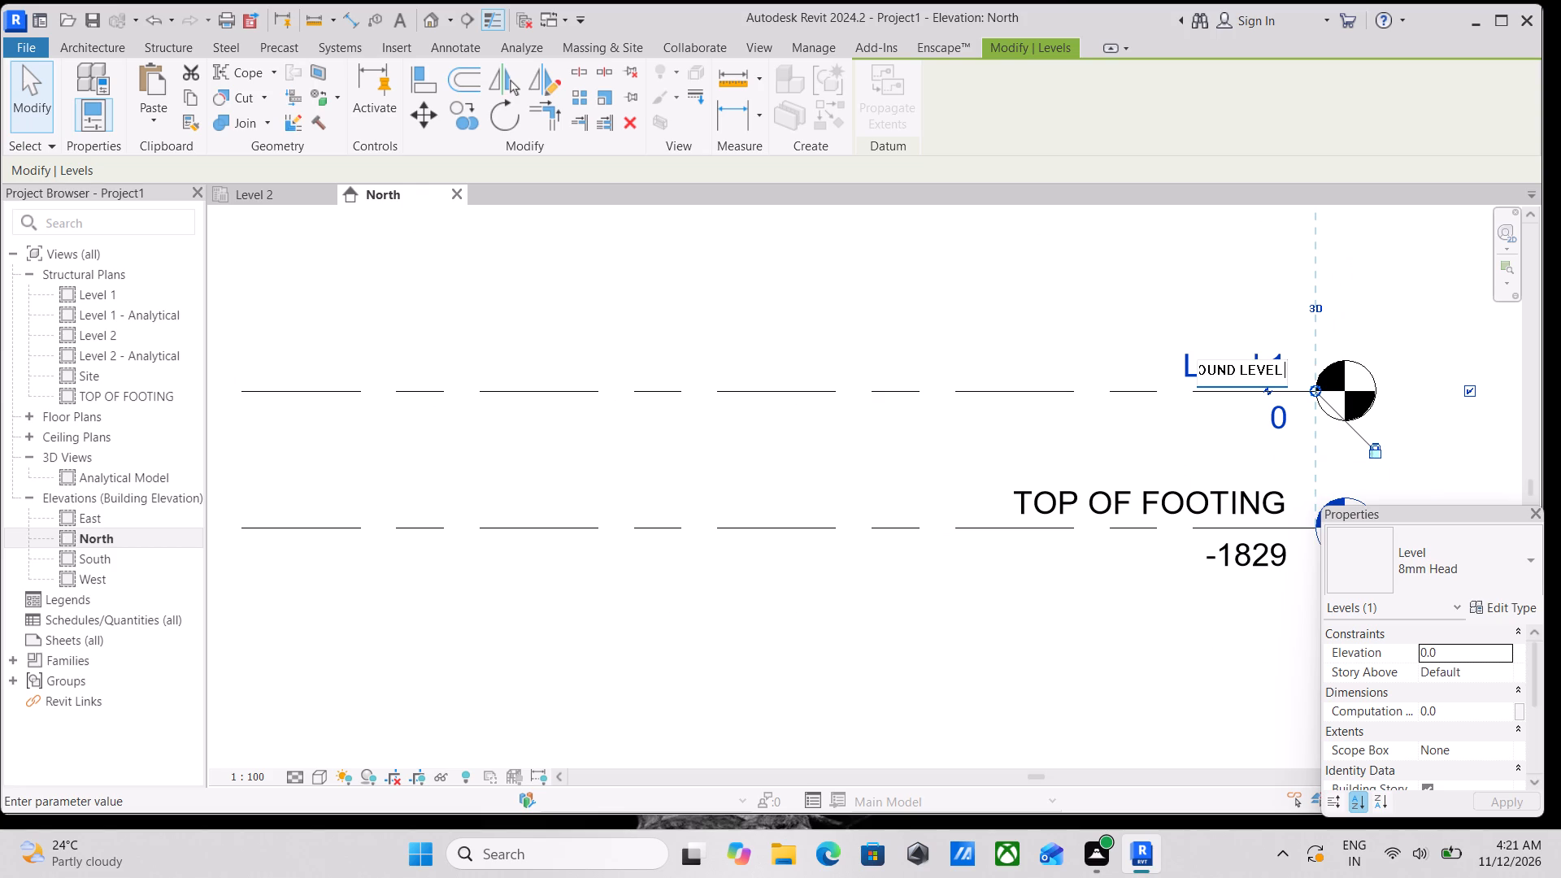
{"action": "key", "text": "f"}
{"action": "type", "text": "OO"}
{"action": "key", "text": "BackSpace"}
{"action": "key", "text": "BackSpace"}
{"action": "key", "text": "BackSpace"}
{"action": "key", "text": "Return"}
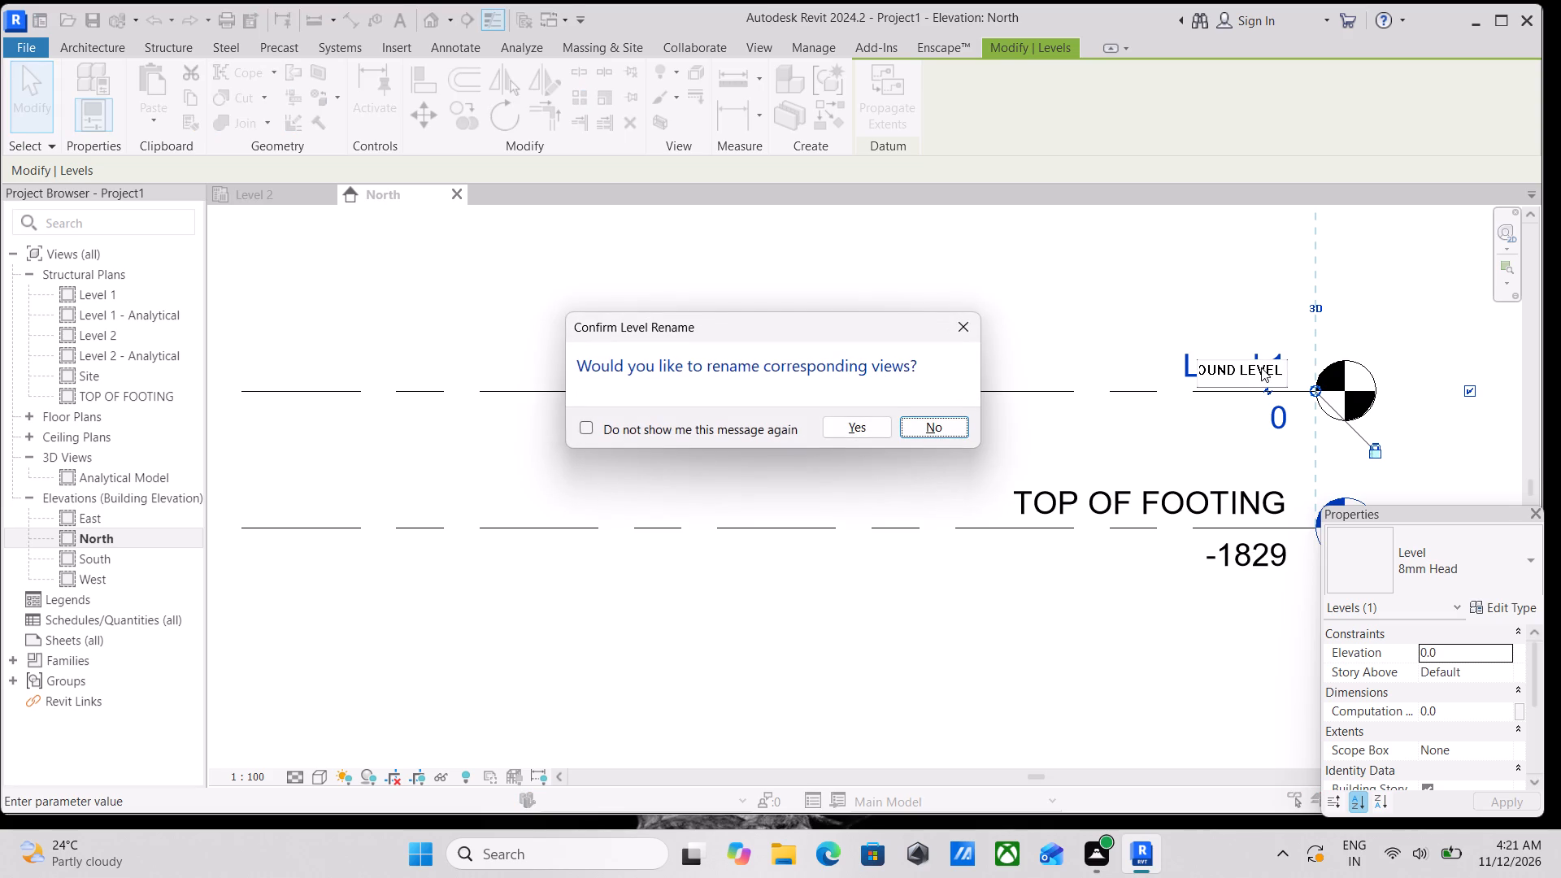
{"action": "left_click", "coordinate": [869, 422]}
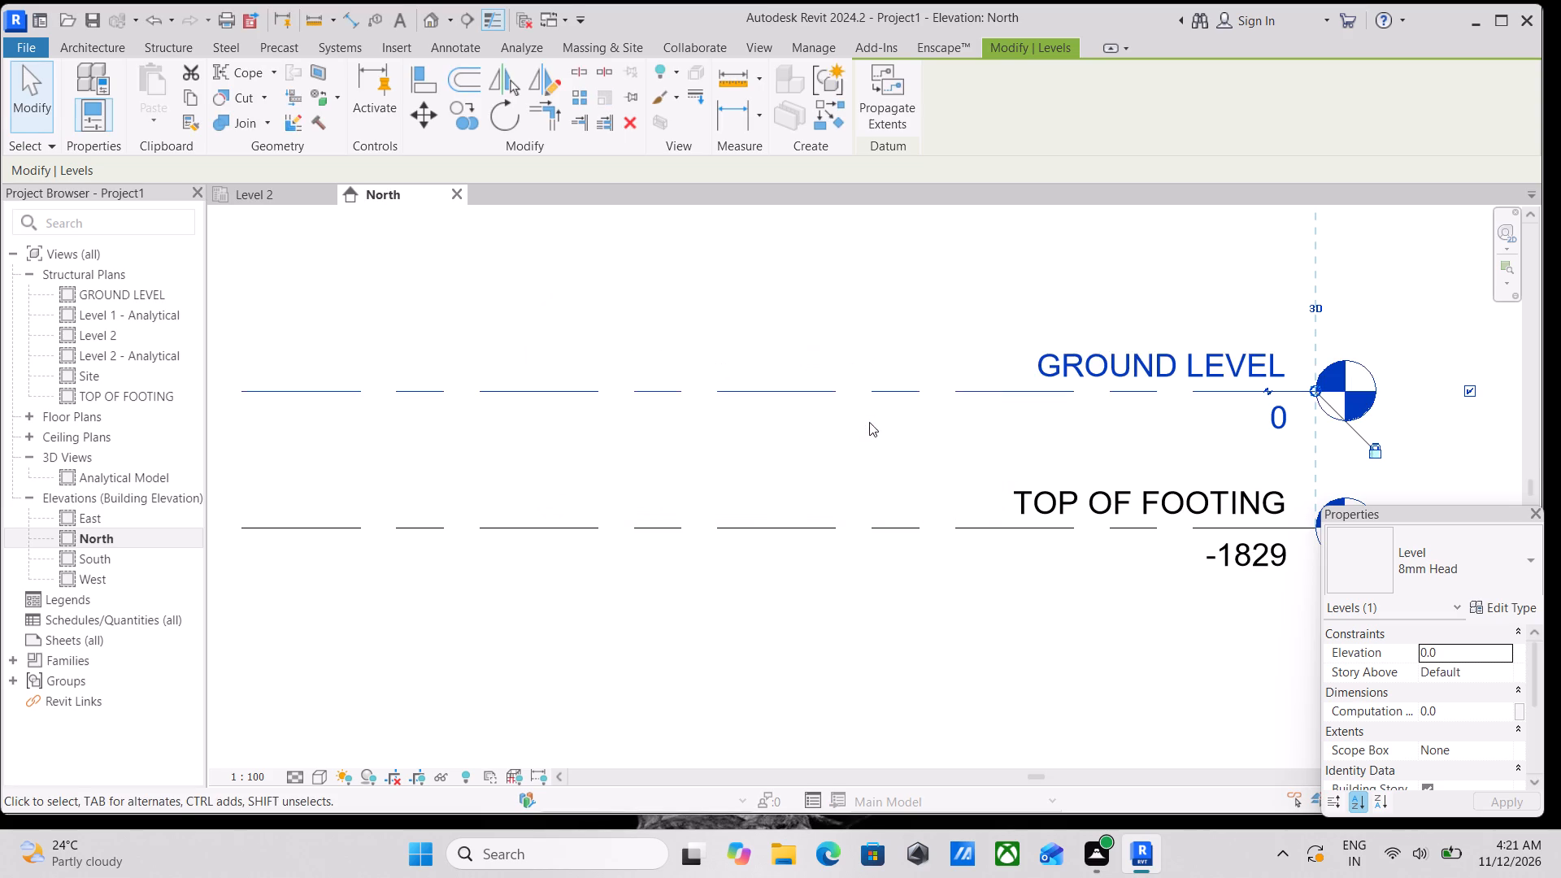
Rename Level 2 as FIRST FLOOR, renaming its corresponding views too.
{"action": "scroll", "coordinate": [928, 440], "scroll_direction": "down", "scroll_amount": 4}
{"action": "middle_click_drag", "start_coordinate": [969, 380], "coordinate": [964, 459]}
{"action": "scroll", "coordinate": [1150, 363], "scroll_direction": "down", "scroll_amount": 2}
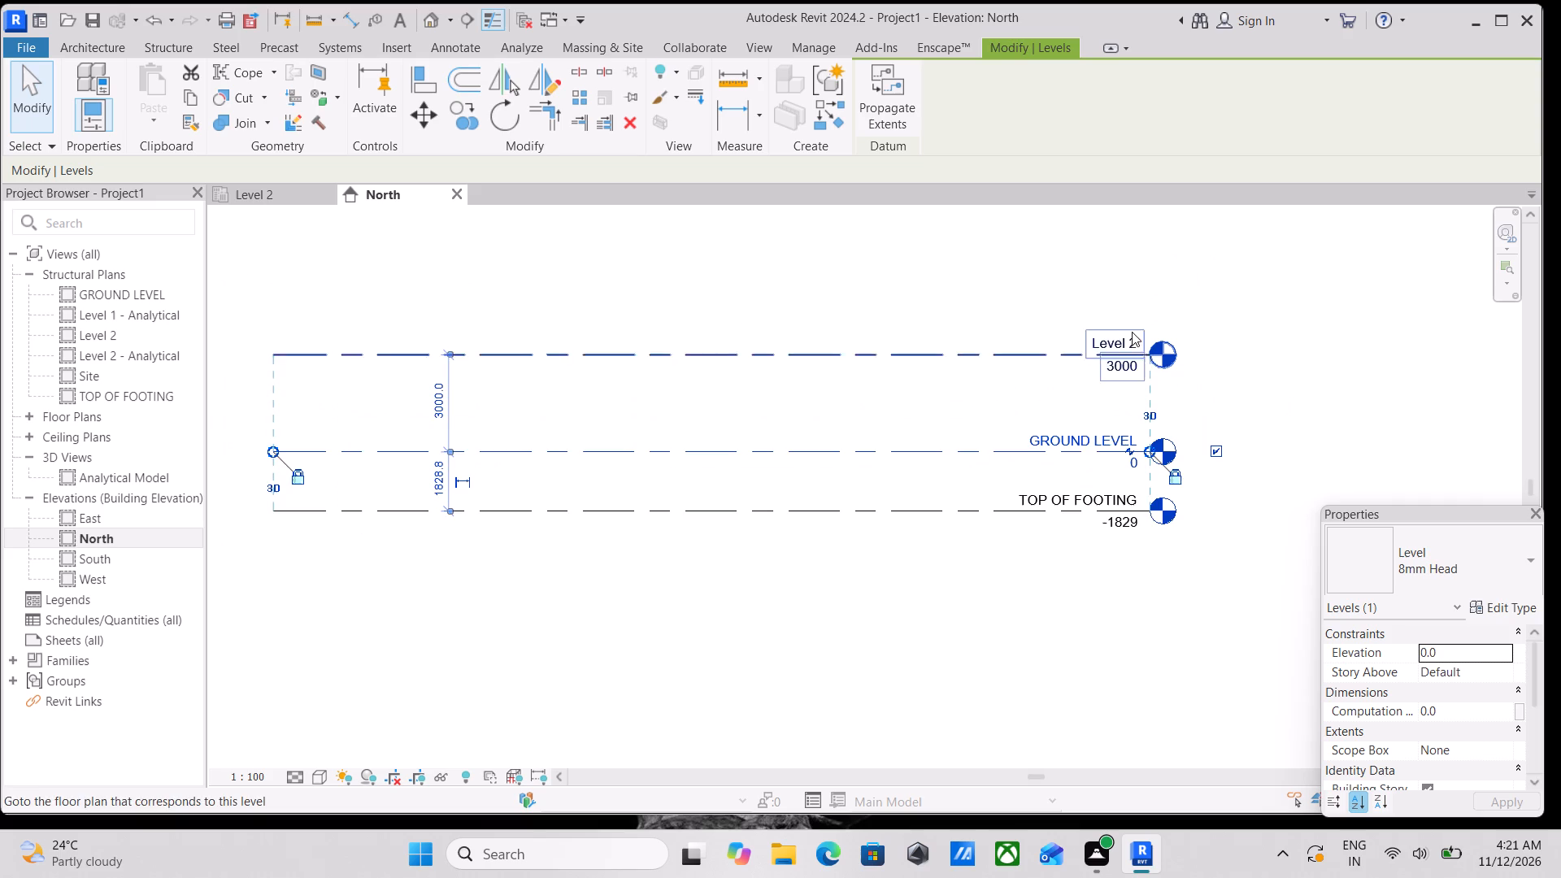
{"action": "scroll", "coordinate": [1130, 328], "scroll_direction": "up", "scroll_amount": 7}
{"action": "double_click", "coordinate": [1133, 359]}
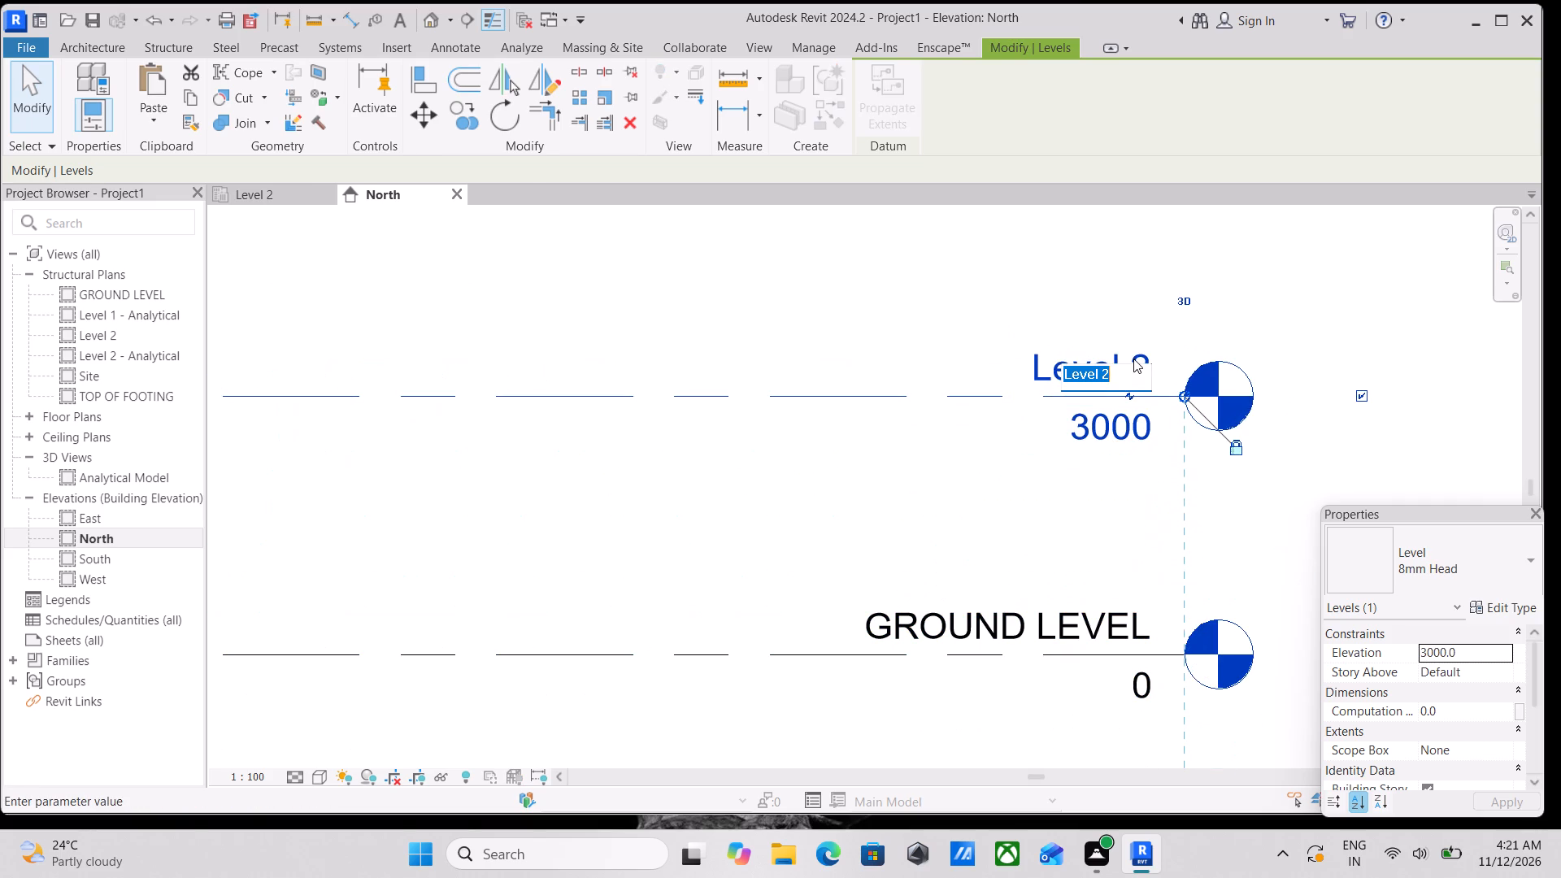
{"action": "type", "text": "FIR"}
{"action": "type", "text": "ST"}
{"action": "key", "text": "space"}
{"action": "type", "text": "F"}
{"action": "key", "text": "l"}
{"action": "type", "text": "OO"}
{"action": "key", "text": "r"}
{"action": "key", "text": "Return"}
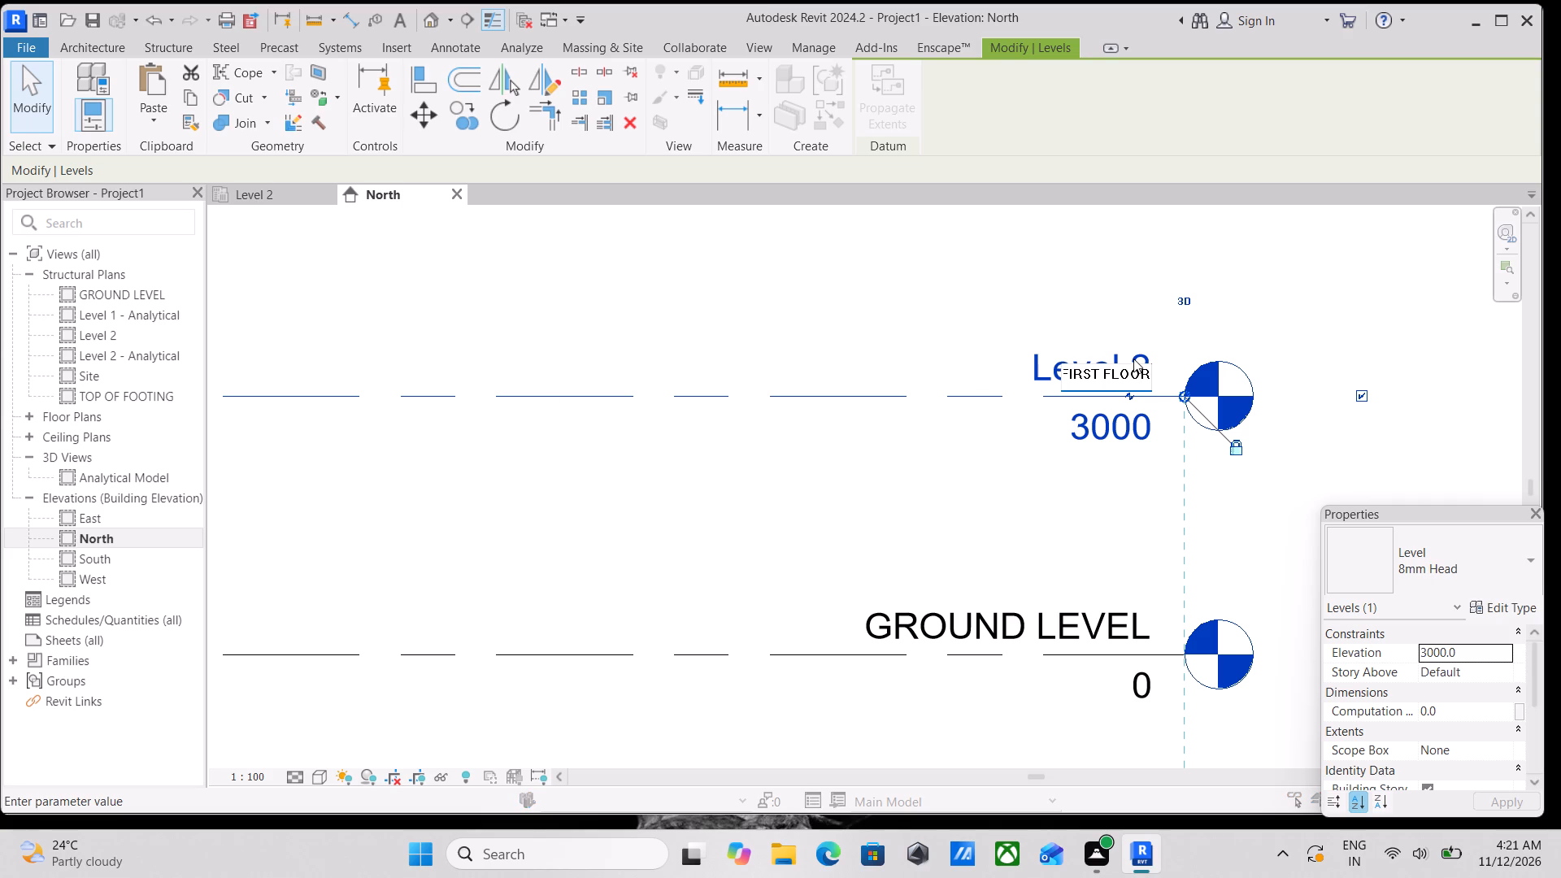
{"action": "left_click", "coordinate": [879, 425]}
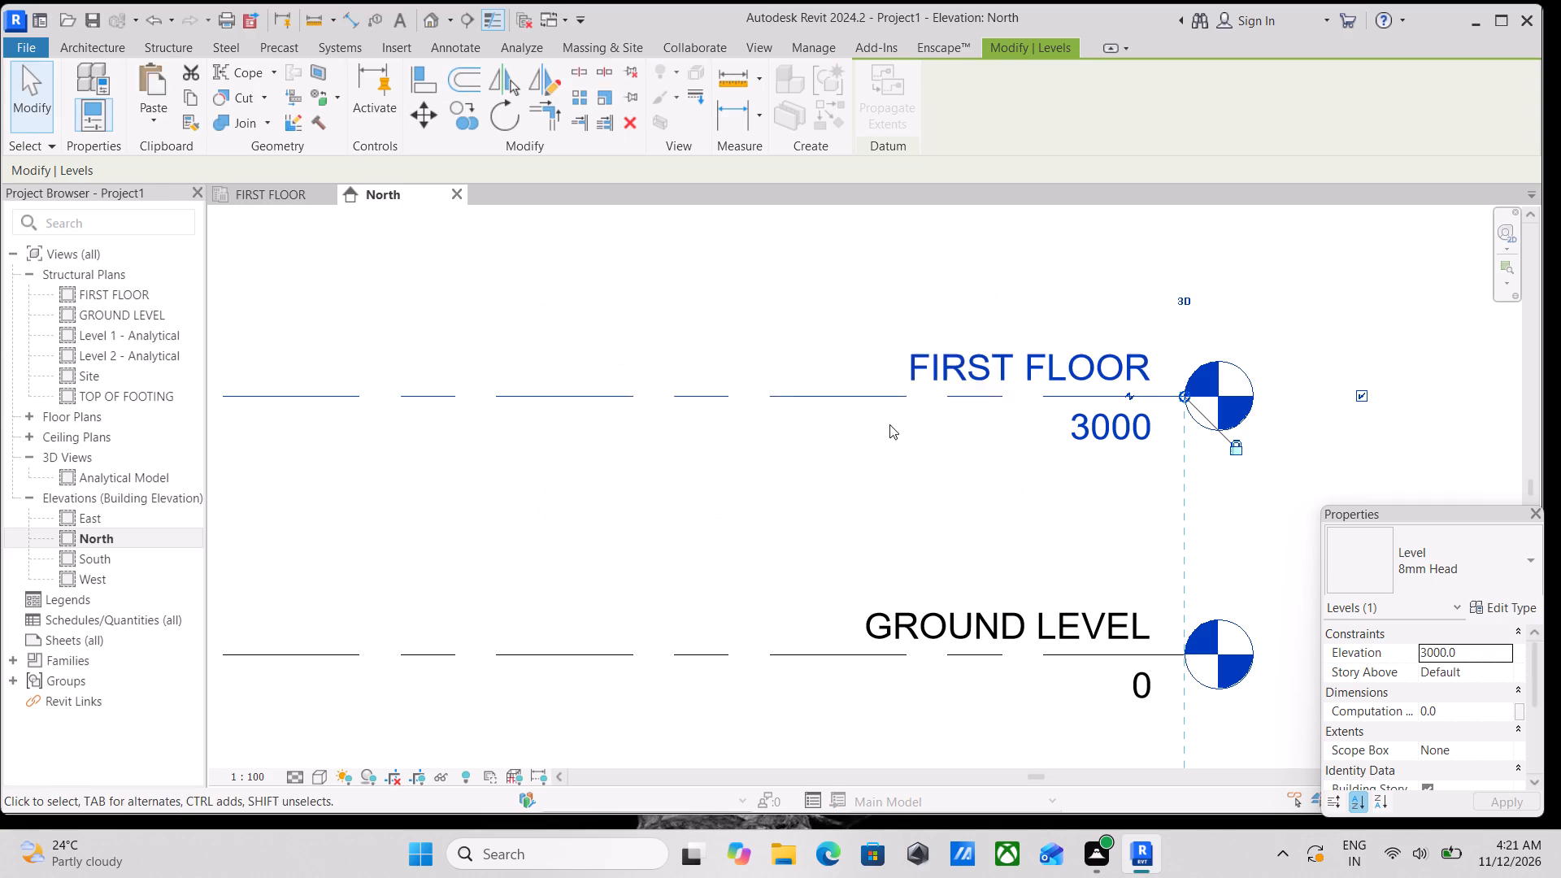
Add a level 10' above FIRST FLOOR by picking its line with a 10' offset, and leave the Level command.
{"action": "scroll", "coordinate": [954, 433], "scroll_direction": "down", "scroll_amount": 4}
{"action": "middle_click_drag", "start_coordinate": [925, 438], "coordinate": [1171, 456]}
{"action": "middle_click_drag", "start_coordinate": [812, 497], "coordinate": [869, 505]}
{"action": "scroll", "coordinate": [822, 499], "scroll_direction": "up", "scroll_amount": 1}
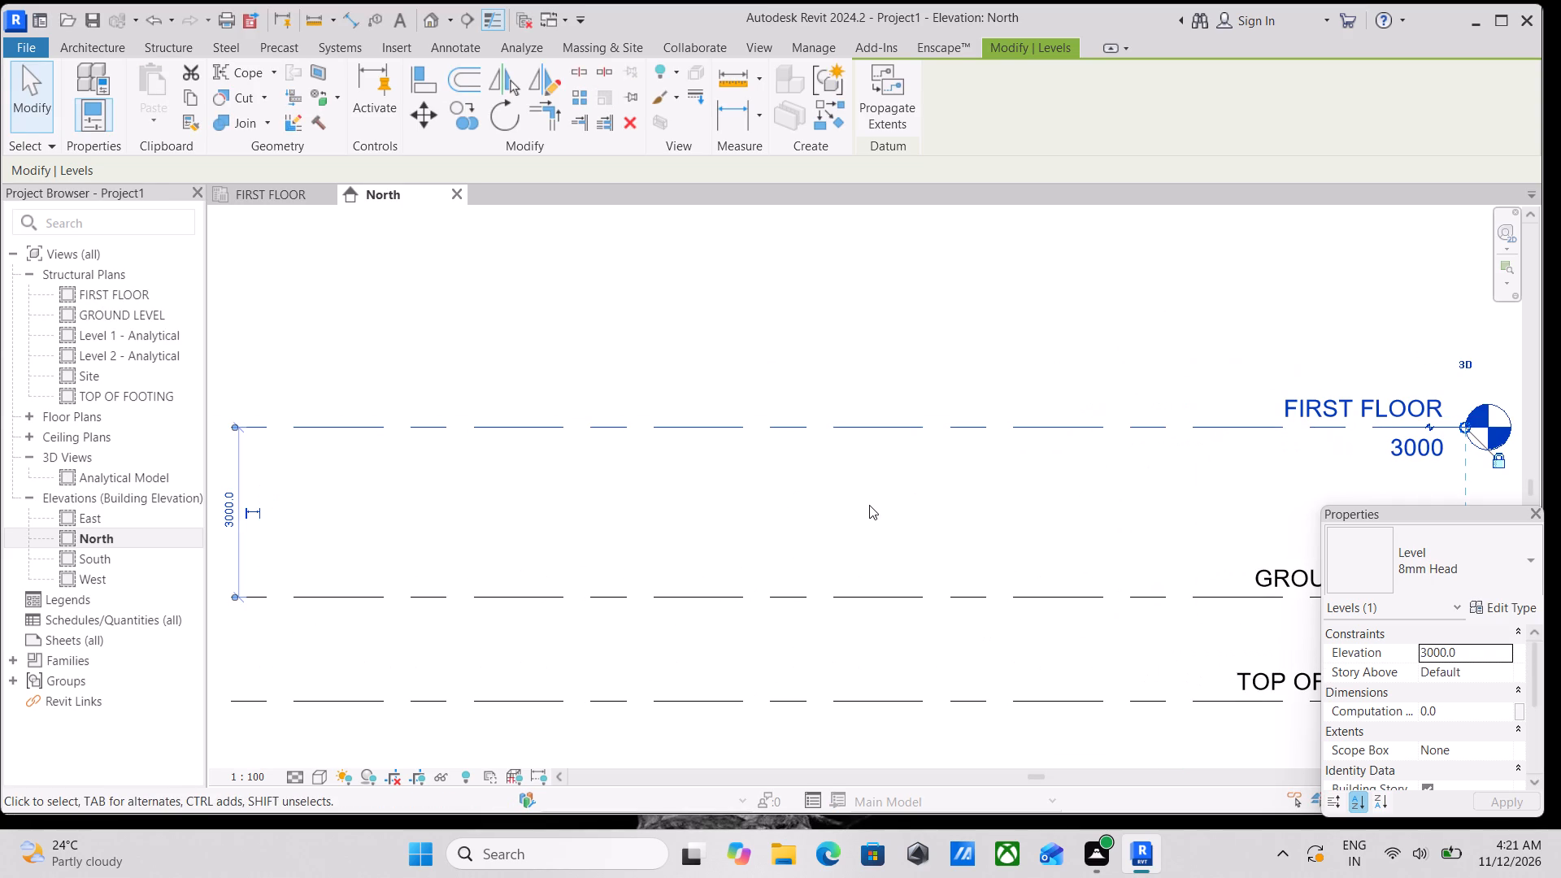
{"action": "type", "text": "LL"}
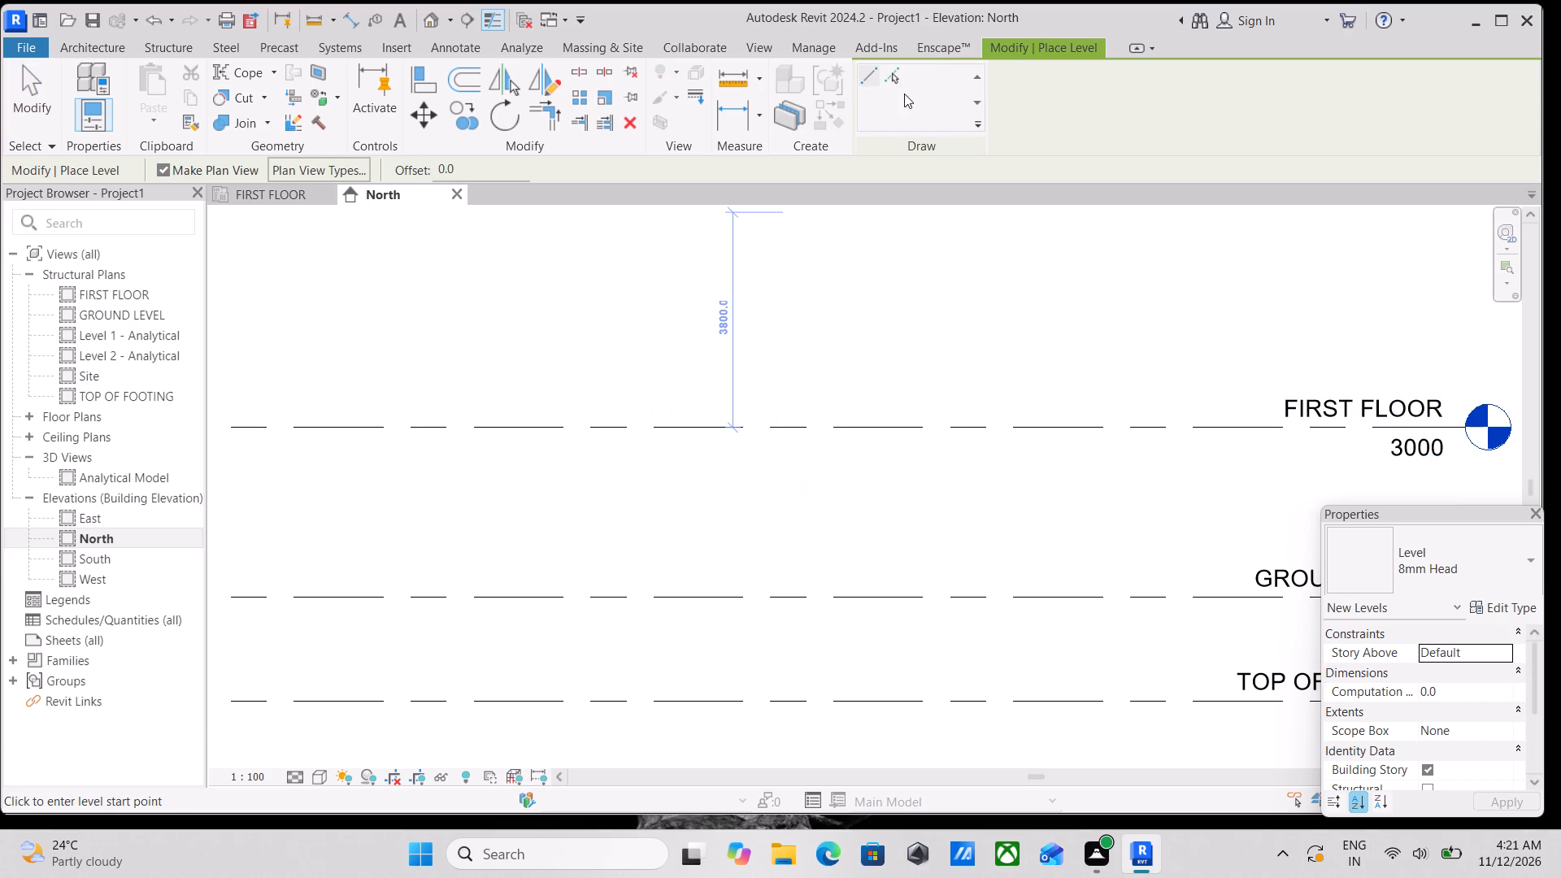
{"action": "left_click", "coordinate": [895, 79]}
{"action": "scroll", "coordinate": [550, 236], "scroll_direction": "down", "scroll_amount": 2}
{"action": "middle_click_drag", "start_coordinate": [550, 236], "coordinate": [704, 314]}
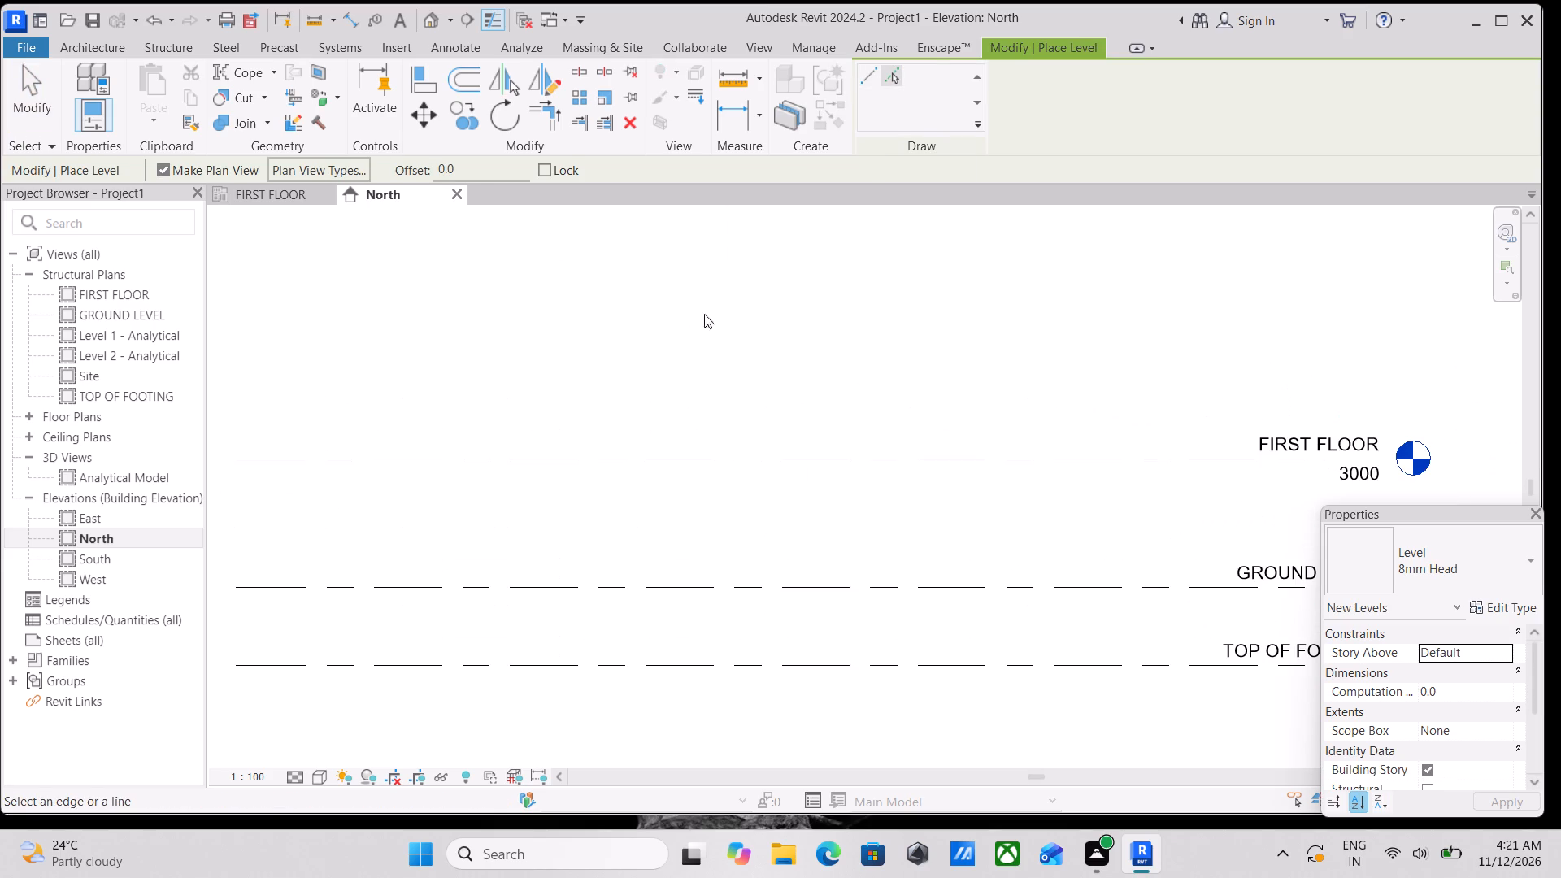
{"action": "left_click_drag", "start_coordinate": [461, 167], "coordinate": [416, 174]}
{"action": "key", "text": "1"}
{"action": "type", "text": "0'"}
{"action": "key", "text": "Return"}
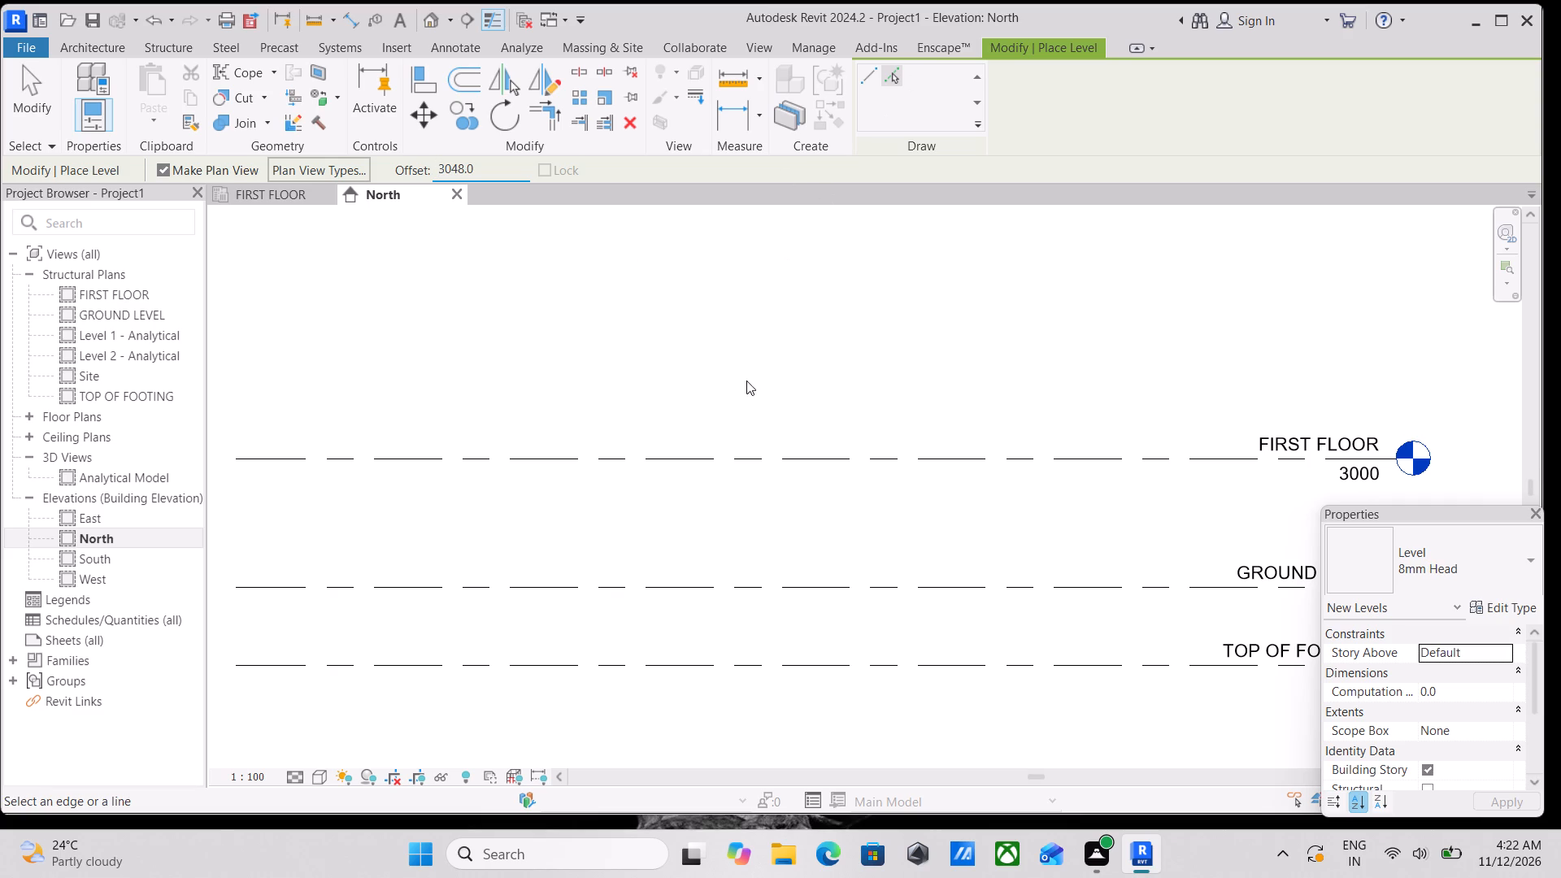
{"action": "left_click", "coordinate": [738, 458]}
{"action": "middle_click_drag", "start_coordinate": [809, 432], "coordinate": [673, 501]}
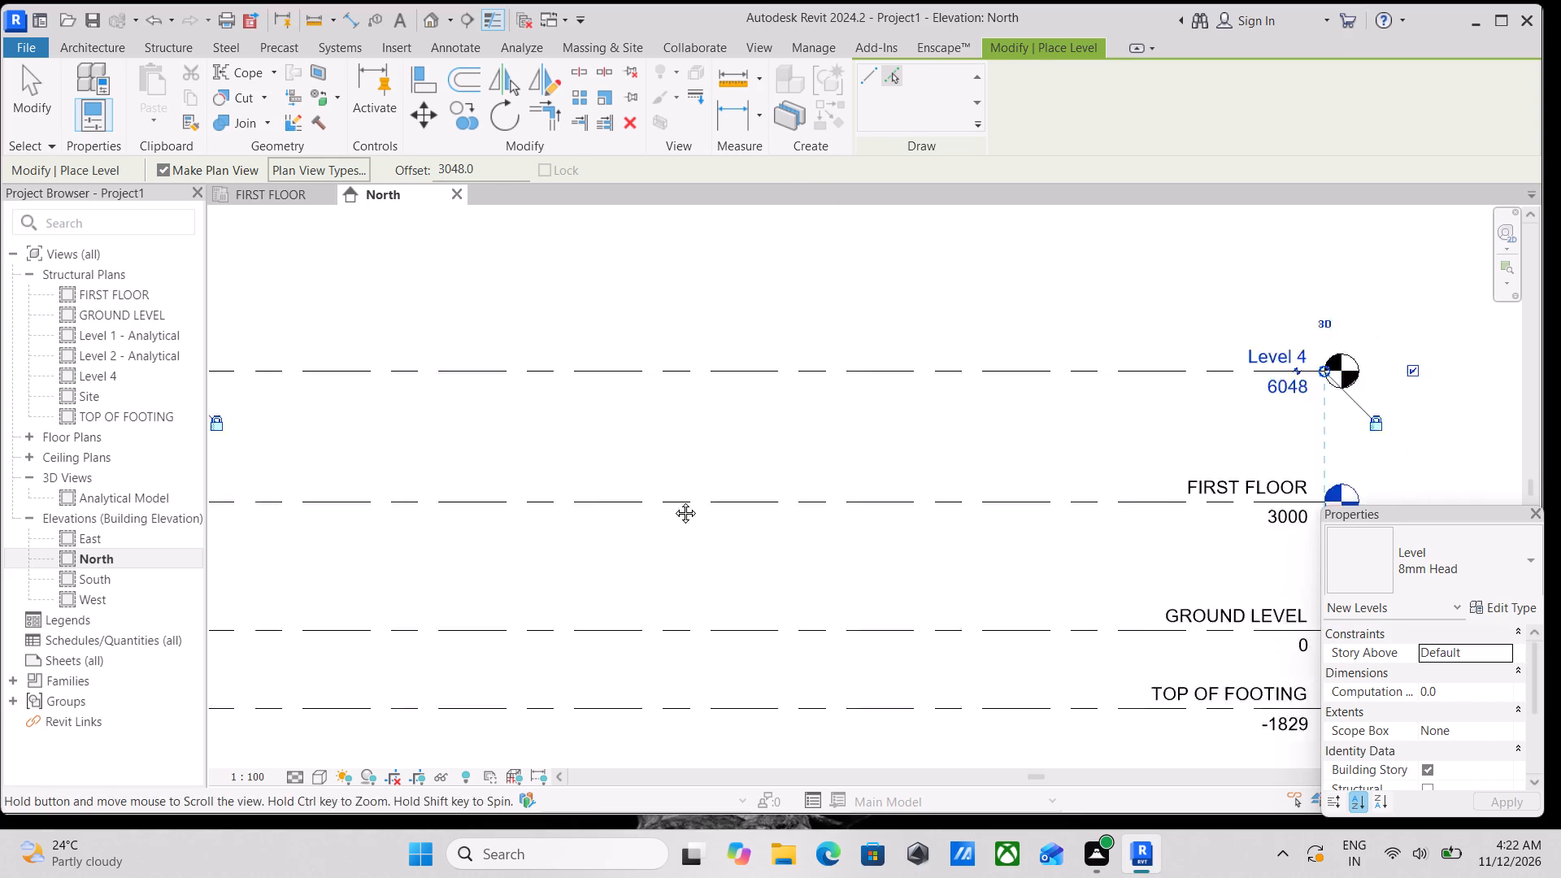
{"action": "middle_click_drag", "start_coordinate": [673, 501], "coordinate": [667, 504]}
{"action": "scroll", "coordinate": [667, 504], "scroll_direction": "up", "scroll_amount": 1}
{"action": "scroll", "coordinate": [699, 473], "scroll_direction": "down", "scroll_amount": 2}
{"action": "middle_click", "coordinate": [699, 473]}
{"action": "key", "text": "Escape"}
{"action": "scroll", "coordinate": [782, 472], "scroll_direction": "down", "scroll_amount": 3}
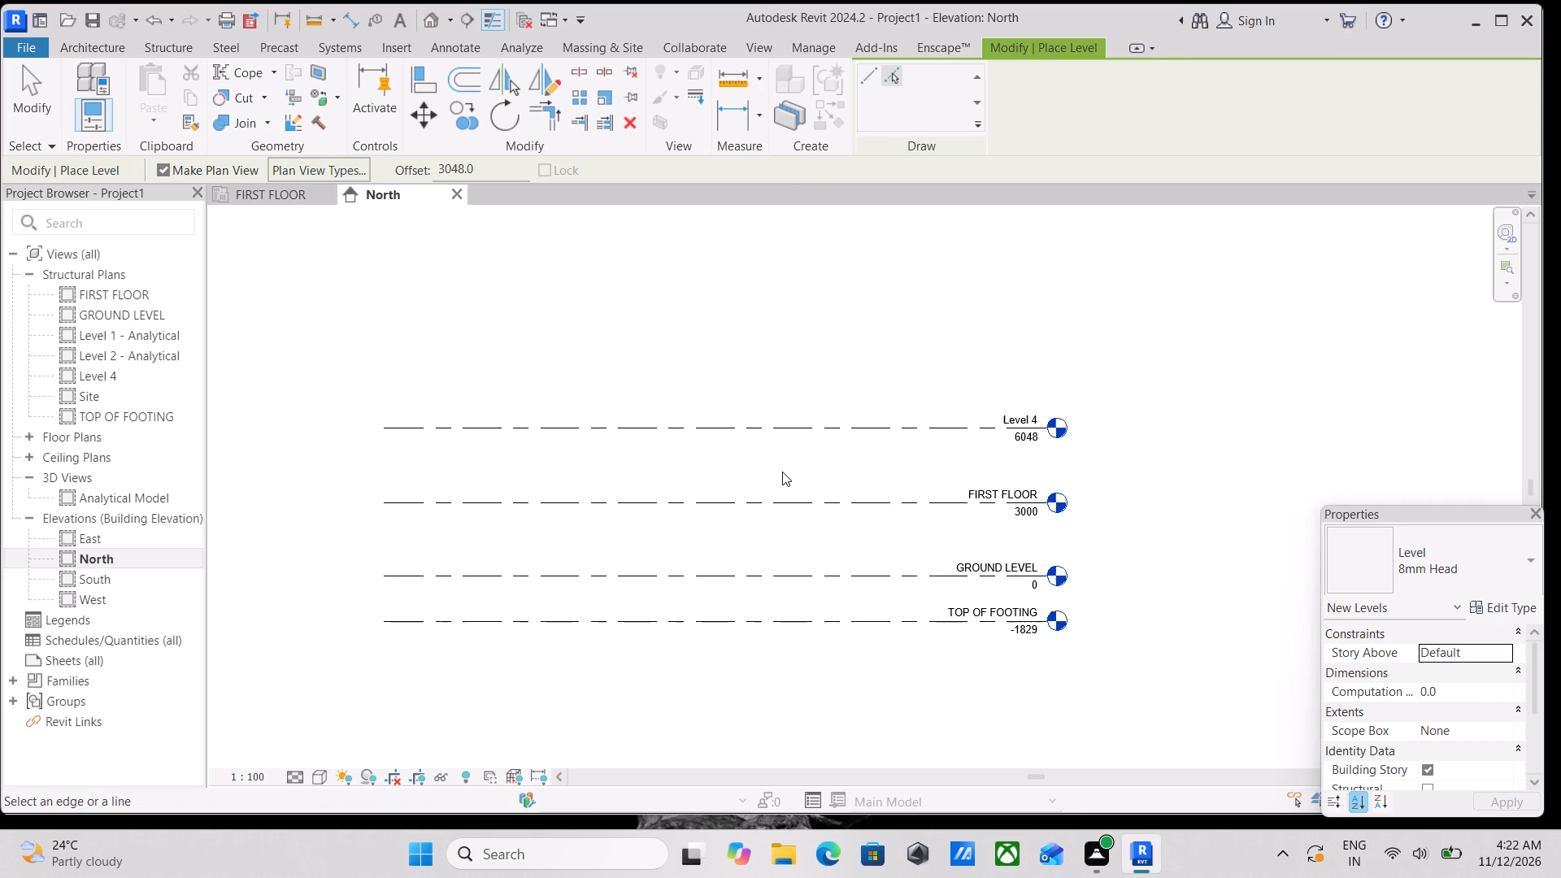
{"action": "middle_click_drag", "start_coordinate": [782, 472], "coordinate": [763, 465]}
{"action": "scroll", "coordinate": [796, 457], "scroll_direction": "up", "scroll_amount": 3}
{"action": "scroll", "coordinate": [1056, 402], "scroll_direction": "up", "scroll_amount": 1}
{"action": "key", "text": "Escape"}
{"action": "key", "text": "Escape"}
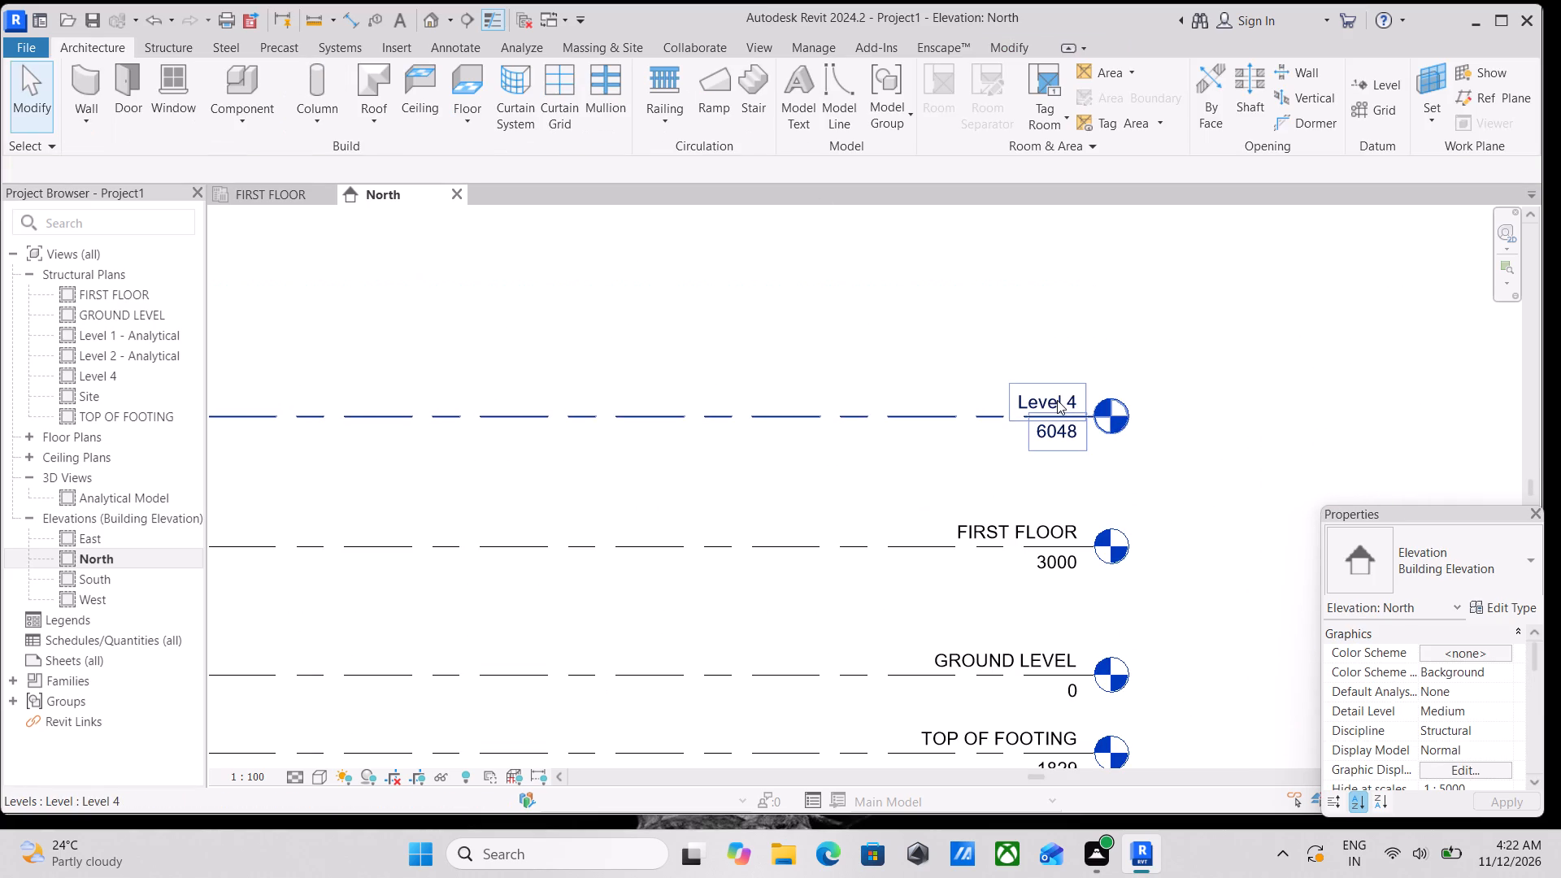
{"action": "key", "text": "Escape"}
{"action": "key", "text": "Escape"}
Rename the new level above FIRST FLOOR as SECOND FLOOR, renaming its corresponding views too.
{"action": "double_click", "coordinate": [1057, 400]}
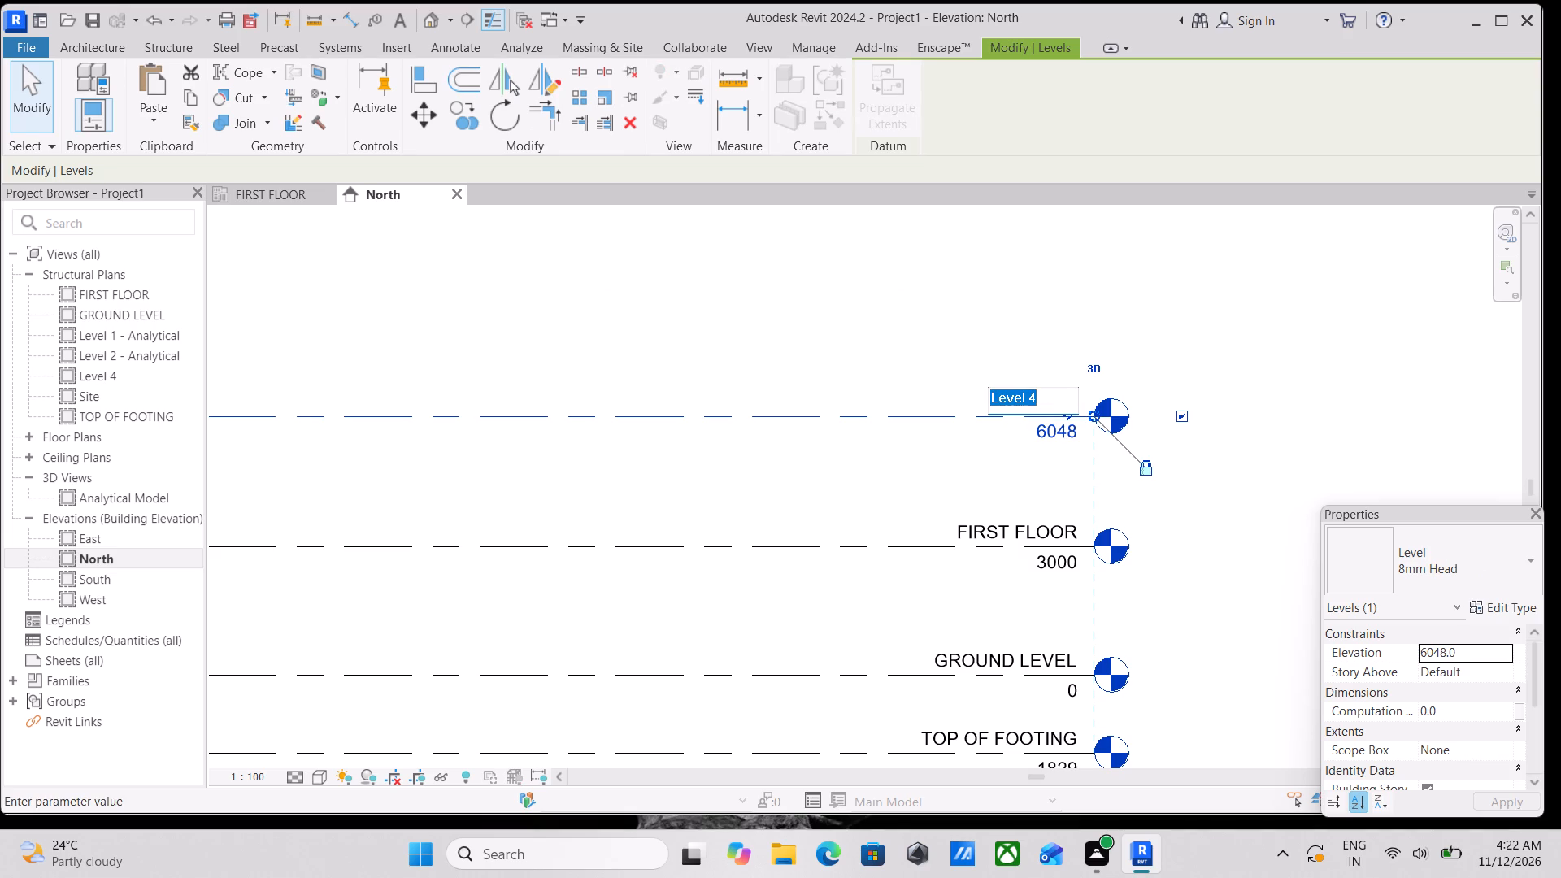
{"action": "type", "text": "SEC"}
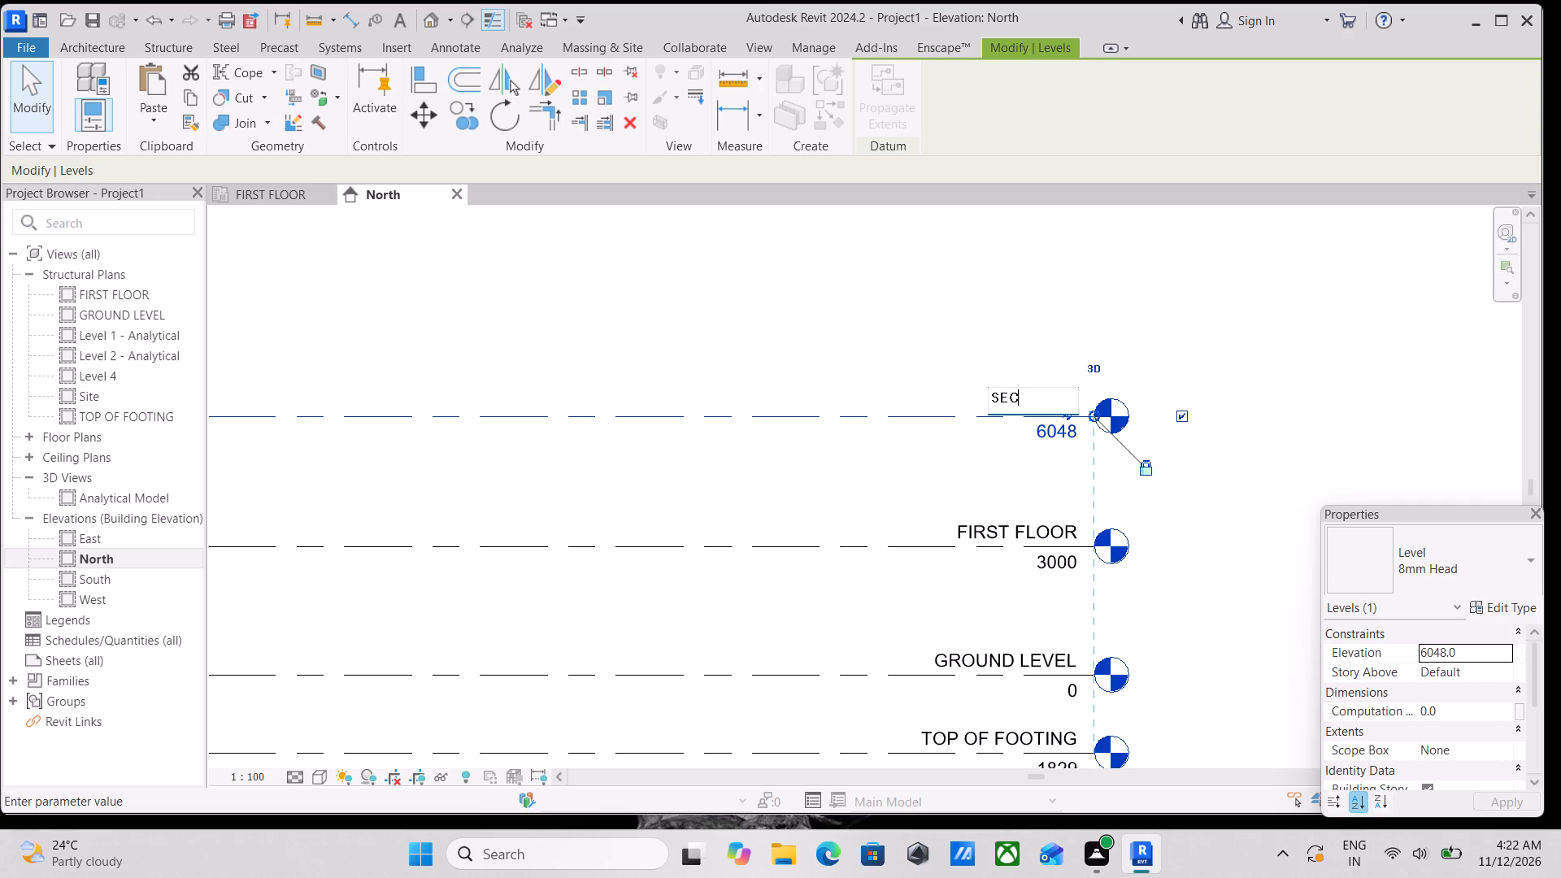
{"action": "scroll", "coordinate": [1057, 403], "scroll_direction": "up", "scroll_amount": 3}
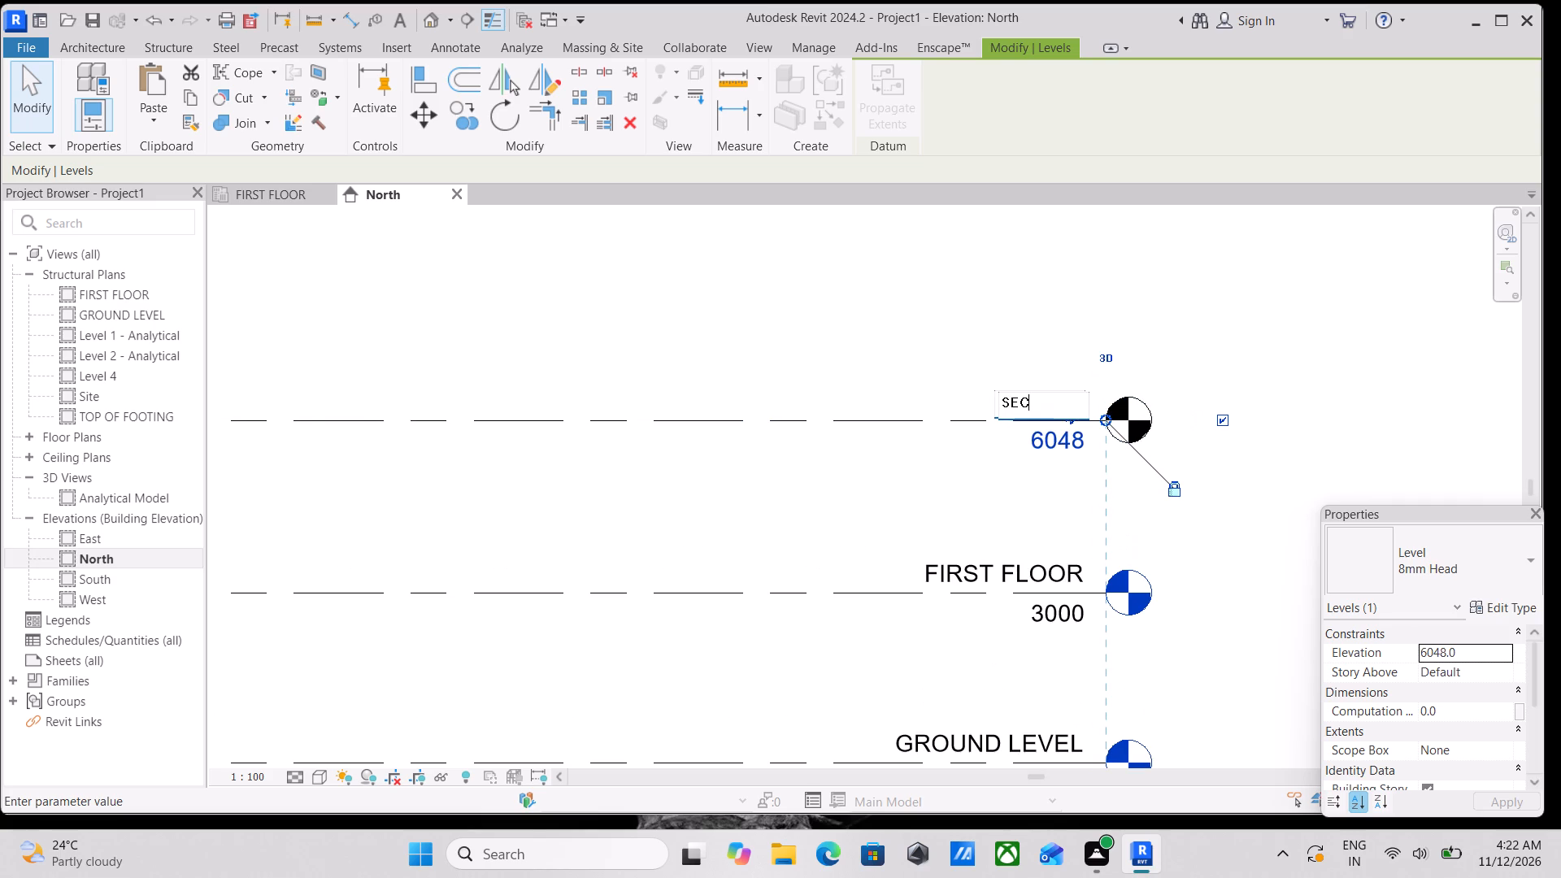
{"action": "key", "text": "o"}
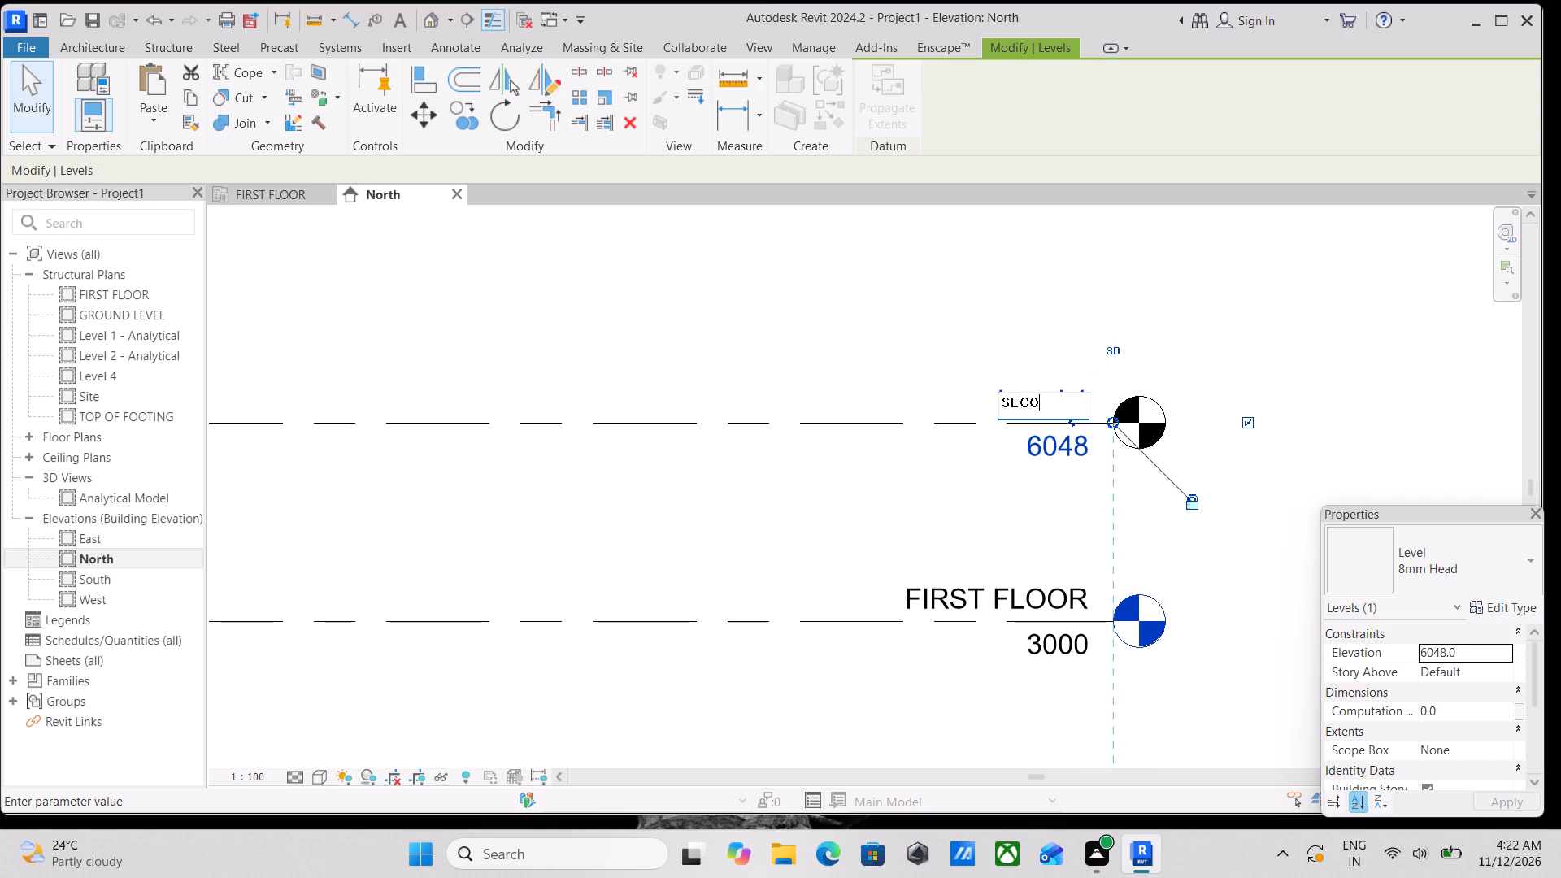
{"action": "key", "text": "n"}
{"action": "key", "text": "d"}
{"action": "key", "text": "space"}
{"action": "type", "text": "FLO"}
{"action": "key", "text": "o"}
{"action": "key", "text": "r"}
{"action": "key", "text": "Return"}
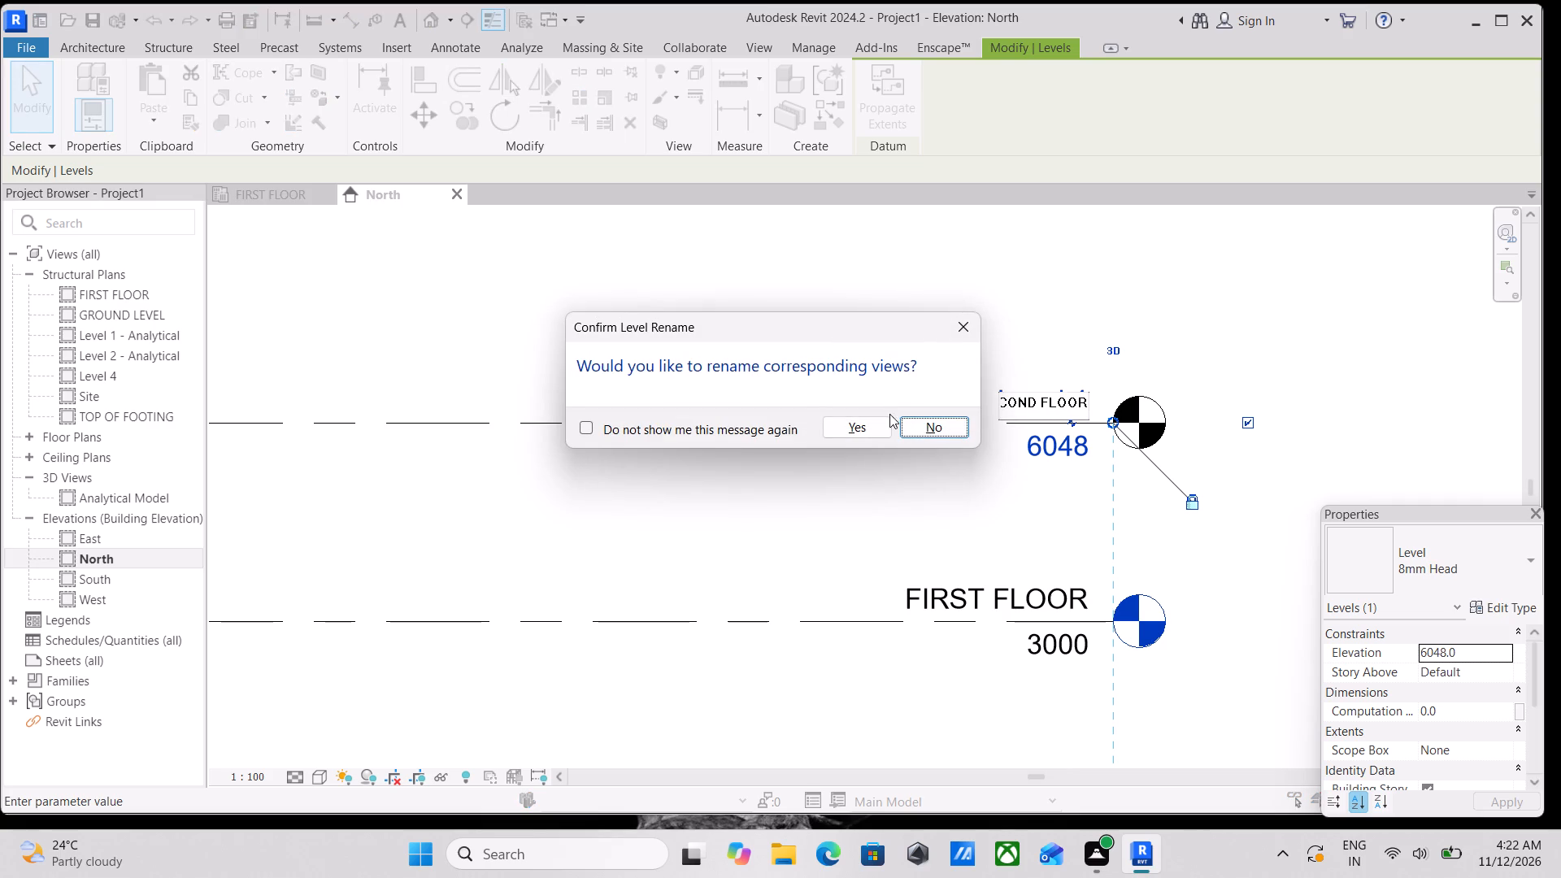
{"action": "left_click", "coordinate": [856, 426]}
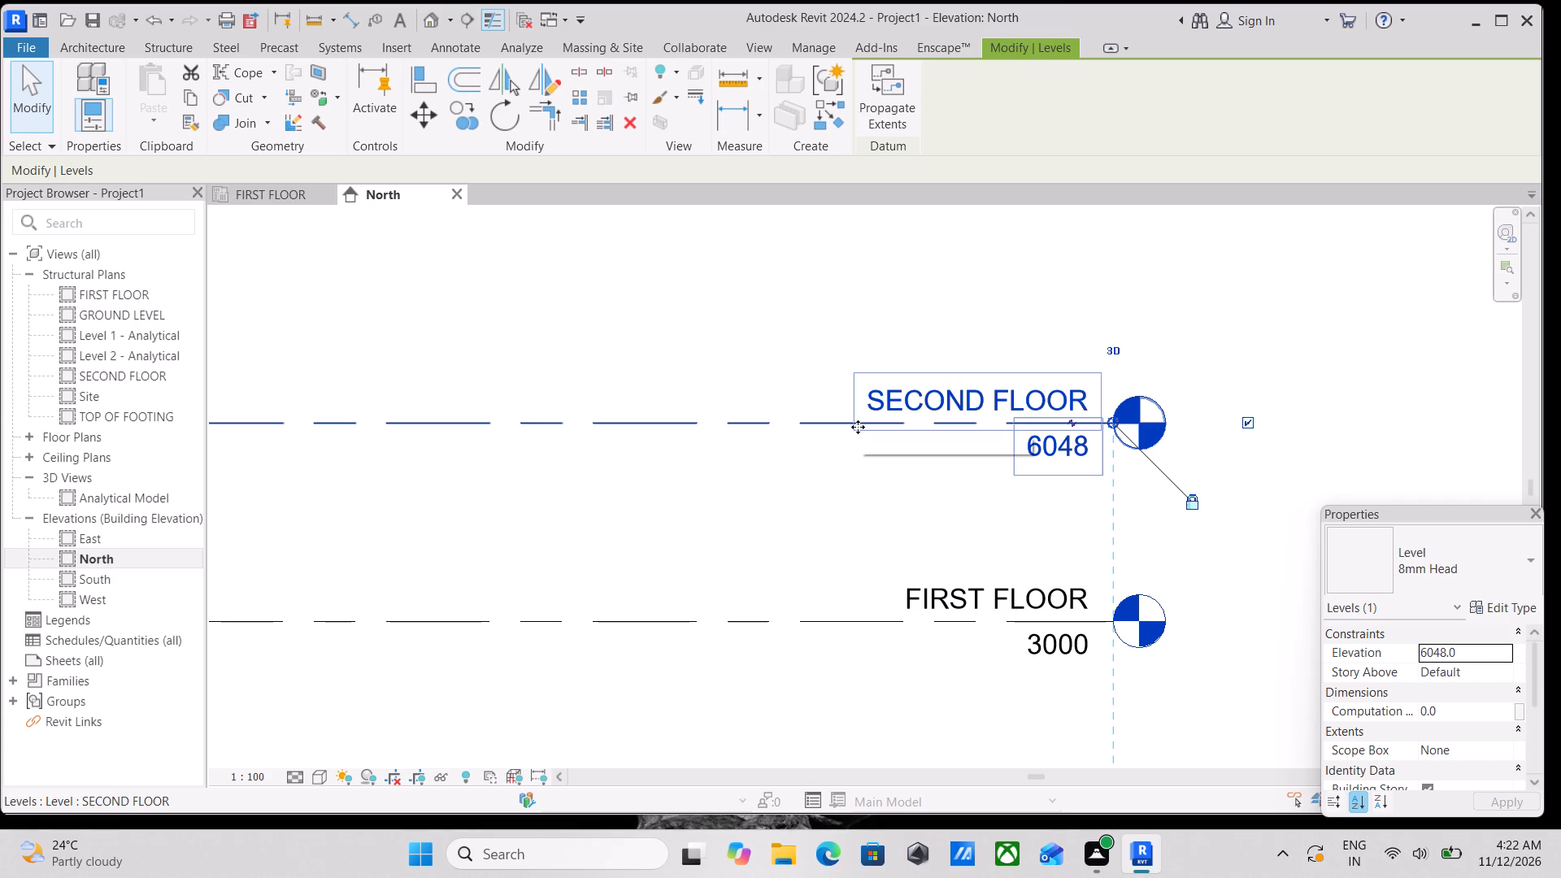
{"action": "scroll", "coordinate": [850, 434], "scroll_direction": "up", "scroll_amount": 2}
{"action": "scroll", "coordinate": [850, 434], "scroll_direction": "down", "scroll_amount": 3}
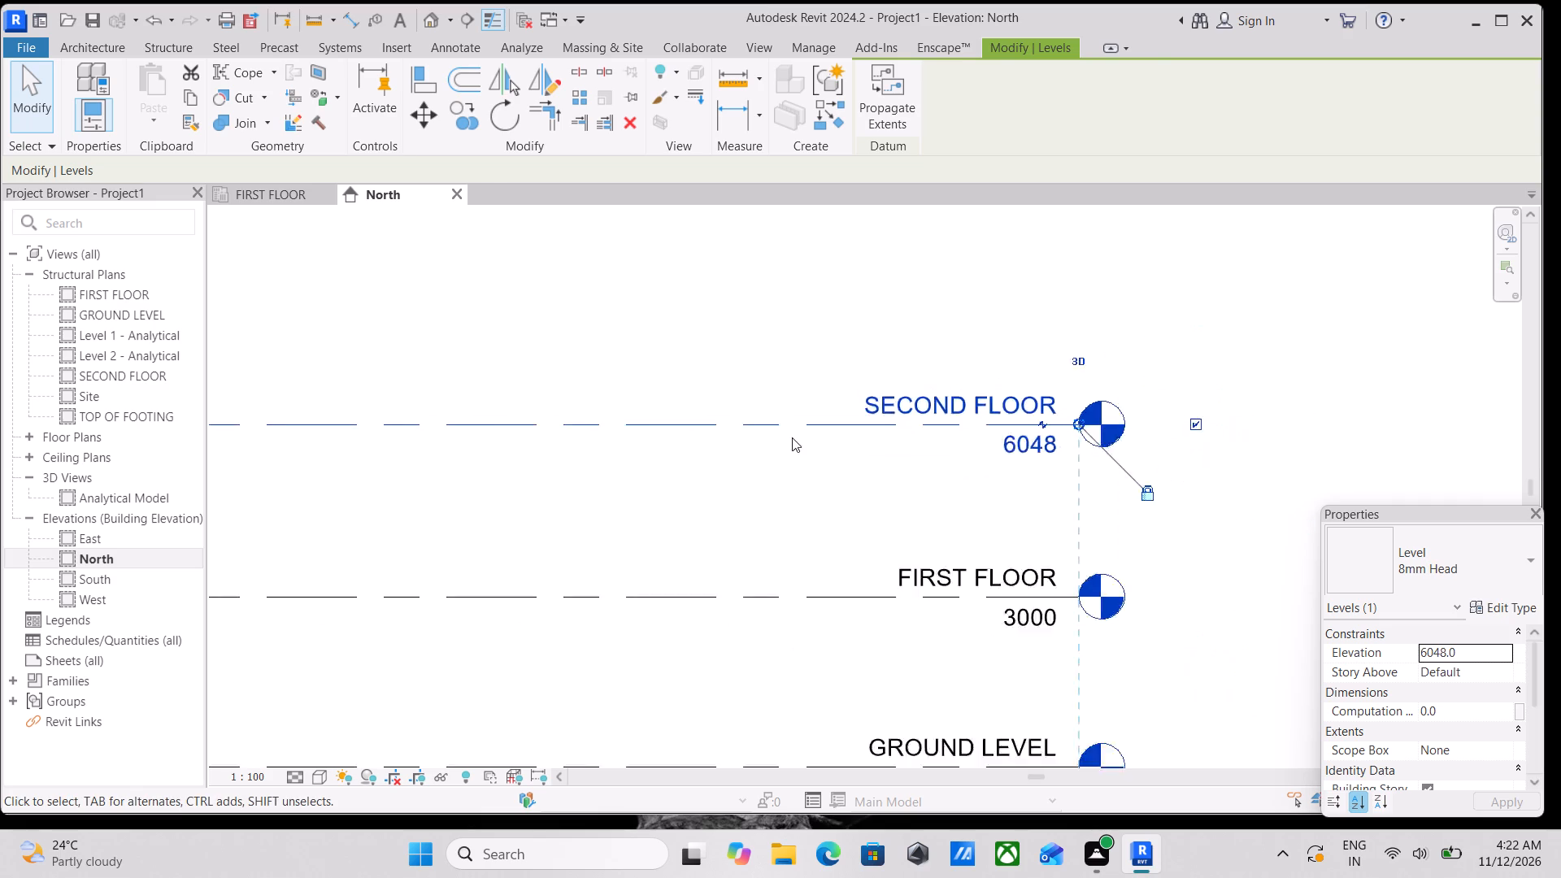
{"action": "scroll", "coordinate": [792, 437], "scroll_direction": "down", "scroll_amount": 3}
{"action": "middle_click_drag", "start_coordinate": [680, 411], "coordinate": [910, 419]}
{"action": "scroll", "coordinate": [730, 397], "scroll_direction": "down", "scroll_amount": 2}
{"action": "middle_click_drag", "start_coordinate": [730, 397], "coordinate": [814, 399]}
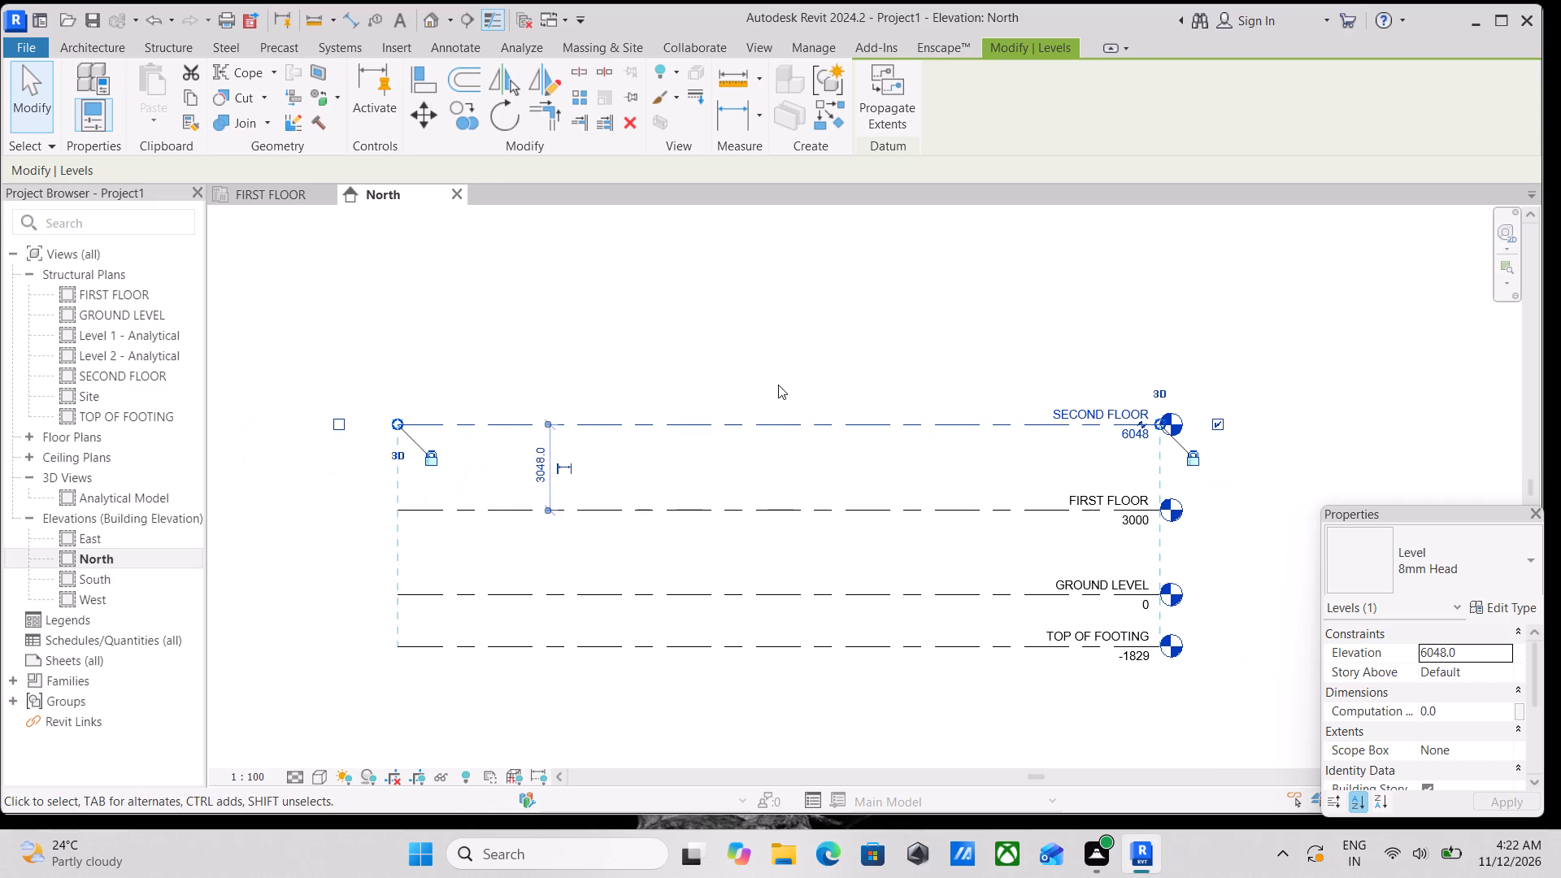
Add a level 10' above SECOND FLOOR by picking its line with a 10' offset, and leave the Level command.
{"action": "type", "text": "LL"}
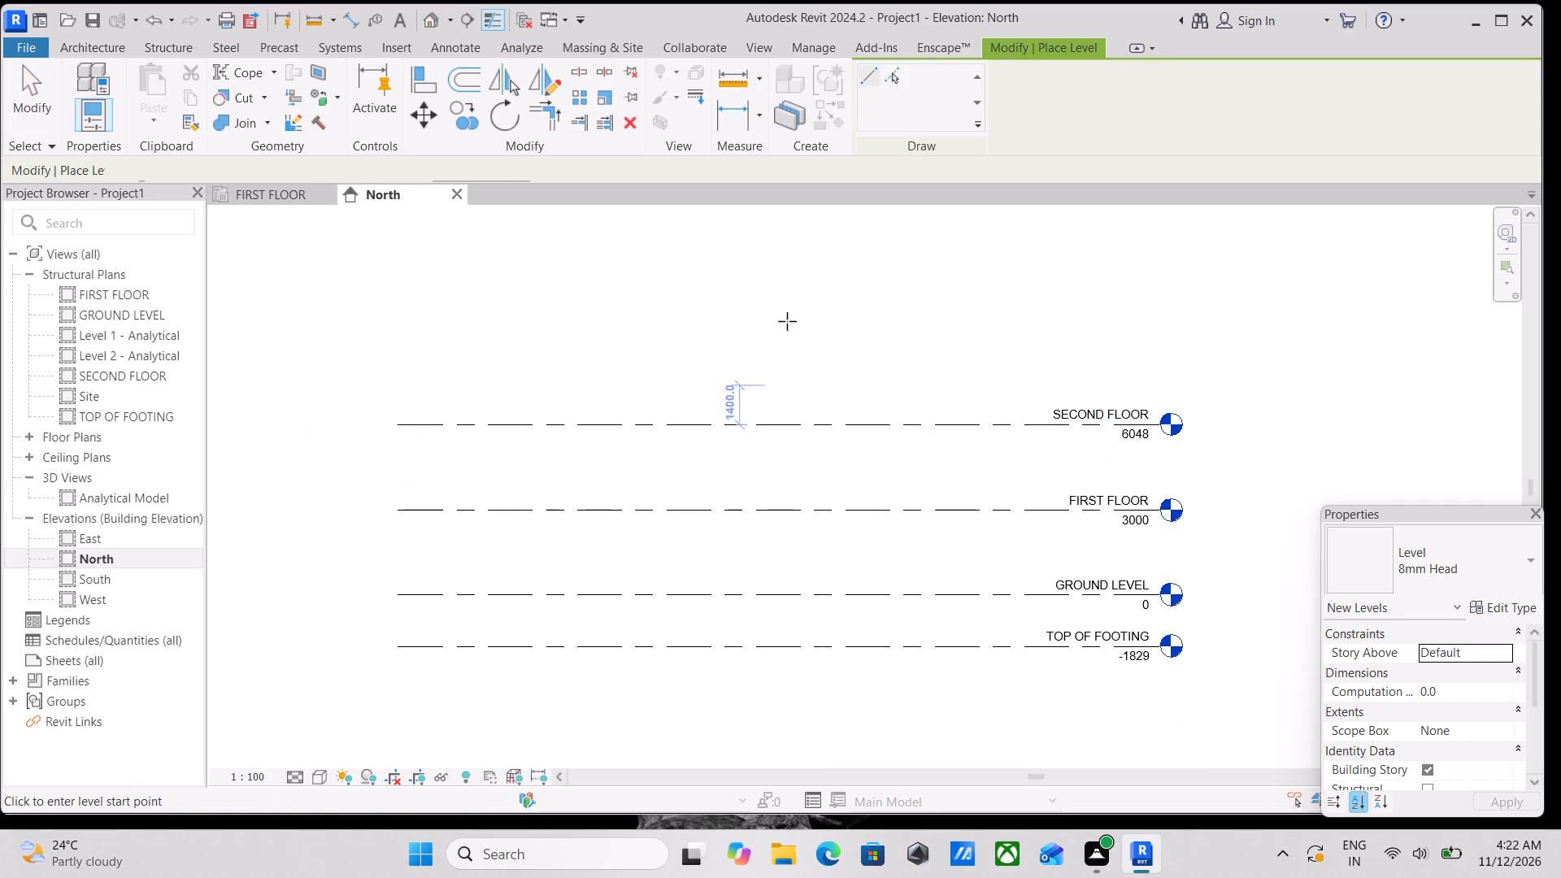
{"action": "left_click", "coordinate": [889, 76]}
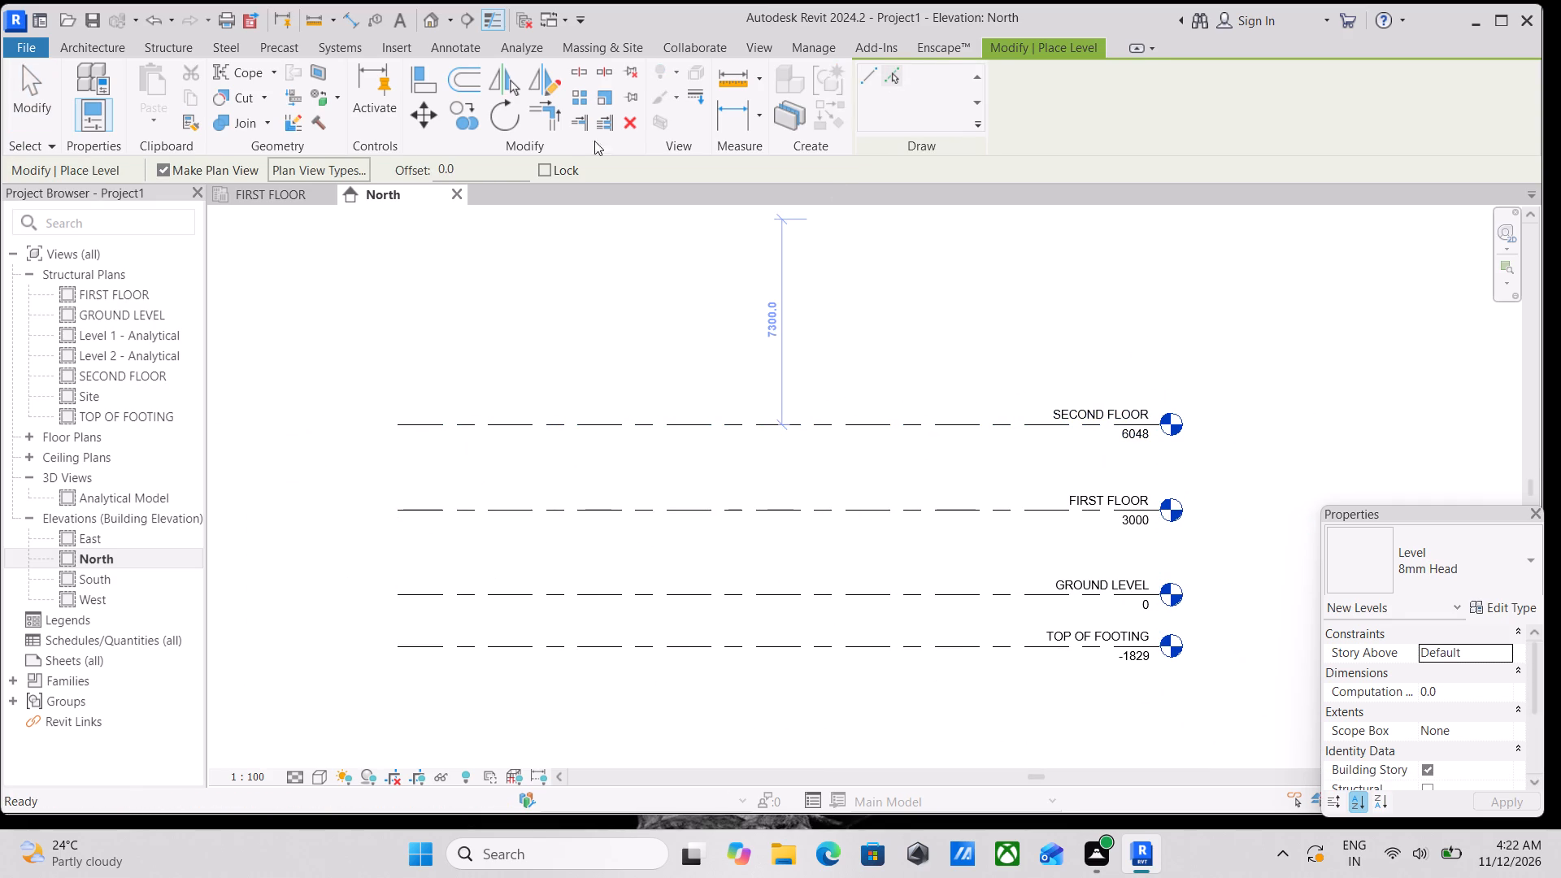
{"action": "left_click_drag", "start_coordinate": [473, 172], "coordinate": [425, 175]}
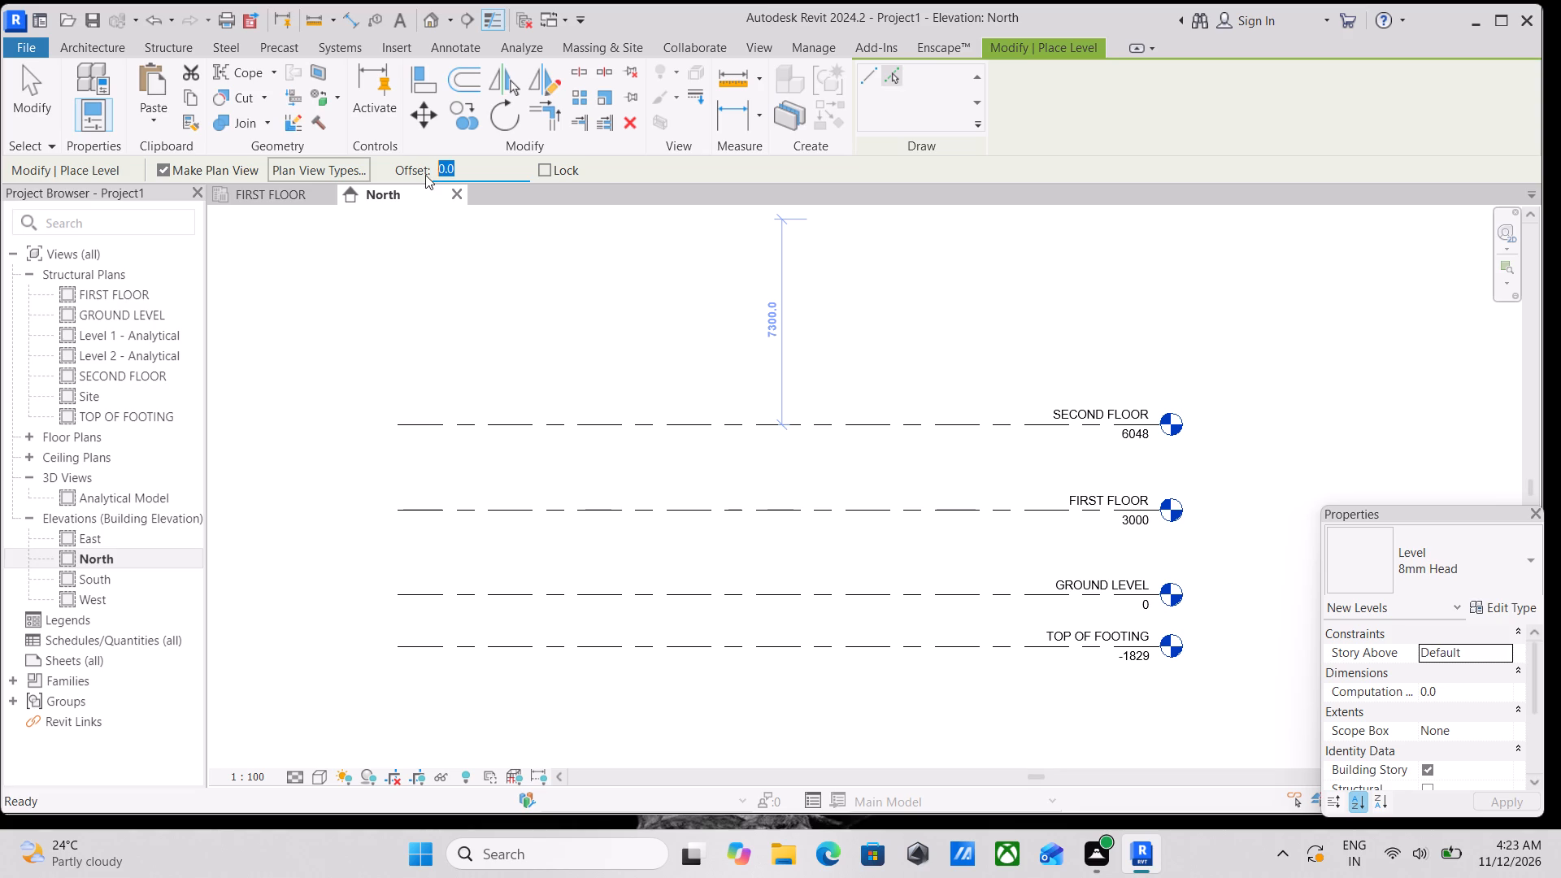
{"action": "type", "text": "10'"}
{"action": "key", "text": "Return"}
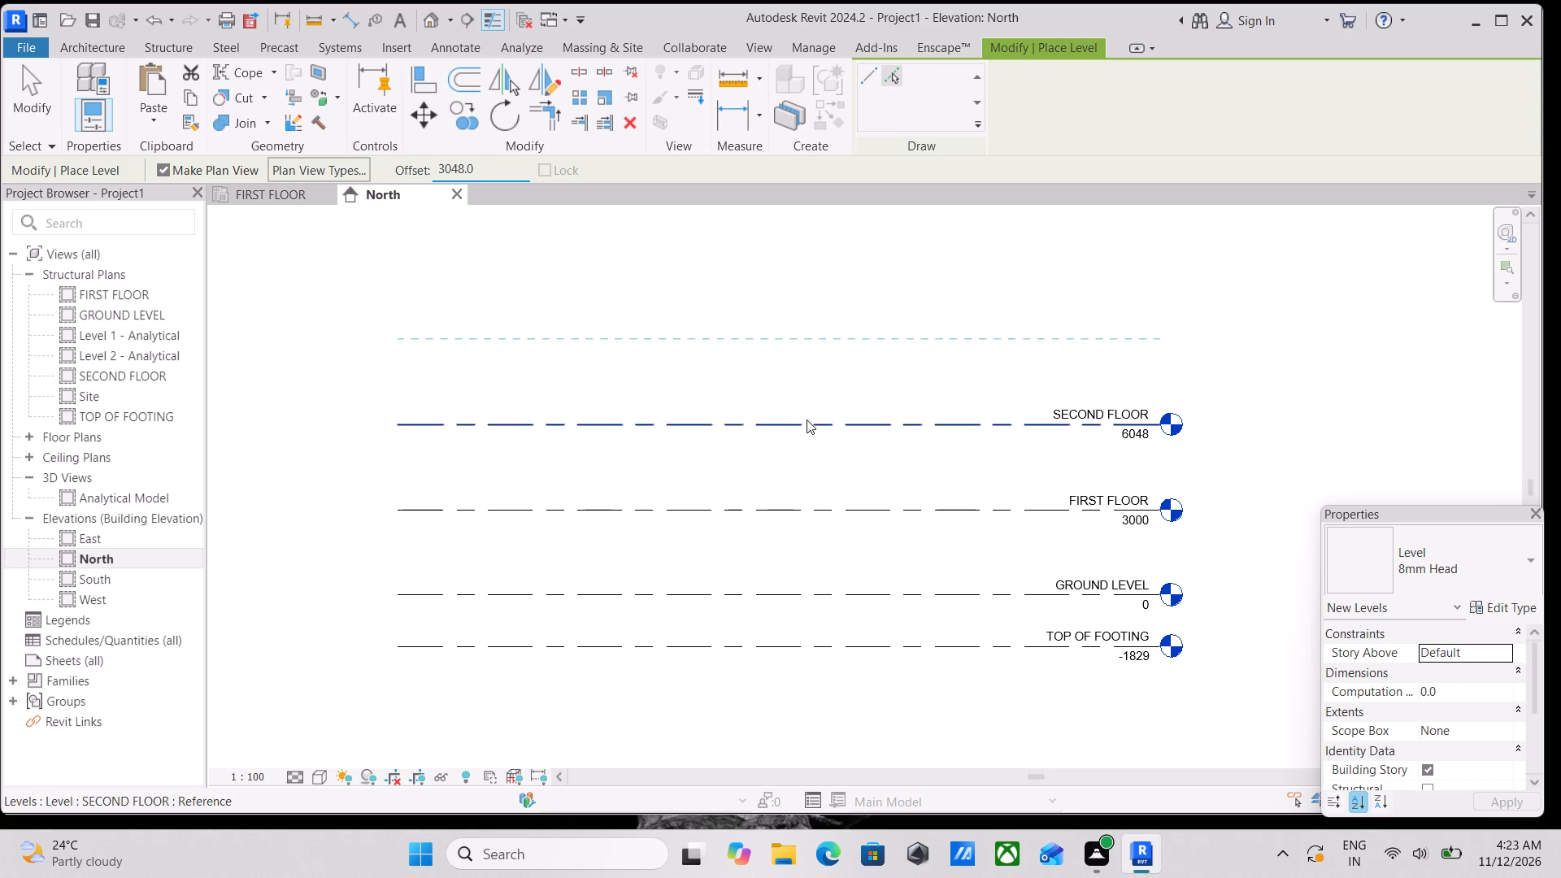
{"action": "left_click", "coordinate": [807, 416]}
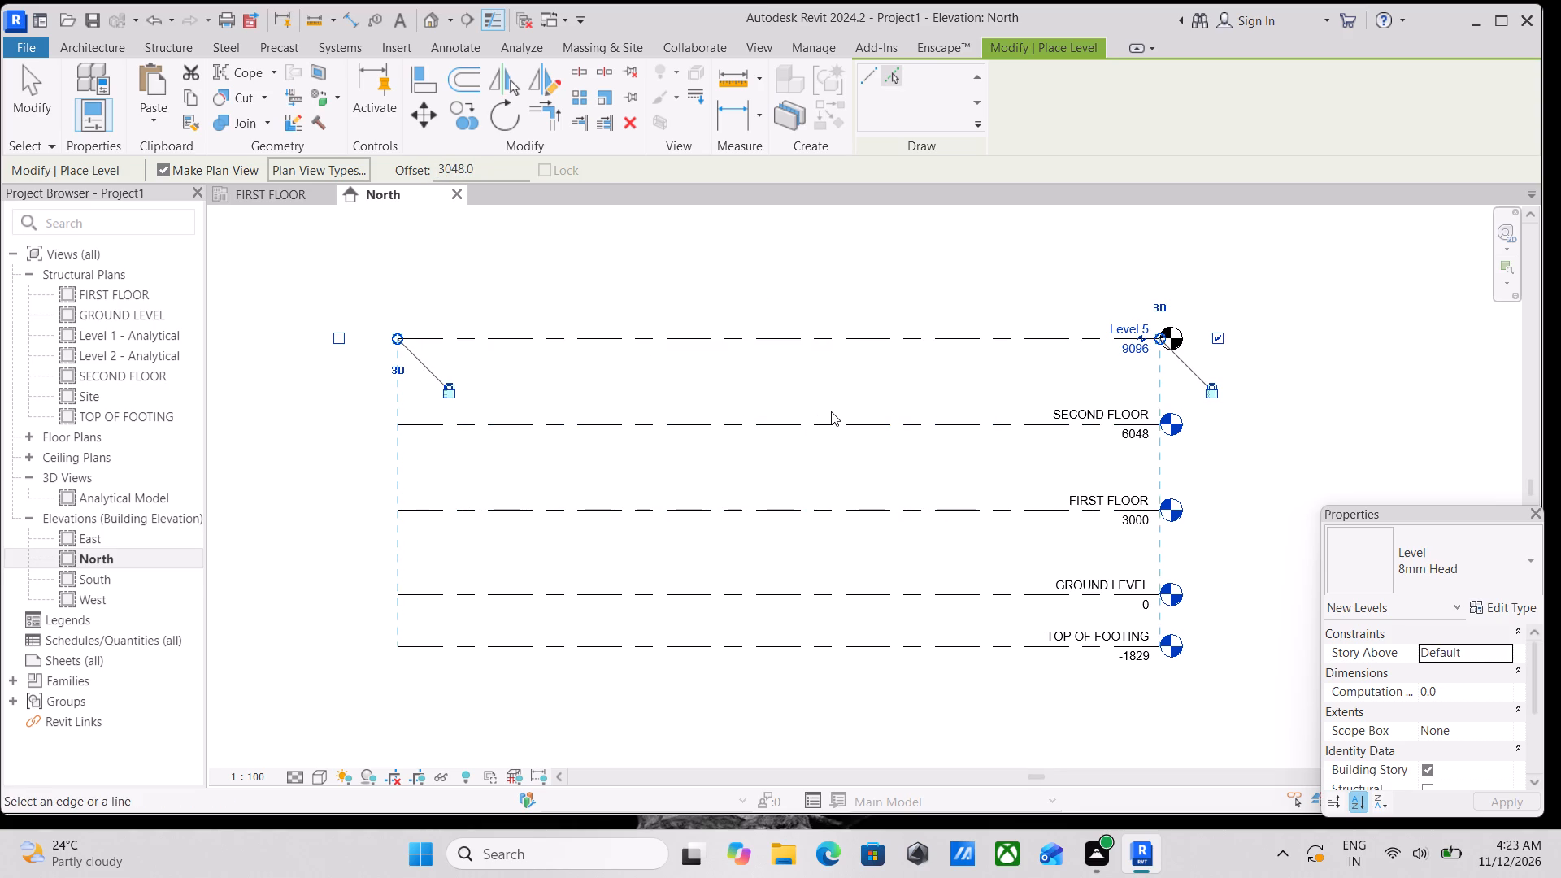
{"action": "key", "text": "Escape"}
{"action": "key", "text": "Escape"}
Open the TOP OF FOOTING structural plan.
{"action": "scroll", "coordinate": [831, 411], "scroll_direction": "up", "scroll_amount": 2}
{"action": "scroll", "coordinate": [831, 411], "scroll_direction": "down", "scroll_amount": 7}
{"action": "middle_click_drag", "start_coordinate": [823, 417], "coordinate": [850, 419]}
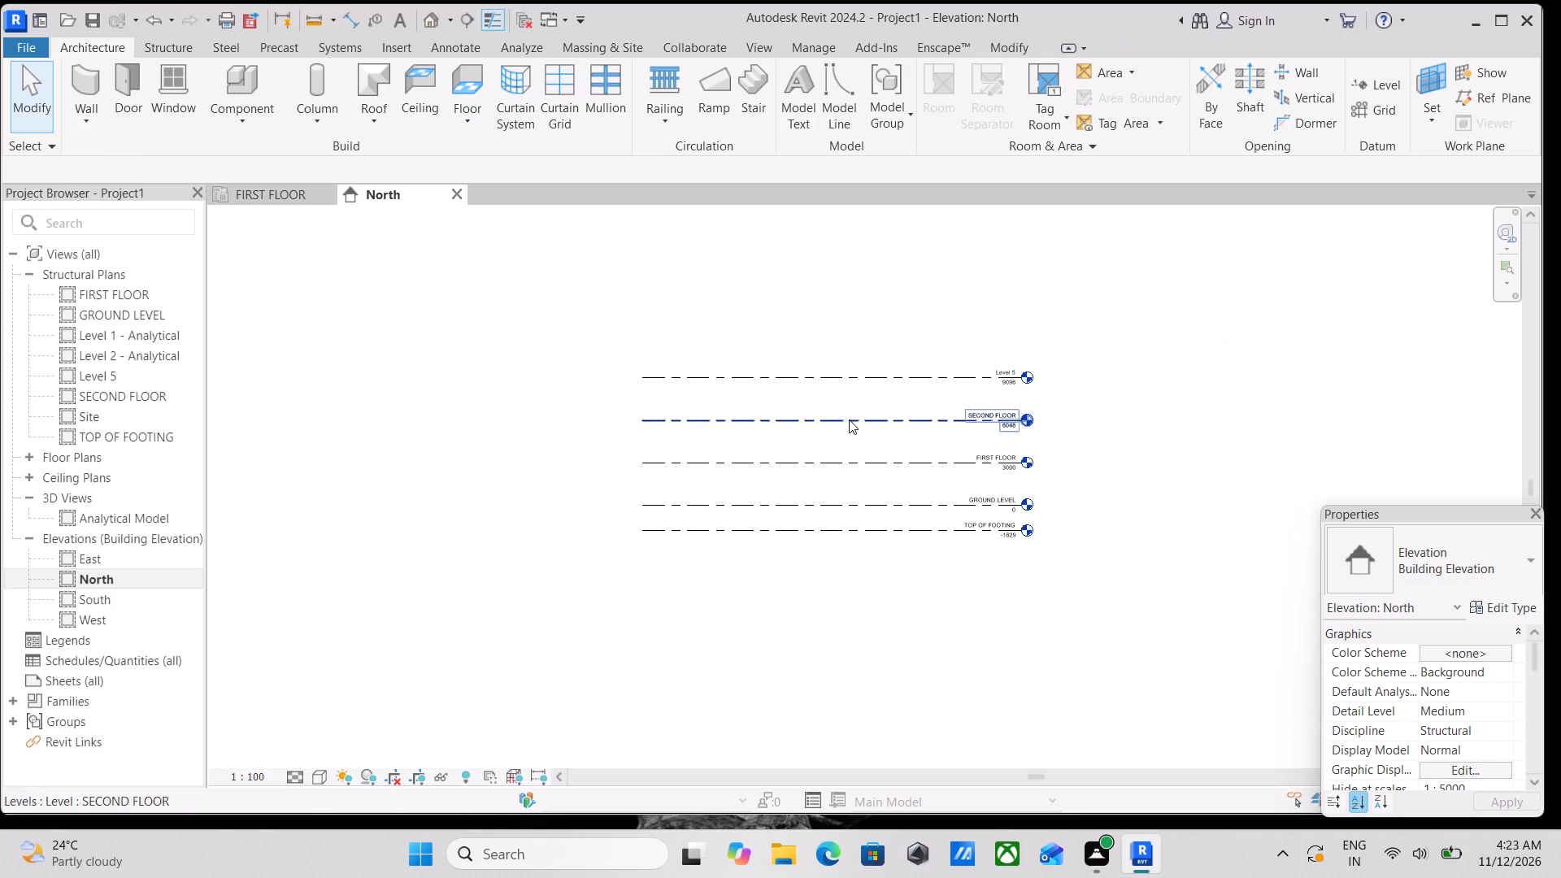
{"action": "scroll", "coordinate": [693, 398], "scroll_direction": "up", "scroll_amount": 1}
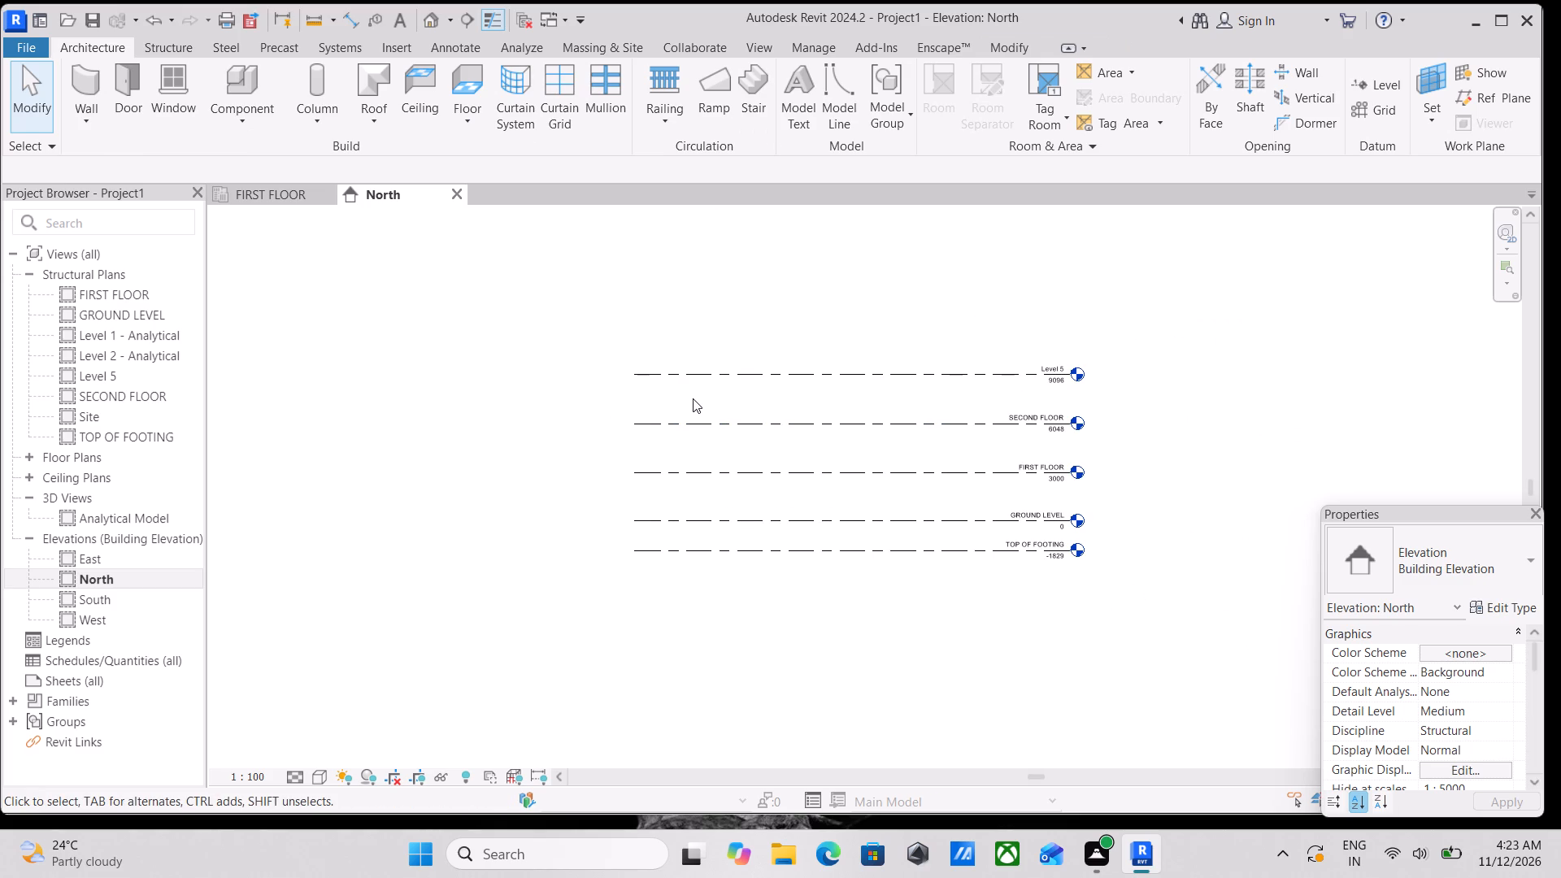
{"action": "scroll", "coordinate": [663, 392], "scroll_direction": "down", "scroll_amount": 1}
{"action": "scroll", "coordinate": [746, 379], "scroll_direction": "up", "scroll_amount": 4}
{"action": "scroll", "coordinate": [808, 582], "scroll_direction": "up", "scroll_amount": 1}
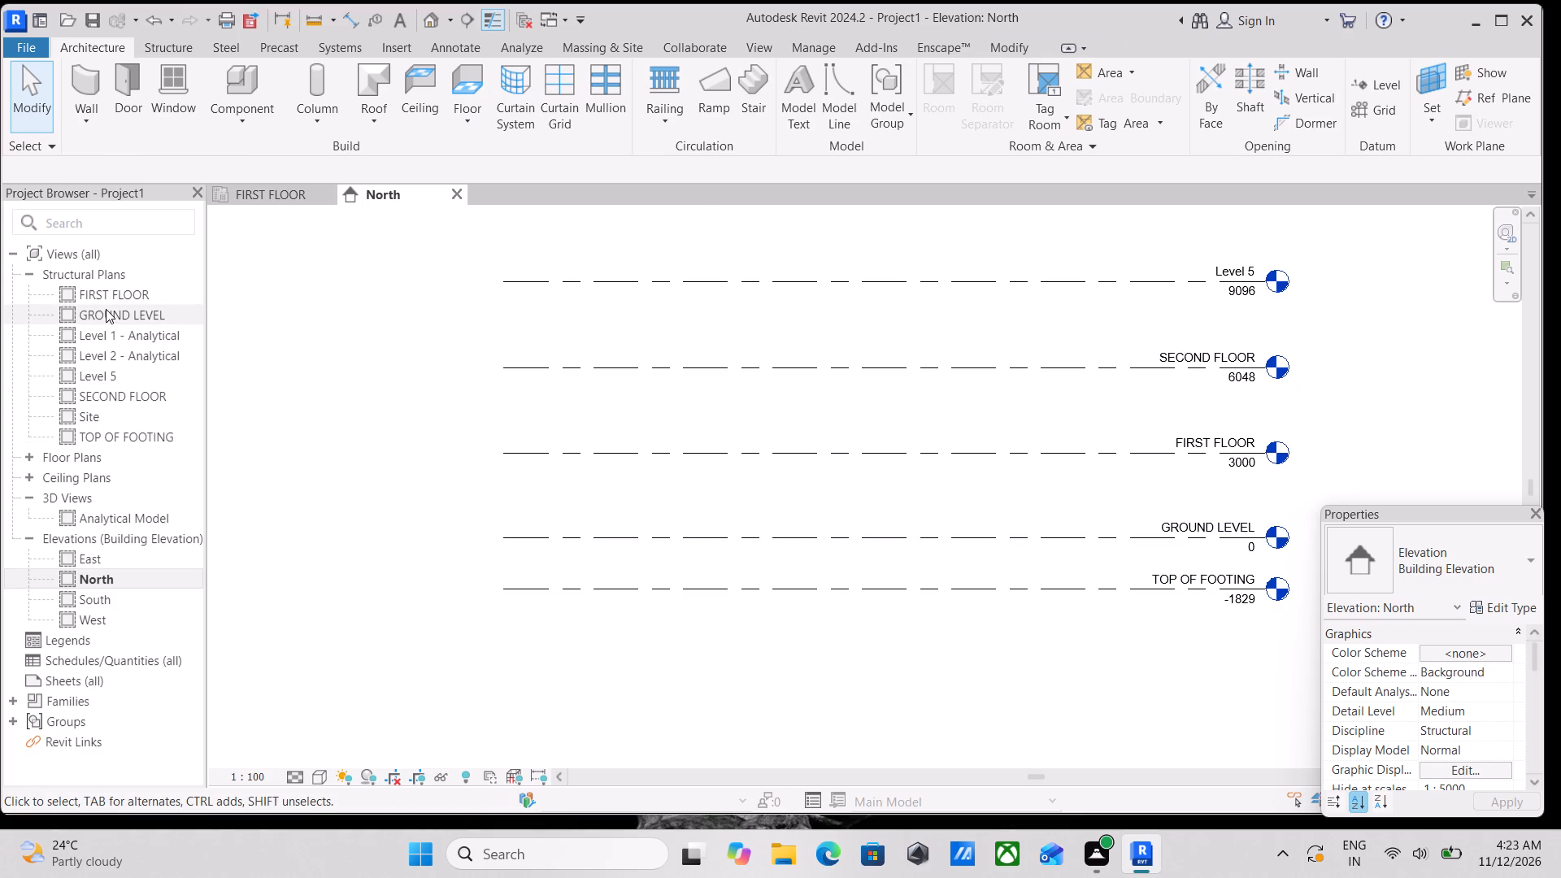
{"action": "double_click", "coordinate": [98, 428]}
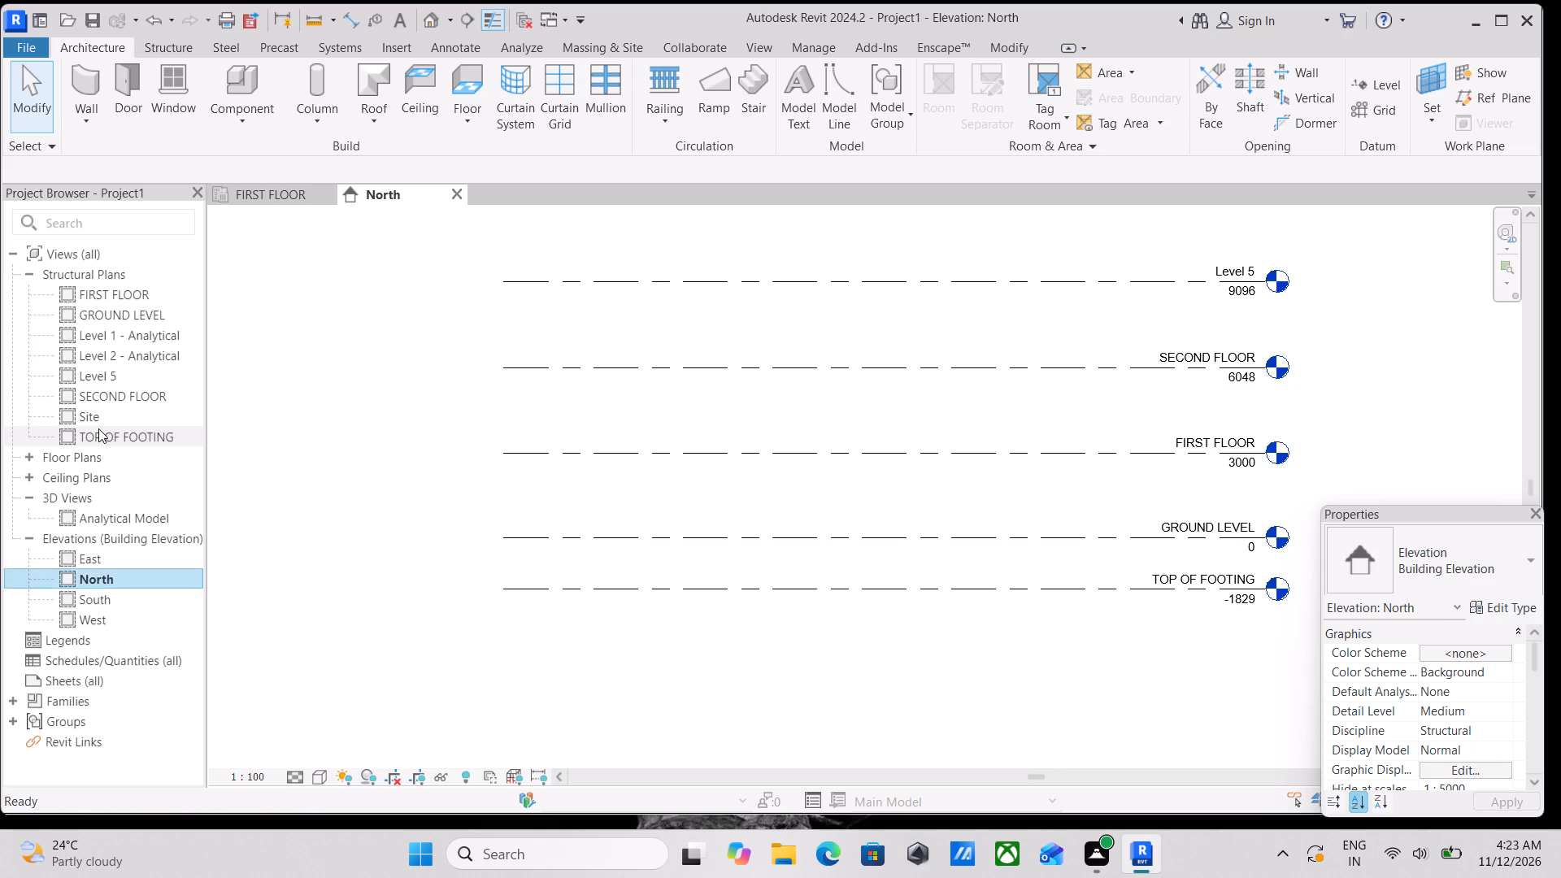
{"action": "scroll", "coordinate": [673, 497], "scroll_direction": "down", "scroll_amount": 2}
{"action": "middle_click_drag", "start_coordinate": [673, 497], "coordinate": [541, 523]}
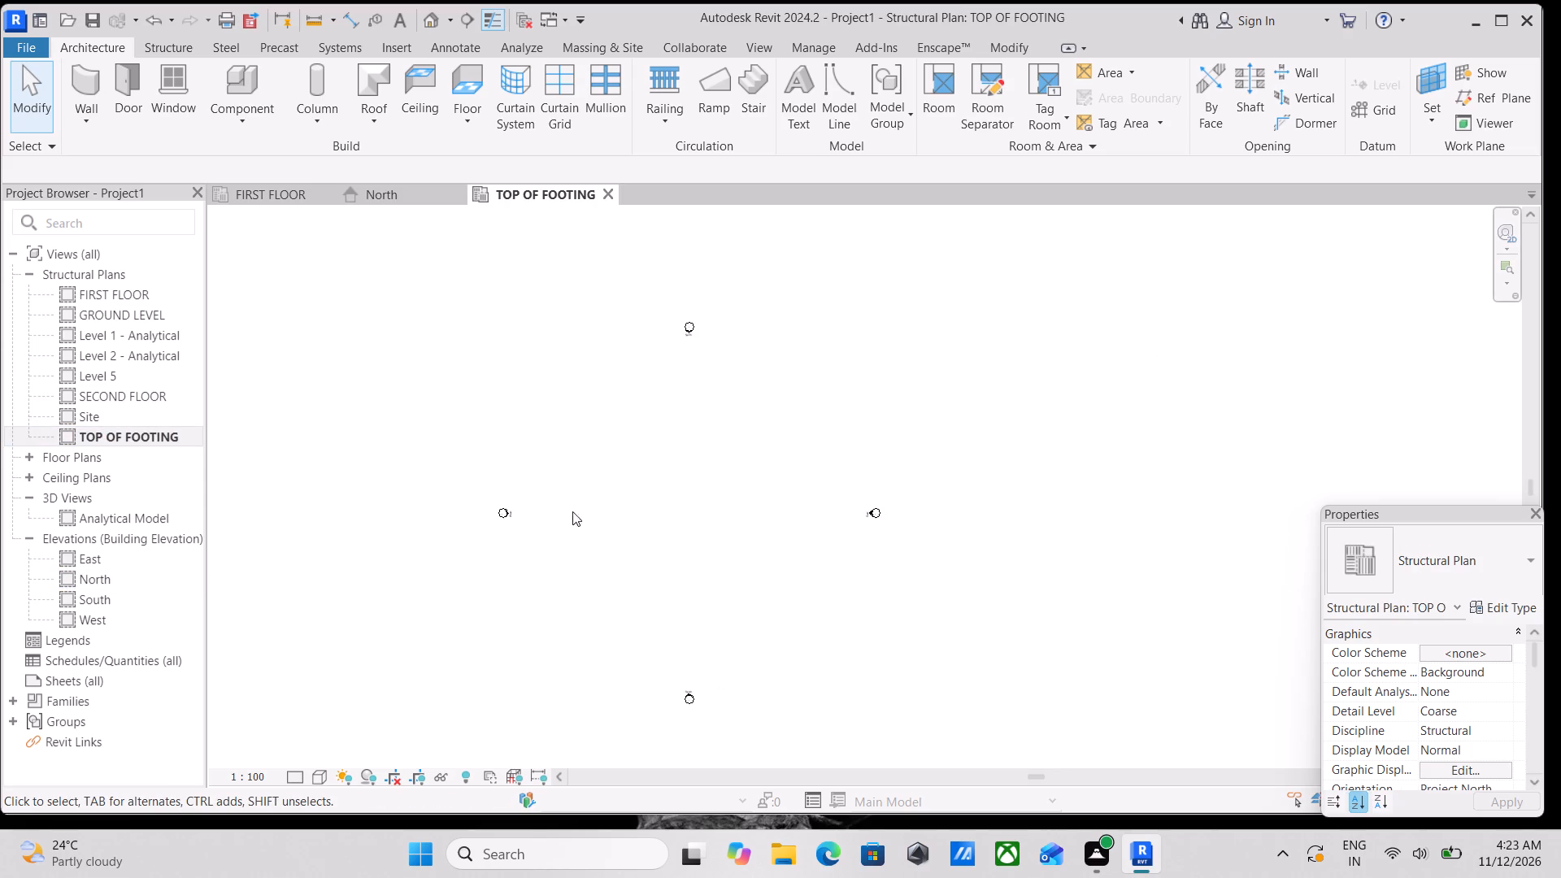
{"action": "scroll", "coordinate": [623, 498], "scroll_direction": "up", "scroll_amount": 3}
{"action": "scroll", "coordinate": [623, 496], "scroll_direction": "down", "scroll_amount": 1}
{"action": "scroll", "coordinate": [623, 496], "scroll_direction": "up", "scroll_amount": 3}
{"action": "middle_click_drag", "start_coordinate": [692, 474], "coordinate": [671, 522]}
Import the JPG image download (4) from the Downloads folder and place it centred between the four elevation markers.
{"action": "left_click", "coordinate": [394, 47]}
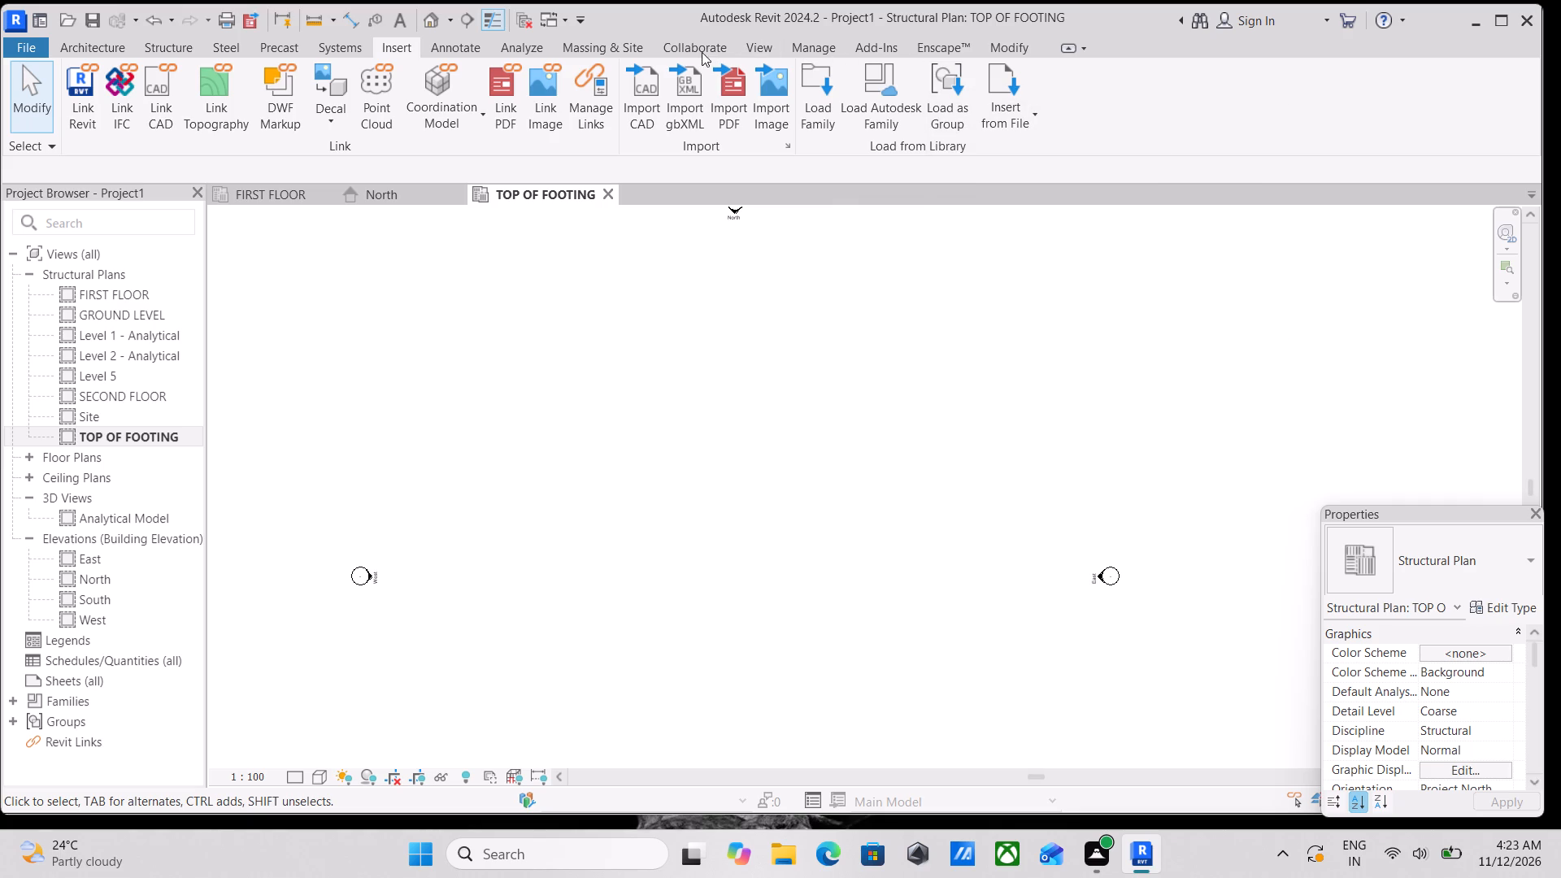
{"action": "left_click", "coordinate": [781, 95]}
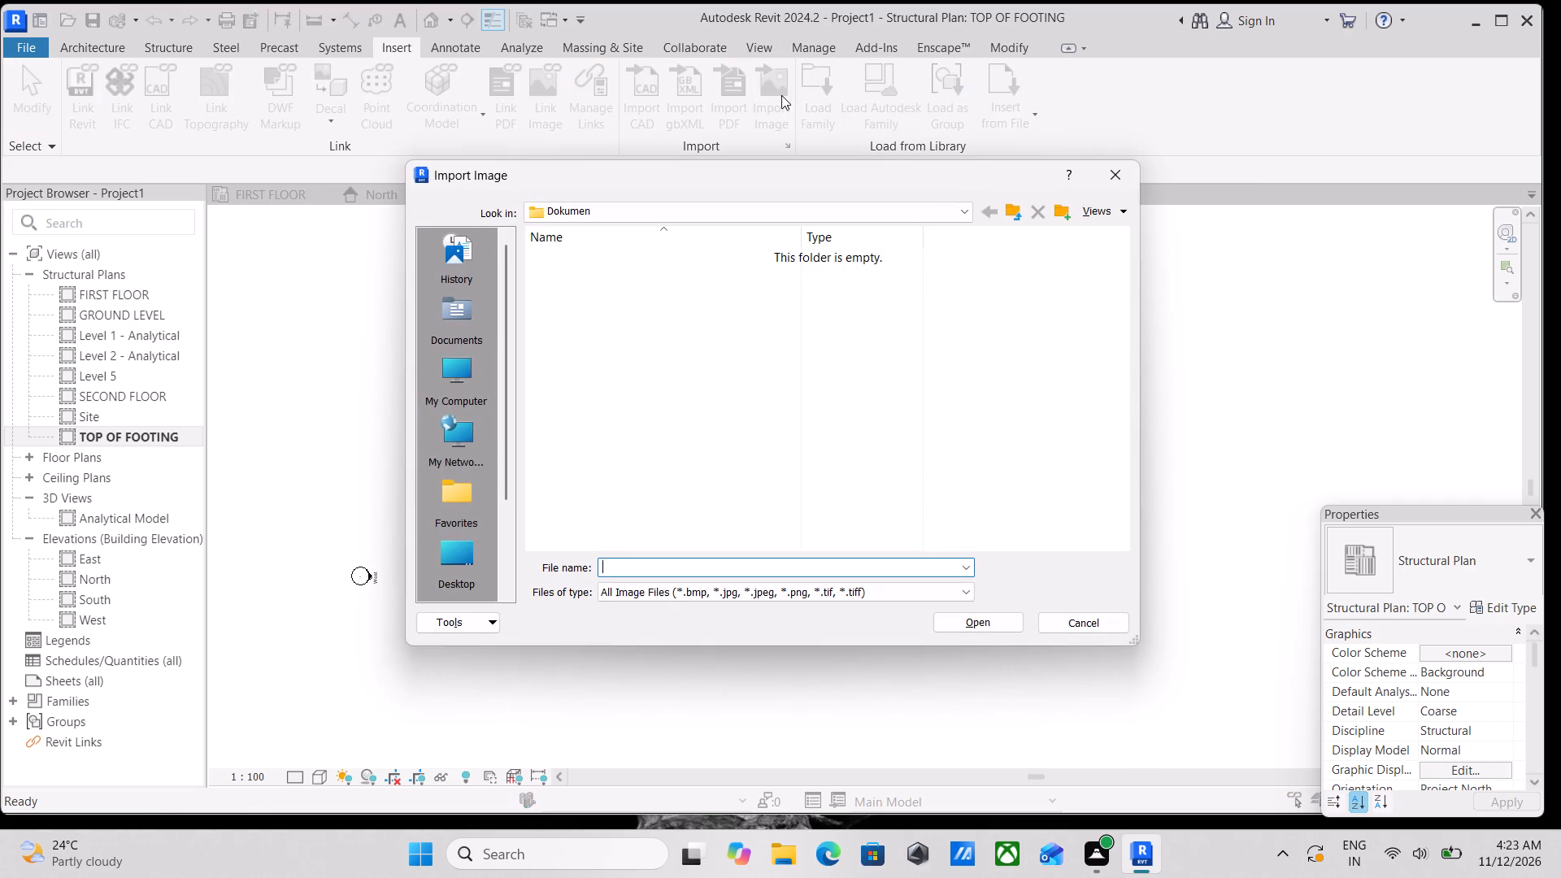
{"action": "left_click", "coordinate": [460, 316]}
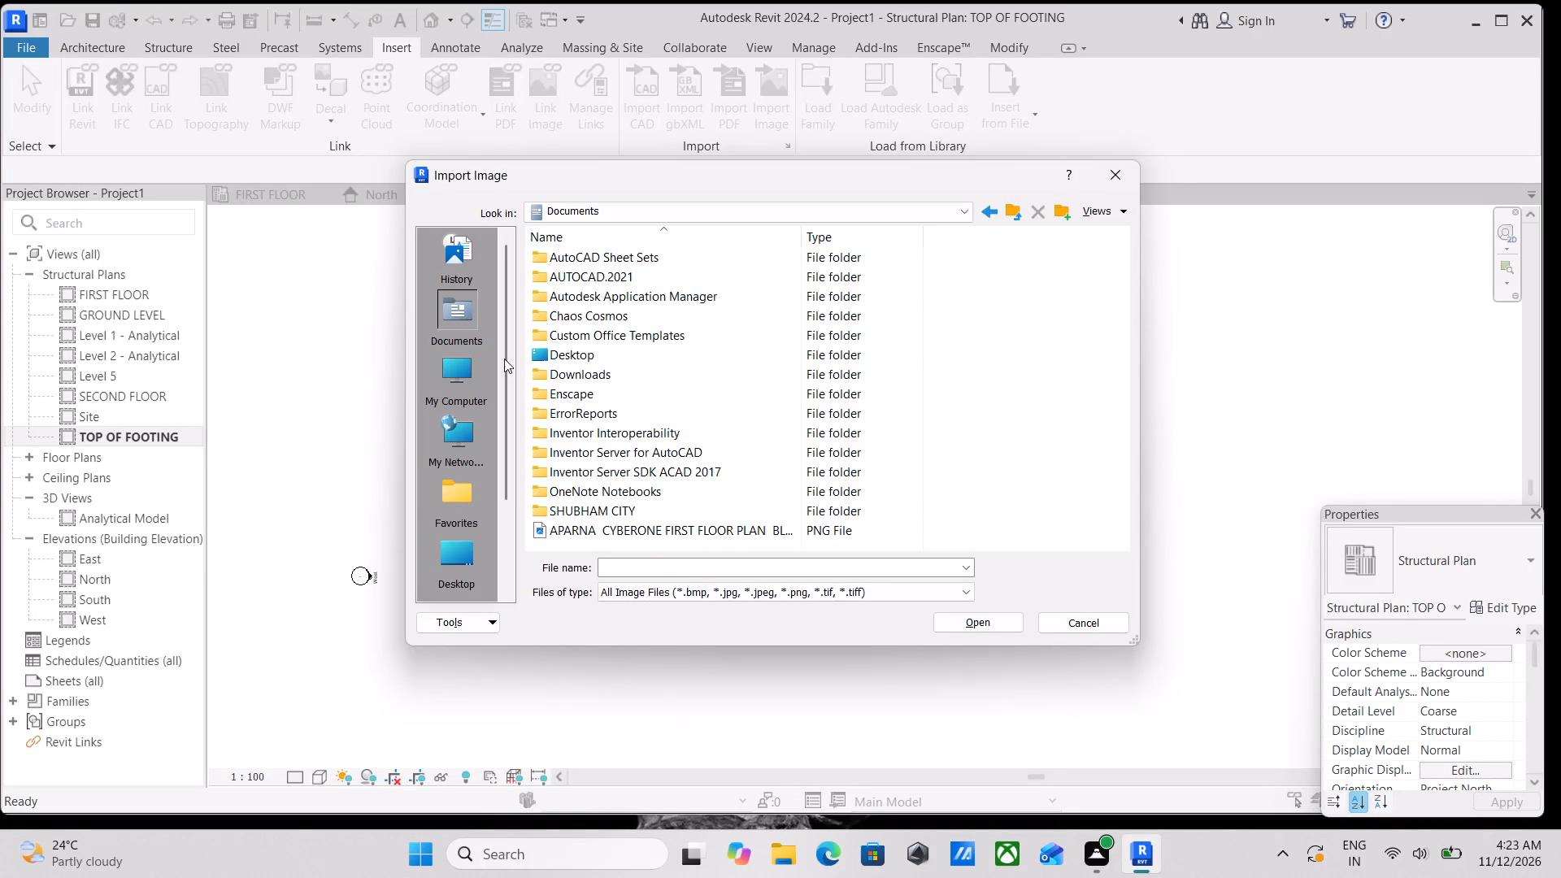
{"action": "scroll", "coordinate": [437, 318], "scroll_direction": "up", "scroll_amount": 2}
{"action": "left_click", "coordinate": [463, 274]}
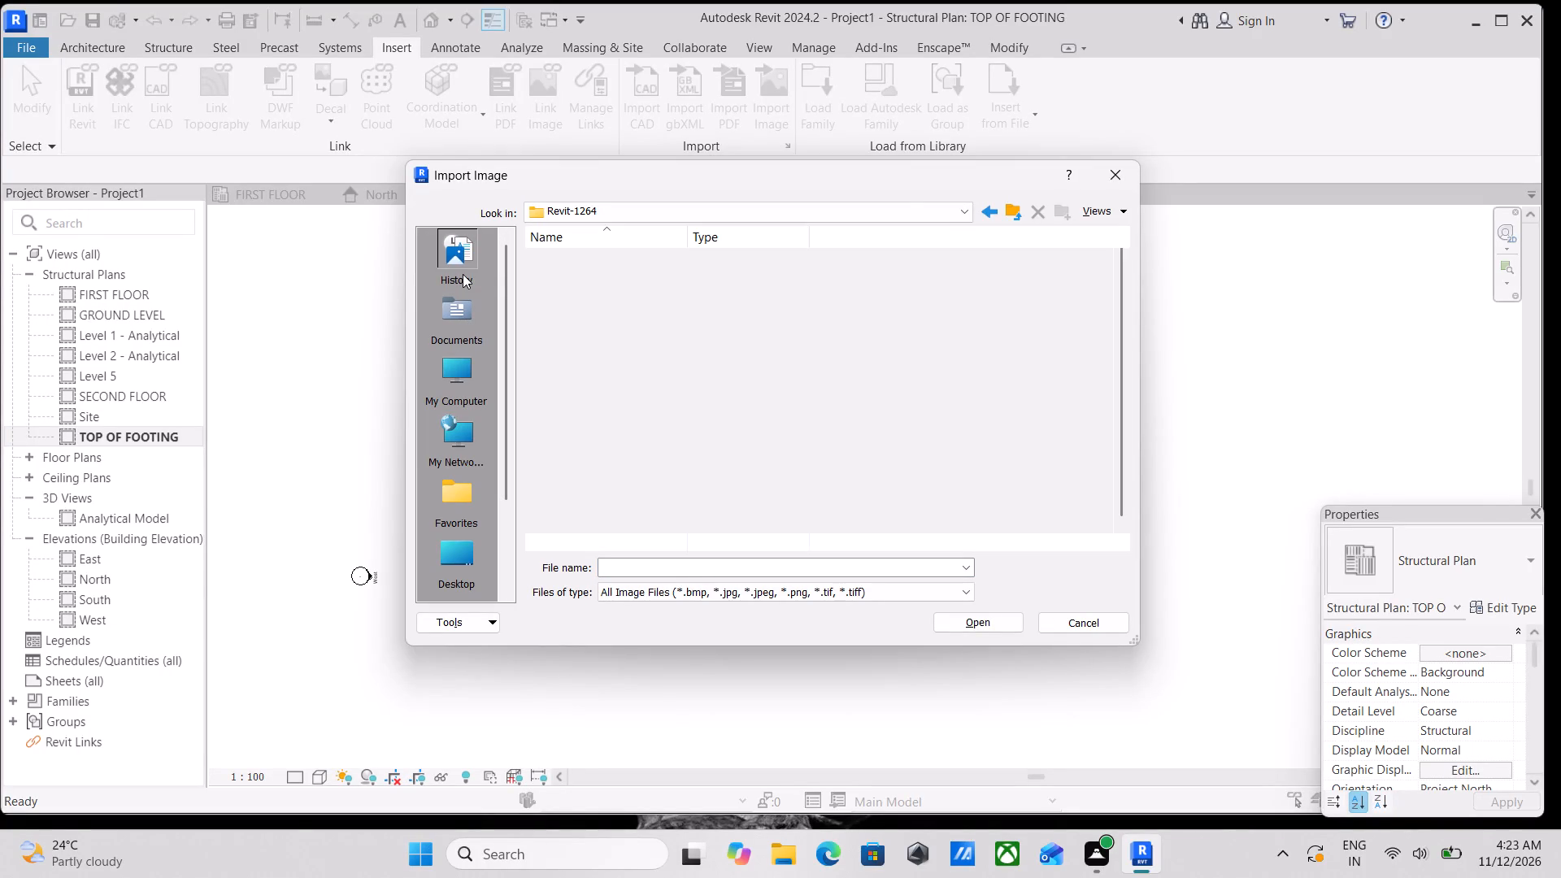
{"action": "double_click", "coordinate": [472, 318]}
{"action": "scroll", "coordinate": [542, 365], "scroll_direction": "down", "scroll_amount": 1}
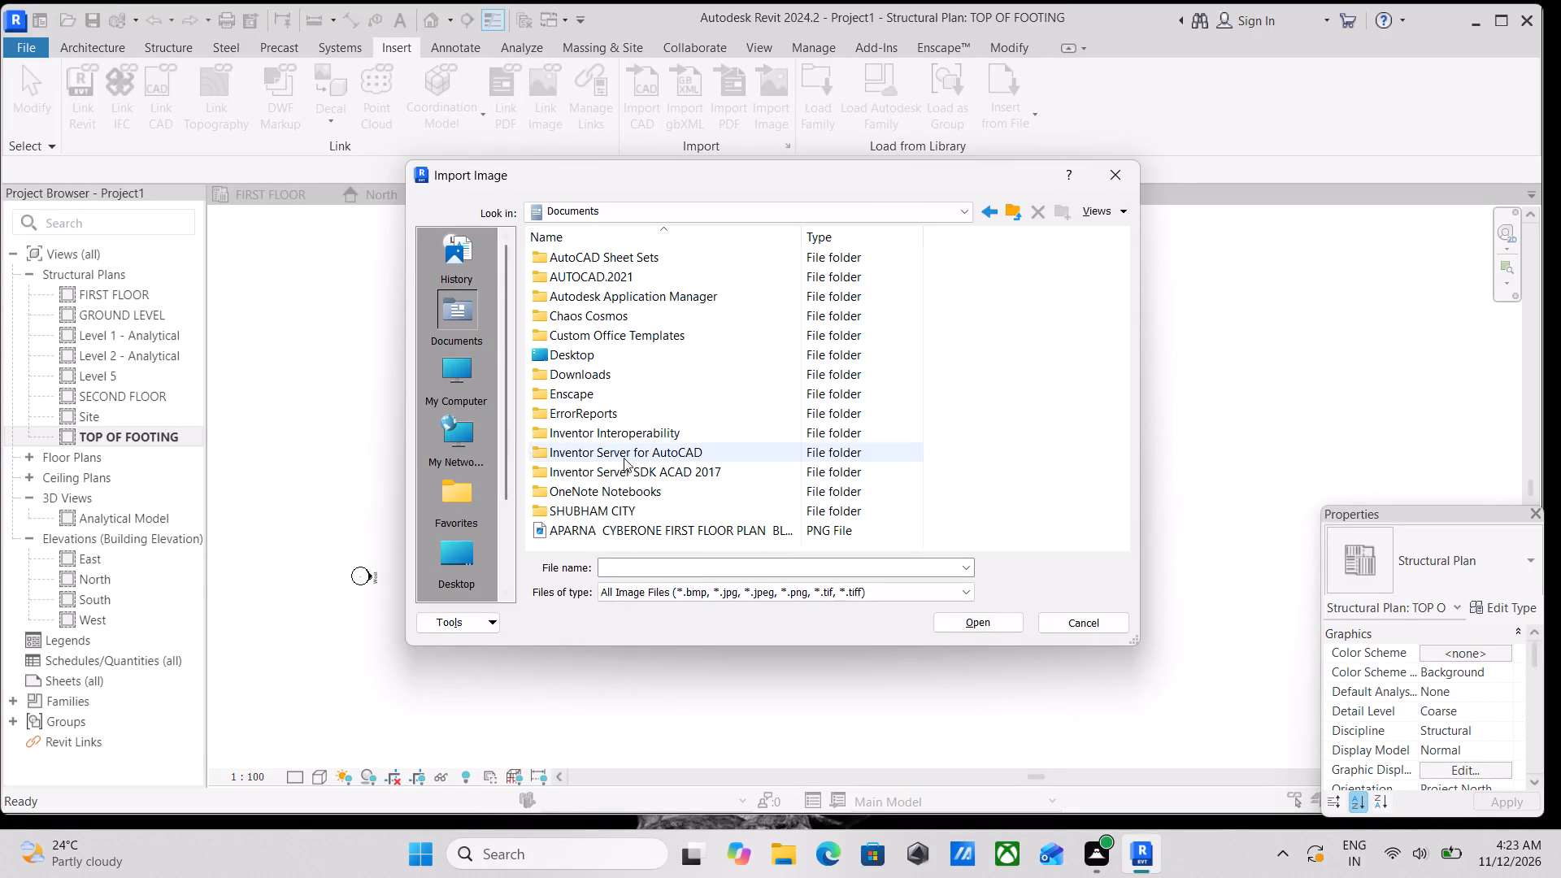
{"action": "double_click", "coordinate": [472, 372]}
{"action": "scroll", "coordinate": [479, 367], "scroll_direction": "down", "scroll_amount": 2}
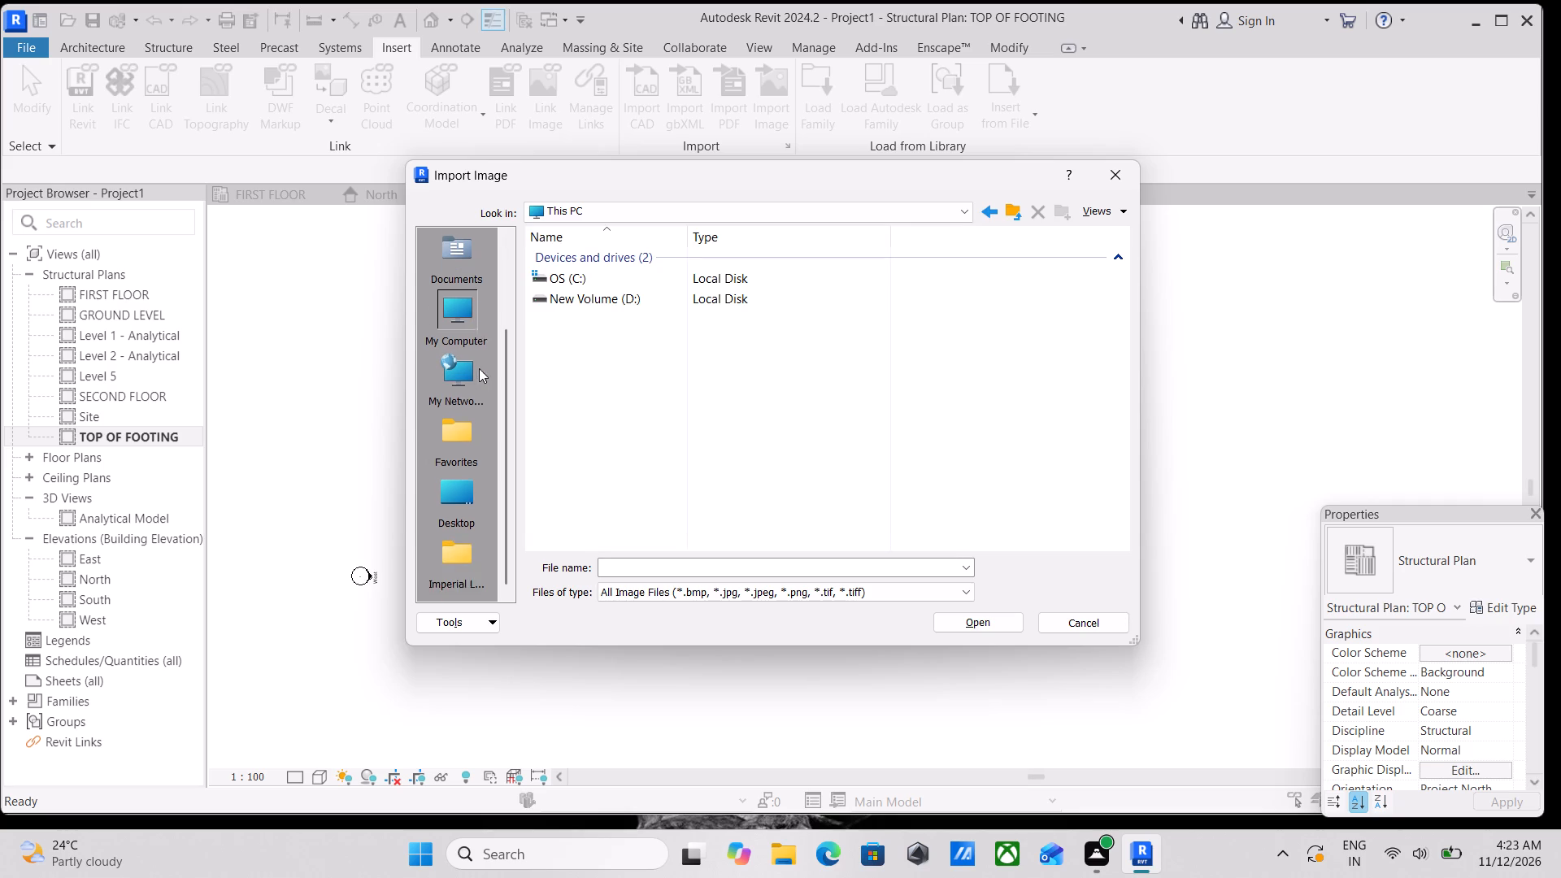
{"action": "scroll", "coordinate": [479, 368], "scroll_direction": "down", "scroll_amount": 1}
{"action": "left_click", "coordinate": [460, 279]}
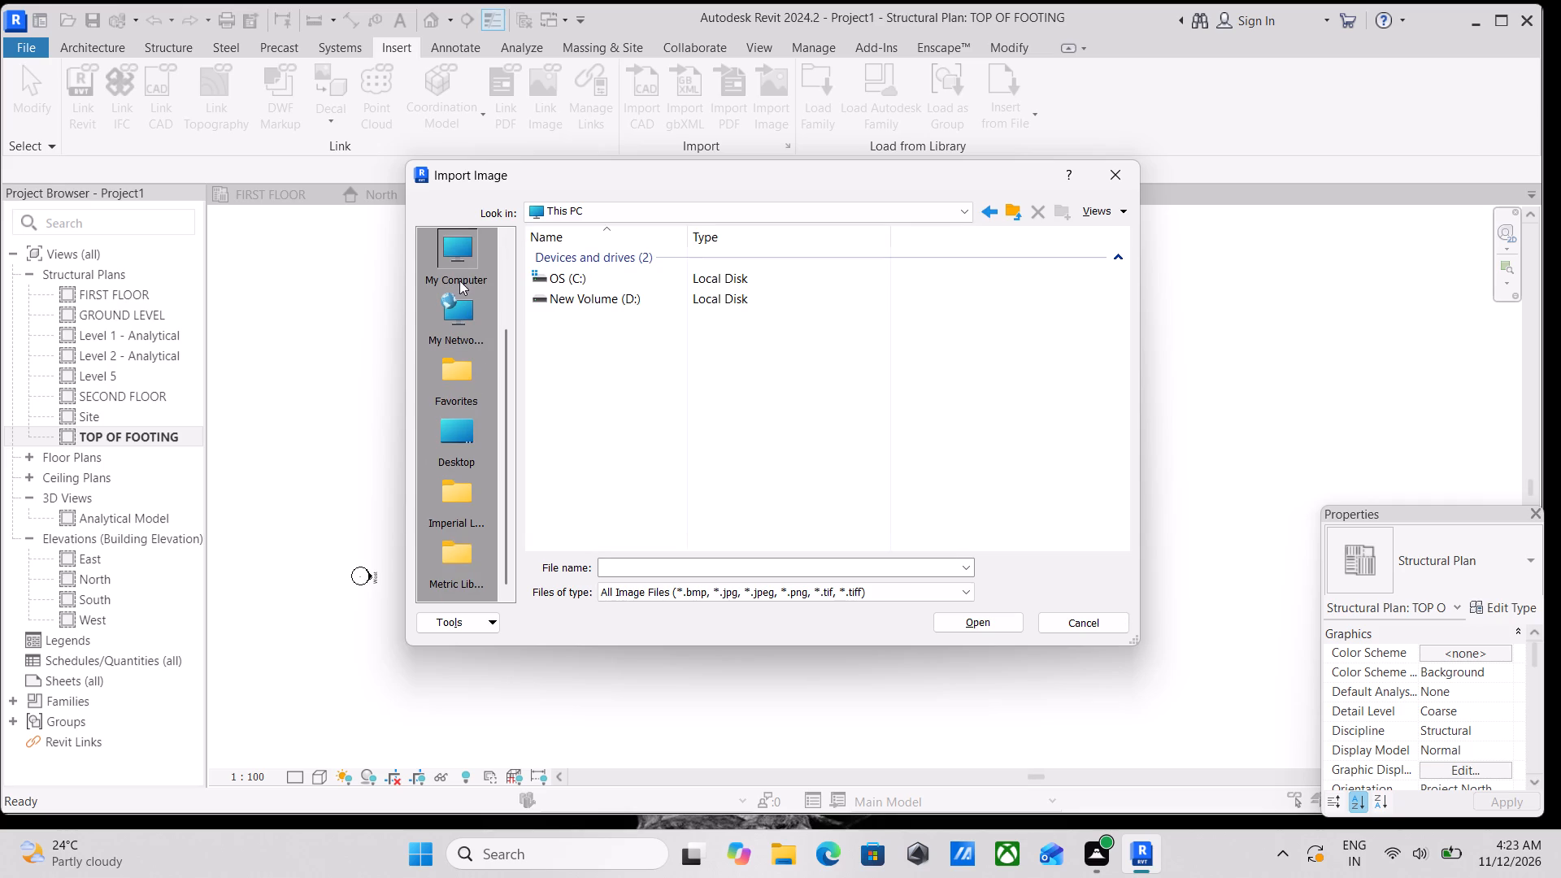
{"action": "double_click", "coordinate": [460, 428]}
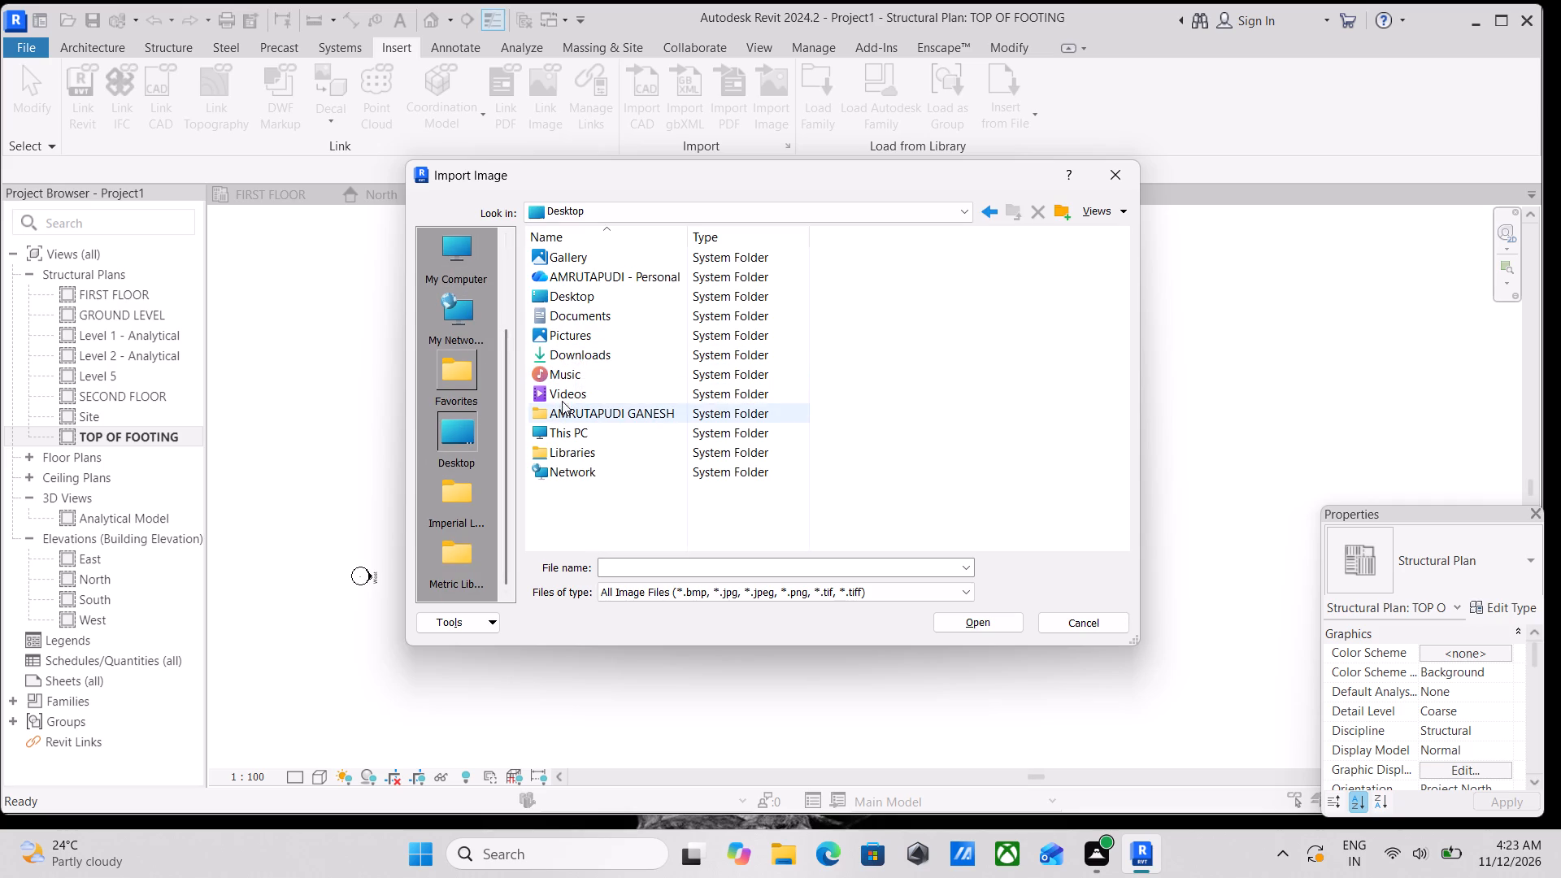
{"action": "double_click", "coordinate": [599, 359]}
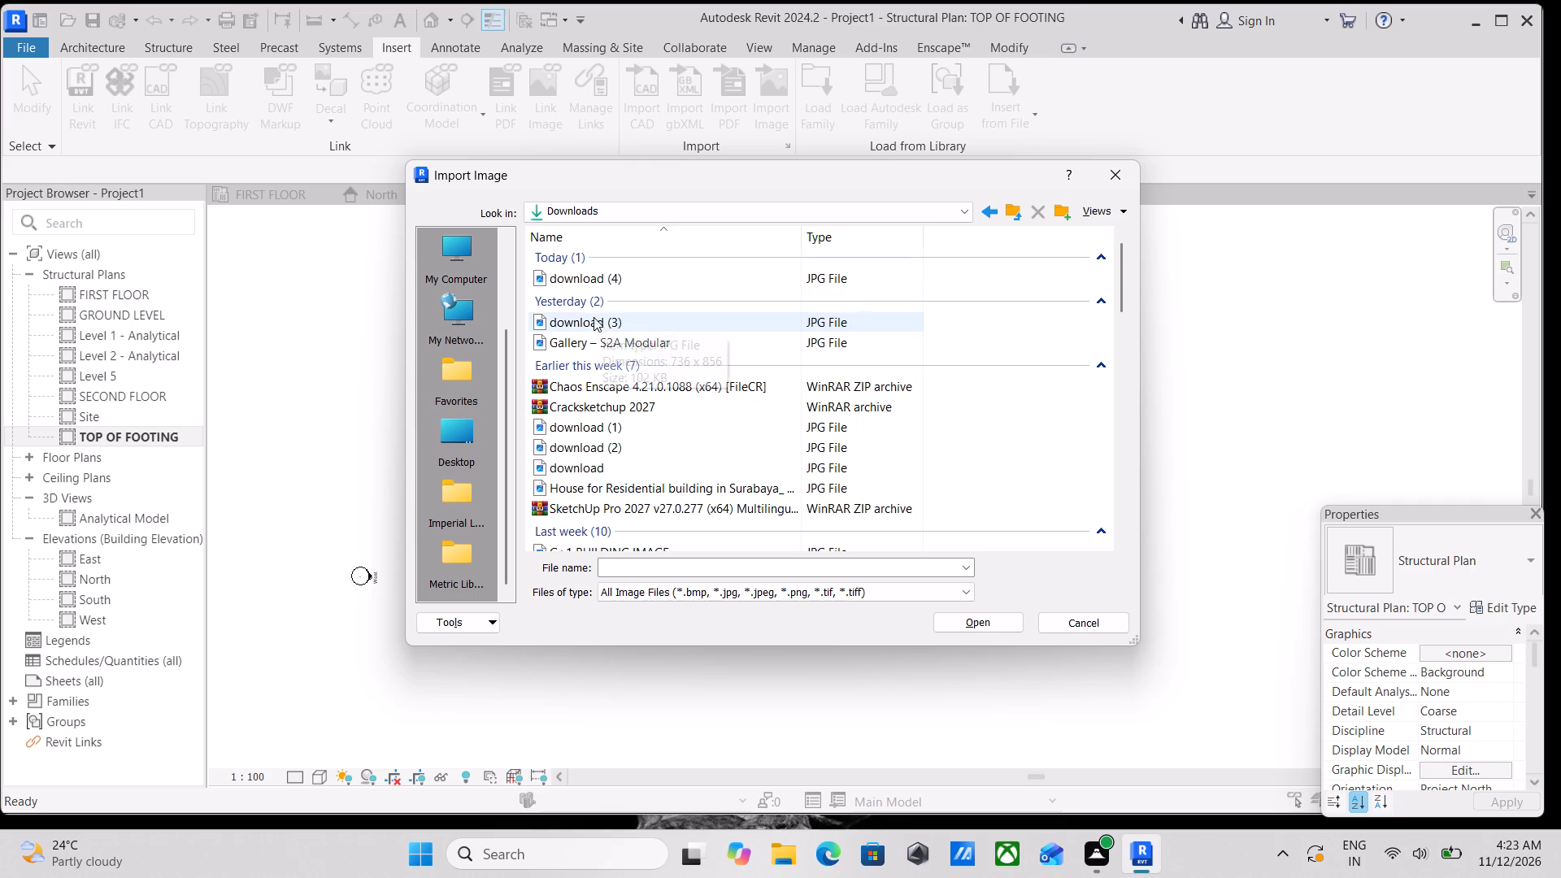
{"action": "double_click", "coordinate": [597, 280]}
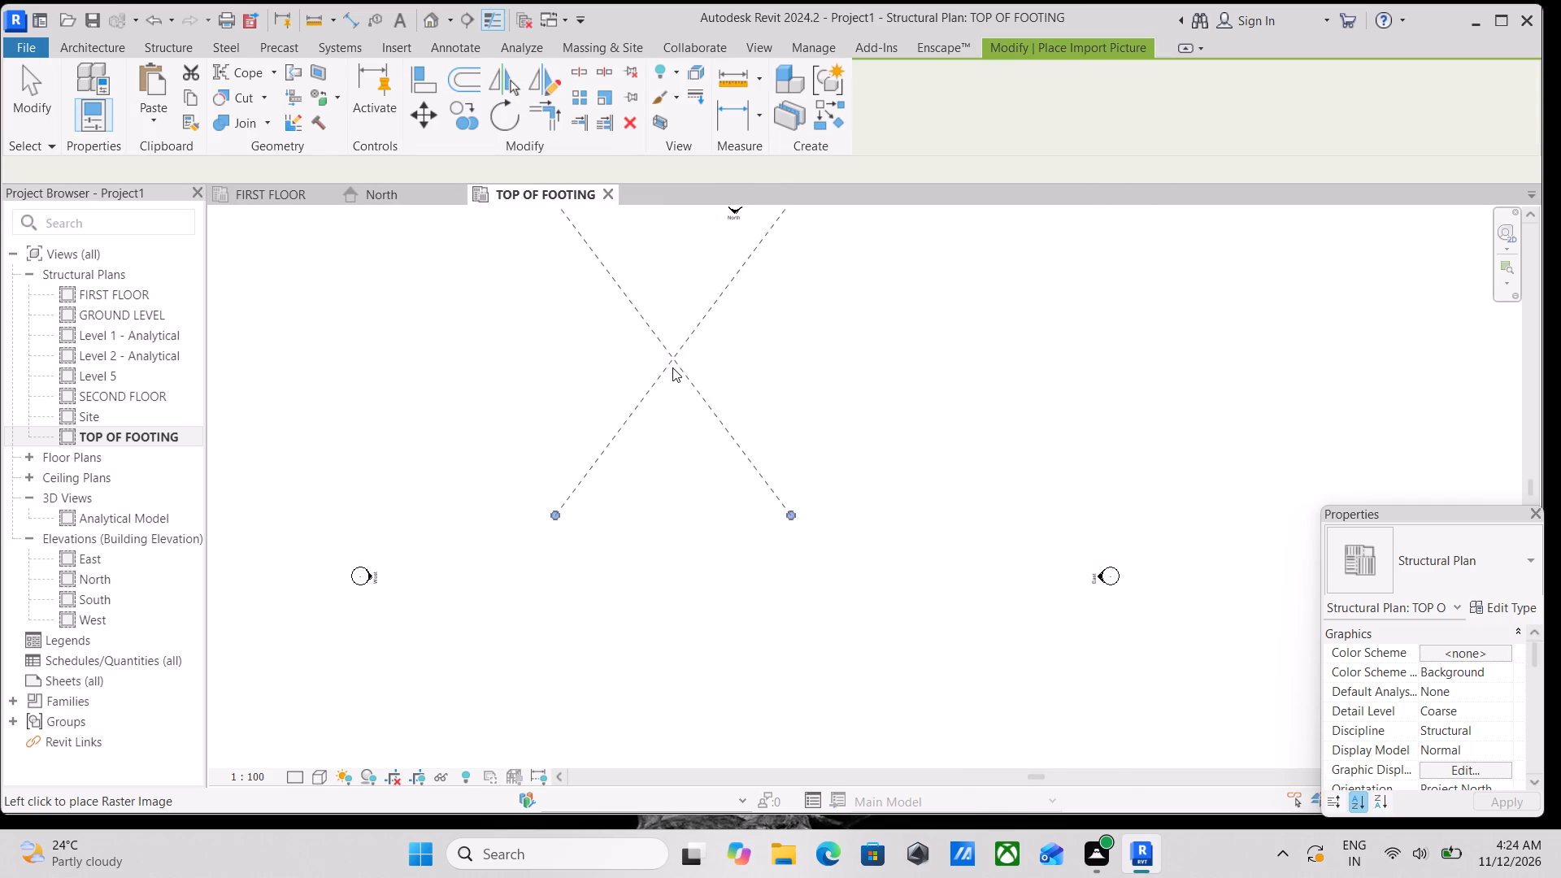
{"action": "scroll", "coordinate": [686, 437], "scroll_direction": "down", "scroll_amount": 4}
{"action": "middle_click_drag", "start_coordinate": [689, 441], "coordinate": [709, 336]}
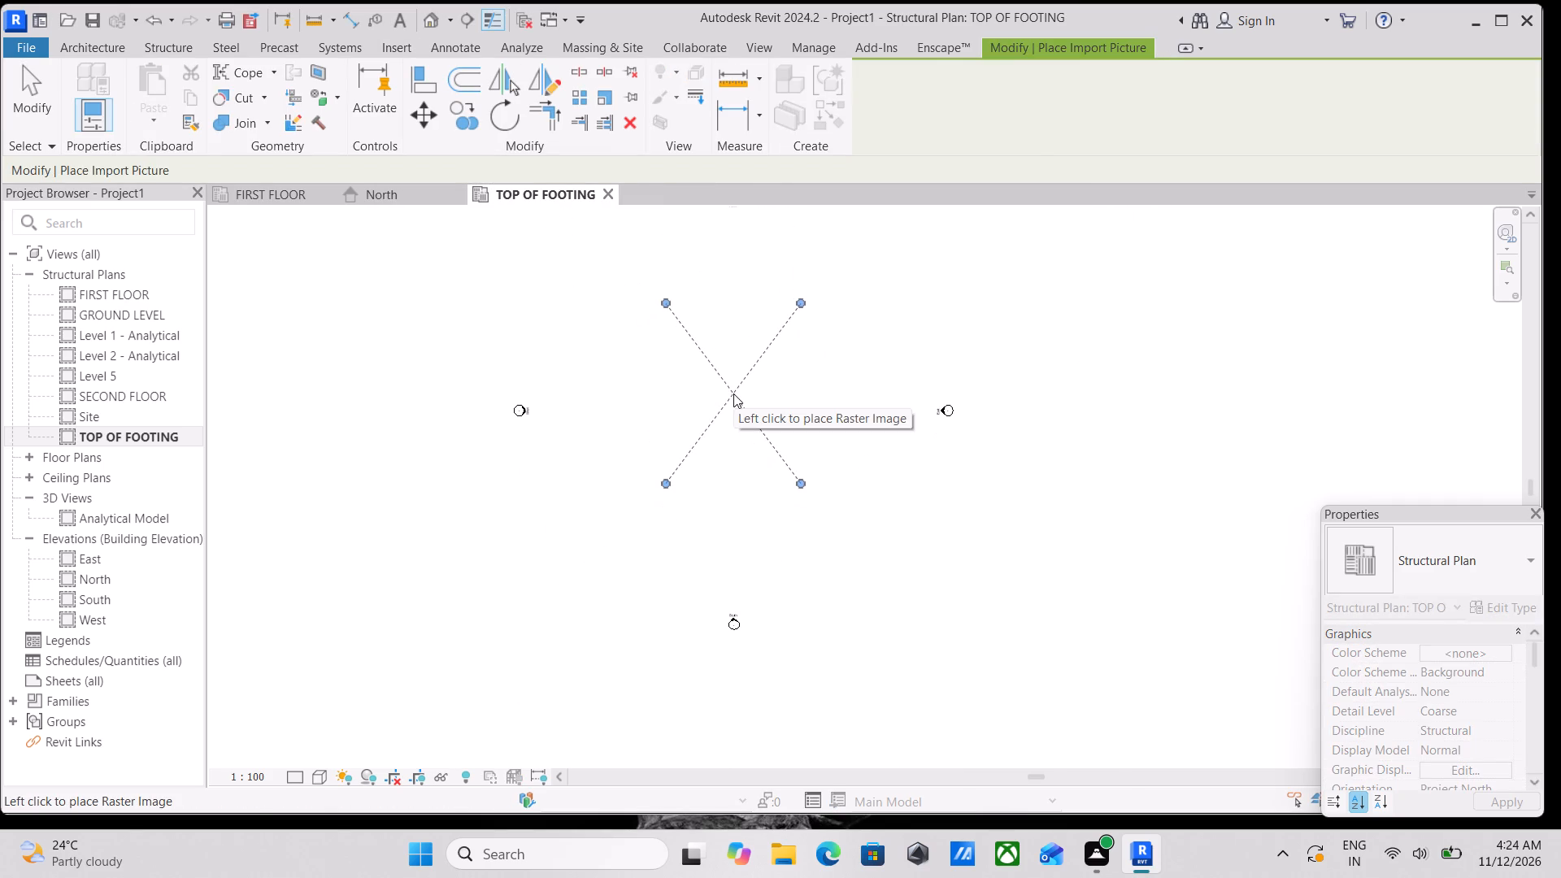
{"action": "left_click", "coordinate": [733, 393]}
Examine the imported floor plan image, including its lettered and numbered grid lines, column positions and spacing dimensions.
{"action": "scroll", "coordinate": [724, 377], "scroll_direction": "up", "scroll_amount": 11}
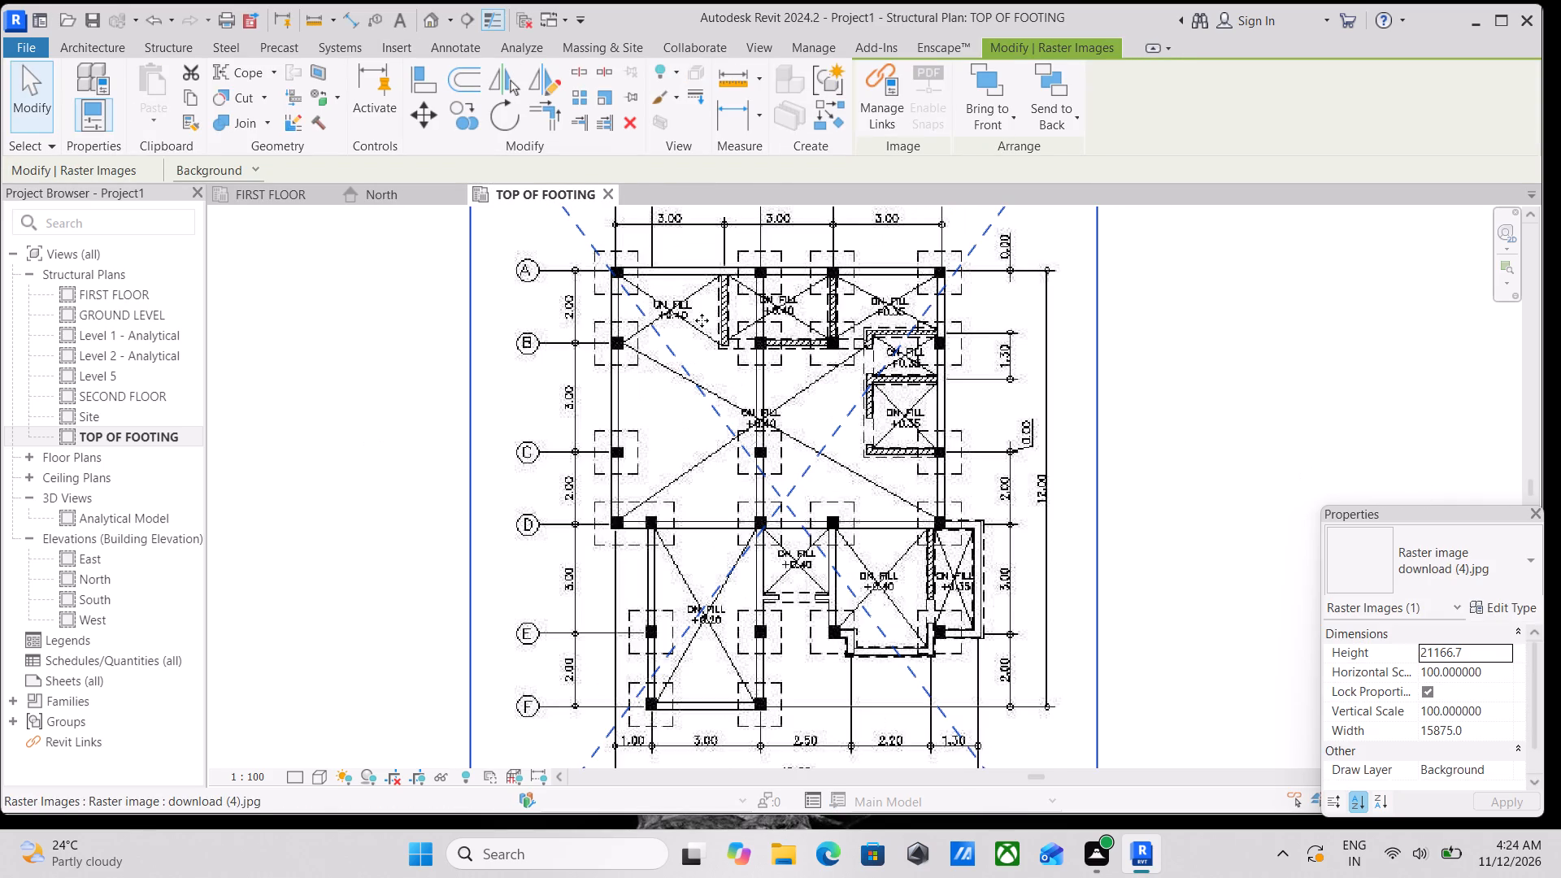
{"action": "scroll", "coordinate": [702, 320], "scroll_direction": "down", "scroll_amount": 1}
{"action": "middle_click_drag", "start_coordinate": [702, 320], "coordinate": [665, 406]}
{"action": "scroll", "coordinate": [671, 344], "scroll_direction": "down", "scroll_amount": 2}
{"action": "middle_click_drag", "start_coordinate": [660, 358], "coordinate": [627, 400]}
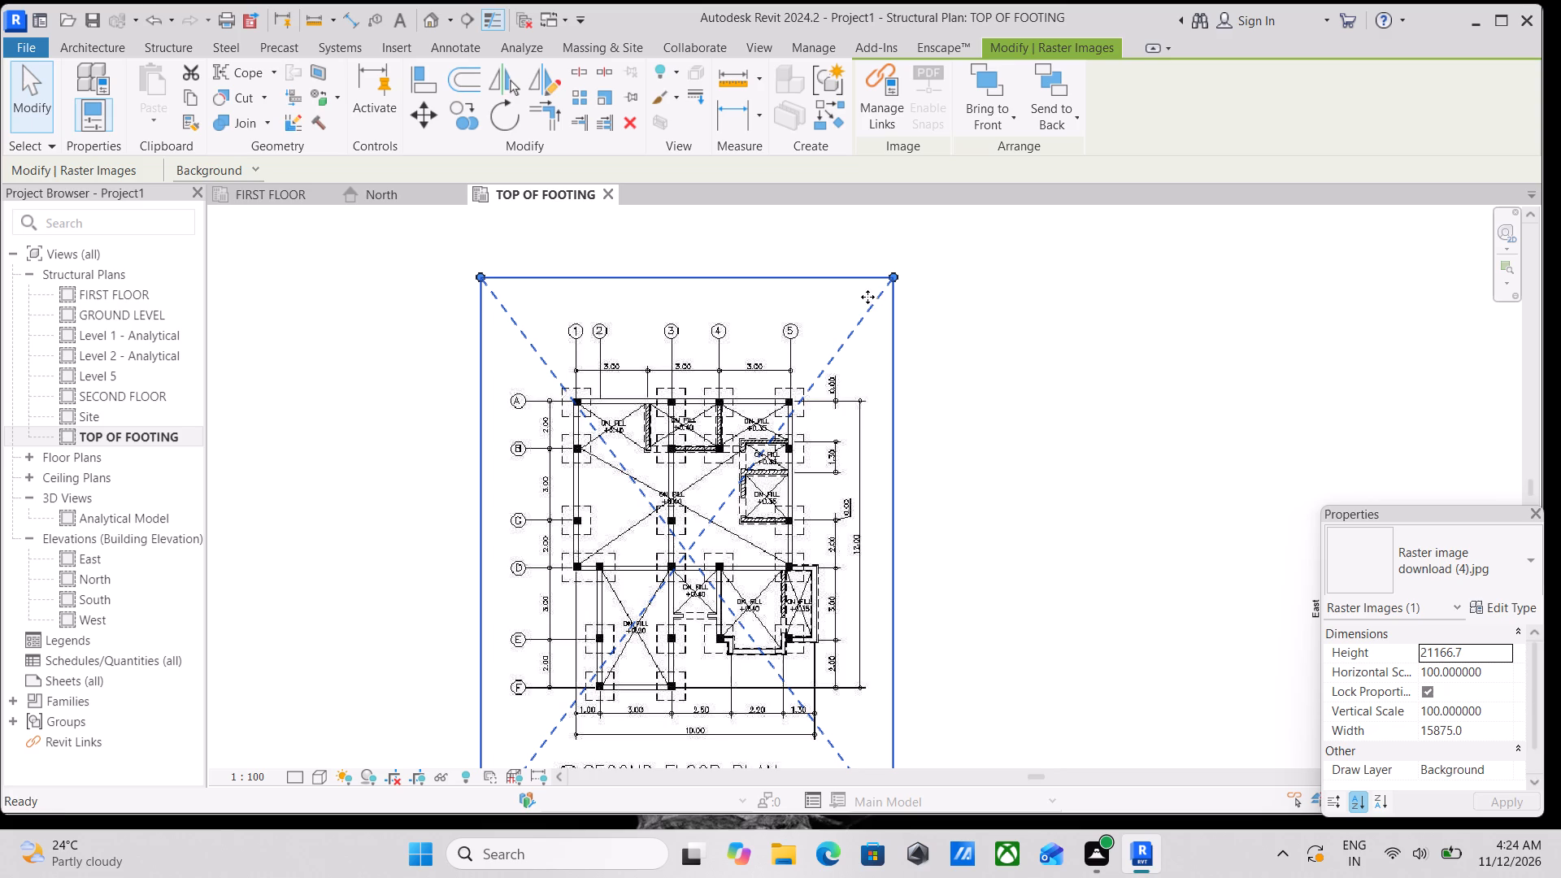
{"action": "scroll", "coordinate": [894, 293], "scroll_direction": "down", "scroll_amount": 2}
{"action": "scroll", "coordinate": [755, 346], "scroll_direction": "up", "scroll_amount": 6}
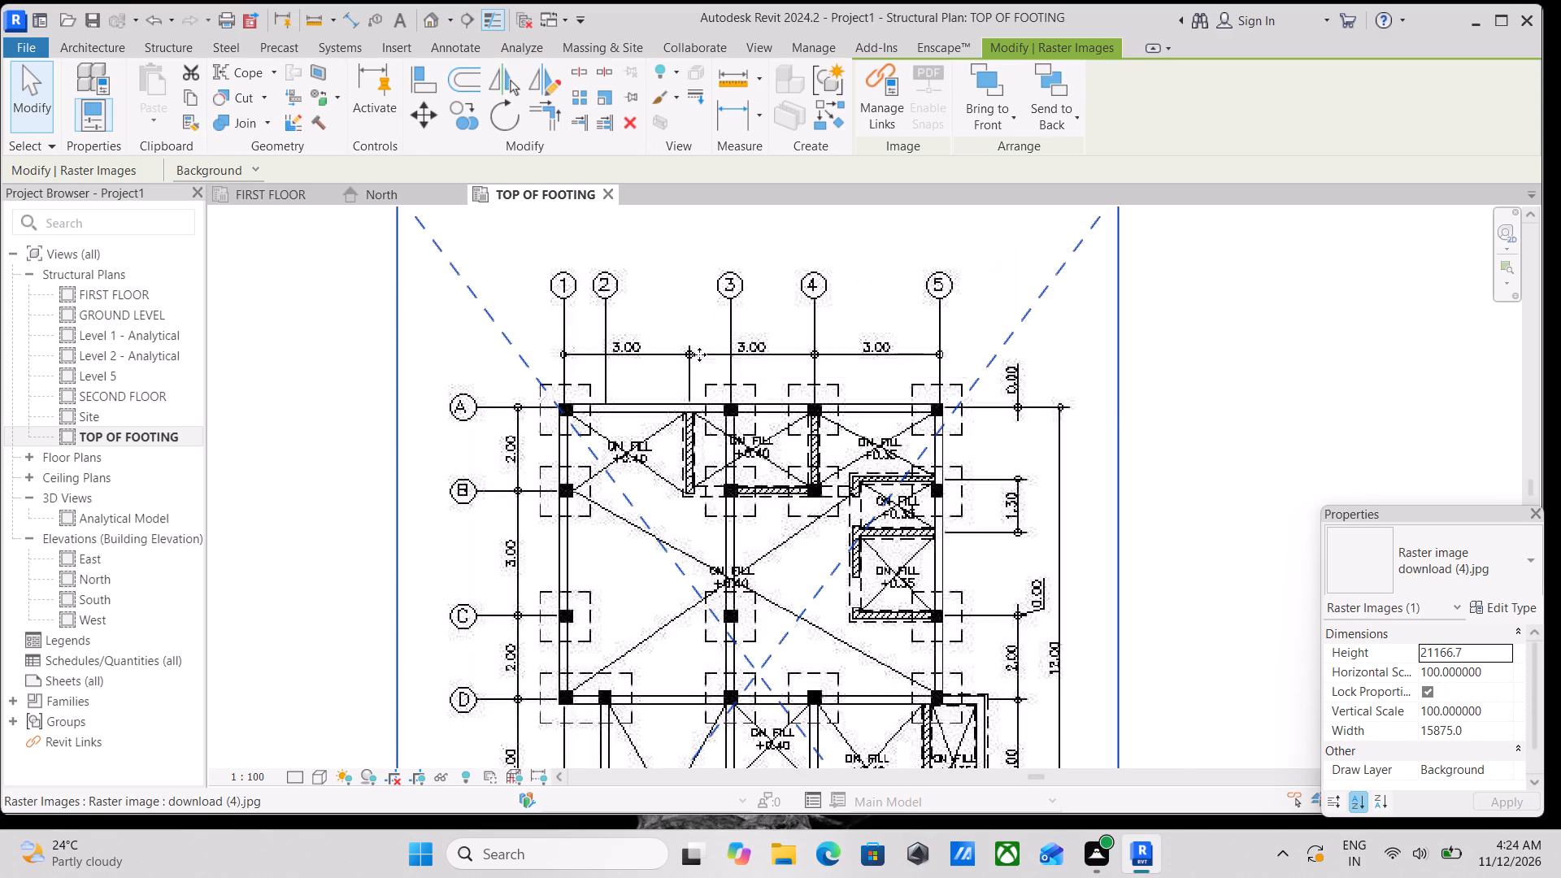
{"action": "scroll", "coordinate": [690, 373], "scroll_direction": "up", "scroll_amount": 2}
{"action": "middle_click_drag", "start_coordinate": [676, 400], "coordinate": [718, 373]}
{"action": "scroll", "coordinate": [719, 373], "scroll_direction": "up", "scroll_amount": 1}
{"action": "scroll", "coordinate": [721, 374], "scroll_direction": "down", "scroll_amount": 4}
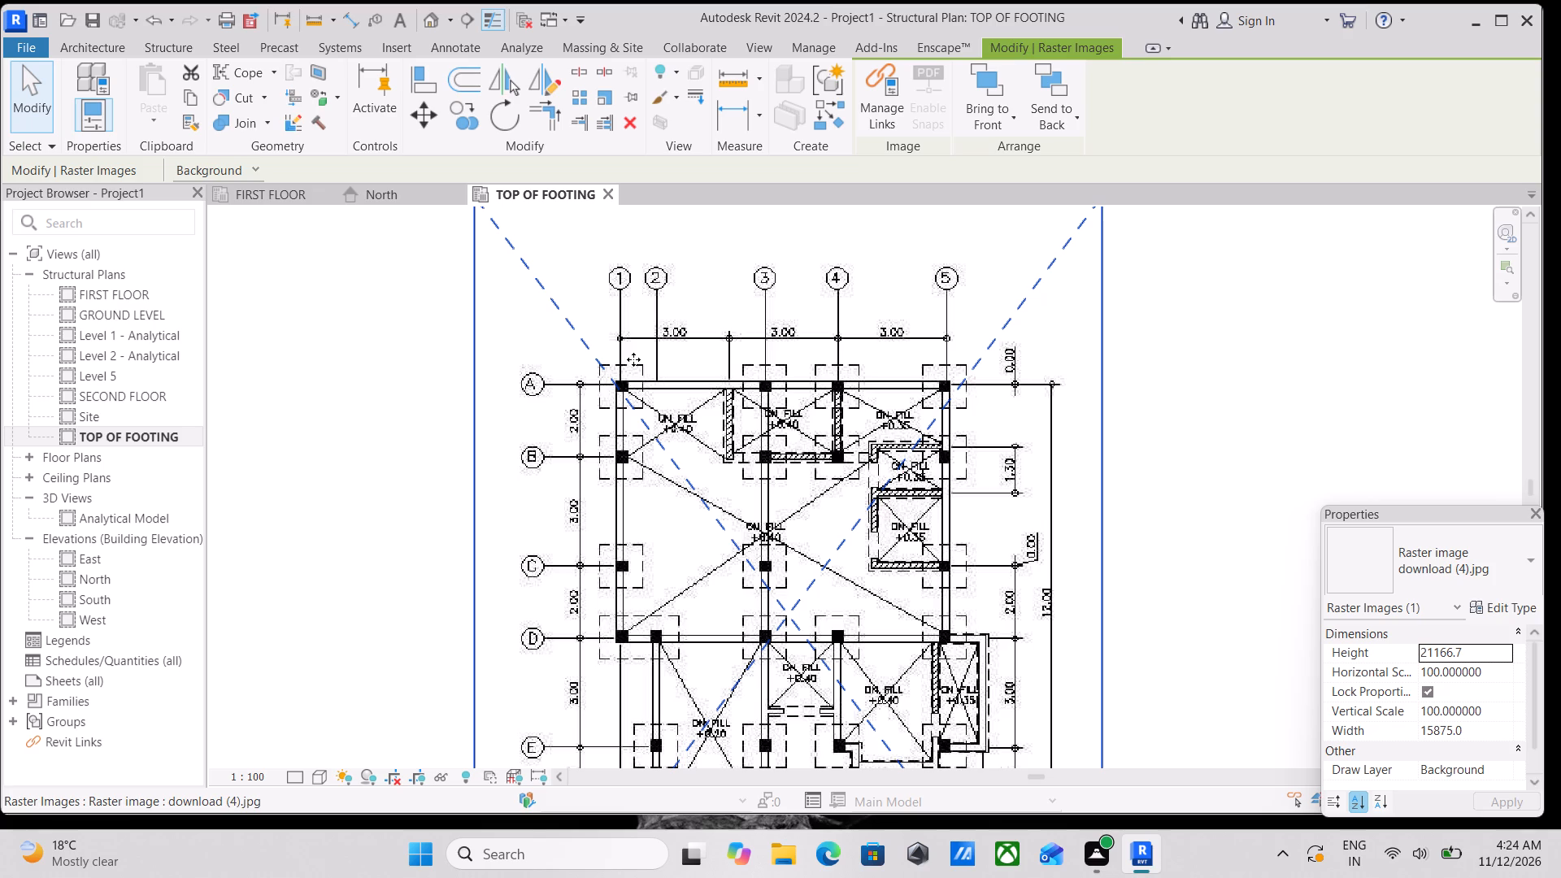
{"action": "scroll", "coordinate": [598, 373], "scroll_direction": "up", "scroll_amount": 2}
{"action": "scroll", "coordinate": [708, 321], "scroll_direction": "up", "scroll_amount": 1}
{"action": "scroll", "coordinate": [959, 486], "scroll_direction": "down", "scroll_amount": 2}
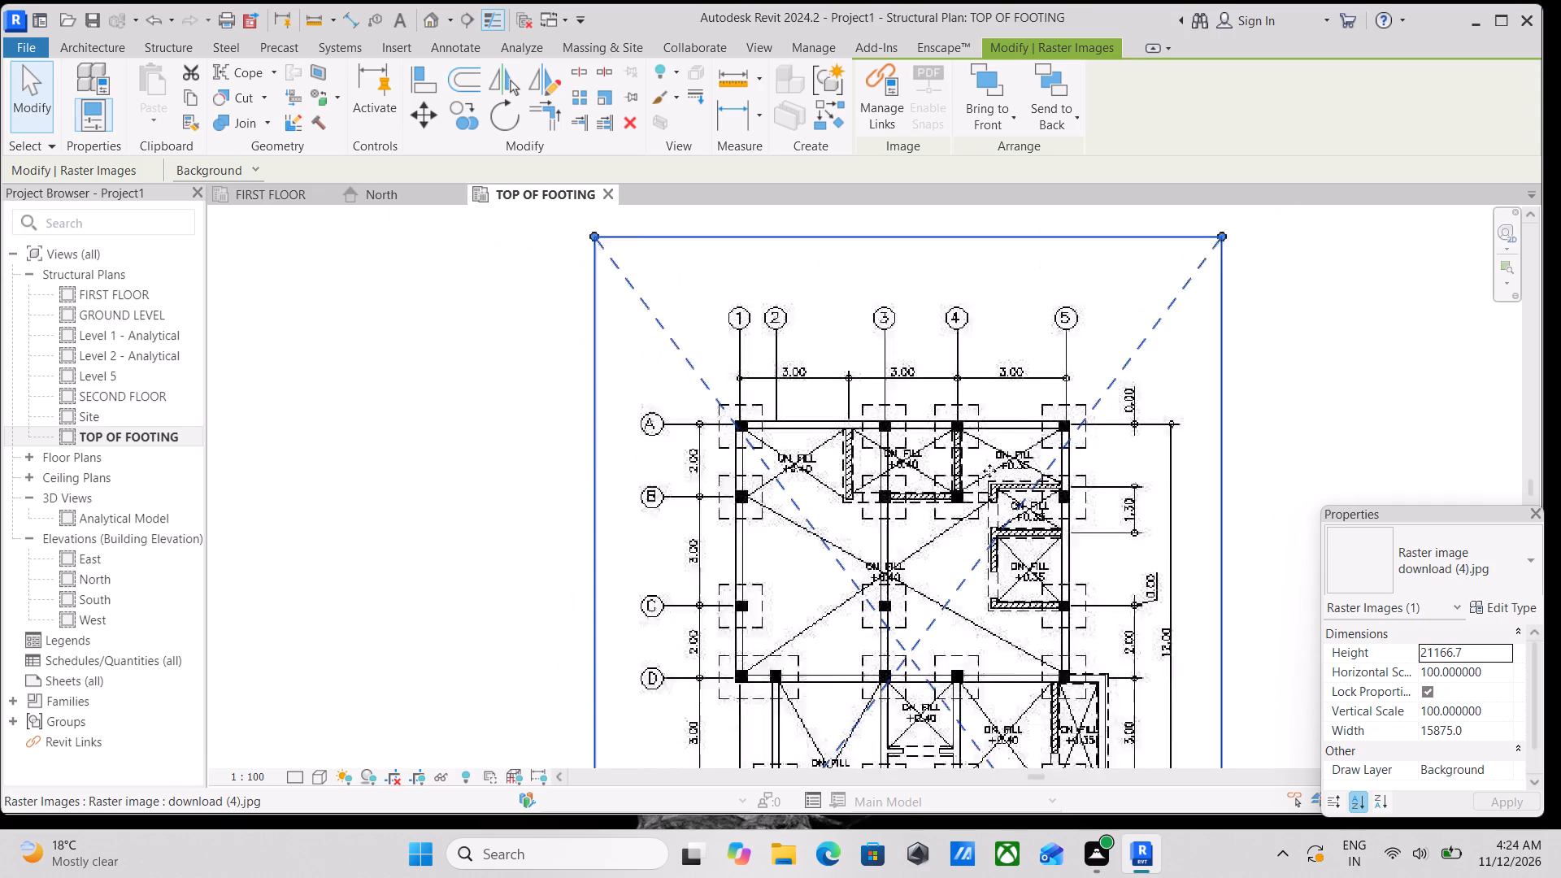
{"action": "scroll", "coordinate": [989, 471], "scroll_direction": "down", "scroll_amount": 3}
{"action": "middle_click_drag", "start_coordinate": [969, 447], "coordinate": [794, 477]}
{"action": "scroll", "coordinate": [794, 477], "scroll_direction": "up", "scroll_amount": 1}
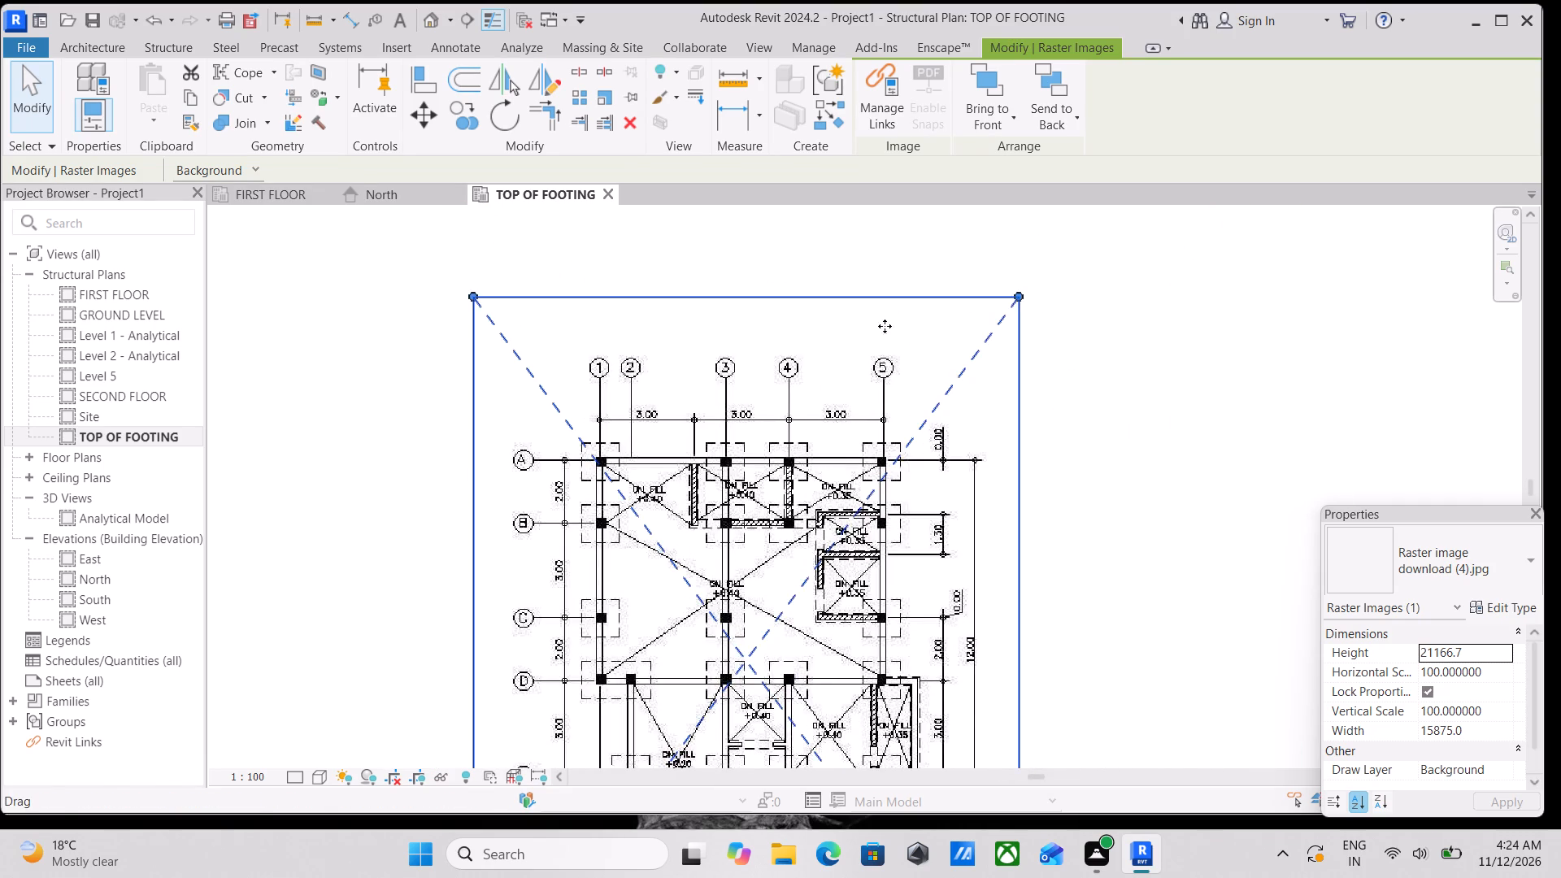
{"action": "scroll", "coordinate": [885, 337], "scroll_direction": "up", "scroll_amount": 2}
{"action": "middle_click_drag", "start_coordinate": [736, 448], "coordinate": [777, 410]}
Draw a vertical grid line tracing axis 1 of the plan image, from under its top bubble to just below the plan title.
{"action": "type", "text": "GR"}
{"action": "middle_click_drag", "start_coordinate": [654, 393], "coordinate": [710, 354]}
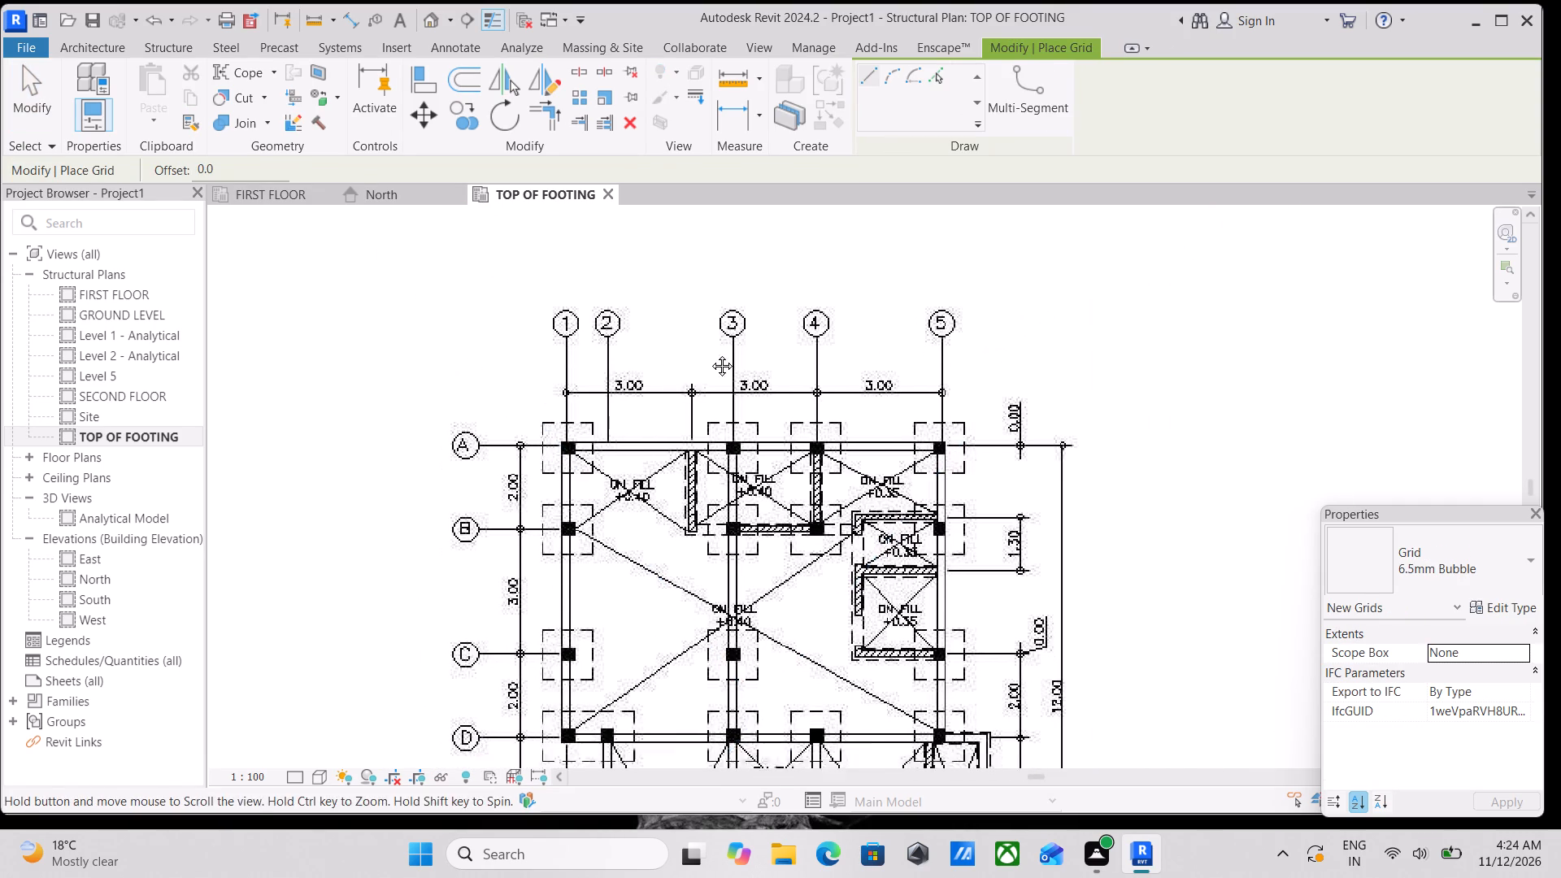
{"action": "middle_click_drag", "start_coordinate": [710, 354], "coordinate": [719, 347]}
{"action": "scroll", "coordinate": [617, 286], "scroll_direction": "up", "scroll_amount": 4}
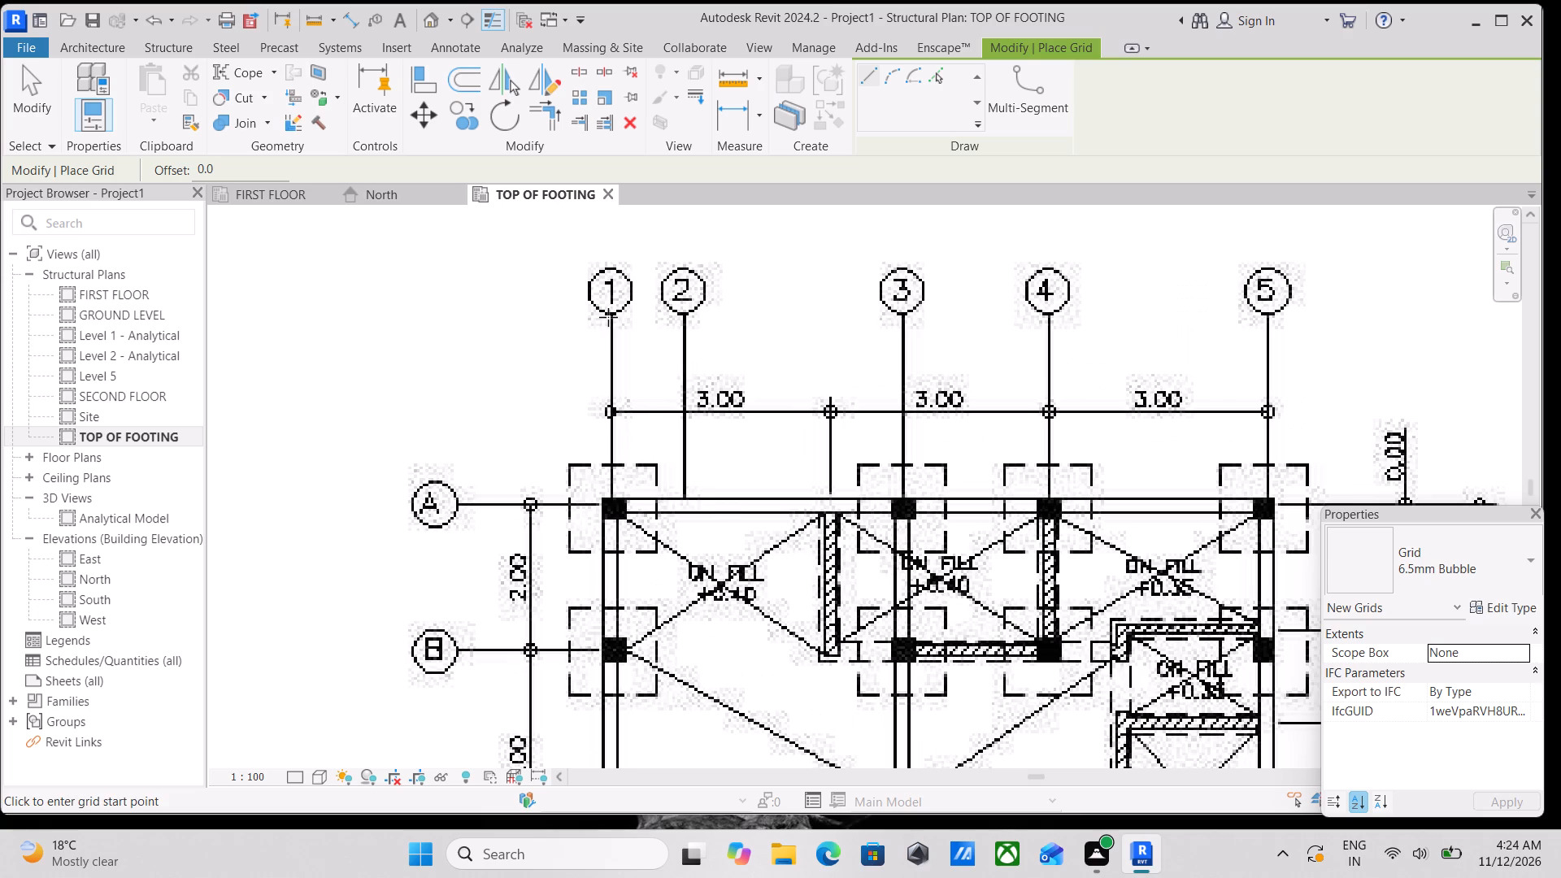
{"action": "left_click", "coordinate": [608, 317]}
{"action": "key", "text": "Escape"}
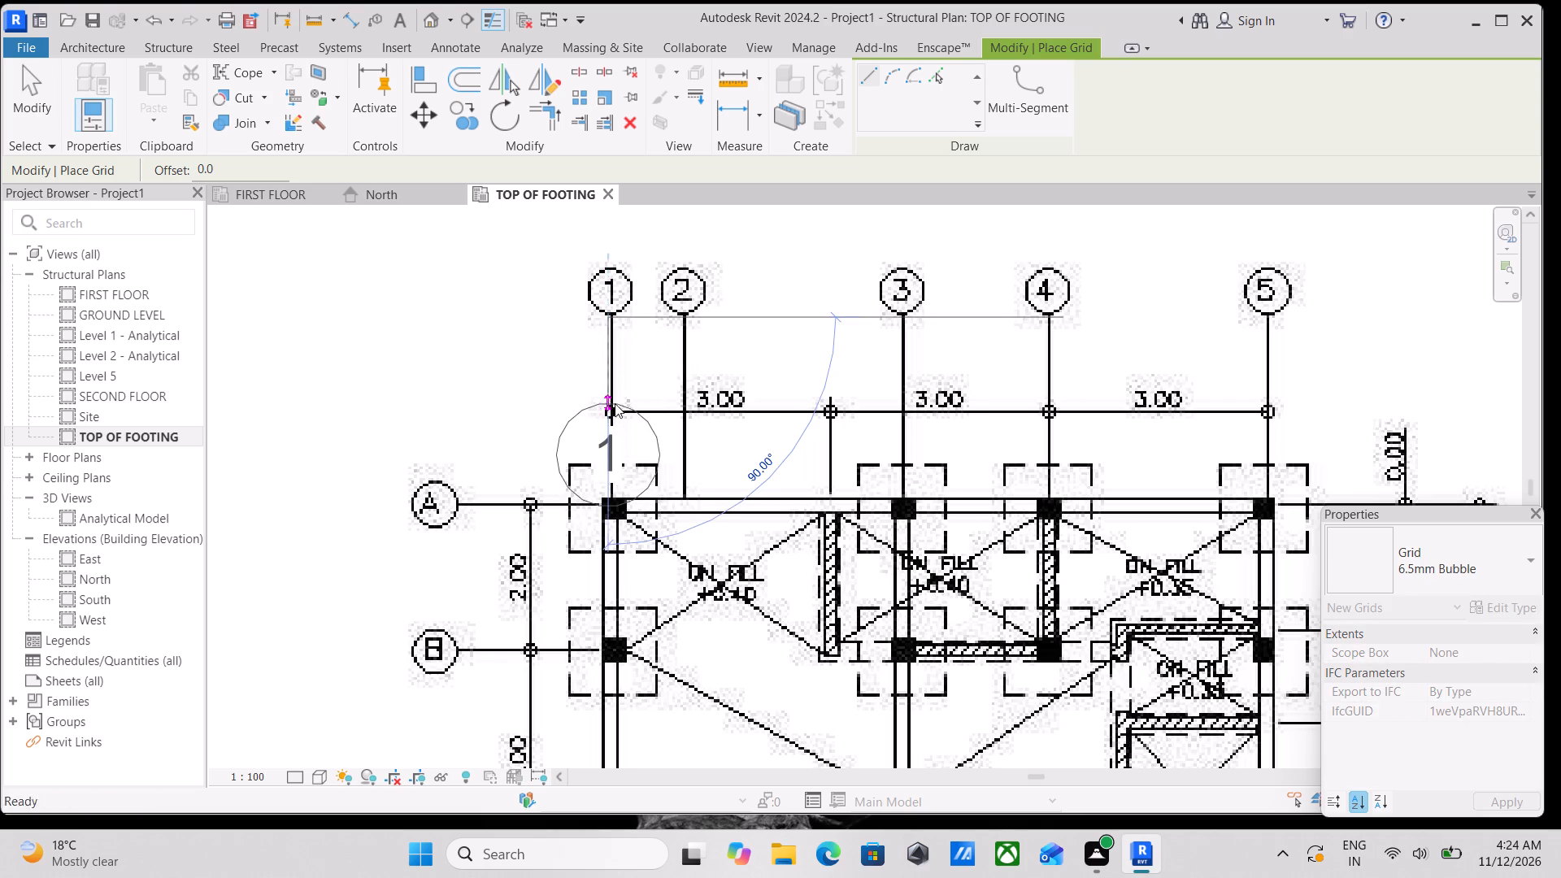
{"action": "scroll", "coordinate": [623, 382], "scroll_direction": "down", "scroll_amount": 1}
{"action": "middle_click_drag", "start_coordinate": [631, 381], "coordinate": [698, 287]}
{"action": "scroll", "coordinate": [718, 376], "scroll_direction": "down", "scroll_amount": 1}
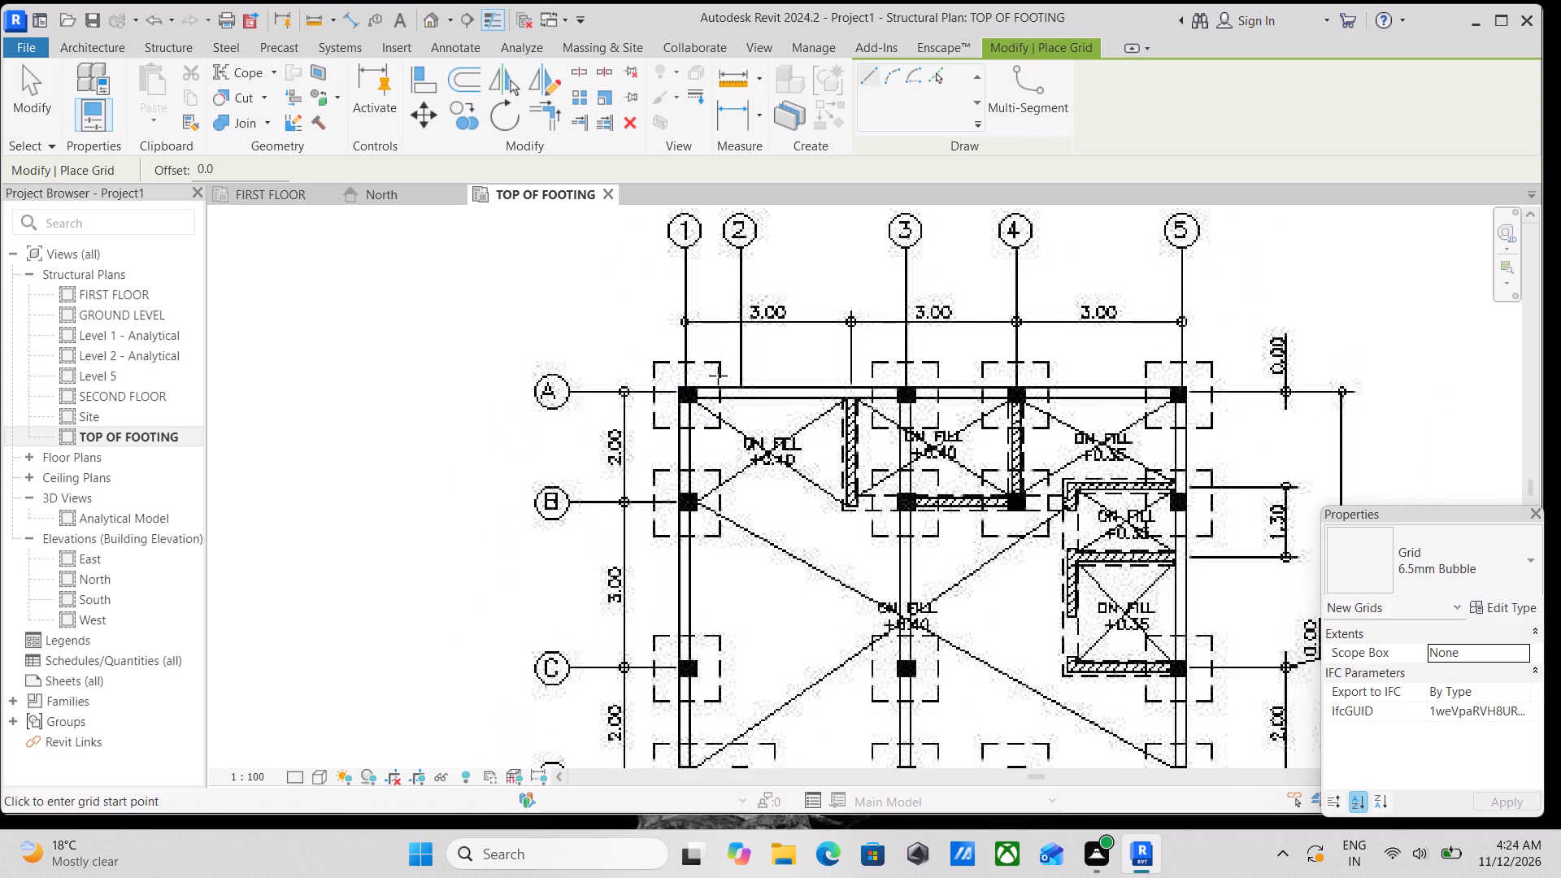
{"action": "scroll", "coordinate": [718, 376], "scroll_direction": "down", "scroll_amount": 1}
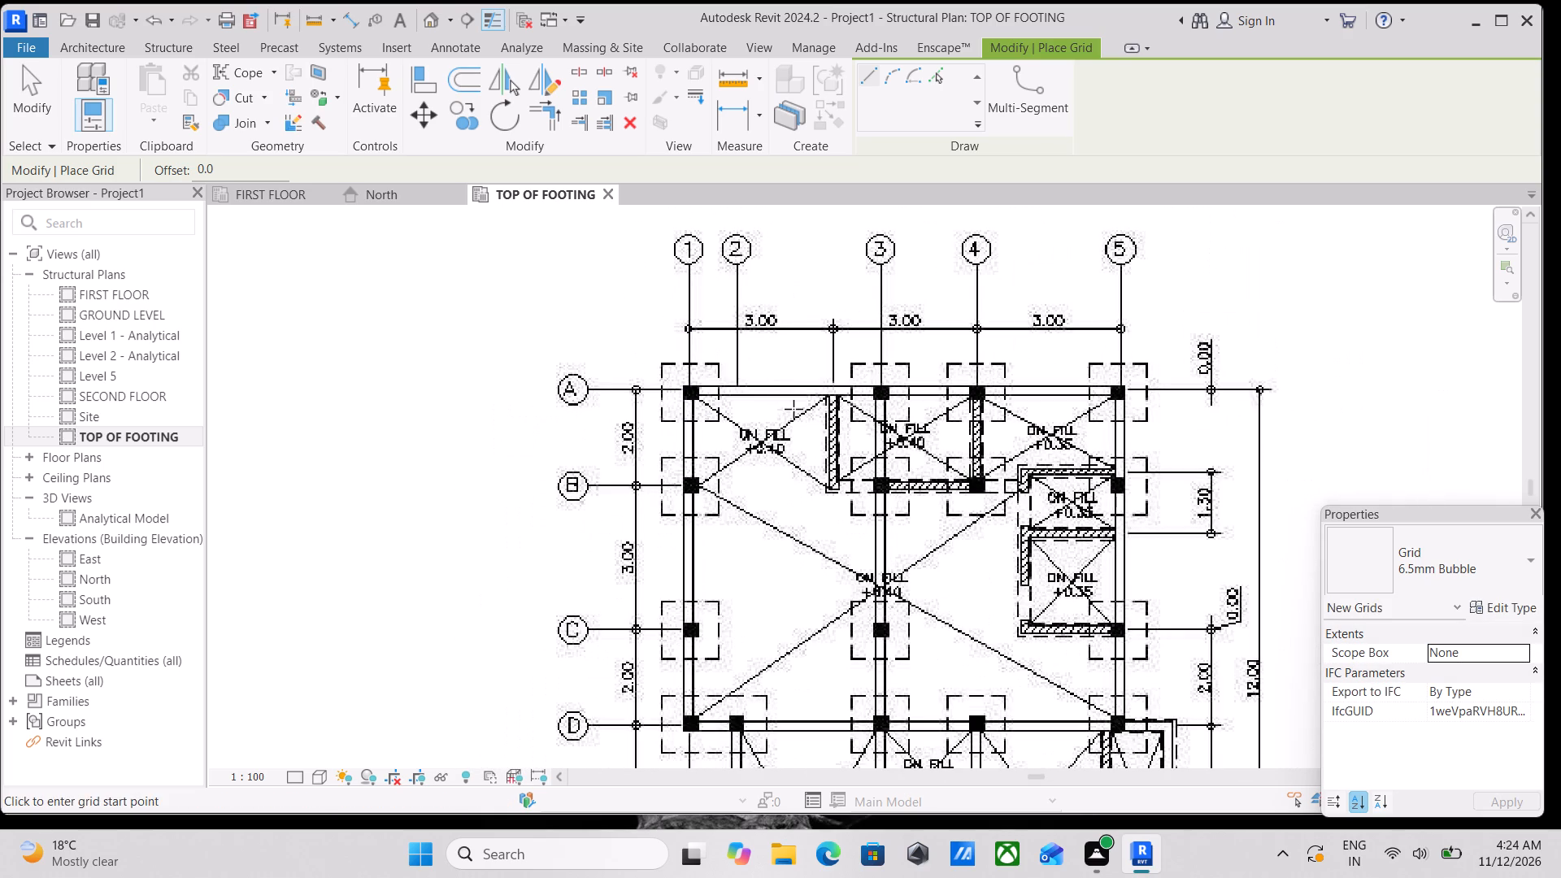
{"action": "scroll", "coordinate": [788, 380], "scroll_direction": "down", "scroll_amount": 2}
{"action": "middle_click_drag", "start_coordinate": [788, 380], "coordinate": [823, 227]}
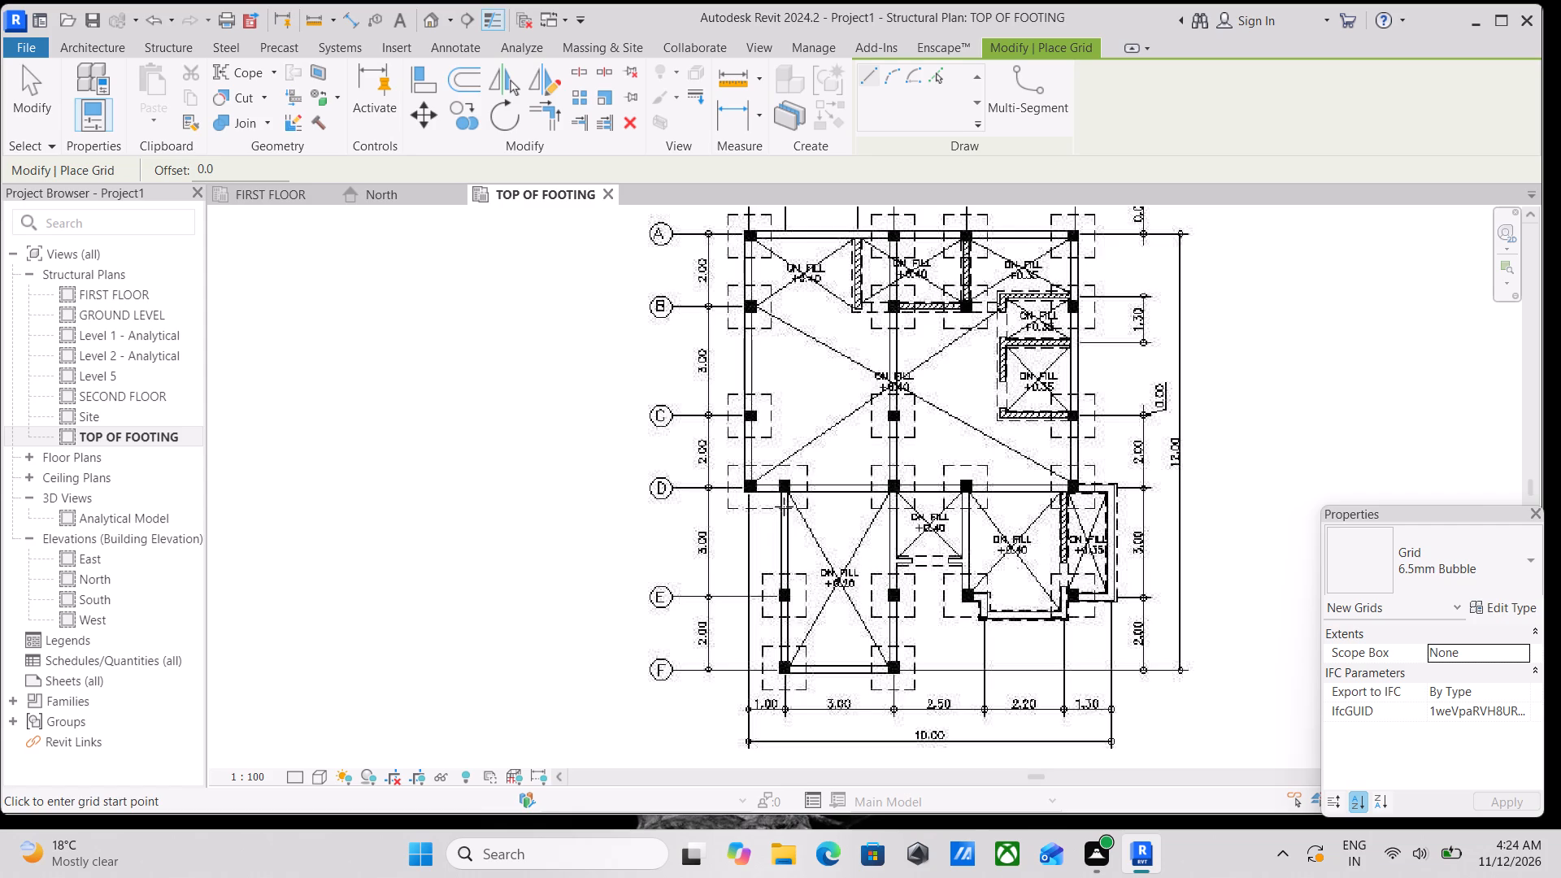
{"action": "middle_click_drag", "start_coordinate": [784, 506], "coordinate": [792, 602]}
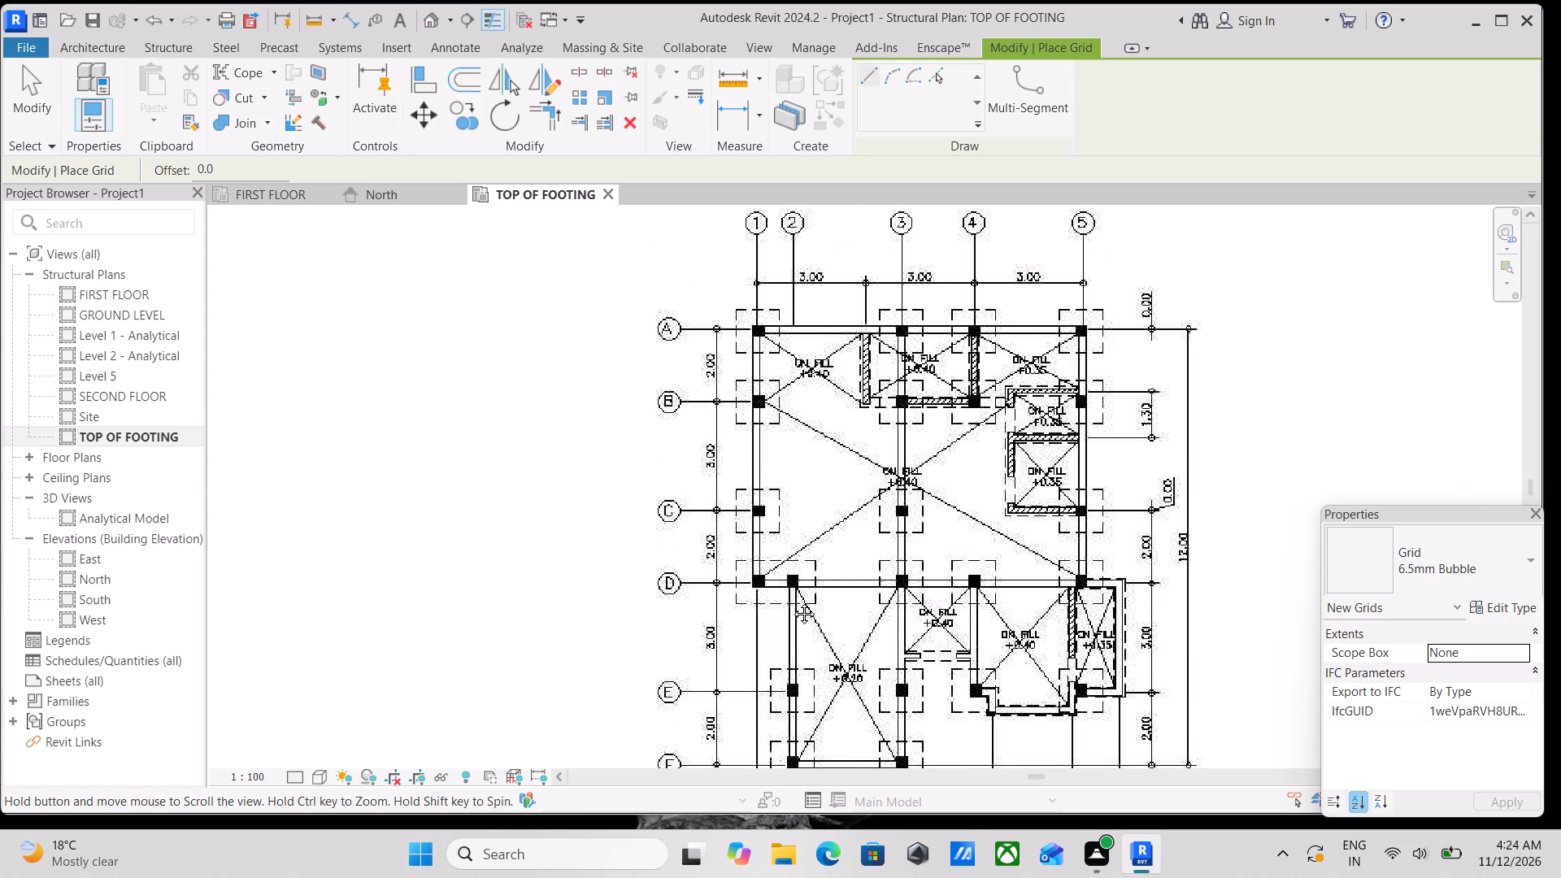
{"action": "middle_click_drag", "start_coordinate": [792, 602], "coordinate": [794, 478]}
{"action": "scroll", "coordinate": [786, 495], "scroll_direction": "up", "scroll_amount": 2}
{"action": "scroll", "coordinate": [750, 519], "scroll_direction": "down", "scroll_amount": 2}
{"action": "middle_click_drag", "start_coordinate": [754, 485], "coordinate": [776, 358]}
{"action": "scroll", "coordinate": [819, 458], "scroll_direction": "up", "scroll_amount": 2}
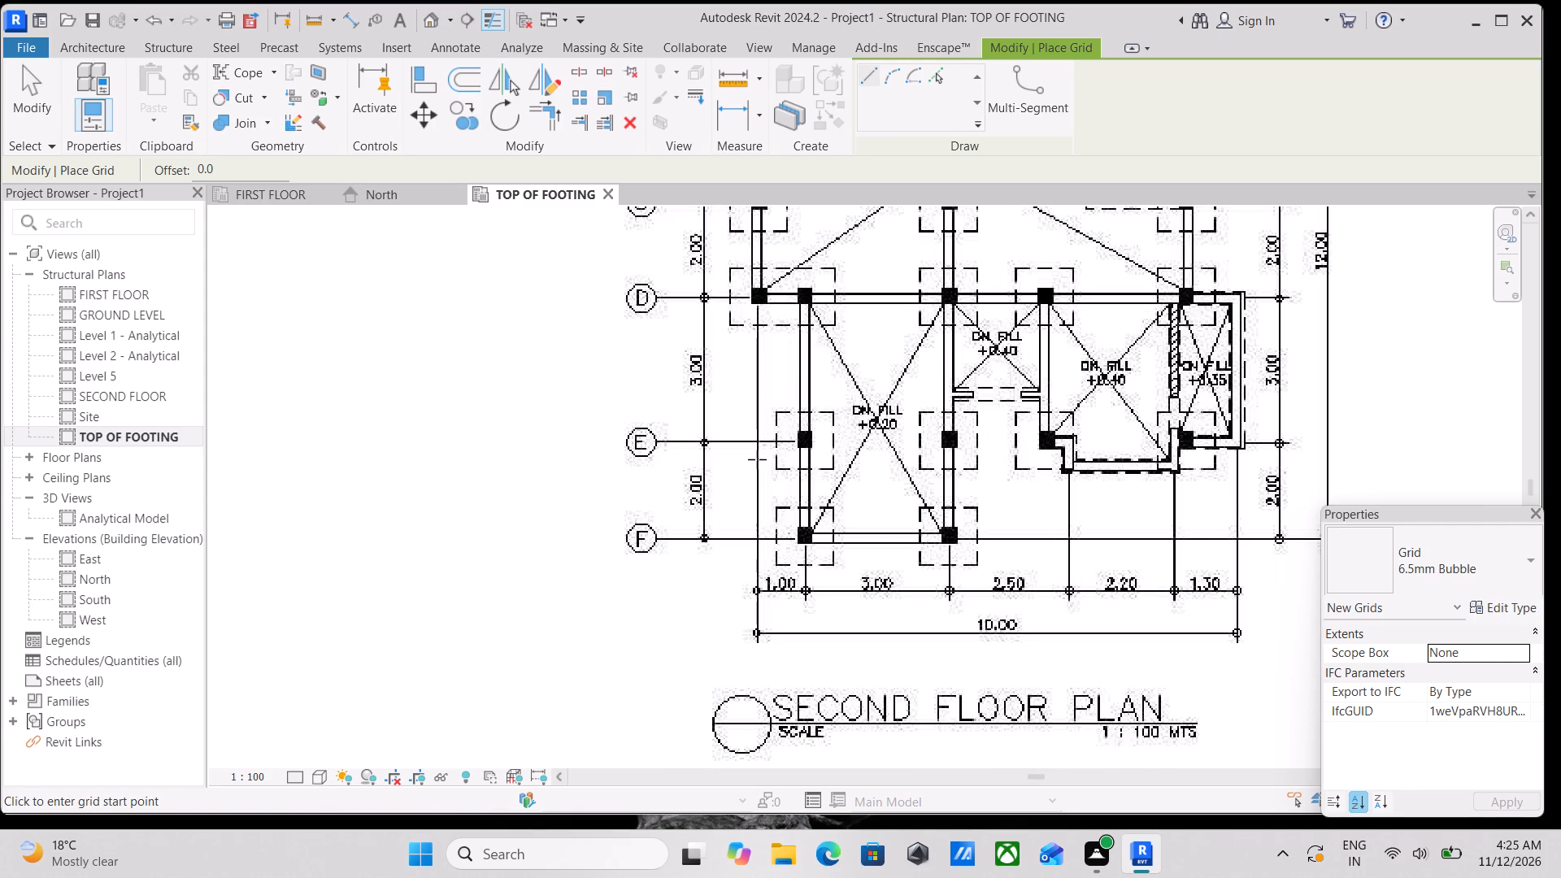
{"action": "scroll", "coordinate": [757, 443], "scroll_direction": "down", "scroll_amount": 1}
{"action": "middle_click_drag", "start_coordinate": [757, 443], "coordinate": [776, 559]}
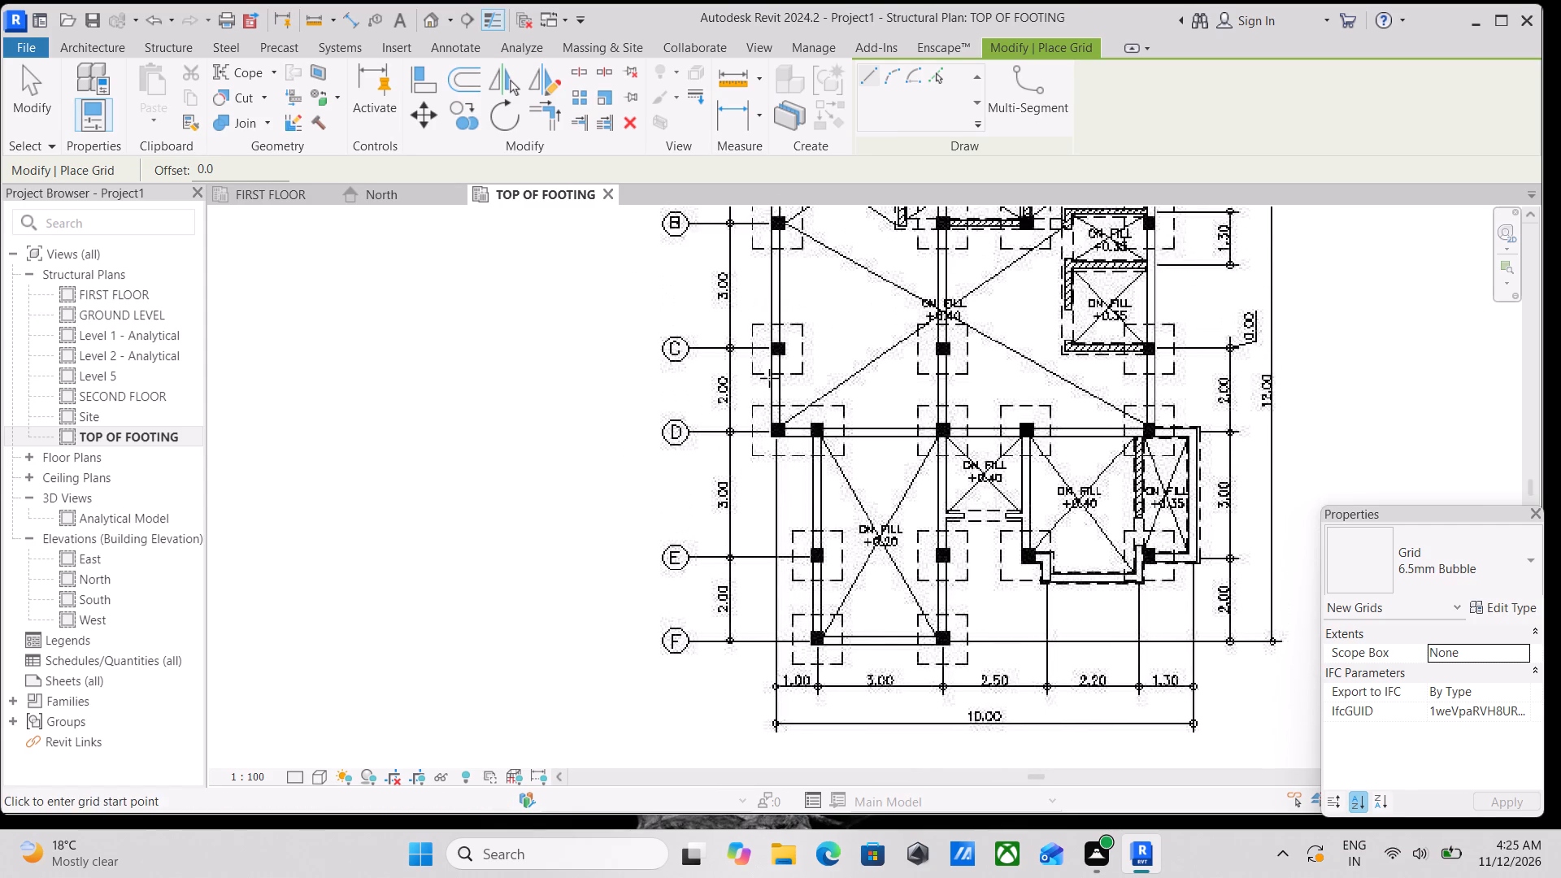
{"action": "middle_click_drag", "start_coordinate": [775, 392], "coordinate": [798, 568]}
{"action": "middle_click_drag", "start_coordinate": [796, 400], "coordinate": [787, 459]}
{"action": "scroll", "coordinate": [789, 374], "scroll_direction": "up", "scroll_amount": 1}
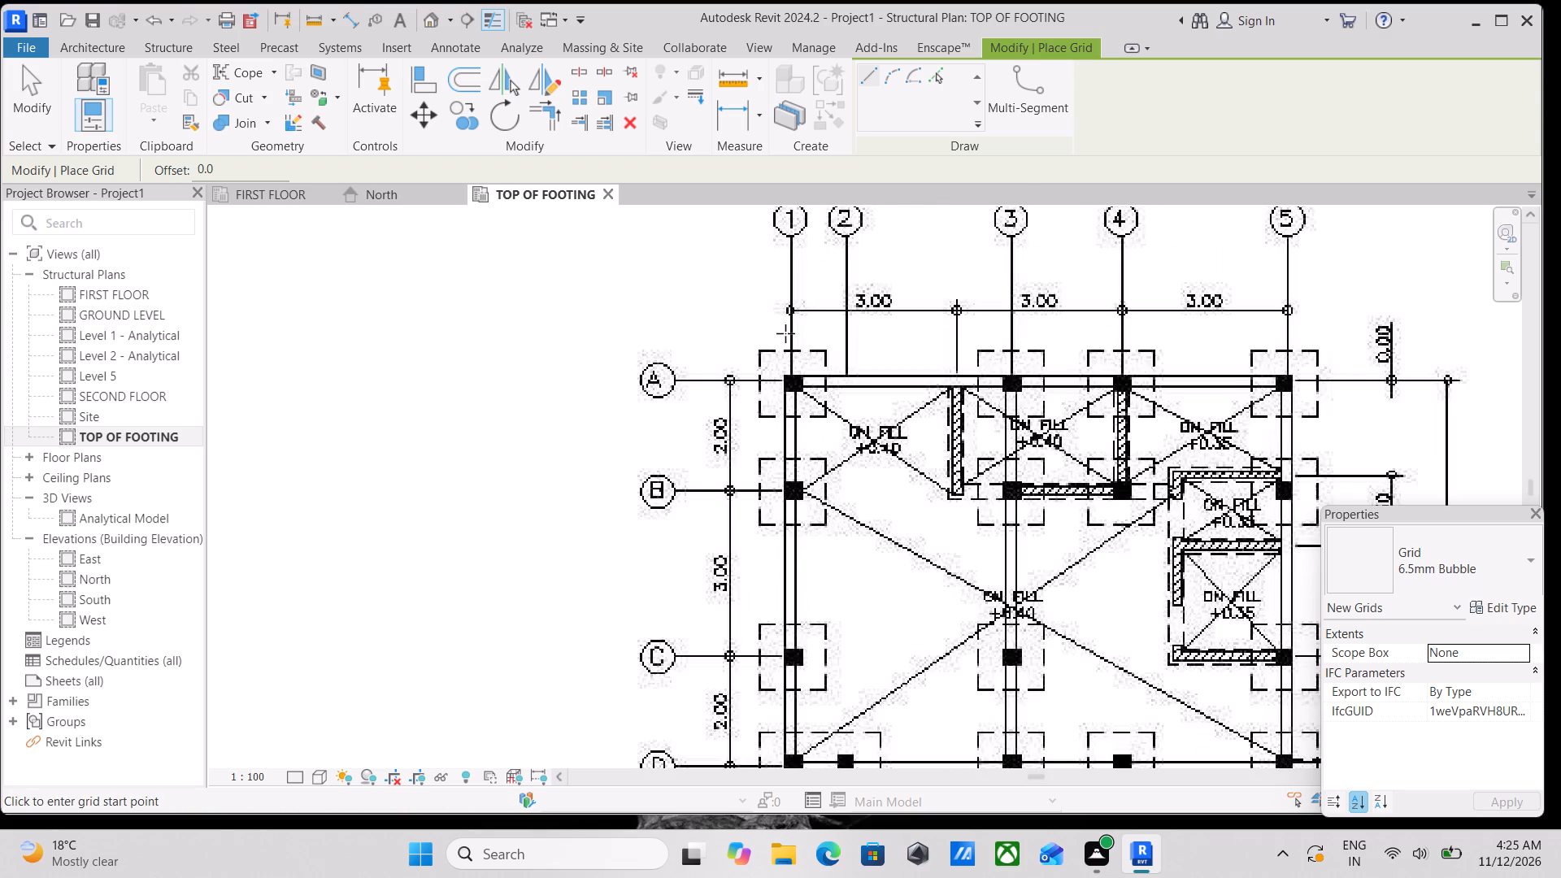
{"action": "scroll", "coordinate": [785, 333], "scroll_direction": "up", "scroll_amount": 4}
{"action": "scroll", "coordinate": [767, 412], "scroll_direction": "up", "scroll_amount": 2}
{"action": "scroll", "coordinate": [780, 397], "scroll_direction": "down", "scroll_amount": 8}
{"action": "middle_click_drag", "start_coordinate": [789, 396], "coordinate": [791, 329]}
{"action": "middle_click_drag", "start_coordinate": [800, 353], "coordinate": [805, 446]}
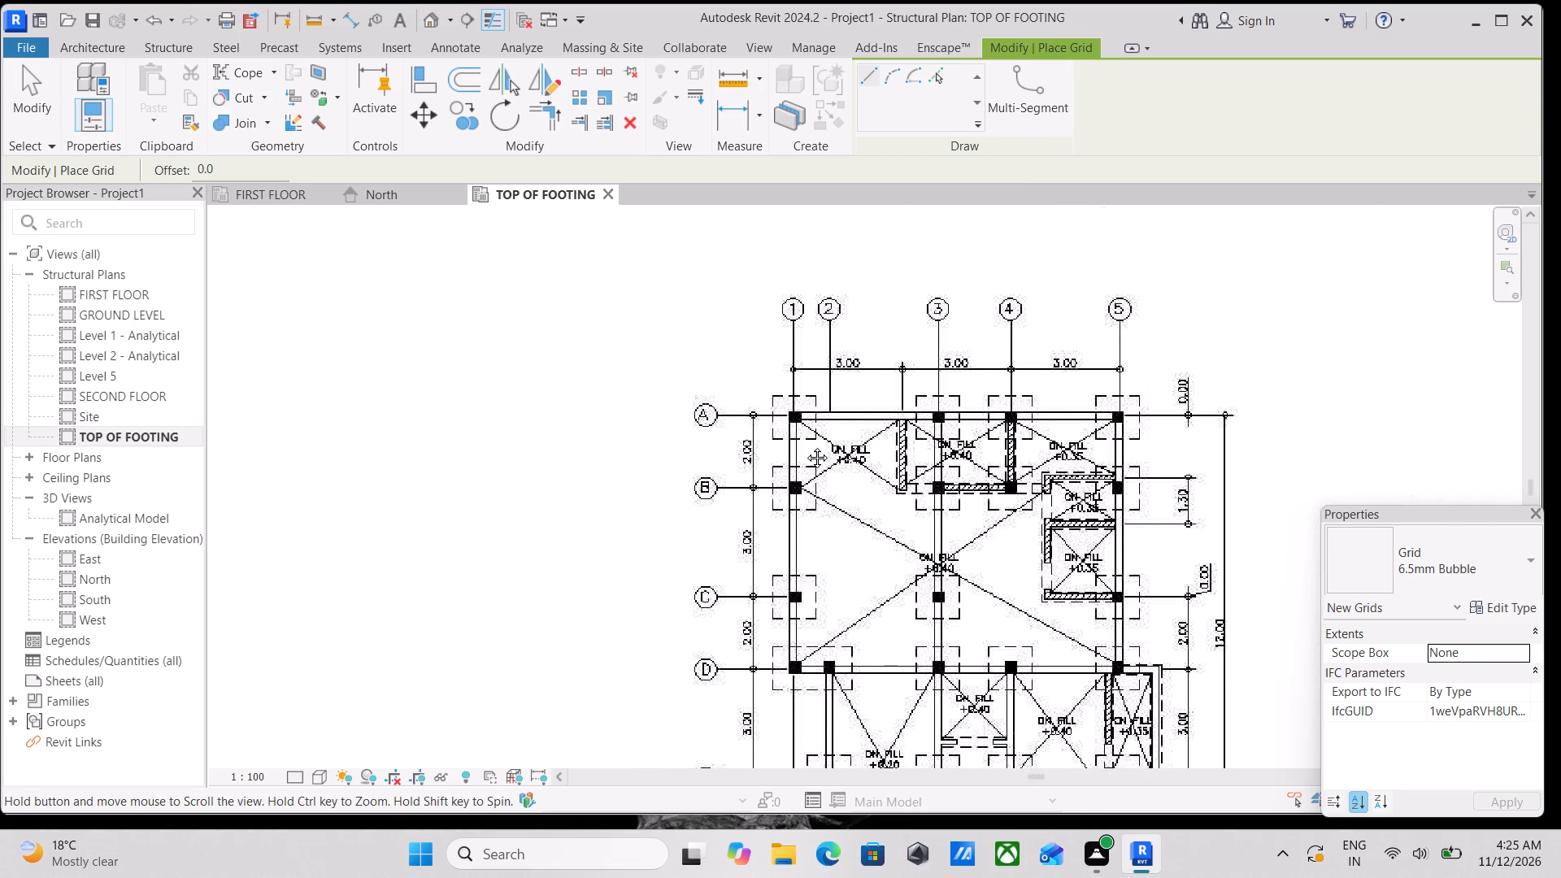
{"action": "middle_click_drag", "start_coordinate": [805, 446], "coordinate": [805, 446]}
{"action": "scroll", "coordinate": [801, 355], "scroll_direction": "up", "scroll_amount": 11}
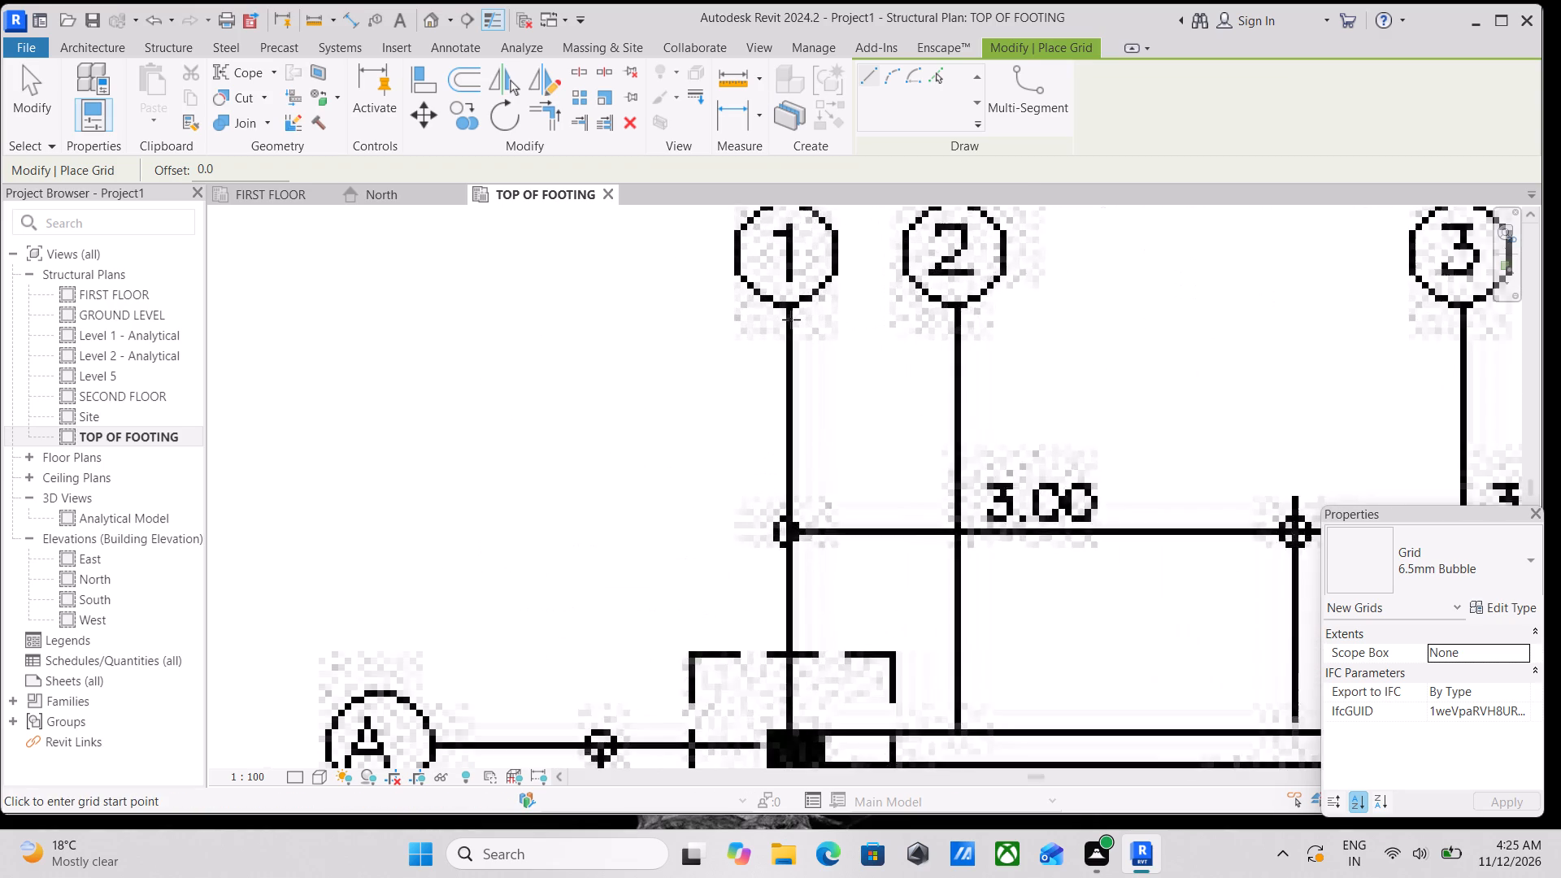
{"action": "scroll", "coordinate": [791, 319], "scroll_direction": "up", "scroll_amount": 2}
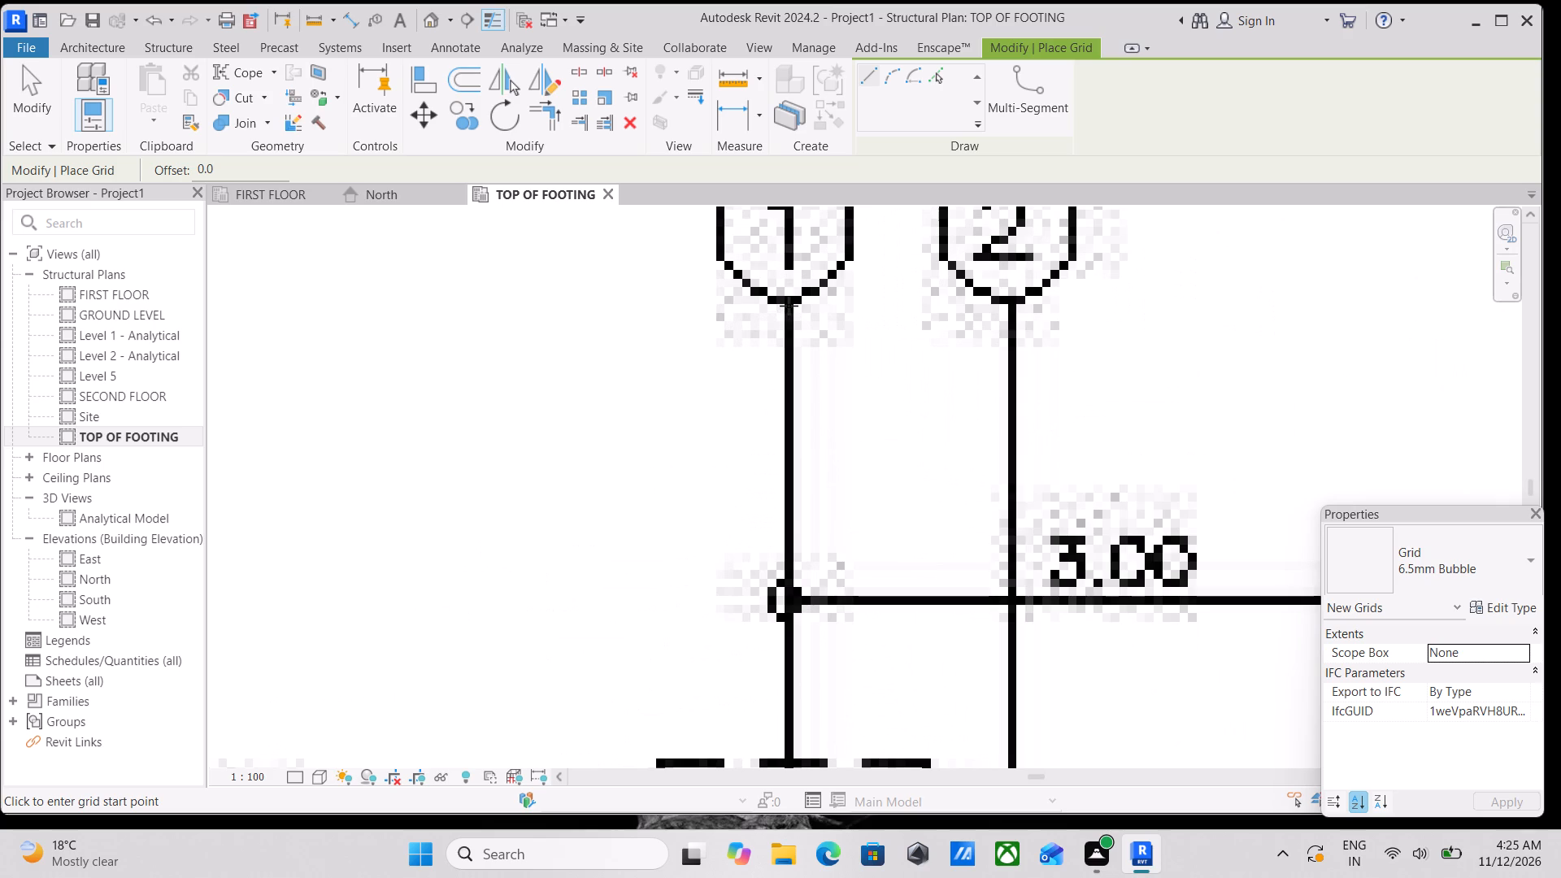
{"action": "left_click", "coordinate": [789, 301]}
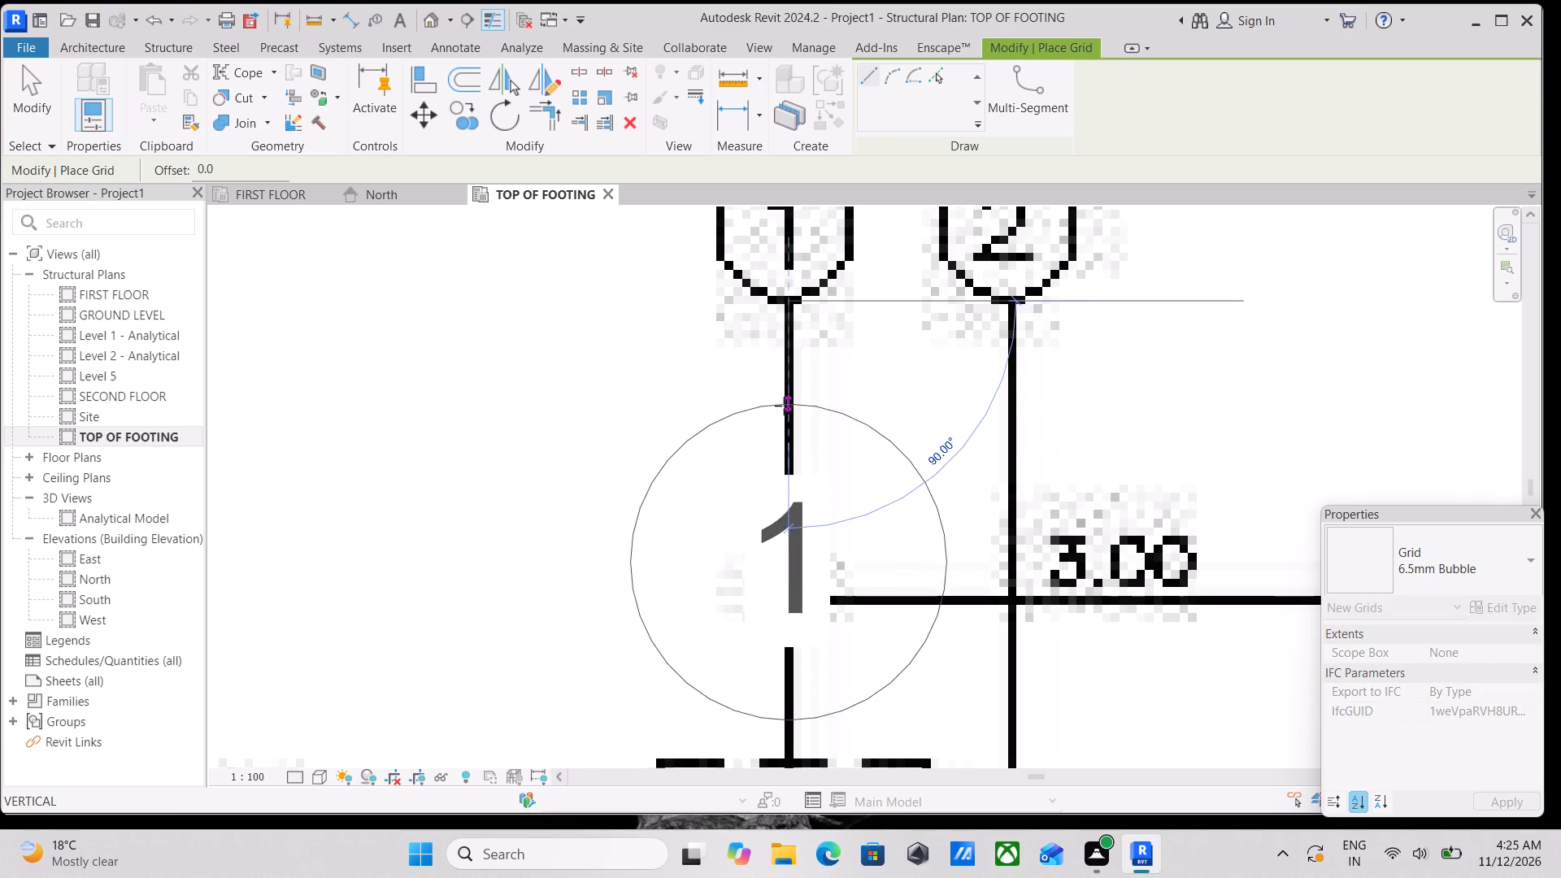
{"action": "scroll", "coordinate": [787, 437], "scroll_direction": "down", "scroll_amount": 3}
{"action": "middle_click_drag", "start_coordinate": [785, 435], "coordinate": [859, 151]}
{"action": "scroll", "coordinate": [860, 509], "scroll_direction": "down", "scroll_amount": 1}
{"action": "middle_click_drag", "start_coordinate": [861, 500], "coordinate": [867, 104]}
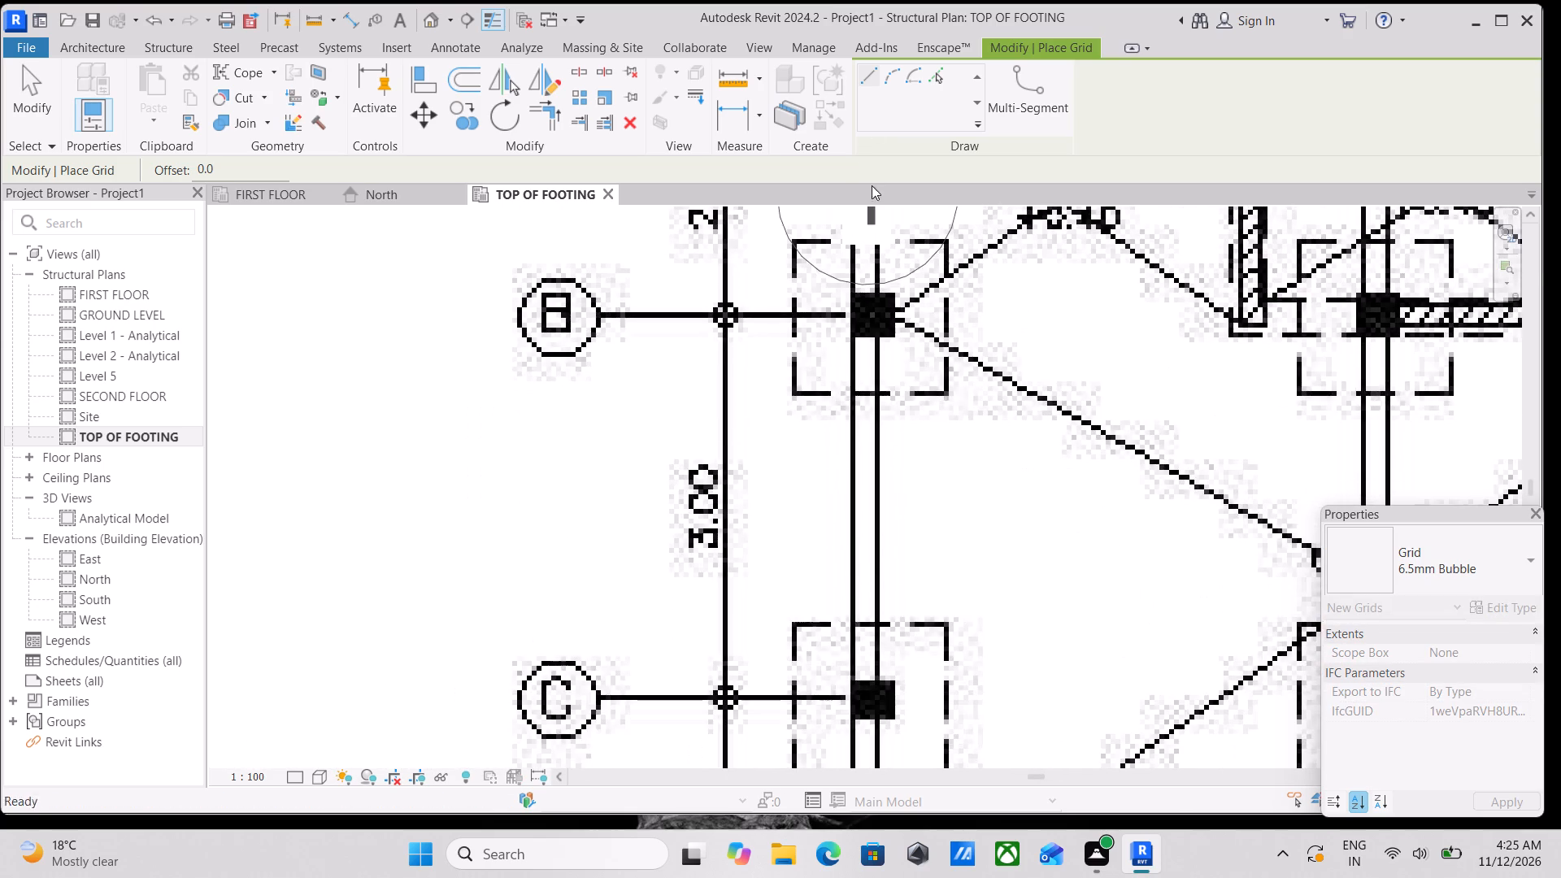
{"action": "scroll", "coordinate": [840, 564], "scroll_direction": "down", "scroll_amount": 1}
{"action": "middle_click_drag", "start_coordinate": [872, 499], "coordinate": [887, 270]}
{"action": "scroll", "coordinate": [889, 493], "scroll_direction": "down", "scroll_amount": 1}
{"action": "middle_click_drag", "start_coordinate": [891, 478], "coordinate": [886, 338]}
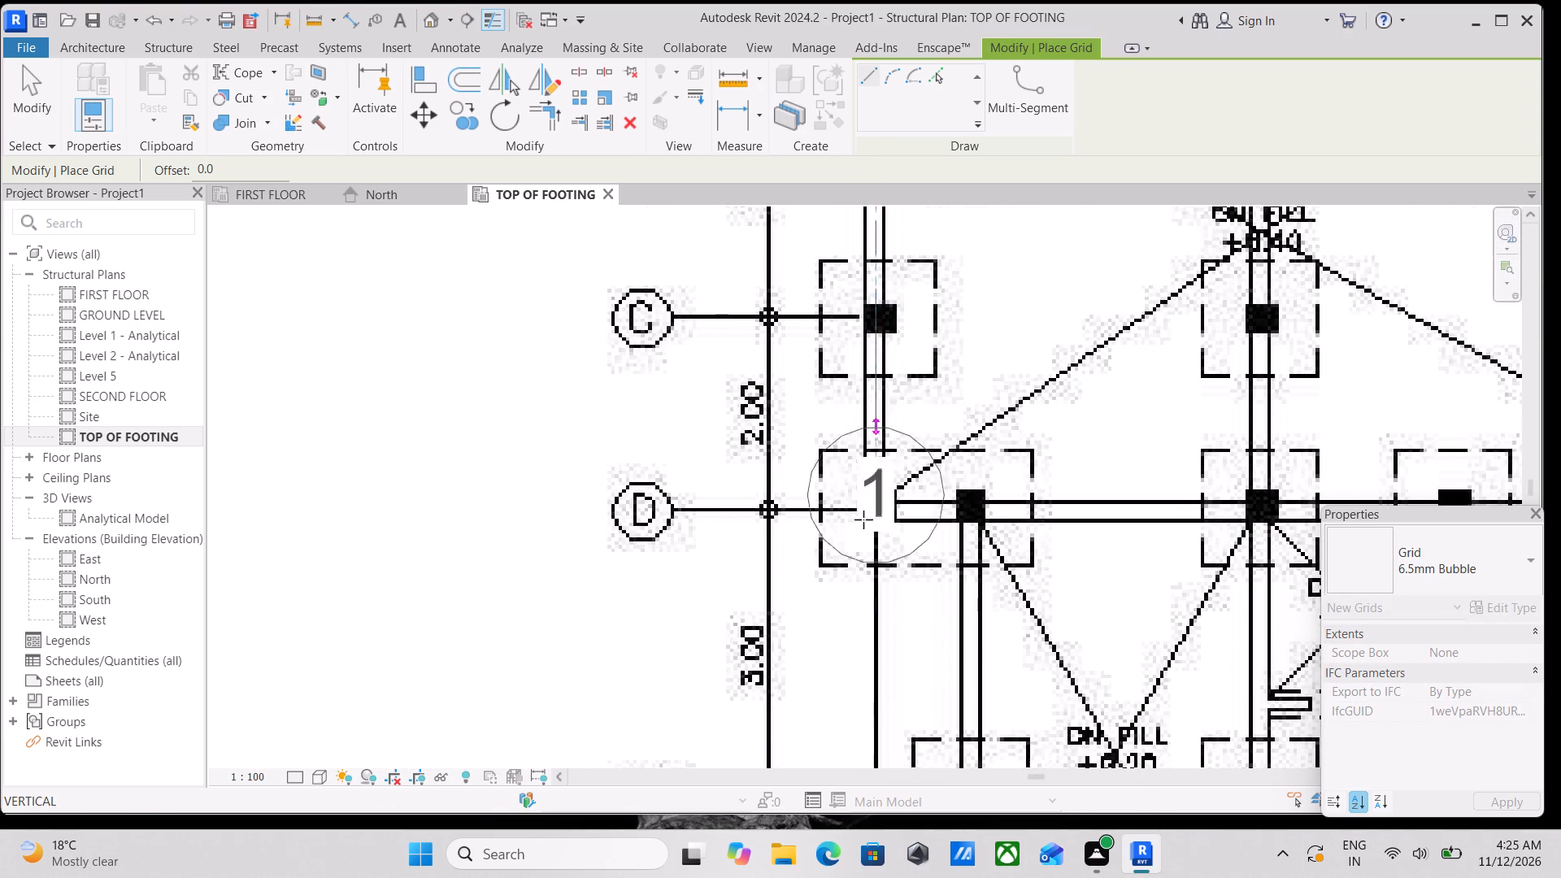
{"action": "middle_click_drag", "start_coordinate": [903, 689], "coordinate": [886, 394]}
{"action": "scroll", "coordinate": [880, 402], "scroll_direction": "down", "scroll_amount": 1}
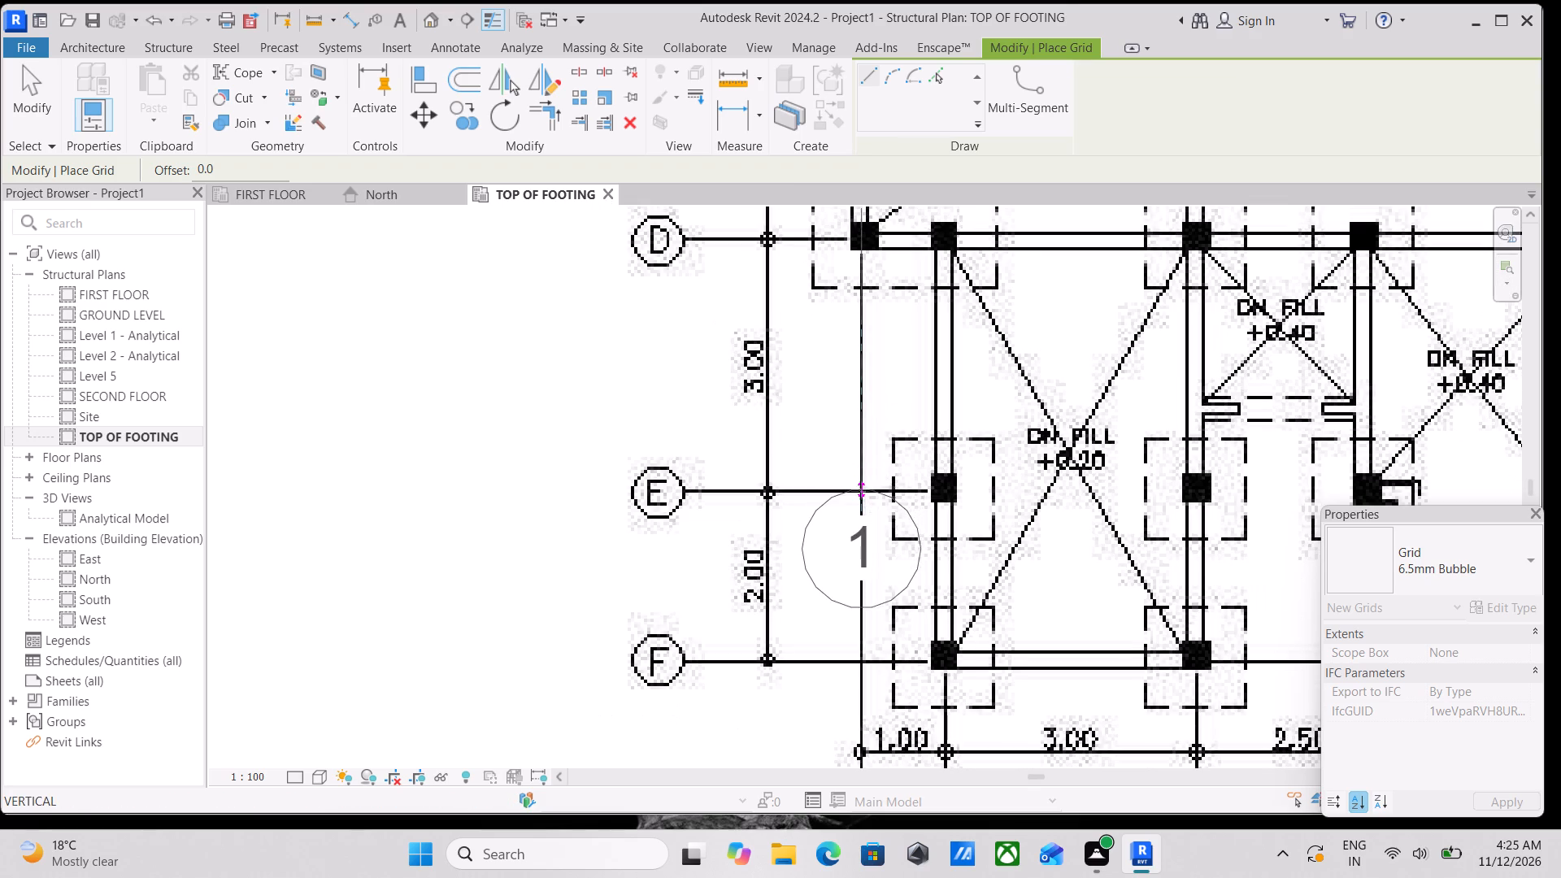
{"action": "middle_click", "coordinate": [860, 490]}
{"action": "scroll", "coordinate": [868, 688], "scroll_direction": "down", "scroll_amount": 2}
{"action": "middle_click_drag", "start_coordinate": [870, 680], "coordinate": [852, 428]}
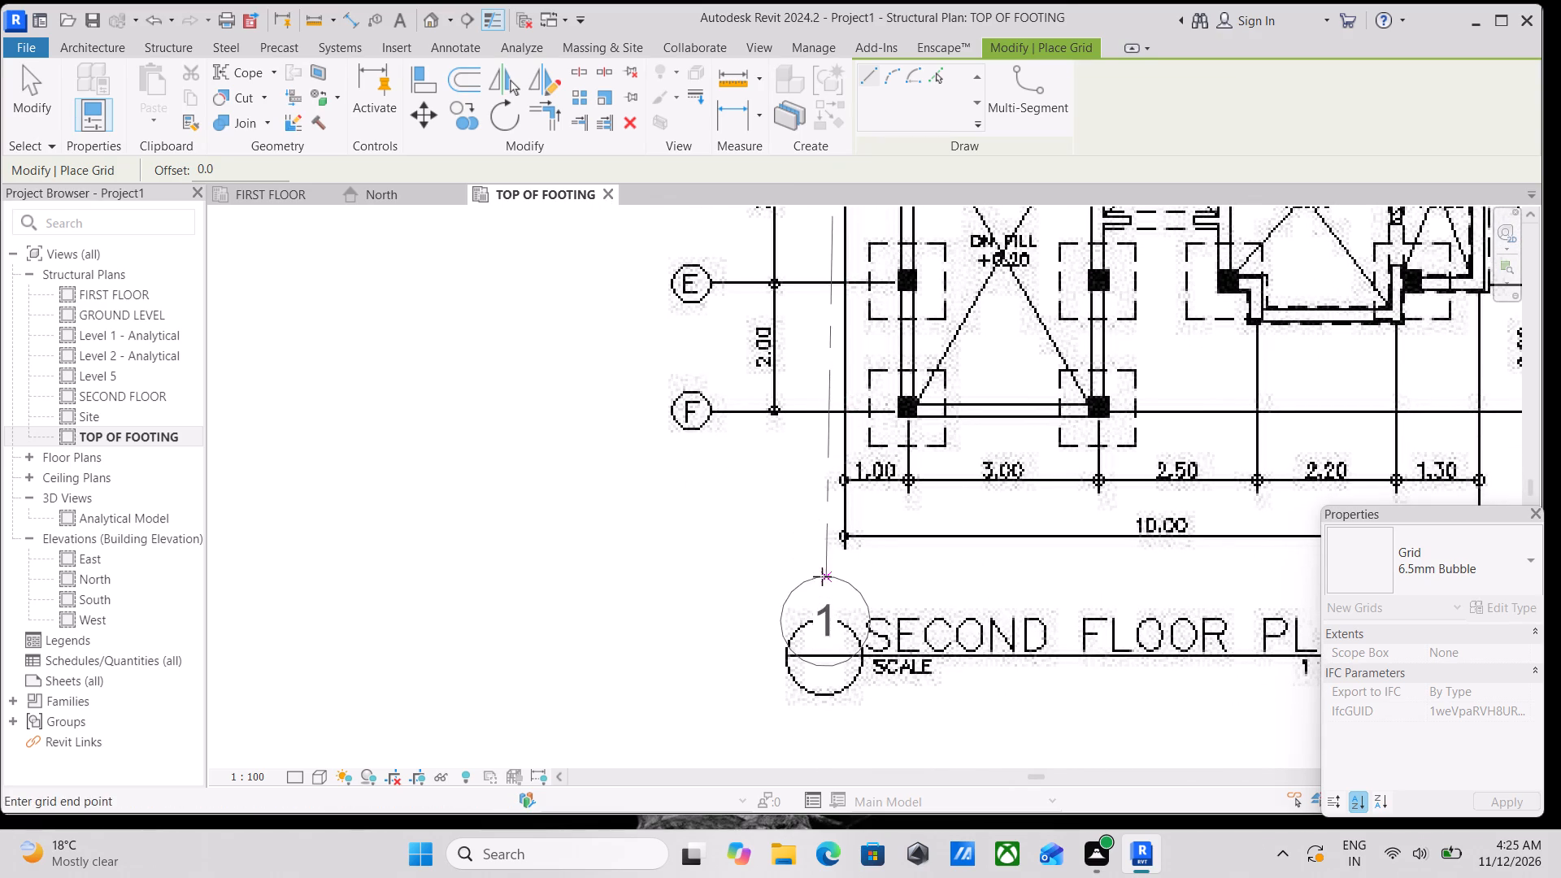
{"action": "scroll", "coordinate": [841, 580], "scroll_direction": "up", "scroll_amount": 3}
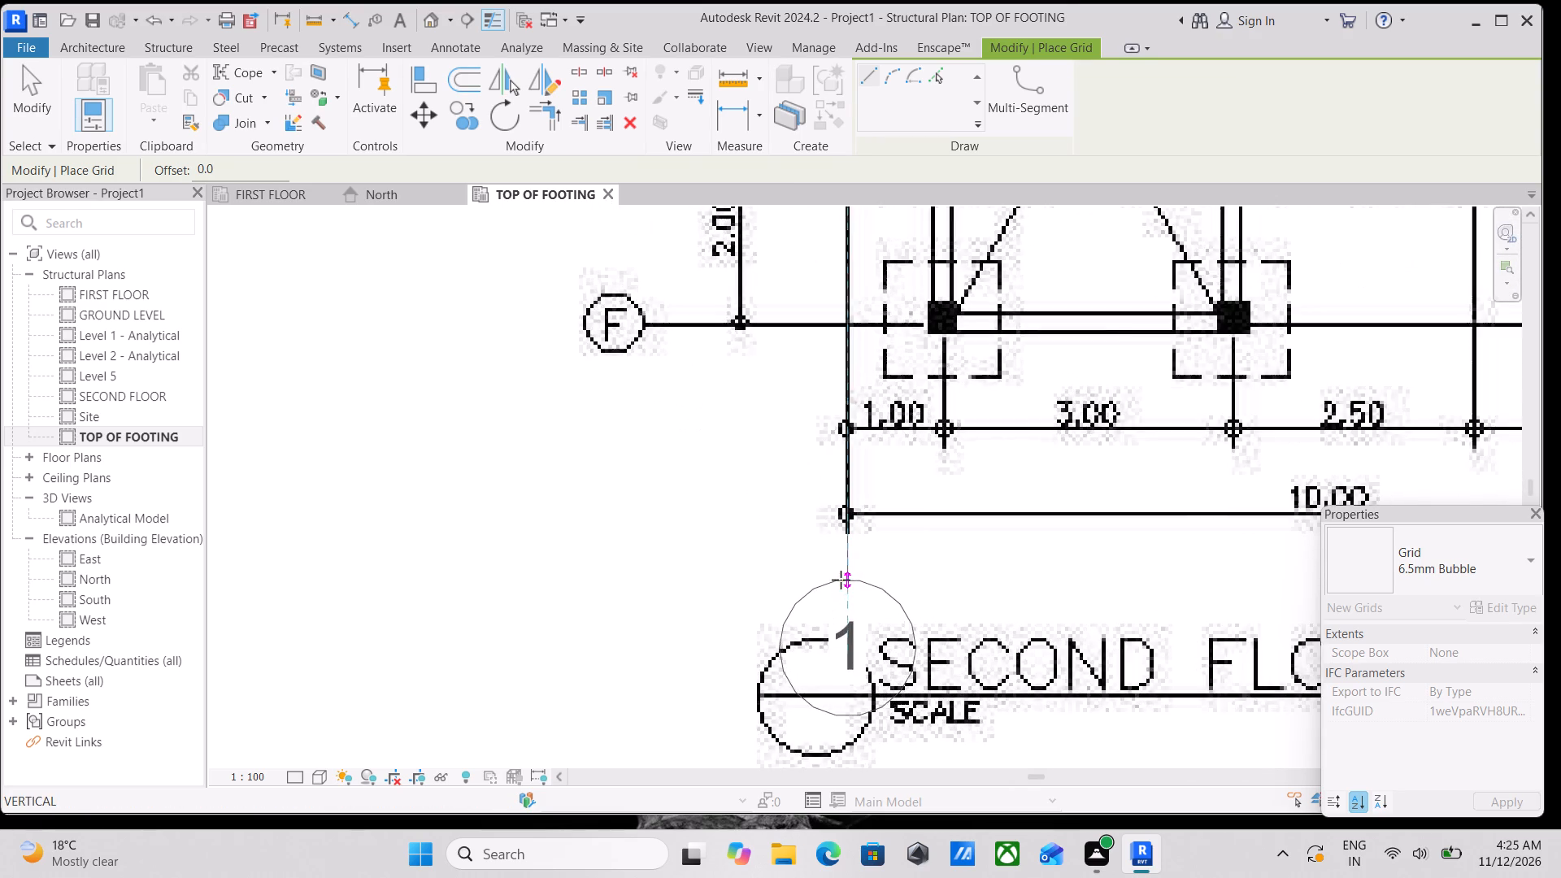
{"action": "scroll", "coordinate": [834, 603], "scroll_direction": "down", "scroll_amount": 1}
{"action": "middle_click_drag", "start_coordinate": [834, 603], "coordinate": [840, 466]}
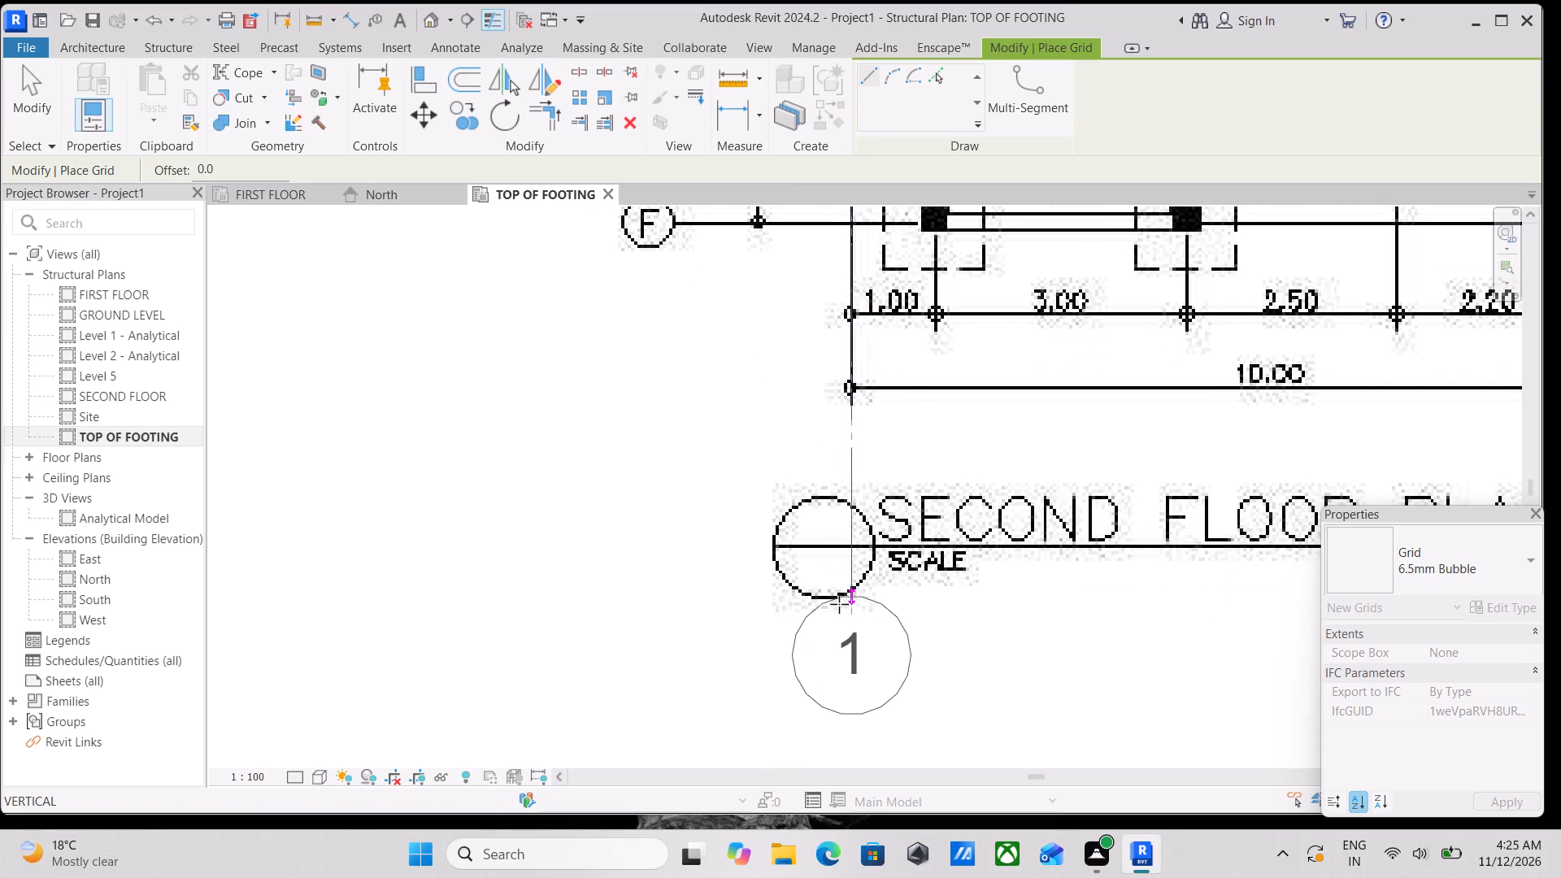
{"action": "left_click", "coordinate": [838, 625]}
{"action": "scroll", "coordinate": [837, 627], "scroll_direction": "down", "scroll_amount": 2}
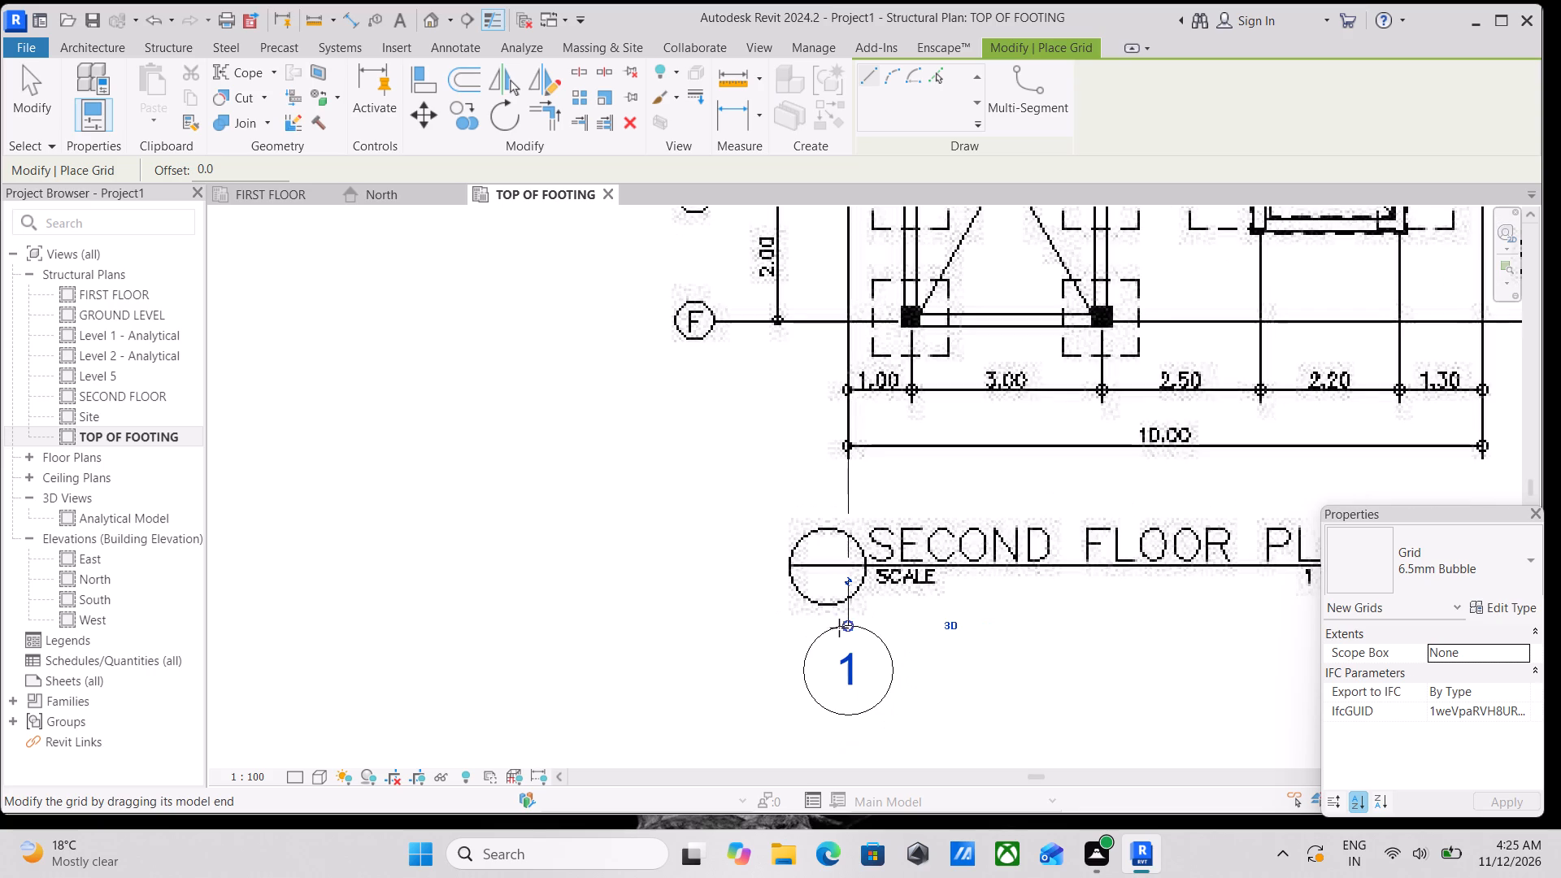
{"action": "key", "text": "Escape"}
{"action": "scroll", "coordinate": [922, 576], "scroll_direction": "down", "scroll_amount": 3}
{"action": "middle_click_drag", "start_coordinate": [922, 576], "coordinate": [914, 671]}
{"action": "scroll", "coordinate": [914, 671], "scroll_direction": "up", "scroll_amount": 1}
{"action": "scroll", "coordinate": [931, 493], "scroll_direction": "down", "scroll_amount": 2}
{"action": "key", "text": "Escape"}
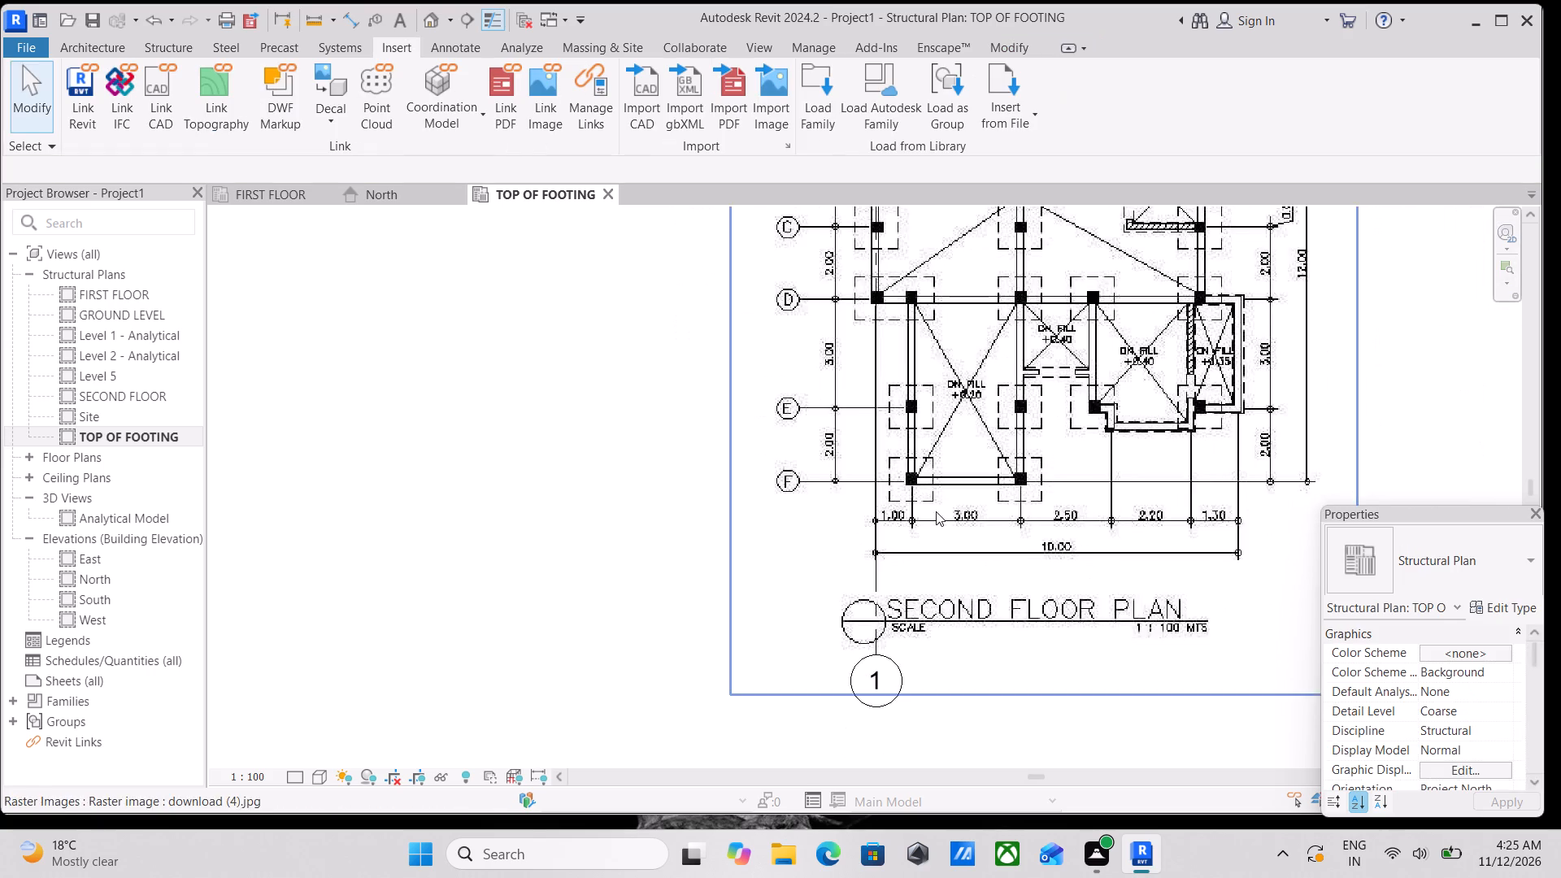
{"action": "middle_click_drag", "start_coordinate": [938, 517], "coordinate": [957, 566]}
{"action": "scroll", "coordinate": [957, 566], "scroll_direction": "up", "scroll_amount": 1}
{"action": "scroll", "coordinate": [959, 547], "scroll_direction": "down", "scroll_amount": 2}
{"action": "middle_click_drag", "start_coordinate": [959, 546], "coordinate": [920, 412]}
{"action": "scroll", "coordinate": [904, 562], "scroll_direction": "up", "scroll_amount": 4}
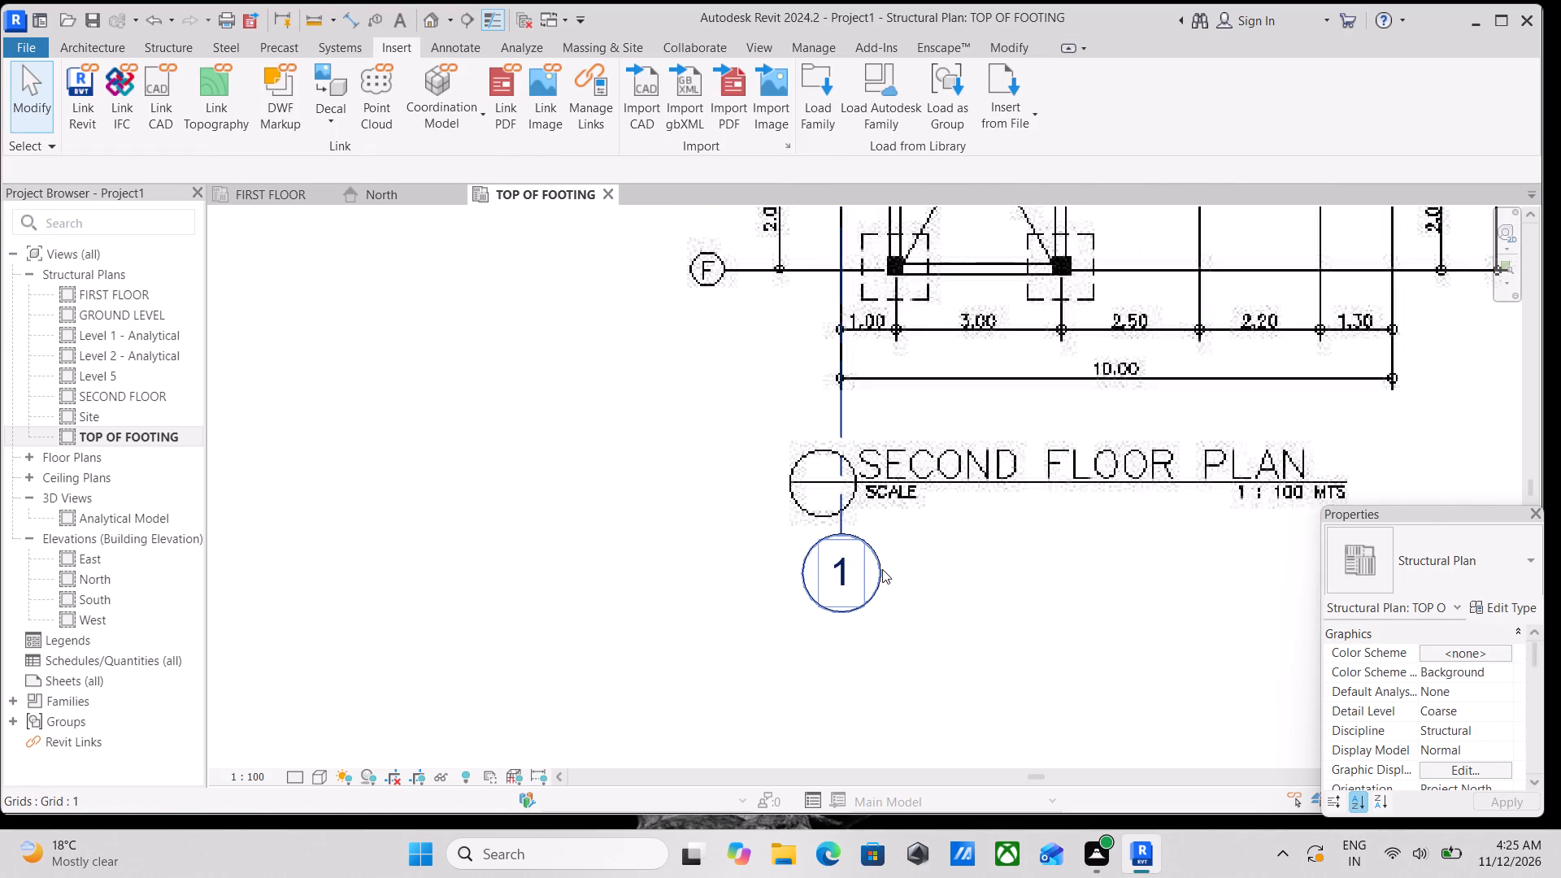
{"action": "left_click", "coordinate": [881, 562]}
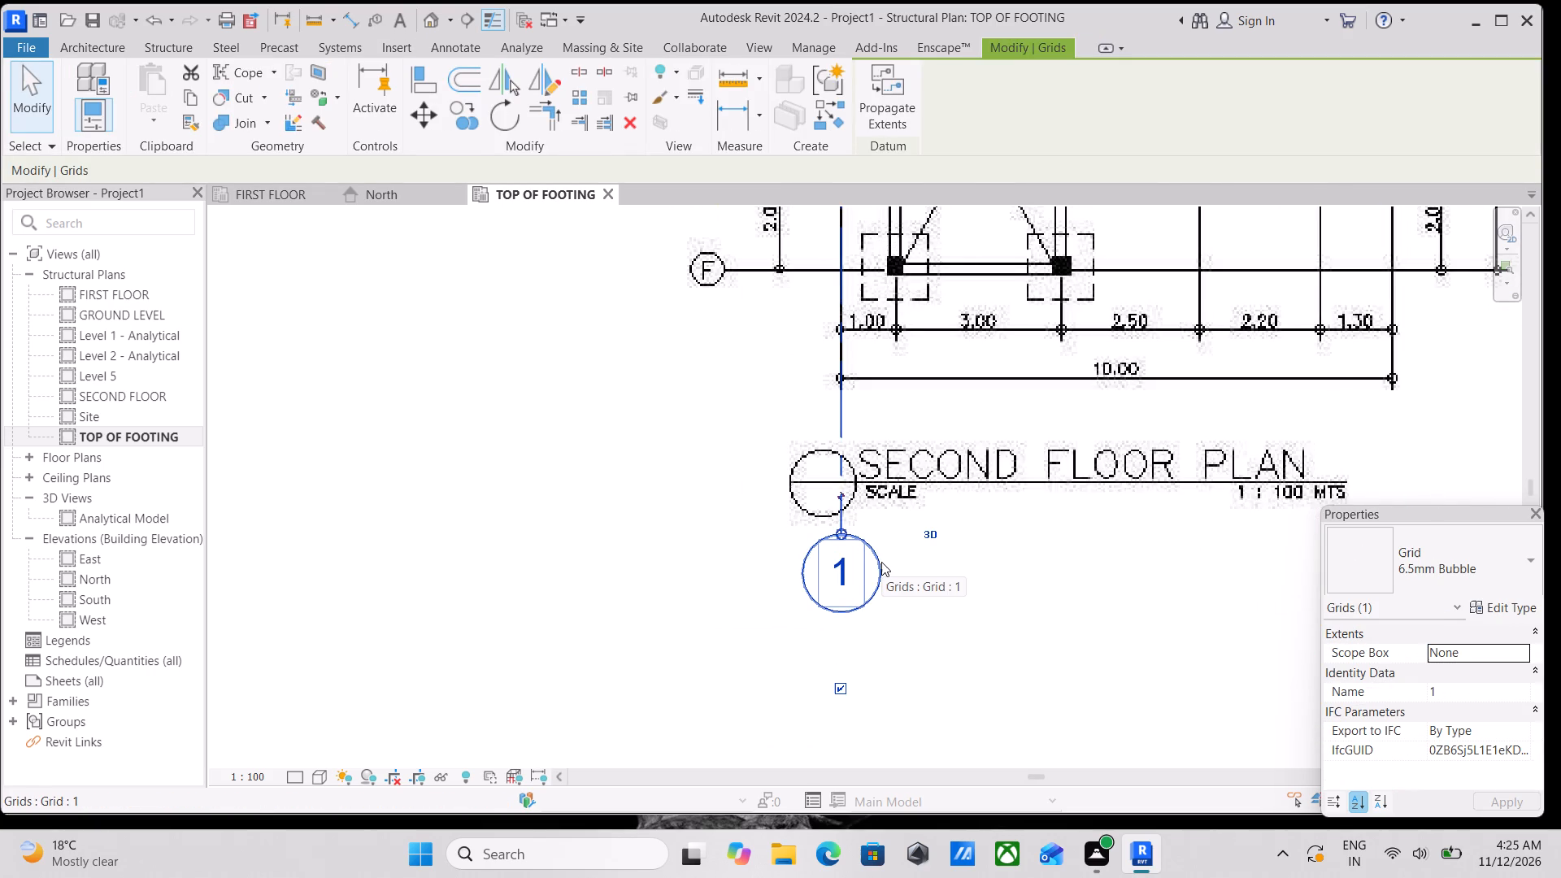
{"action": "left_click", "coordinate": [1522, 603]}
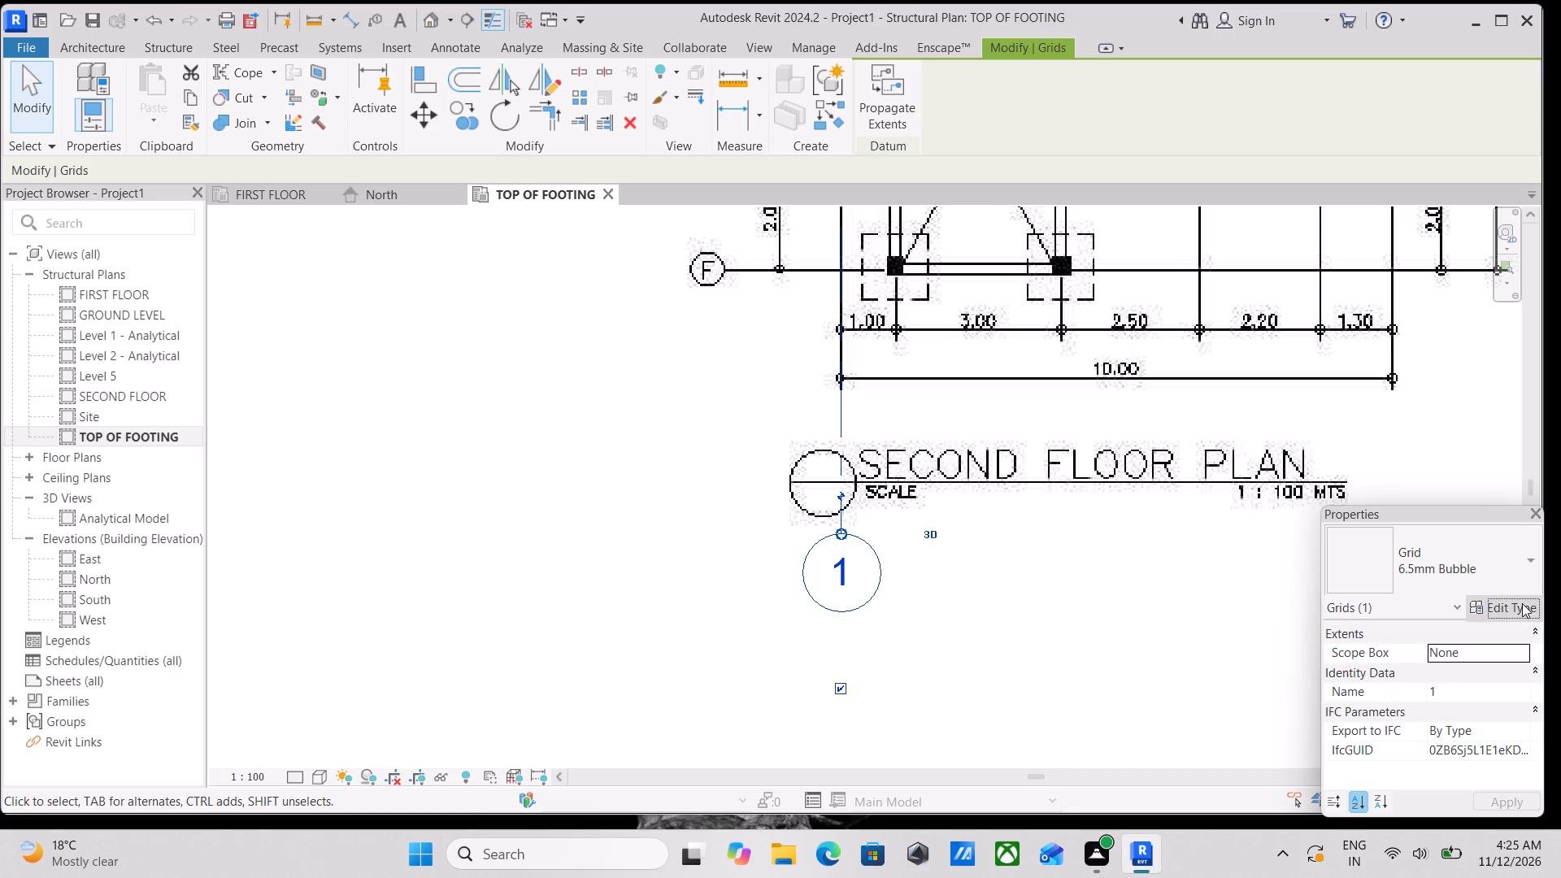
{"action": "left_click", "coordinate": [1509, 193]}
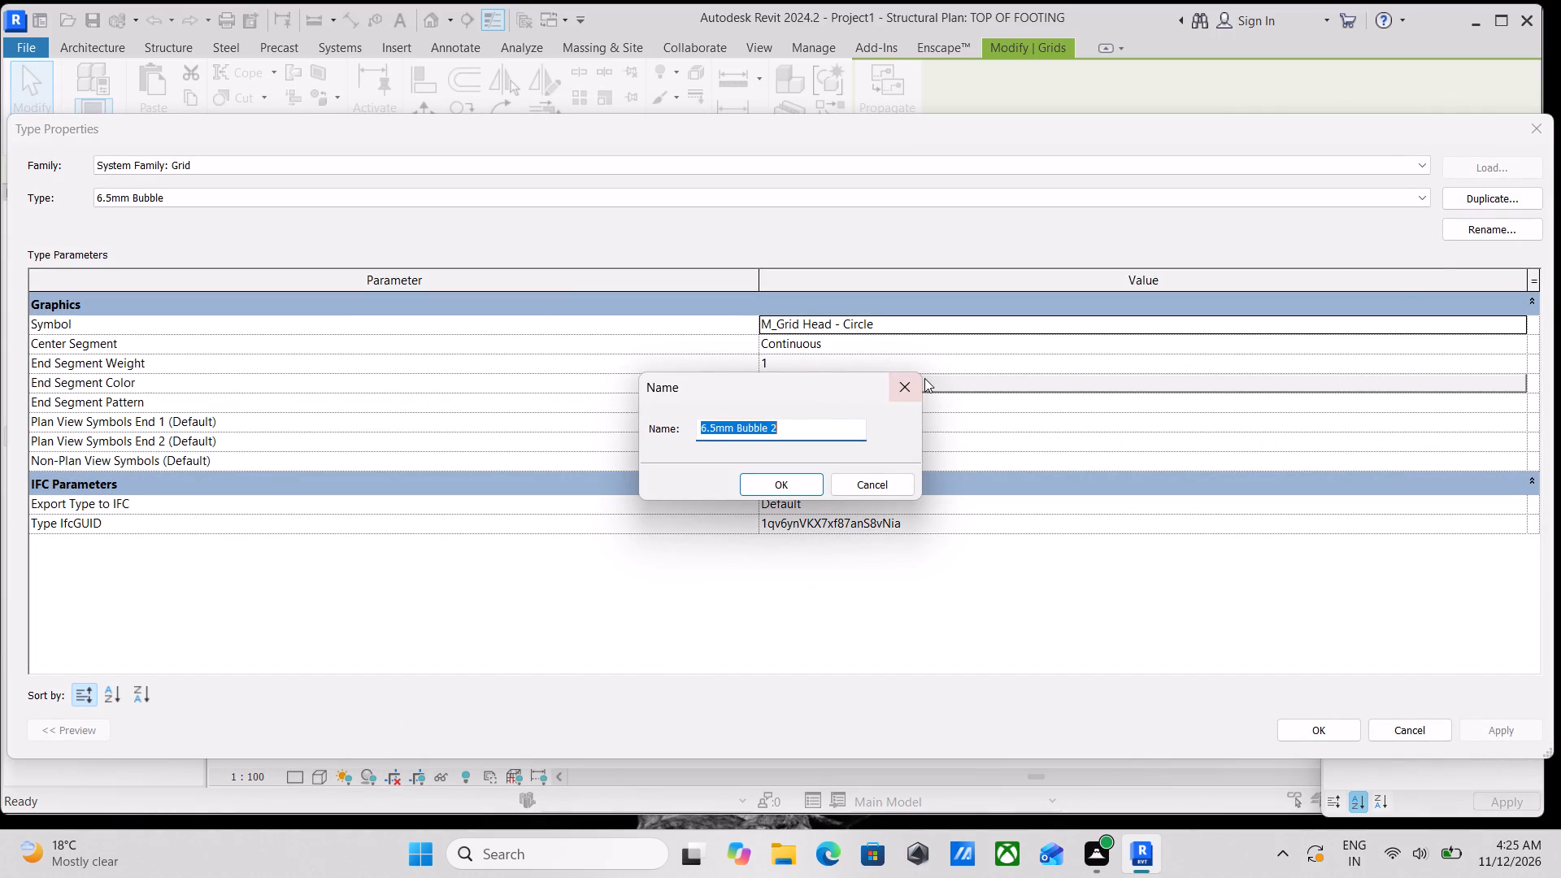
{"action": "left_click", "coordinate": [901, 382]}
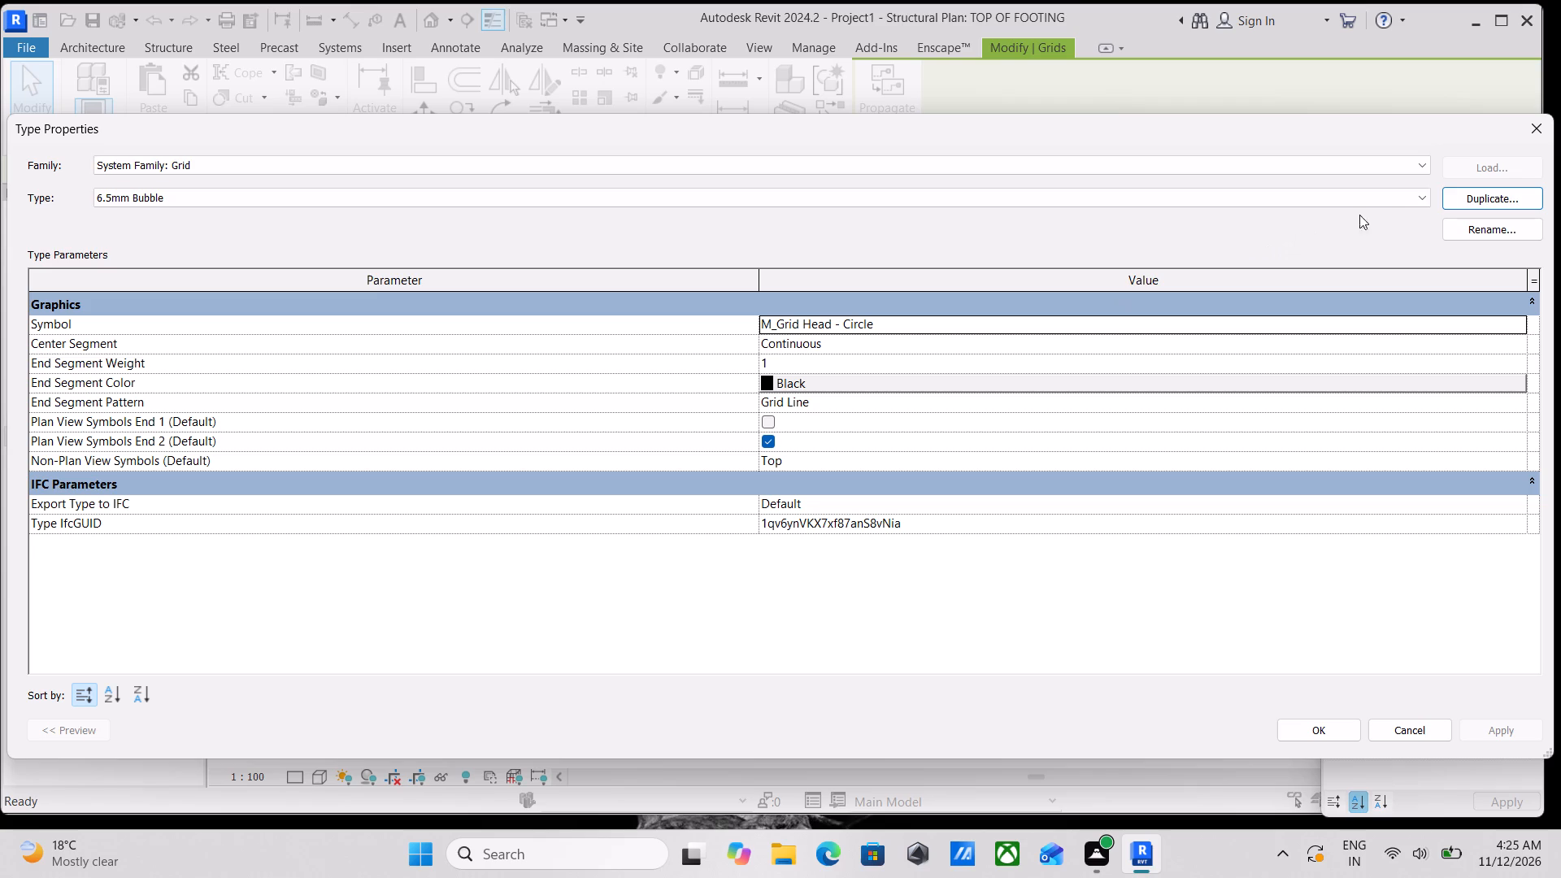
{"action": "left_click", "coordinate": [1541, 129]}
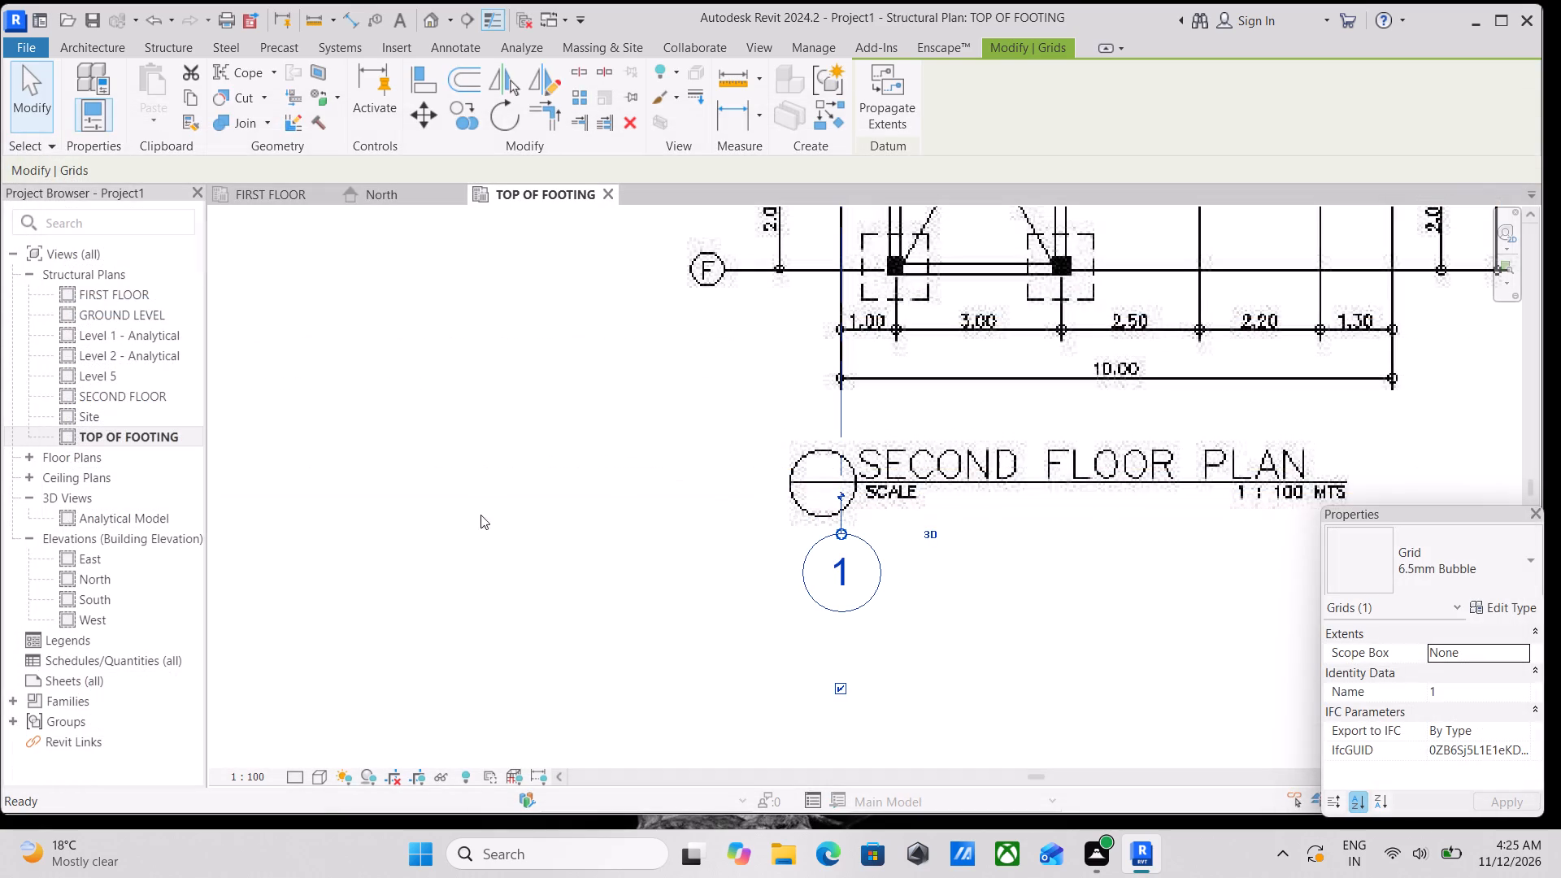
Open the type properties of the M_Grid Head - Circle type from the project's annotation symbol families.
{"action": "scroll", "coordinate": [95, 637], "scroll_direction": "down", "scroll_amount": 1}
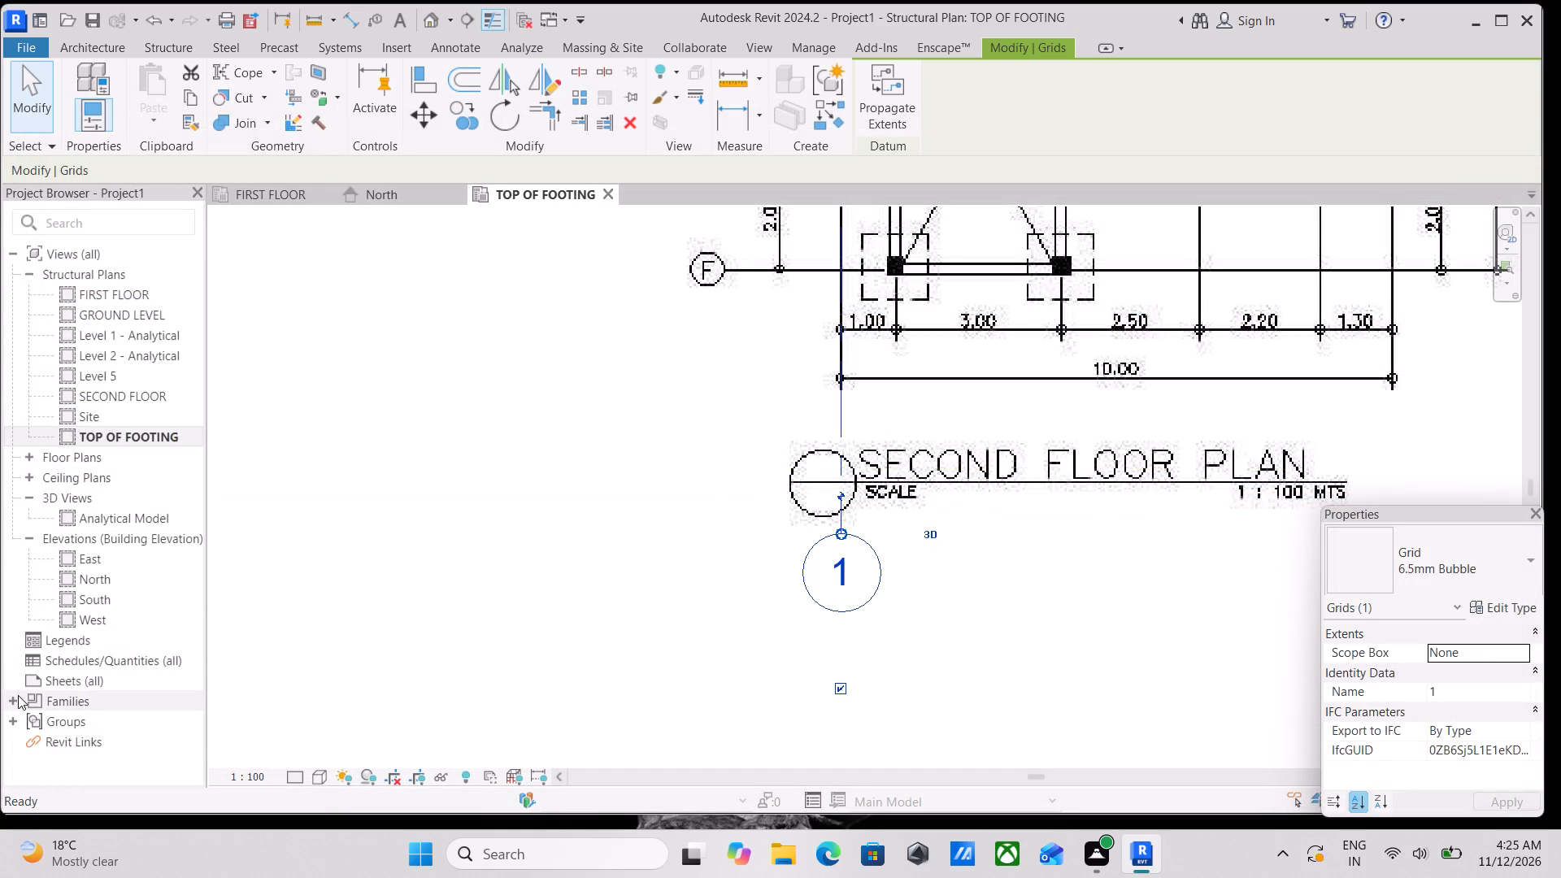
{"action": "left_click", "coordinate": [12, 702]}
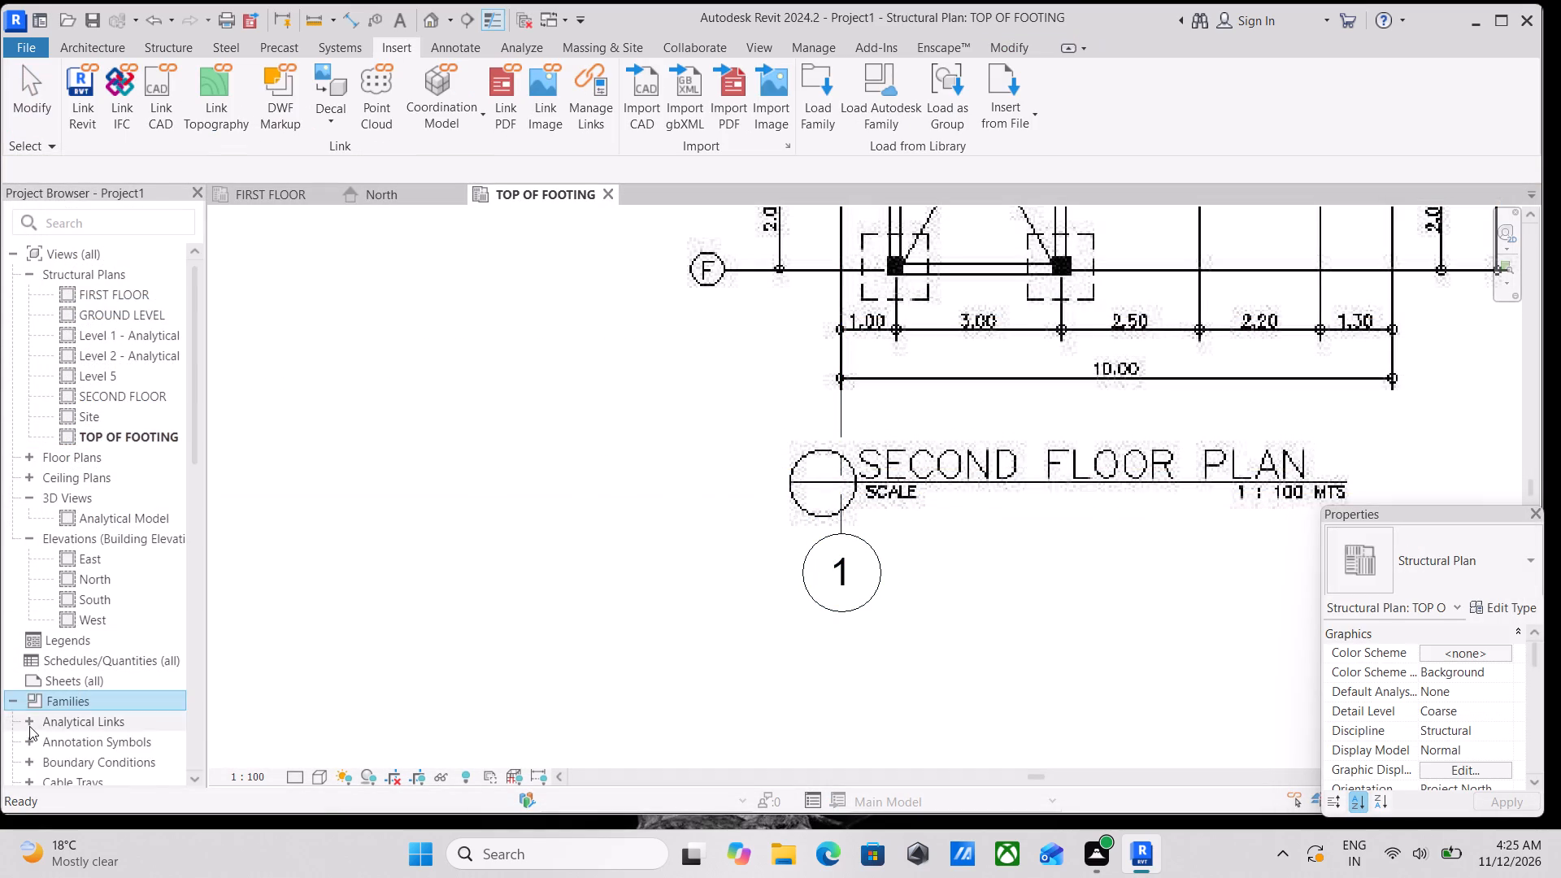
{"action": "scroll", "coordinate": [29, 726], "scroll_direction": "down", "scroll_amount": 4}
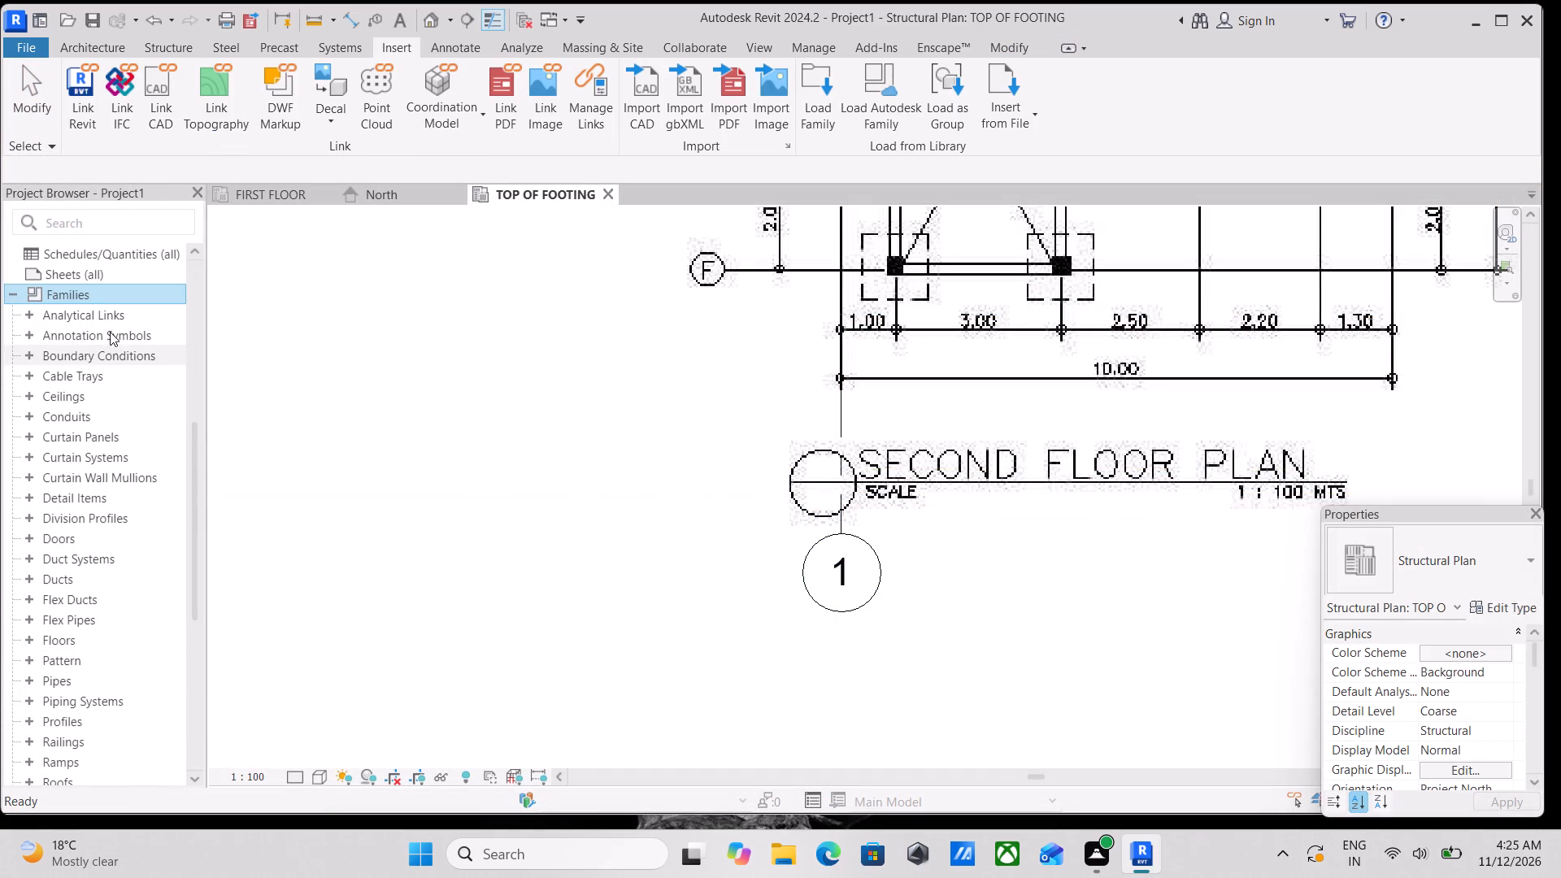
{"action": "left_click", "coordinate": [27, 334]}
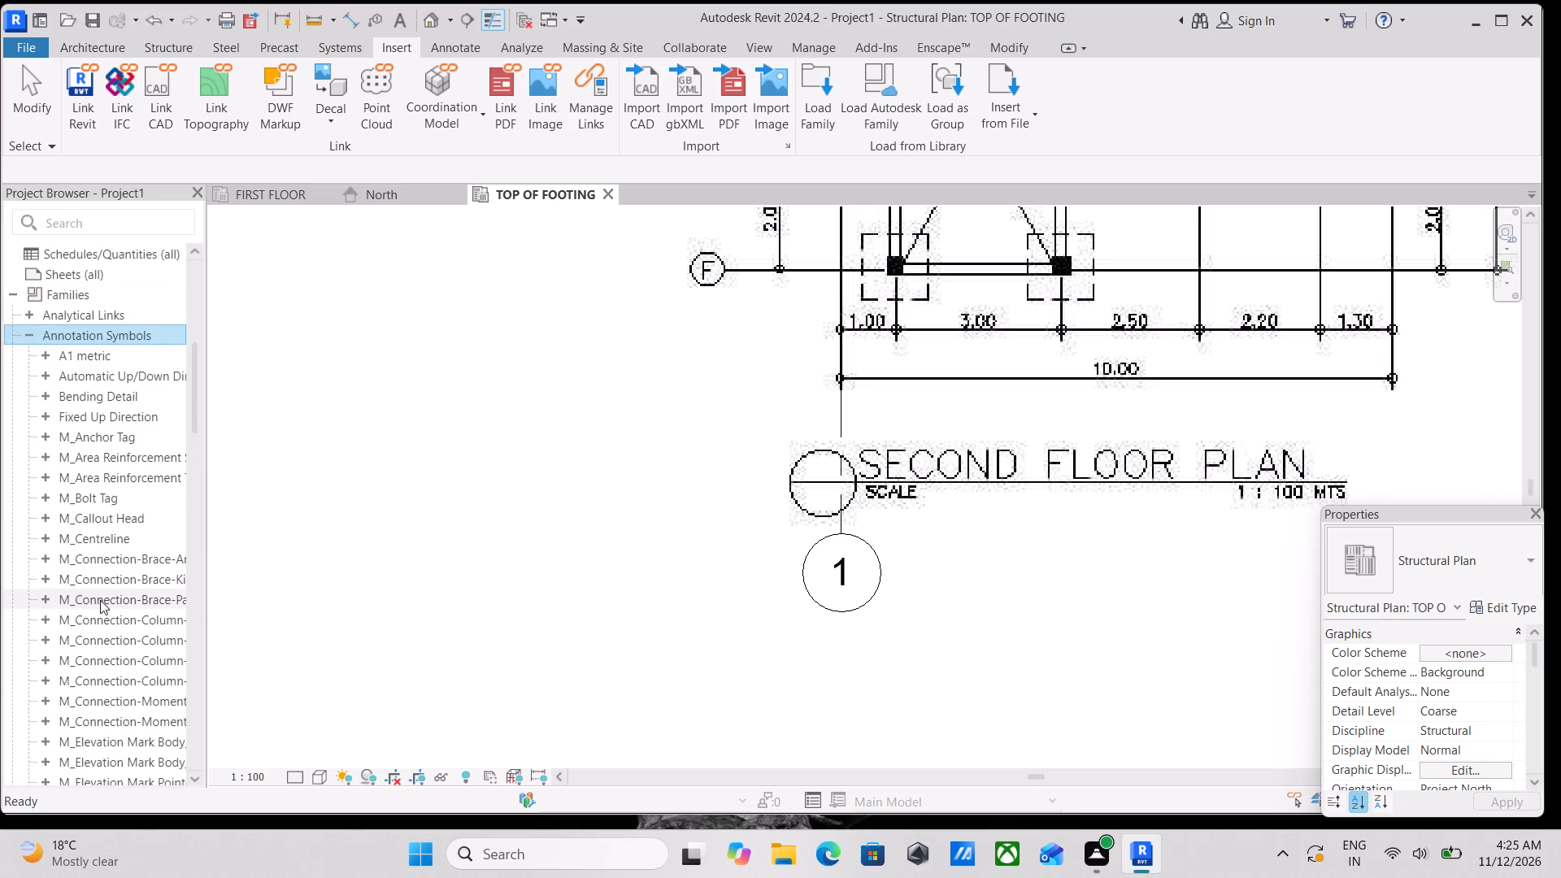
{"action": "scroll", "coordinate": [112, 629], "scroll_direction": "down", "scroll_amount": 4}
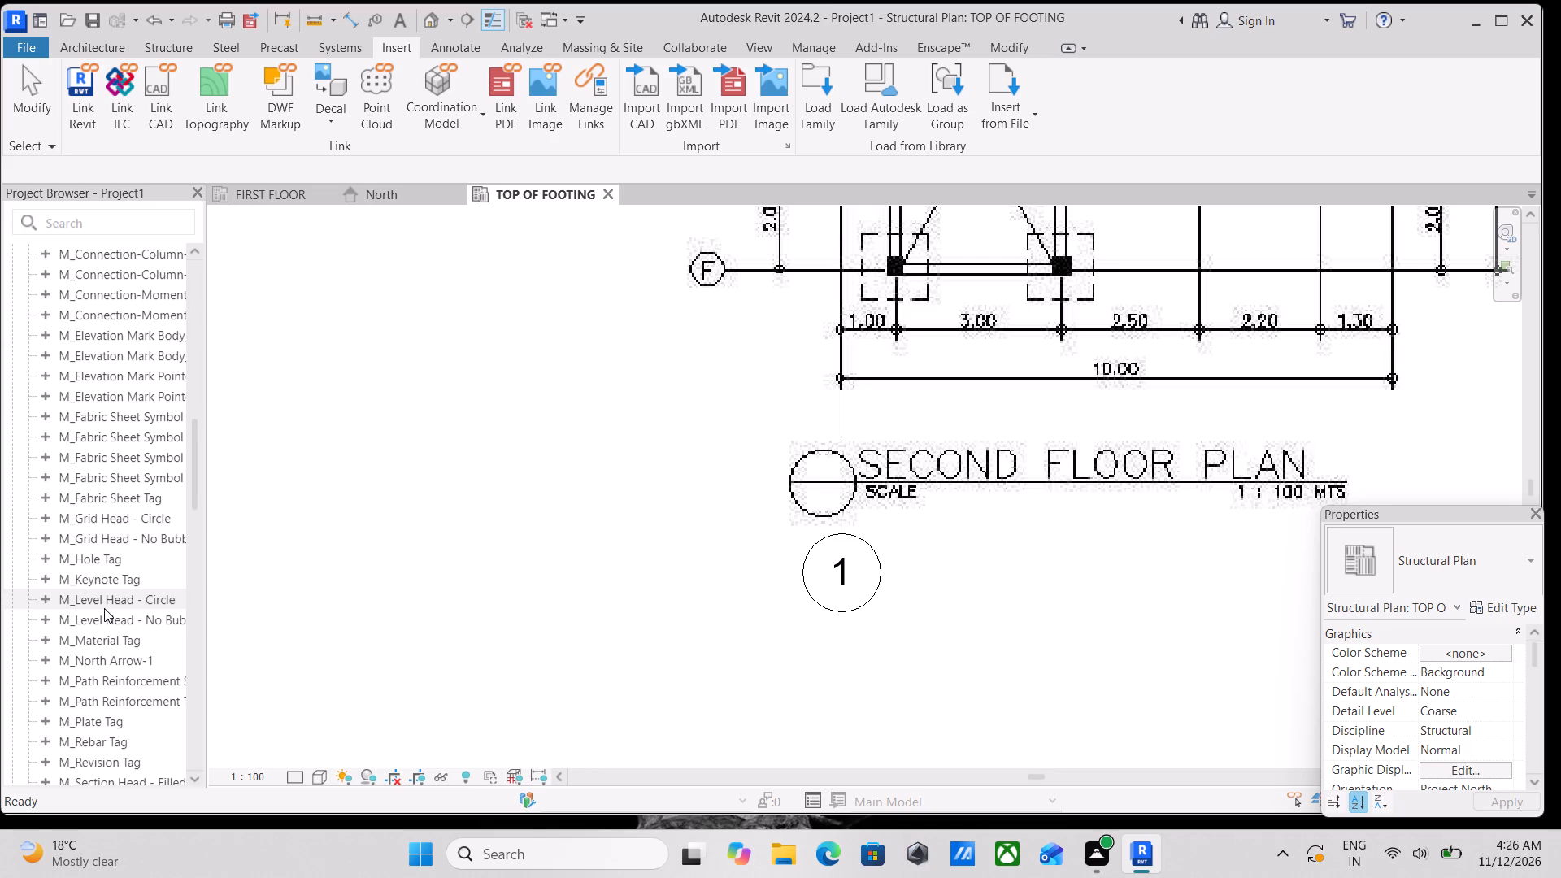
{"action": "scroll", "coordinate": [86, 574], "scroll_direction": "down", "scroll_amount": 1}
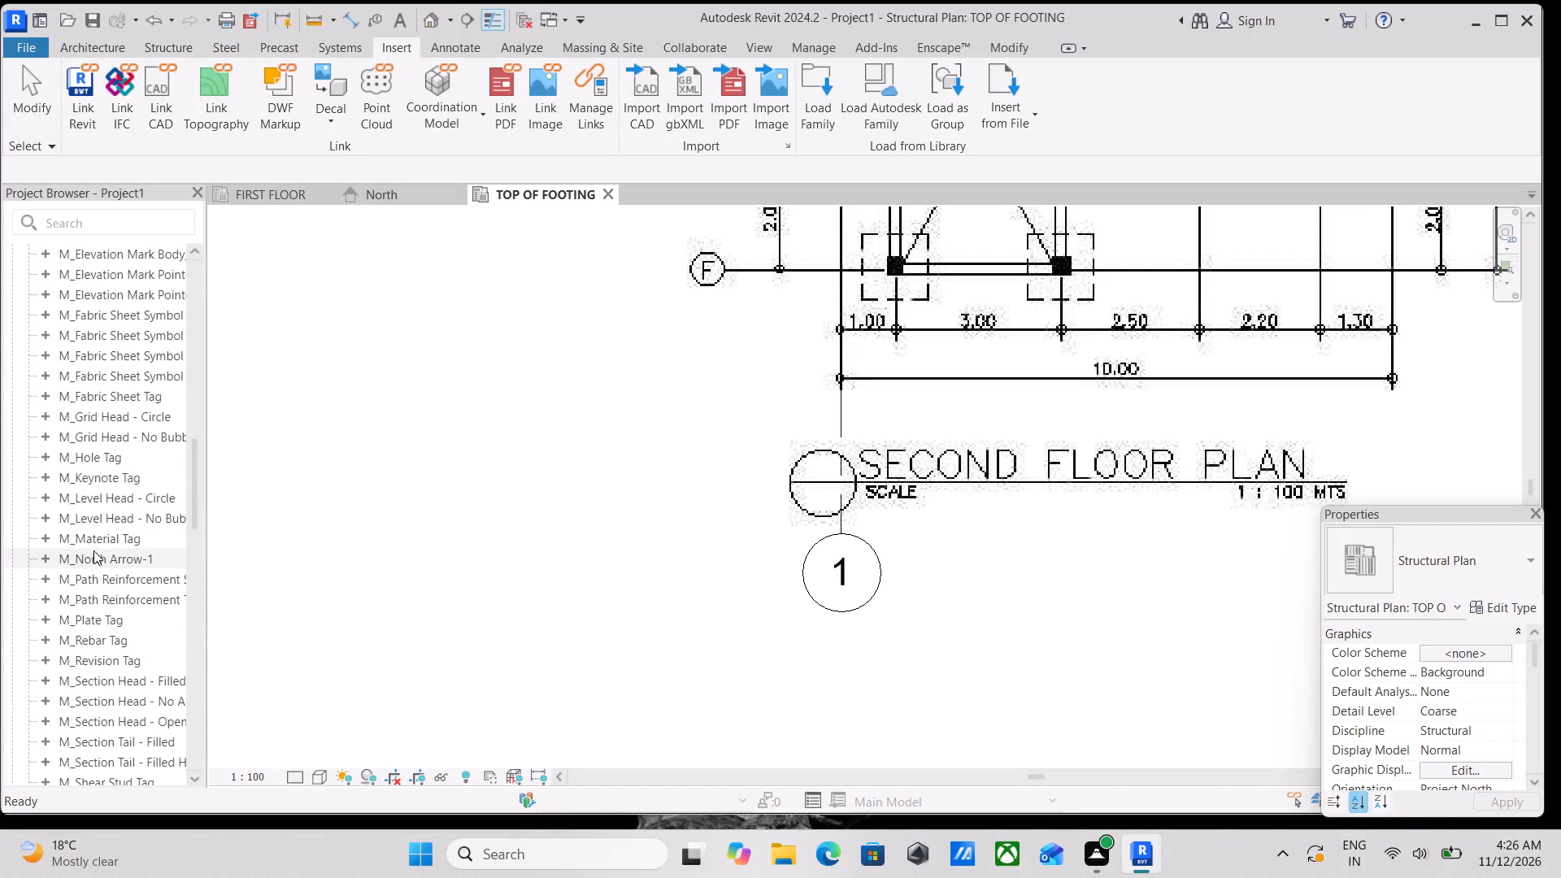
{"action": "scroll", "coordinate": [95, 537], "scroll_direction": "up", "scroll_amount": 1}
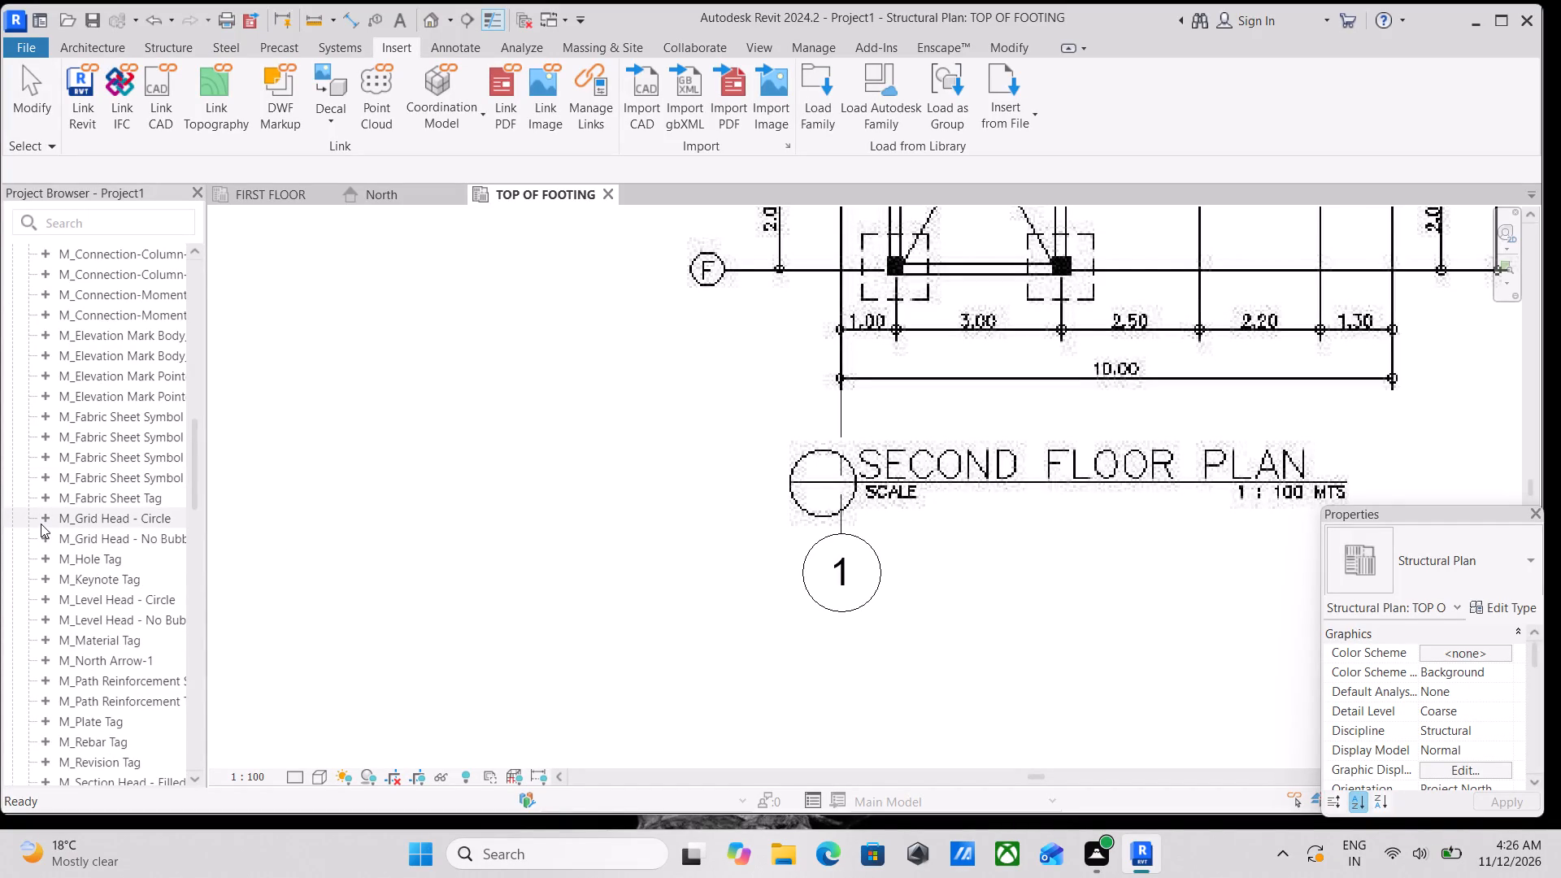
{"action": "left_click", "coordinate": [41, 520]}
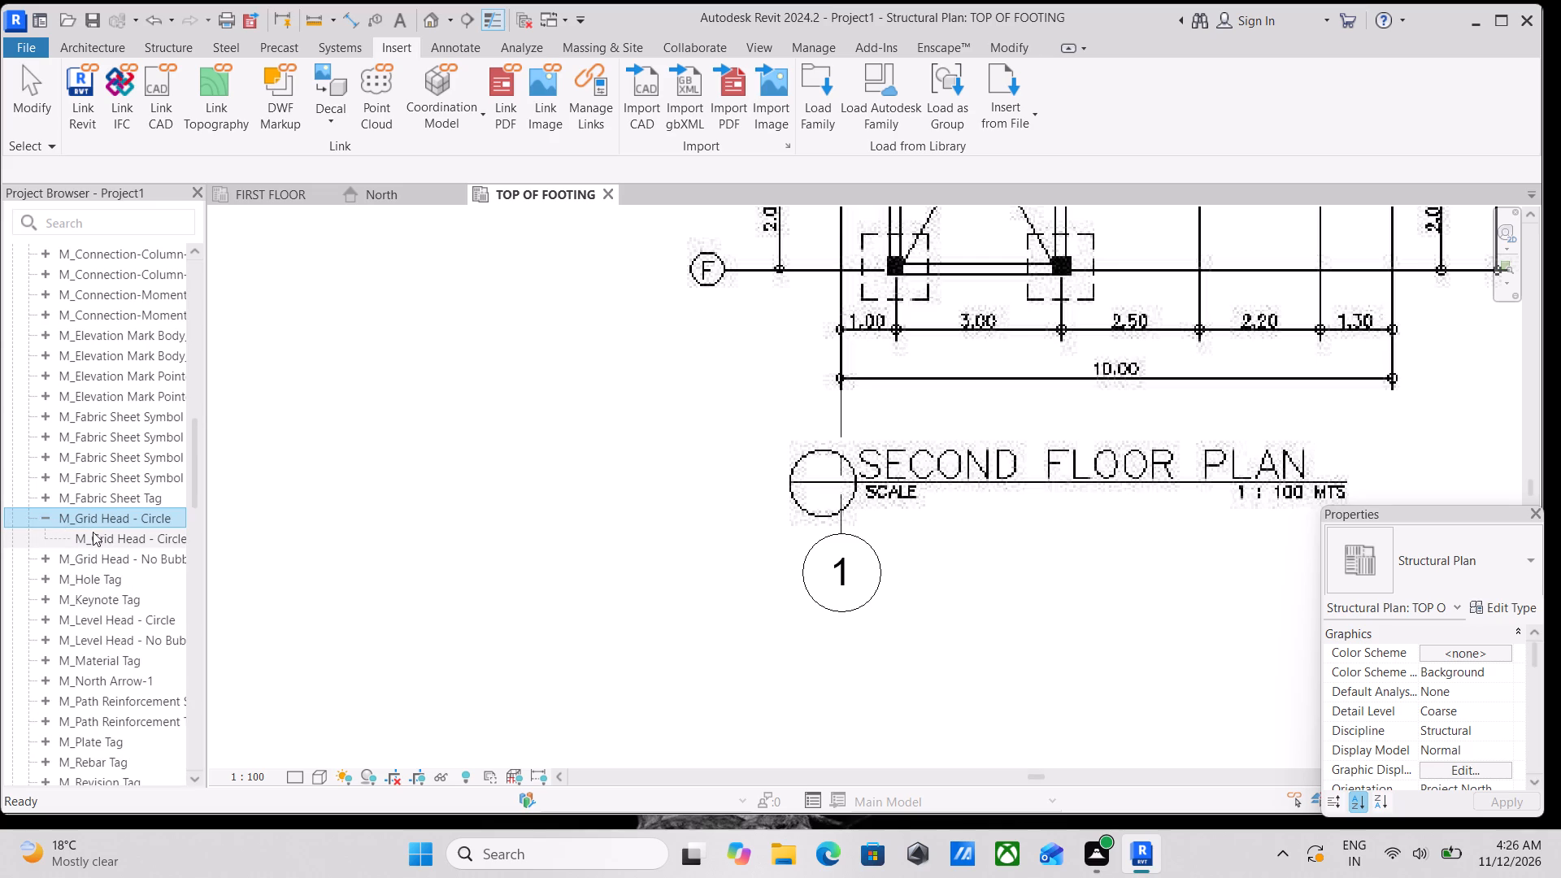
{"action": "left_click", "coordinate": [105, 537]}
{"action": "double_click", "coordinate": [105, 537]}
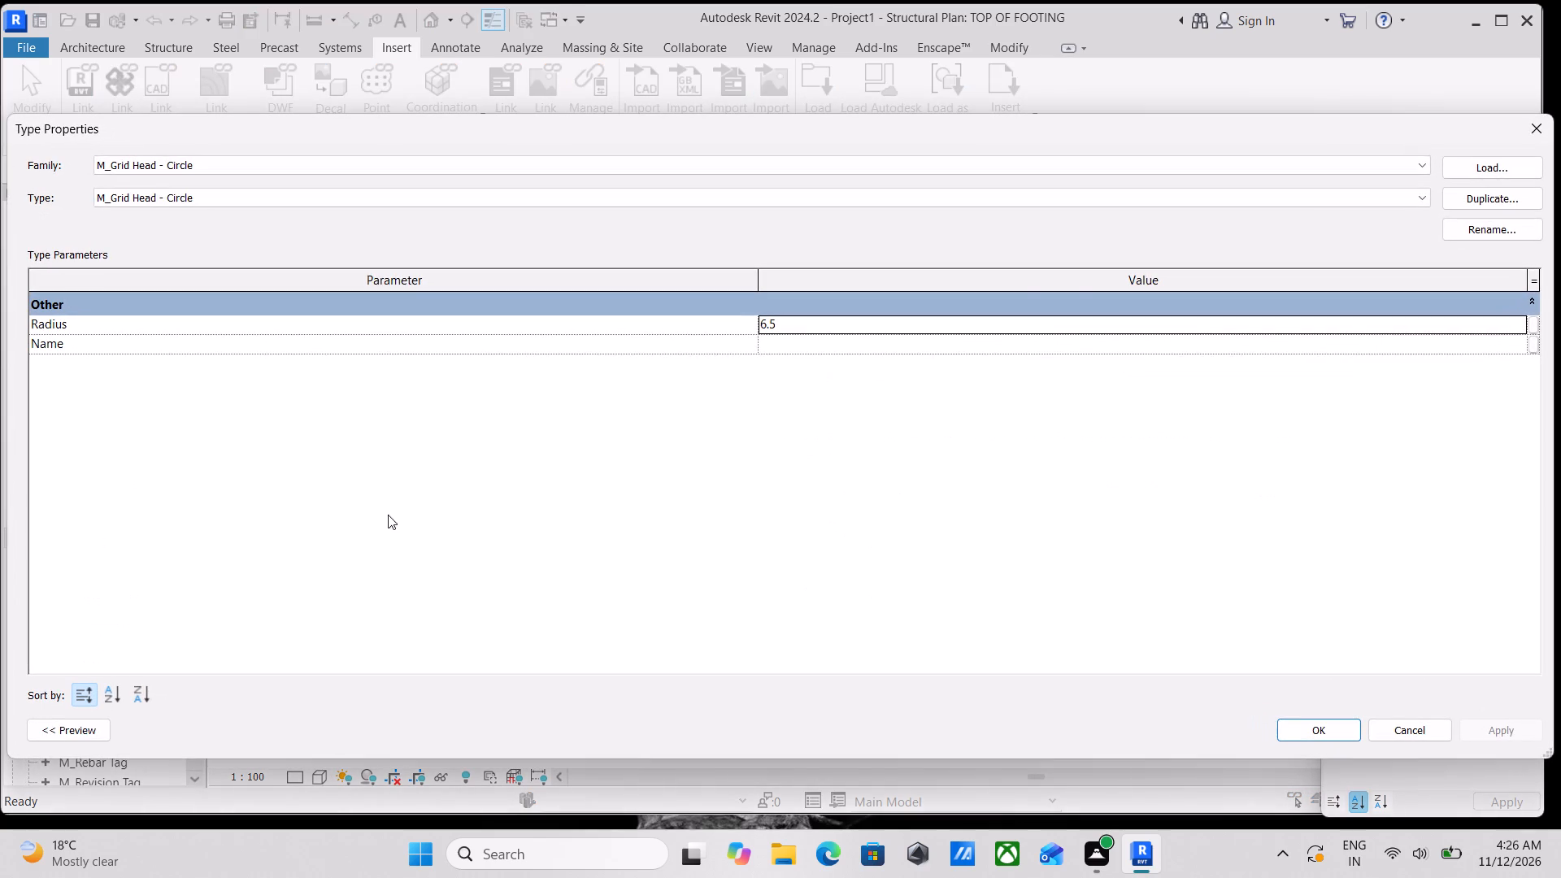
Duplicate the circular grid head type under the name M_Grid Head -4MM CIRCLE.
{"action": "left_click", "coordinate": [1477, 199]}
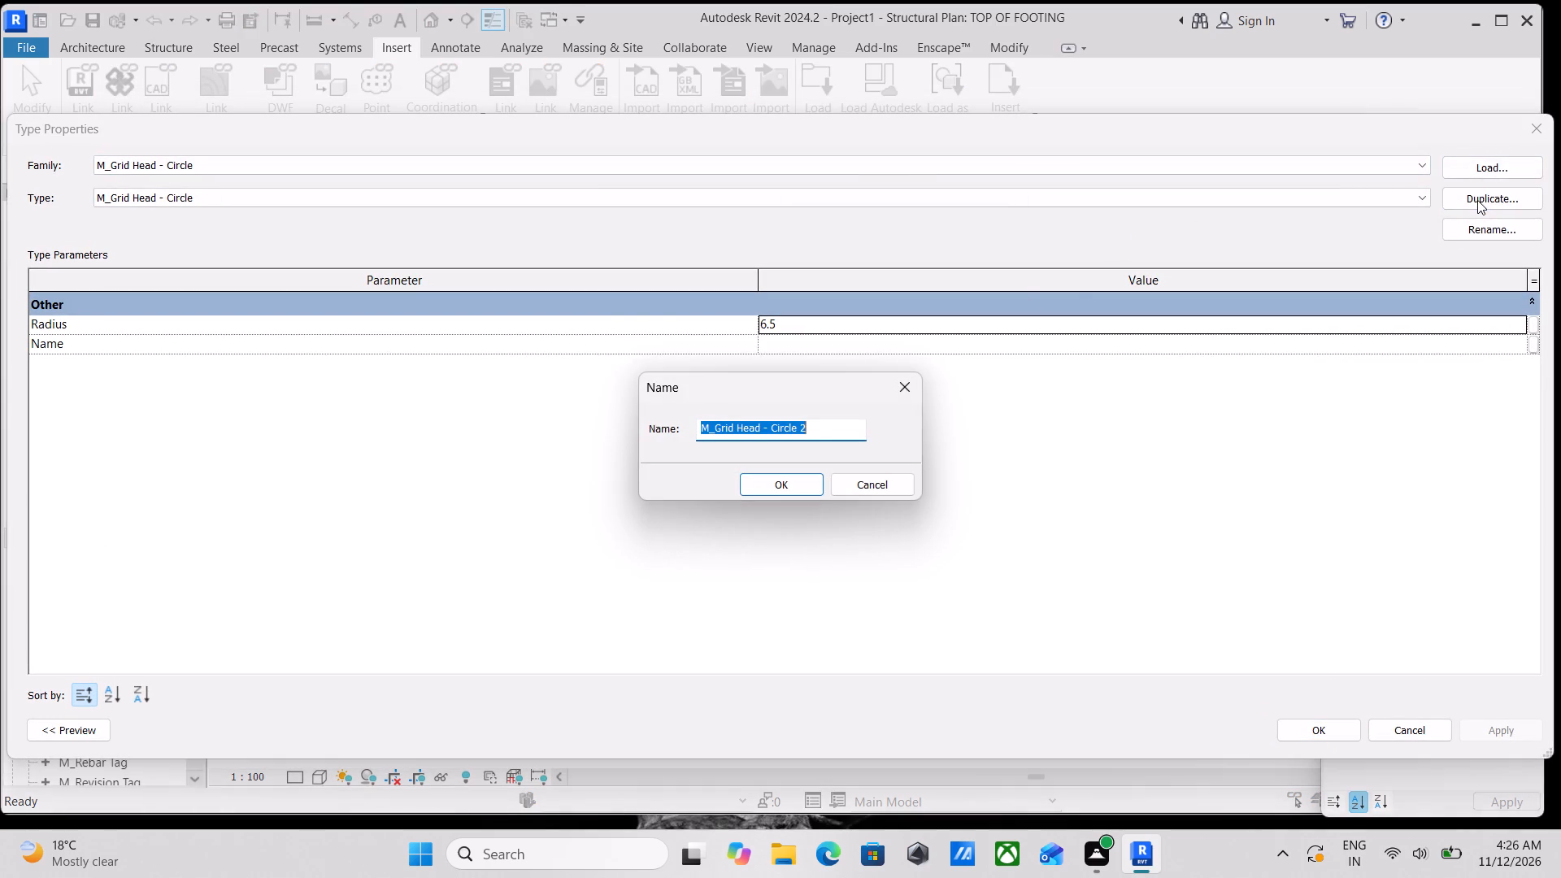
{"action": "left_click", "coordinate": [798, 432]}
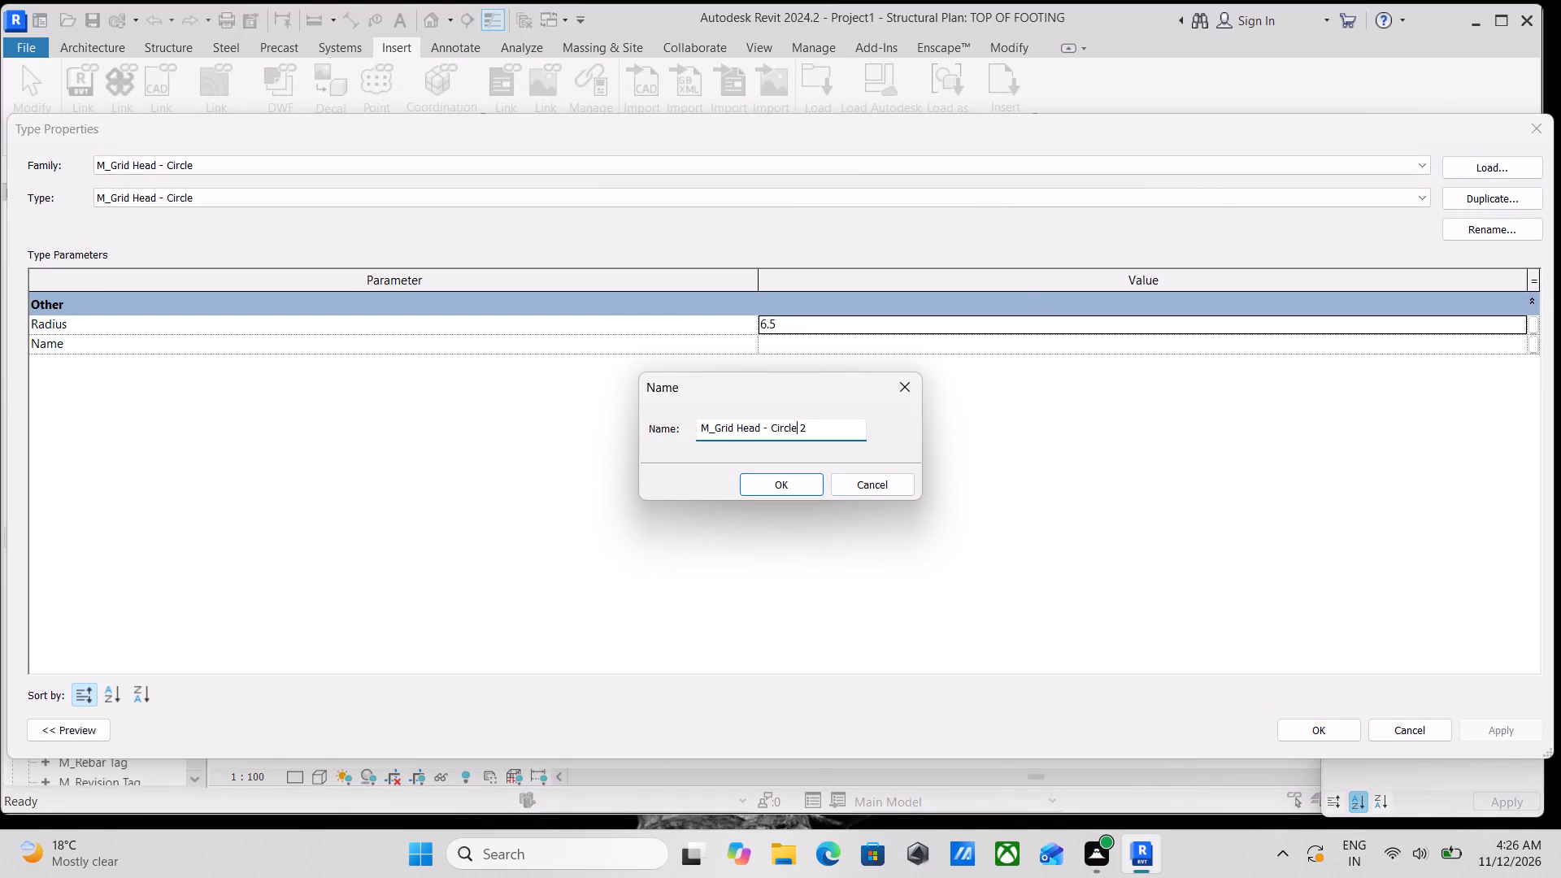
{"action": "left_click_drag", "start_coordinate": [812, 426], "coordinate": [799, 425]}
{"action": "key", "text": "BackSpace"}
{"action": "key", "text": "BackSpace"}
{"action": "key", "text": "BackSpace"}
{"action": "key", "text": "BackSpace"}
{"action": "key", "text": "BackSpace"}
{"action": "key", "text": "BackSpace"}
{"action": "key", "text": "BackSpace"}
{"action": "key", "text": "BackSpace"}
{"action": "key", "text": "BackSpace"}
{"action": "type", "text": "4MM"}
{"action": "key", "text": "space"}
{"action": "type", "text": "CI"}
{"action": "type", "text": "RCL"}
{"action": "key", "text": "e"}
{"action": "left_click", "coordinate": [790, 483]}
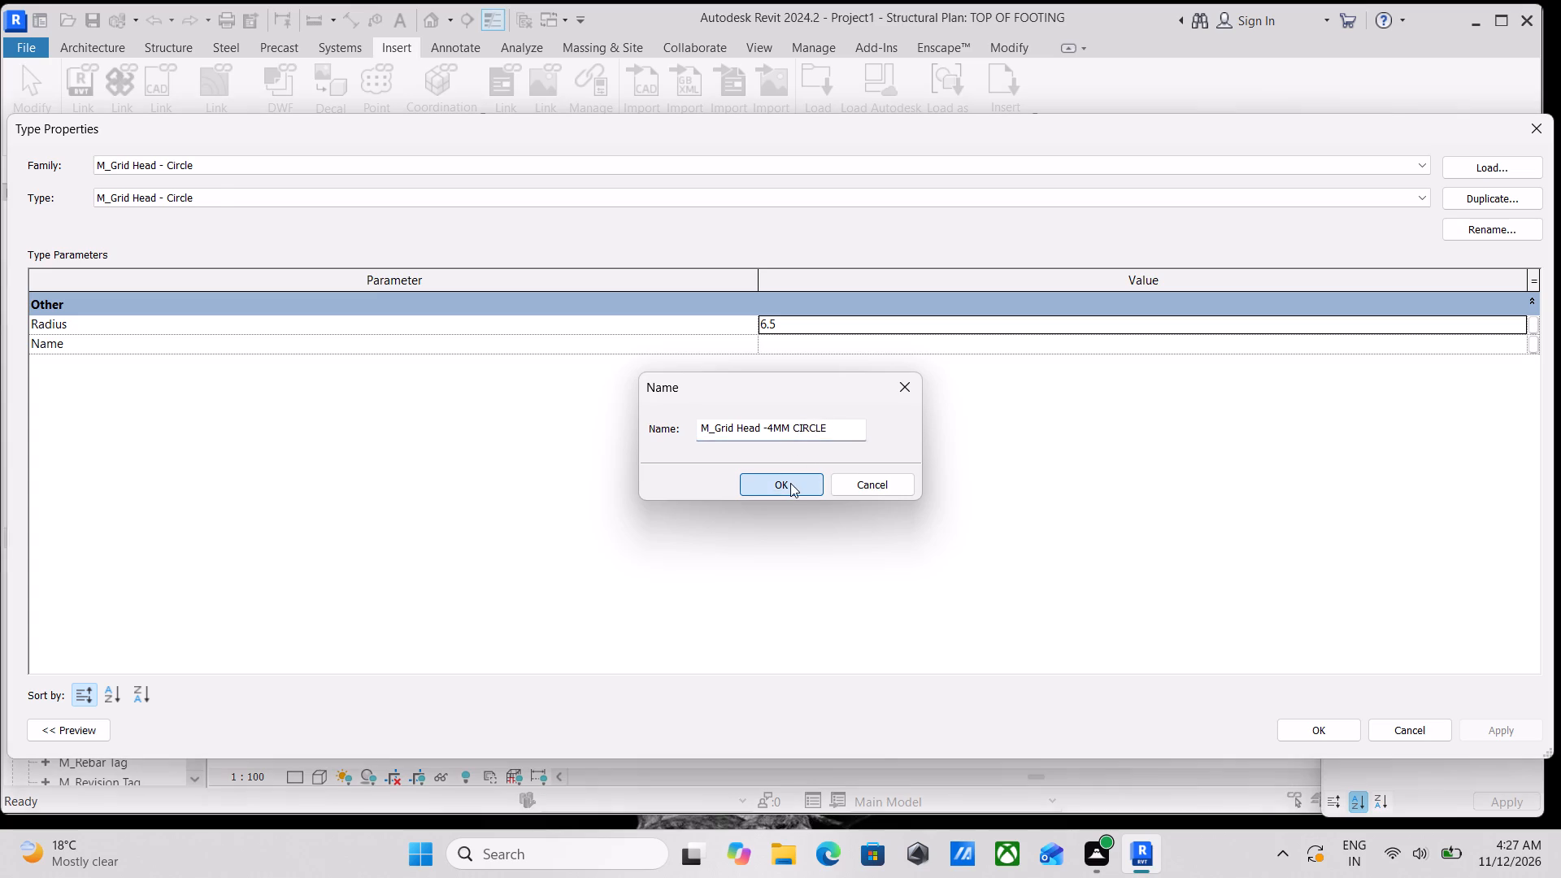
Set the new grid head type's radius to 4 mm and accept the type properties.
{"action": "left_click", "coordinate": [806, 325]}
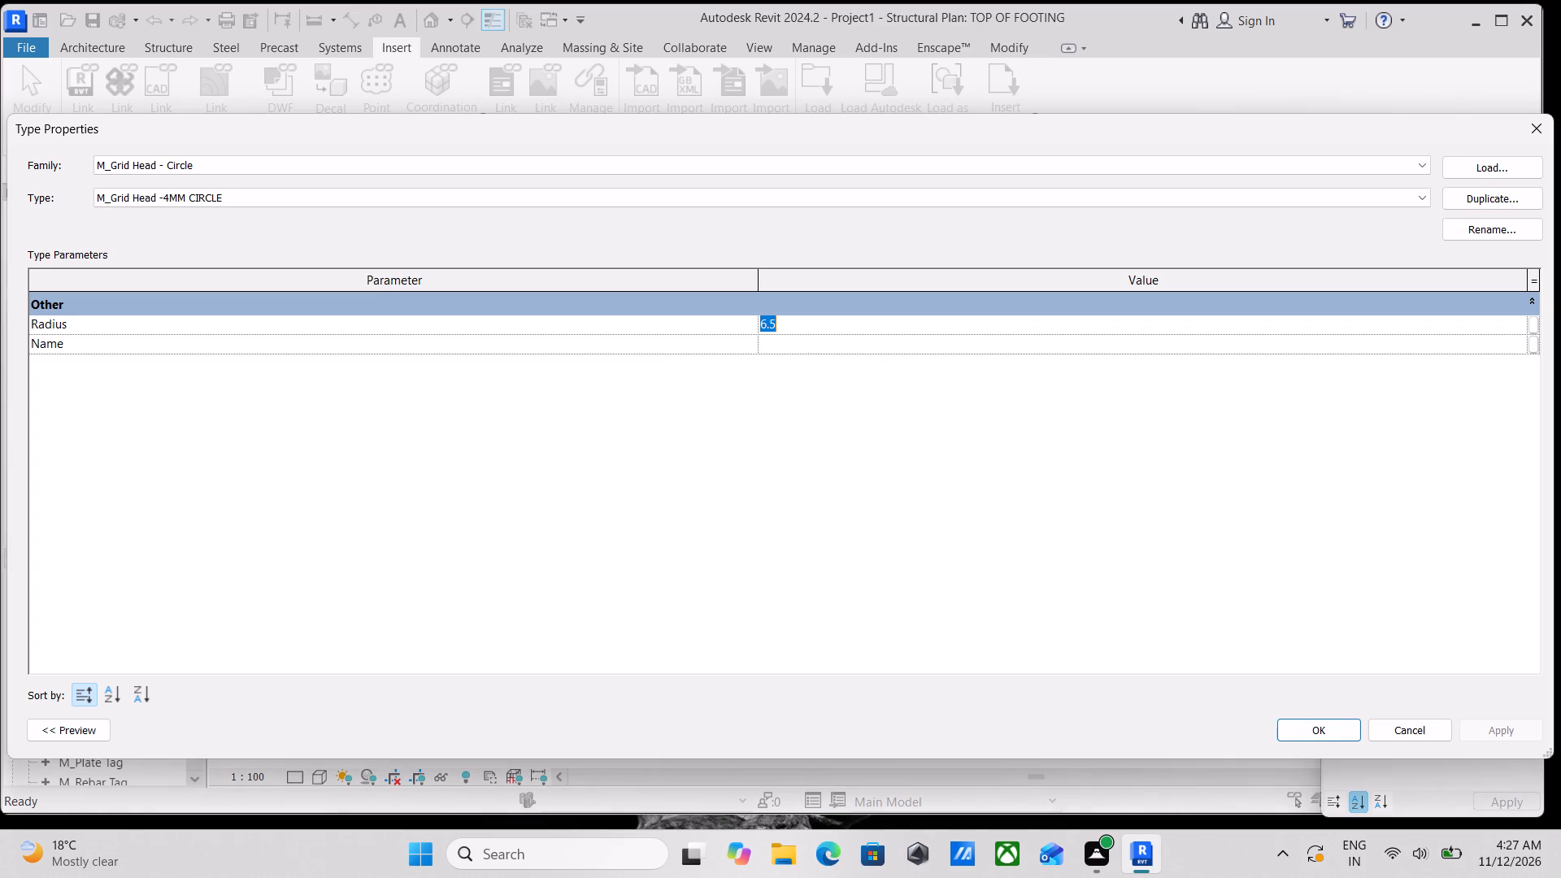
{"action": "key", "text": "4"}
{"action": "type", "text": "MM"}
{"action": "key", "text": "Return"}
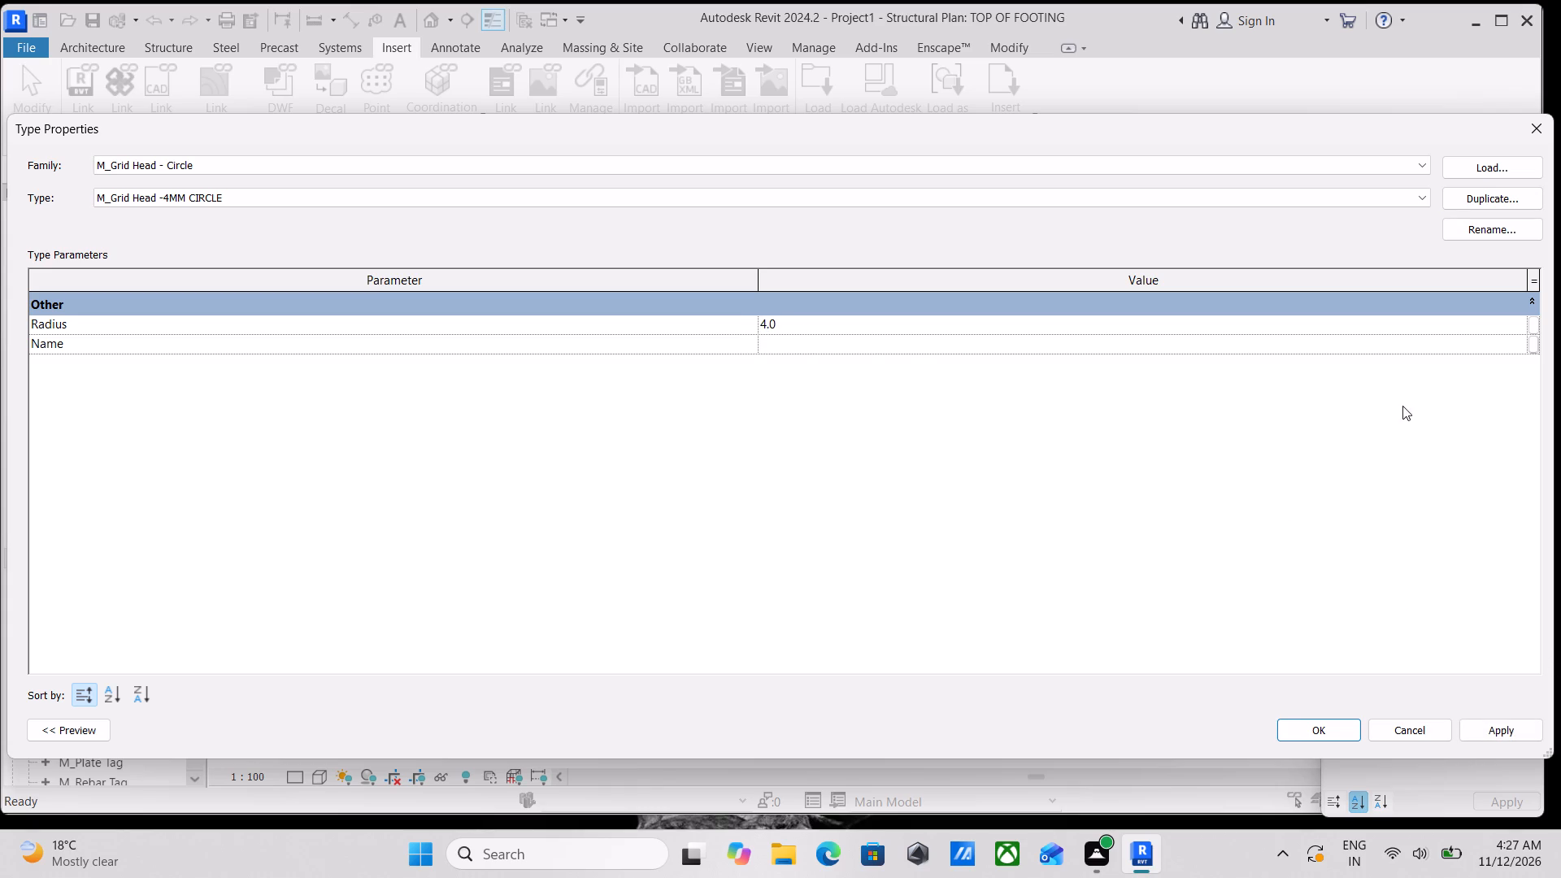
{"action": "left_click", "coordinate": [1494, 726]}
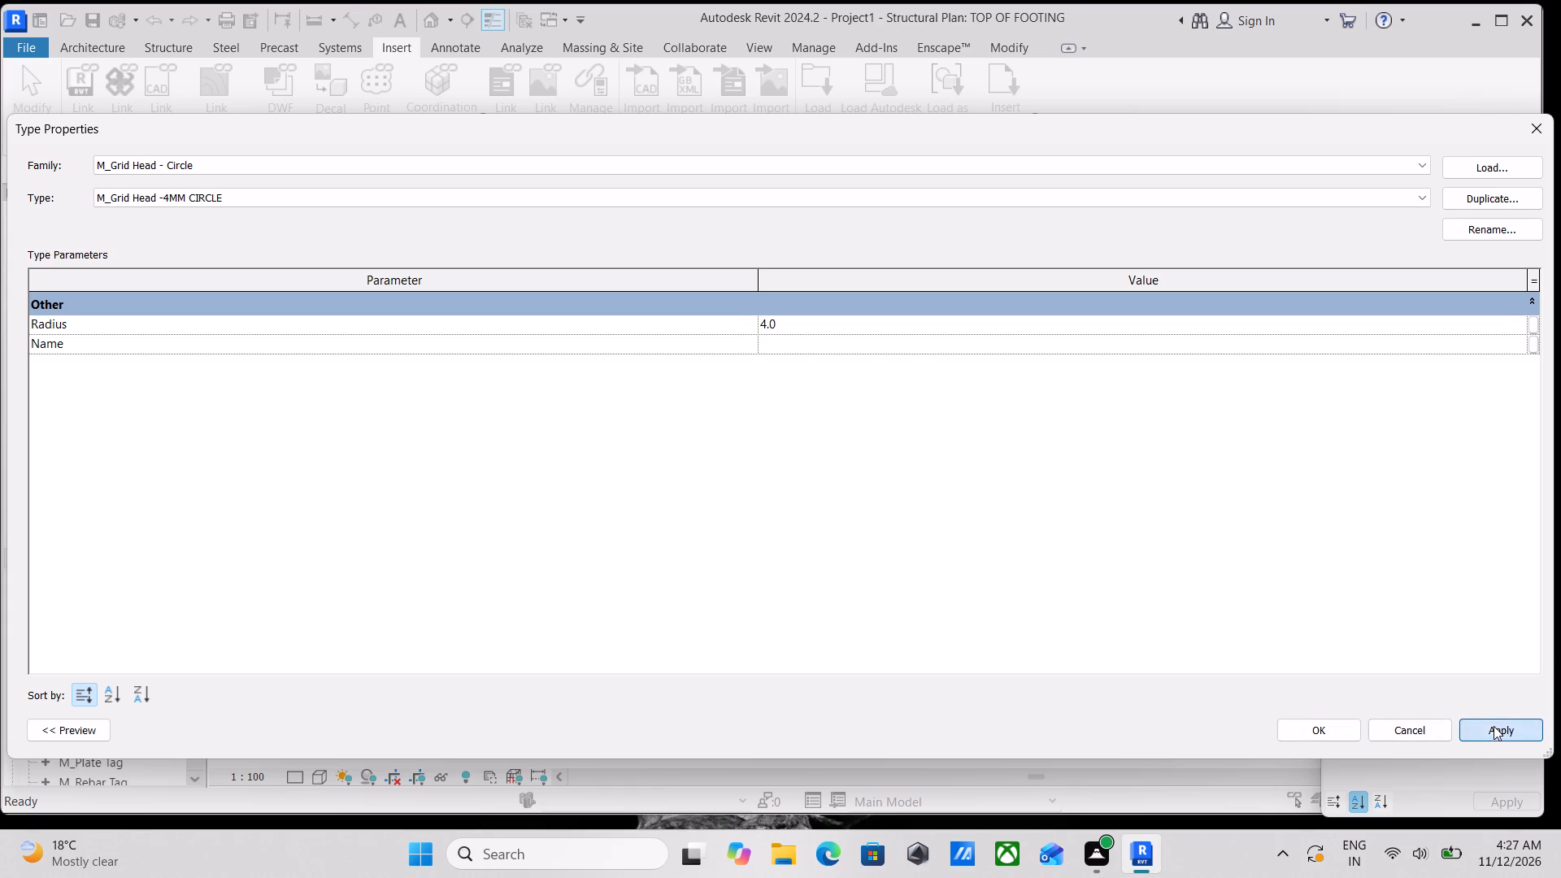
{"action": "left_click", "coordinate": [1333, 730]}
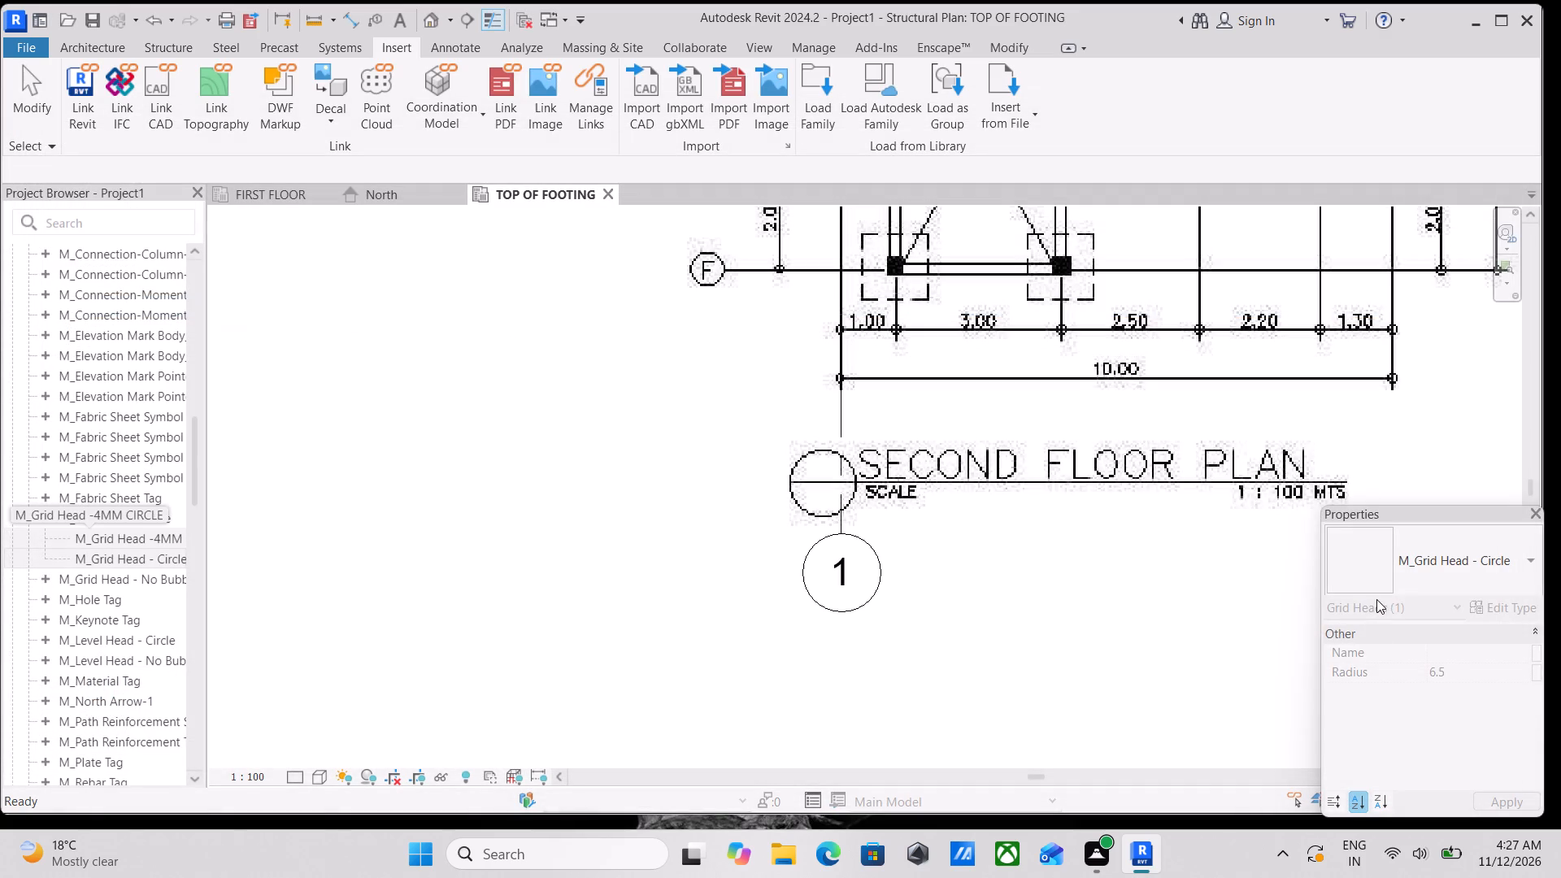
Change the 6.5mm Bubble type symbol of grid 1 to M_Grid Head - Circle : M_Grid Head -4MM CIRCLE.
{"action": "scroll", "coordinate": [963, 584], "scroll_direction": "down", "scroll_amount": 1}
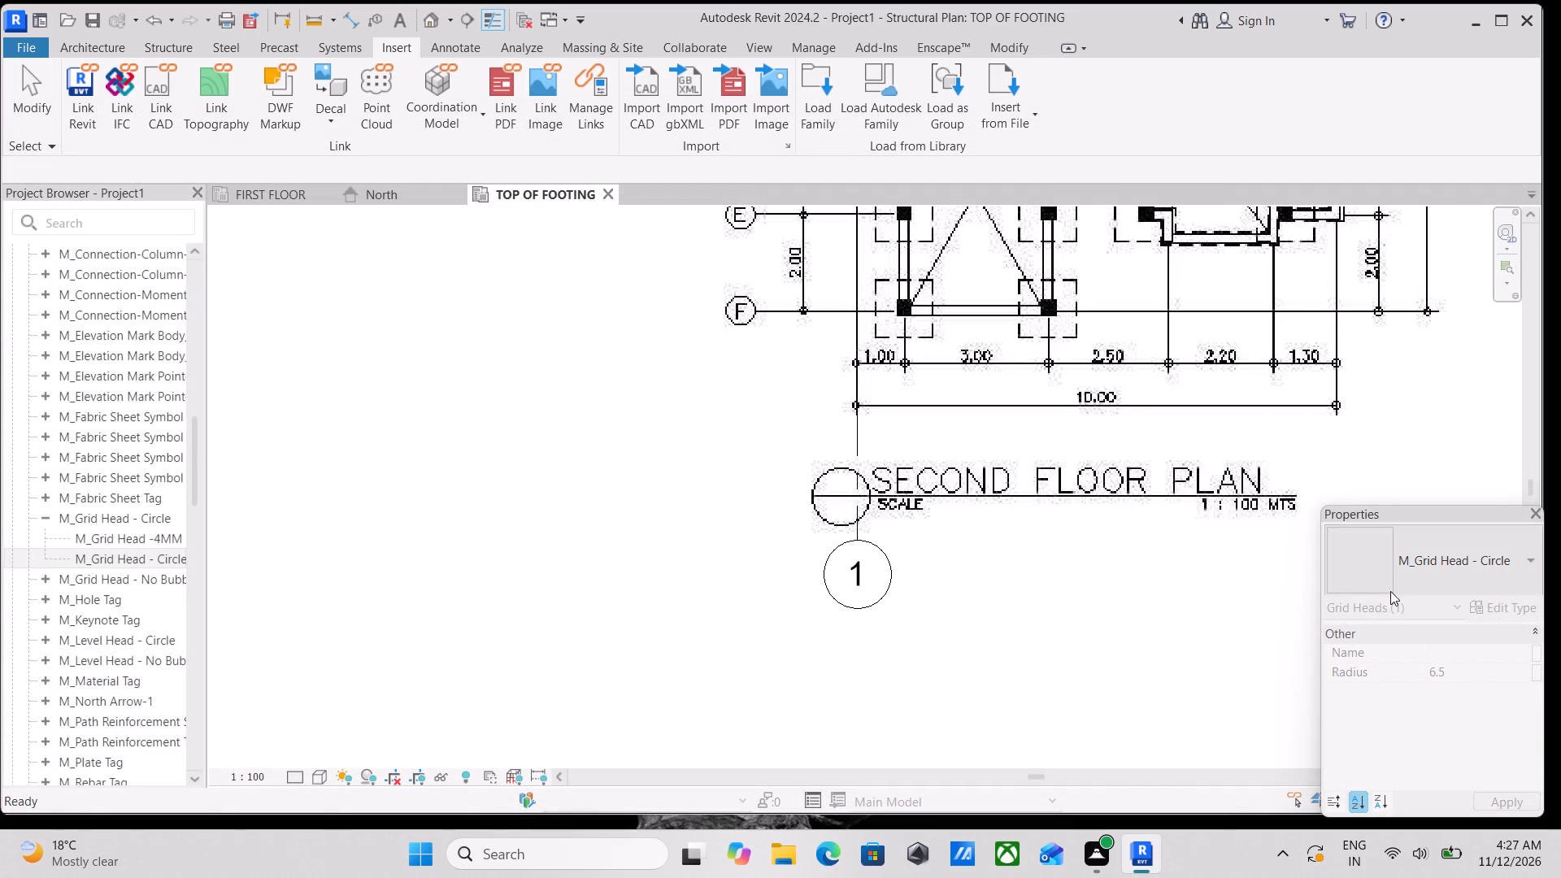
{"action": "left_click", "coordinate": [888, 587]}
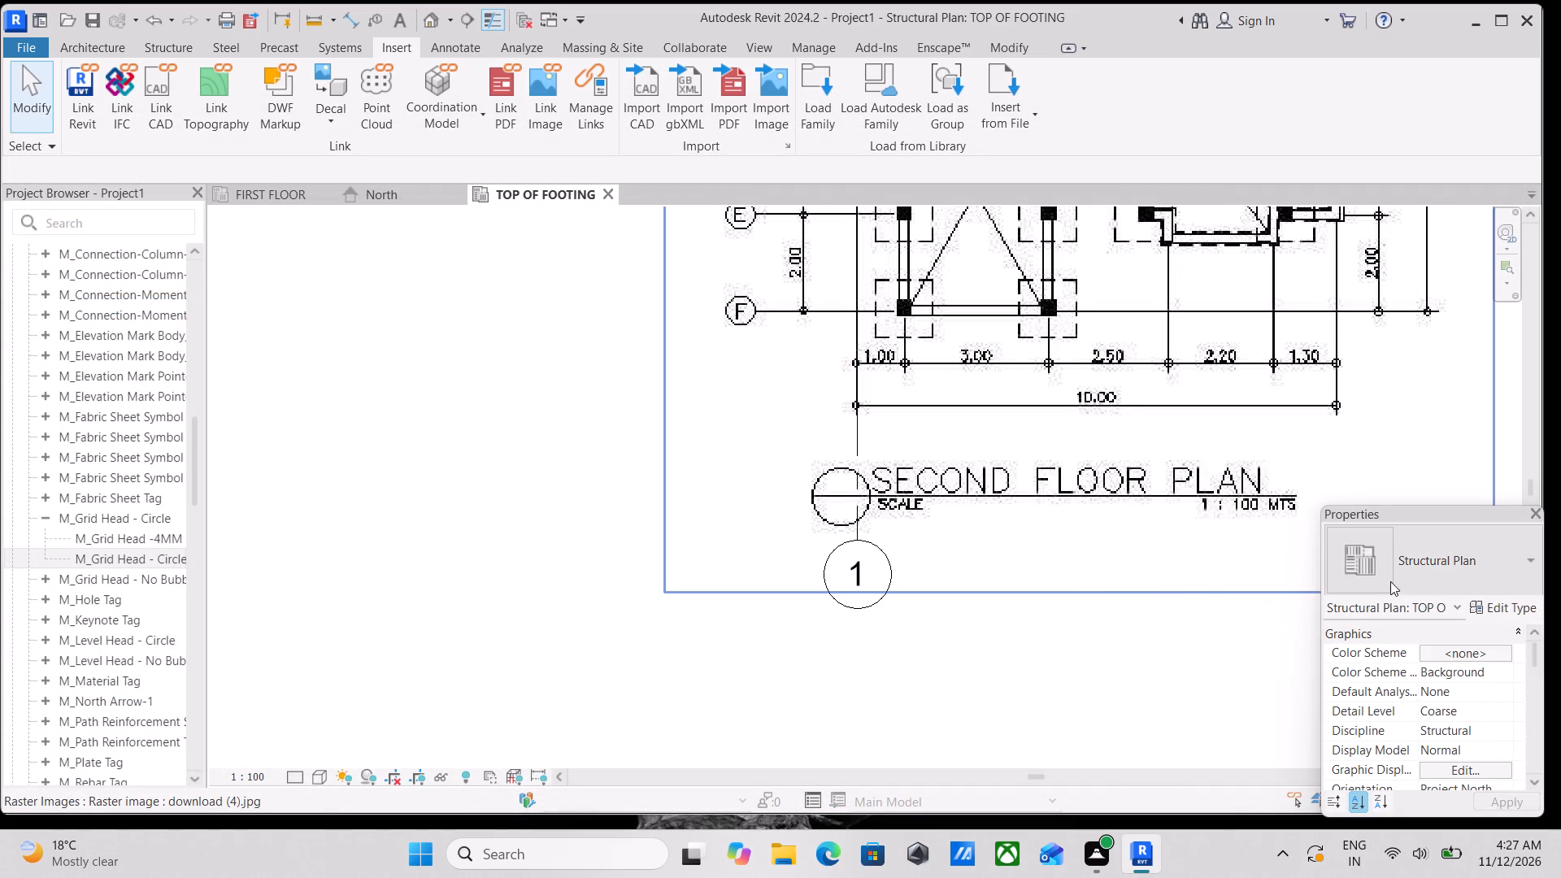
{"action": "left_click", "coordinate": [882, 554]}
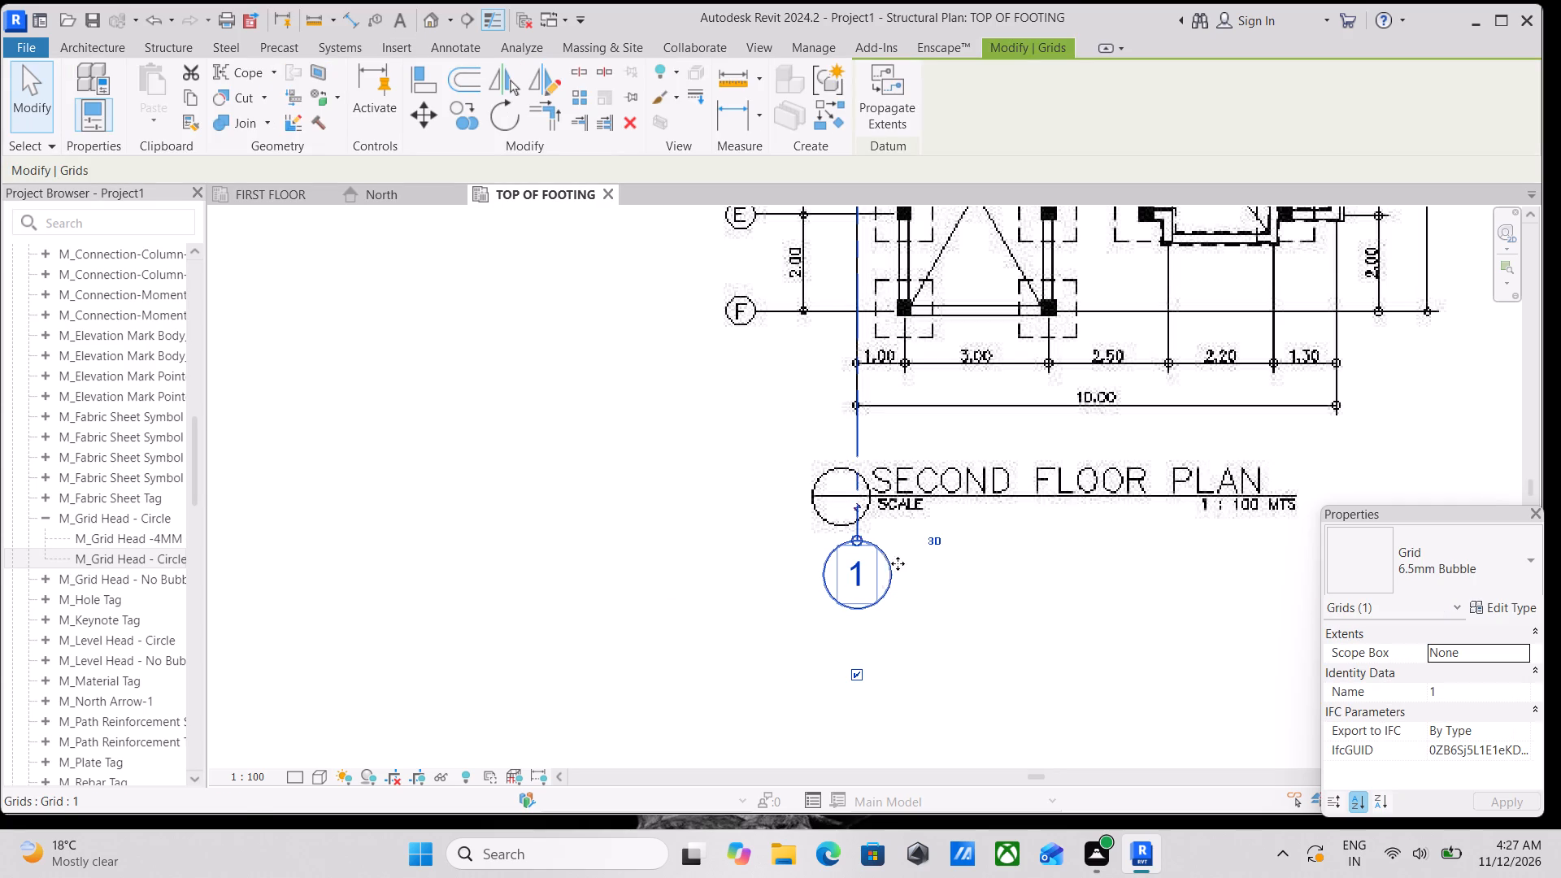
{"action": "left_click", "coordinate": [1515, 608]}
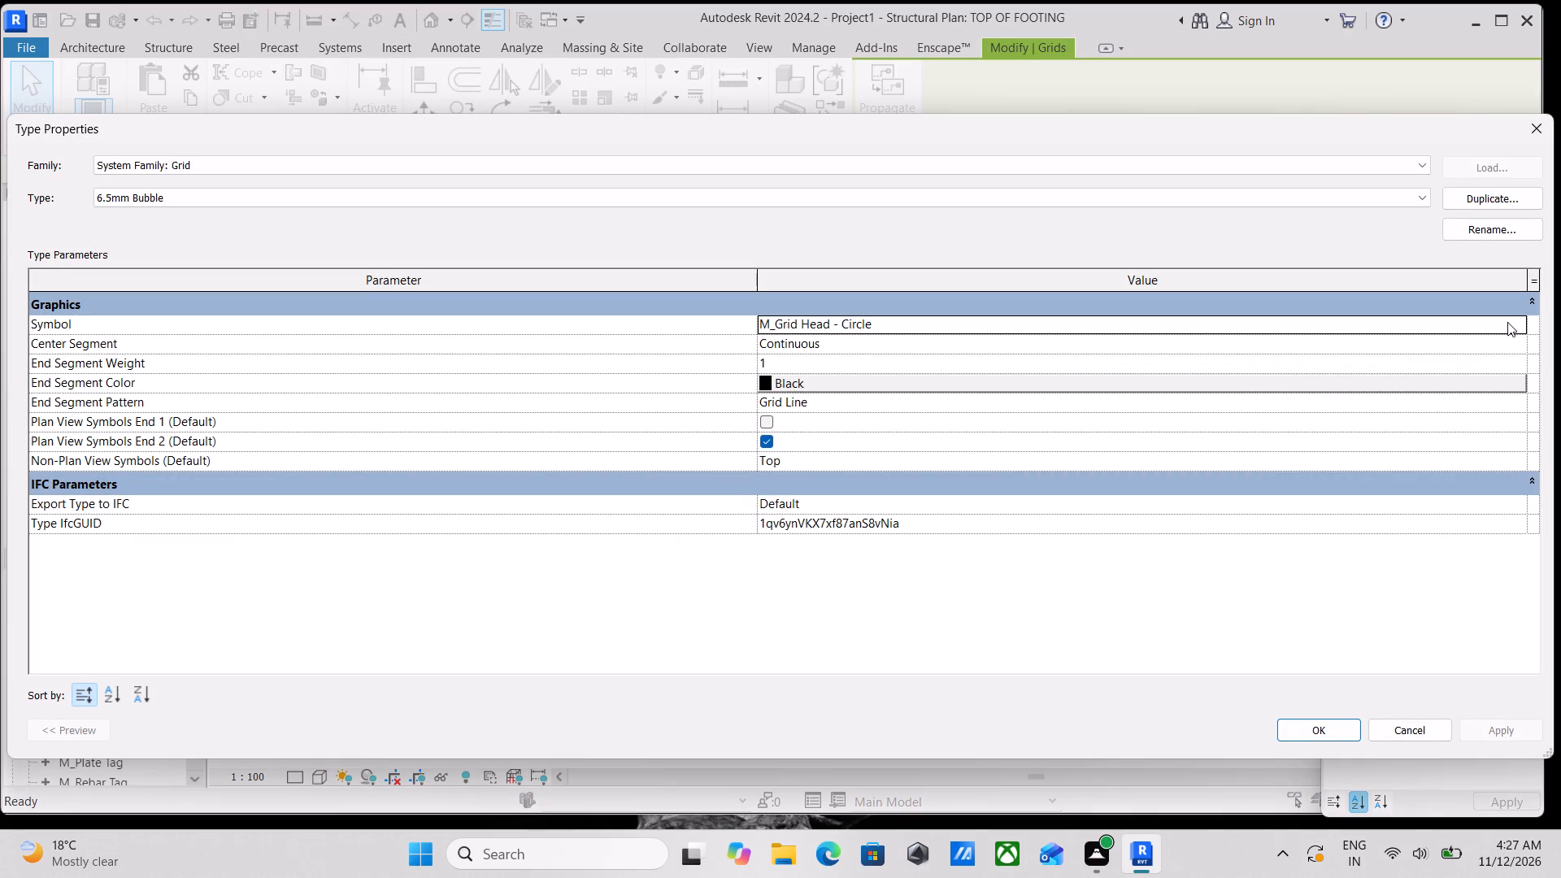
{"action": "left_click", "coordinate": [1507, 322]}
{"action": "left_click", "coordinate": [1516, 324]}
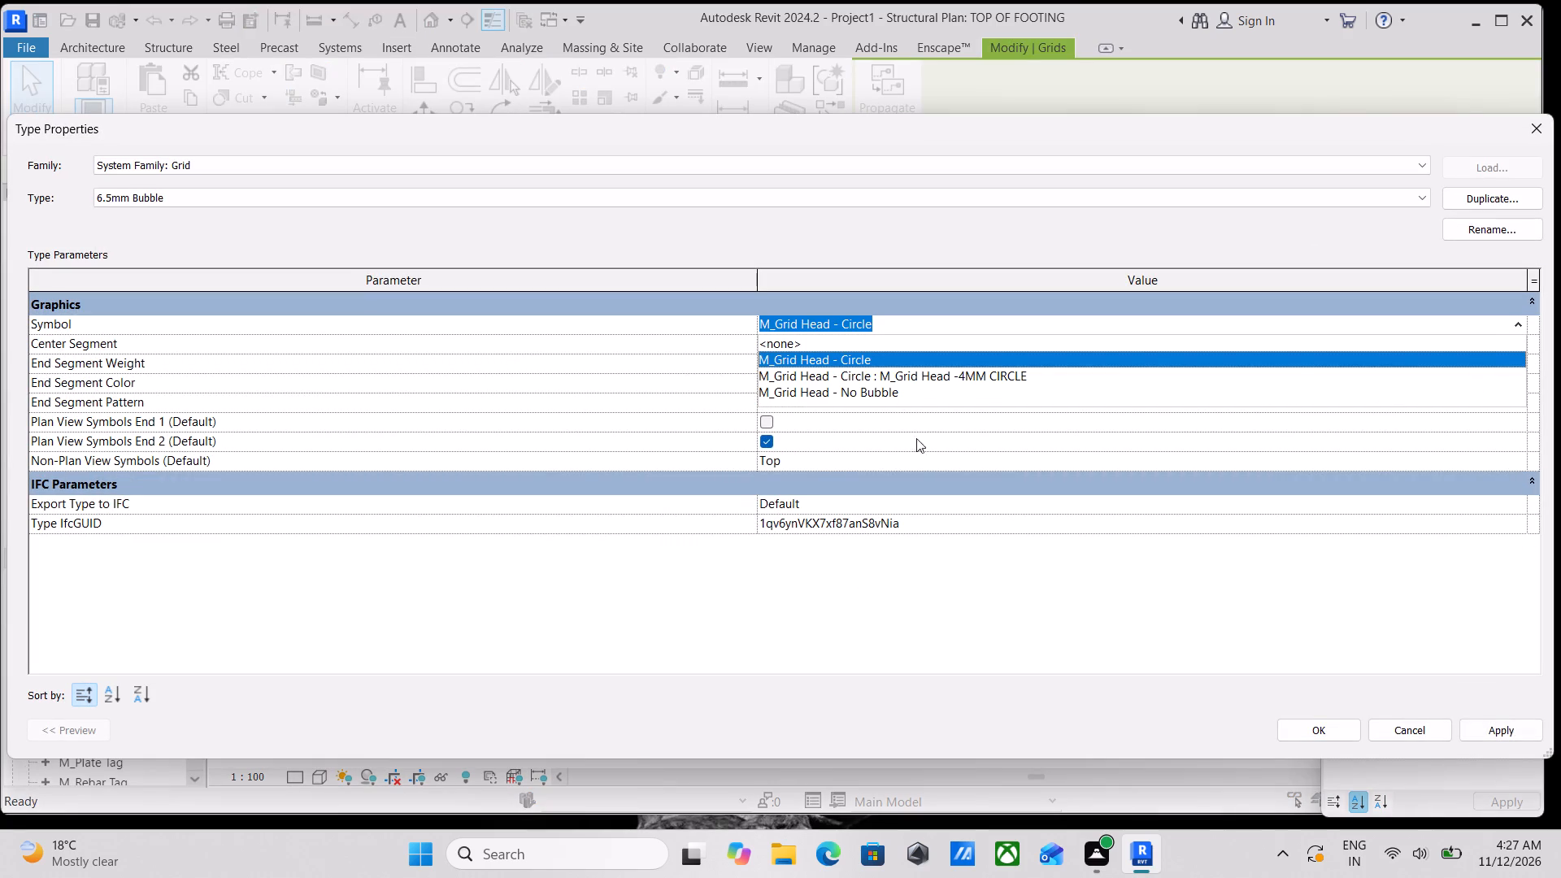
{"action": "left_click", "coordinate": [889, 373]}
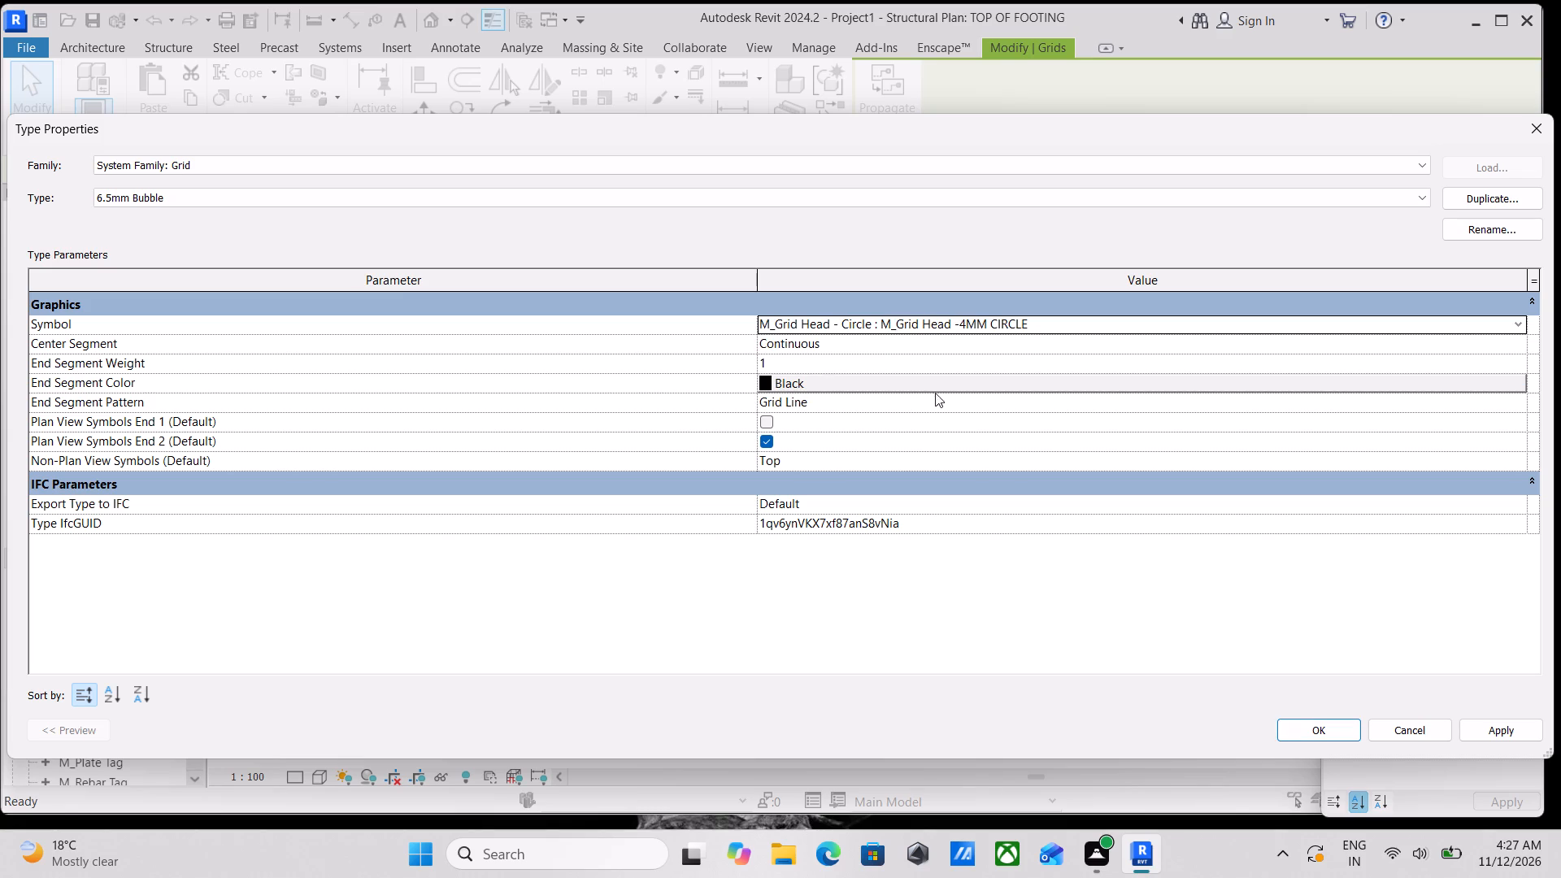
{"action": "left_click", "coordinate": [1471, 723]}
{"action": "left_click", "coordinate": [1347, 731]}
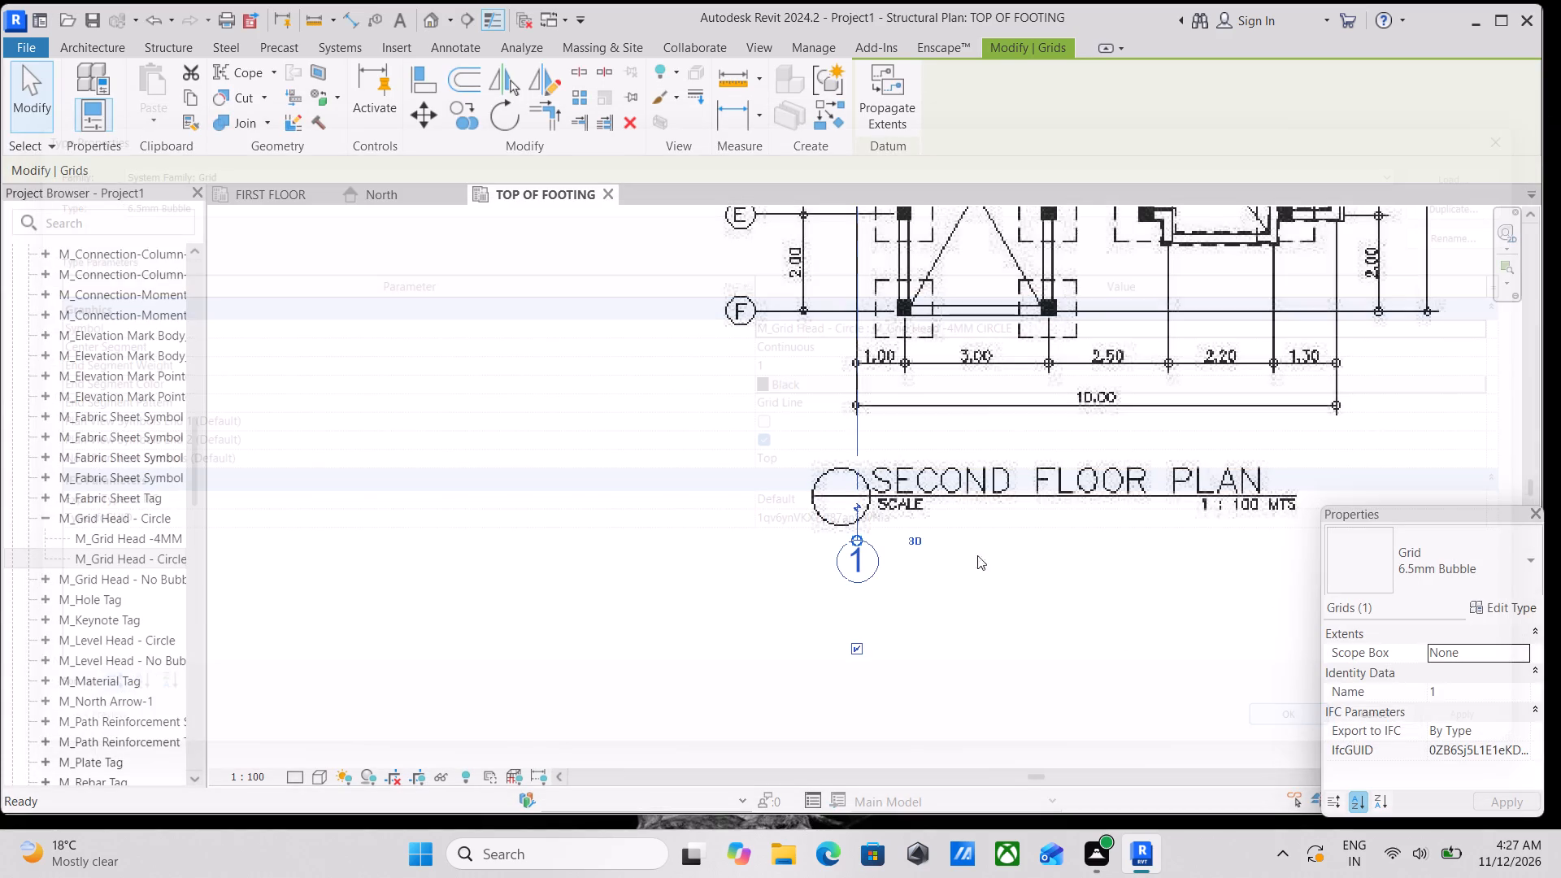
{"action": "scroll", "coordinate": [954, 547], "scroll_direction": "up", "scroll_amount": 1}
{"action": "scroll", "coordinate": [954, 547], "scroll_direction": "down", "scroll_amount": 2}
{"action": "middle_click_drag", "start_coordinate": [954, 547], "coordinate": [996, 632]}
{"action": "key", "text": "Escape"}
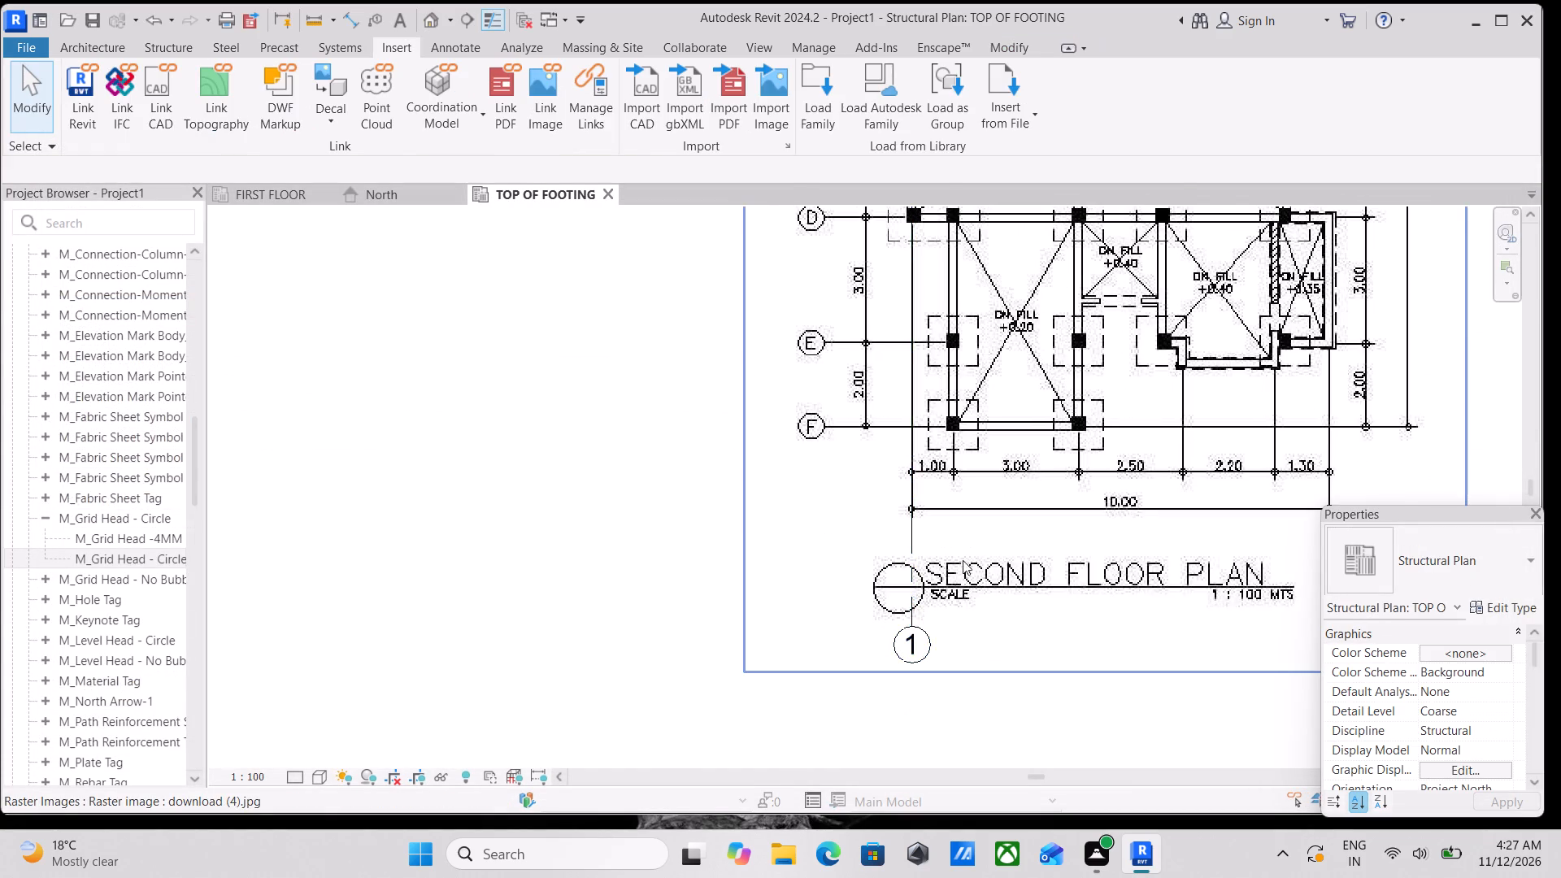
Examine the numbered axes 1 to 5 and their column positions along the top edge of the floor plan image.
{"action": "scroll", "coordinate": [963, 557], "scroll_direction": "down", "scroll_amount": 1}
{"action": "middle_click_drag", "start_coordinate": [963, 557], "coordinate": [965, 624]}
{"action": "scroll", "coordinate": [964, 550], "scroll_direction": "down", "scroll_amount": 2}
{"action": "middle_click_drag", "start_coordinate": [964, 550], "coordinate": [985, 748]}
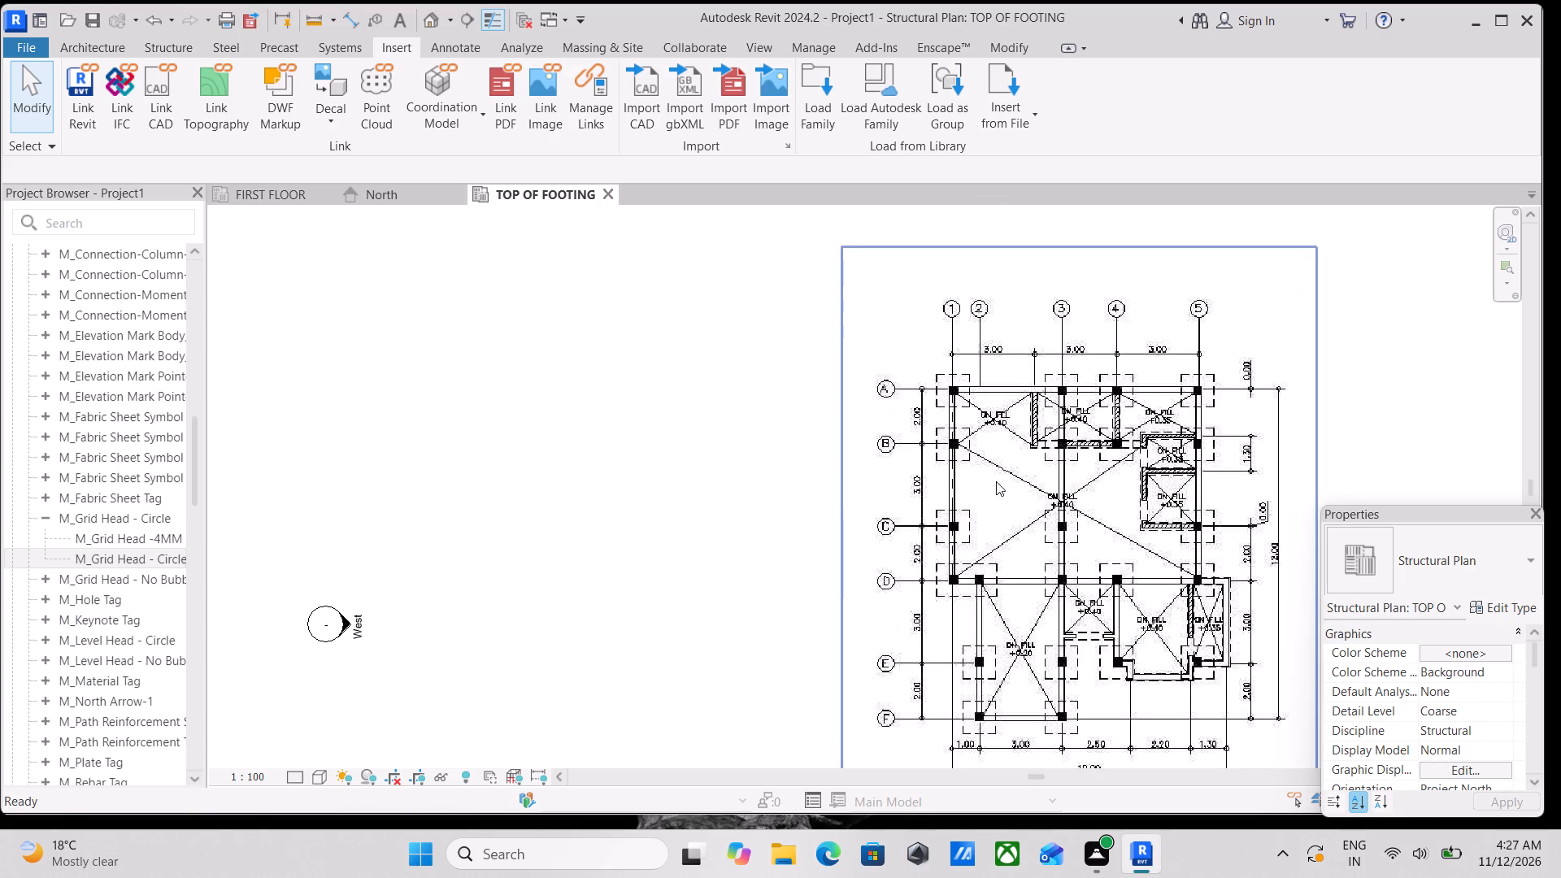
{"action": "scroll", "coordinate": [989, 401], "scroll_direction": "up", "scroll_amount": 3}
{"action": "scroll", "coordinate": [924, 380], "scroll_direction": "up", "scroll_amount": 2}
{"action": "middle_click_drag", "start_coordinate": [945, 361], "coordinate": [889, 384]}
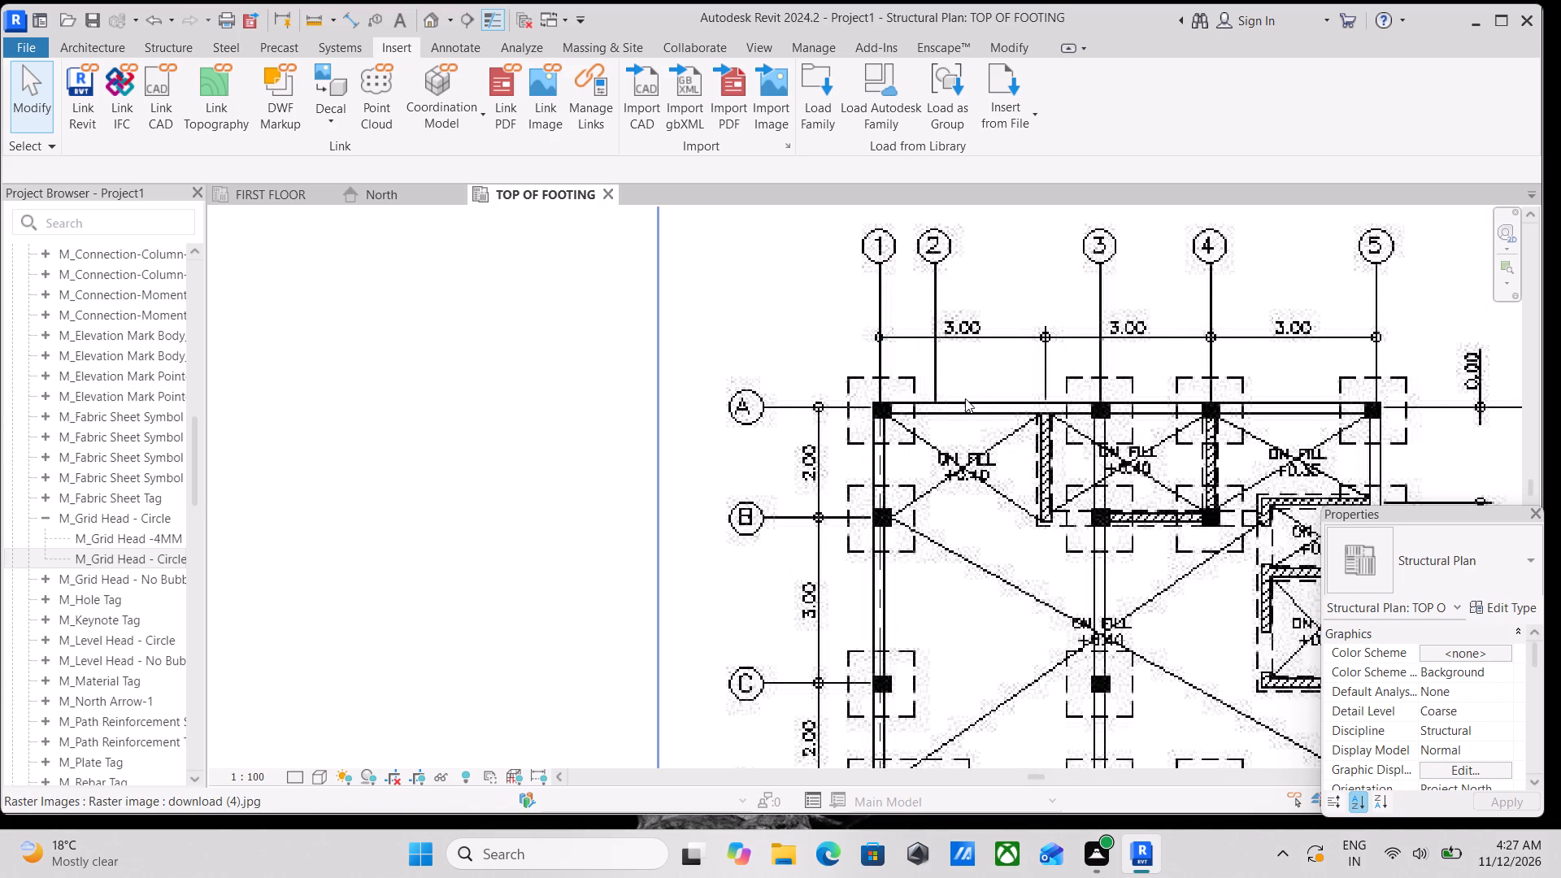
{"action": "middle_click_drag", "start_coordinate": [950, 385], "coordinate": [920, 390]}
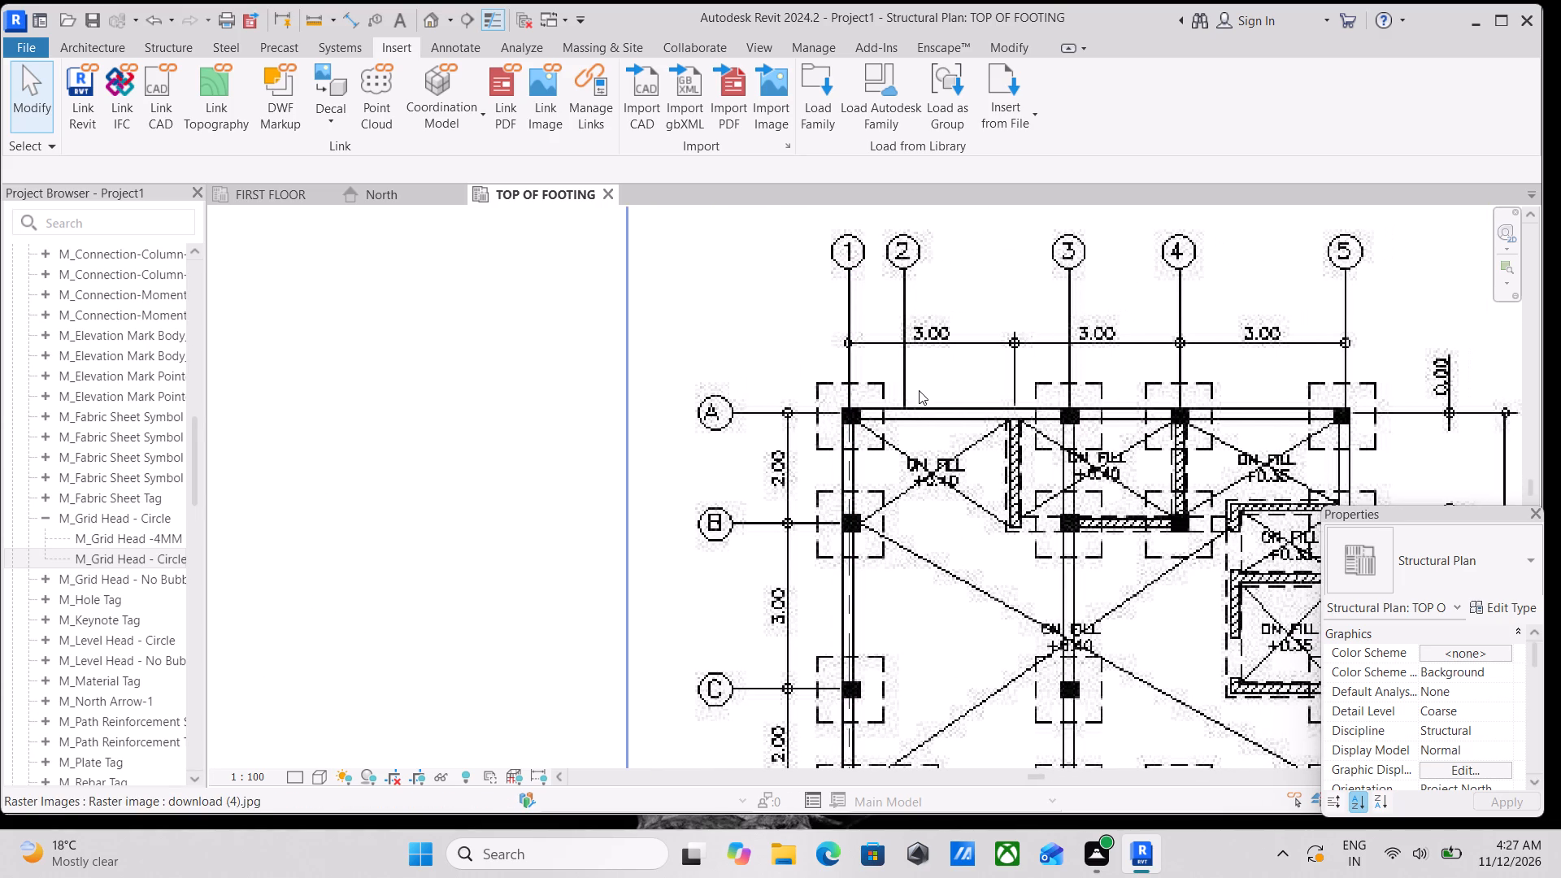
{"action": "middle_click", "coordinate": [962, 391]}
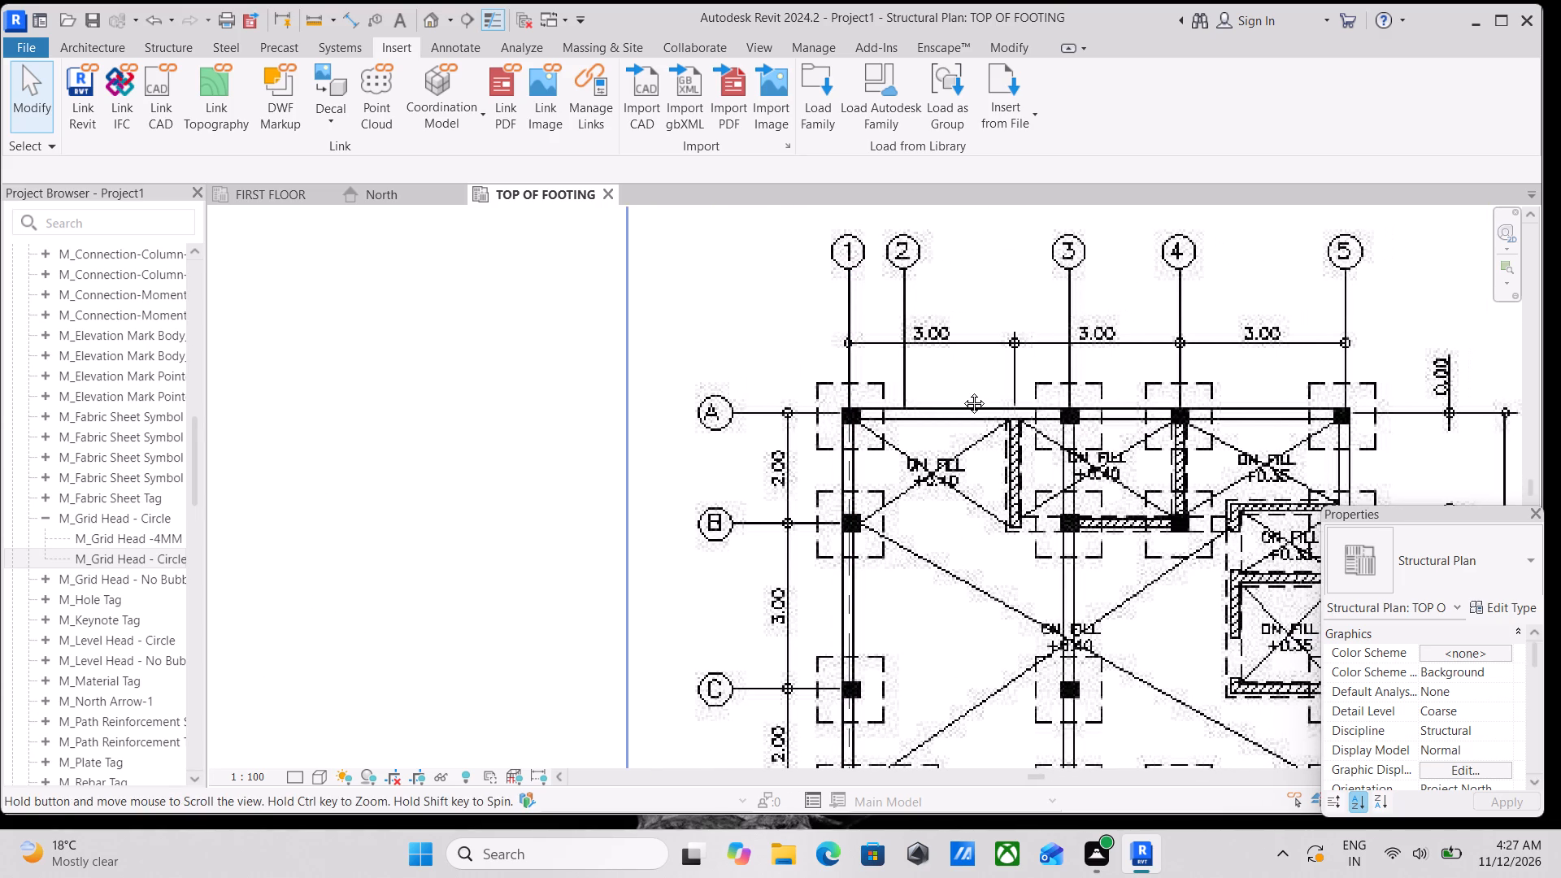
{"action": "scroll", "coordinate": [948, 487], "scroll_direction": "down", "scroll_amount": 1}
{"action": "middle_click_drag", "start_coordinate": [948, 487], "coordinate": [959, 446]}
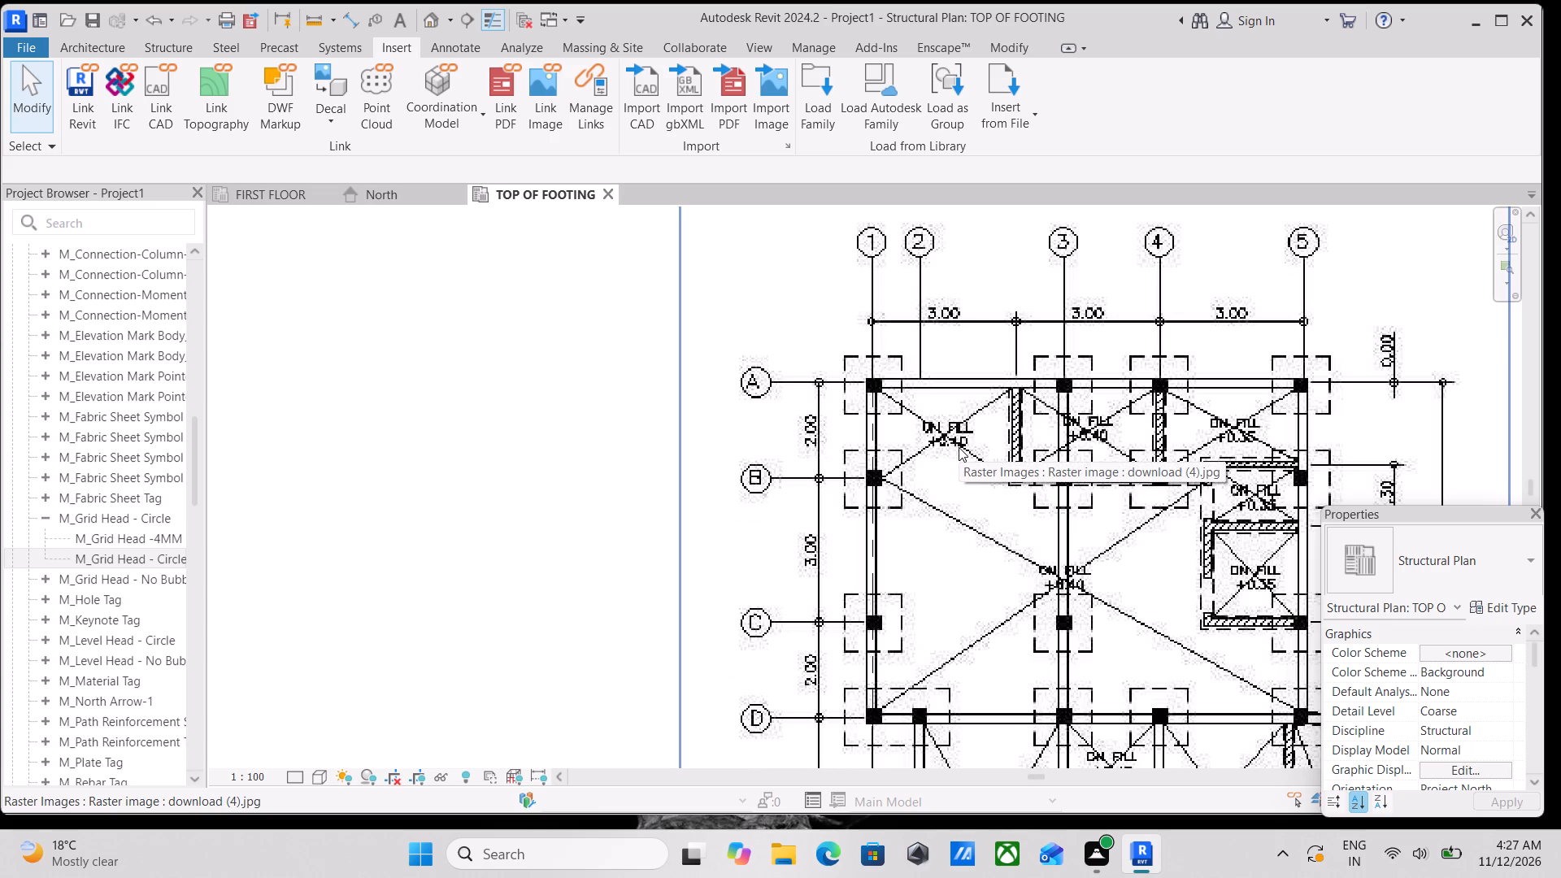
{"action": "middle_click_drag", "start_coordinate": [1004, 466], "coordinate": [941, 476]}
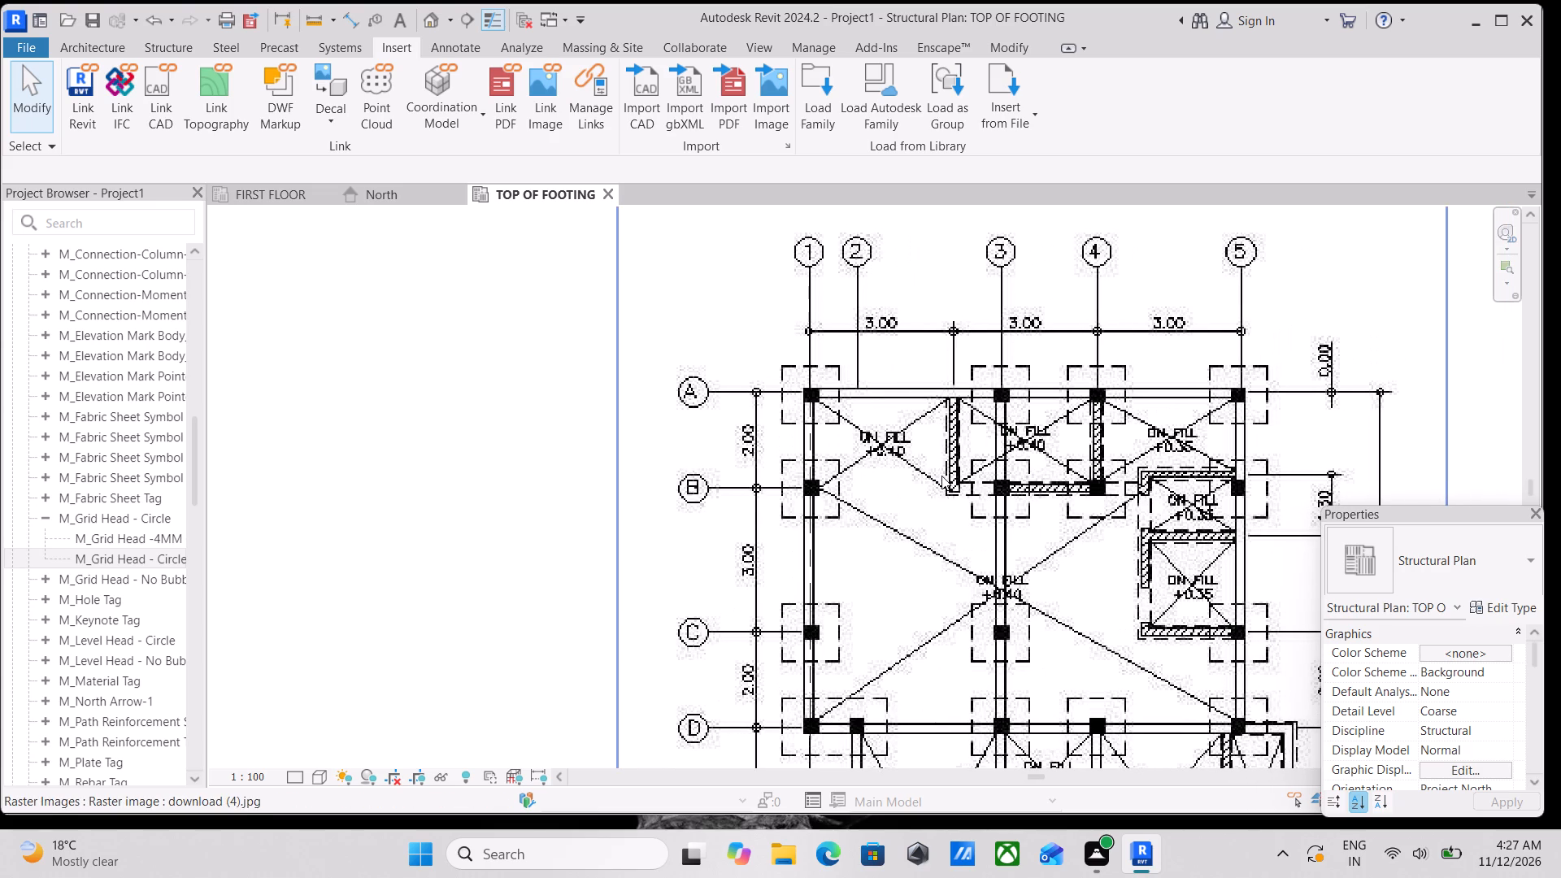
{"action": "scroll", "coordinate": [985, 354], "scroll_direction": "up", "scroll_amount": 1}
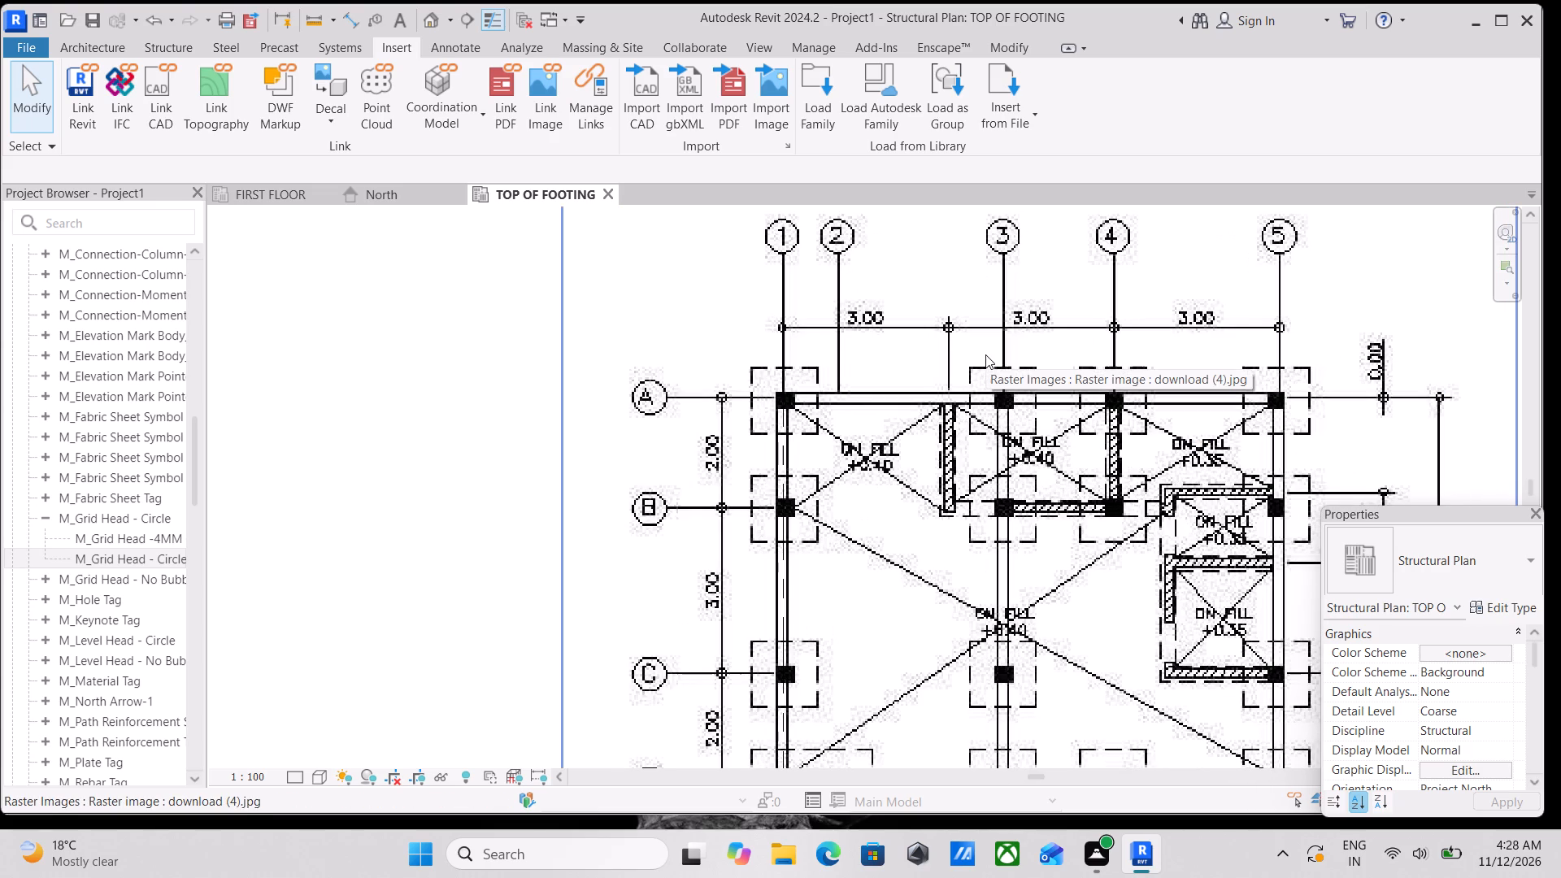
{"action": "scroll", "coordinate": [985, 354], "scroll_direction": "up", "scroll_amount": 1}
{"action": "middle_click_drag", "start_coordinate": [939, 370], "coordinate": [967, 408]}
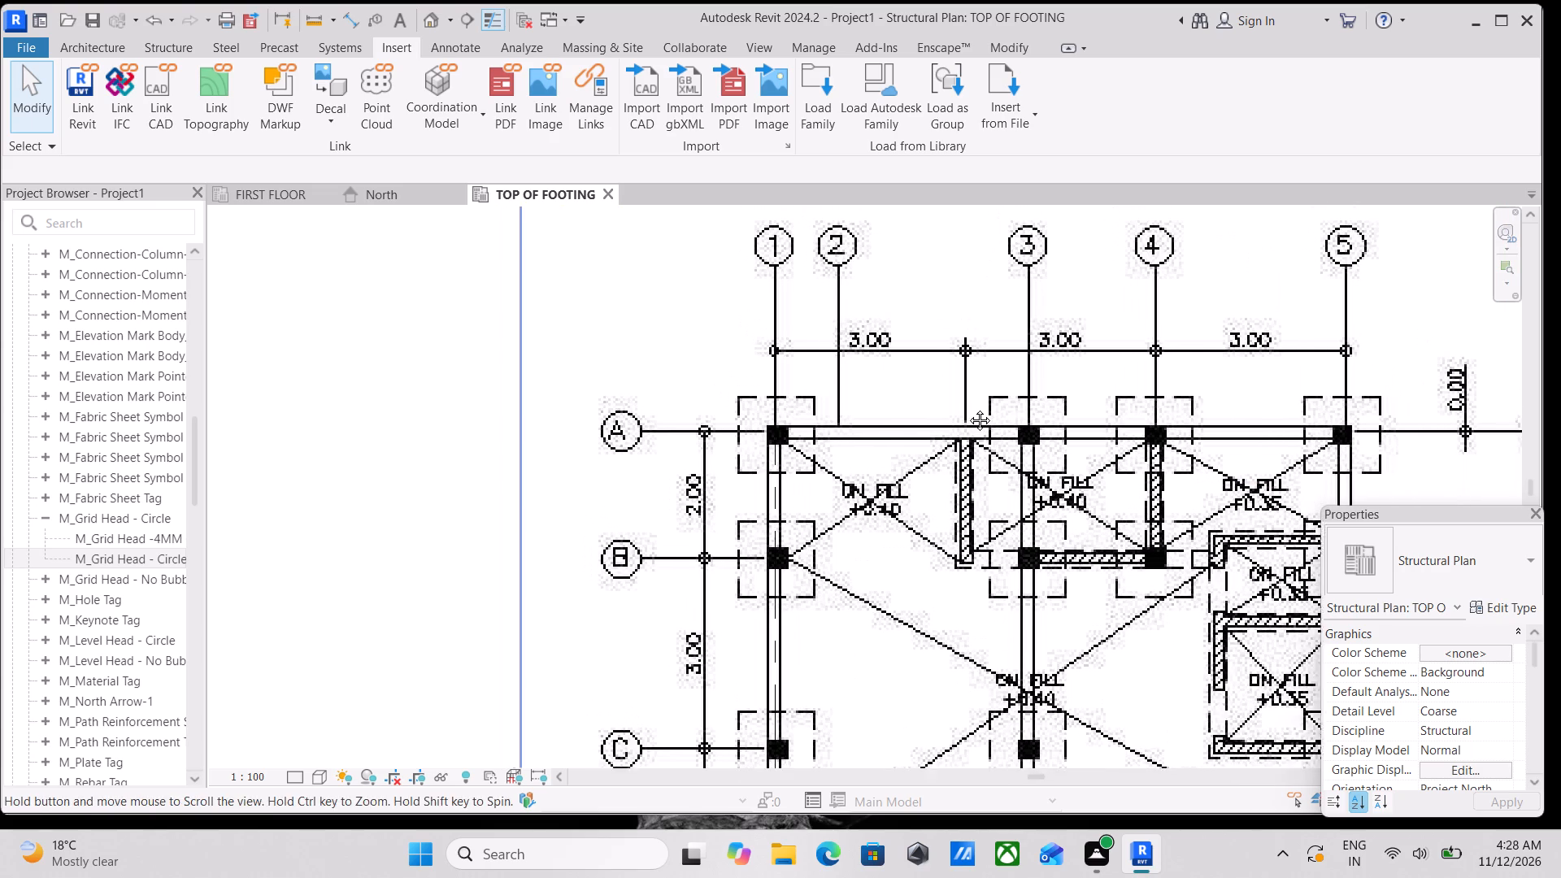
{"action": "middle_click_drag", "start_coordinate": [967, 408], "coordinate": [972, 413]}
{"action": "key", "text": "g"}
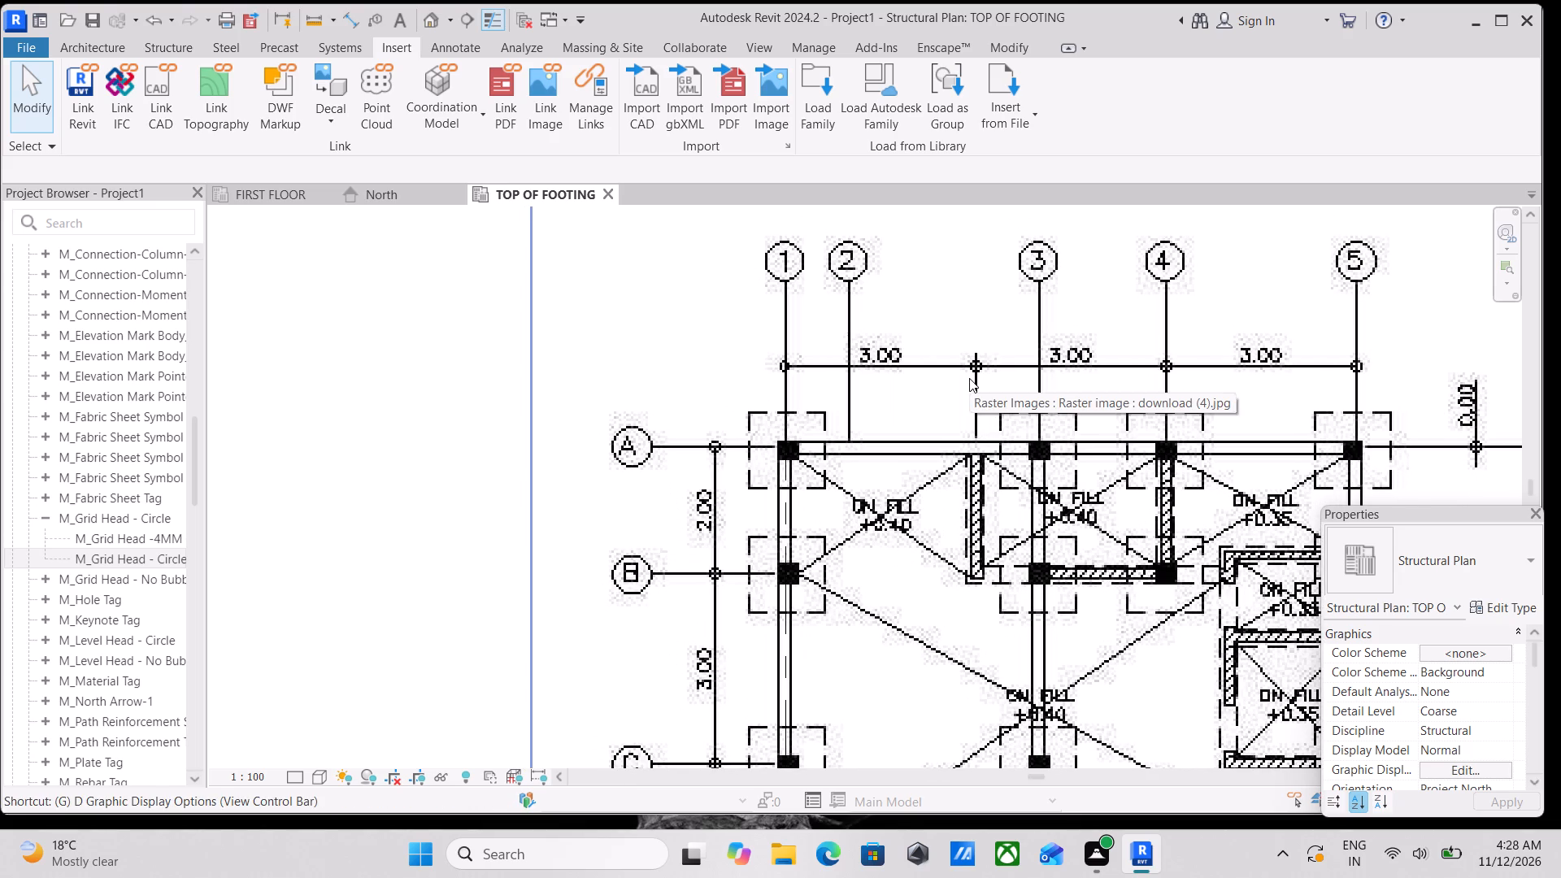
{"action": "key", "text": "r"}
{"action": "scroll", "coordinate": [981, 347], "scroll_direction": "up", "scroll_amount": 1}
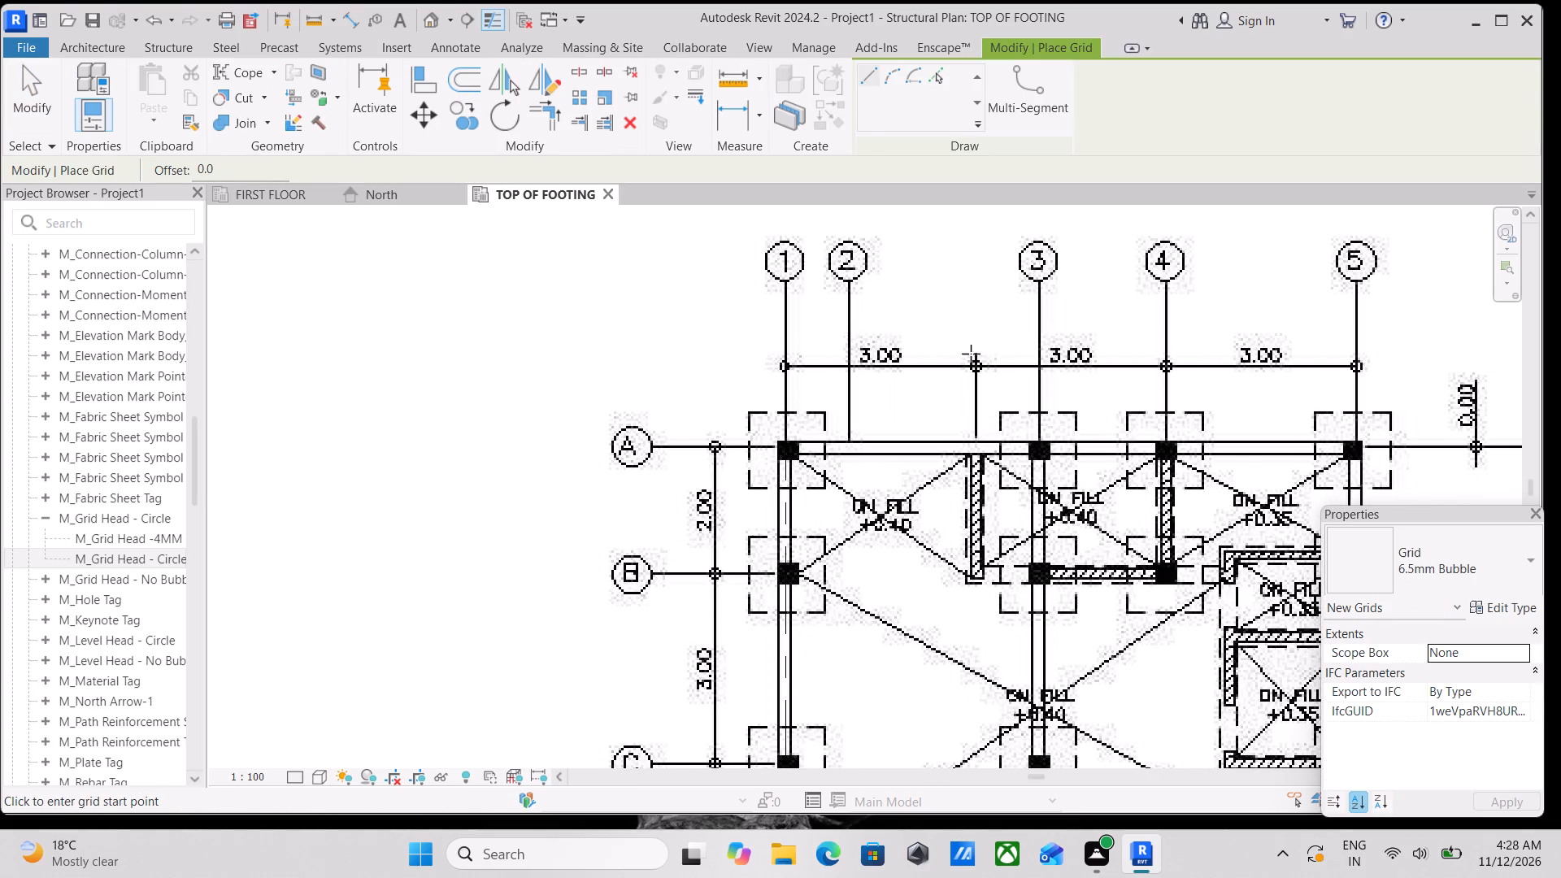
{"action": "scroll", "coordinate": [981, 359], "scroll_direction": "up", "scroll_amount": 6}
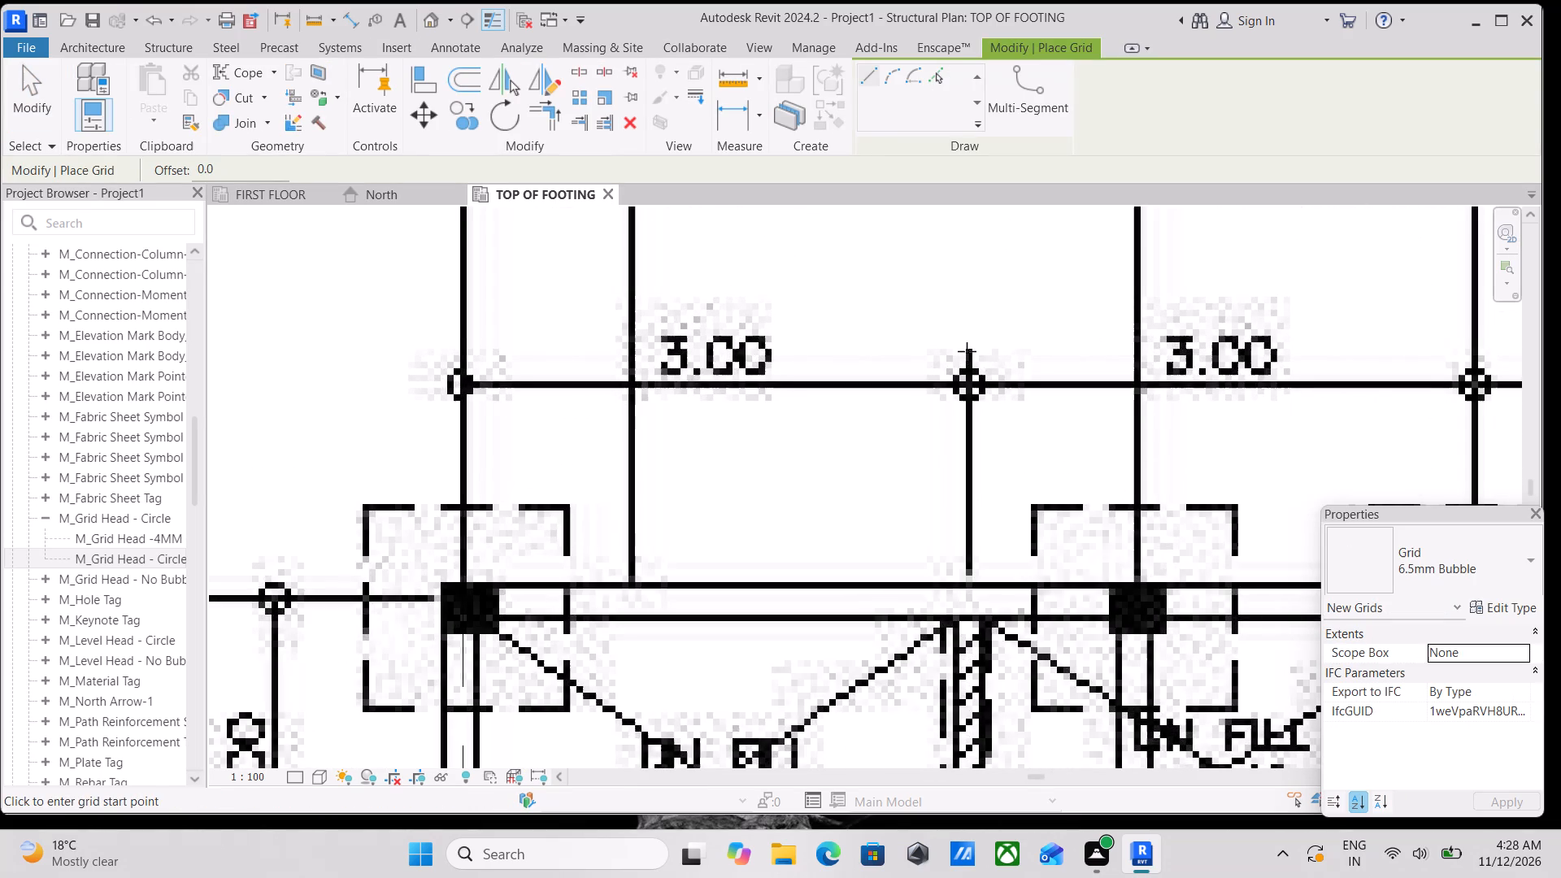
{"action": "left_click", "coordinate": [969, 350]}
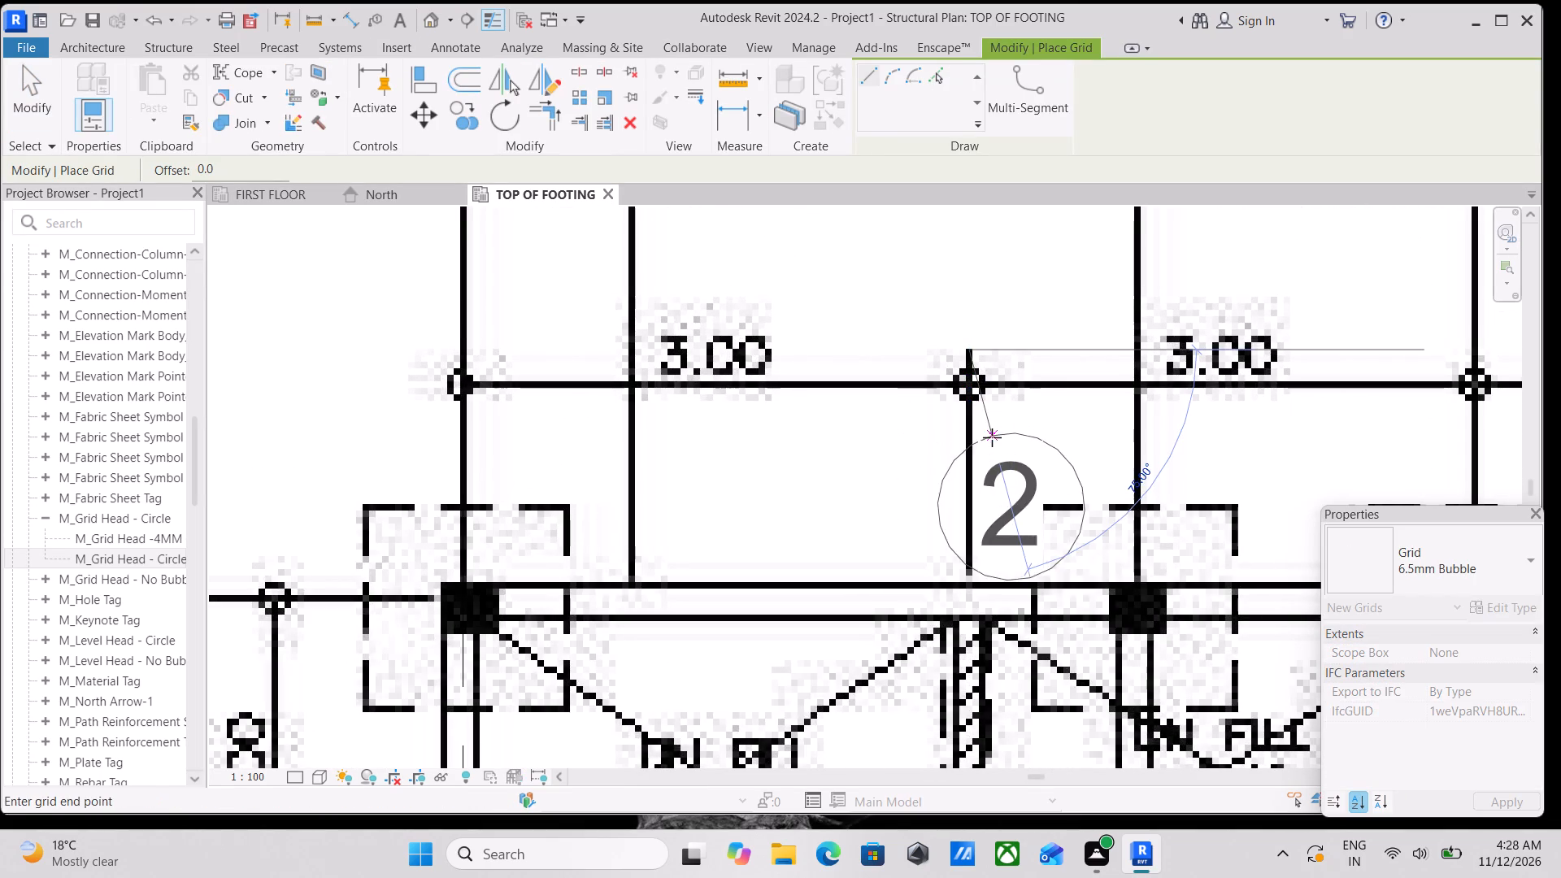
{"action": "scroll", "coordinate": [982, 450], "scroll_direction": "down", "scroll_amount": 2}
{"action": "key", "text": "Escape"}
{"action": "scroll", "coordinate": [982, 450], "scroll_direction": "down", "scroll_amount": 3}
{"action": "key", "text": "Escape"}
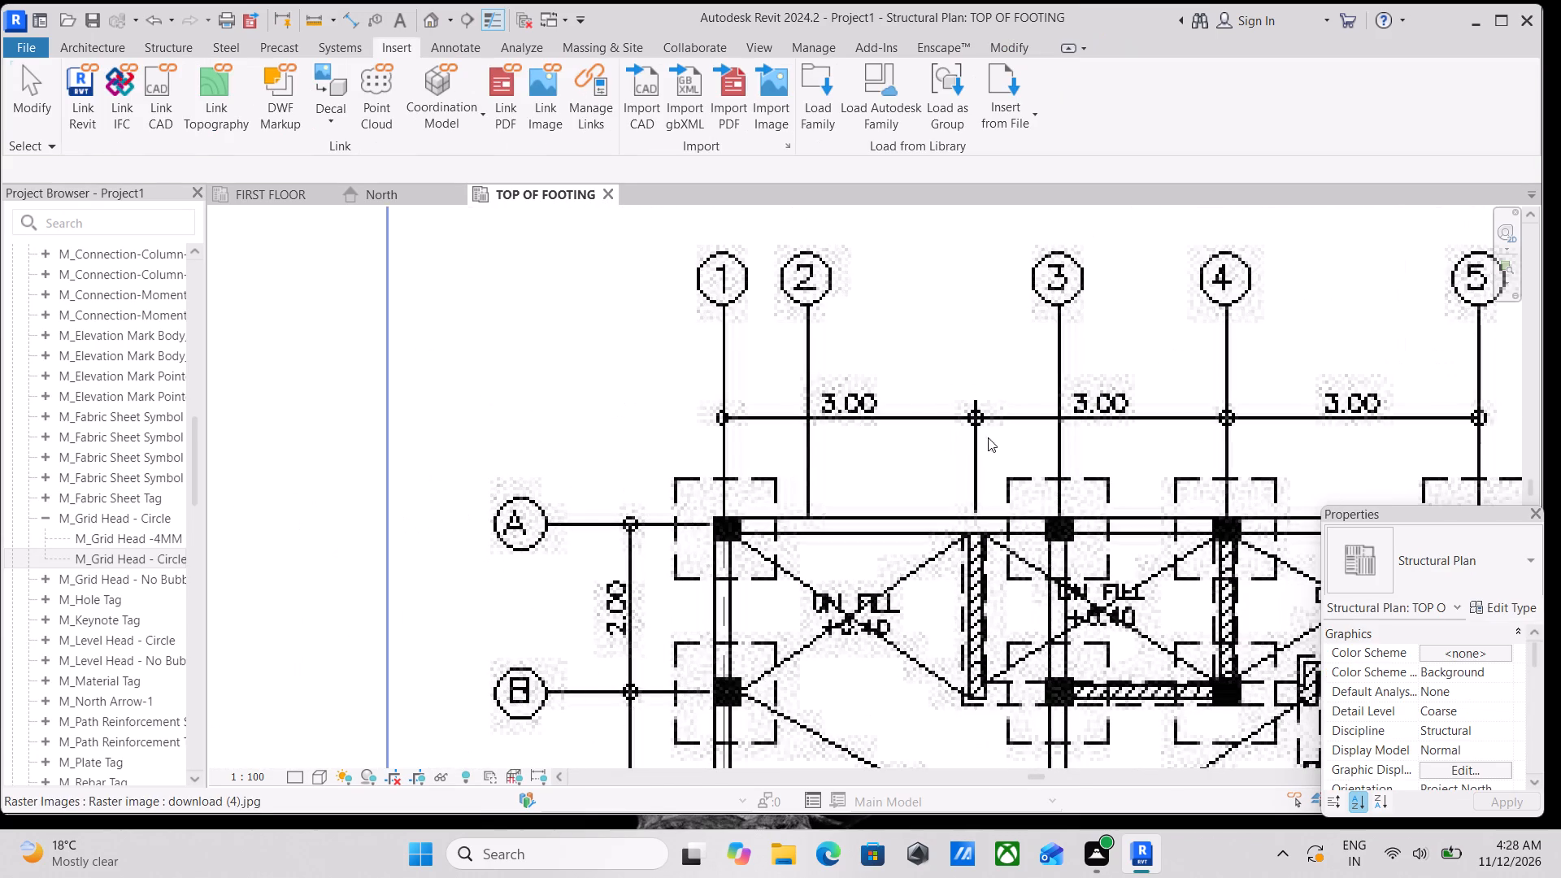
Examine the whole floor plan image and the 3.00 spacings between its upper numbered axes.
{"action": "middle_click_drag", "start_coordinate": [834, 396], "coordinate": [946, 476]}
{"action": "scroll", "coordinate": [847, 402], "scroll_direction": "up", "scroll_amount": 2}
{"action": "scroll", "coordinate": [828, 404], "scroll_direction": "down", "scroll_amount": 3}
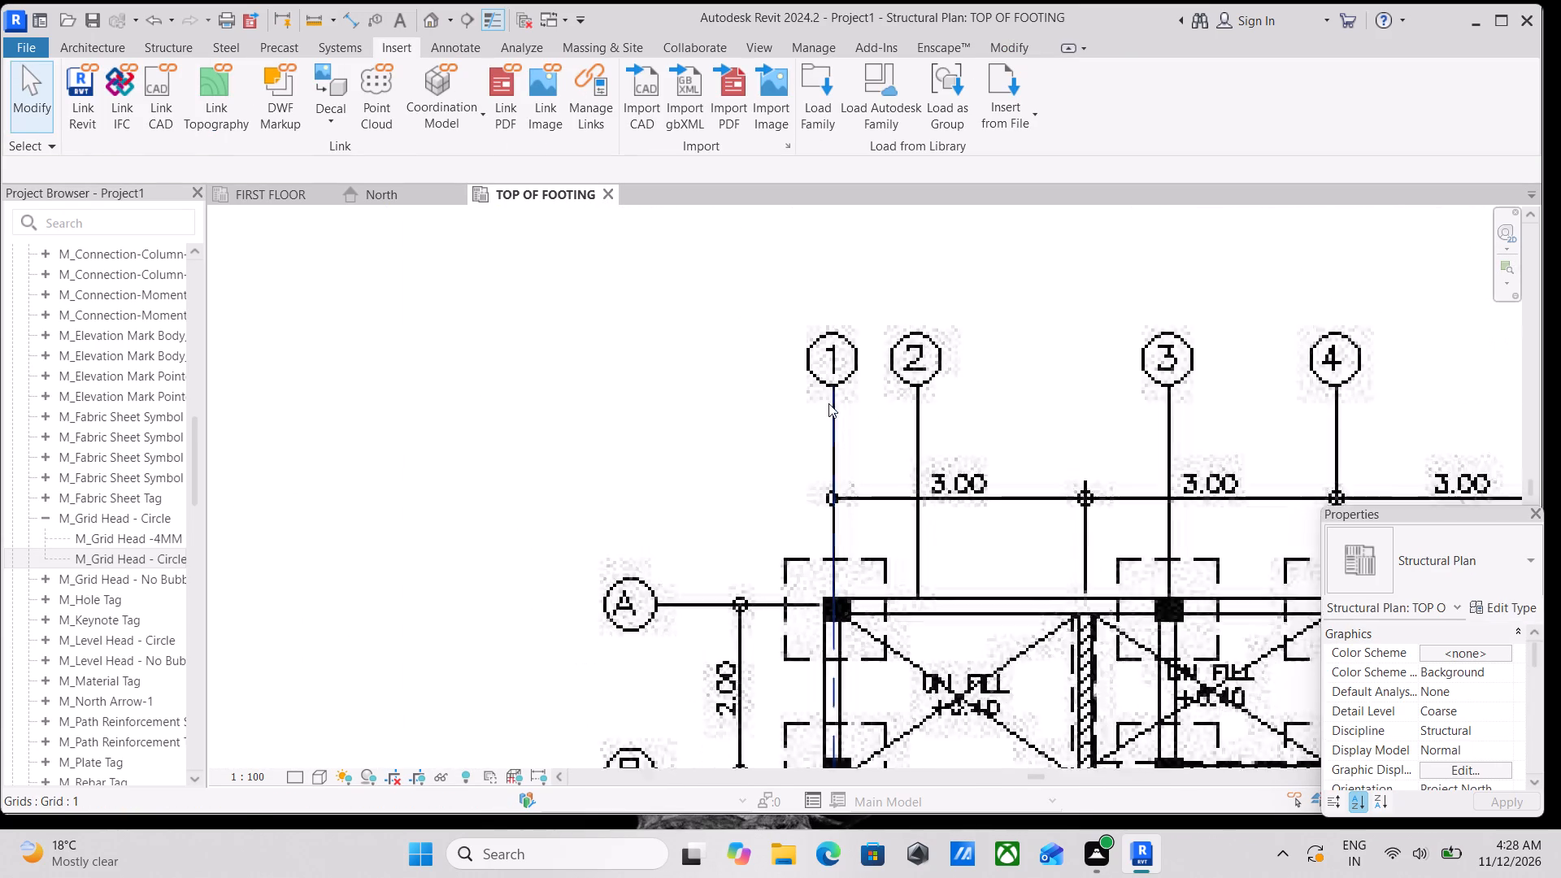
{"action": "scroll", "coordinate": [828, 403], "scroll_direction": "down", "scroll_amount": 2}
{"action": "scroll", "coordinate": [998, 438], "scroll_direction": "down", "scroll_amount": 7}
{"action": "middle_click_drag", "start_coordinate": [999, 429], "coordinate": [989, 267]}
{"action": "scroll", "coordinate": [989, 267], "scroll_direction": "up", "scroll_amount": 1}
{"action": "scroll", "coordinate": [982, 442], "scroll_direction": "down", "scroll_amount": 2}
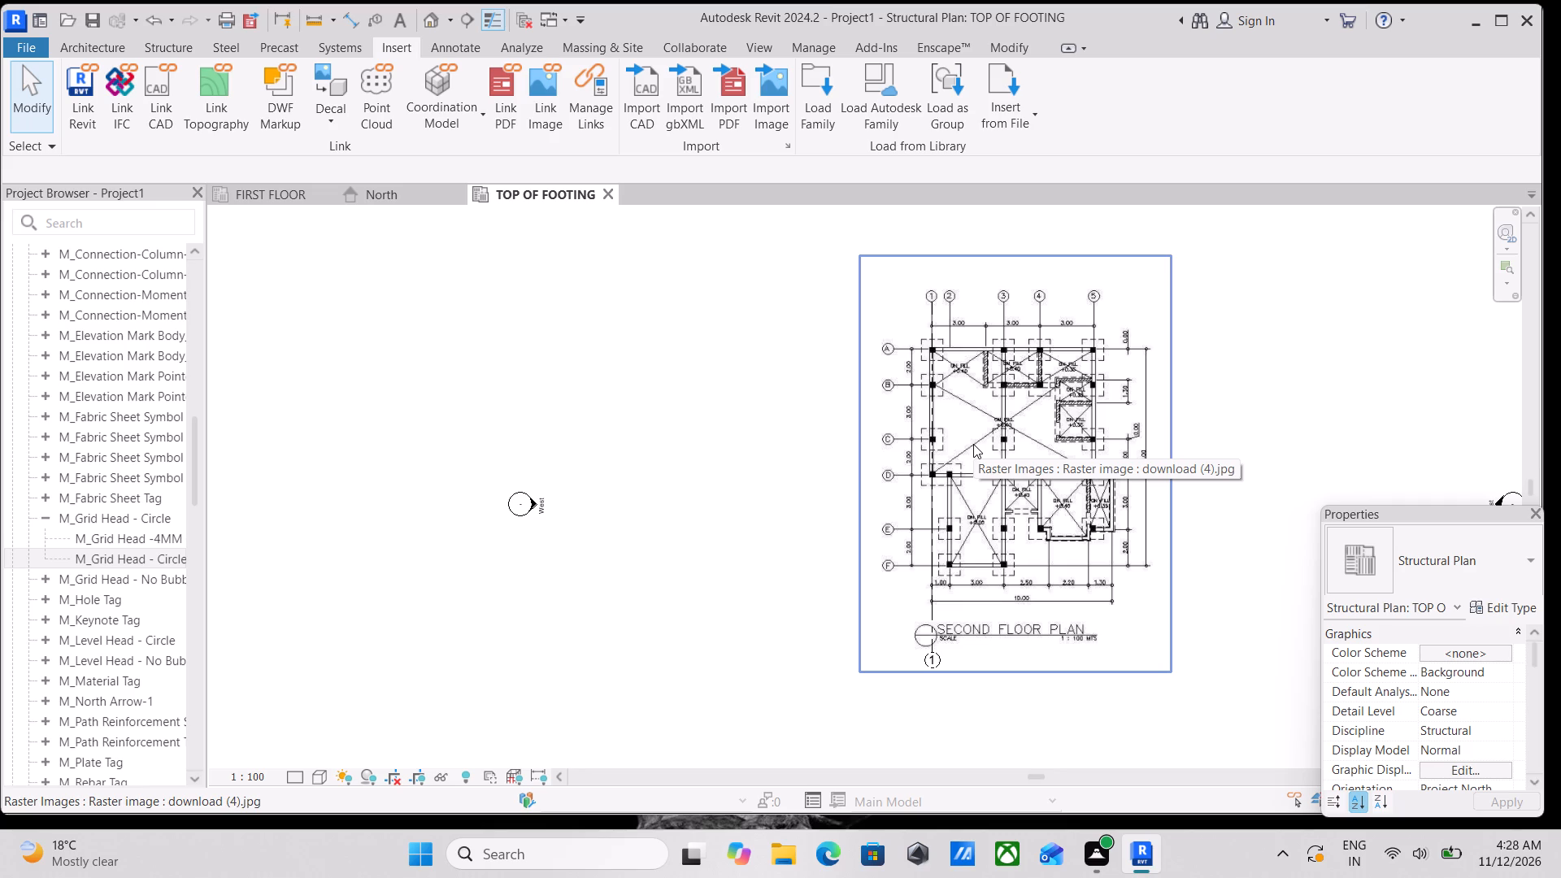
{"action": "scroll", "coordinate": [979, 421], "scroll_direction": "up", "scroll_amount": 3}
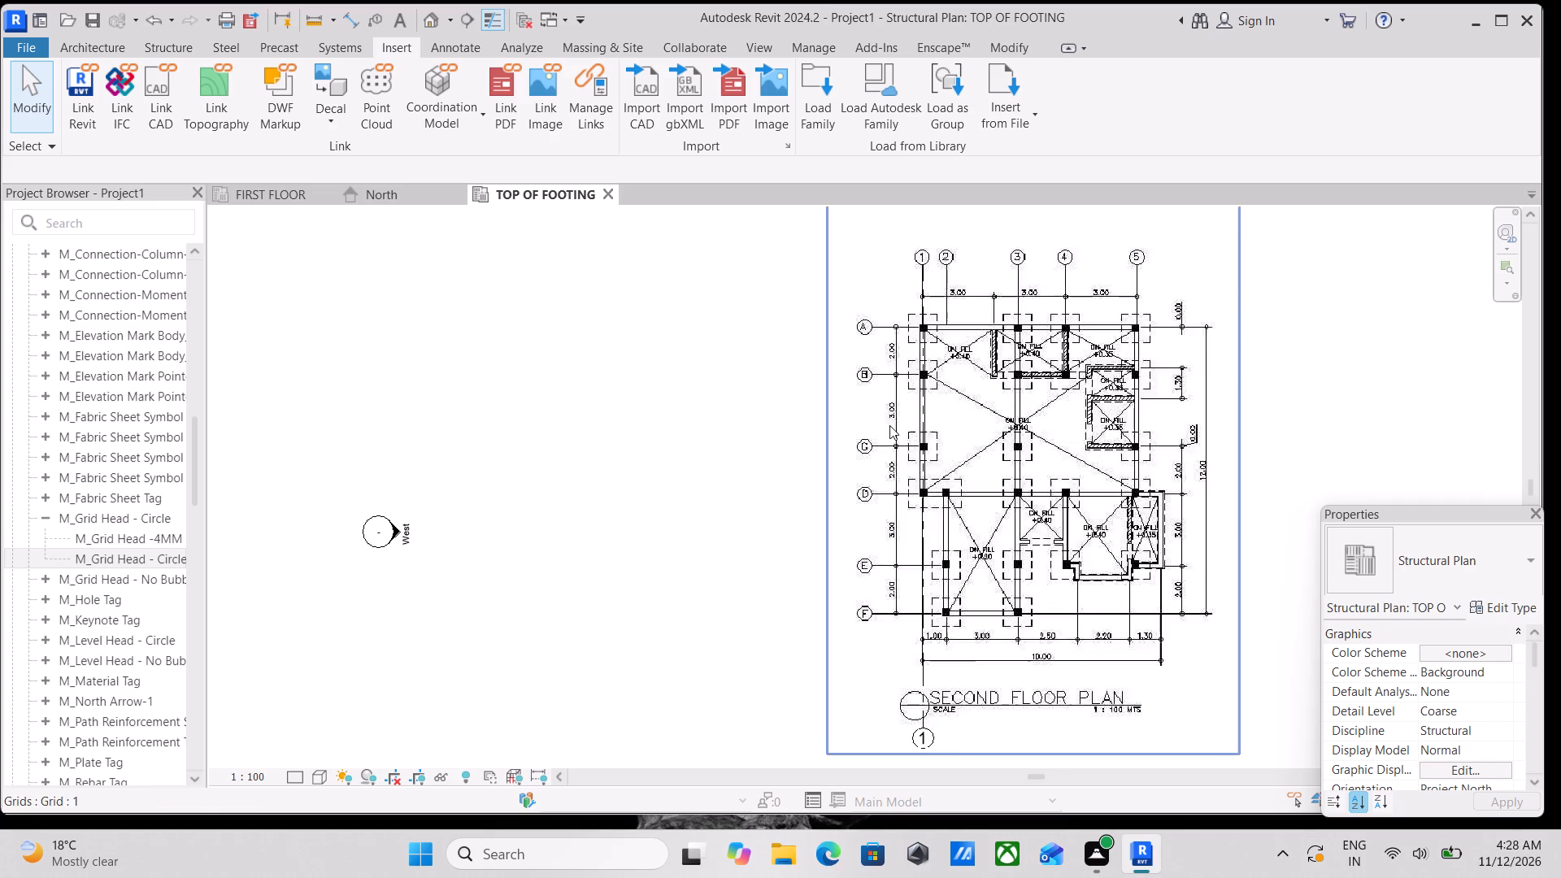
{"action": "scroll", "coordinate": [920, 342], "scroll_direction": "up", "scroll_amount": 2}
{"action": "scroll", "coordinate": [1075, 288], "scroll_direction": "up", "scroll_amount": 1}
{"action": "middle_click_drag", "start_coordinate": [1066, 302], "coordinate": [1051, 481]}
{"action": "scroll", "coordinate": [1049, 483], "scroll_direction": "up", "scroll_amount": 1}
{"action": "scroll", "coordinate": [877, 438], "scroll_direction": "up", "scroll_amount": 4}
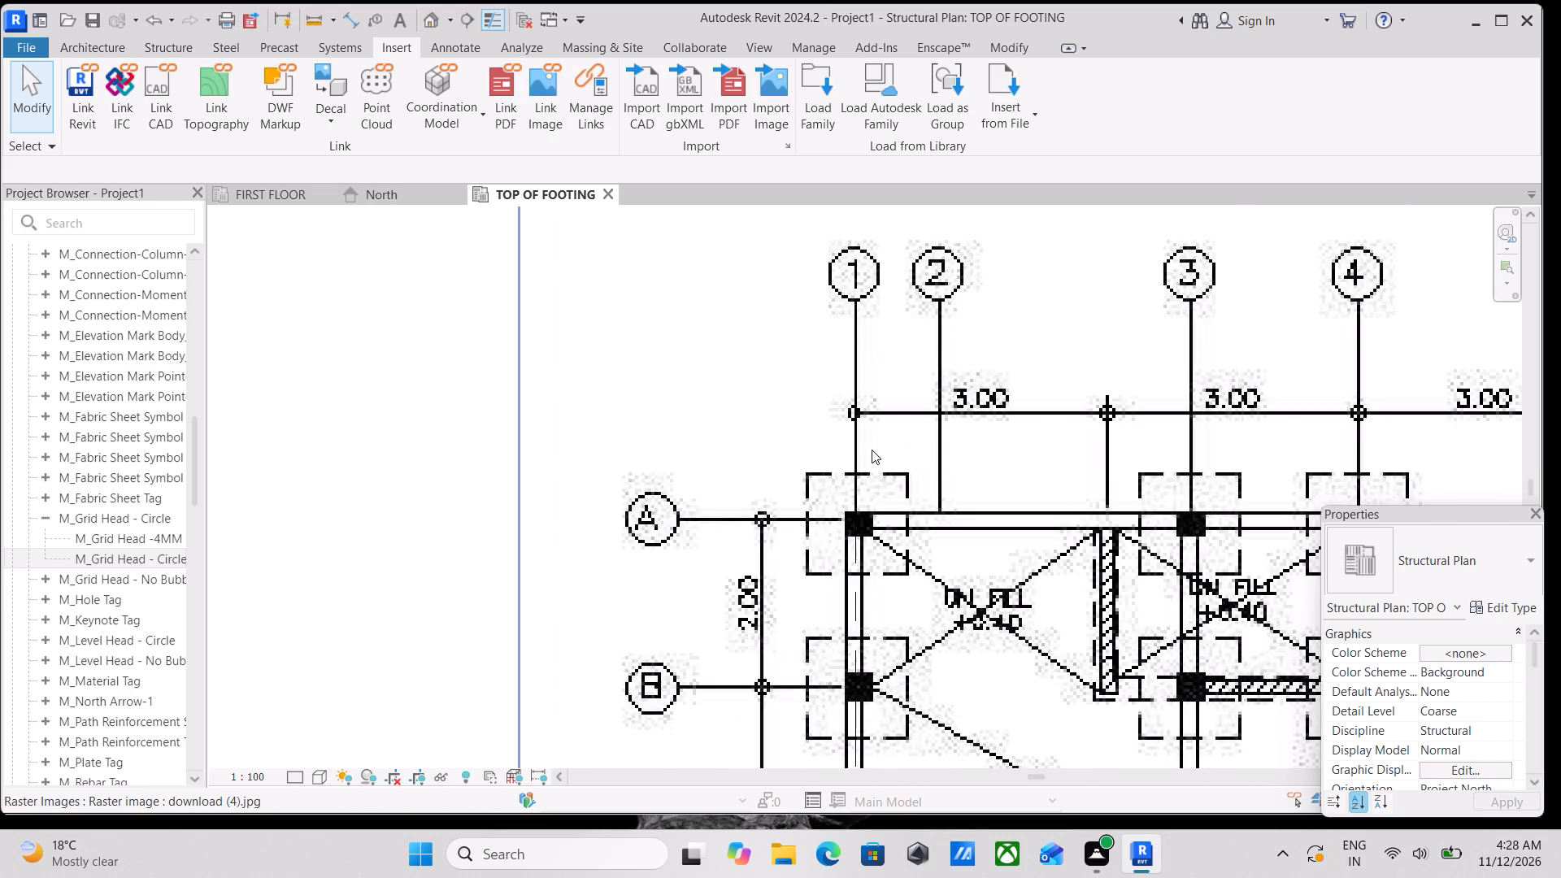
{"action": "scroll", "coordinate": [872, 450], "scroll_direction": "up", "scroll_amount": 2}
{"action": "scroll", "coordinate": [902, 380], "scroll_direction": "down", "scroll_amount": 3}
{"action": "middle_click_drag", "start_coordinate": [896, 365], "coordinate": [867, 381]}
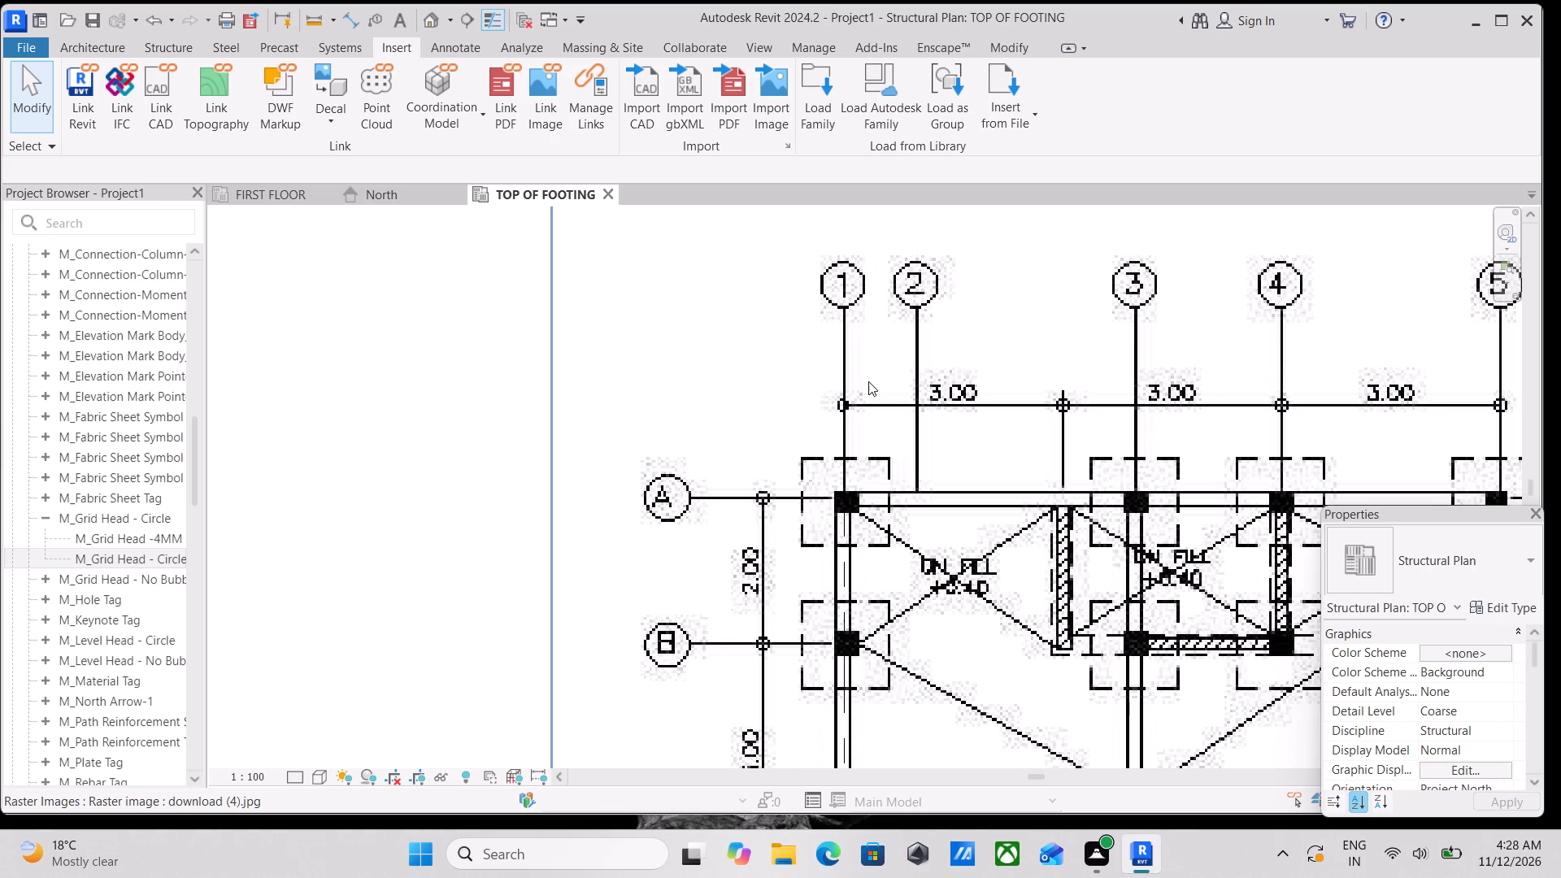
Place a new vertical grid by picking grid 1 with a 3 m offset towards axis 3.
{"action": "type", "text": "GR"}
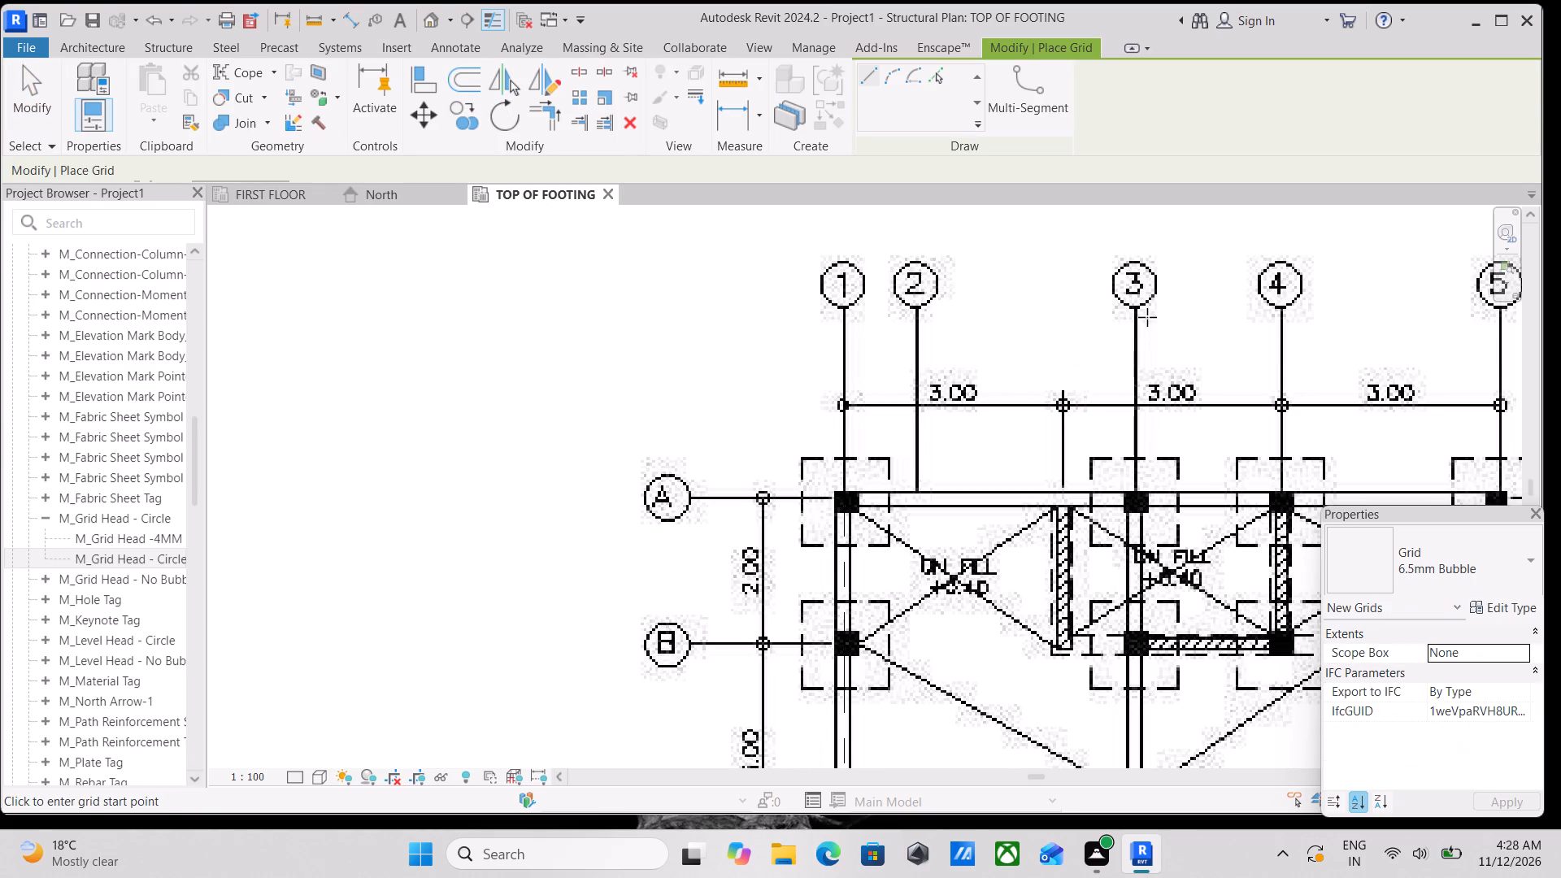
{"action": "scroll", "coordinate": [1130, 309], "scroll_direction": "up", "scroll_amount": 3}
{"action": "middle_click_drag", "start_coordinate": [1082, 401], "coordinate": [1085, 345]}
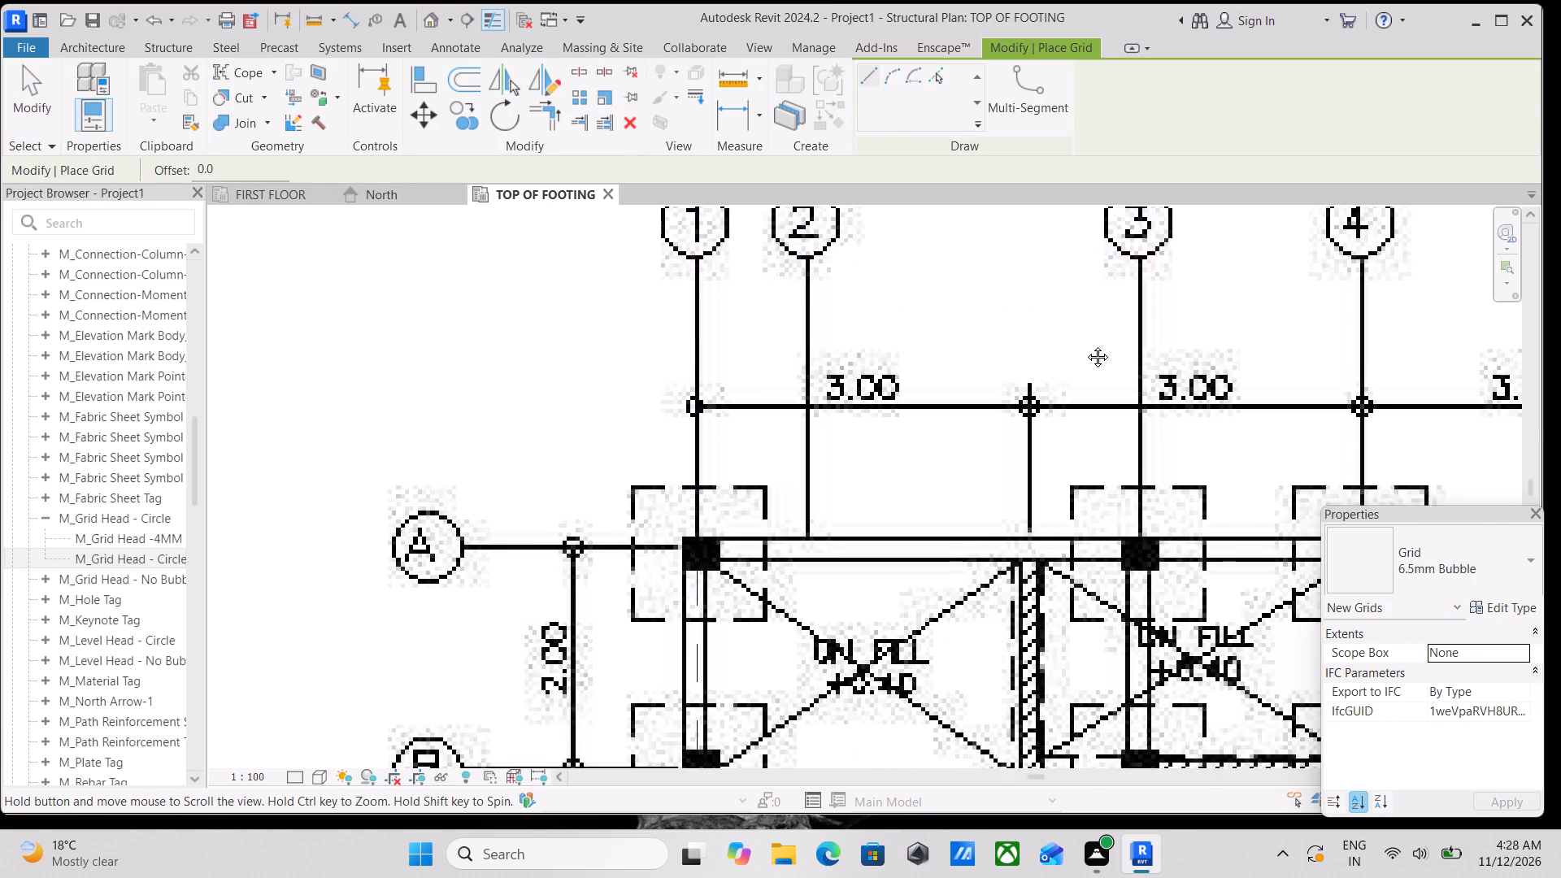
{"action": "middle_click_drag", "start_coordinate": [1085, 345], "coordinate": [1085, 337]}
{"action": "scroll", "coordinate": [1065, 370], "scroll_direction": "down", "scroll_amount": 4}
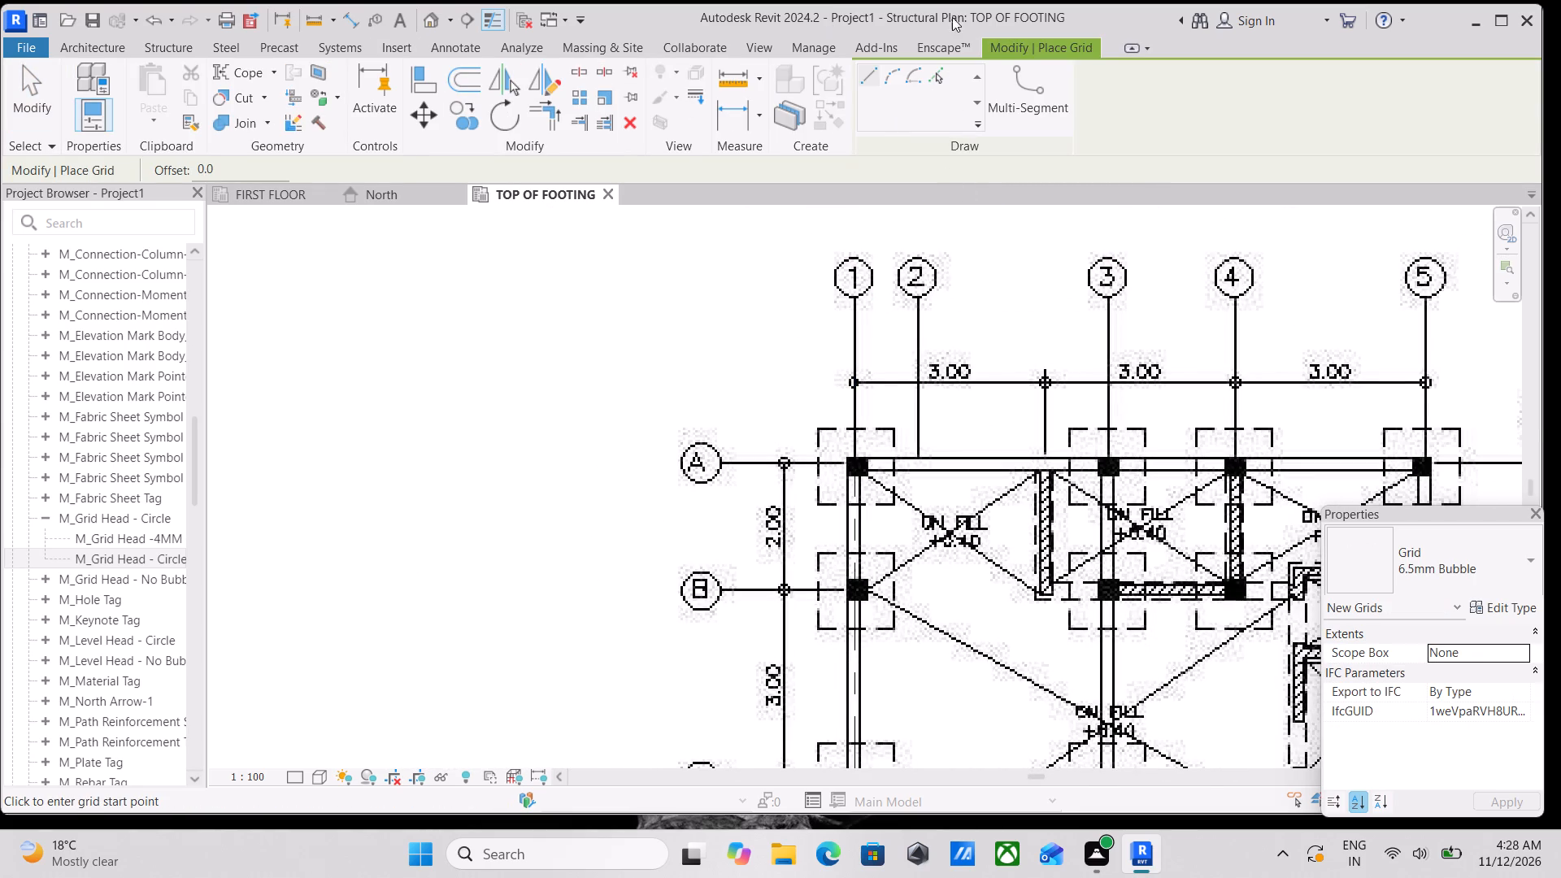
{"action": "left_click", "coordinate": [932, 76]}
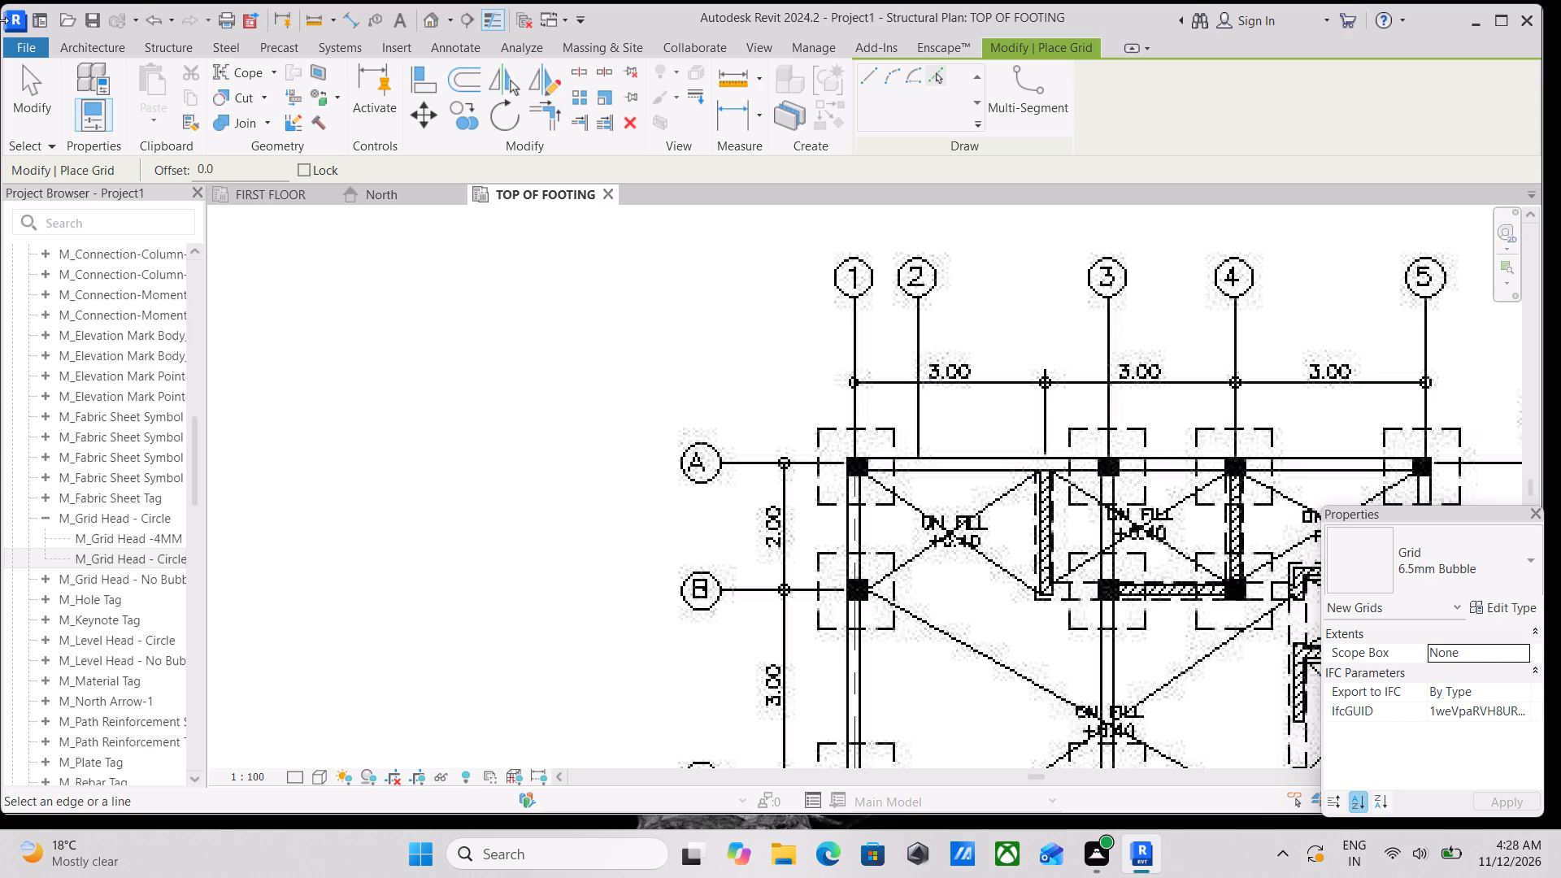
{"action": "left_click_drag", "start_coordinate": [241, 164], "coordinate": [80, 163]}
{"action": "key", "text": "3"}
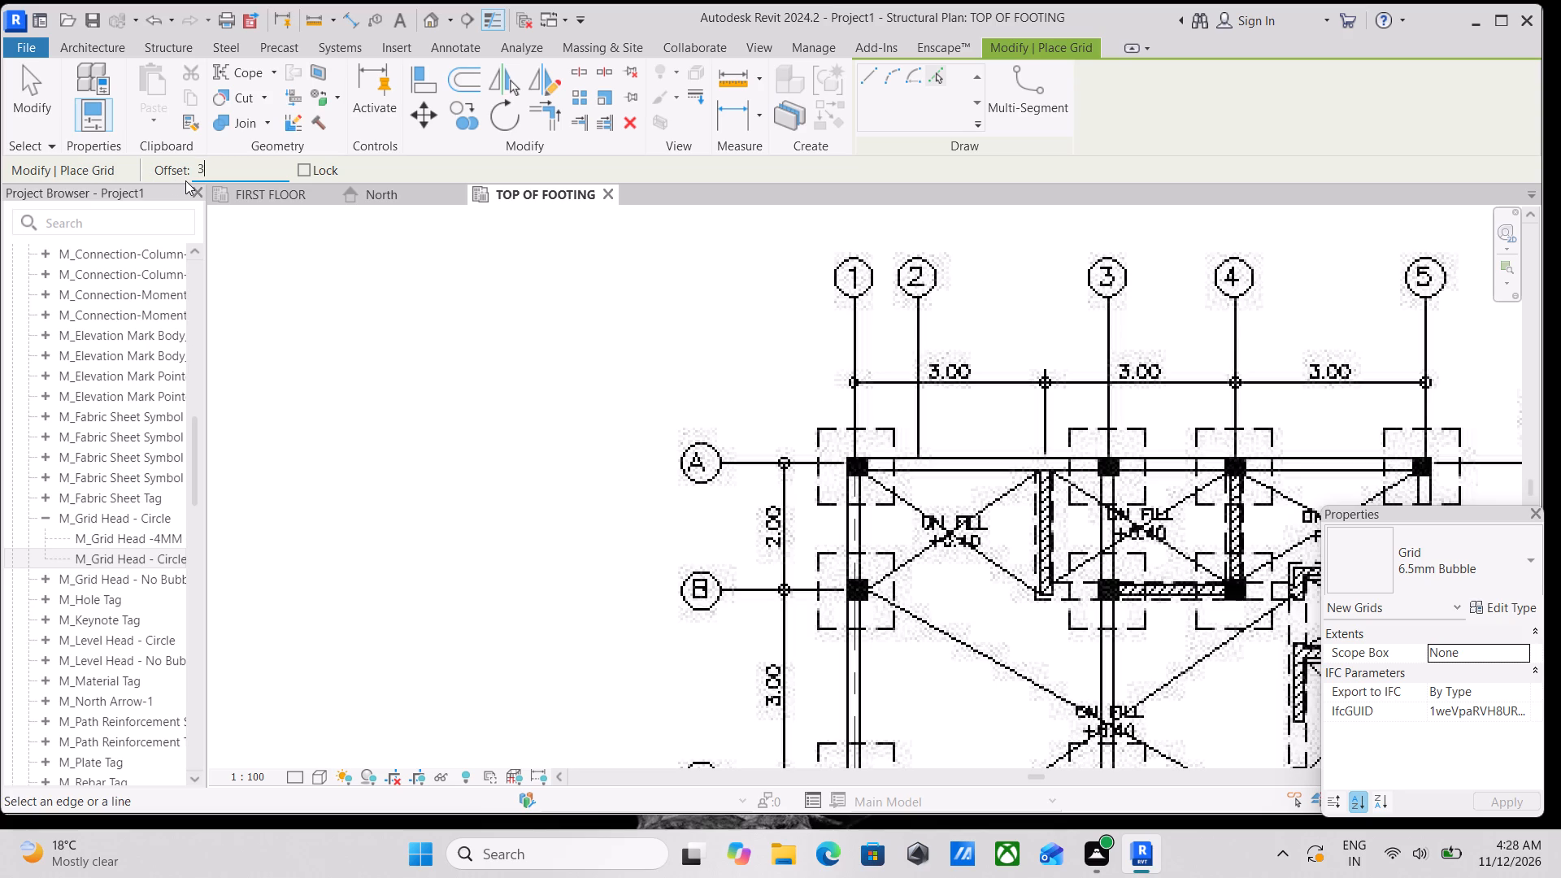
{"action": "key", "text": "m"}
{"action": "key", "text": "Return"}
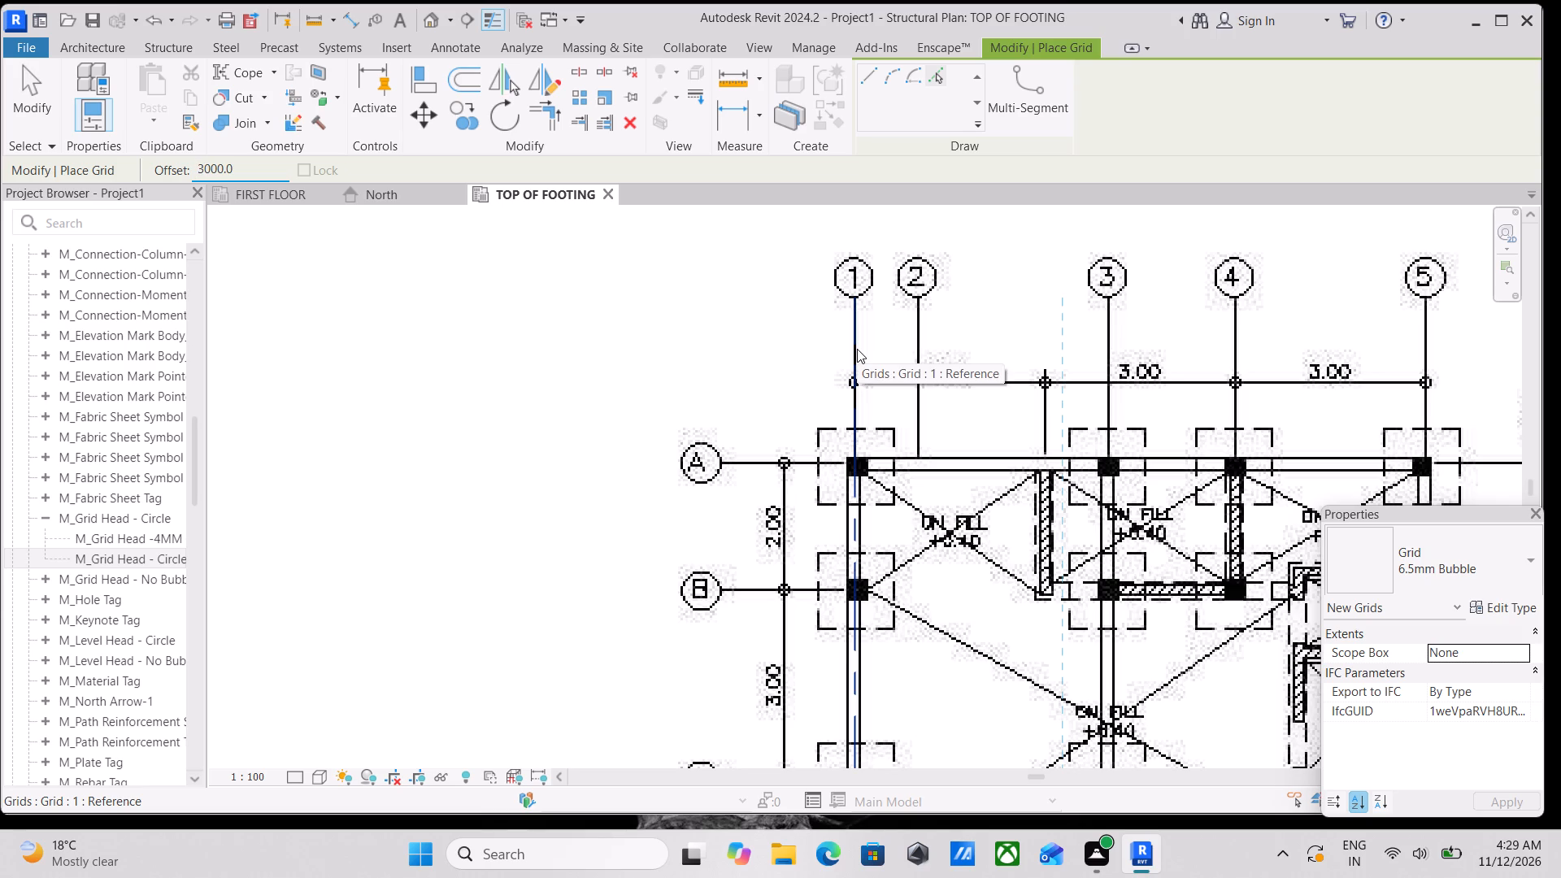
{"action": "left_click", "coordinate": [857, 349]}
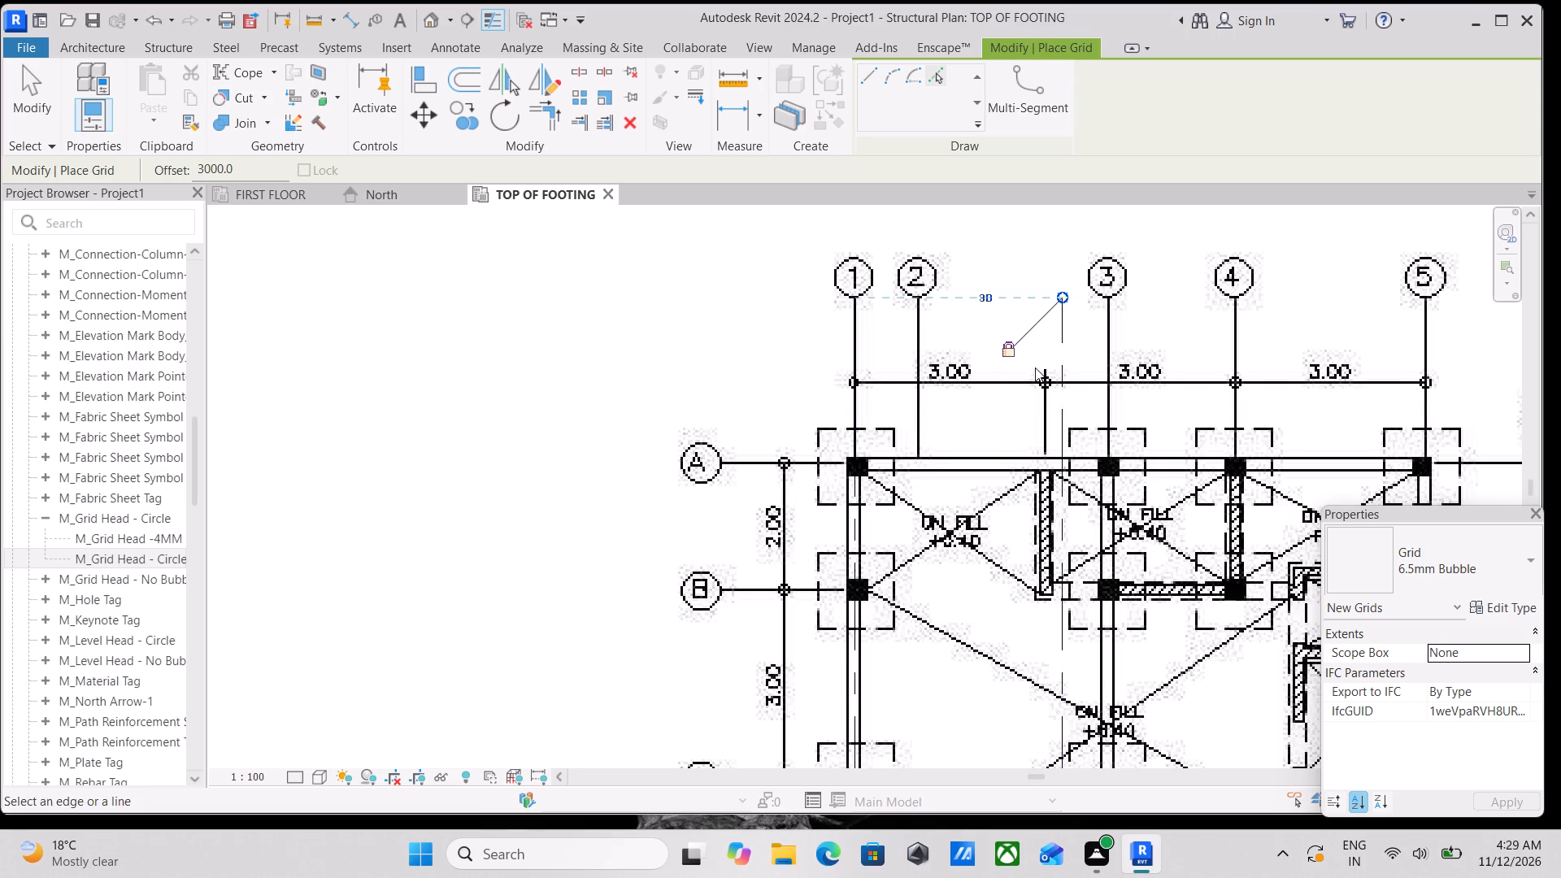
{"action": "middle_click_drag", "start_coordinate": [1035, 367], "coordinate": [924, 337]}
{"action": "key", "text": "Escape"}
{"action": "scroll", "coordinate": [1032, 353], "scroll_direction": "down", "scroll_amount": 2}
{"action": "middle_click_drag", "start_coordinate": [1032, 353], "coordinate": [910, 343]}
{"action": "key", "text": "Escape"}
Rescale the plan image from its upper-right corner to about 103.9 percent, making it about 16487 mm wide.
{"action": "scroll", "coordinate": [1002, 354], "scroll_direction": "down", "scroll_amount": 3}
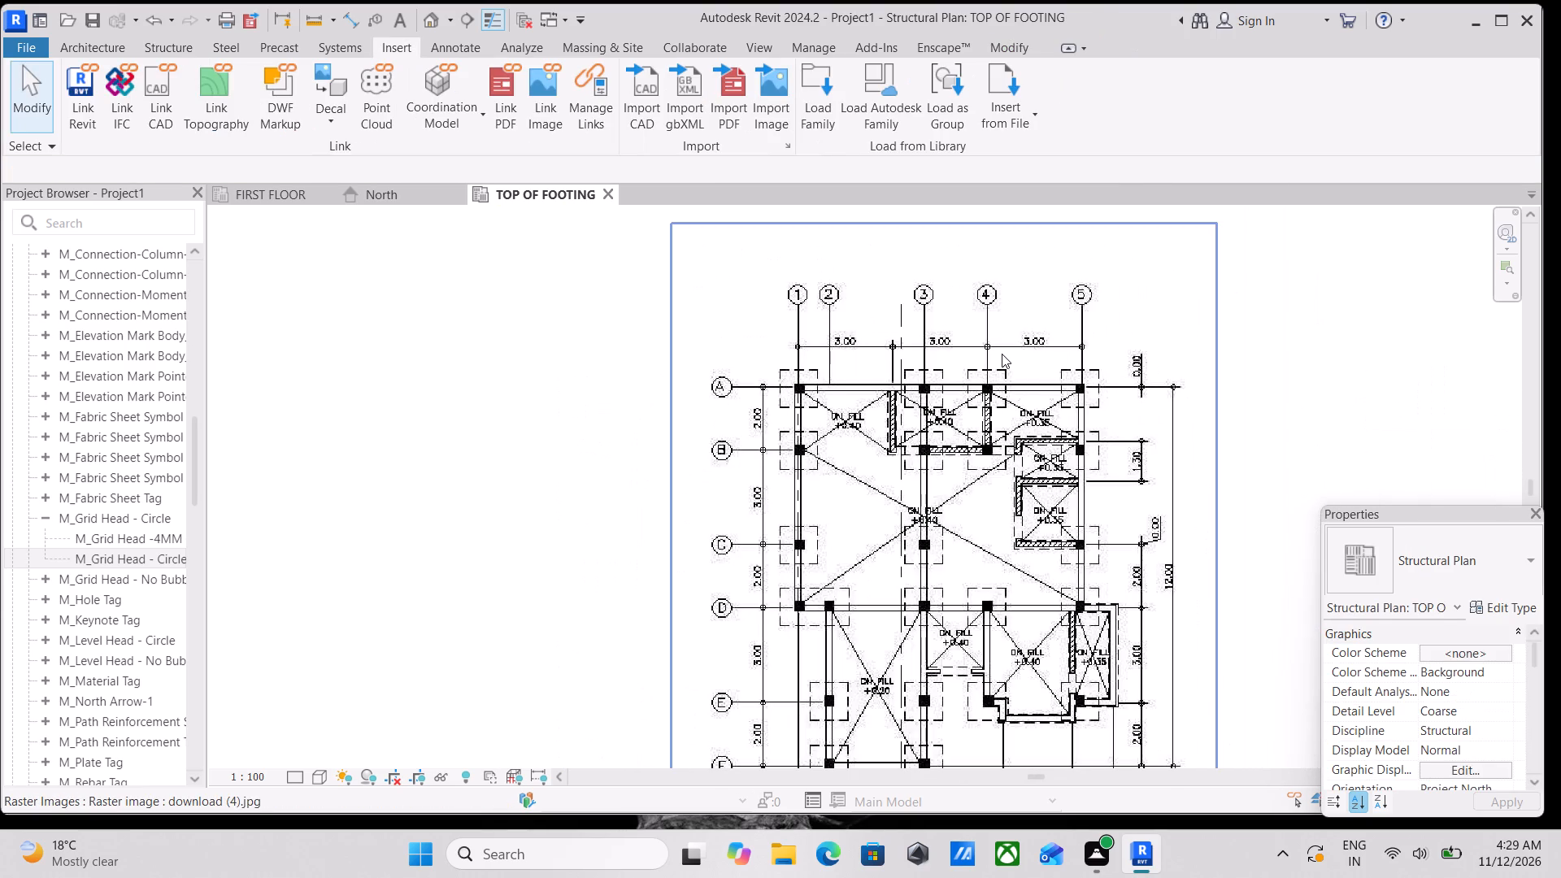
{"action": "scroll", "coordinate": [1002, 354], "scroll_direction": "down", "scroll_amount": 1}
{"action": "left_click", "coordinate": [1185, 240]}
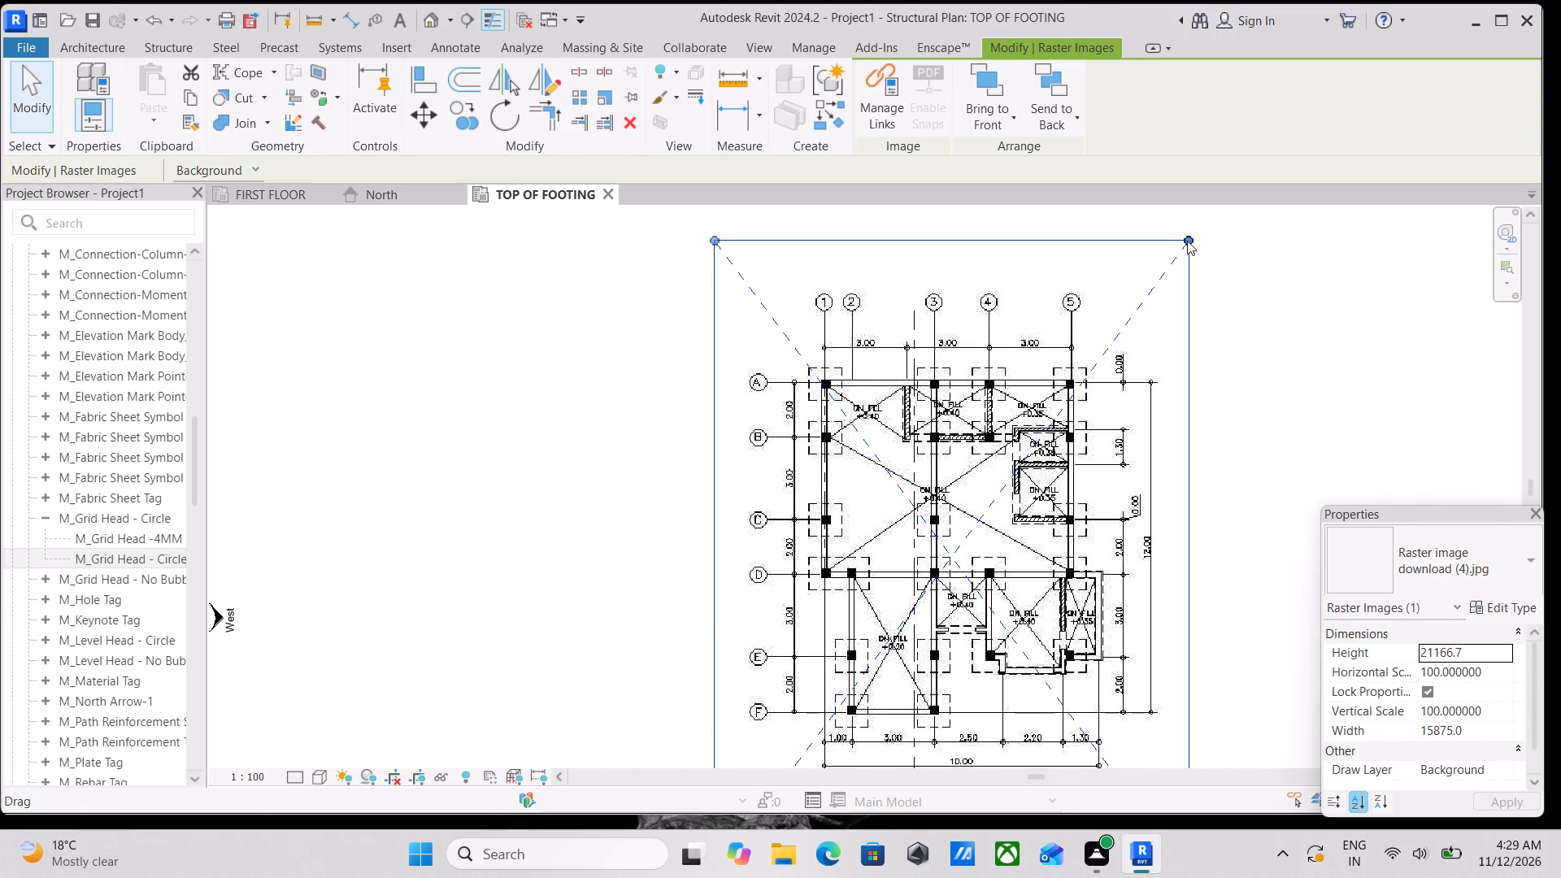
{"action": "scroll", "coordinate": [1188, 243], "scroll_direction": "up", "scroll_amount": 2}
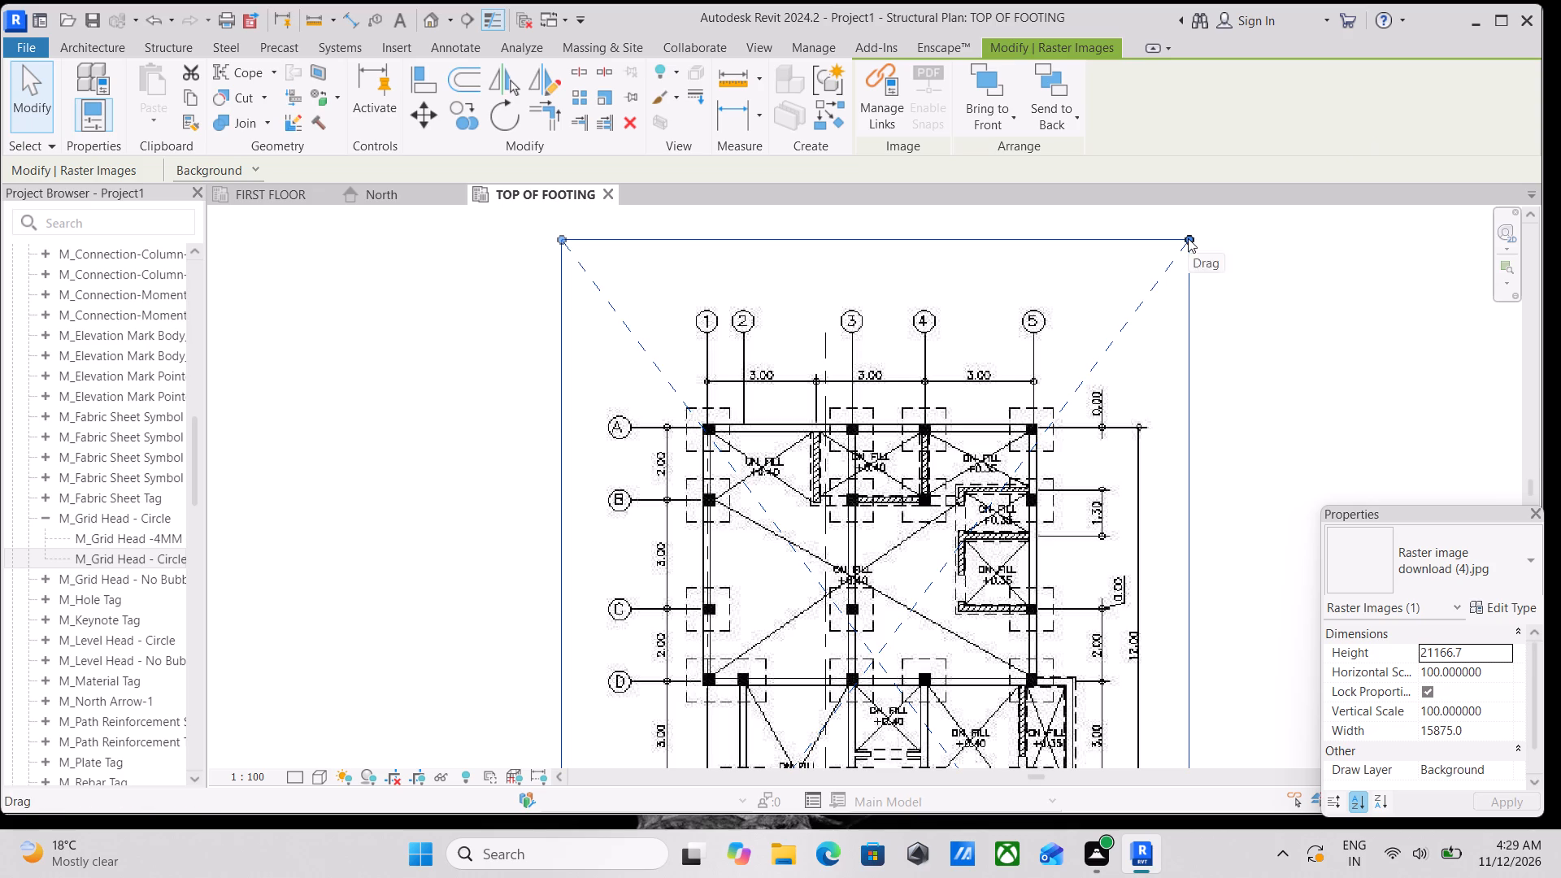
{"action": "left_click_drag", "start_coordinate": [1188, 238], "coordinate": [1174, 242]}
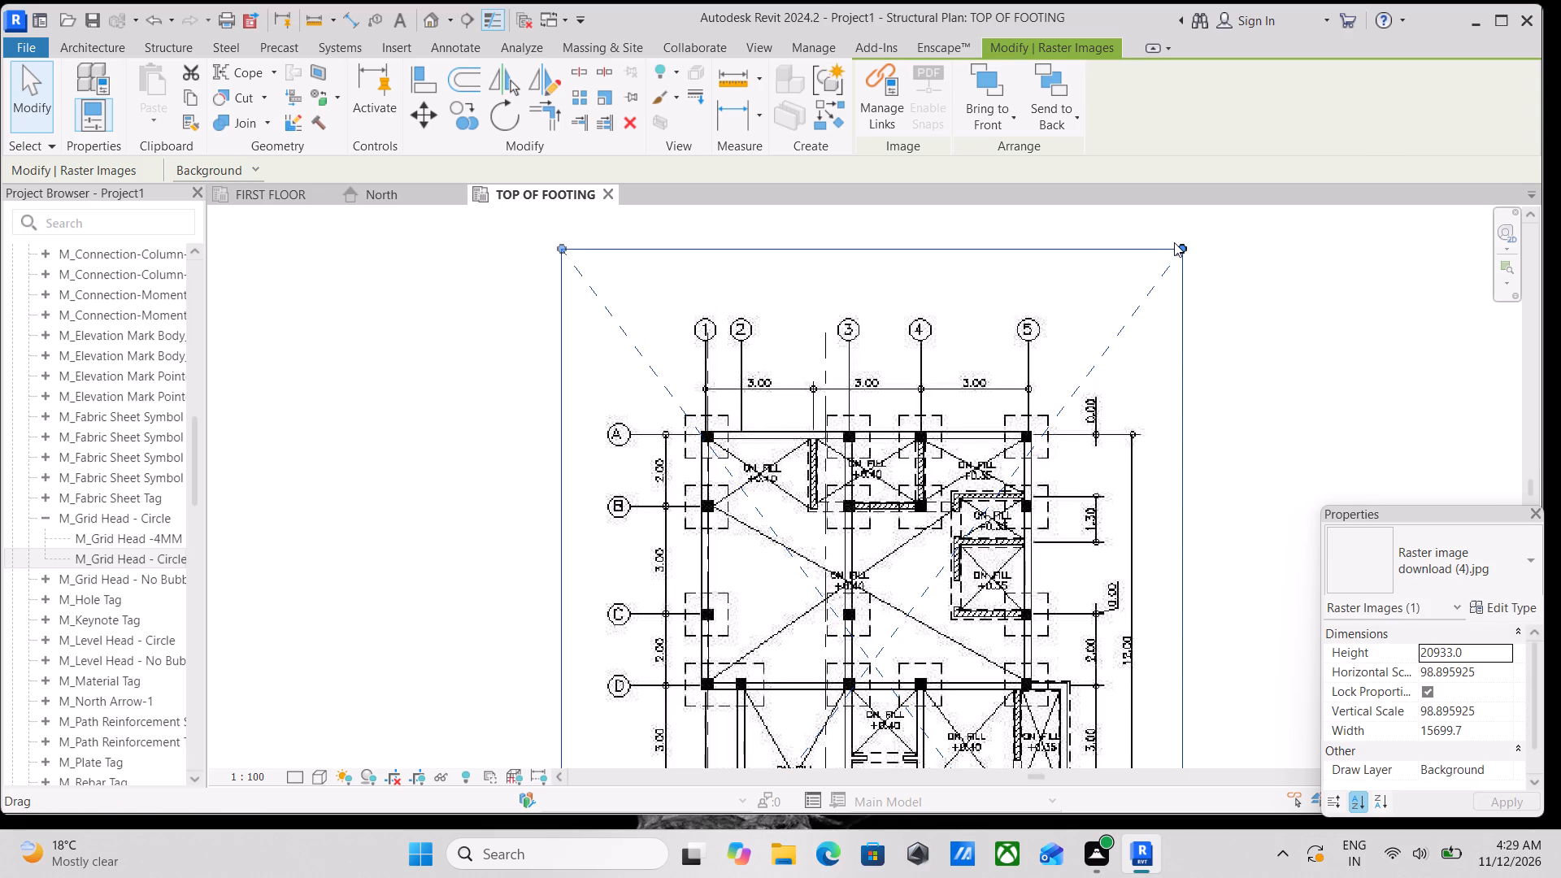
{"action": "left_click", "coordinate": [1189, 247]}
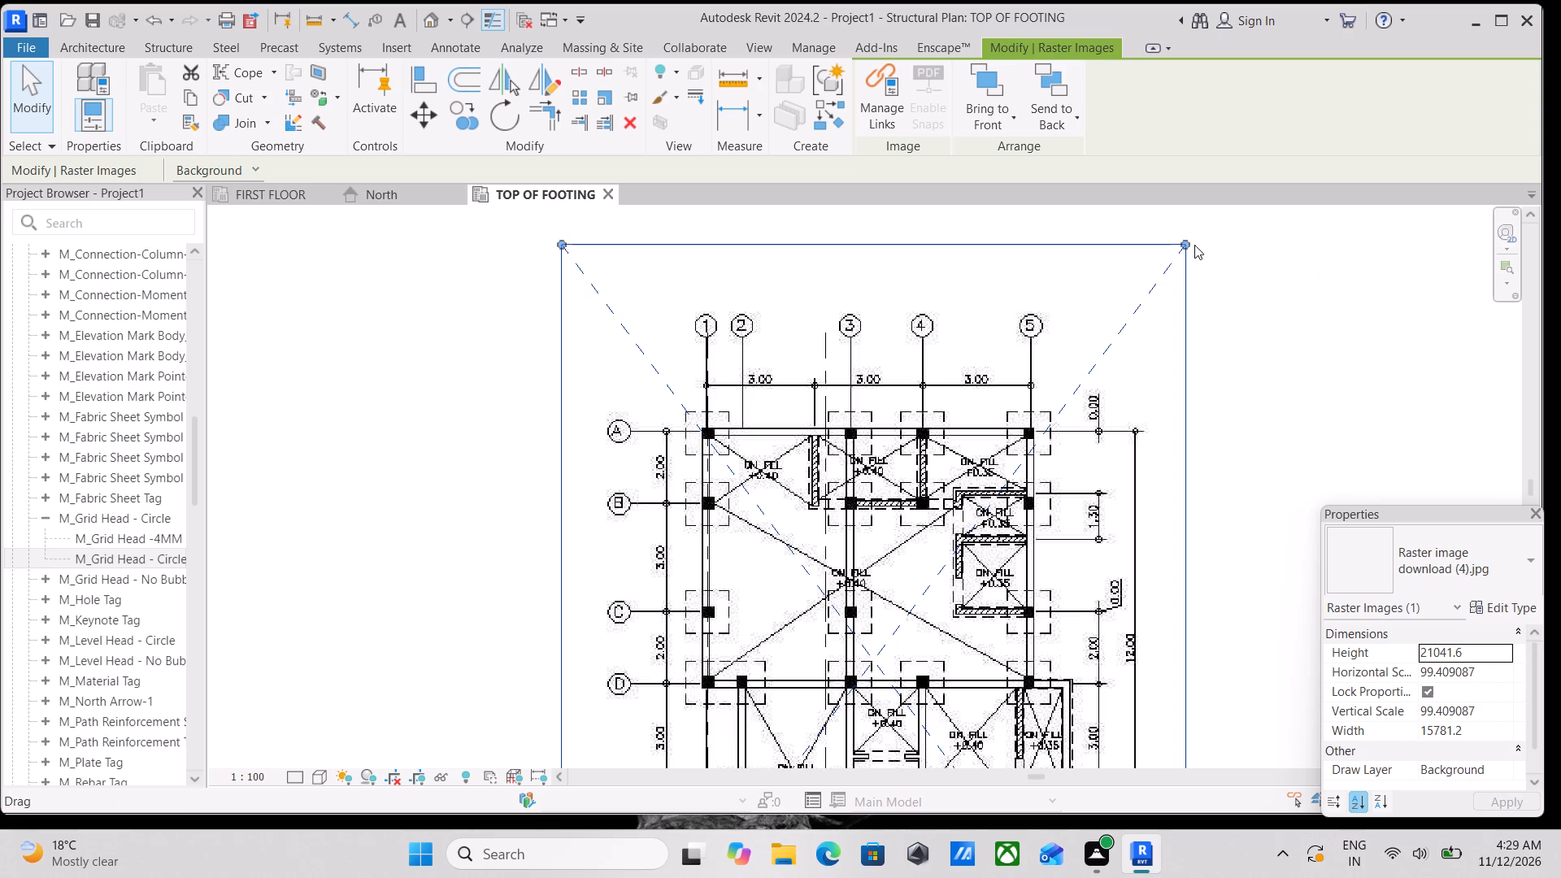
{"action": "left_click_drag", "start_coordinate": [1188, 241], "coordinate": [1200, 233]}
{"action": "left_click", "coordinate": [1200, 233]}
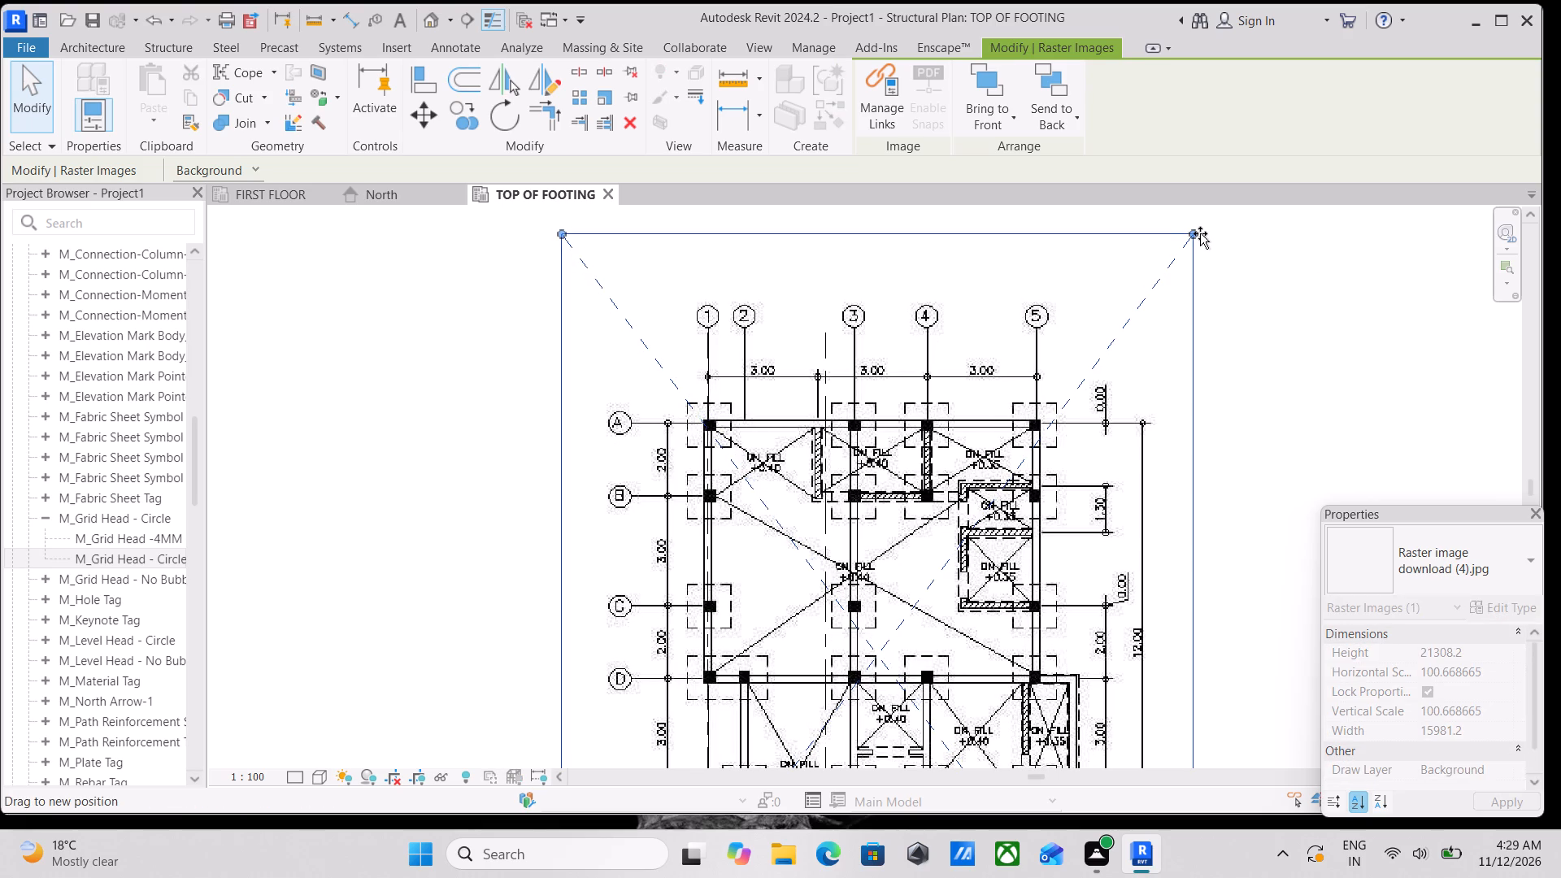
{"action": "left_click_drag", "start_coordinate": [1196, 233], "coordinate": [1204, 227]}
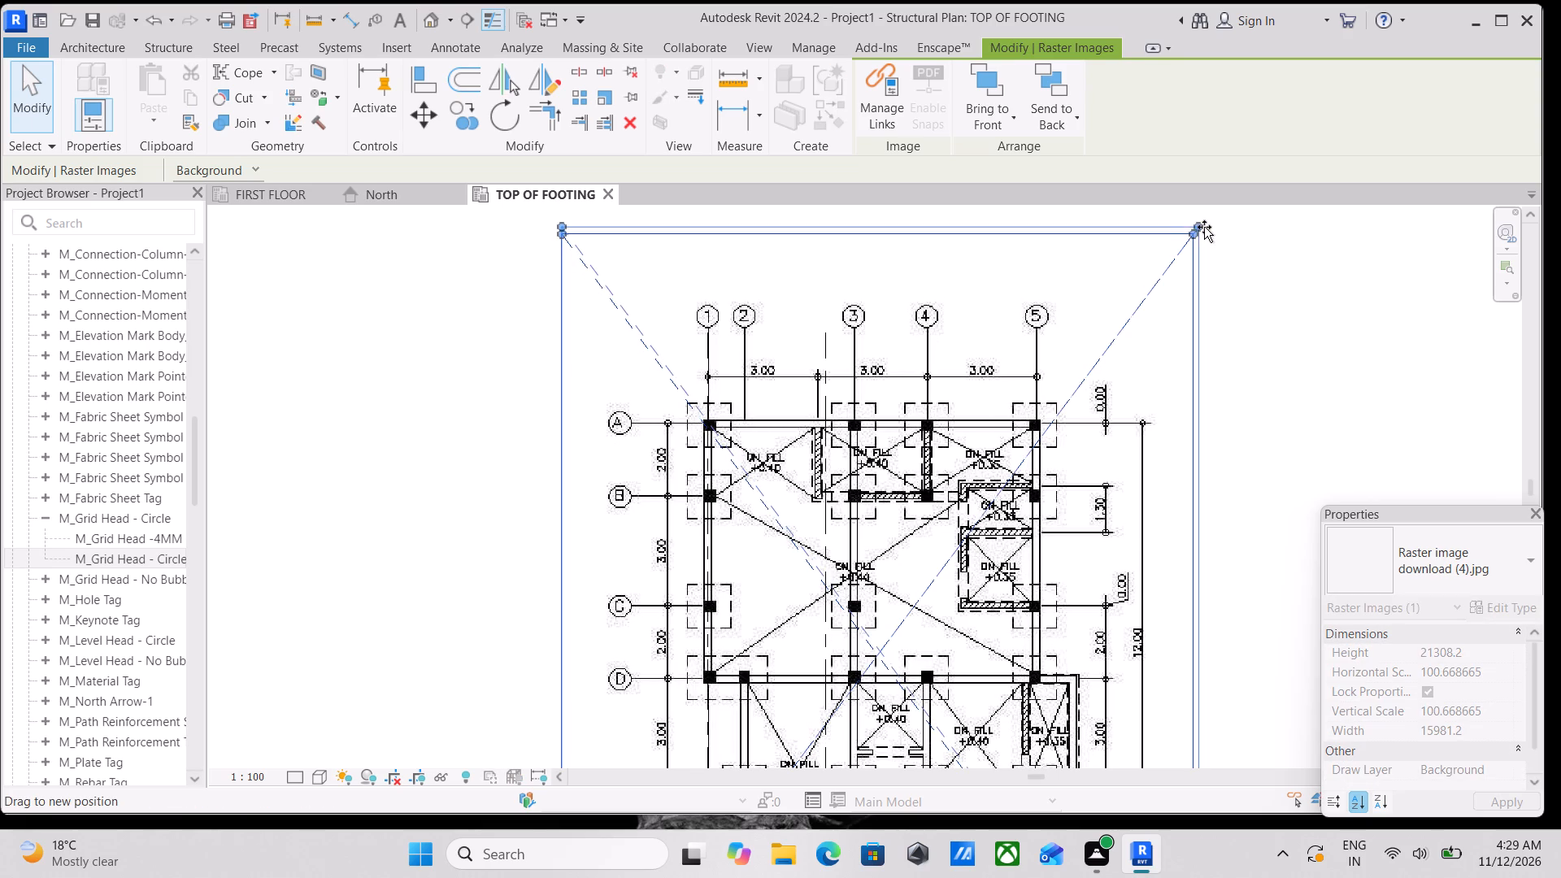
{"action": "left_click_drag", "start_coordinate": [1204, 227], "coordinate": [1207, 226]}
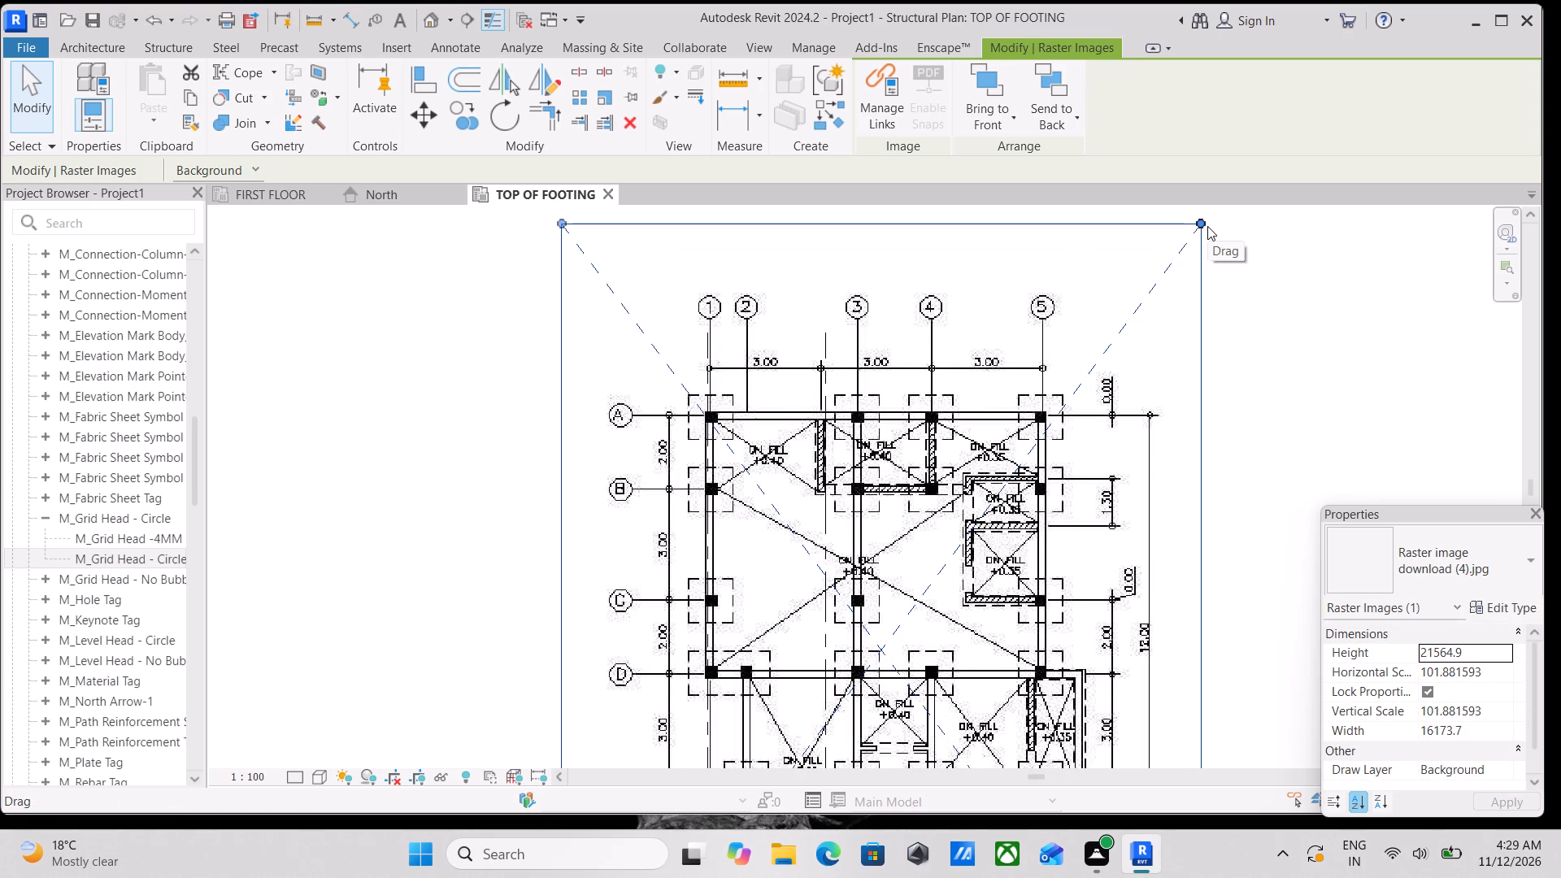
{"action": "left_click_drag", "start_coordinate": [1201, 224], "coordinate": [1214, 219]}
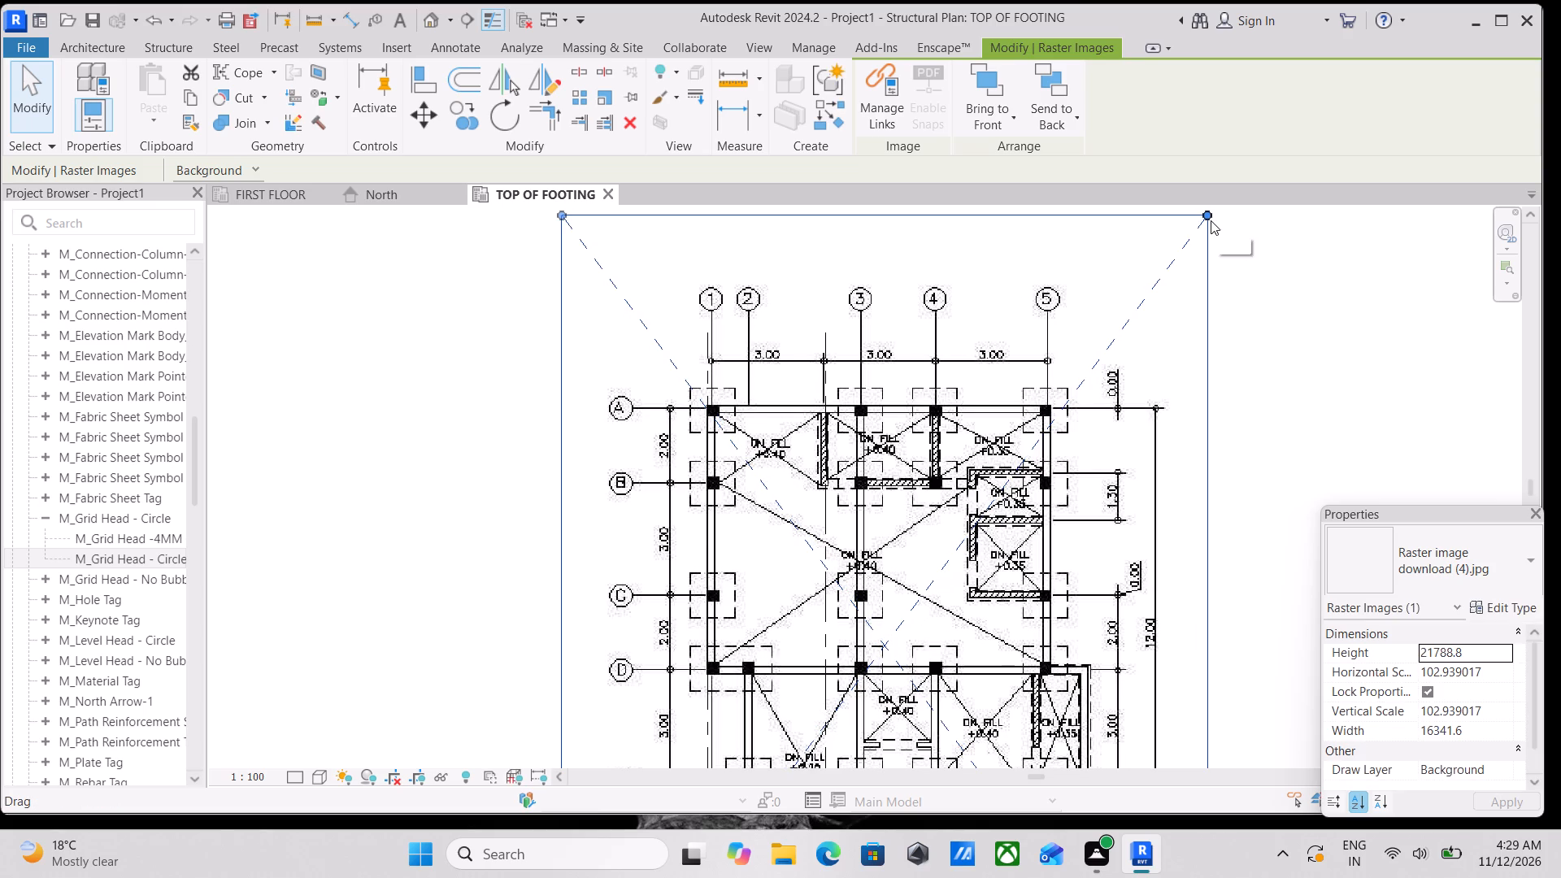
{"action": "left_click", "coordinate": [1206, 215]}
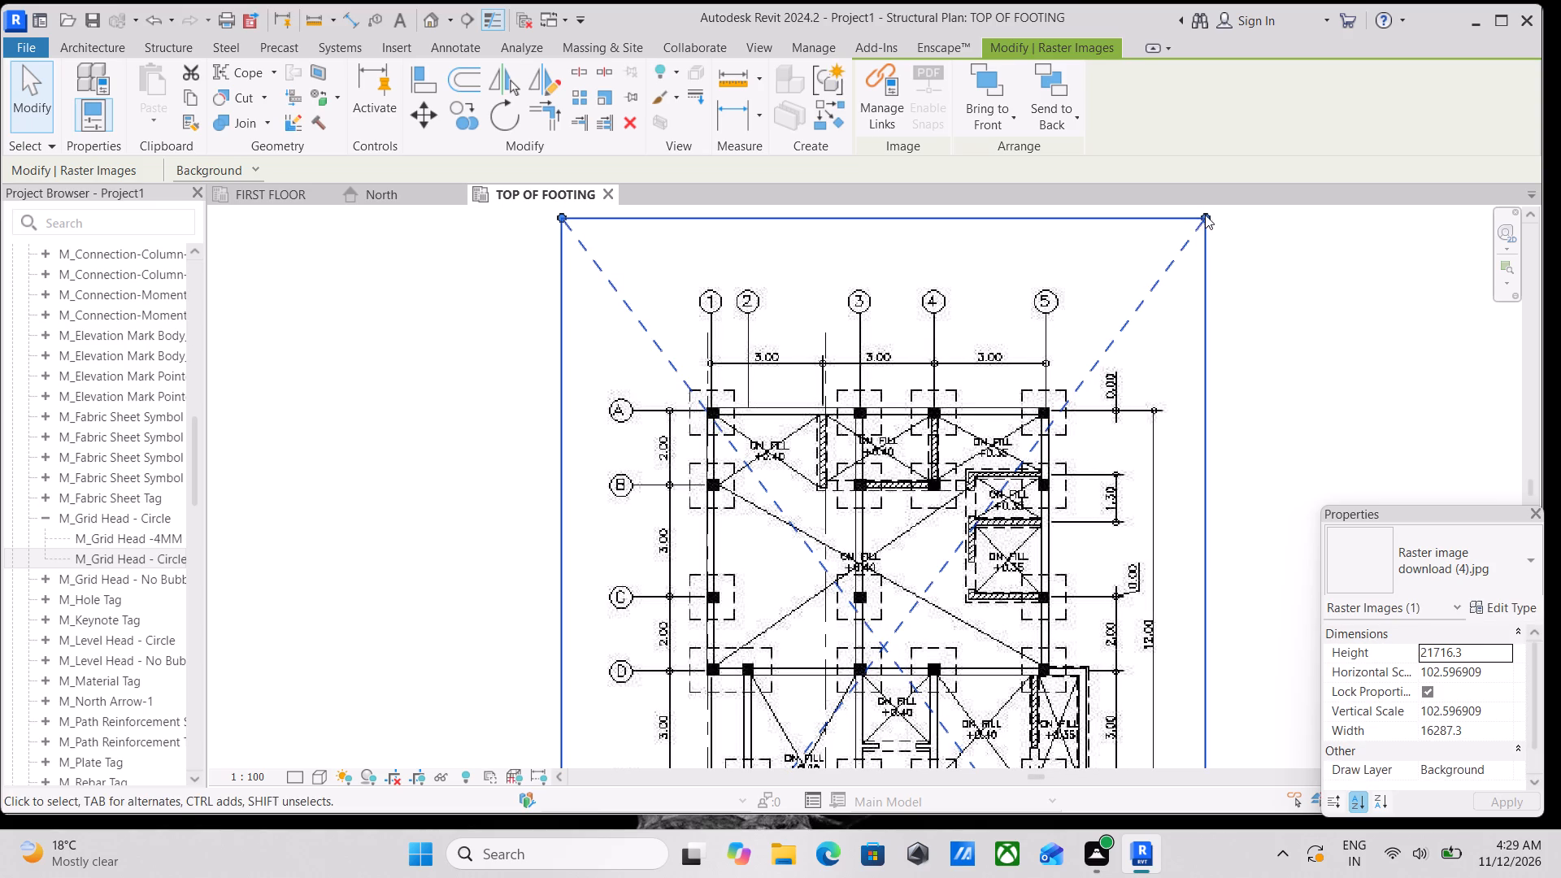
{"action": "left_click_drag", "start_coordinate": [1205, 214], "coordinate": [1193, 221]}
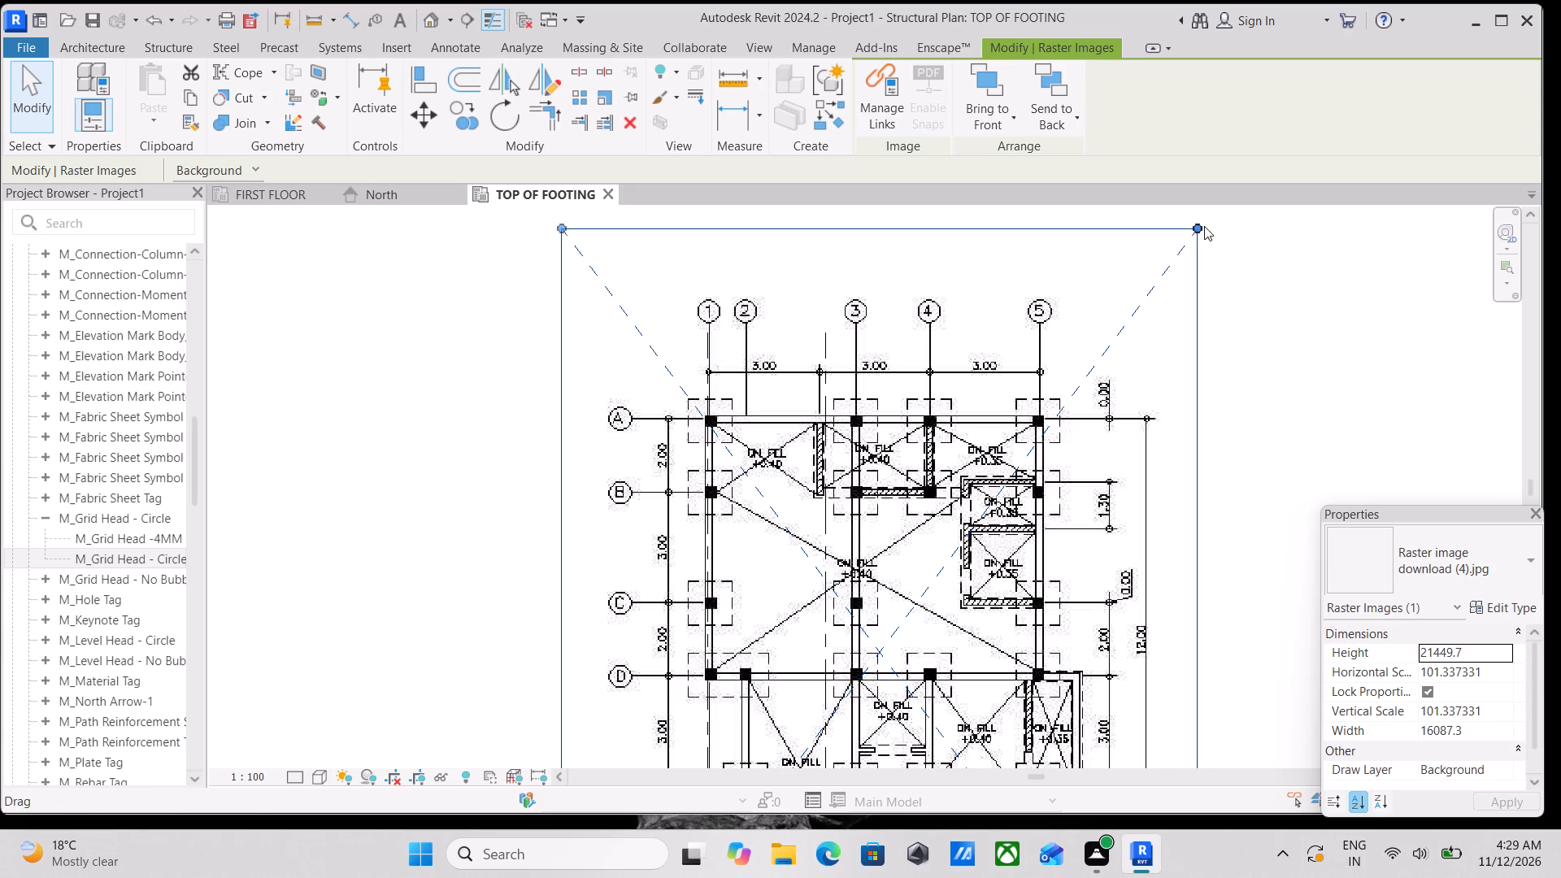
{"action": "left_click_drag", "start_coordinate": [1194, 226], "coordinate": [1205, 222]}
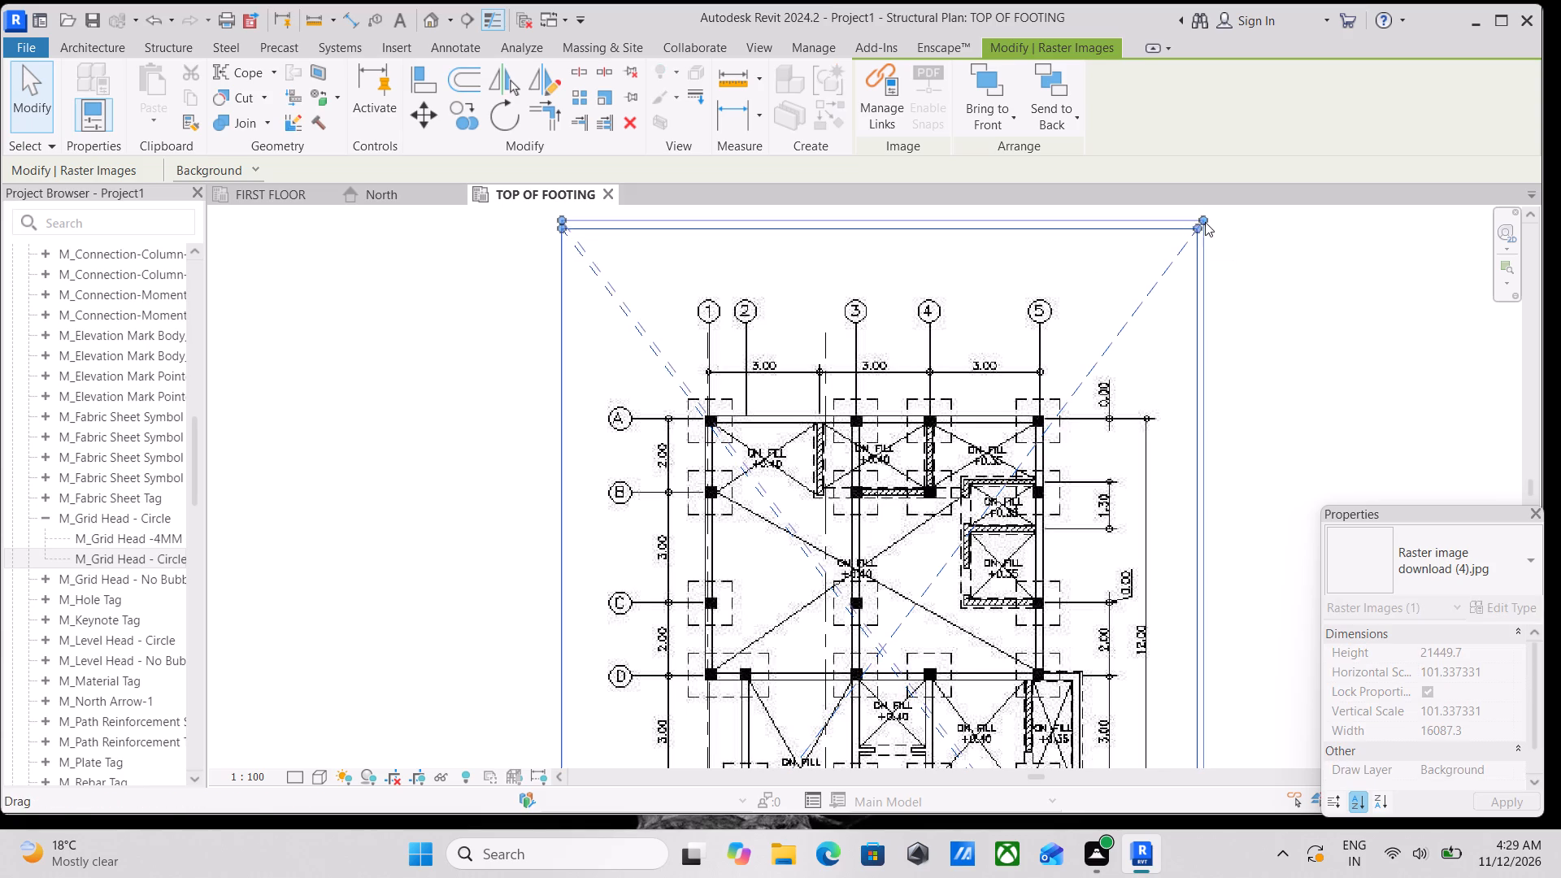
{"action": "left_click", "coordinate": [1205, 222]}
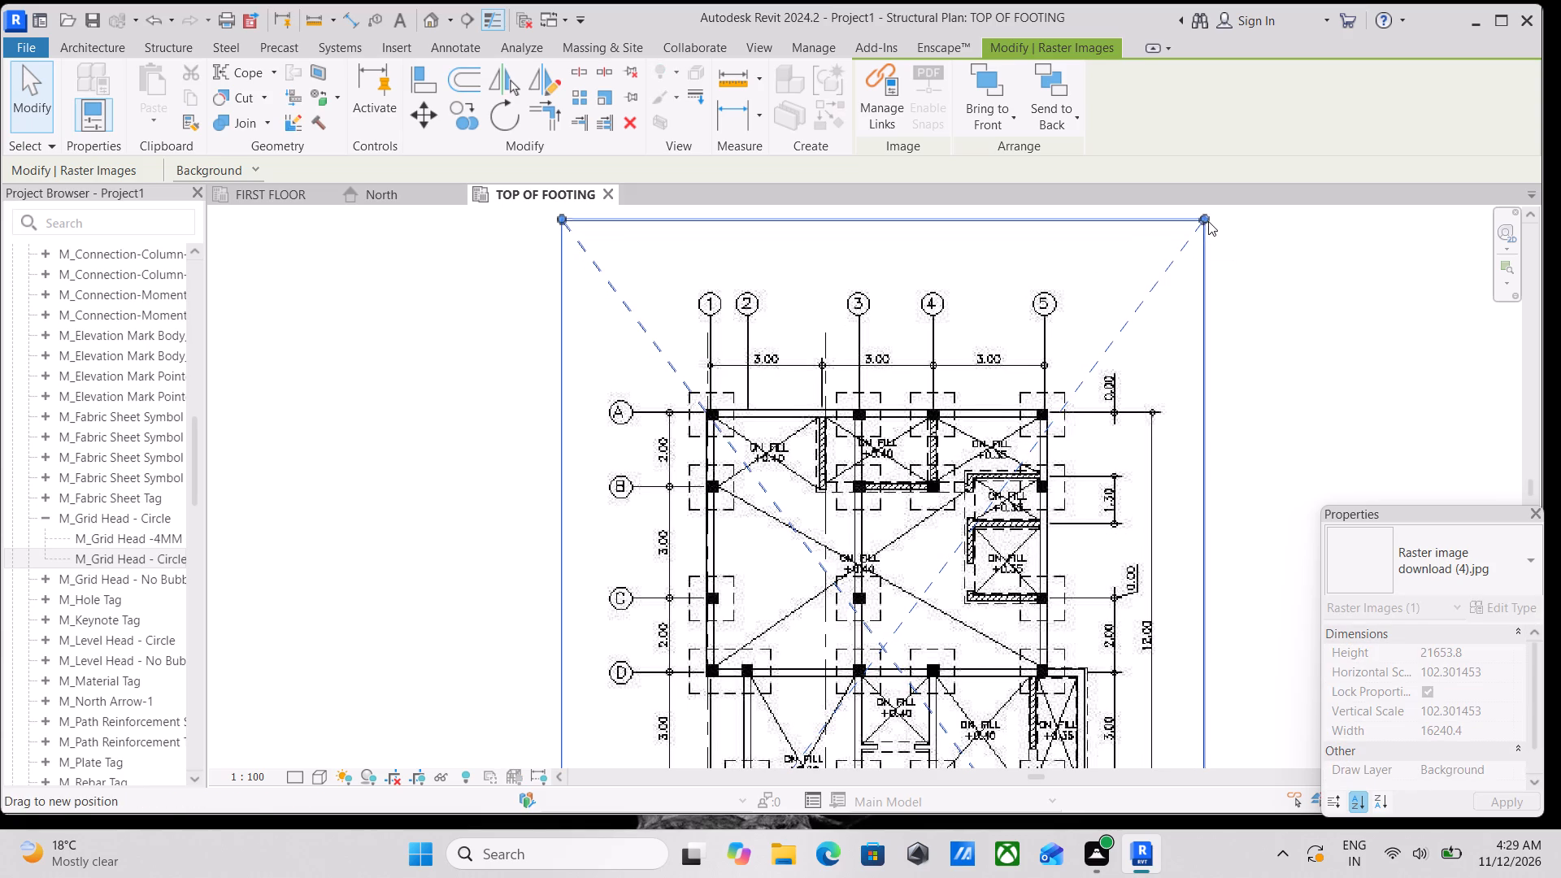
{"action": "left_click_drag", "start_coordinate": [1208, 221], "coordinate": [1224, 216]}
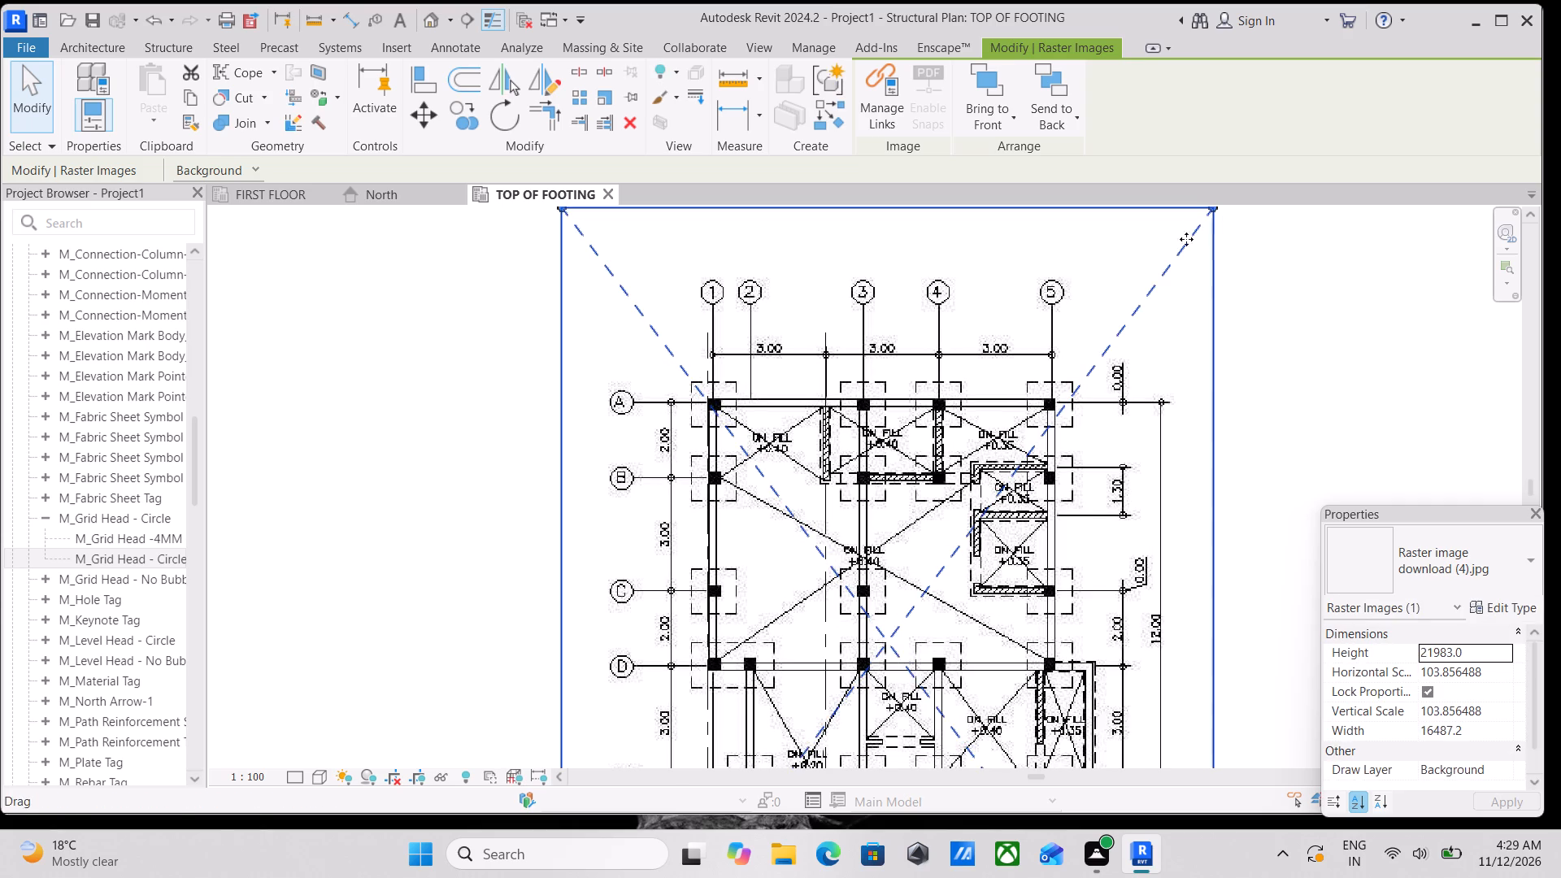
Examine how the plan's first 3.00 spacing lines up with the two placed vertical grids.
{"action": "scroll", "coordinate": [856, 377], "scroll_direction": "up", "scroll_amount": 1}
{"action": "scroll", "coordinate": [769, 407], "scroll_direction": "up", "scroll_amount": 11}
{"action": "scroll", "coordinate": [837, 319], "scroll_direction": "down", "scroll_amount": 2}
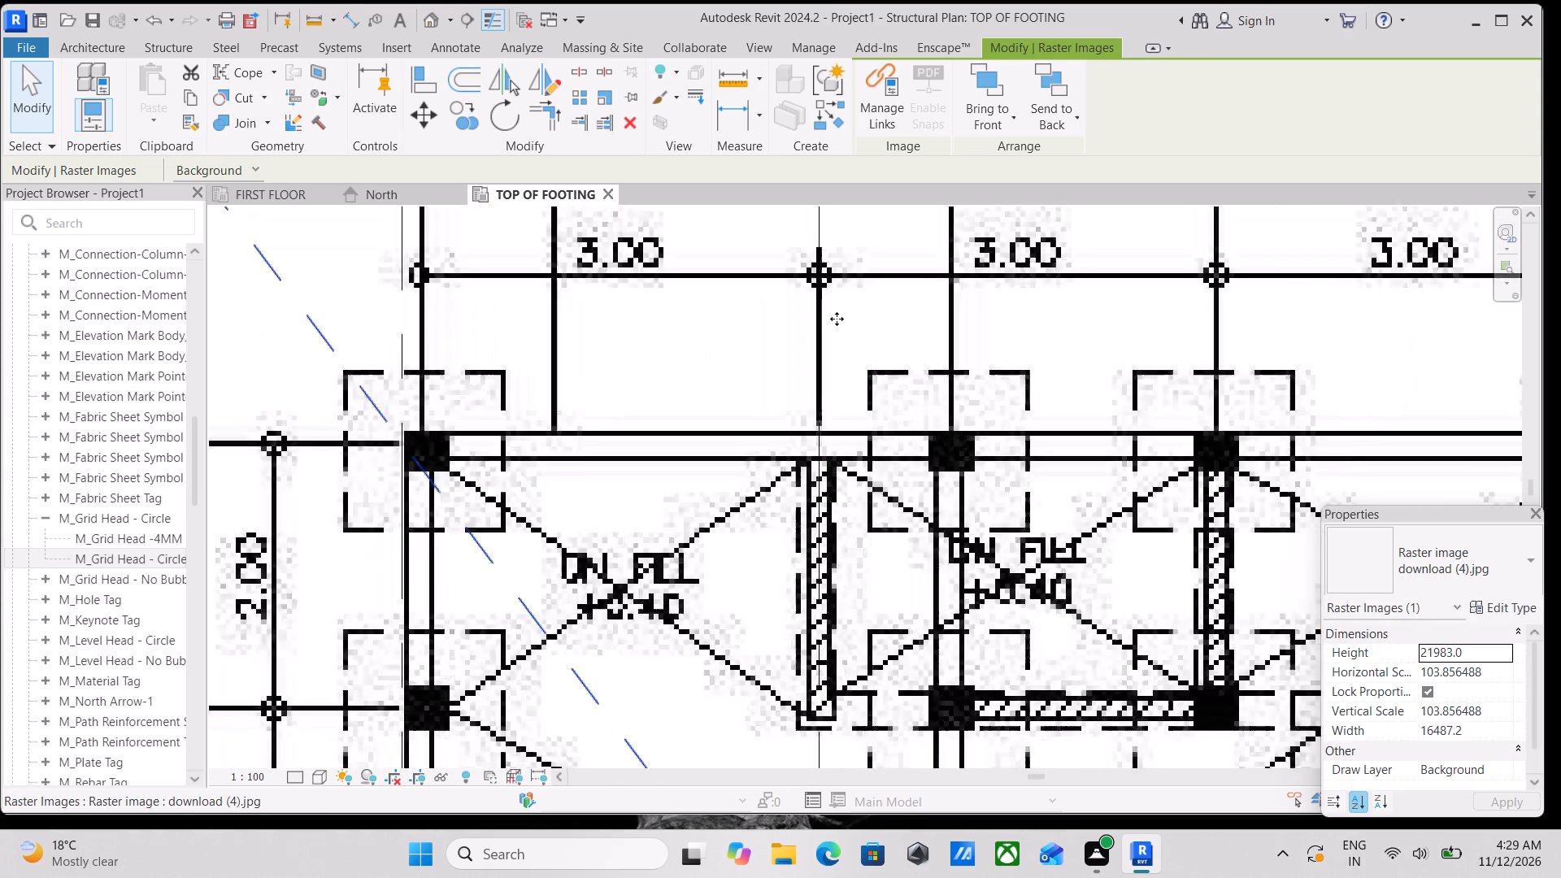
{"action": "scroll", "coordinate": [837, 319], "scroll_direction": "down", "scroll_amount": 6}
{"action": "middle_click_drag", "start_coordinate": [644, 351], "coordinate": [743, 460]}
{"action": "middle_click_drag", "start_coordinate": [737, 404], "coordinate": [768, 432]}
{"action": "scroll", "coordinate": [765, 423], "scroll_direction": "up", "scroll_amount": 1}
{"action": "scroll", "coordinate": [715, 347], "scroll_direction": "down", "scroll_amount": 3}
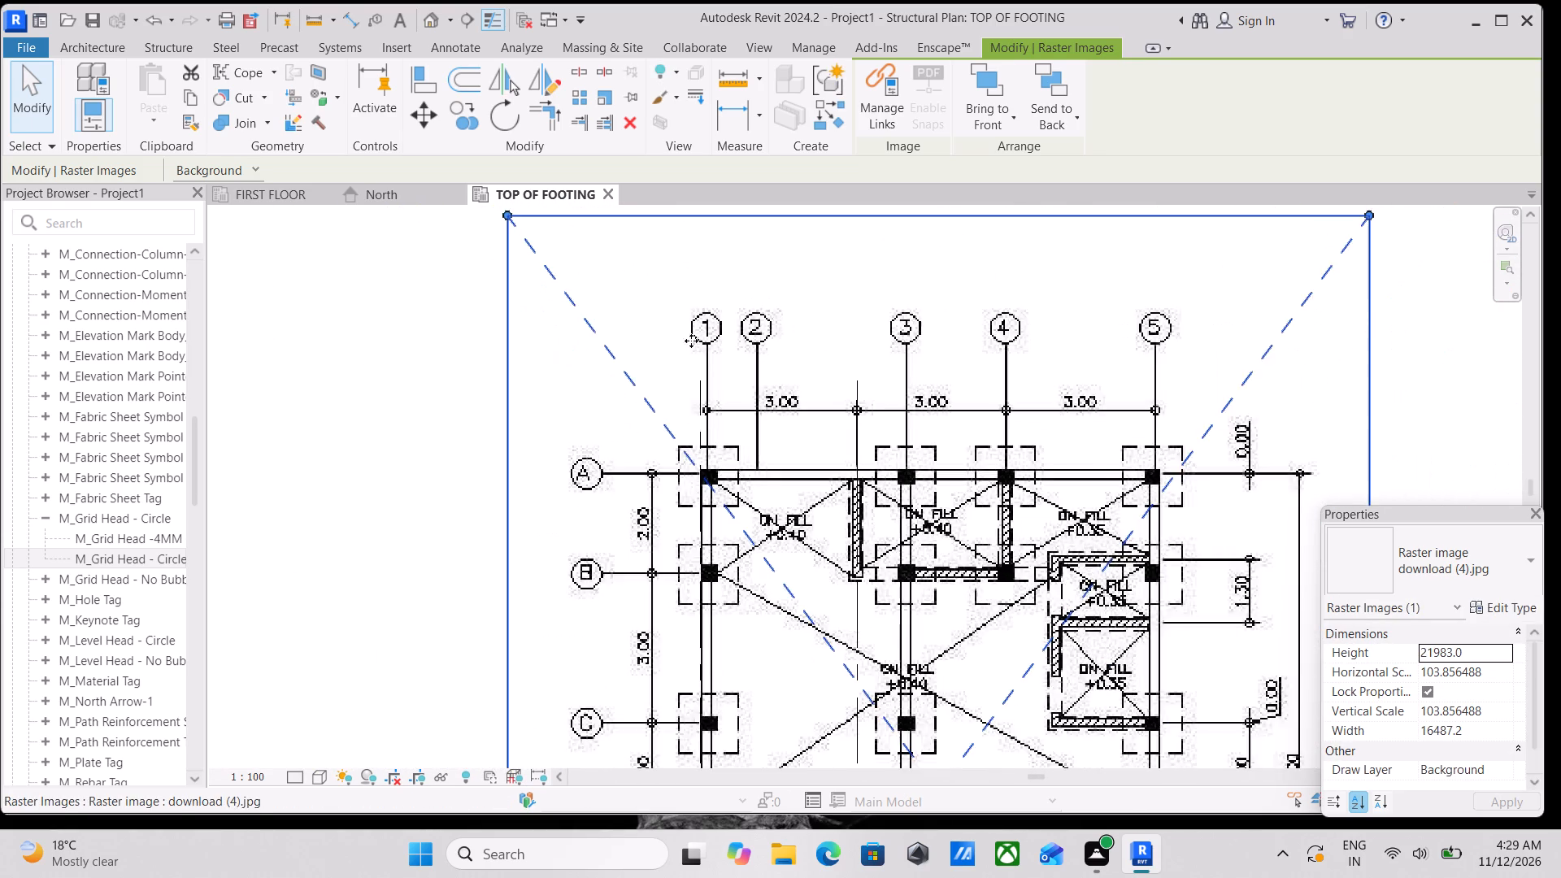
Rescale the plan image from its upper-left corner to about 104.9 percent, making it about 16655 mm wide.
{"action": "scroll", "coordinate": [650, 314], "scroll_direction": "down", "scroll_amount": 1}
{"action": "middle_click_drag", "start_coordinate": [650, 314], "coordinate": [702, 349]}
{"action": "left_click_drag", "start_coordinate": [578, 261], "coordinate": [587, 267]}
{"action": "left_click_drag", "start_coordinate": [587, 267], "coordinate": [602, 273]}
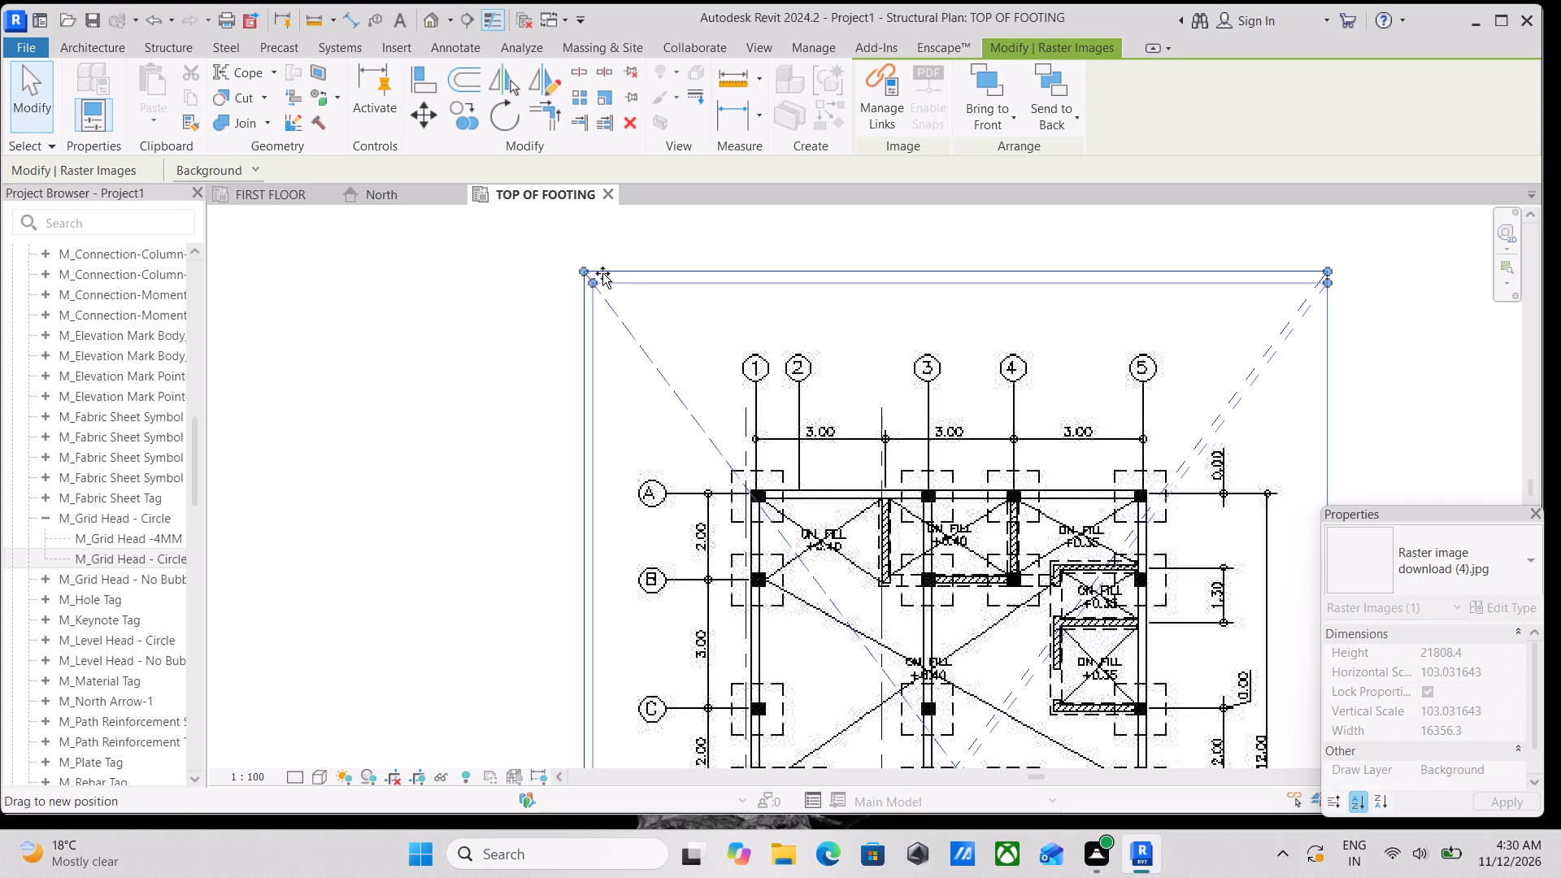
{"action": "left_click_drag", "start_coordinate": [602, 273], "coordinate": [602, 274]}
{"action": "left_click_drag", "start_coordinate": [602, 274], "coordinate": [592, 270]}
{"action": "left_click", "coordinate": [593, 280]}
{"action": "left_click_drag", "start_coordinate": [593, 280], "coordinate": [572, 272]}
{"action": "left_click", "coordinate": [572, 272]}
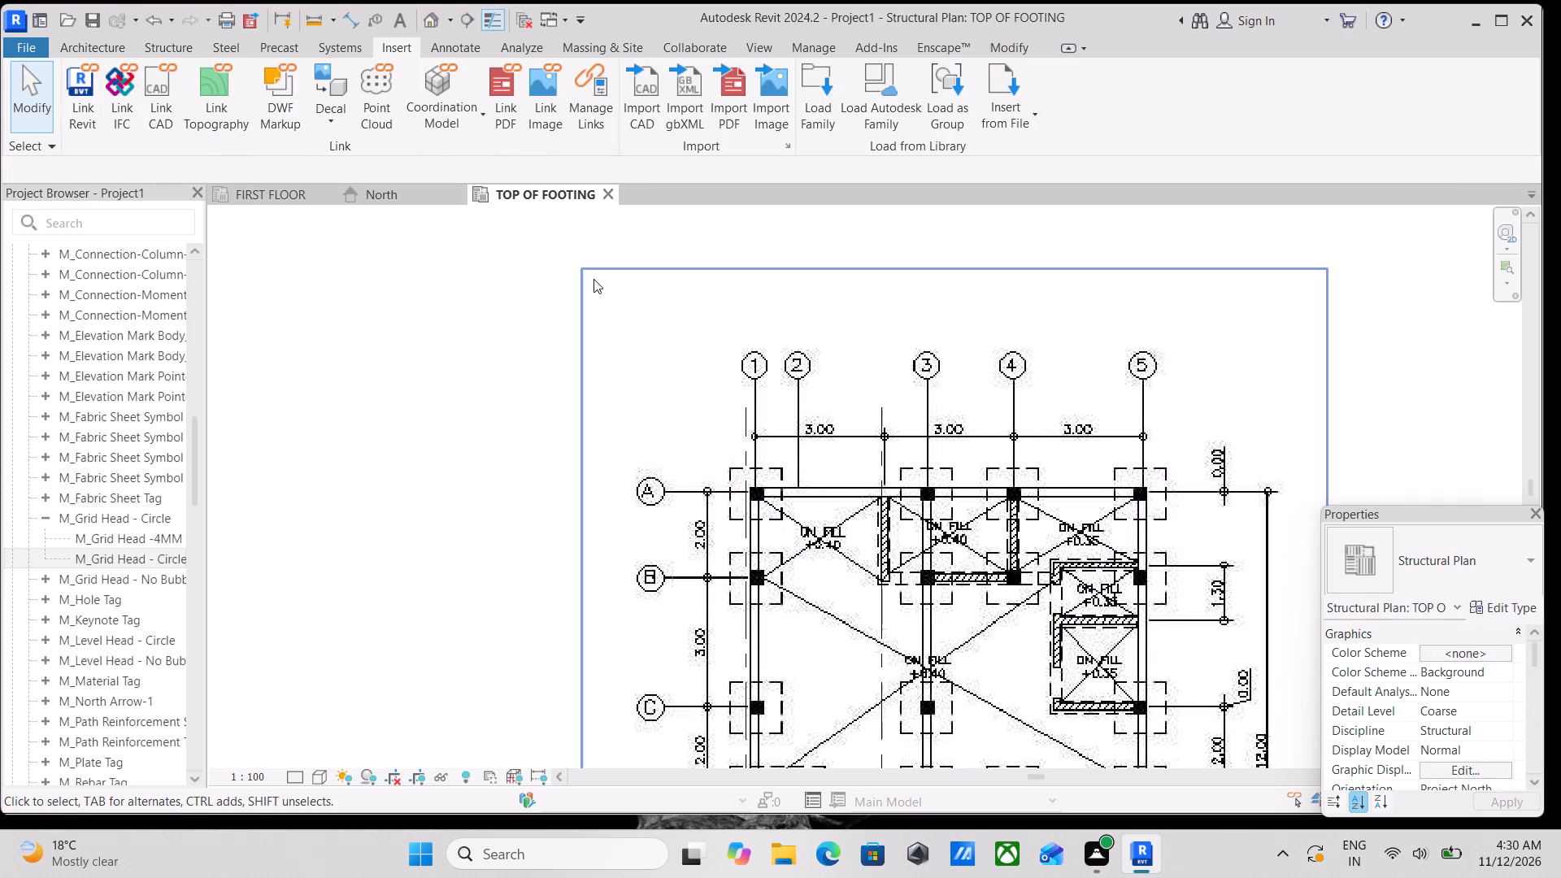
{"action": "left_click", "coordinate": [585, 275]}
{"action": "left_click_drag", "start_coordinate": [579, 267], "coordinate": [565, 263]}
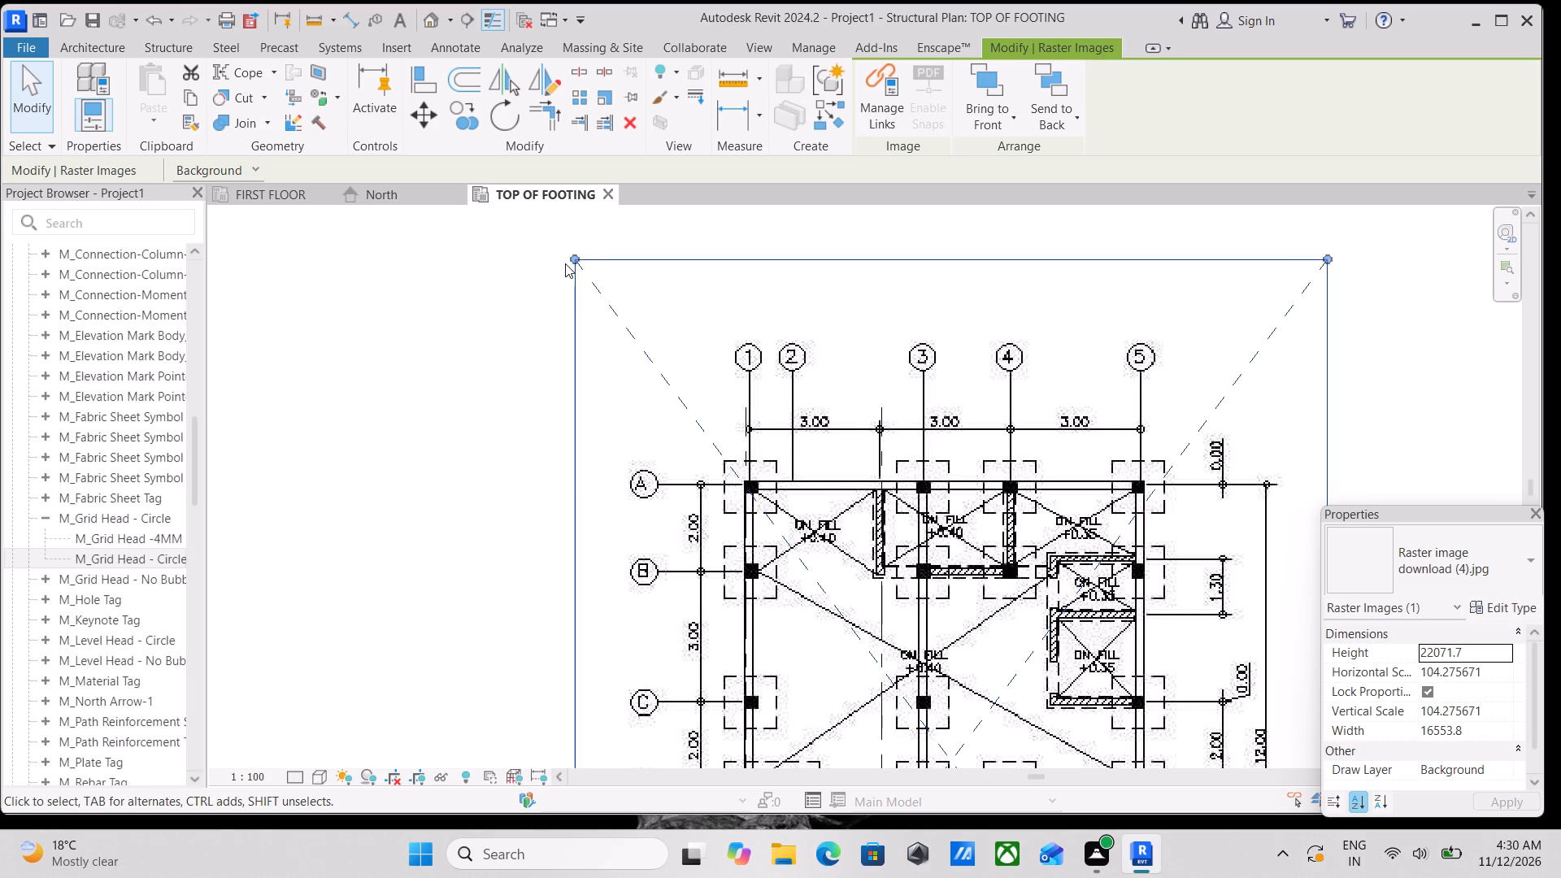
{"action": "left_click_drag", "start_coordinate": [571, 261], "coordinate": [563, 257]}
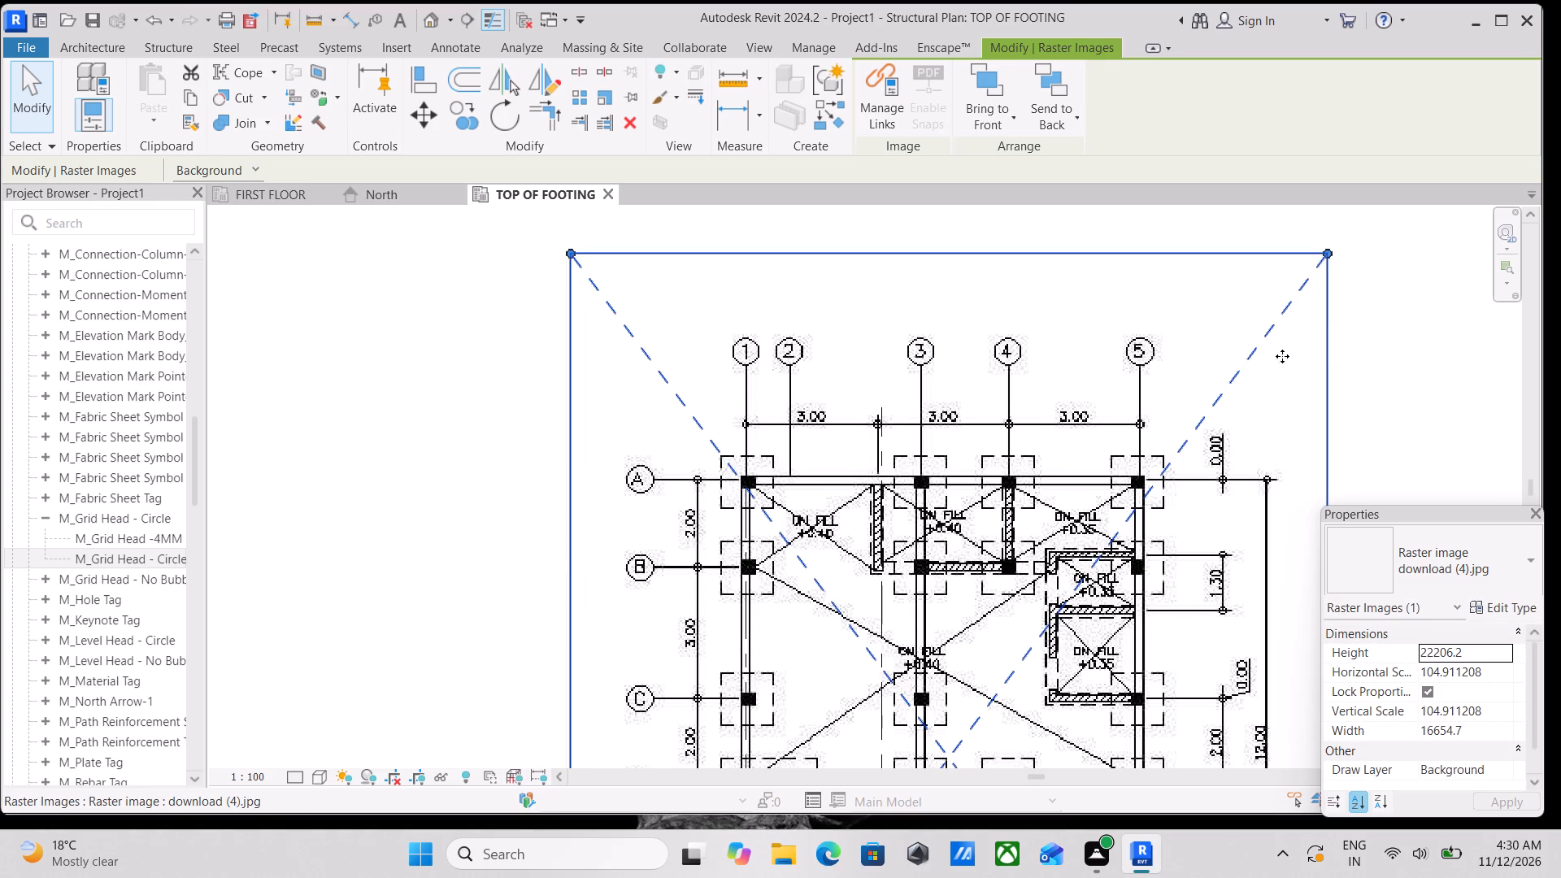
Adjust the plan image from its upper-right corner to about 104.5 percent, making it about 16597 mm wide.
{"action": "left_click", "coordinate": [1324, 249]}
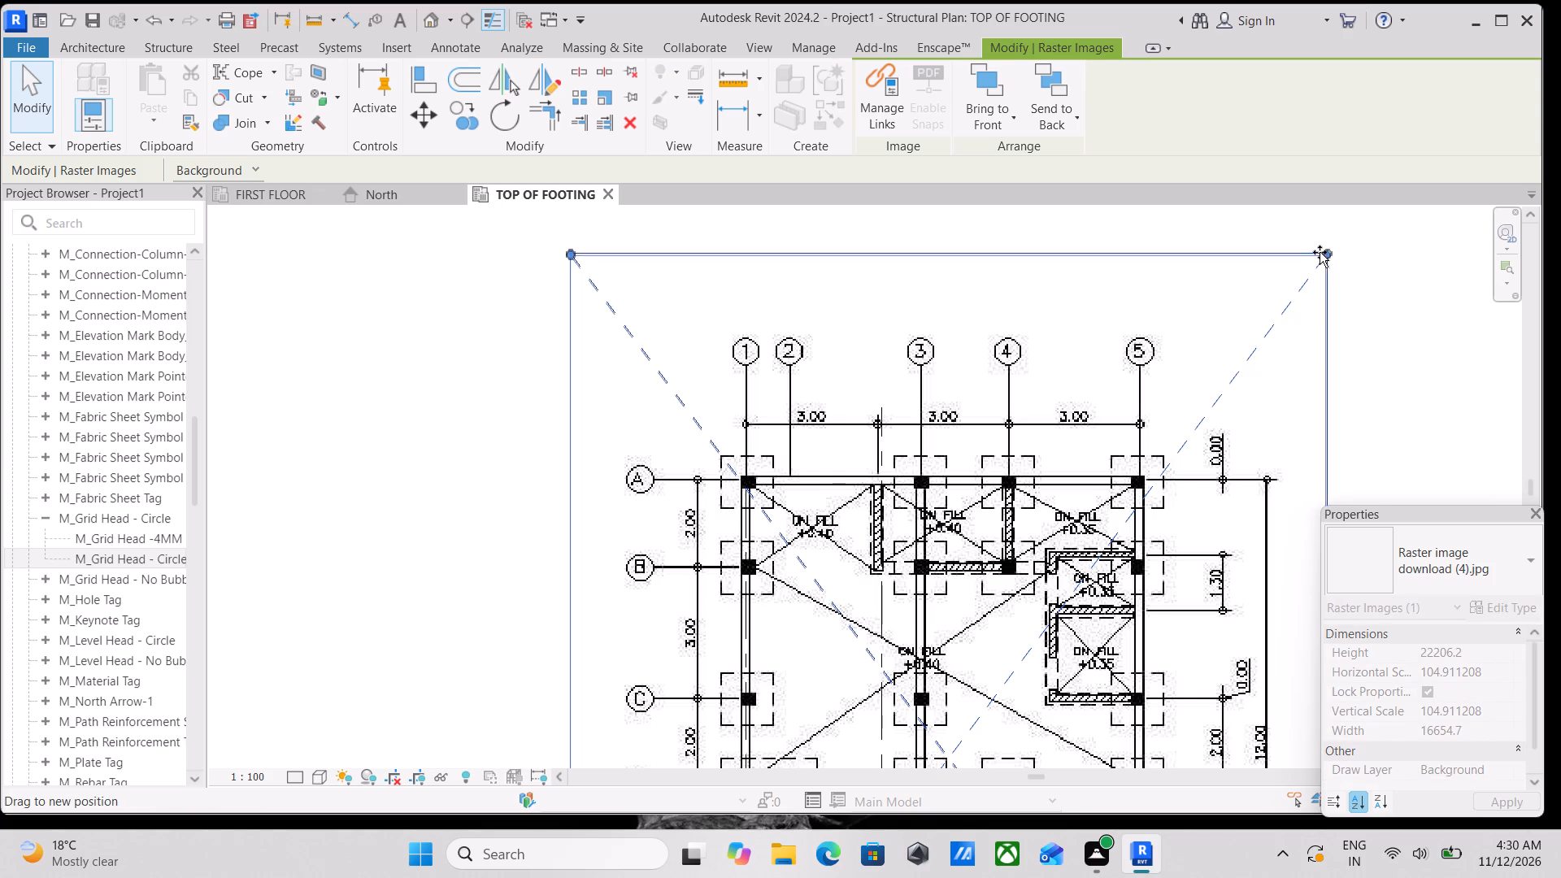
{"action": "left_click_drag", "start_coordinate": [1318, 254], "coordinate": [1318, 253]}
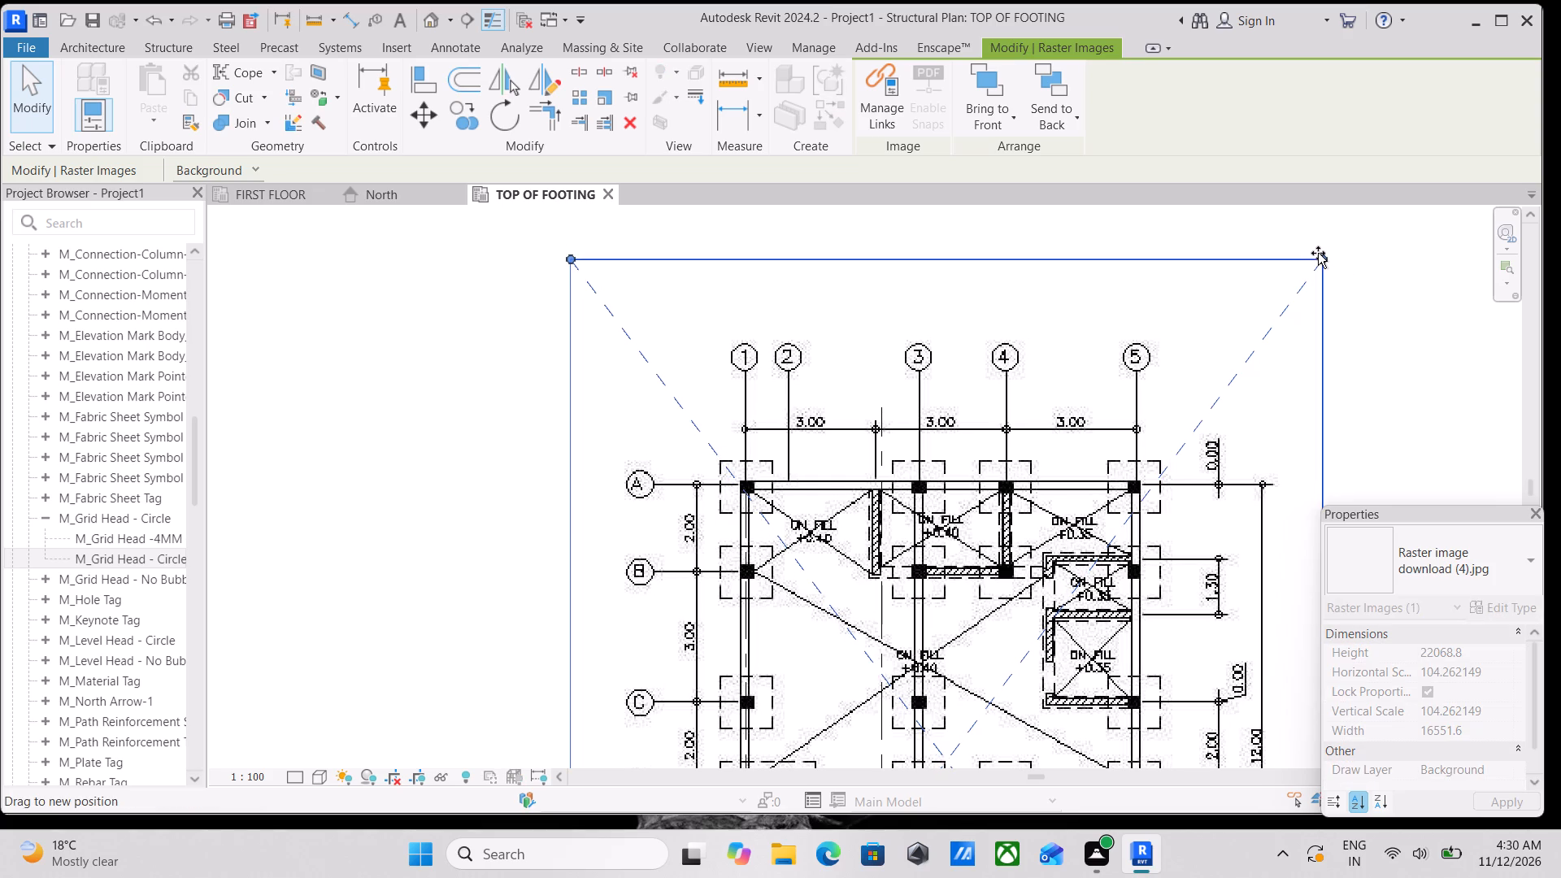
{"action": "left_click_drag", "start_coordinate": [1318, 253], "coordinate": [1310, 262]}
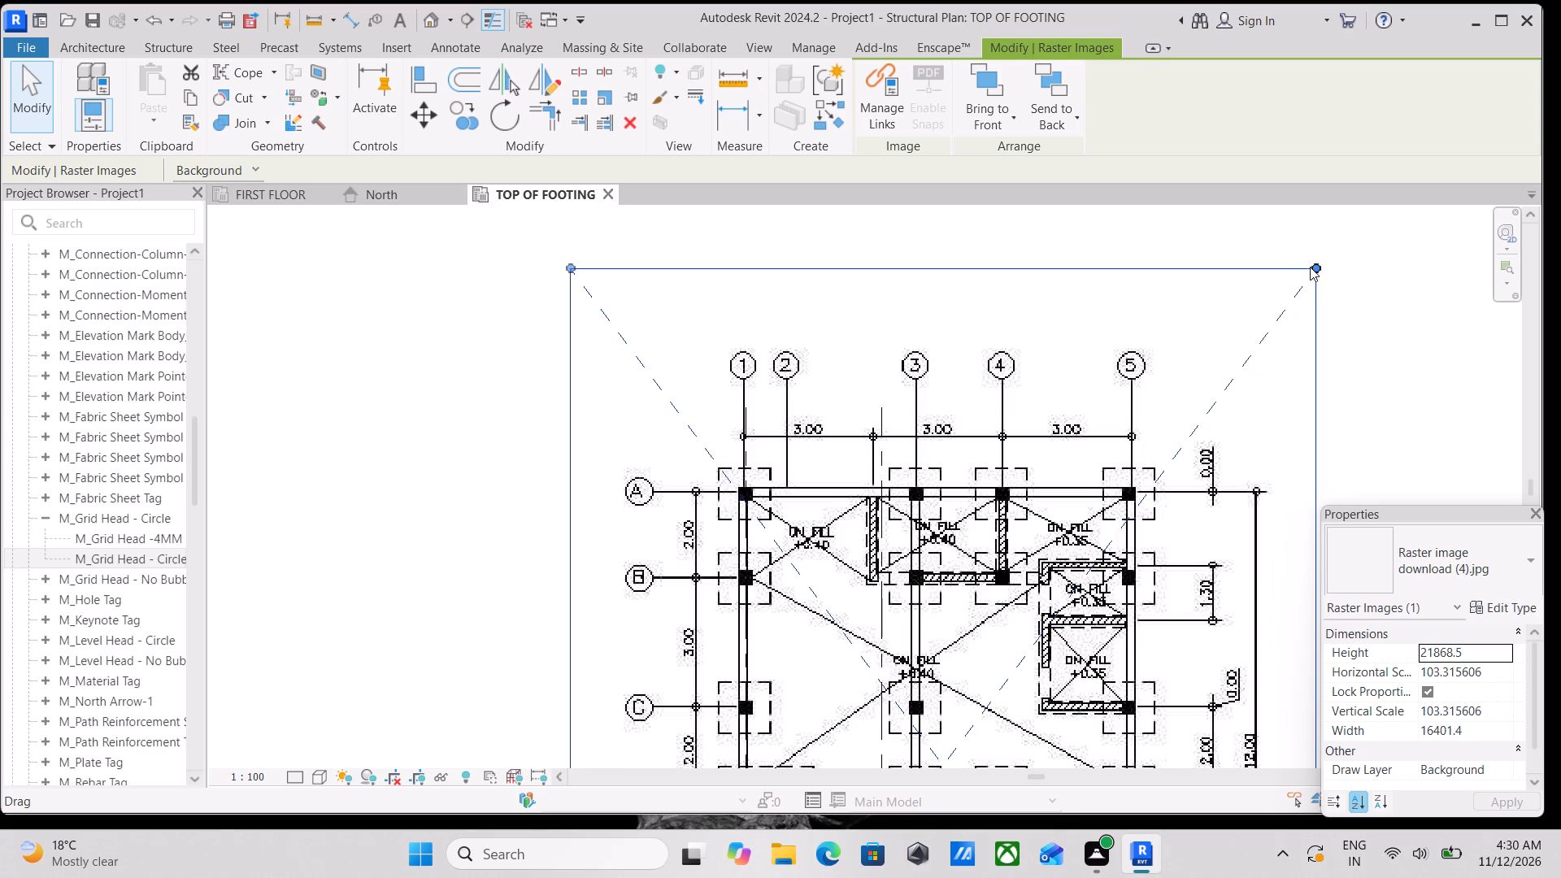
{"action": "left_click_drag", "start_coordinate": [1315, 264], "coordinate": [1322, 251]}
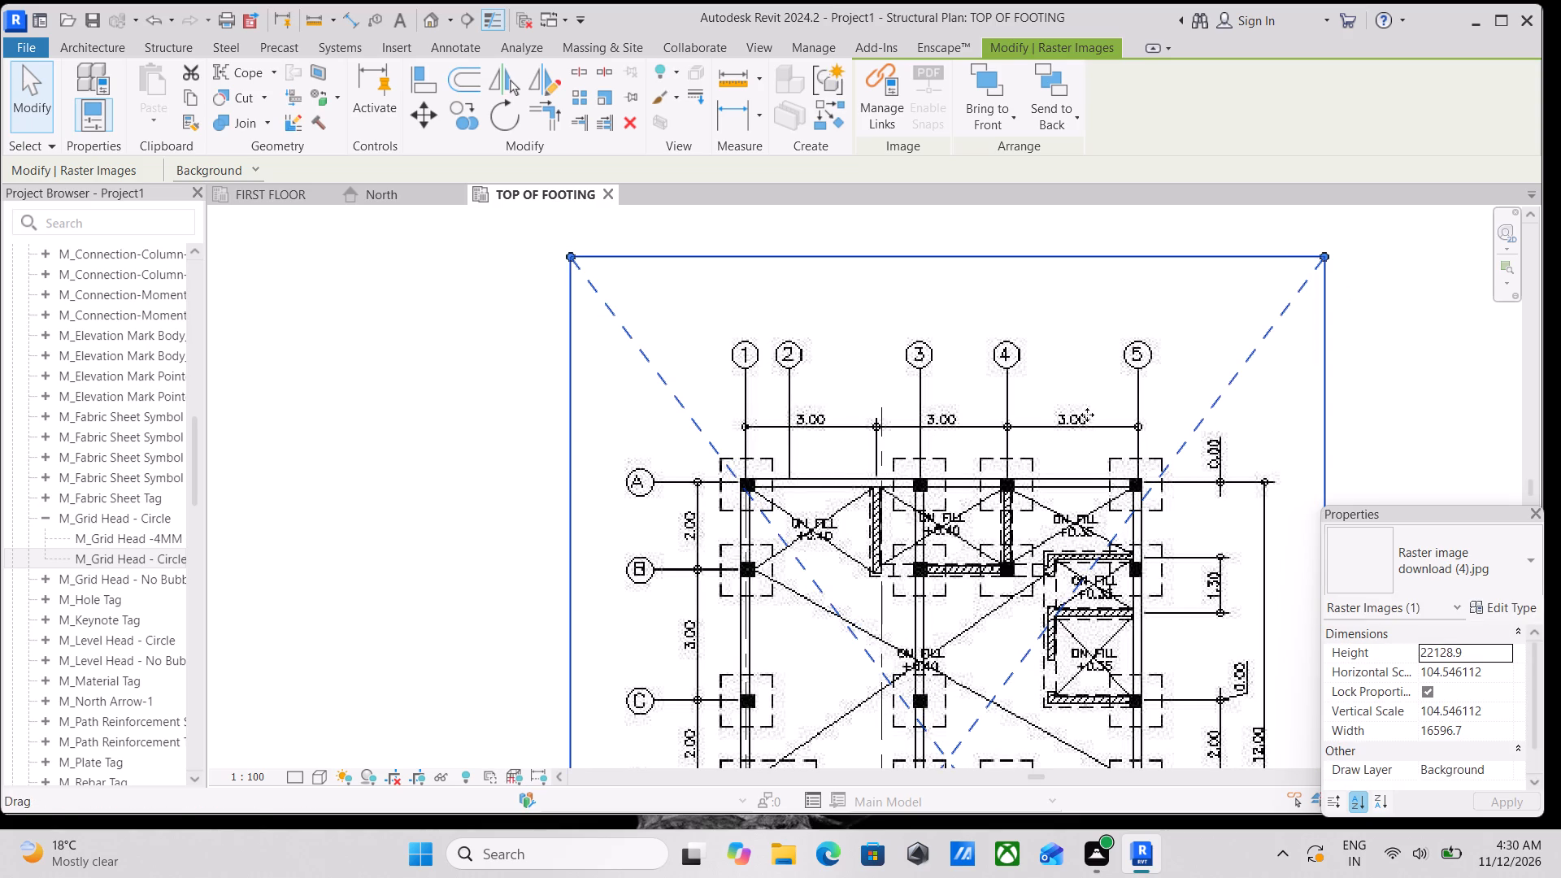
Examine the match between the placed grids and the plan's axis 1 and first 3.00 dimension.
{"action": "scroll", "coordinate": [687, 337], "scroll_direction": "up", "scroll_amount": 3}
{"action": "scroll", "coordinate": [982, 489], "scroll_direction": "up", "scroll_amount": 3}
{"action": "scroll", "coordinate": [745, 488], "scroll_direction": "up", "scroll_amount": 3}
{"action": "scroll", "coordinate": [671, 438], "scroll_direction": "down", "scroll_amount": 2}
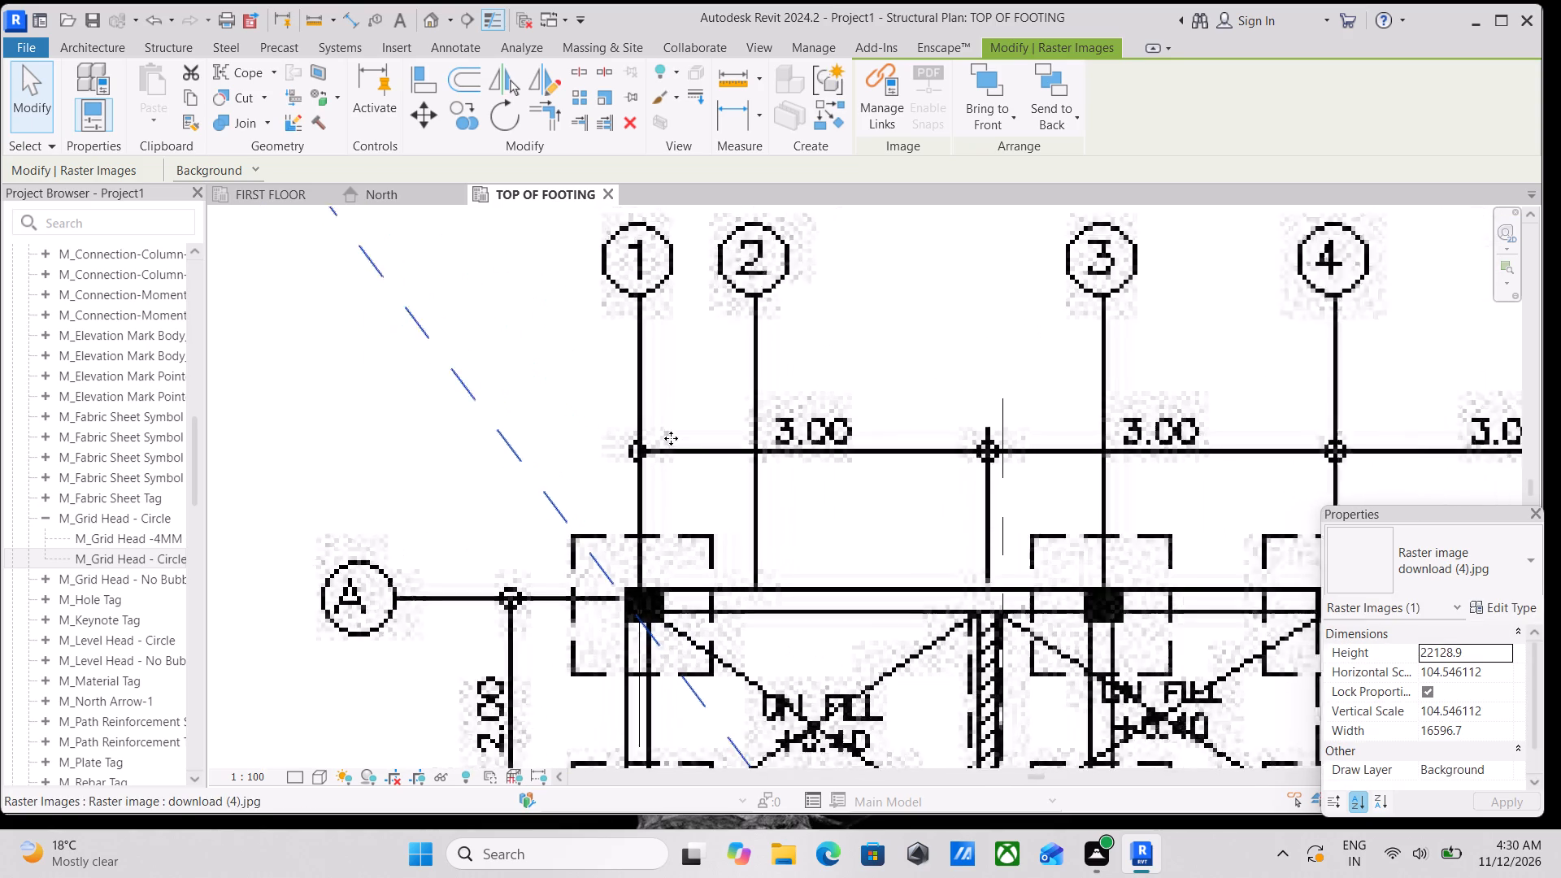
{"action": "scroll", "coordinate": [671, 438], "scroll_direction": "down", "scroll_amount": 1}
{"action": "scroll", "coordinate": [994, 375], "scroll_direction": "down", "scroll_amount": 5}
{"action": "middle_click_drag", "start_coordinate": [999, 374], "coordinate": [886, 378]}
{"action": "scroll", "coordinate": [1170, 319], "scroll_direction": "down", "scroll_amount": 2}
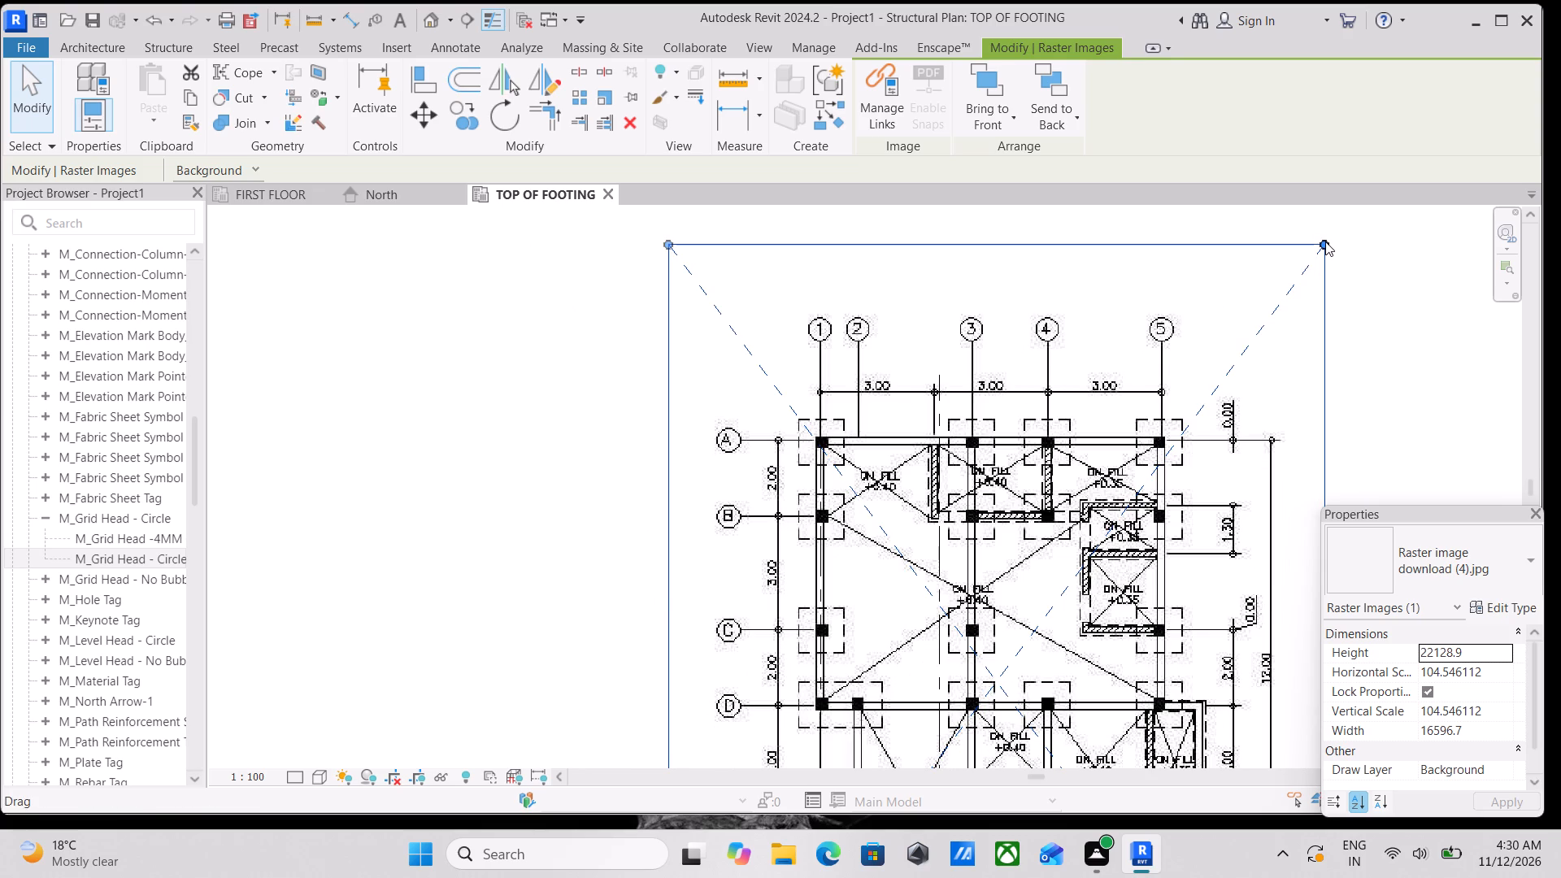
Enlarge the plan image from its upper-right corner to about 106.9 percent, making it about 16977 mm wide.
{"action": "left_click", "coordinate": [1325, 241]}
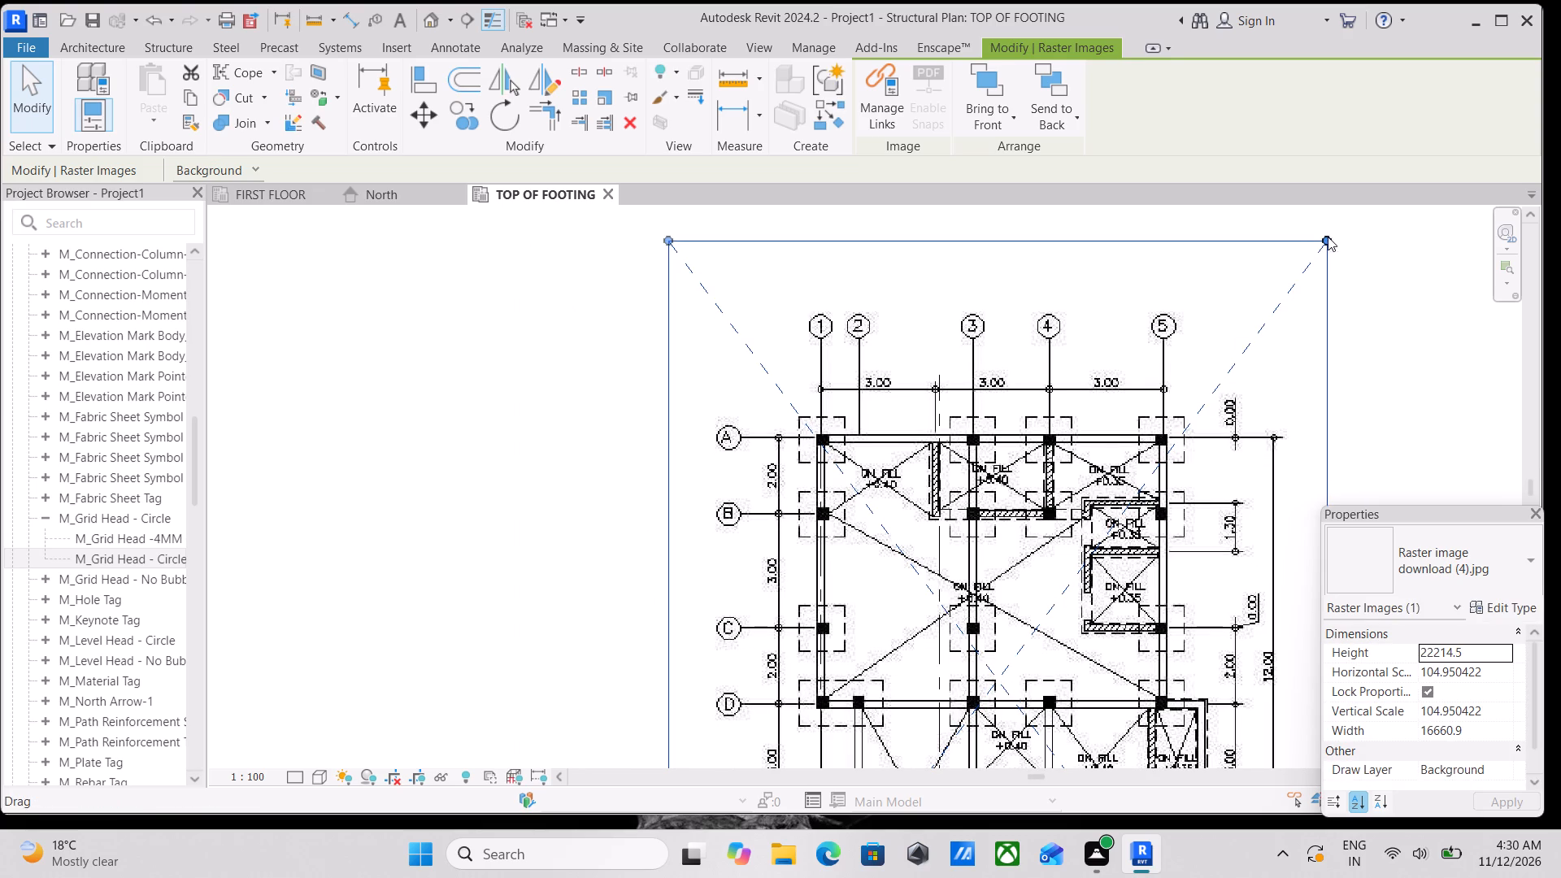
{"action": "left_click", "coordinate": [1326, 239]}
{"action": "left_click", "coordinate": [1328, 234]}
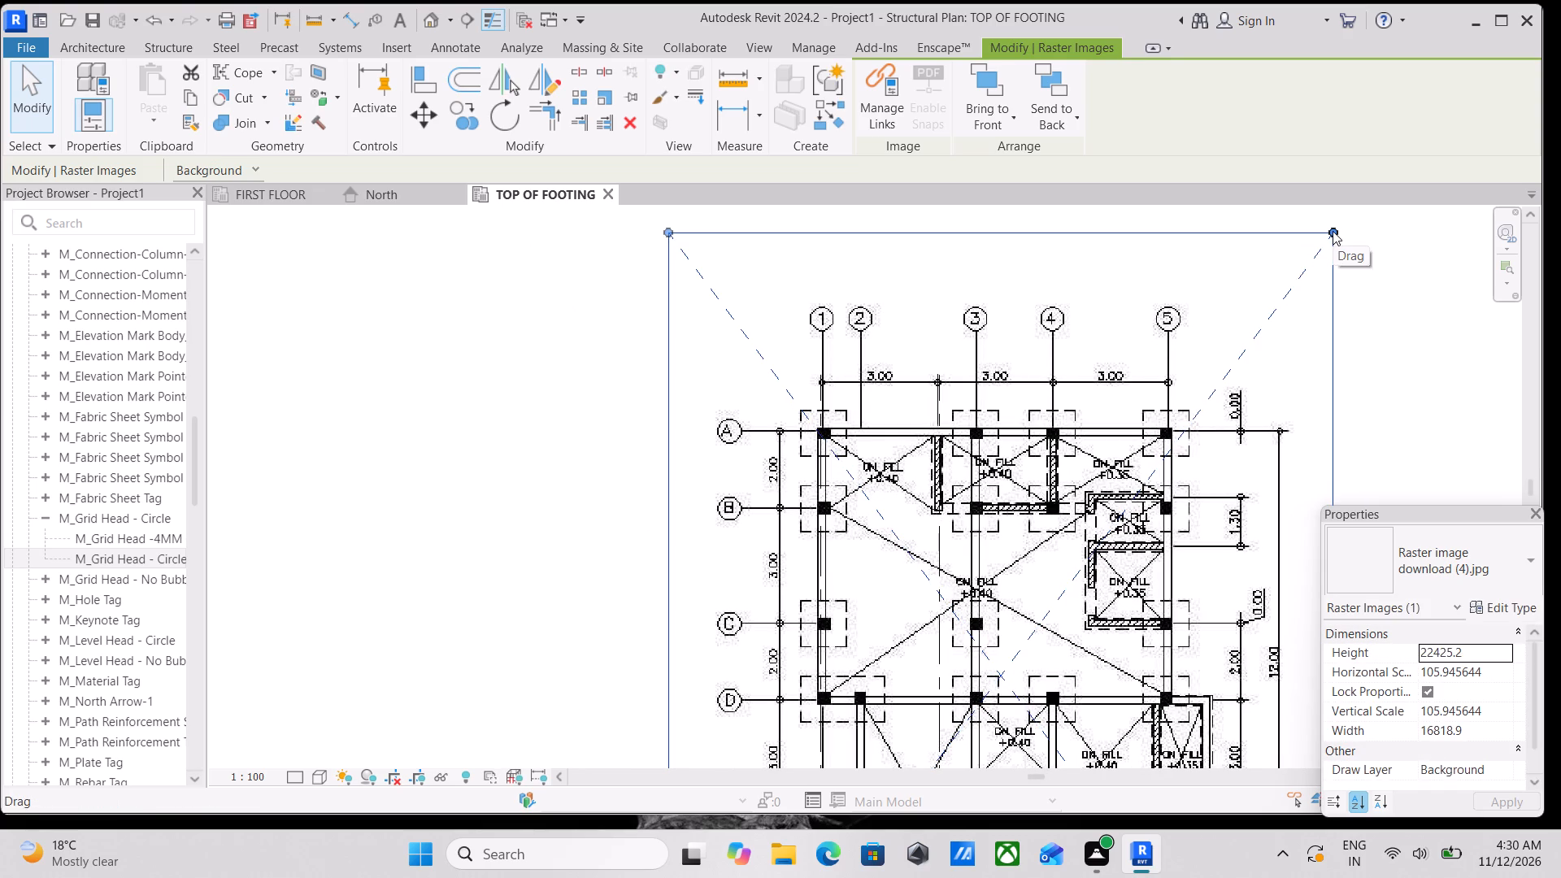
{"action": "left_click_drag", "start_coordinate": [1333, 233], "coordinate": [1342, 228]}
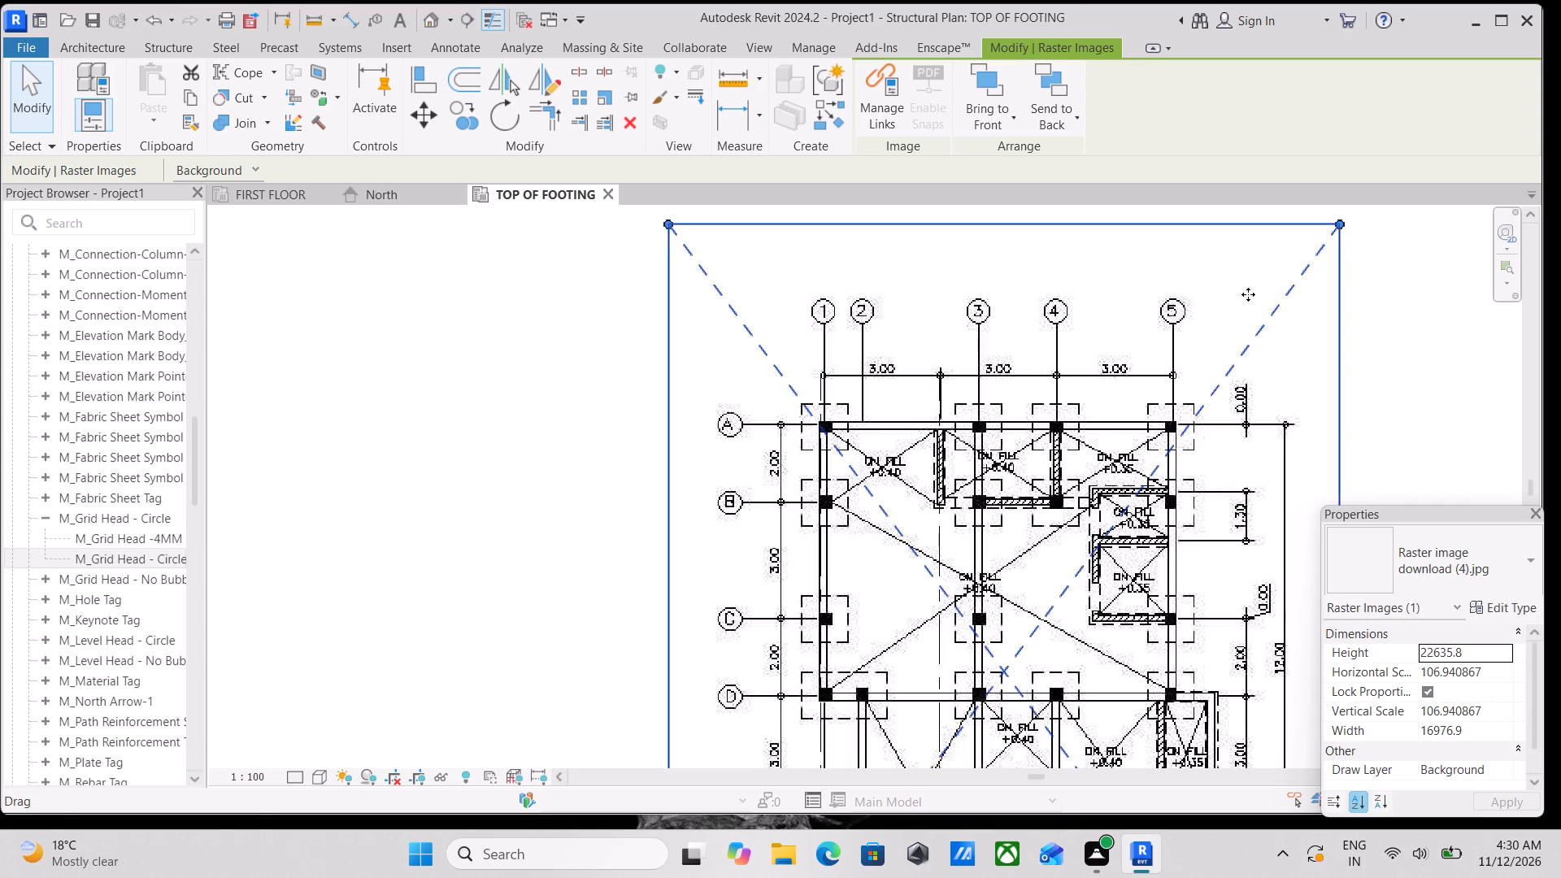
Examine grids 1 and 2 against the plan's 3.00 spacings, from its upper axes down to the grid heads.
{"action": "scroll", "coordinate": [1067, 358], "scroll_direction": "down", "scroll_amount": 2}
{"action": "middle_click_drag", "start_coordinate": [1067, 358], "coordinate": [1129, 298]}
{"action": "scroll", "coordinate": [907, 377], "scroll_direction": "up", "scroll_amount": 5}
{"action": "scroll", "coordinate": [1062, 261], "scroll_direction": "up", "scroll_amount": 2}
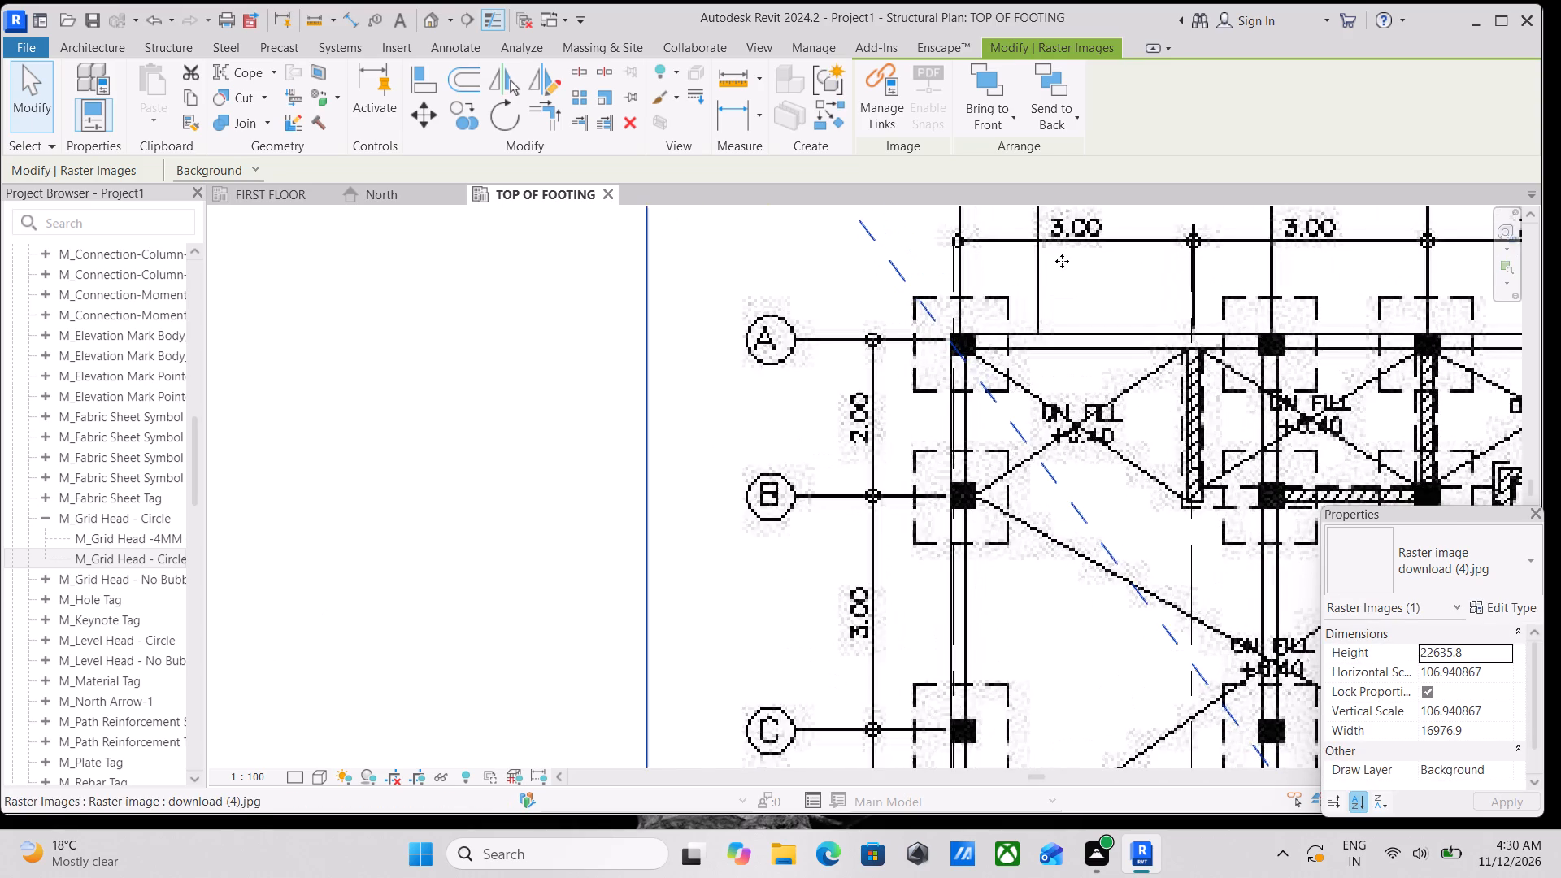
{"action": "scroll", "coordinate": [1043, 280], "scroll_direction": "down", "scroll_amount": 8}
{"action": "middle_click_drag", "start_coordinate": [1020, 541], "coordinate": [1081, 379]}
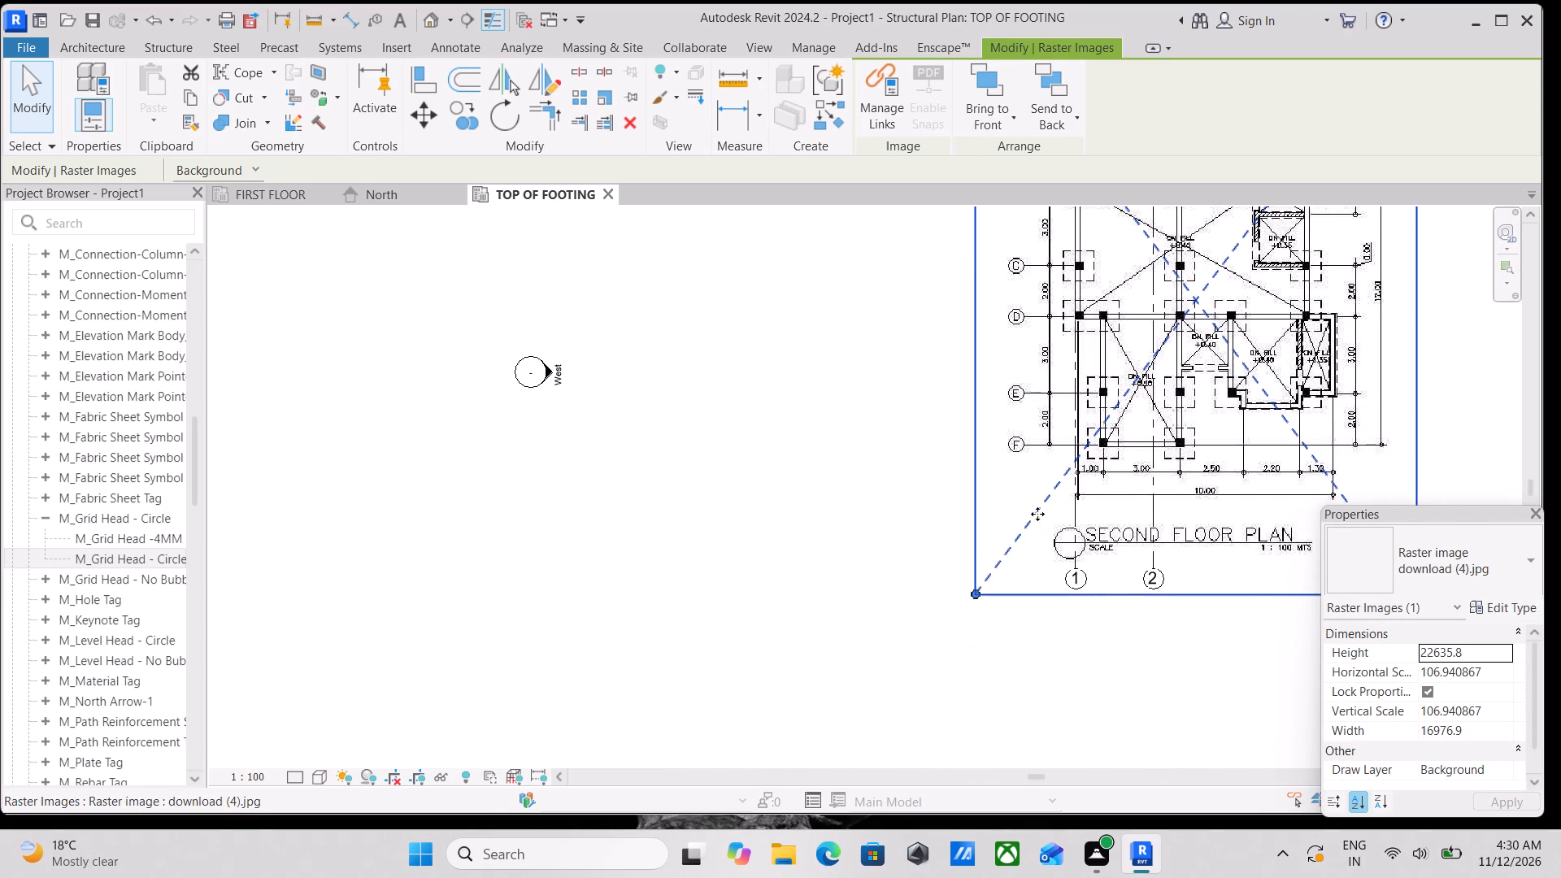
{"action": "scroll", "coordinate": [994, 592], "scroll_direction": "up", "scroll_amount": 2}
{"action": "scroll", "coordinate": [1092, 582], "scroll_direction": "up", "scroll_amount": 3}
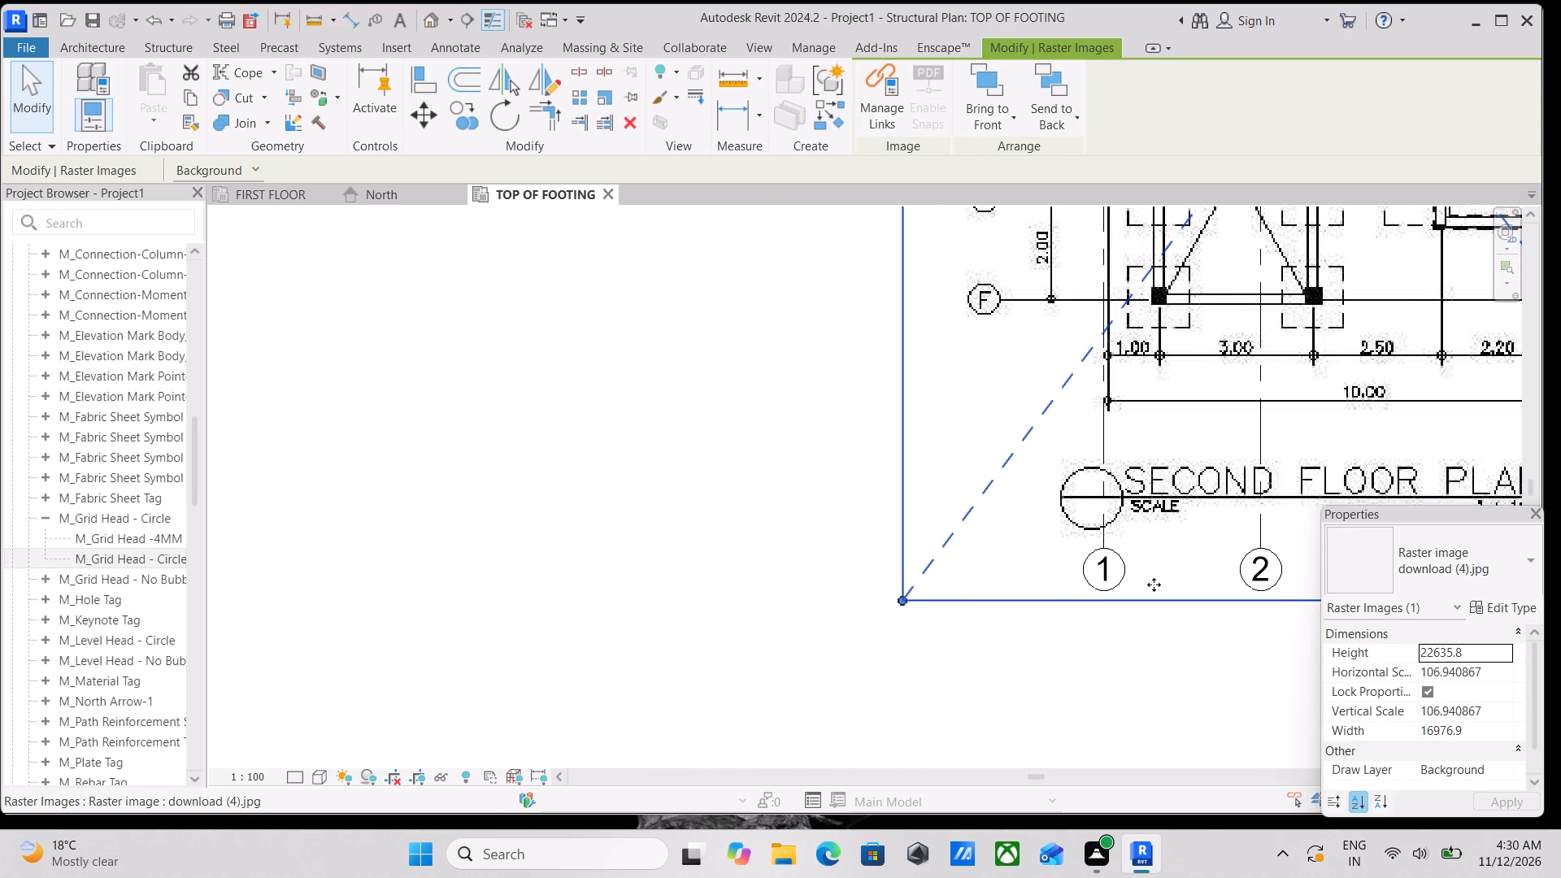
Enlarge the plan image from its lower-left corner to about 107.7 percent, making it about 17093 mm wide.
{"action": "scroll", "coordinate": [1007, 574], "scroll_direction": "down", "scroll_amount": 1}
{"action": "middle_click_drag", "start_coordinate": [1006, 574], "coordinate": [912, 563]}
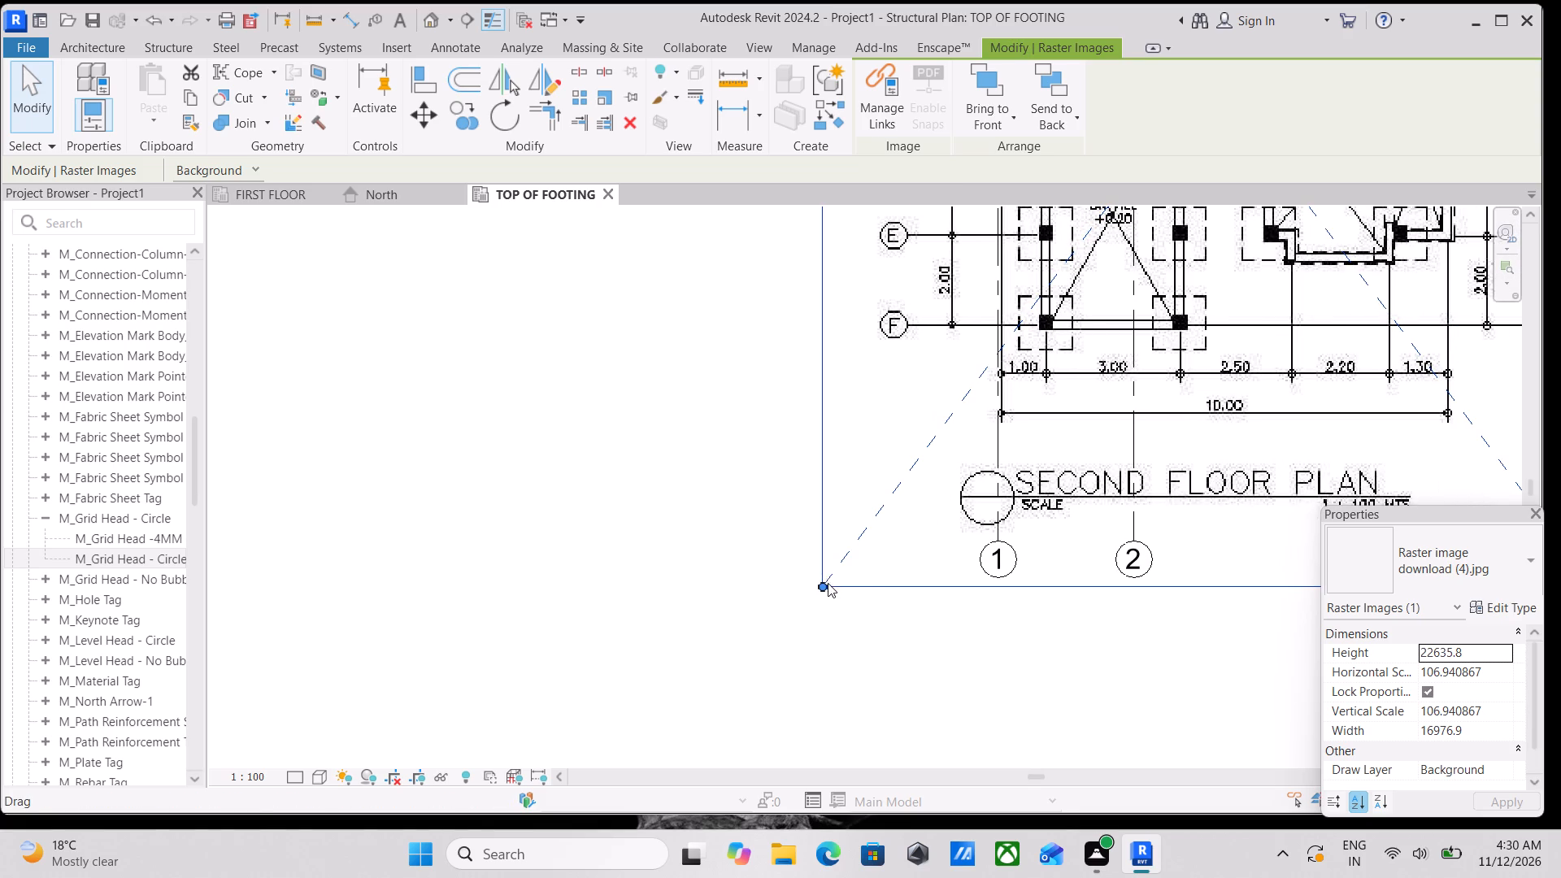
{"action": "left_click", "coordinate": [820, 583]}
{"action": "left_click_drag", "start_coordinate": [815, 585], "coordinate": [806, 589]}
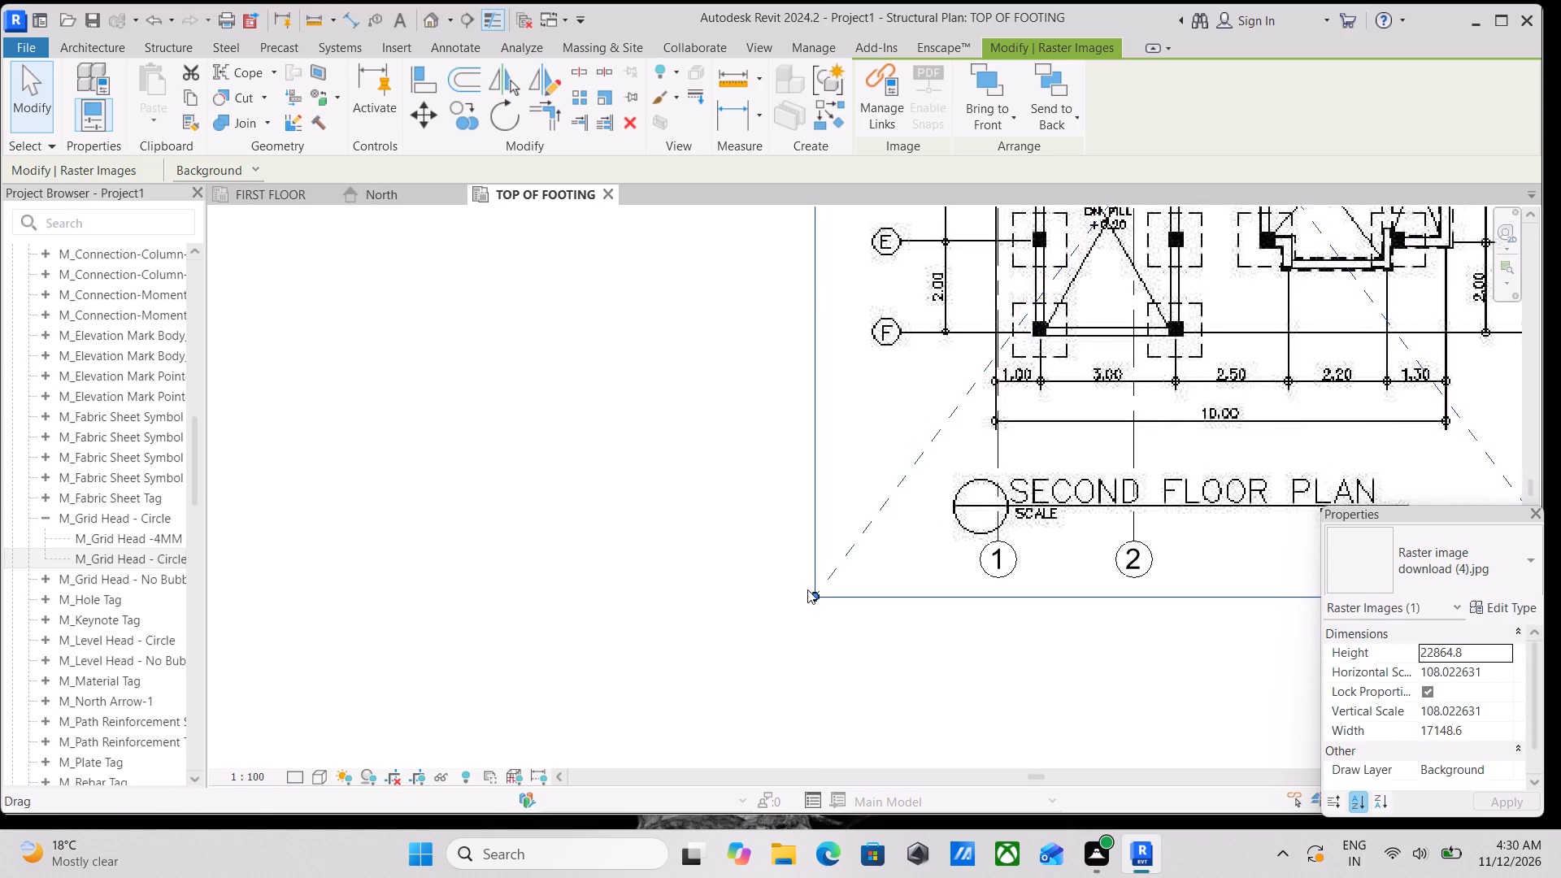
{"action": "left_click", "coordinate": [811, 589]}
{"action": "left_click", "coordinate": [812, 591]}
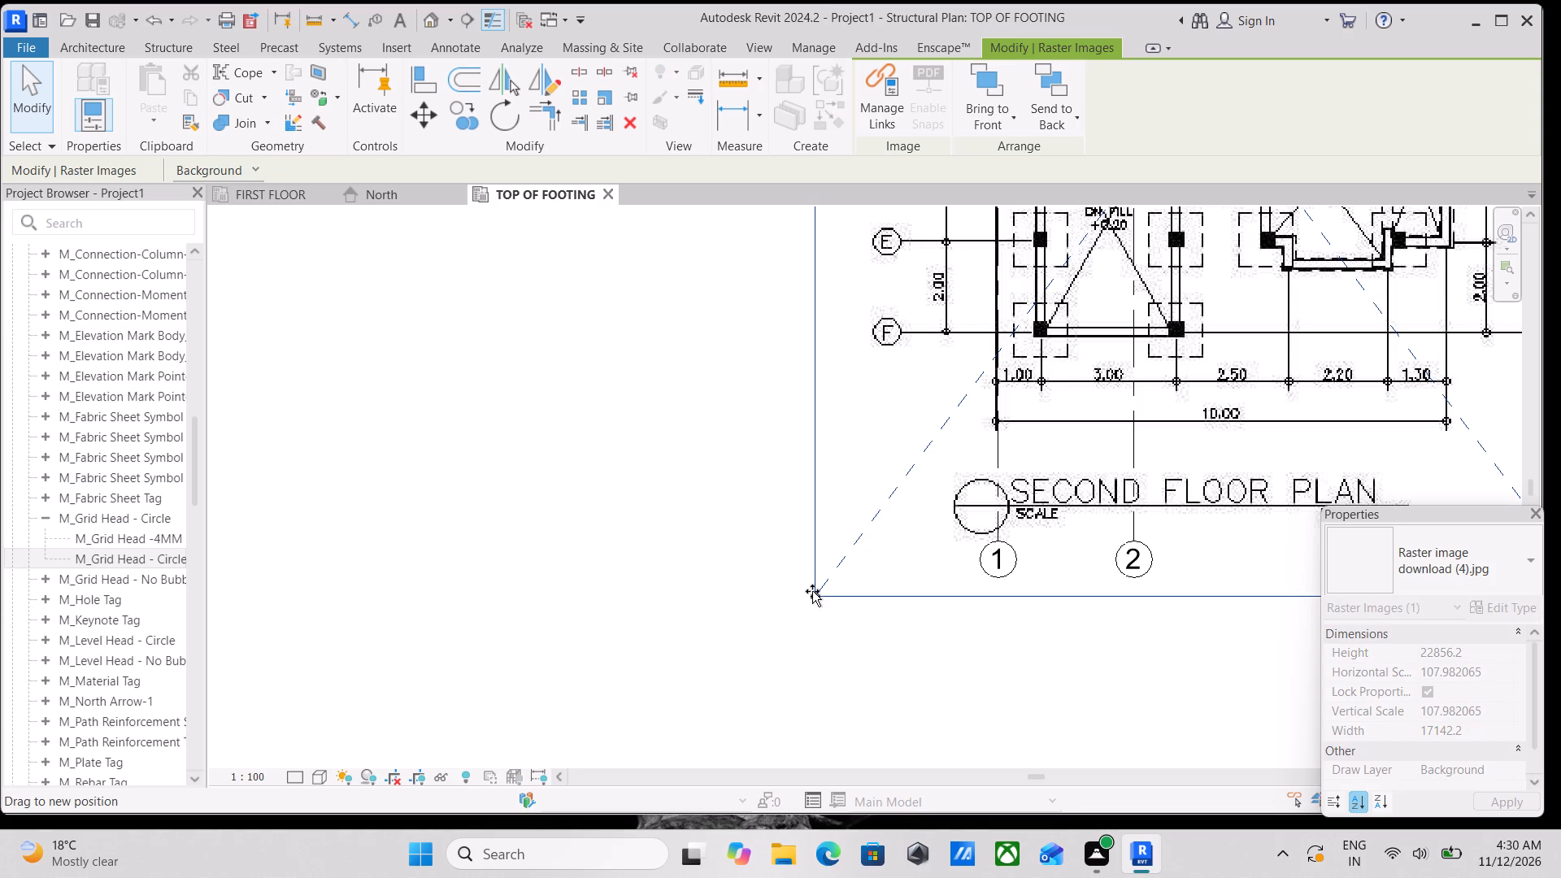
Examine grids 1 and 2 against the plan, from the bottom dimension string up to the 3.00 spacings above axis A.
{"action": "scroll", "coordinate": [999, 454], "scroll_direction": "up", "scroll_amount": 2}
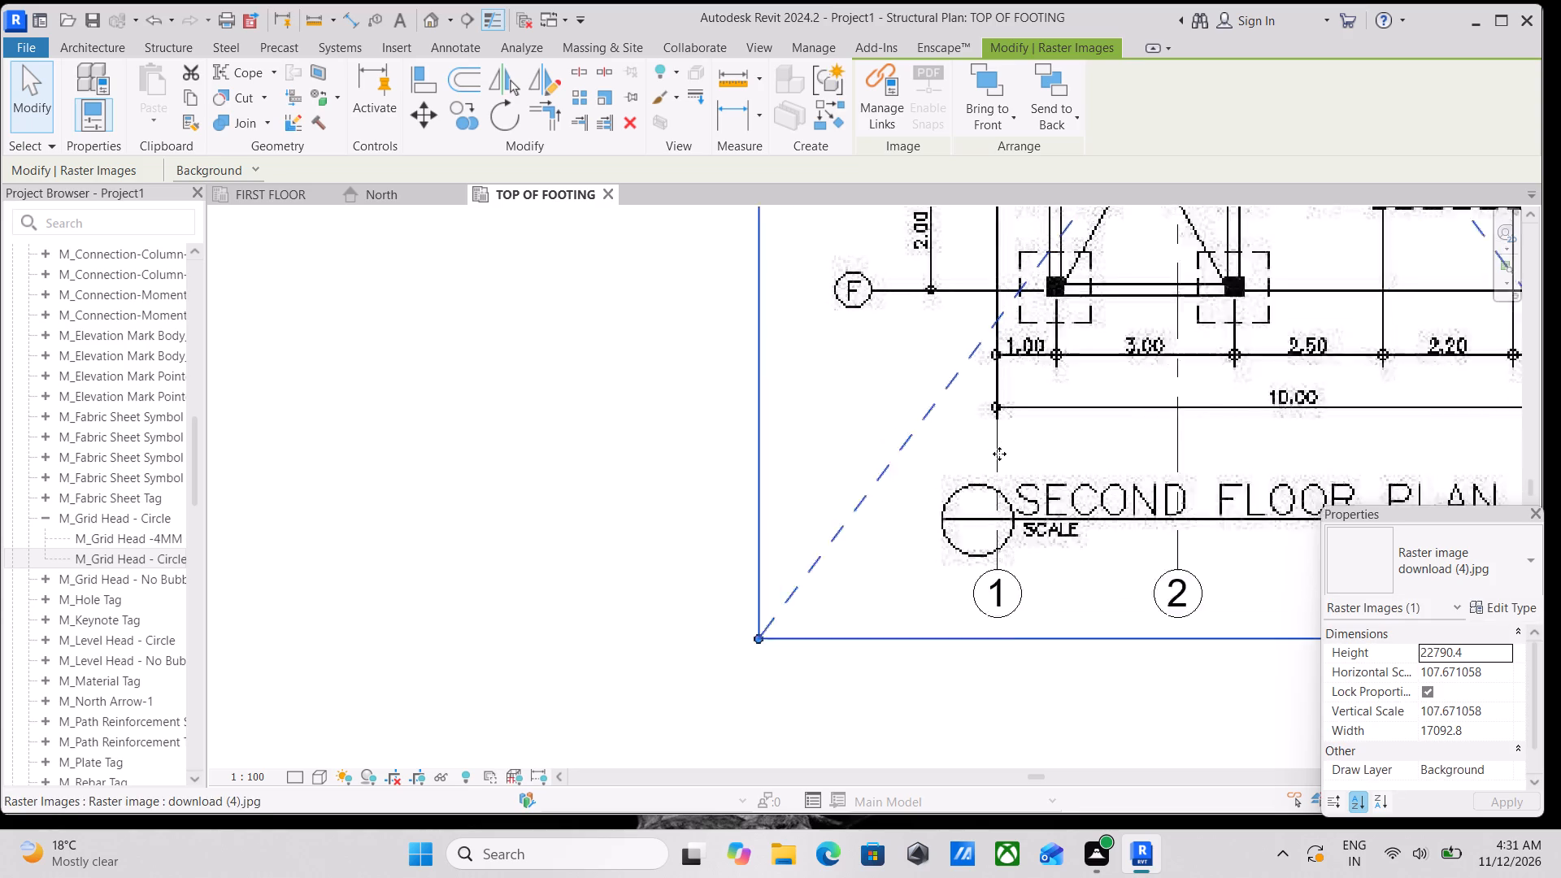
{"action": "scroll", "coordinate": [999, 454], "scroll_direction": "up", "scroll_amount": 9}
{"action": "scroll", "coordinate": [1009, 411], "scroll_direction": "down", "scroll_amount": 6}
{"action": "scroll", "coordinate": [1110, 414], "scroll_direction": "down", "scroll_amount": 4}
{"action": "middle_click_drag", "start_coordinate": [1110, 414], "coordinate": [888, 452]}
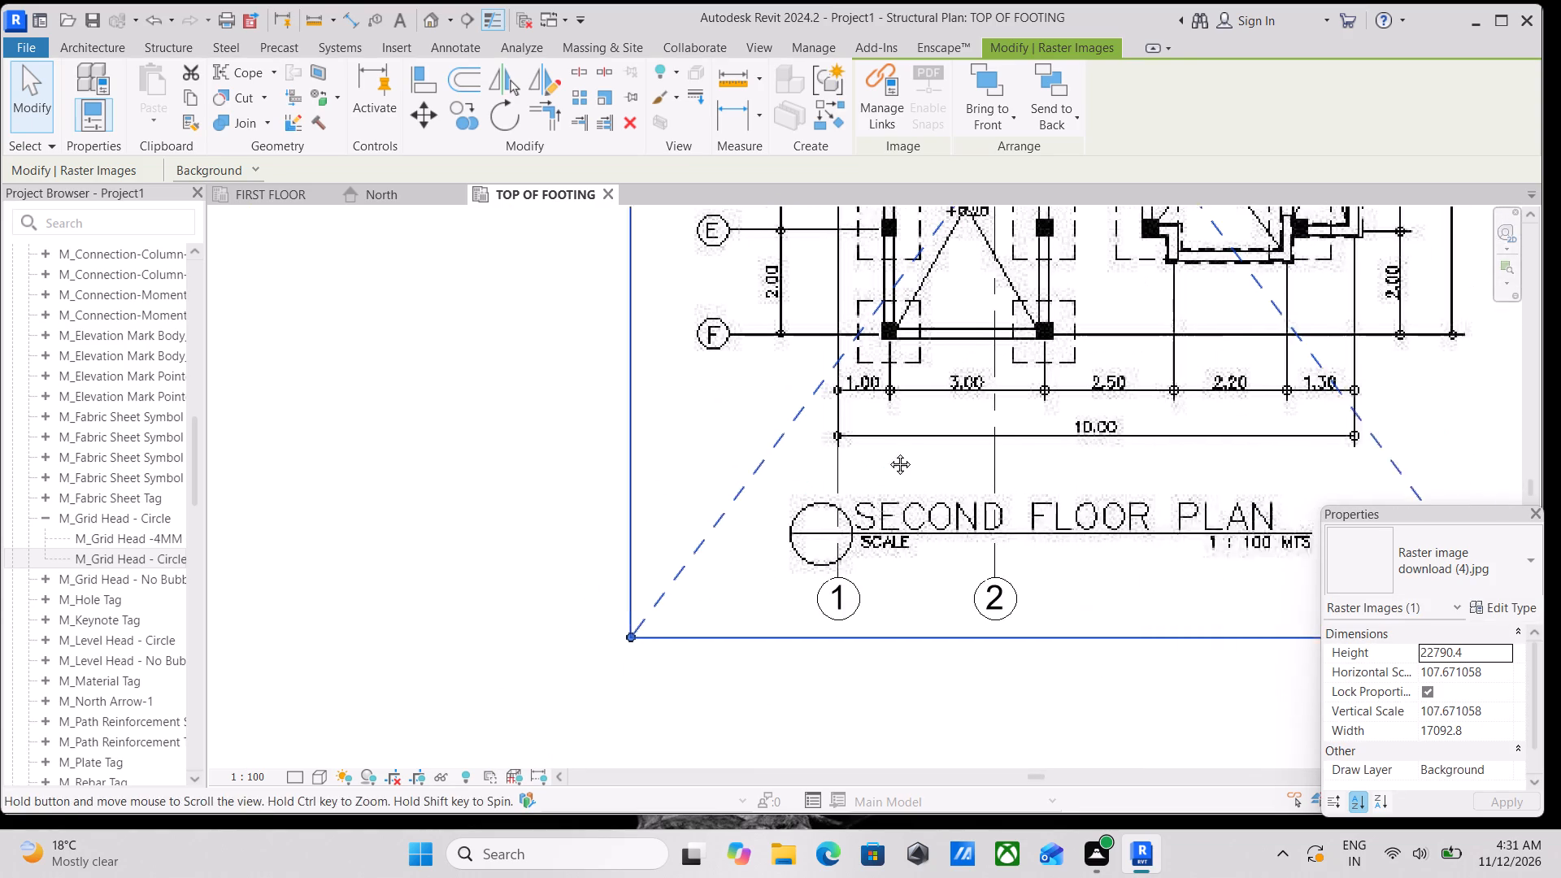
{"action": "middle_click_drag", "start_coordinate": [888, 452], "coordinate": [888, 453]}
{"action": "scroll", "coordinate": [994, 424], "scroll_direction": "down", "scroll_amount": 2}
{"action": "middle_click_drag", "start_coordinate": [994, 424], "coordinate": [954, 574]}
{"action": "scroll", "coordinate": [1015, 406], "scroll_direction": "down", "scroll_amount": 4}
{"action": "middle_click_drag", "start_coordinate": [1015, 408], "coordinate": [983, 713]}
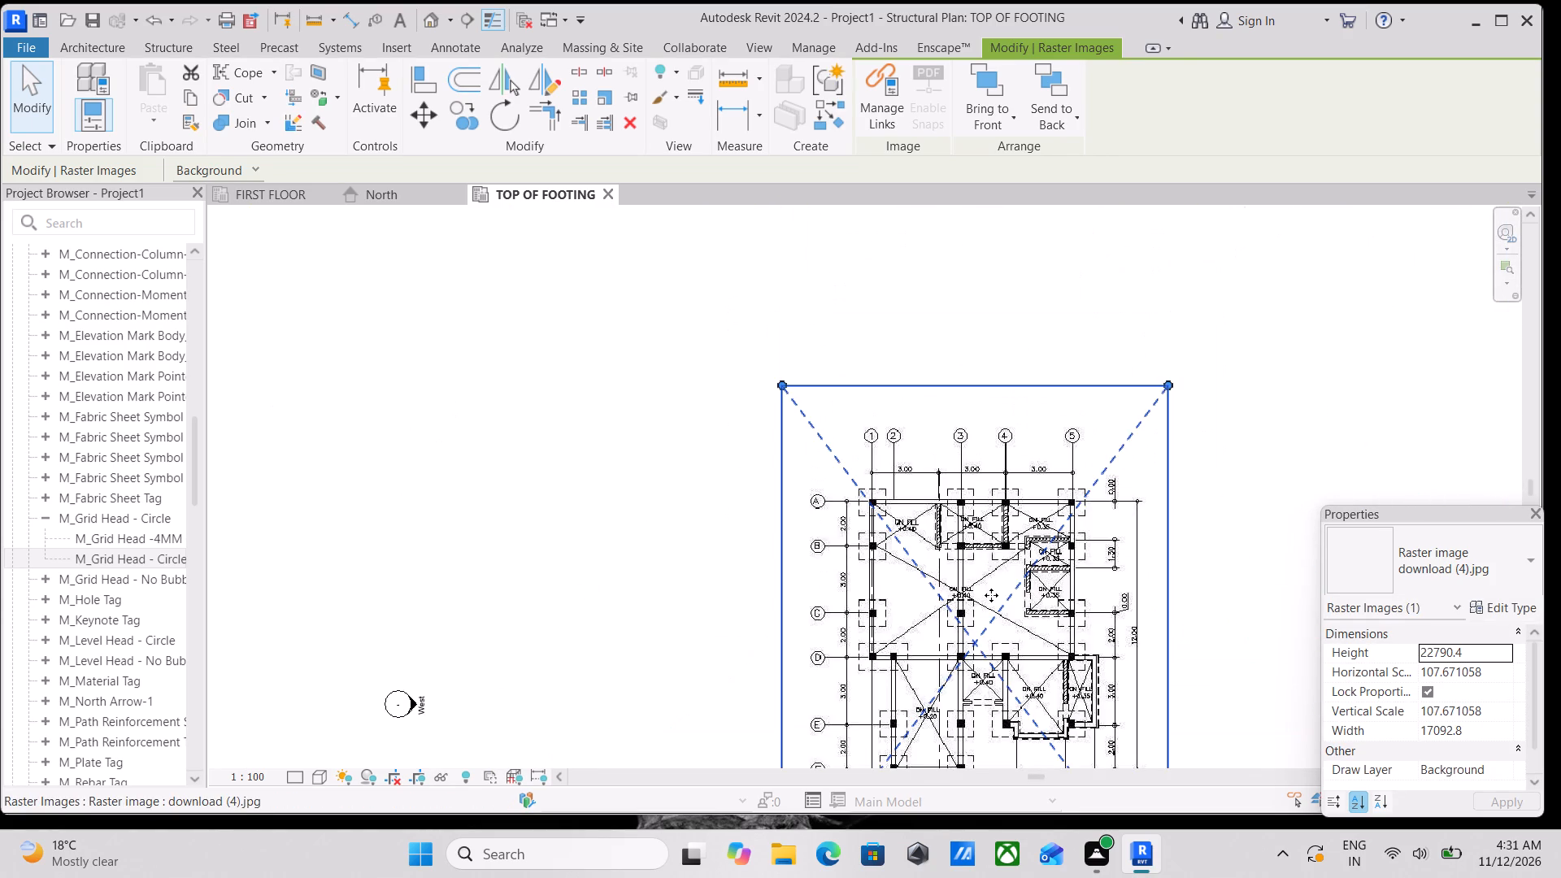
{"action": "scroll", "coordinate": [995, 485], "scroll_direction": "up", "scroll_amount": 2}
{"action": "scroll", "coordinate": [936, 527], "scroll_direction": "up", "scroll_amount": 5}
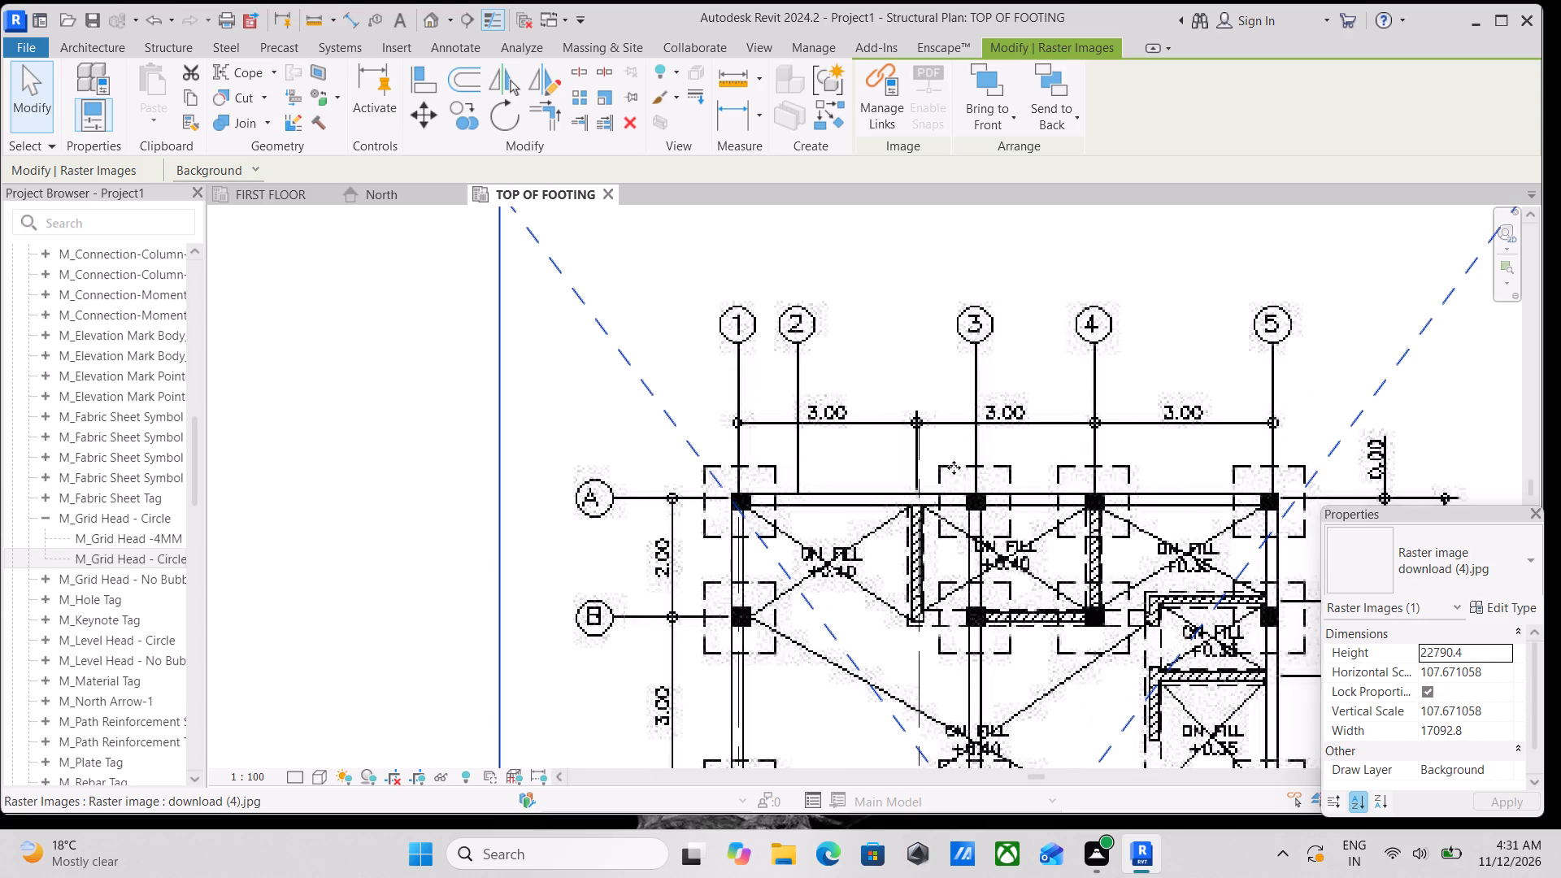
{"action": "scroll", "coordinate": [958, 458], "scroll_direction": "up", "scroll_amount": 3}
{"action": "scroll", "coordinate": [868, 455], "scroll_direction": "up", "scroll_amount": 3}
{"action": "scroll", "coordinate": [933, 435], "scroll_direction": "up", "scroll_amount": 1}
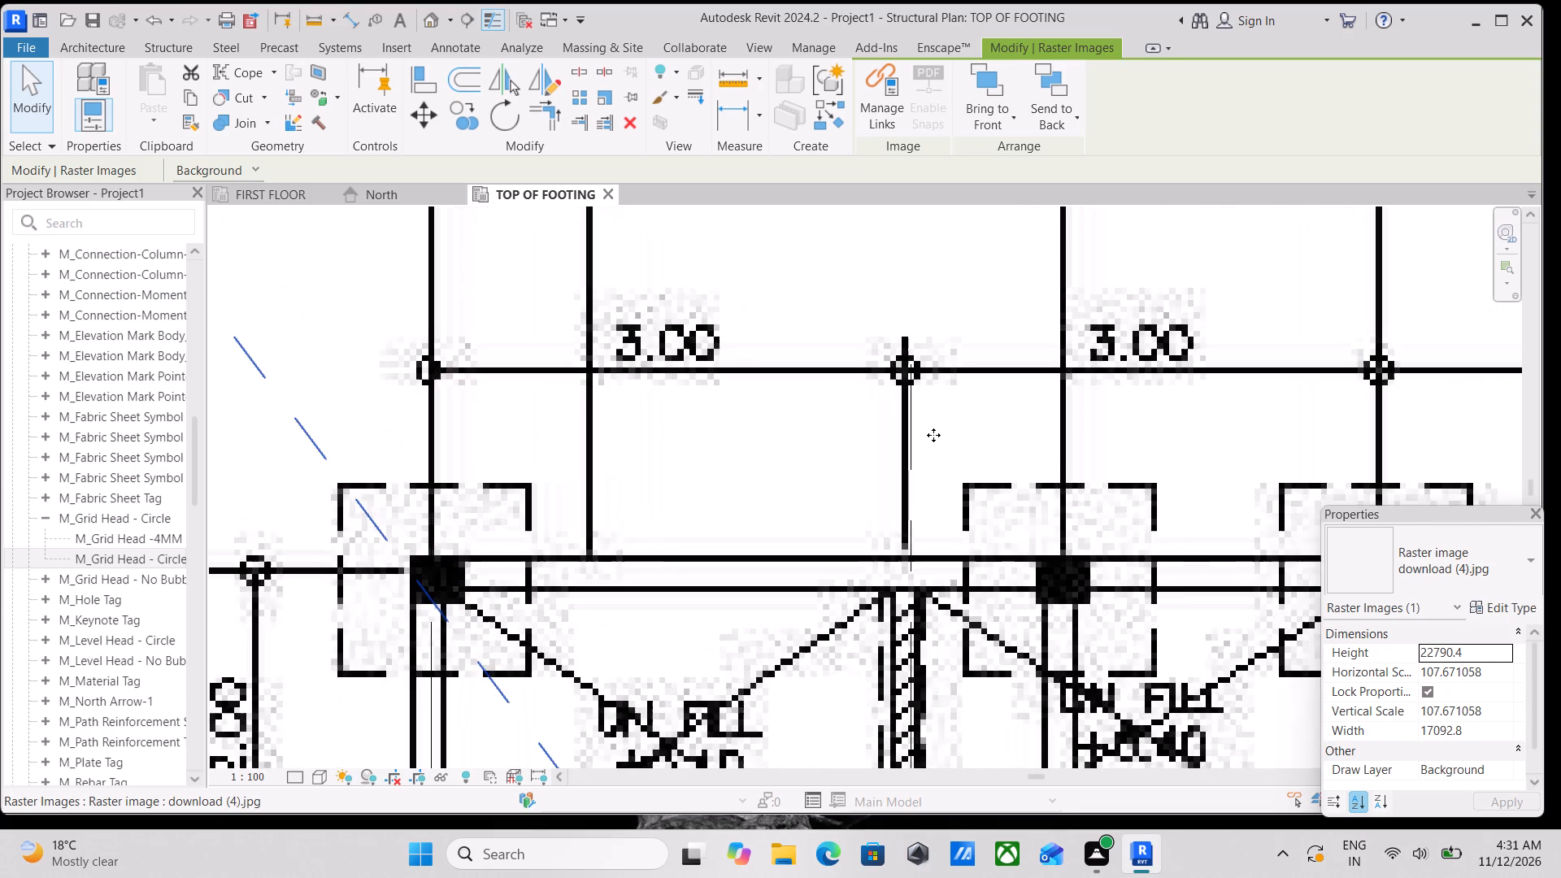
{"action": "scroll", "coordinate": [933, 435], "scroll_direction": "down", "scroll_amount": 5}
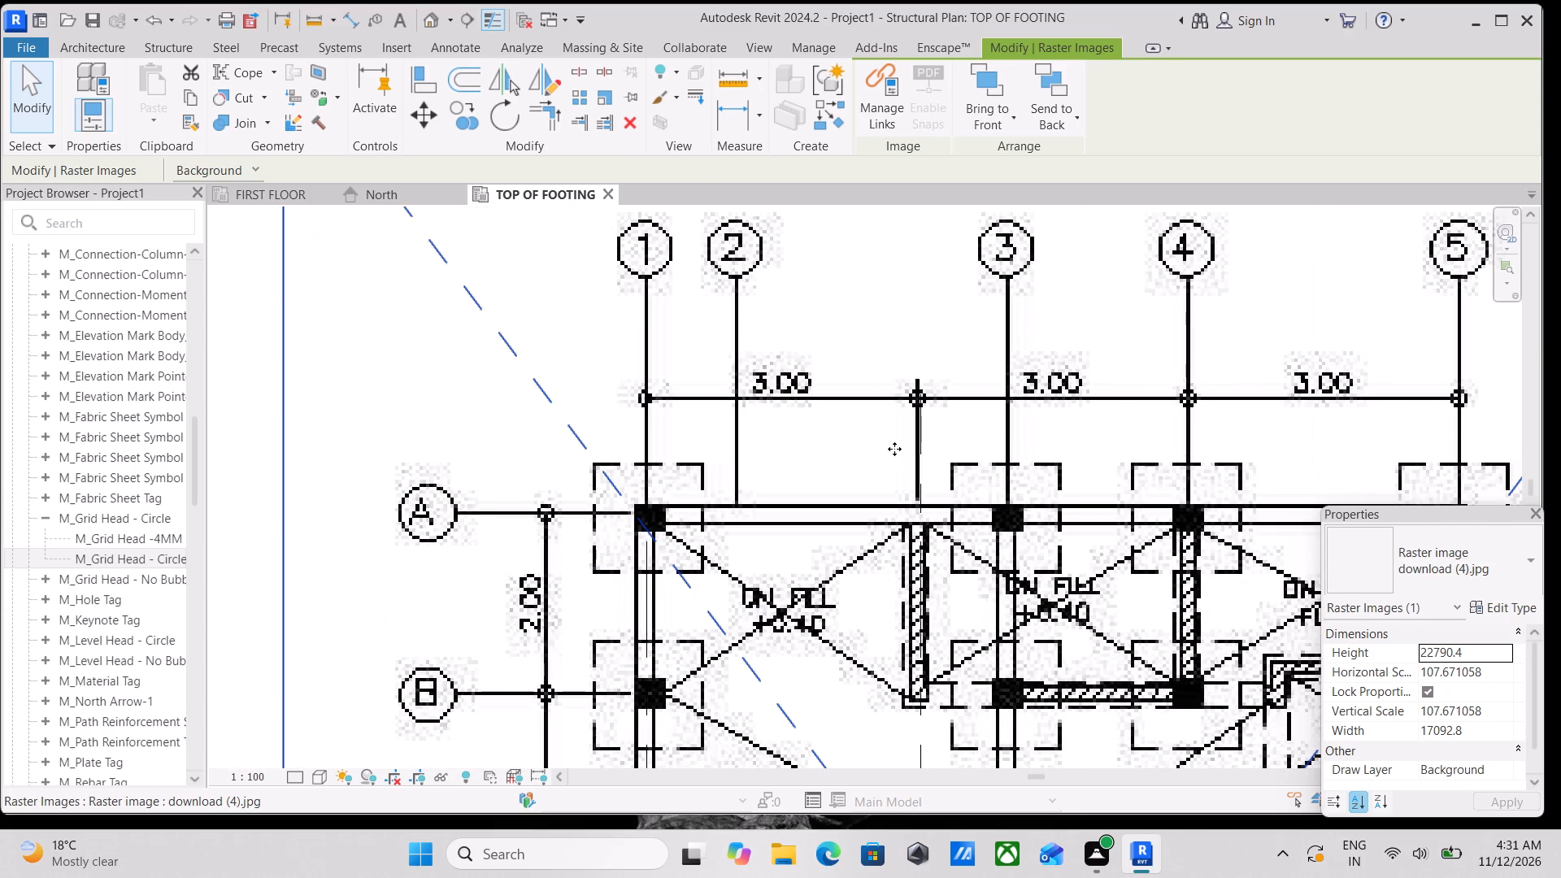
{"action": "middle_click_drag", "start_coordinate": [894, 448], "coordinate": [961, 287]}
{"action": "middle_click_drag", "start_coordinate": [932, 363], "coordinate": [876, 406]}
{"action": "scroll", "coordinate": [939, 367], "scroll_direction": "up", "scroll_amount": 1}
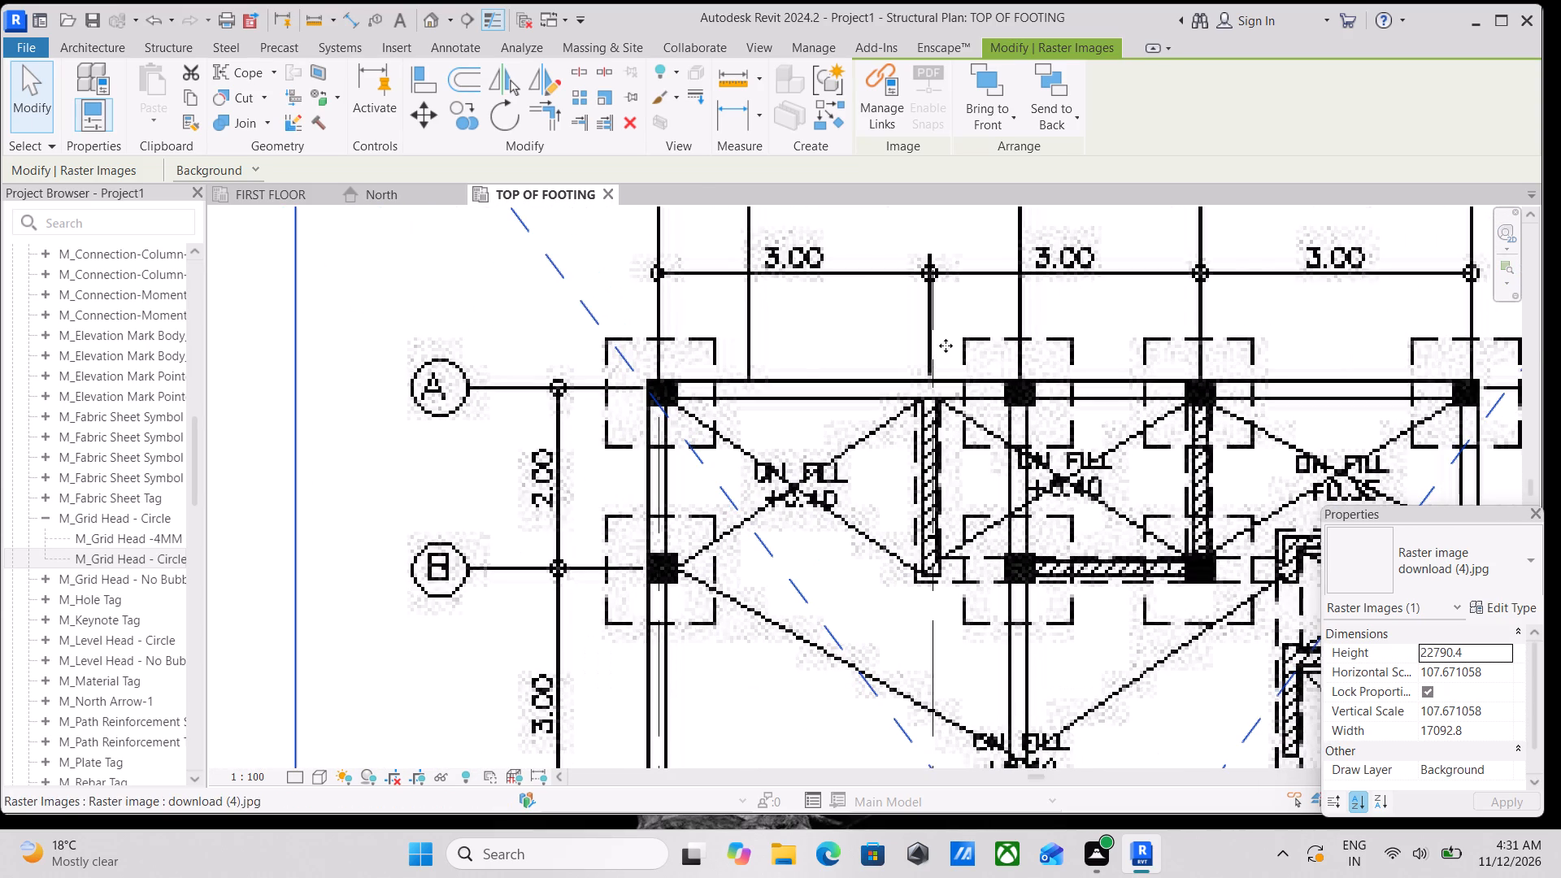
{"action": "scroll", "coordinate": [950, 313], "scroll_direction": "up", "scroll_amount": 7}
{"action": "scroll", "coordinate": [931, 302], "scroll_direction": "down", "scroll_amount": 6}
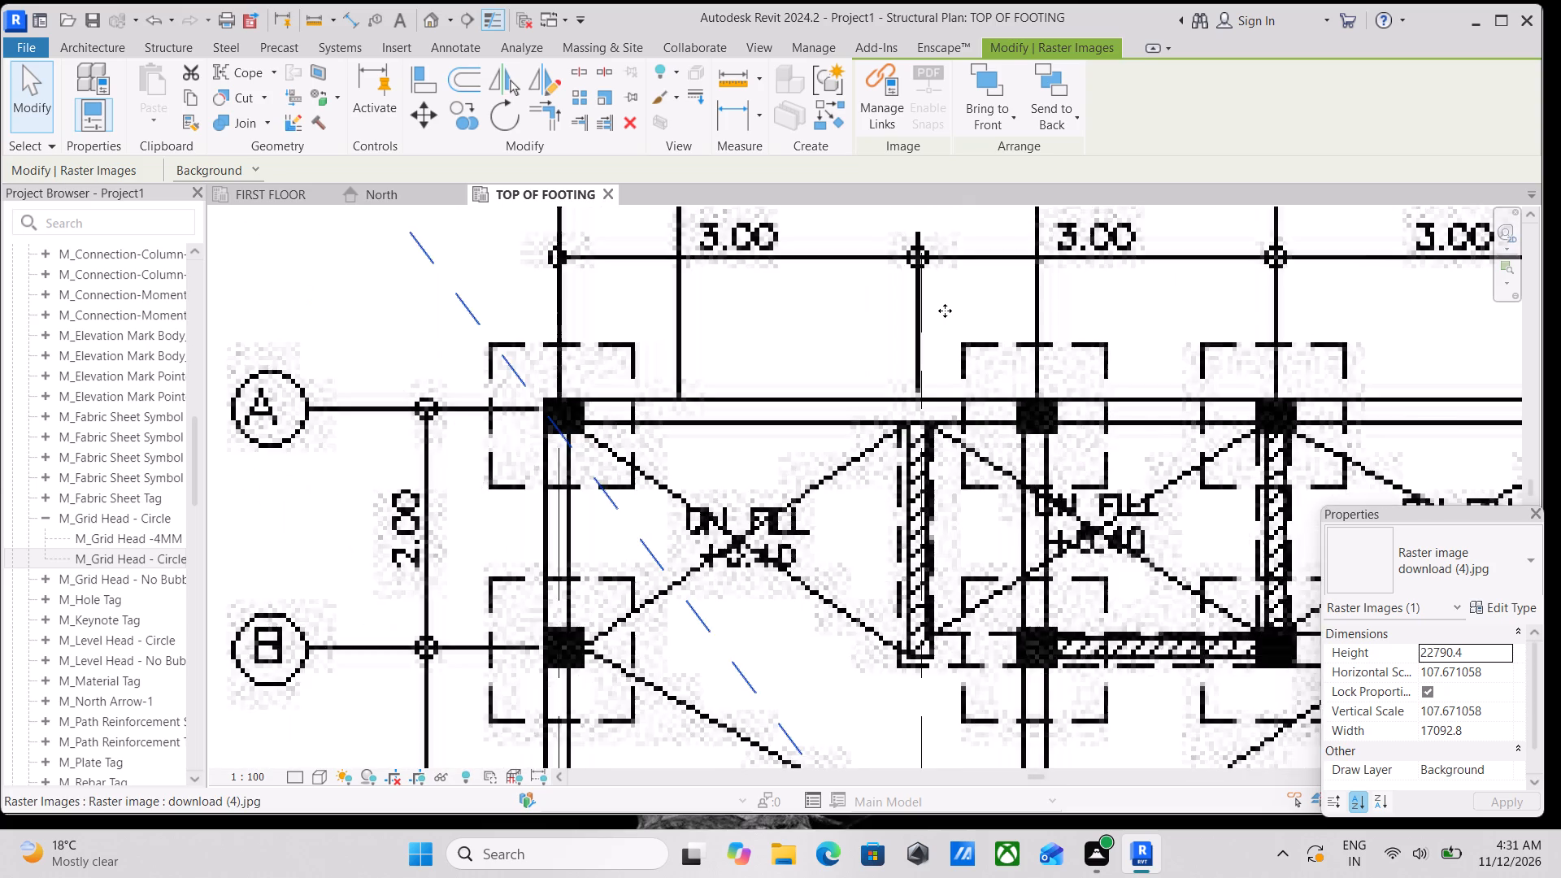
Examine how grids 1 and 2 run down the plan to the 1.00, 3.00 and 10.00 dimensions below axis F.
{"action": "scroll", "coordinate": [948, 315], "scroll_direction": "down", "scroll_amount": 3}
{"action": "middle_click_drag", "start_coordinate": [946, 311], "coordinate": [912, 238]}
{"action": "scroll", "coordinate": [963, 341], "scroll_direction": "down", "scroll_amount": 3}
{"action": "middle_click_drag", "start_coordinate": [961, 337], "coordinate": [920, 282]}
{"action": "middle_click_drag", "start_coordinate": [914, 384], "coordinate": [931, 255]}
{"action": "middle_click_drag", "start_coordinate": [946, 424], "coordinate": [946, 336]}
{"action": "middle_click_drag", "start_coordinate": [942, 470], "coordinate": [934, 407]}
{"action": "middle_click_drag", "start_coordinate": [960, 513], "coordinate": [948, 460]}
{"action": "scroll", "coordinate": [958, 520], "scroll_direction": "up", "scroll_amount": 1}
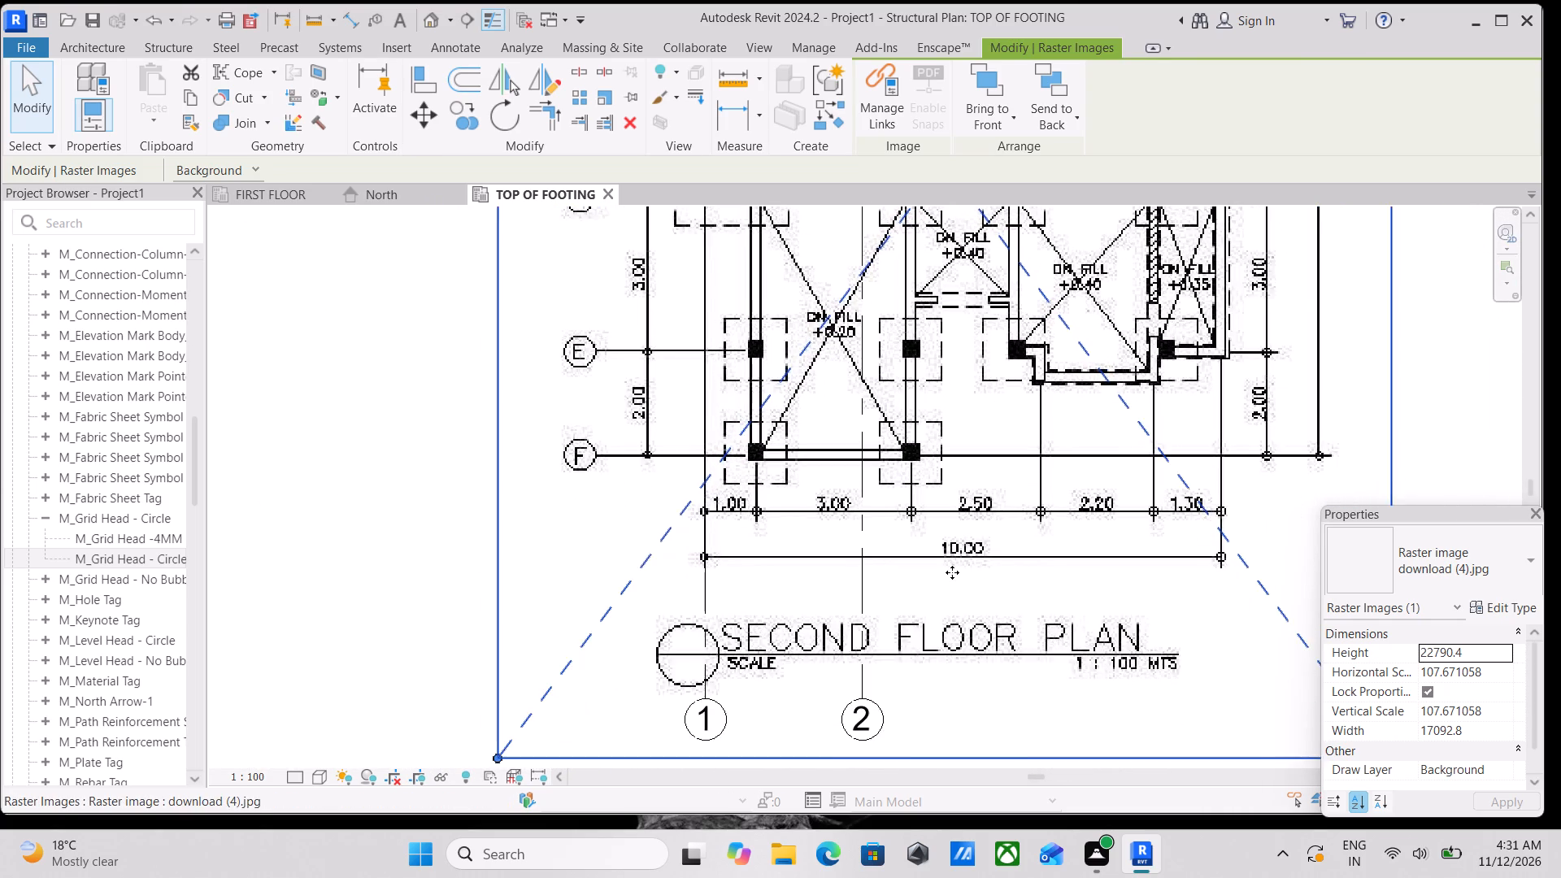
{"action": "scroll", "coordinate": [952, 572], "scroll_direction": "up", "scroll_amount": 1}
{"action": "scroll", "coordinate": [963, 511], "scroll_direction": "down", "scroll_amount": 1}
{"action": "middle_click_drag", "start_coordinate": [963, 511], "coordinate": [928, 564]}
{"action": "scroll", "coordinate": [1059, 530], "scroll_direction": "down", "scroll_amount": 1}
{"action": "middle_click_drag", "start_coordinate": [1046, 528], "coordinate": [994, 529]}
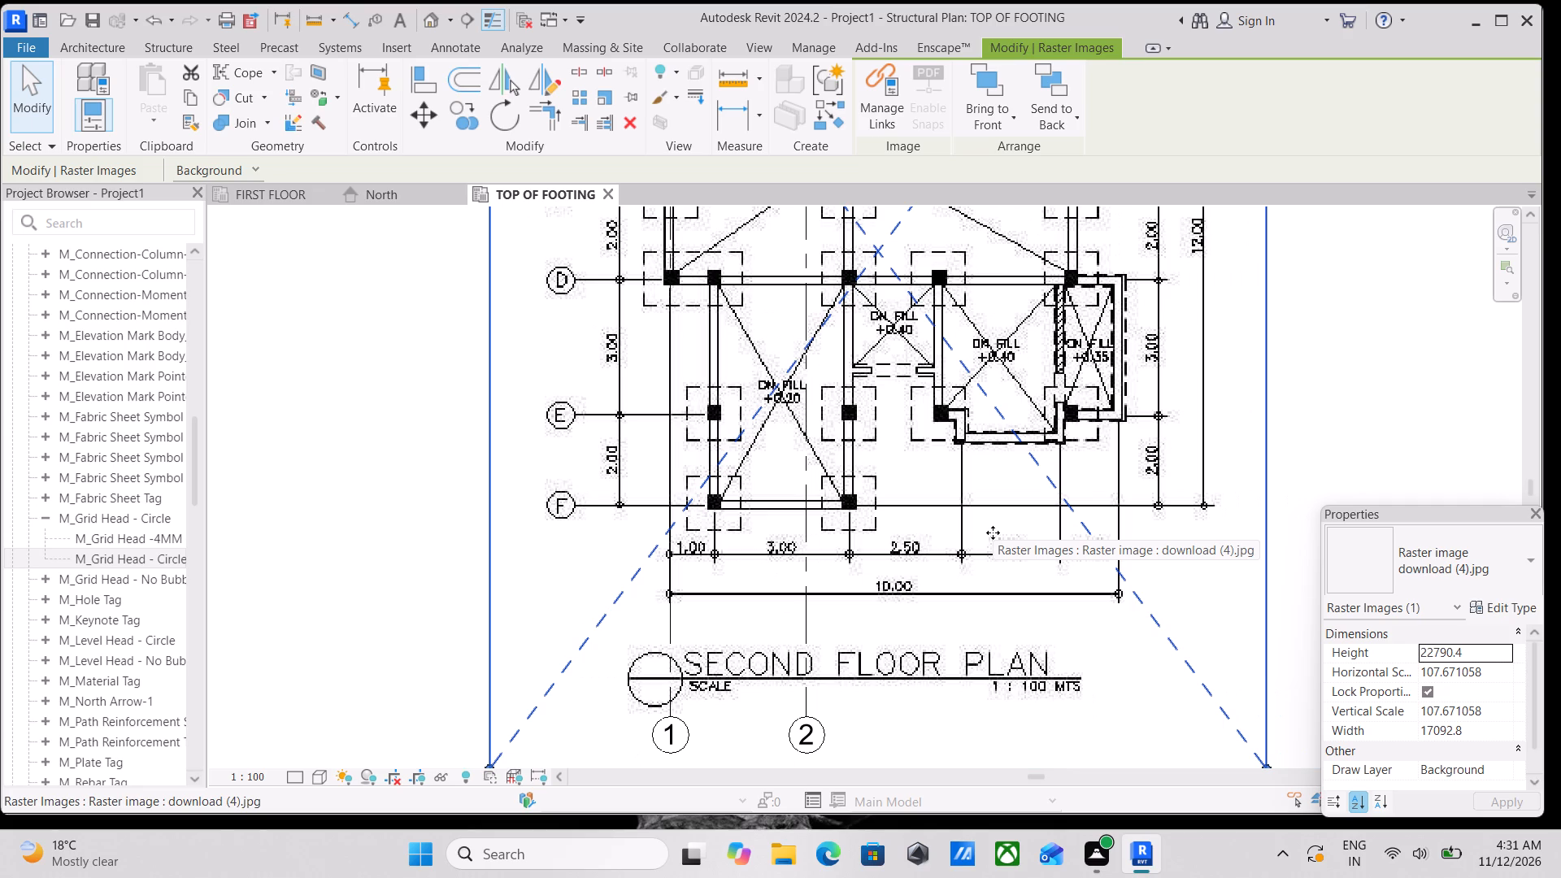
{"action": "scroll", "coordinate": [1025, 528], "scroll_direction": "down", "scroll_amount": 1}
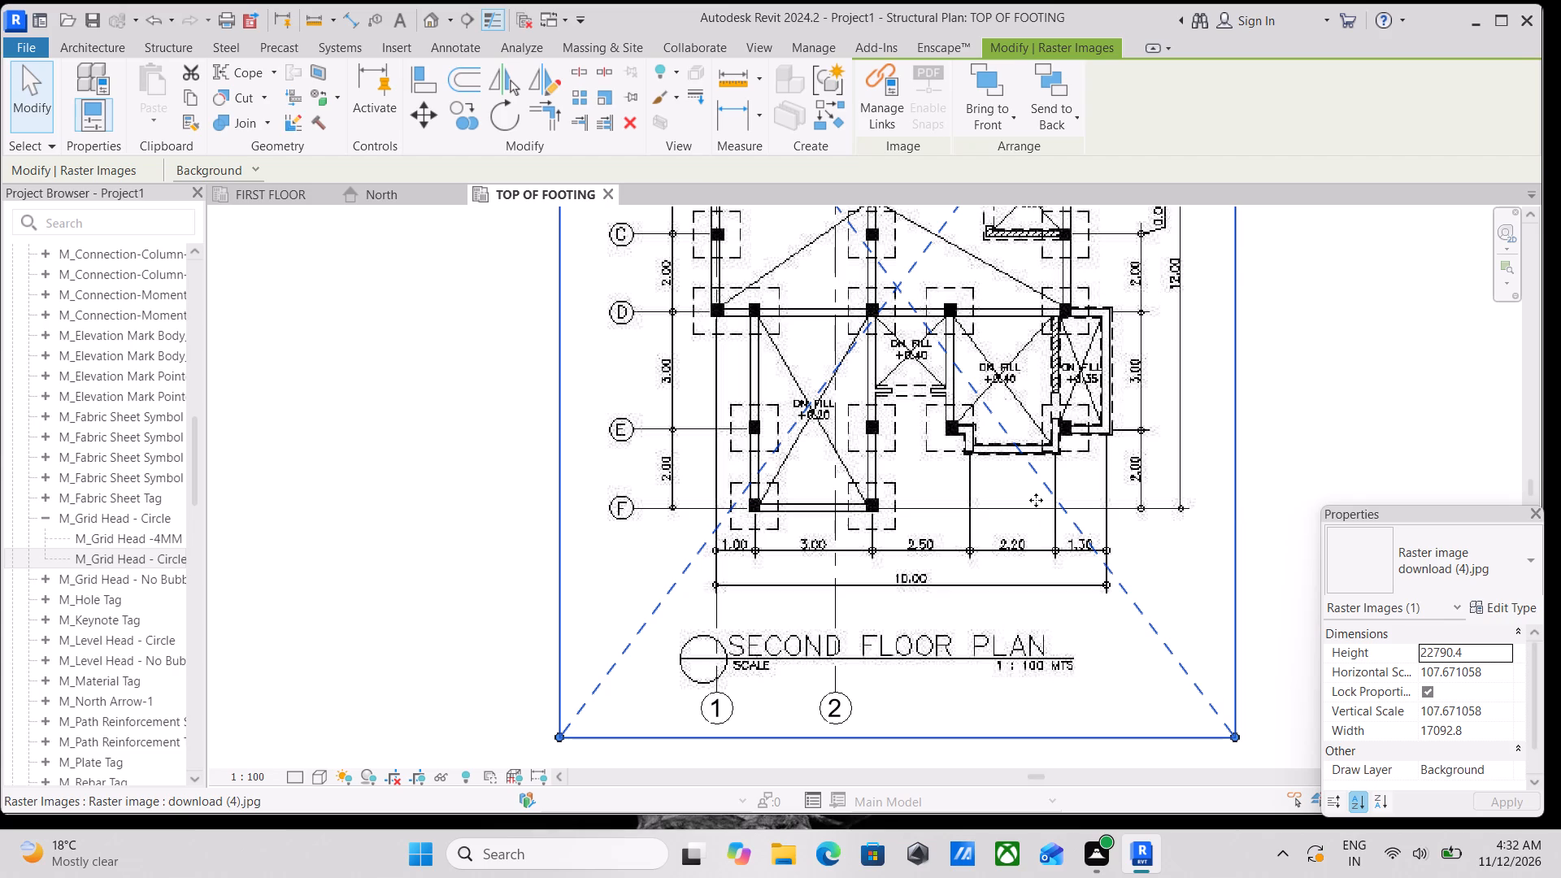
{"action": "scroll", "coordinate": [1106, 549], "scroll_direction": "down", "scroll_amount": 1}
{"action": "middle_click_drag", "start_coordinate": [1106, 548], "coordinate": [1107, 466]}
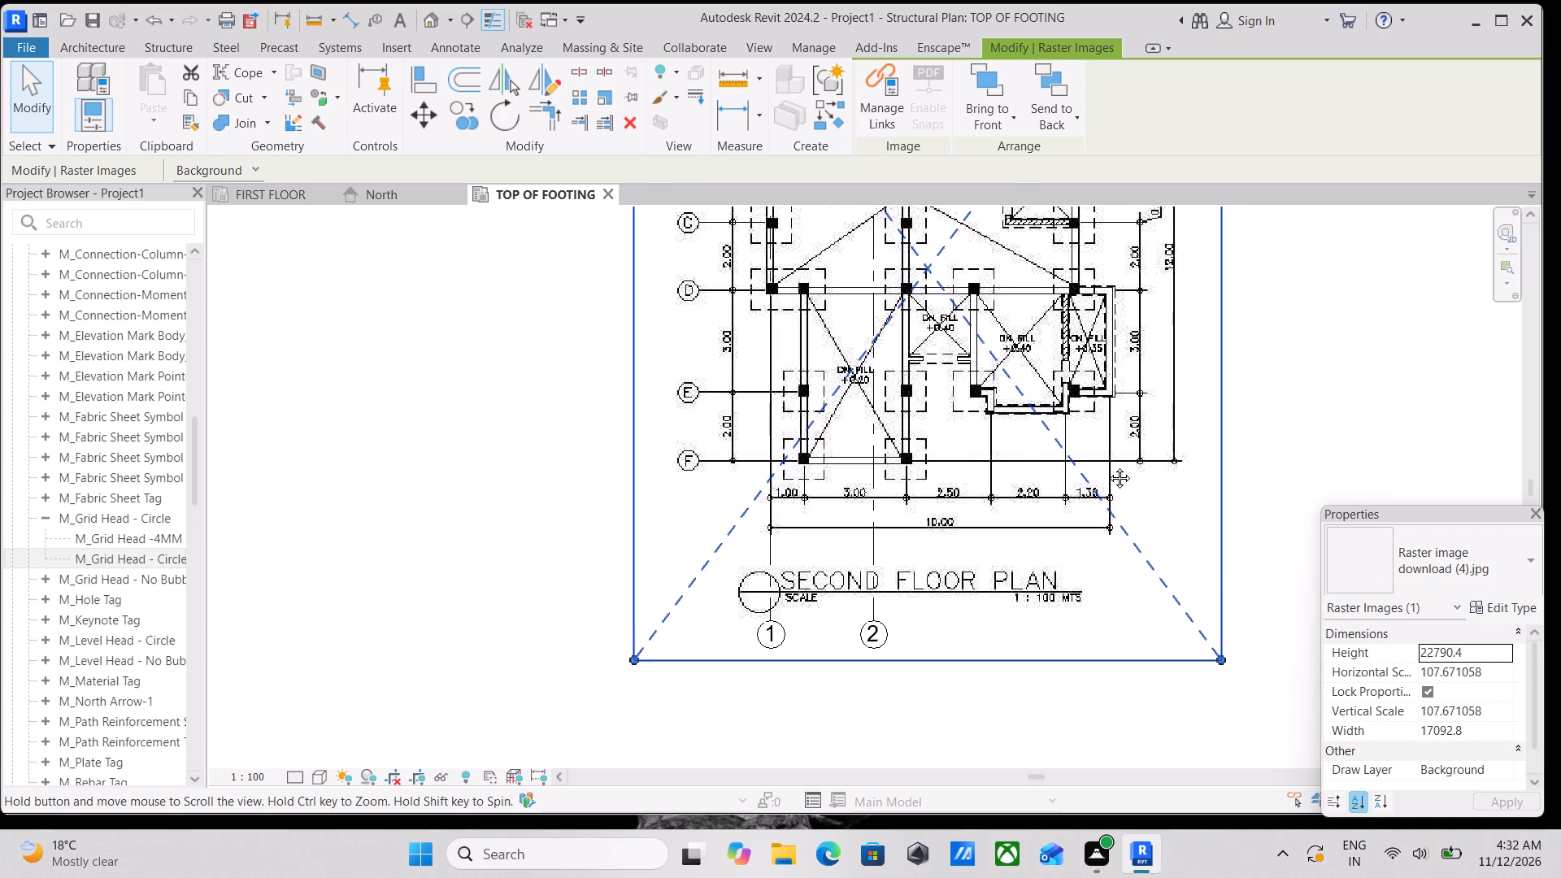
{"action": "middle_click_drag", "start_coordinate": [1107, 466], "coordinate": [1106, 456]}
{"action": "scroll", "coordinate": [1115, 476], "scroll_direction": "up", "scroll_amount": 2}
{"action": "scroll", "coordinate": [824, 542], "scroll_direction": "up", "scroll_amount": 1}
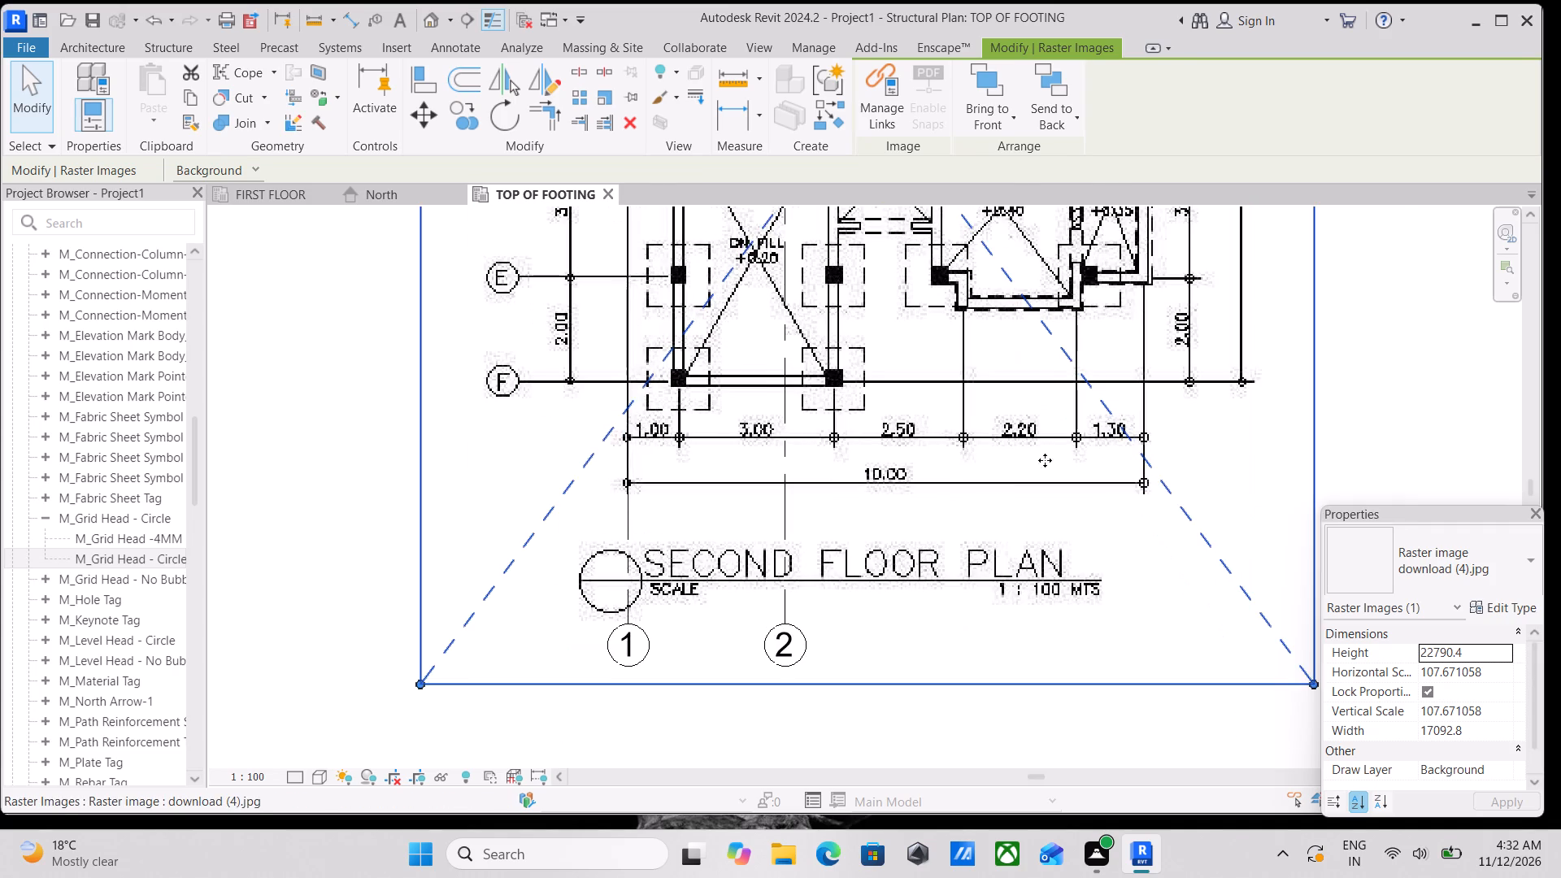
{"action": "scroll", "coordinate": [1038, 458], "scroll_direction": "up", "scroll_amount": 2}
{"action": "middle_click_drag", "start_coordinate": [1038, 458], "coordinate": [1014, 528]}
{"action": "scroll", "coordinate": [887, 511], "scroll_direction": "down", "scroll_amount": 2}
{"action": "middle_click_drag", "start_coordinate": [884, 511], "coordinate": [856, 641]}
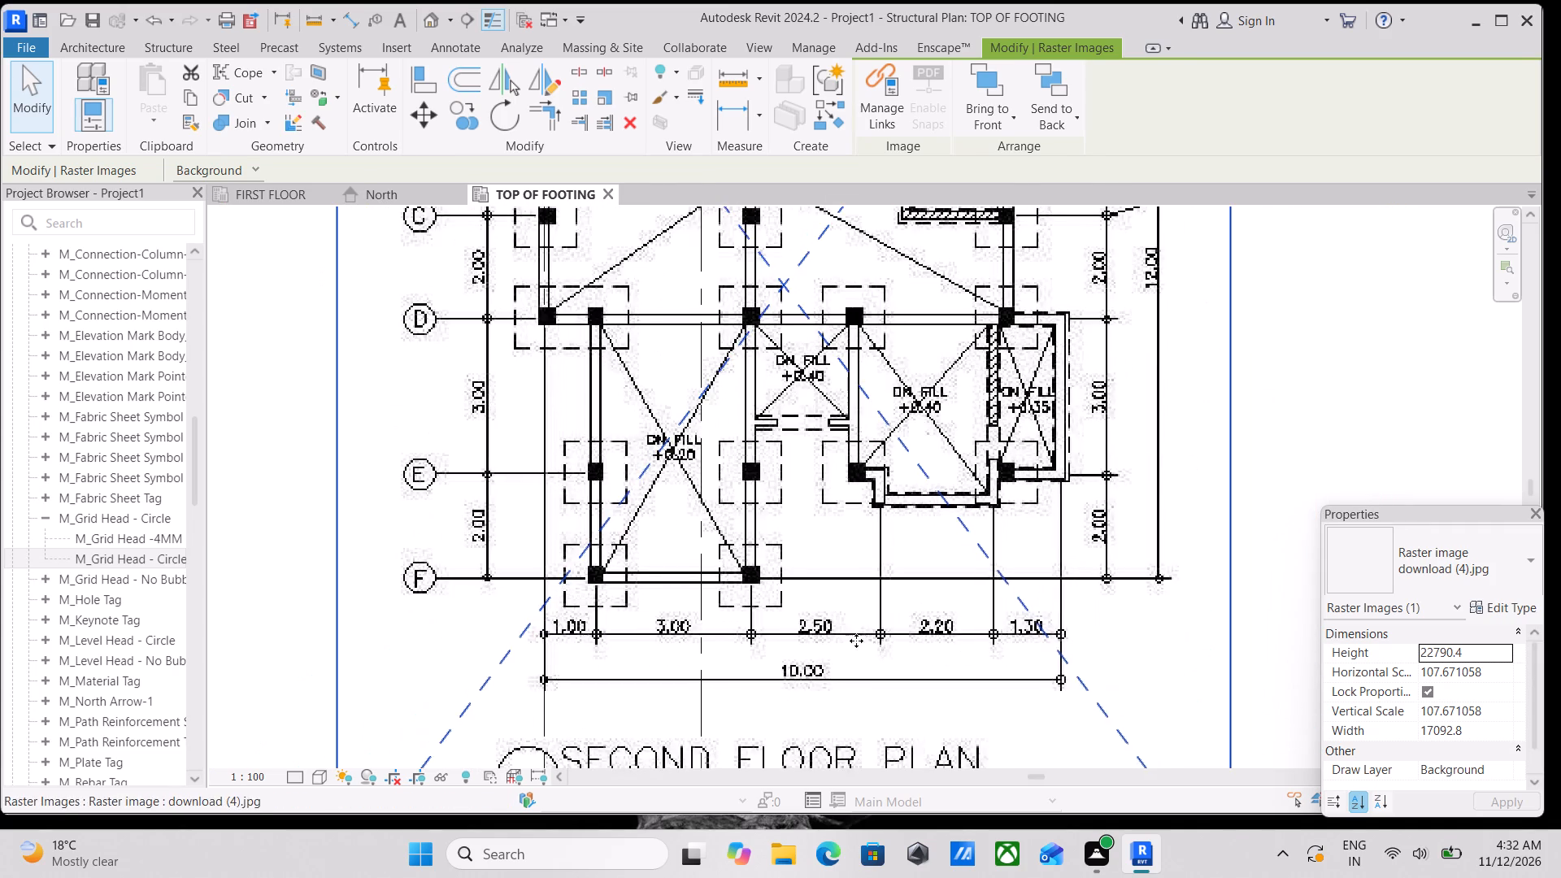
Examine grid 2 against the end mark of the first 3.00 dimension above axis A.
{"action": "scroll", "coordinate": [824, 557], "scroll_direction": "down", "scroll_amount": 2}
{"action": "middle_click_drag", "start_coordinate": [823, 539], "coordinate": [867, 781]}
{"action": "middle_click_drag", "start_coordinate": [849, 571], "coordinate": [841, 676]}
{"action": "scroll", "coordinate": [785, 515], "scroll_direction": "up", "scroll_amount": 3}
{"action": "scroll", "coordinate": [772, 333], "scroll_direction": "up", "scroll_amount": 7}
{"action": "scroll", "coordinate": [751, 406], "scroll_direction": "up", "scroll_amount": 1}
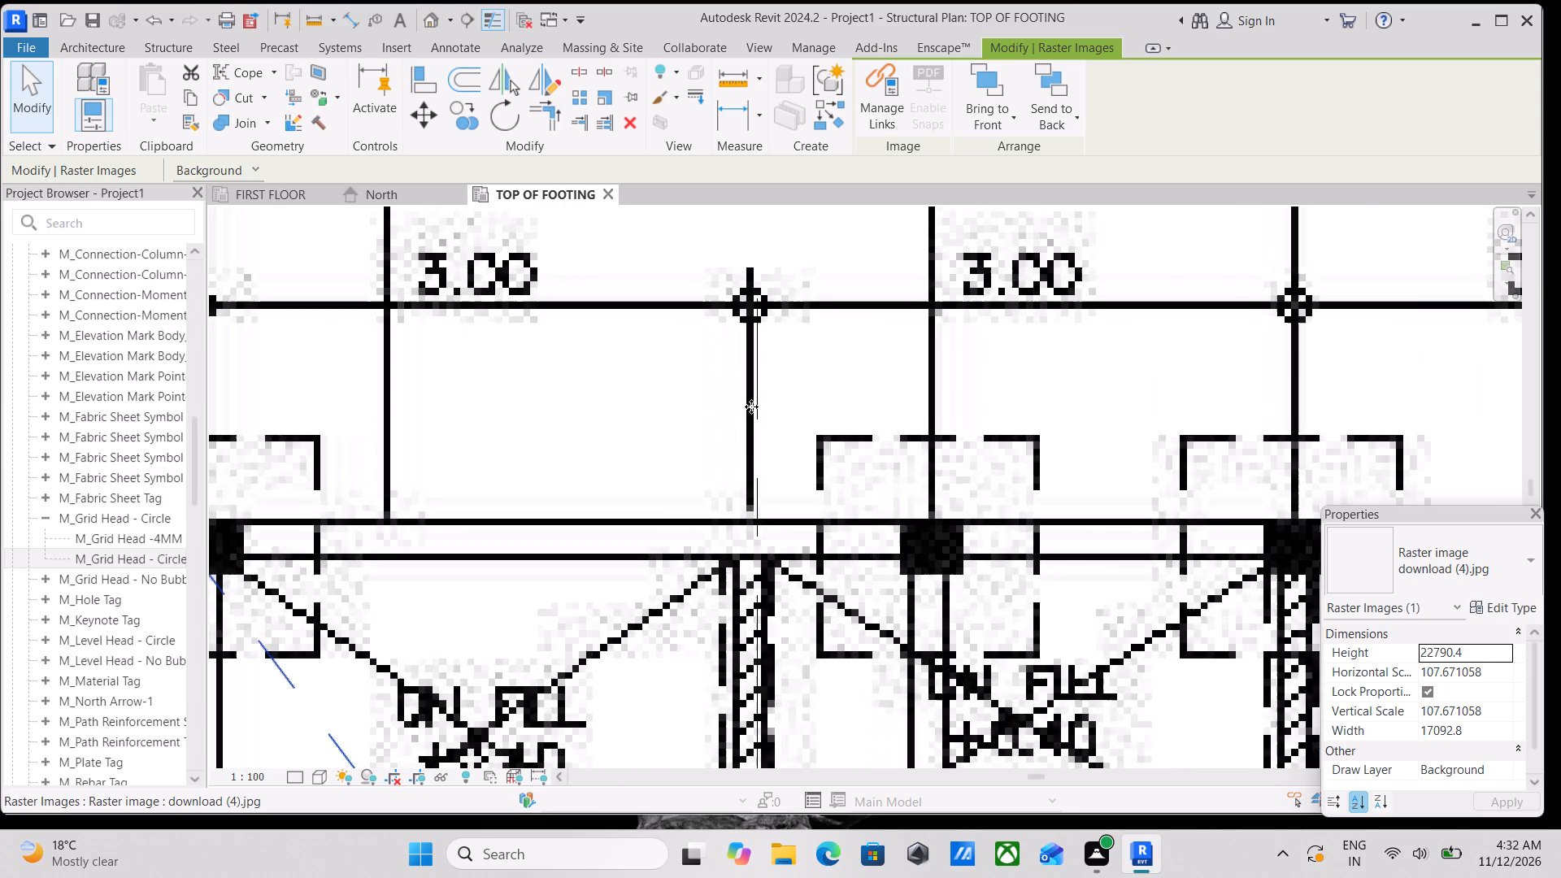
{"action": "scroll", "coordinate": [751, 406], "scroll_direction": "down", "scroll_amount": 6}
{"action": "middle_click_drag", "start_coordinate": [791, 423], "coordinate": [767, 358]}
{"action": "scroll", "coordinate": [885, 505], "scroll_direction": "down", "scroll_amount": 3}
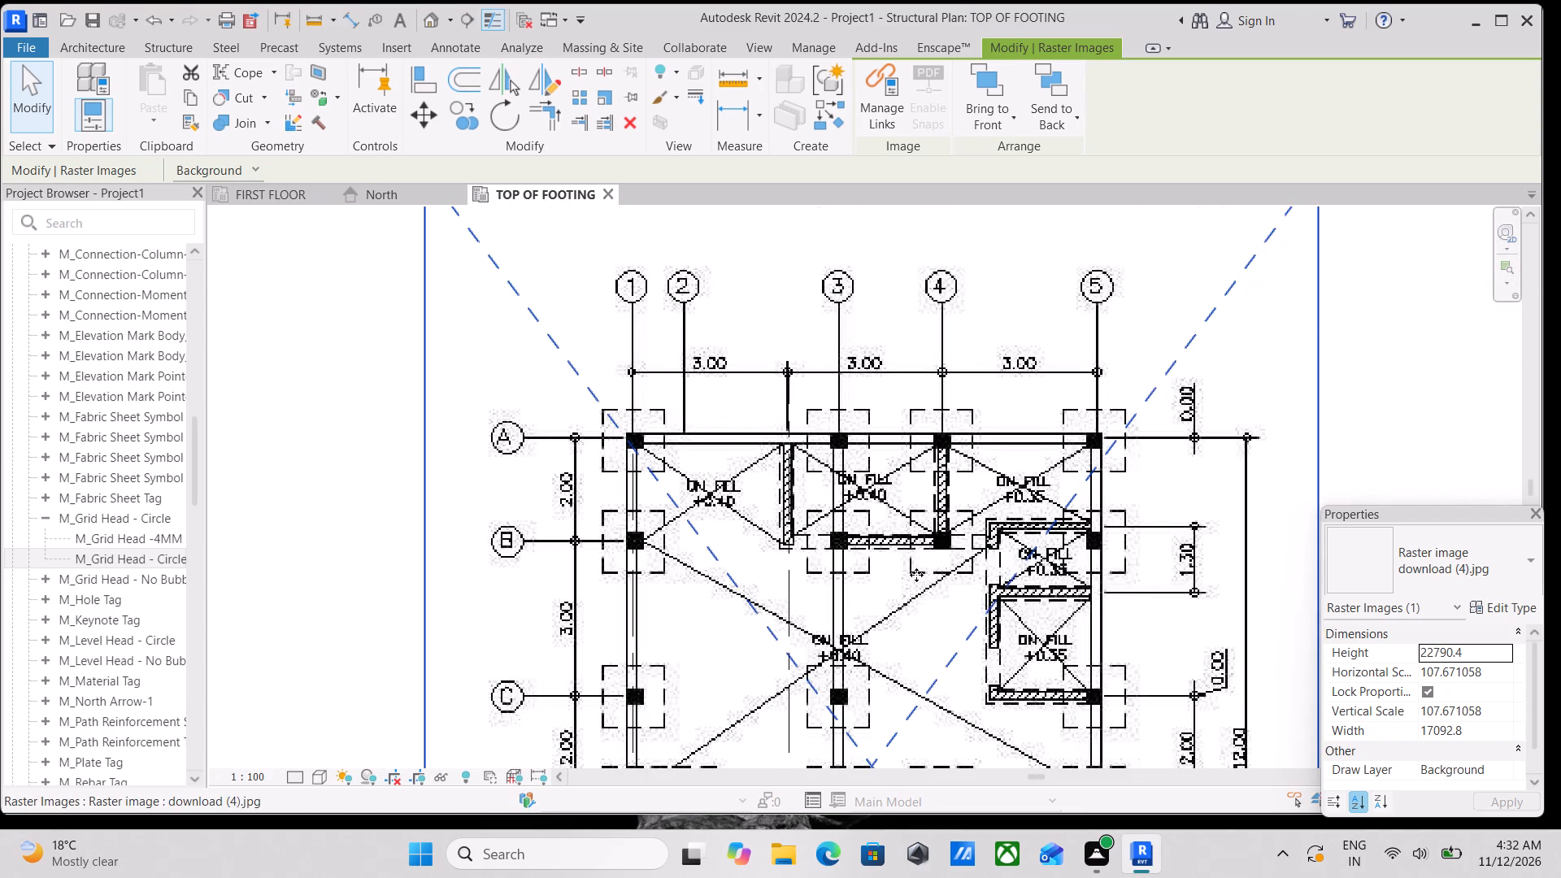
{"action": "middle_click_drag", "start_coordinate": [906, 560], "coordinate": [867, 372]}
{"action": "middle_click_drag", "start_coordinate": [878, 514], "coordinate": [870, 562]}
{"action": "scroll", "coordinate": [870, 562], "scroll_direction": "down", "scroll_amount": 1}
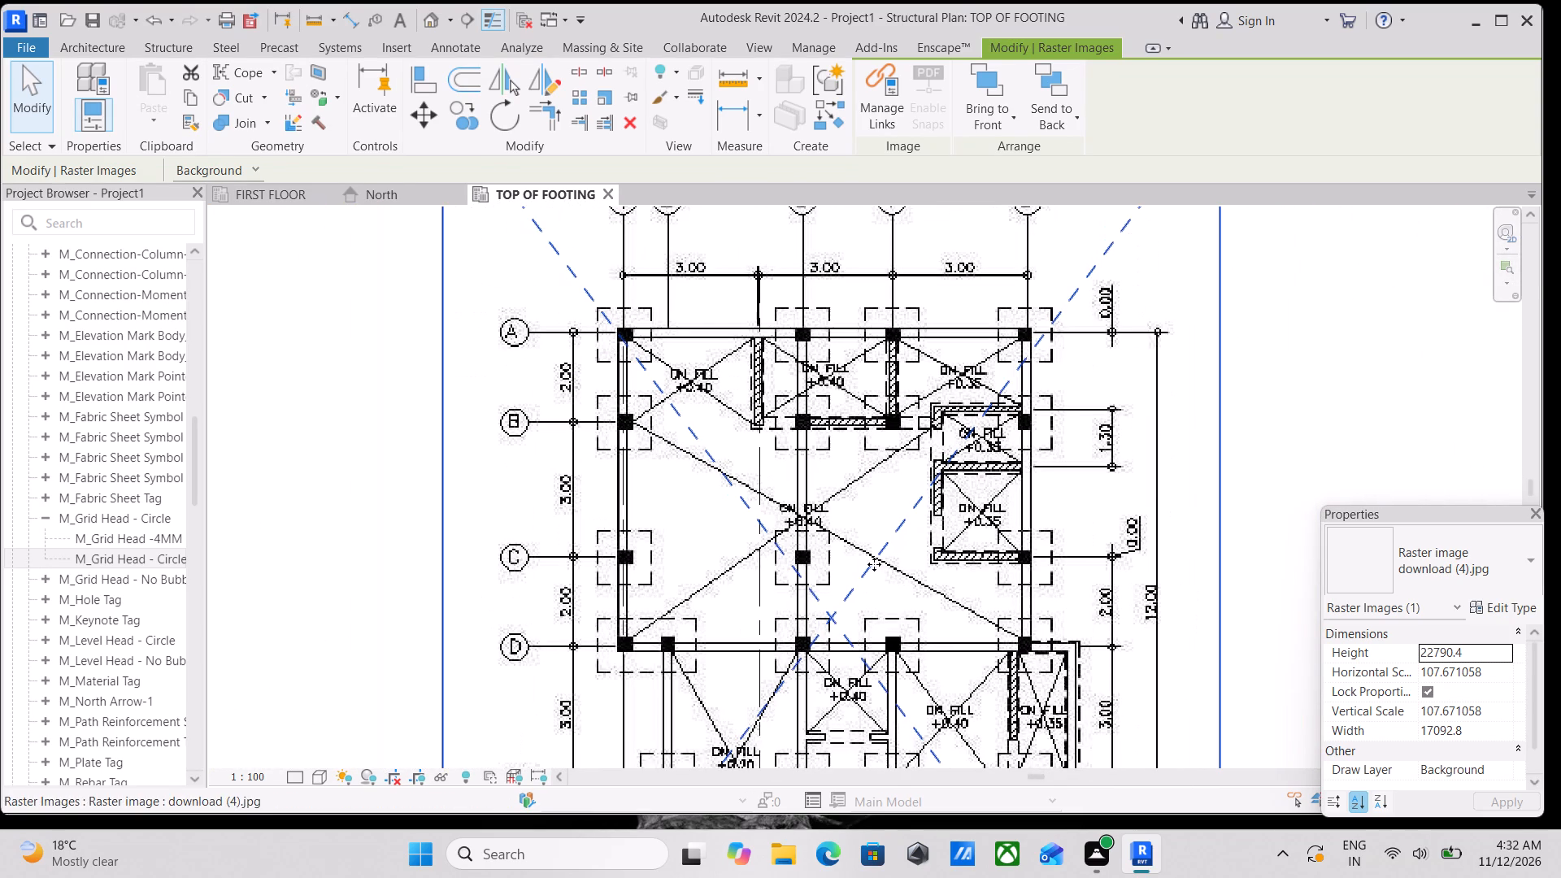
{"action": "middle_click_drag", "start_coordinate": [994, 582], "coordinate": [964, 628]}
{"action": "middle_click_drag", "start_coordinate": [929, 493], "coordinate": [926, 512]}
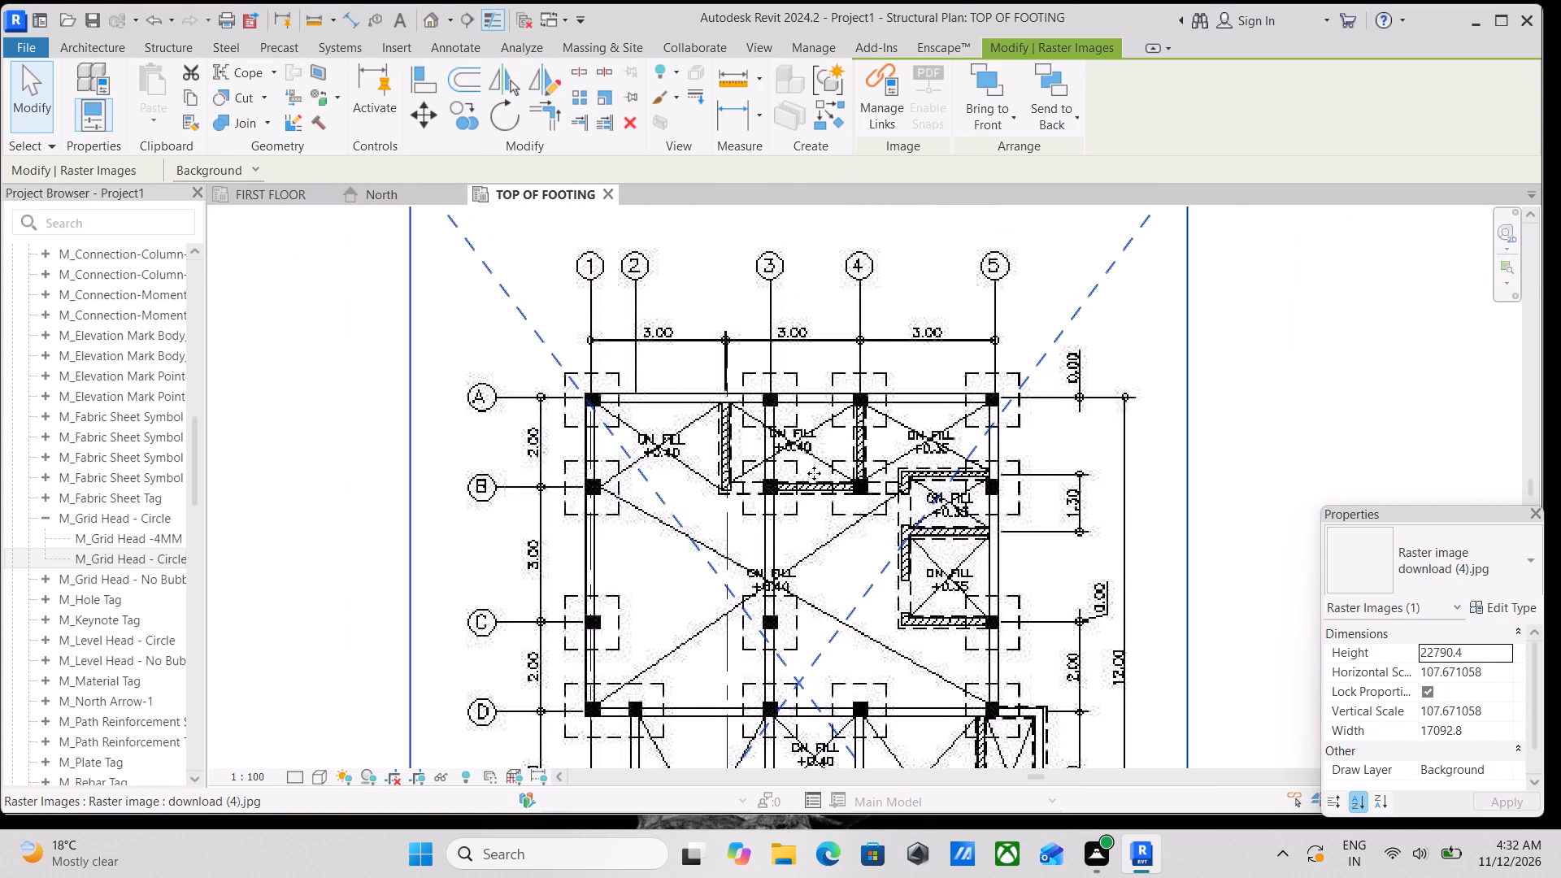
{"action": "scroll", "coordinate": [771, 385], "scroll_direction": "up", "scroll_amount": 5}
{"action": "scroll", "coordinate": [768, 388], "scroll_direction": "down", "scroll_amount": 5}
Resize the plan image from its upper-right corner to about 108.0 percent, making it about 17151 mm wide.
{"action": "middle_click_drag", "start_coordinate": [857, 463], "coordinate": [778, 578]}
{"action": "scroll", "coordinate": [1112, 304], "scroll_direction": "up", "scroll_amount": 1}
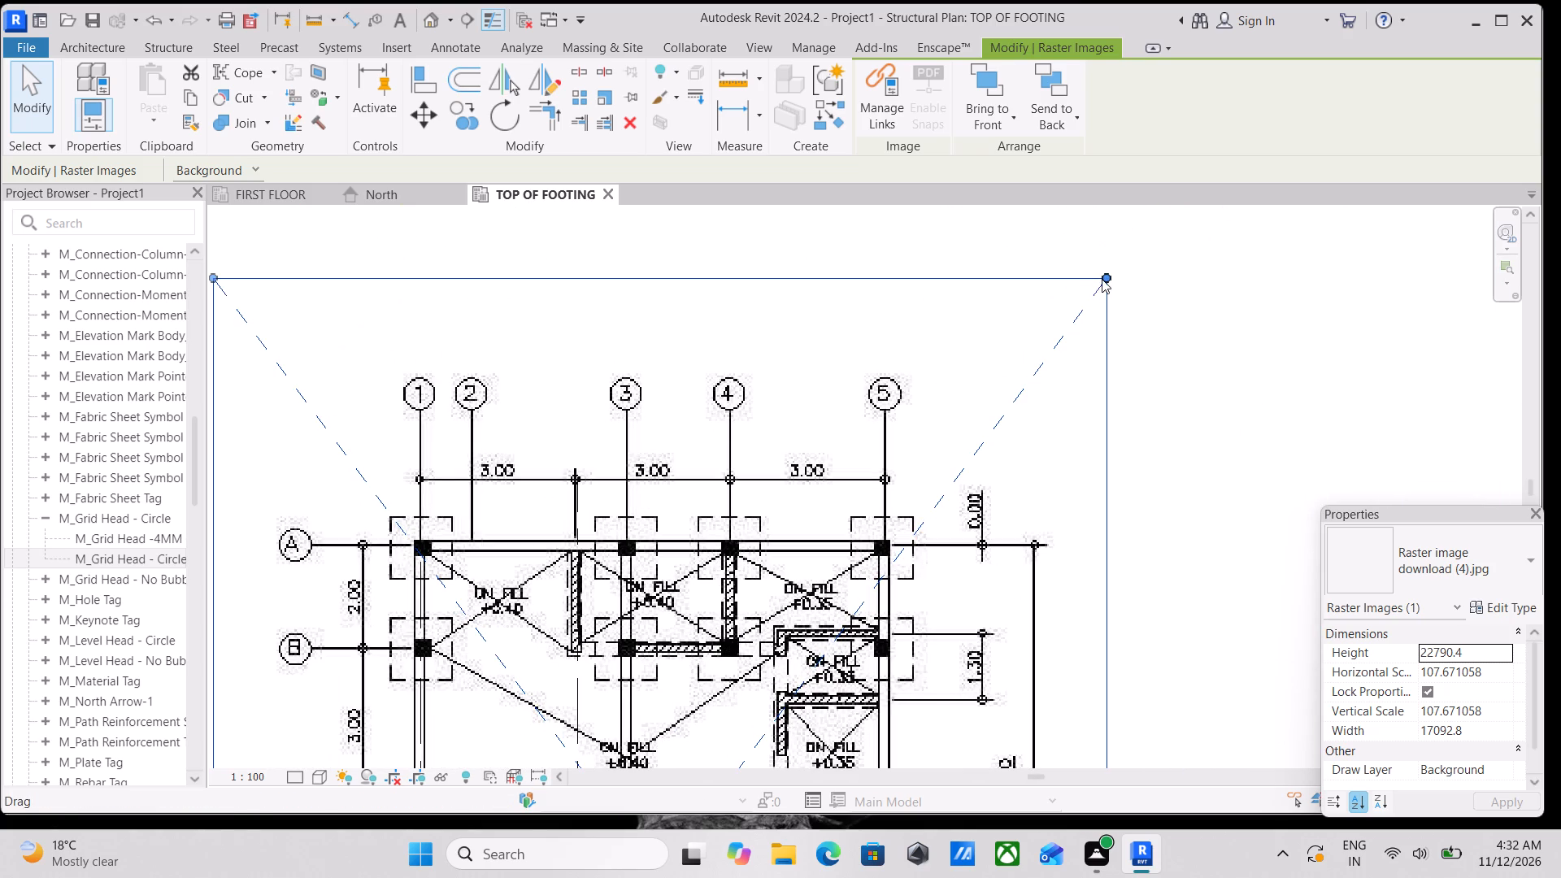
{"action": "left_click_drag", "start_coordinate": [1104, 277], "coordinate": [1104, 279]}
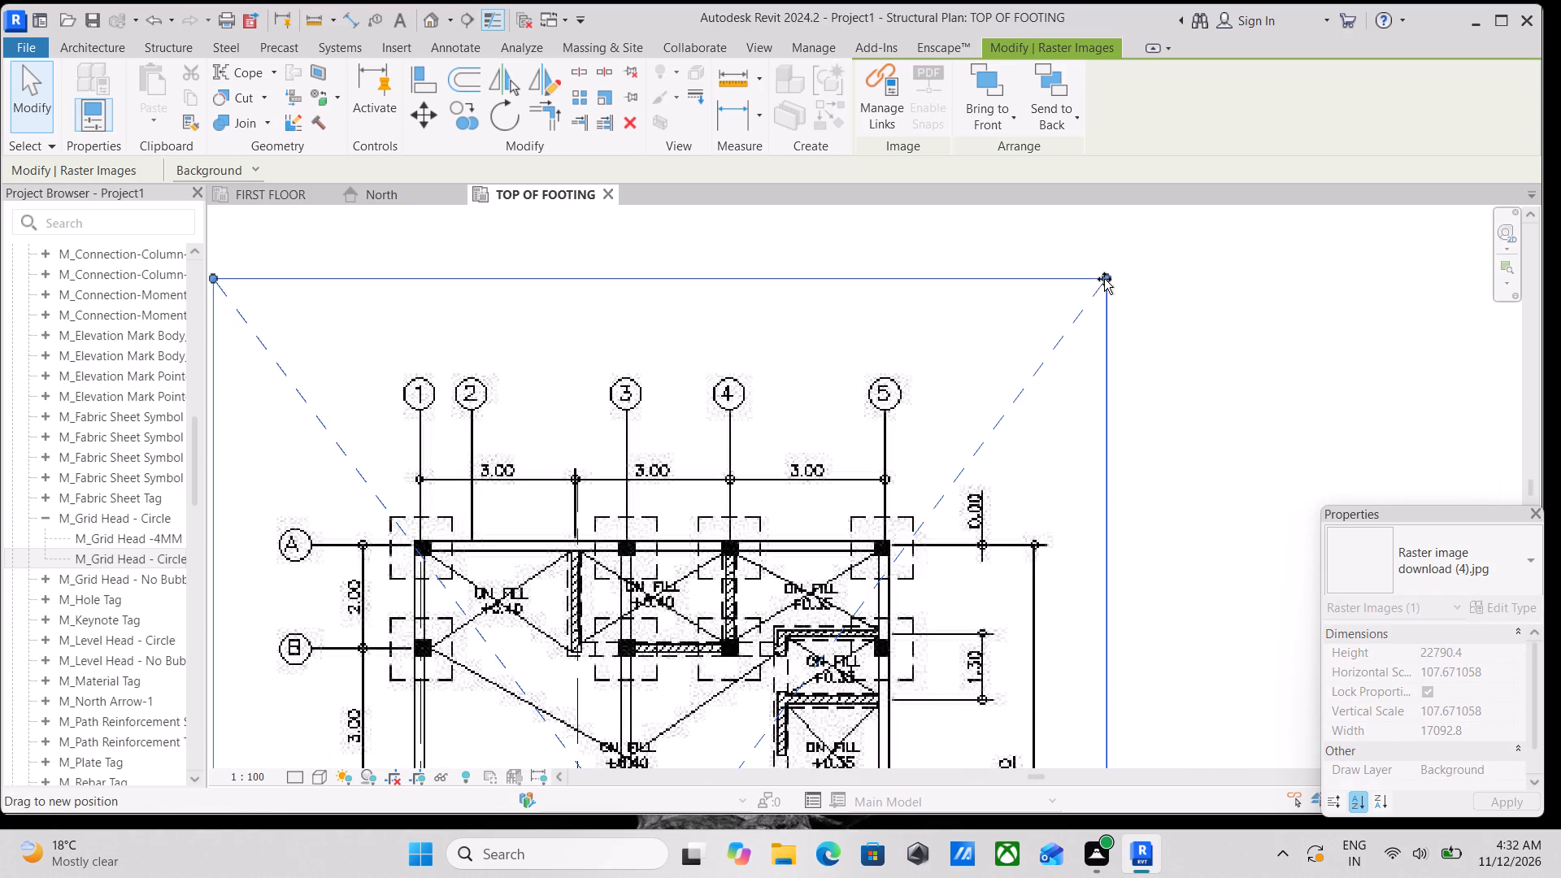
{"action": "left_click_drag", "start_coordinate": [1104, 279], "coordinate": [1098, 285]}
{"action": "left_click", "coordinate": [1099, 284]}
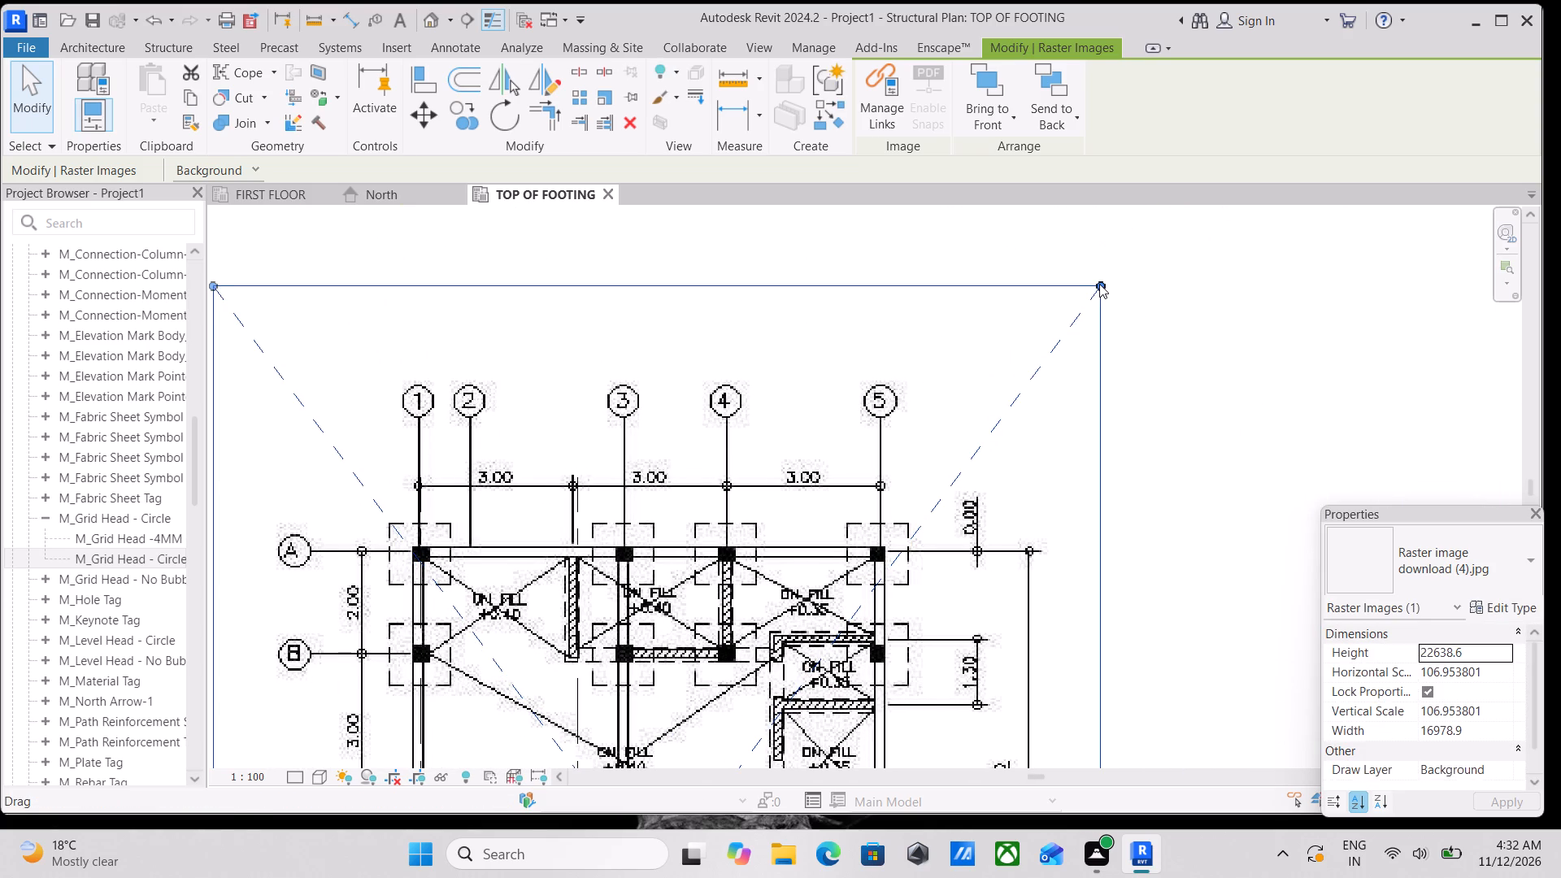
{"action": "left_click", "coordinate": [1101, 282]}
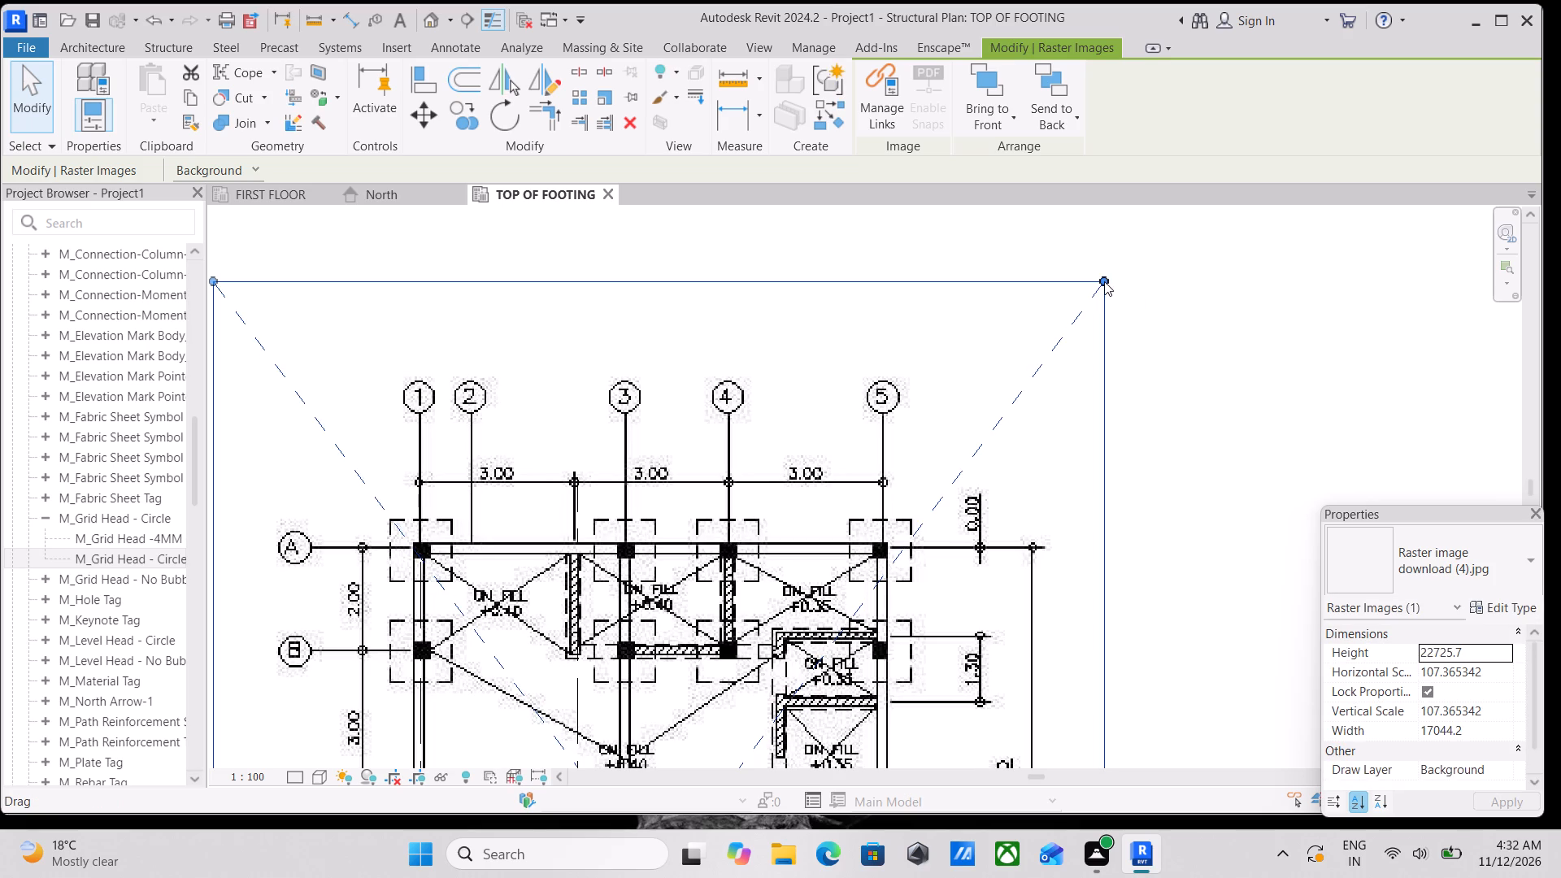
{"action": "left_click_drag", "start_coordinate": [1104, 281], "coordinate": [1110, 274]}
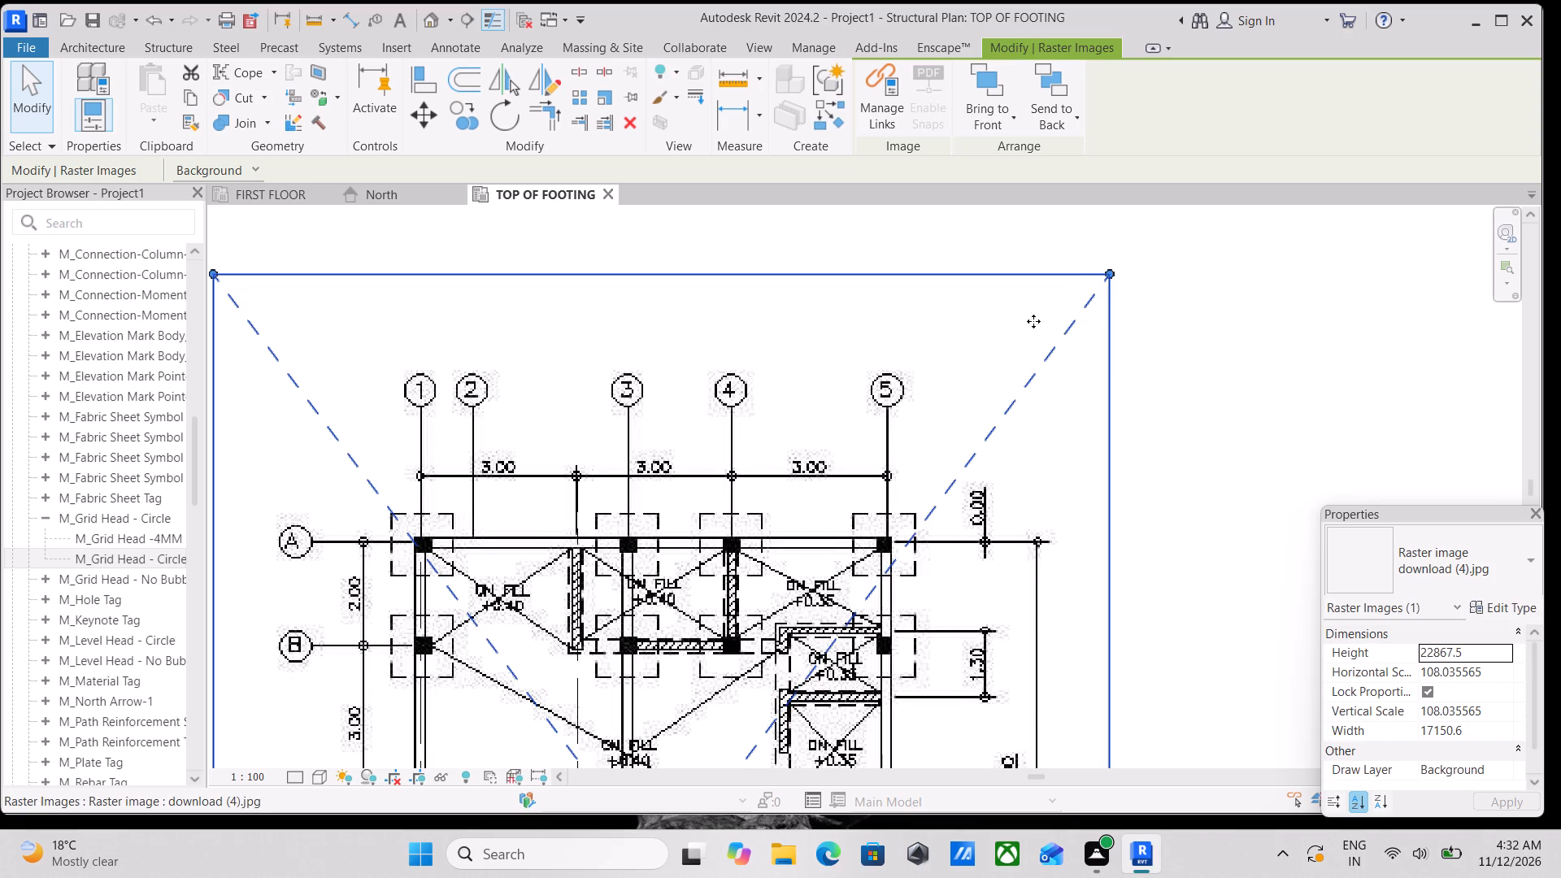
Examine the rescaled plan's first 3.00 dimension and axis 1 against the placed grids around axes A and B.
{"action": "scroll", "coordinate": [486, 577], "scroll_direction": "up", "scroll_amount": 3}
{"action": "scroll", "coordinate": [545, 547], "scroll_direction": "up", "scroll_amount": 4}
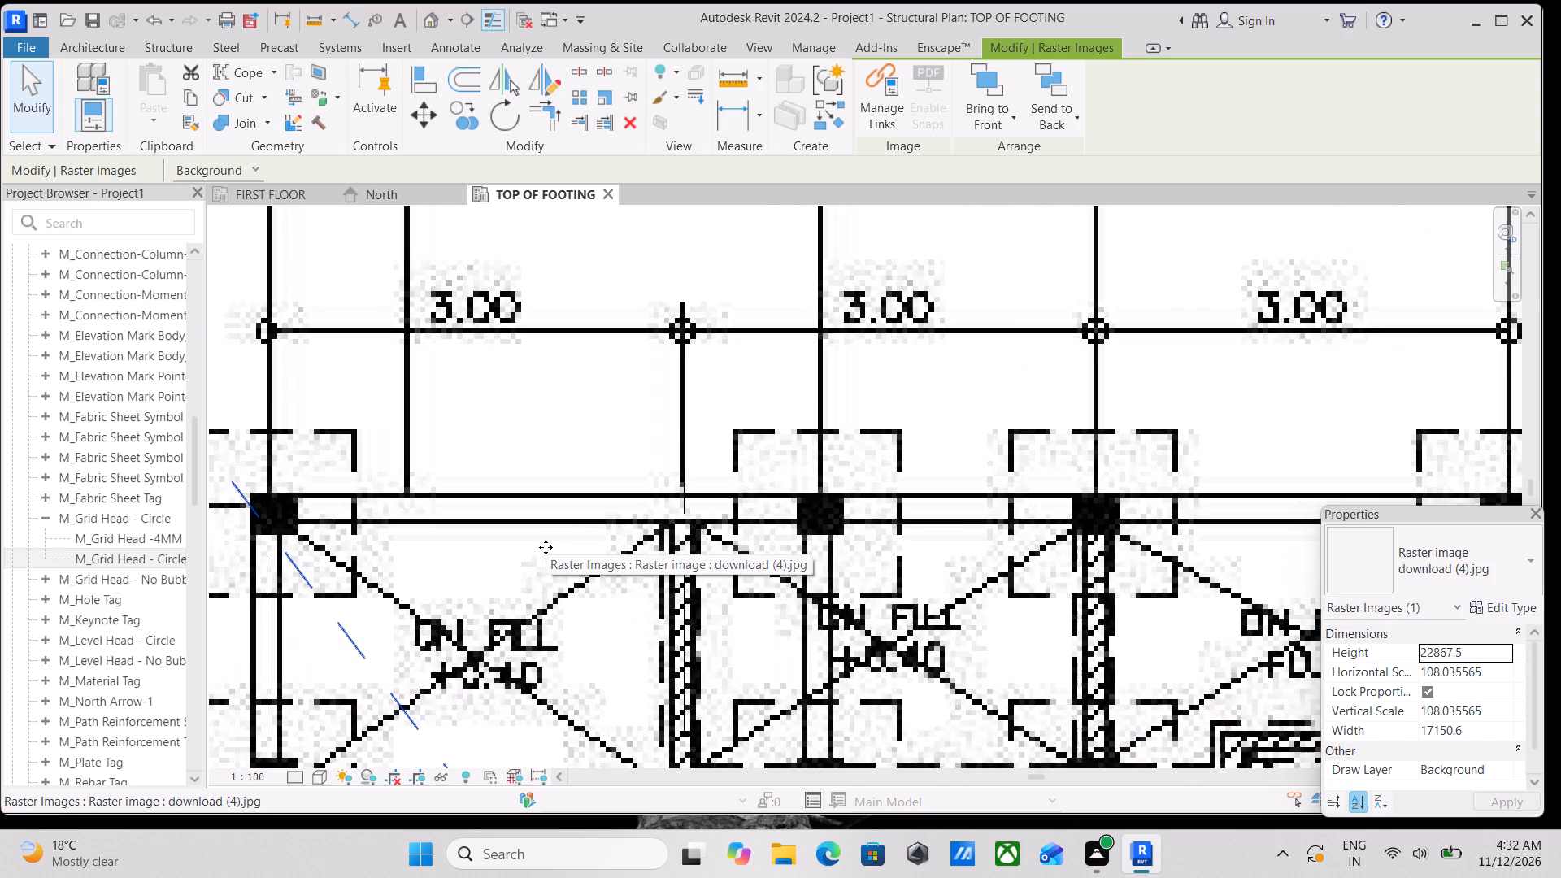
{"action": "scroll", "coordinate": [546, 547], "scroll_direction": "down", "scroll_amount": 1}
{"action": "scroll", "coordinate": [687, 493], "scroll_direction": "up", "scroll_amount": 3}
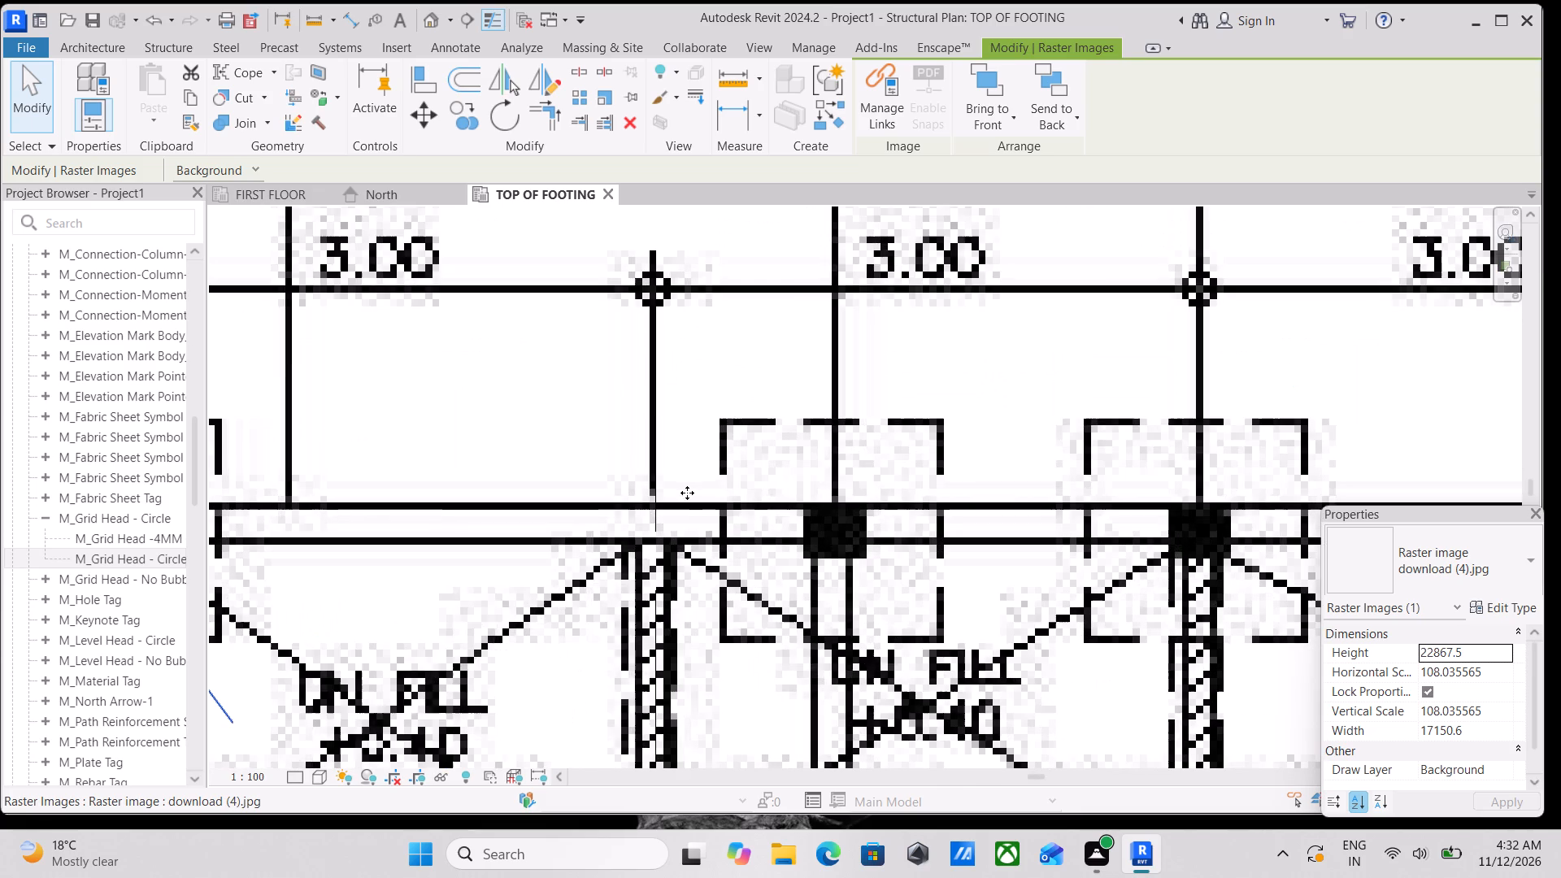
{"action": "scroll", "coordinate": [687, 493], "scroll_direction": "down", "scroll_amount": 8}
{"action": "middle_click_drag", "start_coordinate": [705, 475], "coordinate": [759, 304]}
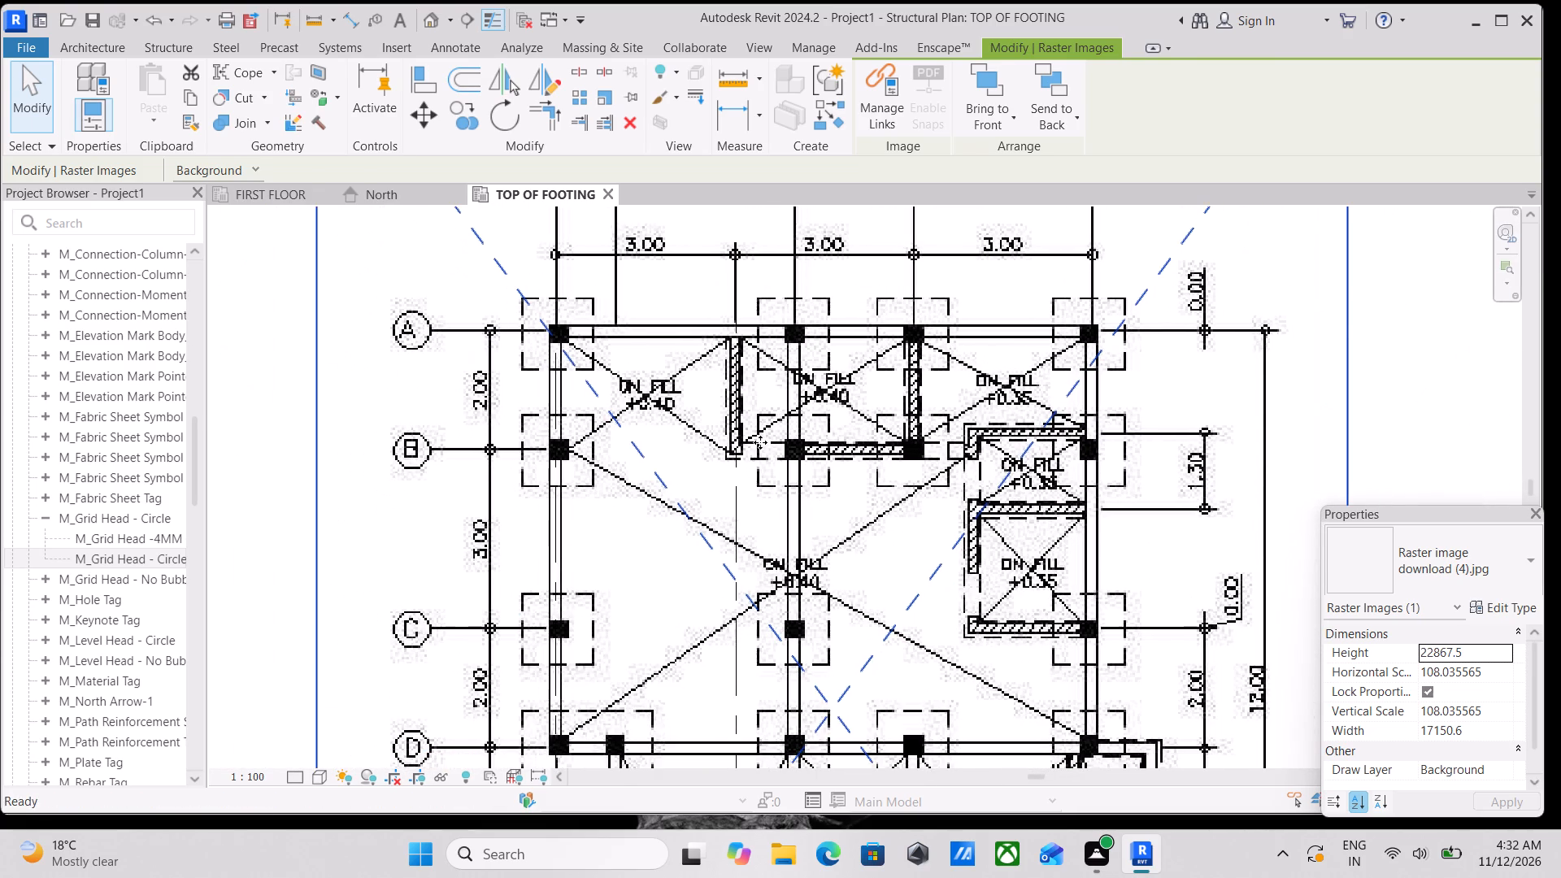
{"action": "scroll", "coordinate": [759, 394], "scroll_direction": "up", "scroll_amount": 3}
{"action": "middle_click_drag", "start_coordinate": [755, 390], "coordinate": [745, 532]}
{"action": "scroll", "coordinate": [730, 394], "scroll_direction": "up", "scroll_amount": 6}
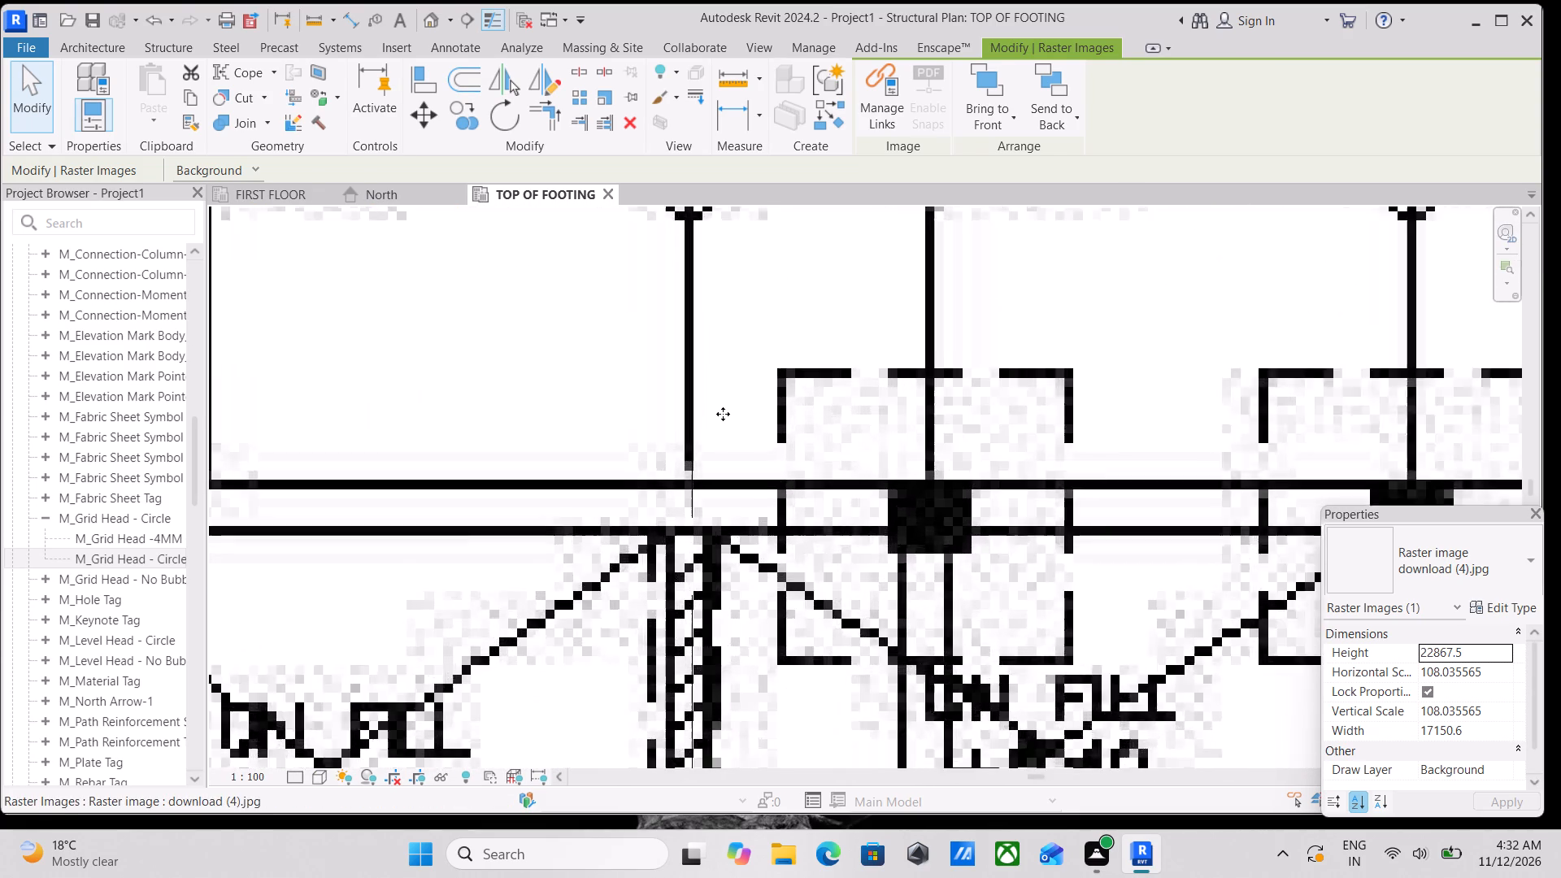
{"action": "scroll", "coordinate": [723, 414], "scroll_direction": "up", "scroll_amount": 2}
{"action": "scroll", "coordinate": [723, 414], "scroll_direction": "down", "scroll_amount": 10}
{"action": "middle_click_drag", "start_coordinate": [723, 414], "coordinate": [624, 502]}
{"action": "scroll", "coordinate": [1104, 367], "scroll_direction": "down", "scroll_amount": 1}
{"action": "middle_click", "coordinate": [1104, 367]}
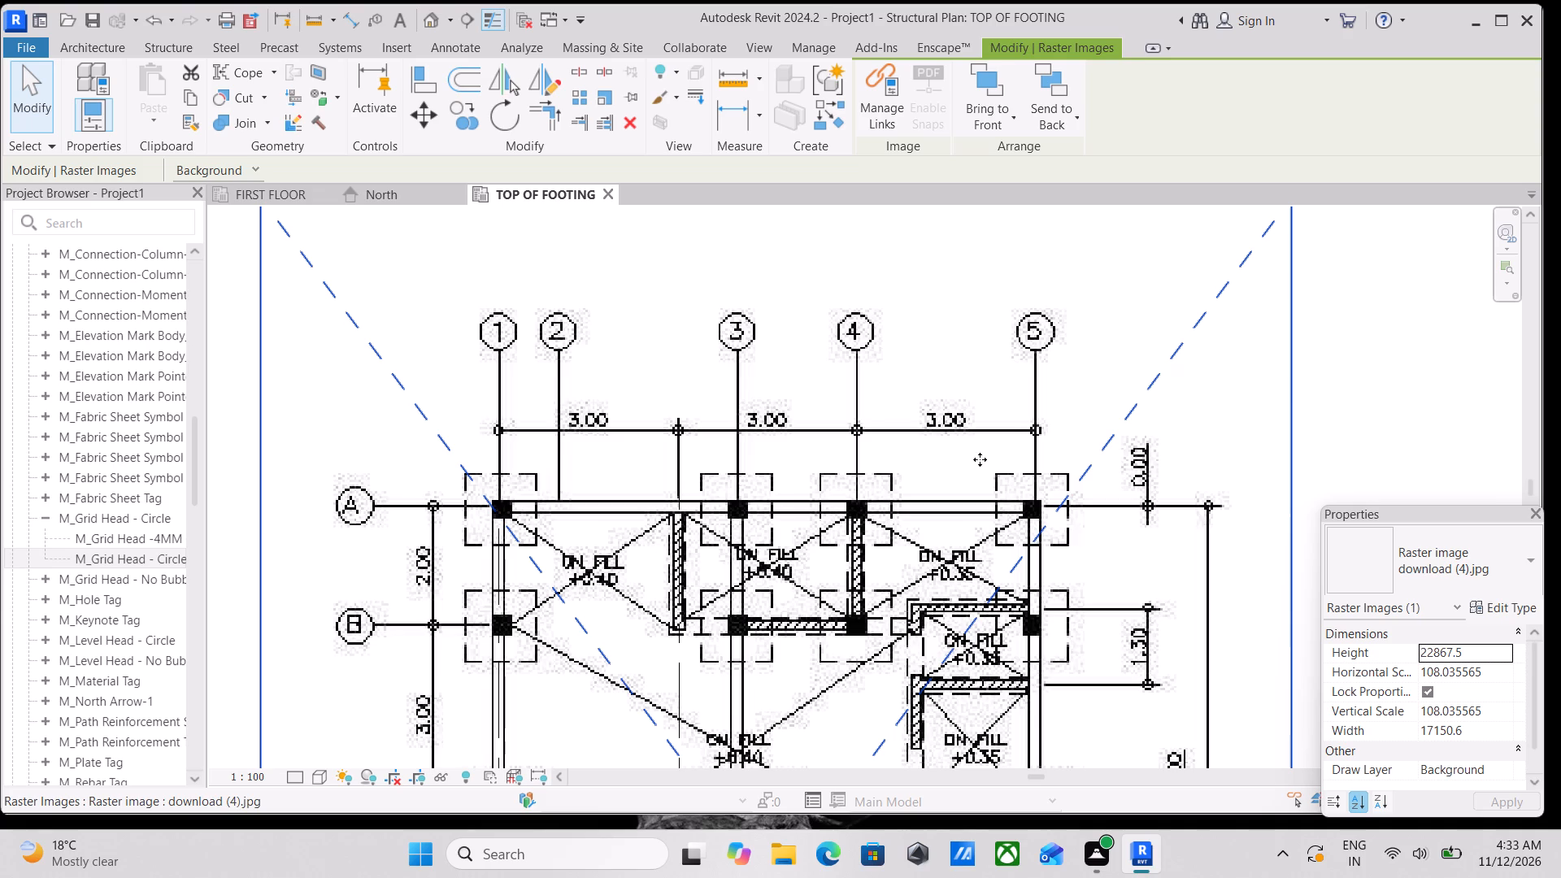
{"action": "scroll", "coordinate": [896, 445], "scroll_direction": "up", "scroll_amount": 3}
{"action": "scroll", "coordinate": [610, 463], "scroll_direction": "up", "scroll_amount": 4}
{"action": "scroll", "coordinate": [591, 493], "scroll_direction": "down", "scroll_amount": 6}
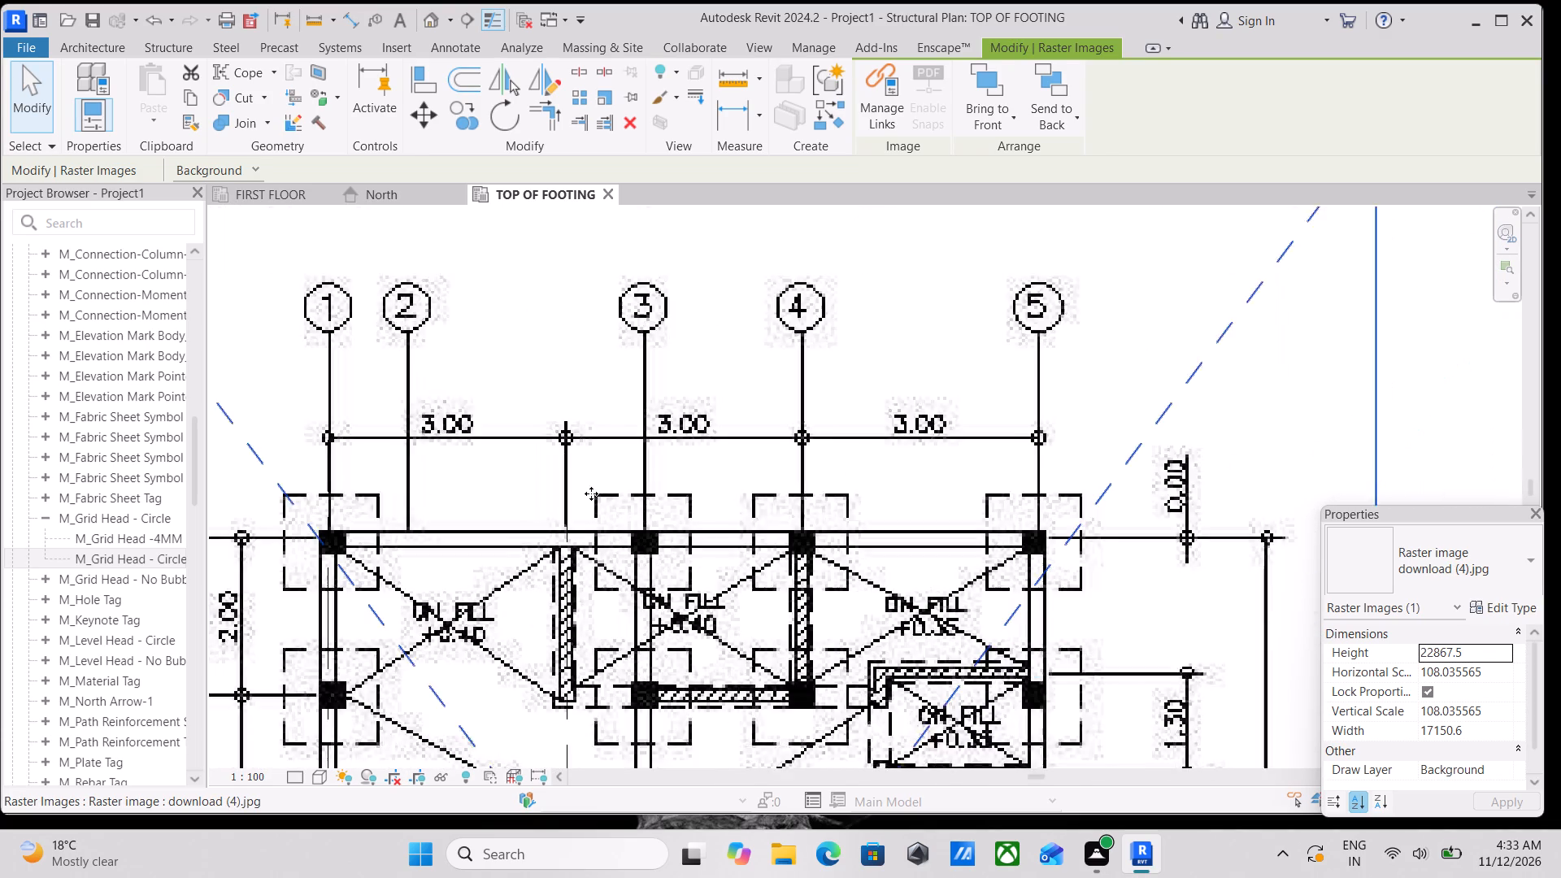
{"action": "middle_click_drag", "start_coordinate": [784, 452], "coordinate": [585, 558]}
Resize the plan image from its upper-right corner to about 108.1 percent, making it about 17167 mm wide.
{"action": "scroll", "coordinate": [594, 550], "scroll_direction": "down", "scroll_amount": 1}
{"action": "scroll", "coordinate": [852, 429], "scroll_direction": "down", "scroll_amount": 1}
{"action": "middle_click_drag", "start_coordinate": [879, 430], "coordinate": [1072, 378]}
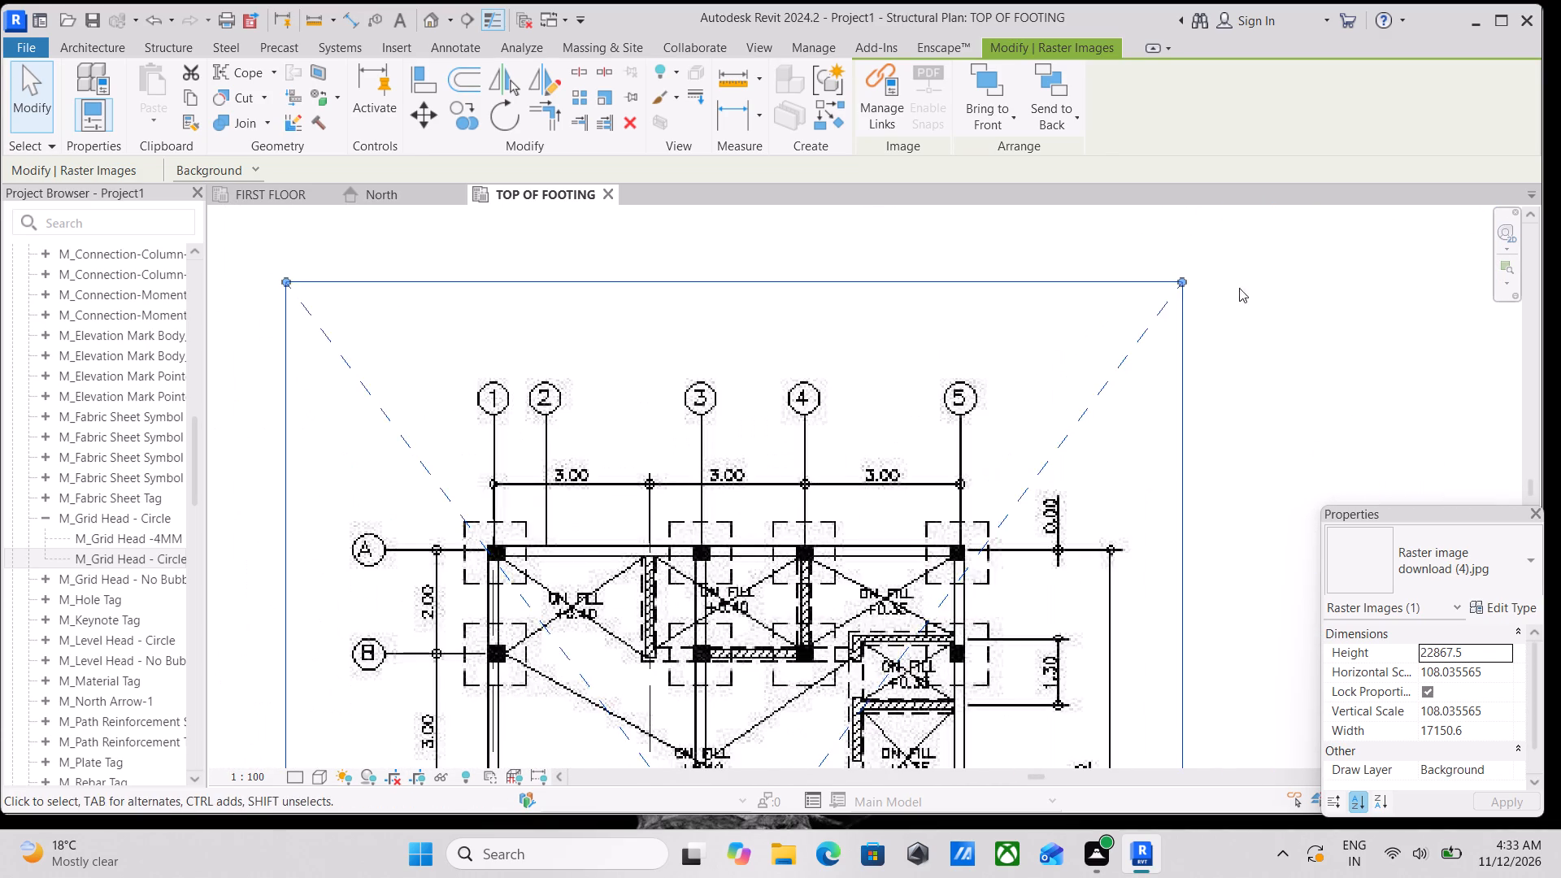
{"action": "scroll", "coordinate": [1252, 276], "scroll_direction": "up", "scroll_amount": 2}
{"action": "scroll", "coordinate": [1111, 311], "scroll_direction": "down", "scroll_amount": 1}
{"action": "middle_click_drag", "start_coordinate": [1114, 308], "coordinate": [1163, 276]}
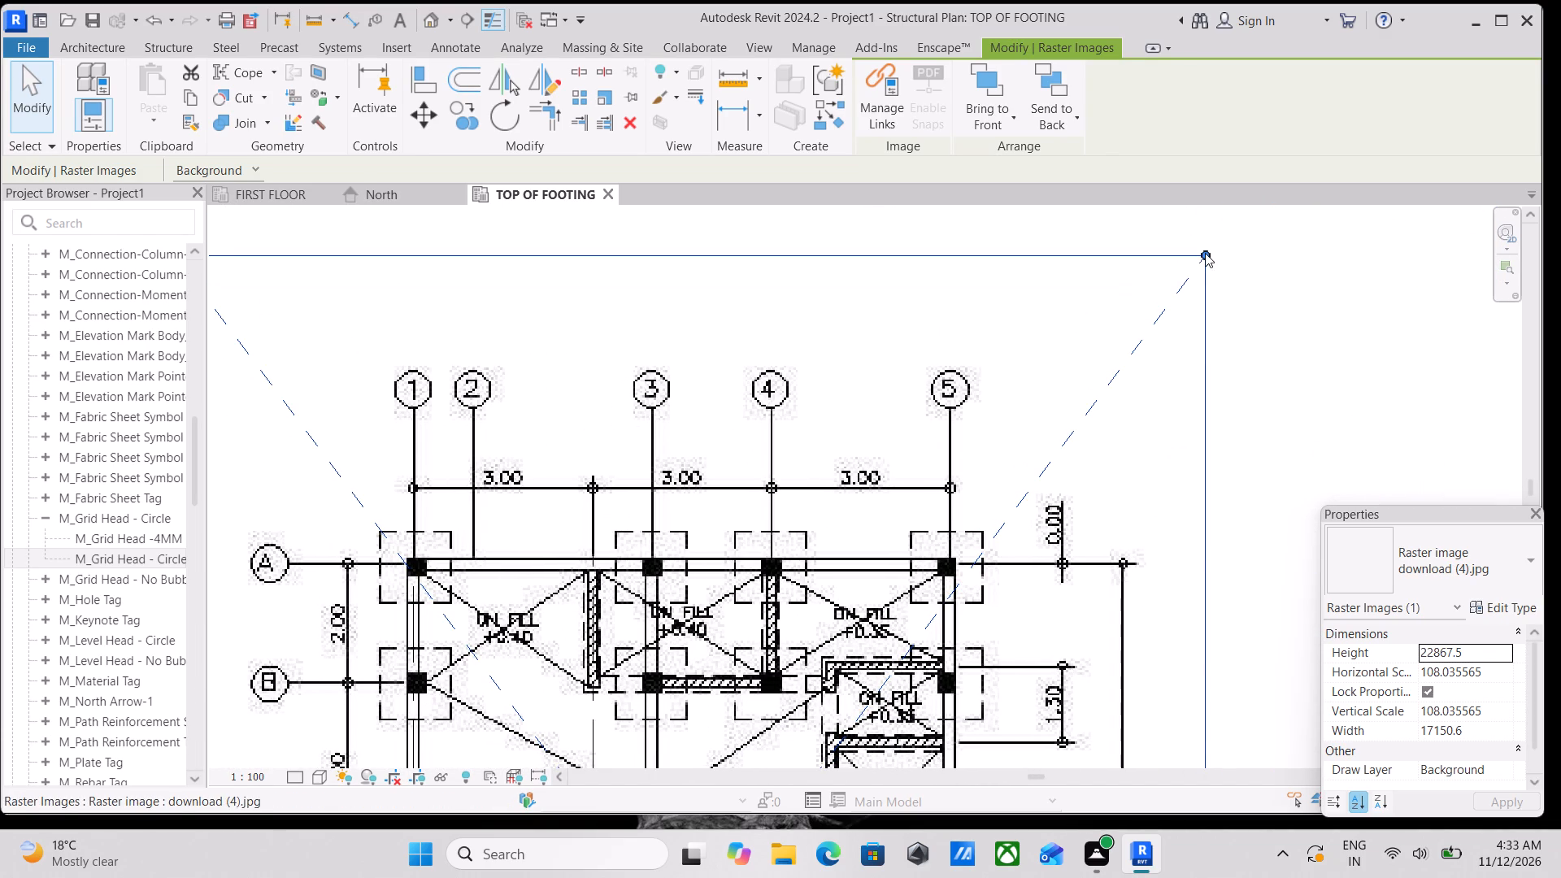
{"action": "left_click", "coordinate": [1205, 253]}
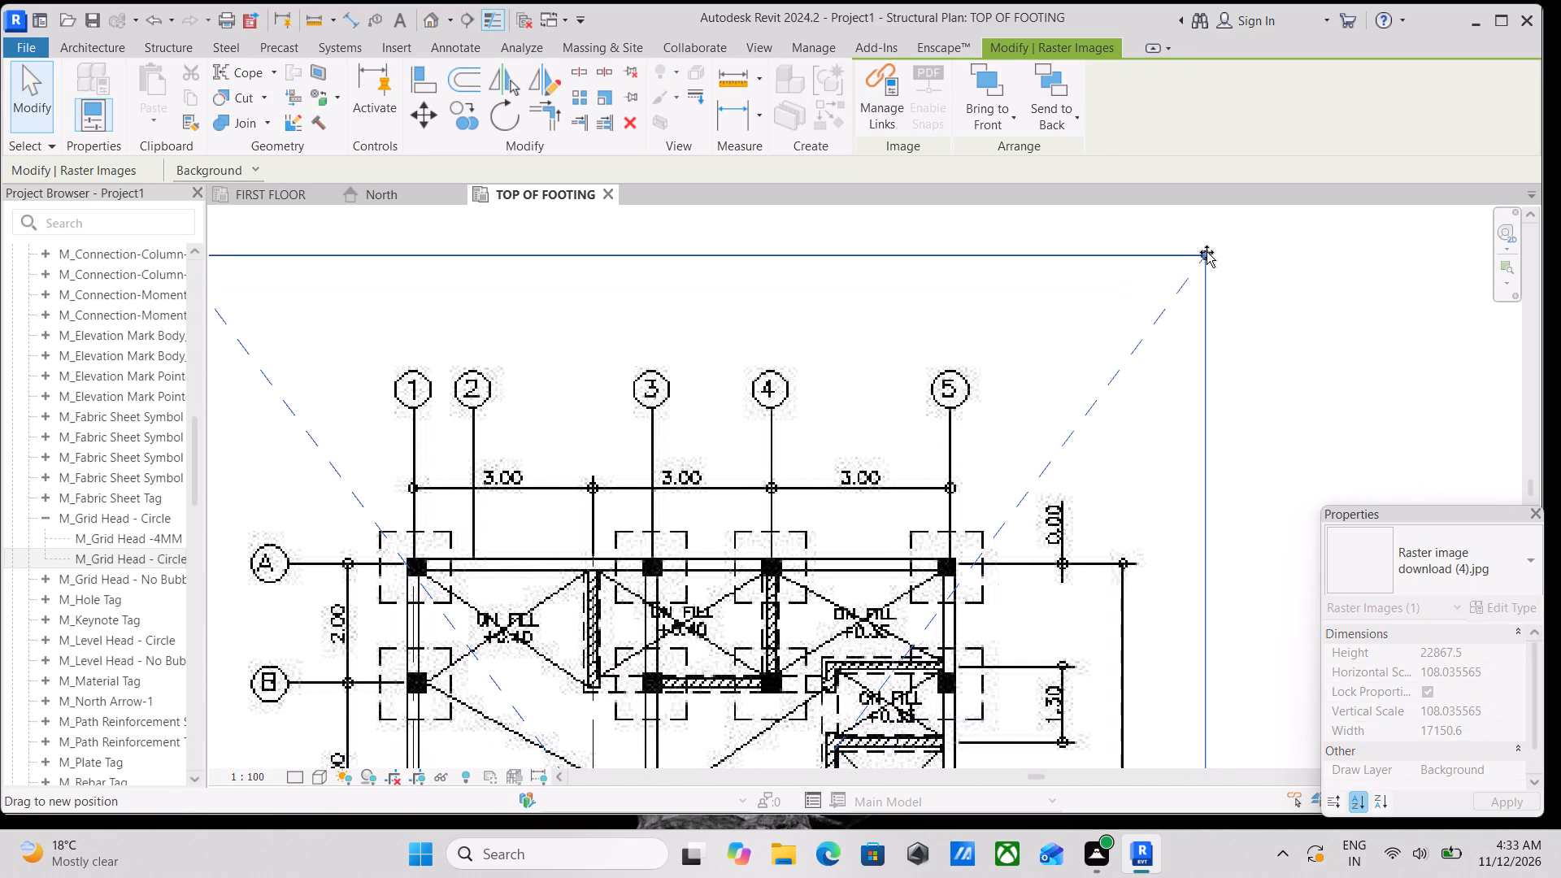
Examine the rescaled plan's first 3.00 dimension end mark against grid 2 near axis A.
{"action": "scroll", "coordinate": [779, 513], "scroll_direction": "up", "scroll_amount": 1}
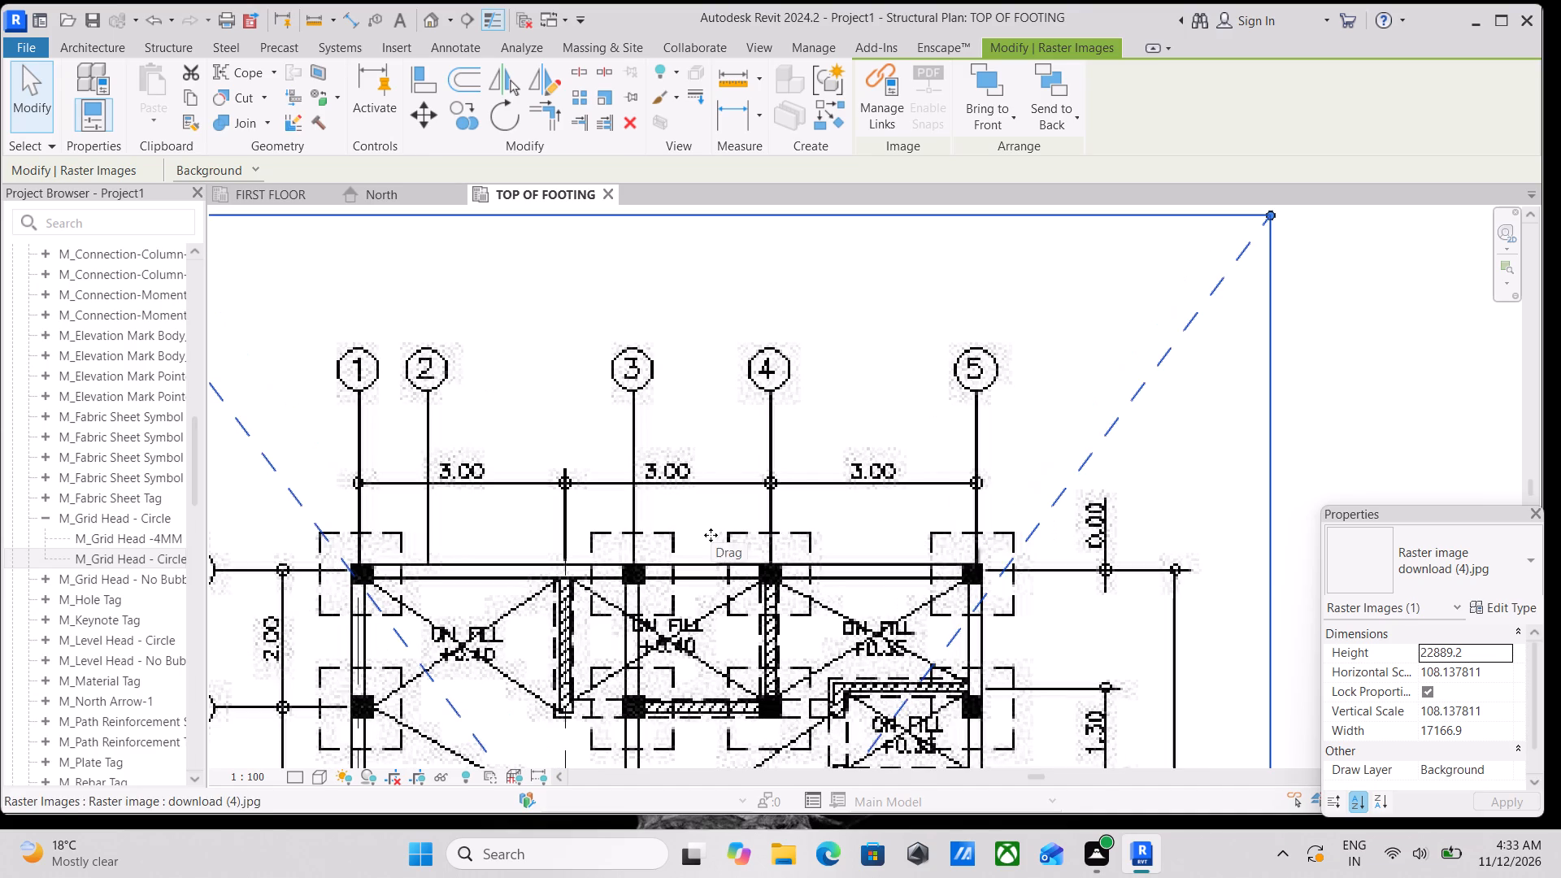
{"action": "scroll", "coordinate": [711, 535], "scroll_direction": "up", "scroll_amount": 4}
{"action": "scroll", "coordinate": [576, 590], "scroll_direction": "up", "scroll_amount": 4}
{"action": "scroll", "coordinate": [615, 529], "scroll_direction": "down", "scroll_amount": 5}
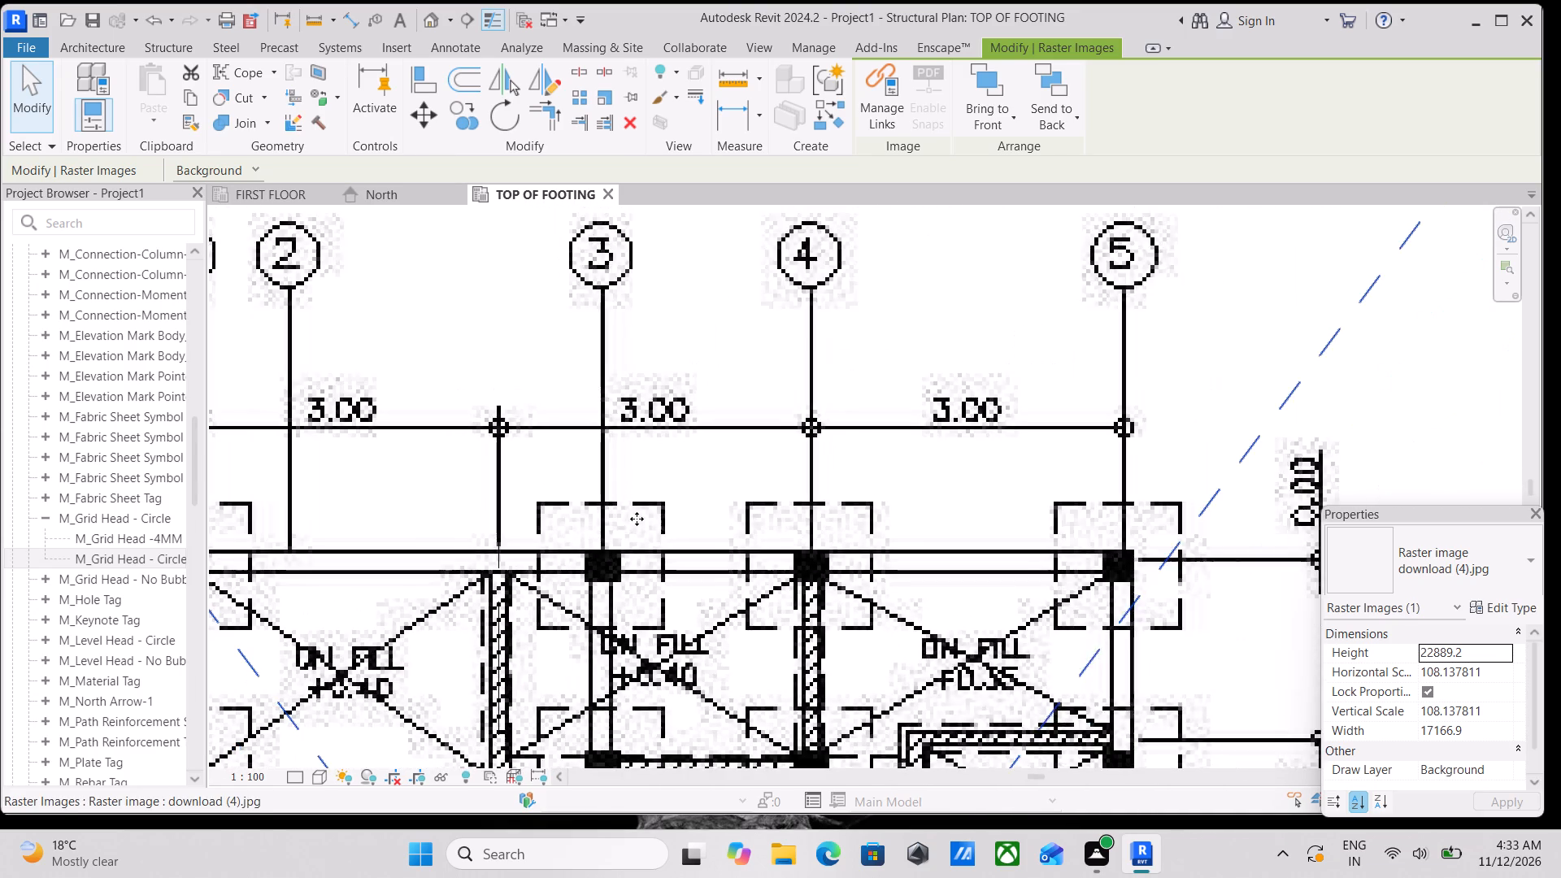
{"action": "middle_click_drag", "start_coordinate": [642, 512], "coordinate": [735, 393]}
{"action": "scroll", "coordinate": [594, 466], "scroll_direction": "up", "scroll_amount": 6}
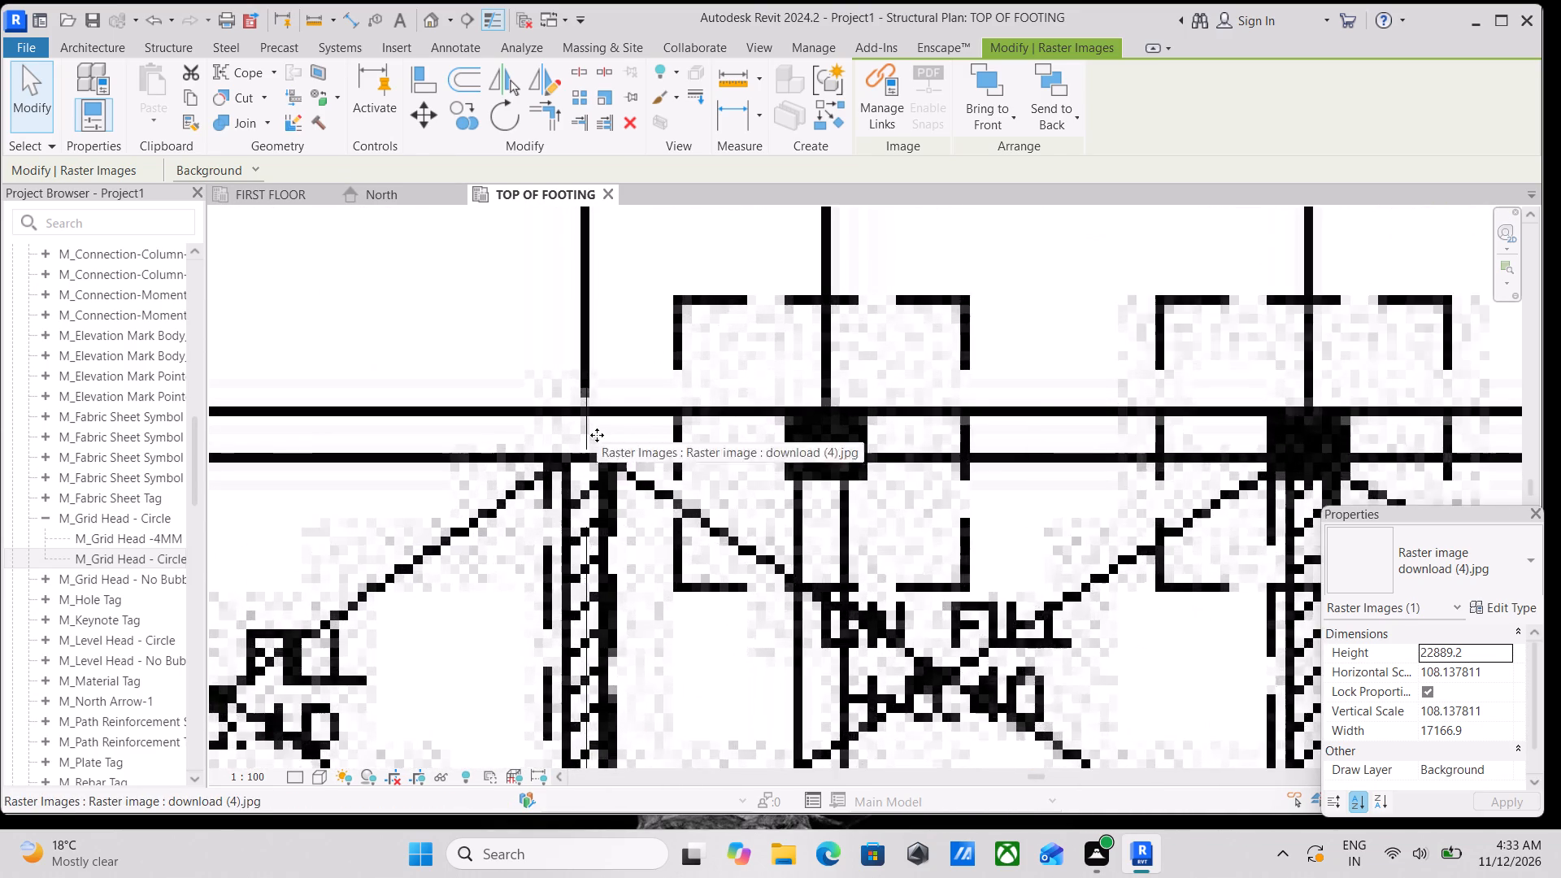
{"action": "scroll", "coordinate": [597, 435], "scroll_direction": "down", "scroll_amount": 11}
{"action": "middle_click_drag", "start_coordinate": [606, 428], "coordinate": [710, 446]}
{"action": "scroll", "coordinate": [710, 446], "scroll_direction": "up", "scroll_amount": 4}
{"action": "middle_click_drag", "start_coordinate": [664, 435], "coordinate": [707, 475]}
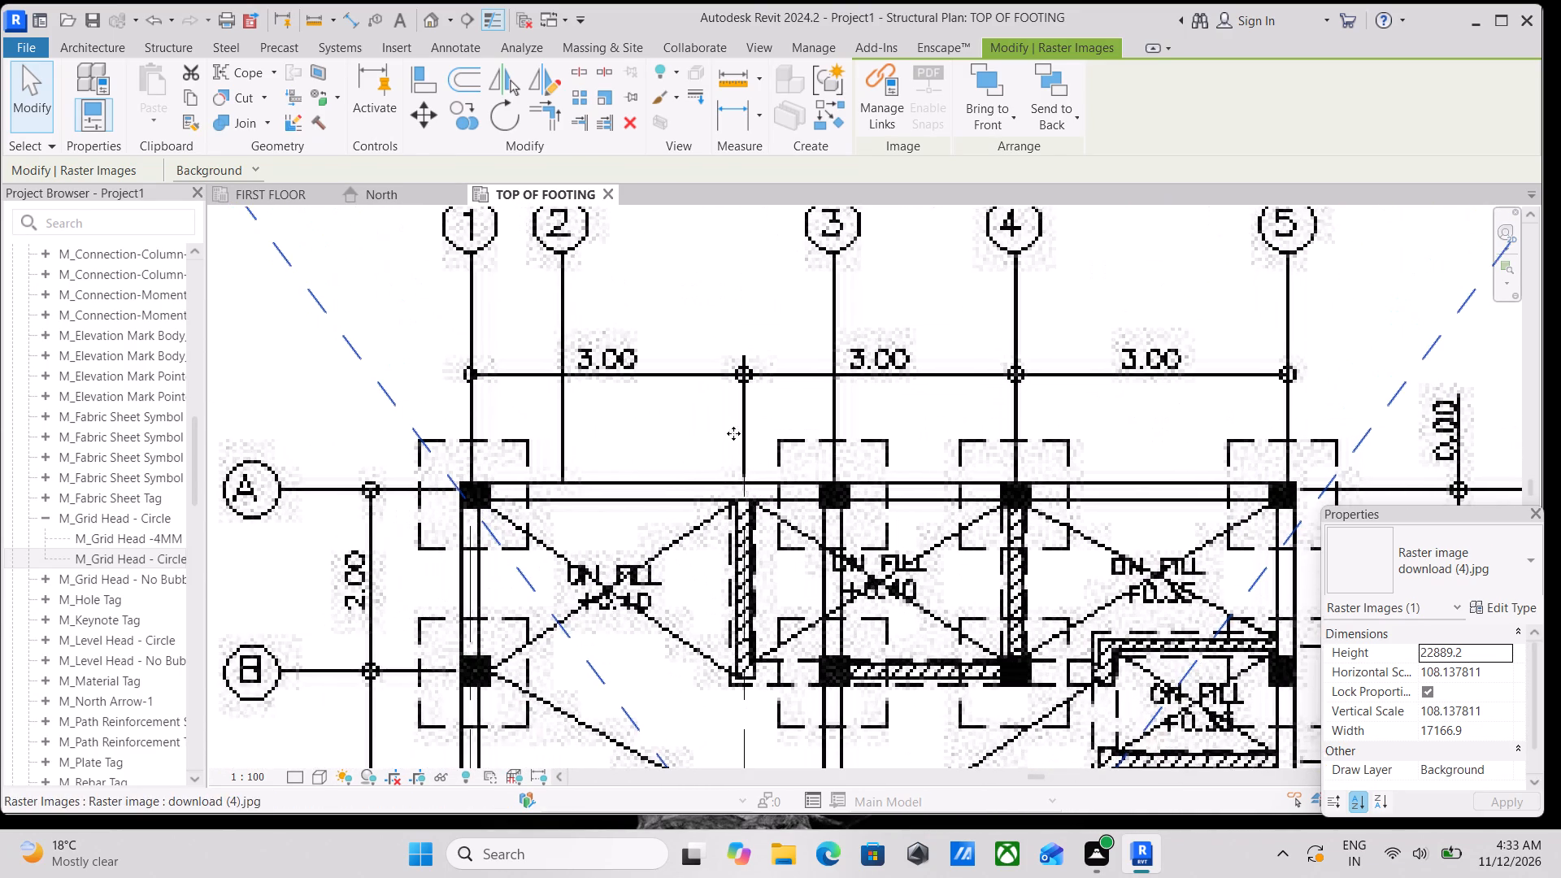
{"action": "scroll", "coordinate": [737, 421], "scroll_direction": "up", "scroll_amount": 3}
{"action": "scroll", "coordinate": [757, 397], "scroll_direction": "down", "scroll_amount": 8}
{"action": "middle_click_drag", "start_coordinate": [759, 409], "coordinate": [773, 379]}
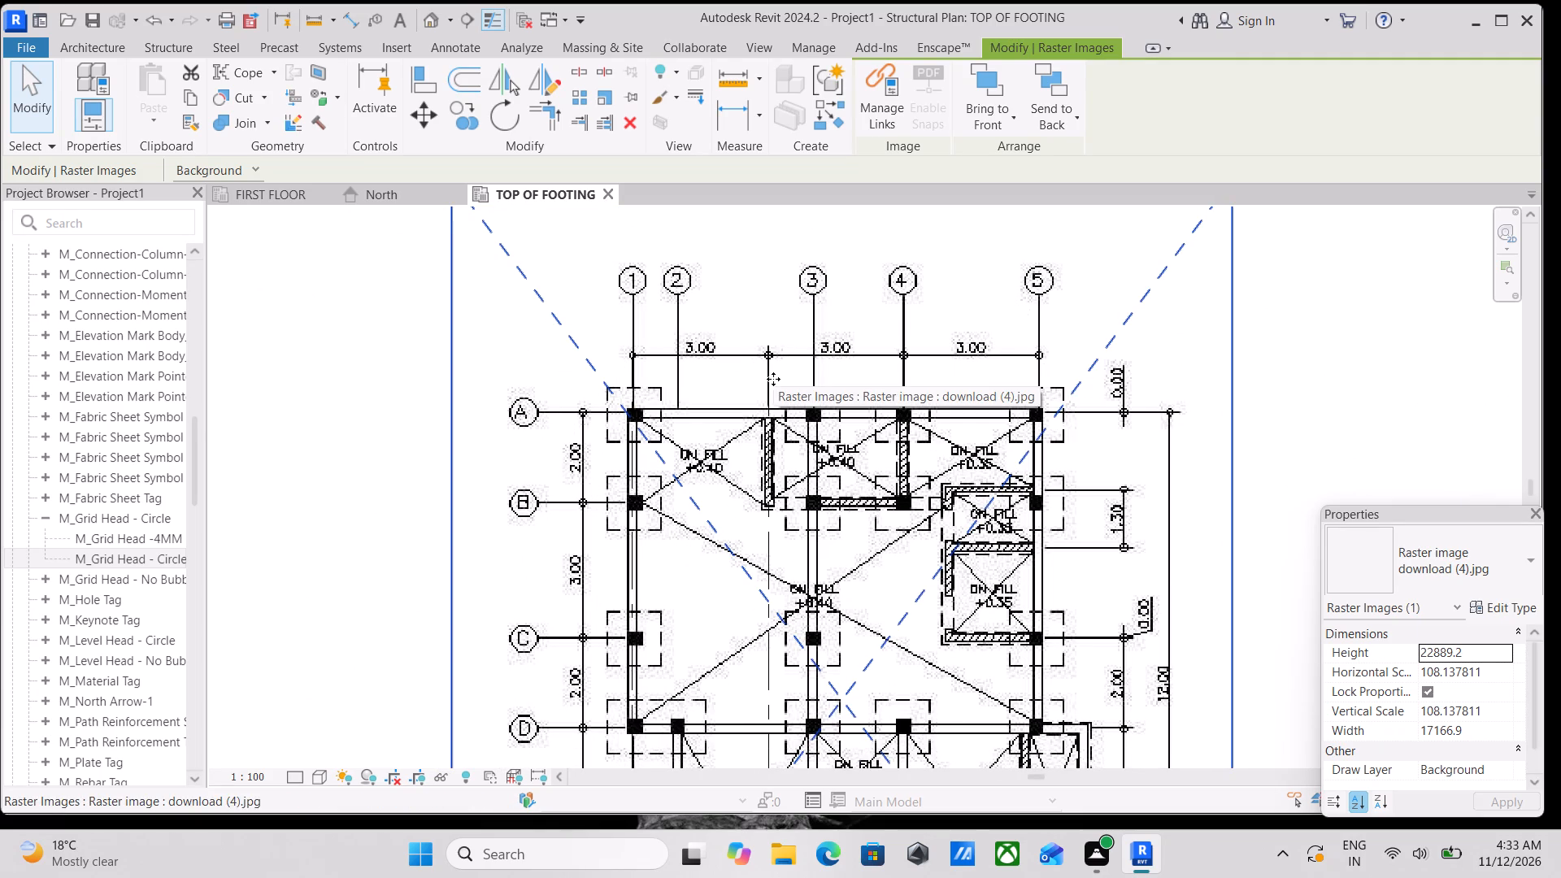
Place a vertical grid along the plan's axis 3, from the 3.00 dimension line down to the placed grid heads below the plan title.
{"action": "type", "text": "GR"}
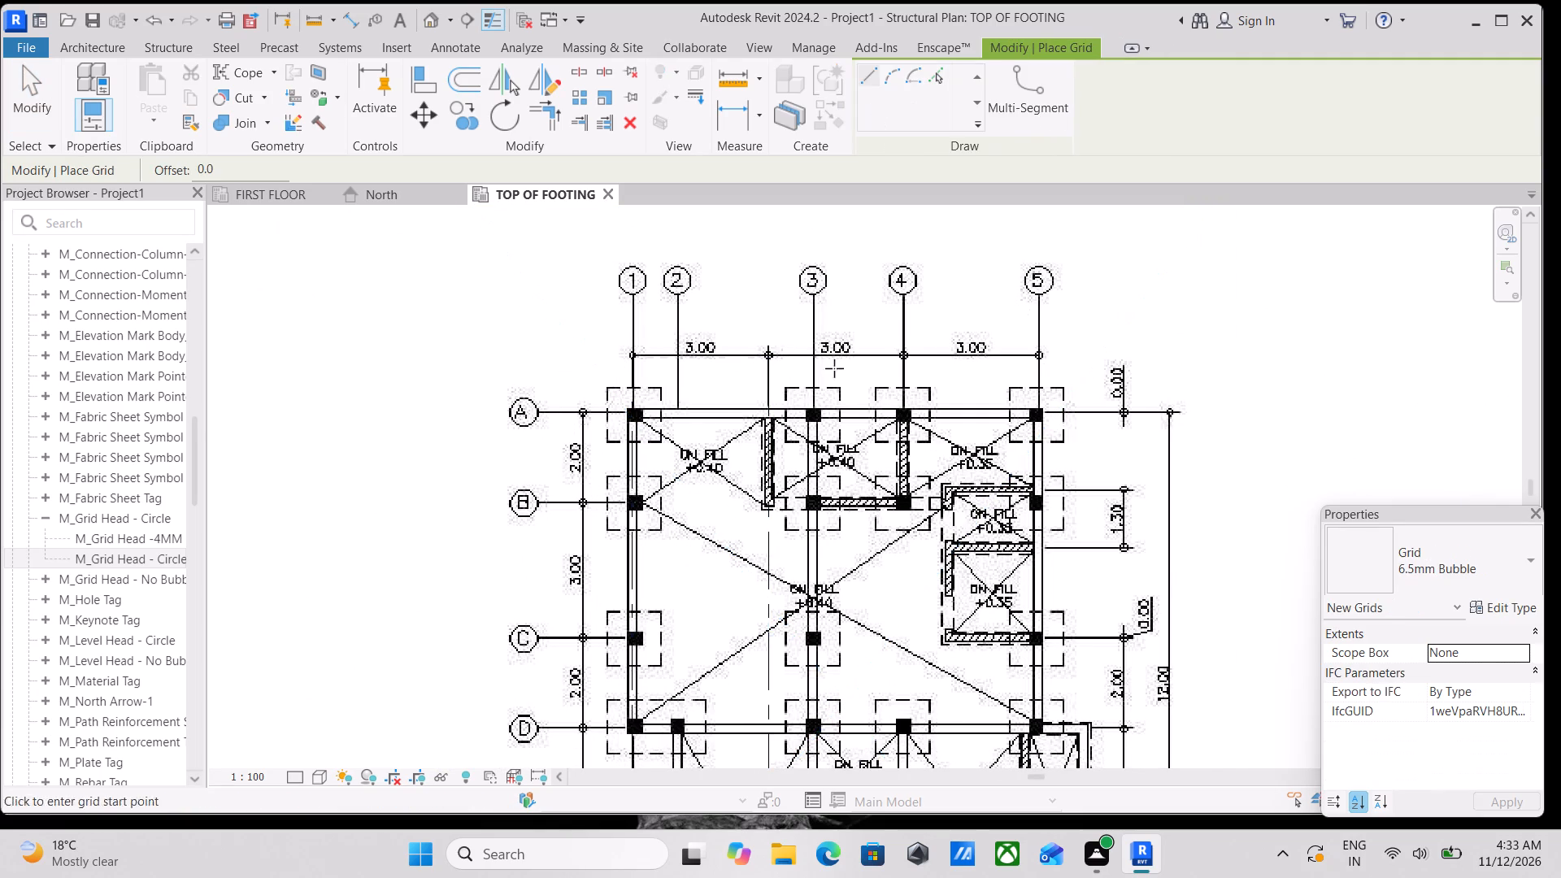
{"action": "scroll", "coordinate": [841, 393], "scroll_direction": "up", "scroll_amount": 2}
{"action": "scroll", "coordinate": [796, 314], "scroll_direction": "up", "scroll_amount": 5}
{"action": "scroll", "coordinate": [812, 298], "scroll_direction": "down", "scroll_amount": 3}
{"action": "middle_click_drag", "start_coordinate": [812, 298], "coordinate": [812, 310]}
{"action": "scroll", "coordinate": [811, 337], "scroll_direction": "up", "scroll_amount": 7}
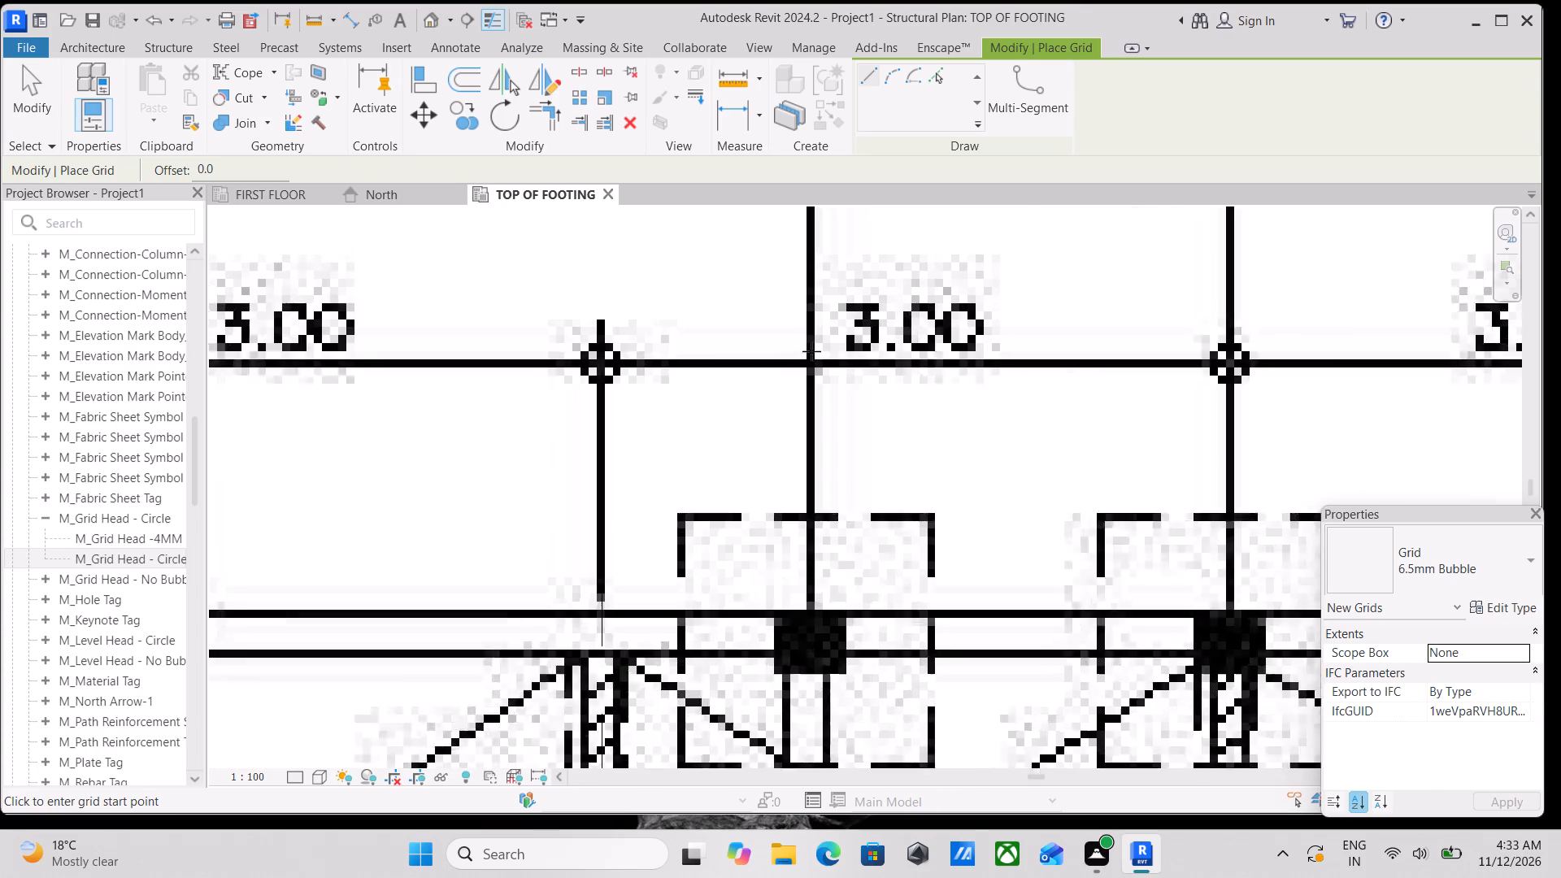
{"action": "scroll", "coordinate": [811, 351], "scroll_direction": "up", "scroll_amount": 2}
{"action": "left_click", "coordinate": [811, 338]}
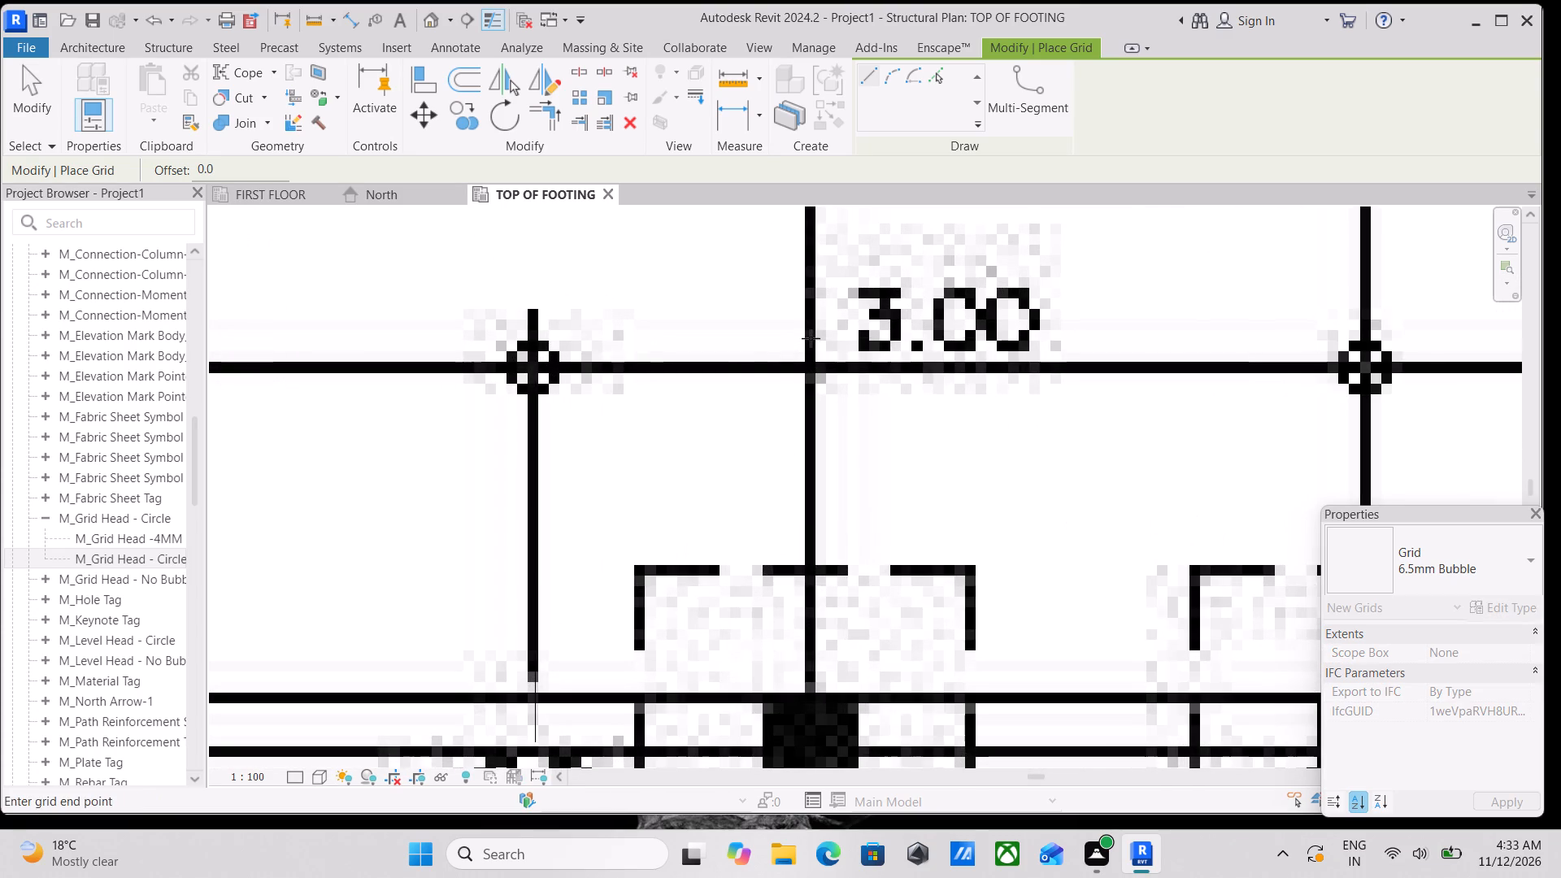
{"action": "scroll", "coordinate": [805, 382], "scroll_direction": "down", "scroll_amount": 2}
{"action": "middle_click_drag", "start_coordinate": [806, 393], "coordinate": [808, 308]}
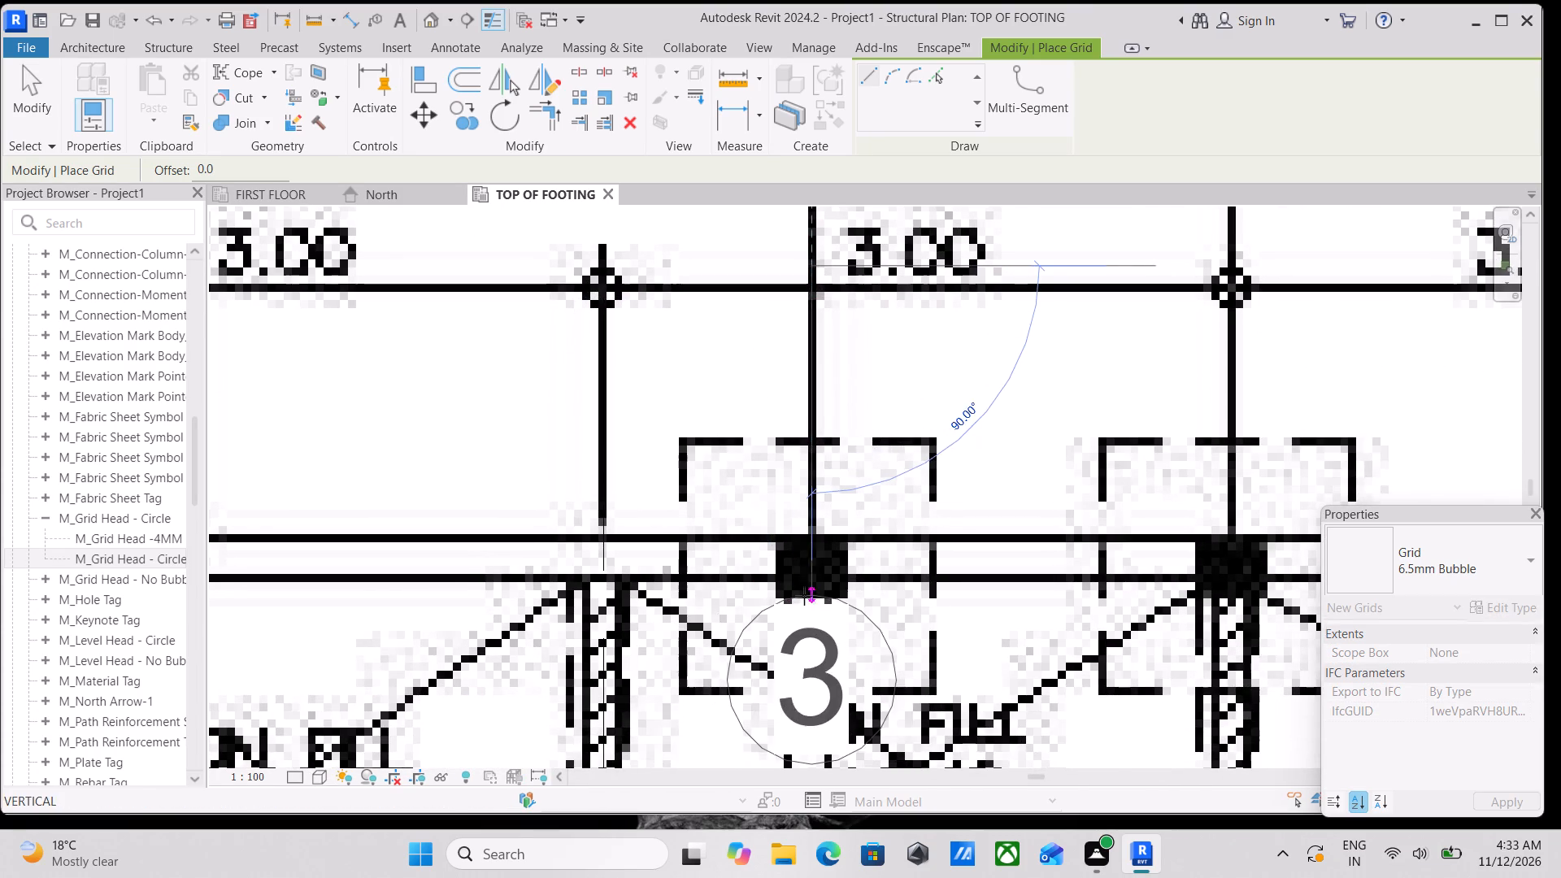
{"action": "scroll", "coordinate": [804, 598], "scroll_direction": "down", "scroll_amount": 2}
{"action": "middle_click_drag", "start_coordinate": [805, 602], "coordinate": [798, 423]}
{"action": "scroll", "coordinate": [796, 569], "scroll_direction": "down", "scroll_amount": 2}
{"action": "middle_click_drag", "start_coordinate": [795, 572], "coordinate": [816, 391]}
{"action": "scroll", "coordinate": [818, 574], "scroll_direction": "down", "scroll_amount": 3}
{"action": "middle_click_drag", "start_coordinate": [818, 577], "coordinate": [841, 391]}
{"action": "scroll", "coordinate": [863, 611], "scroll_direction": "down", "scroll_amount": 3}
{"action": "middle_click_drag", "start_coordinate": [852, 593], "coordinate": [788, 352]}
{"action": "scroll", "coordinate": [805, 575], "scroll_direction": "down", "scroll_amount": 2}
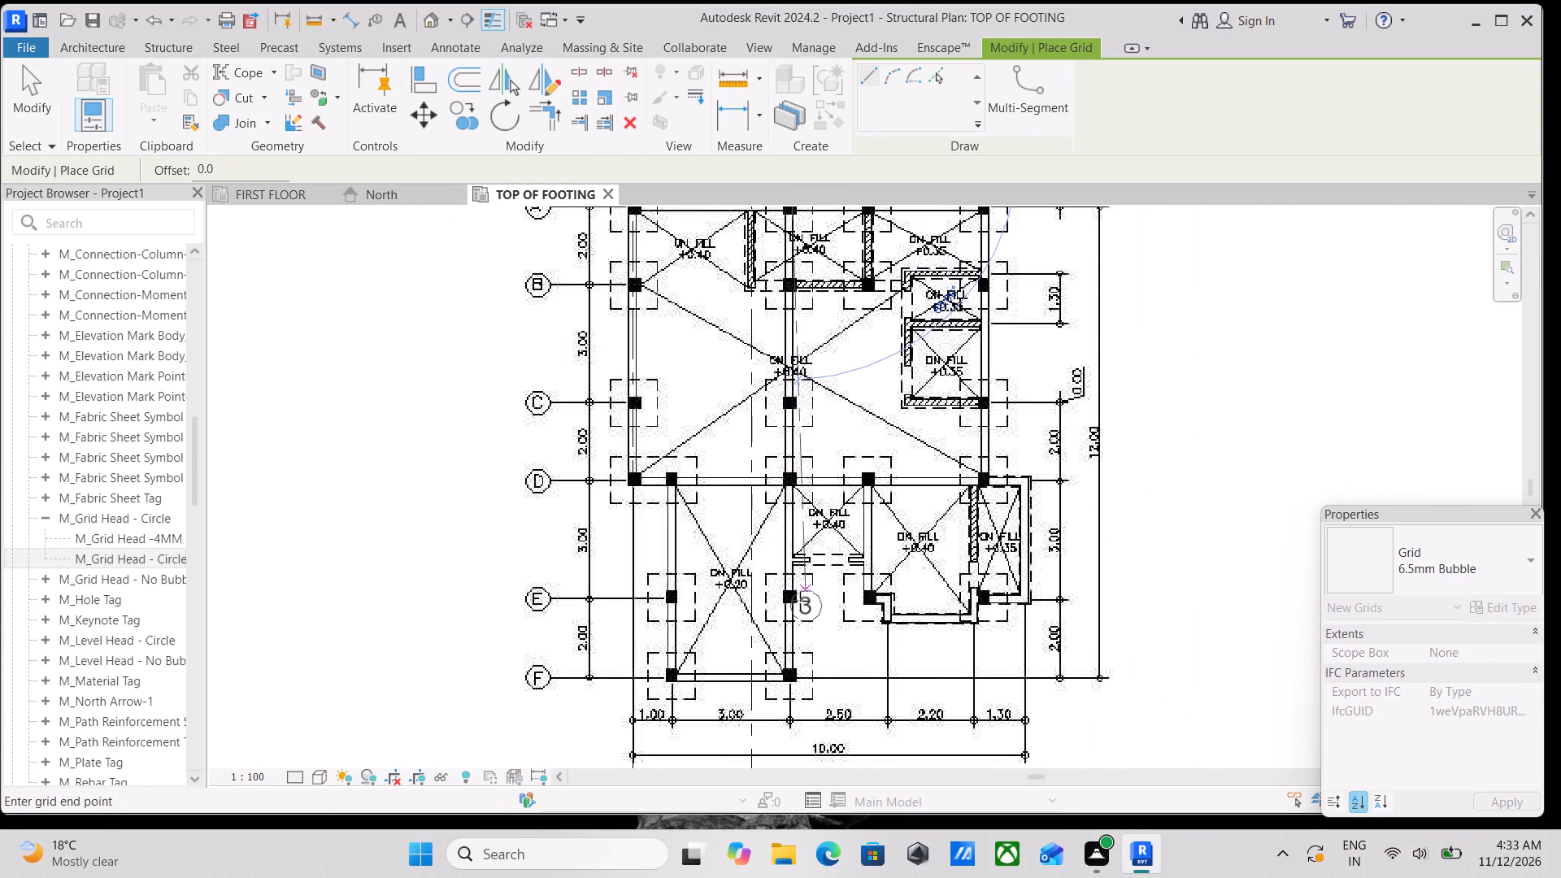
{"action": "middle_click_drag", "start_coordinate": [794, 625], "coordinate": [792, 480]}
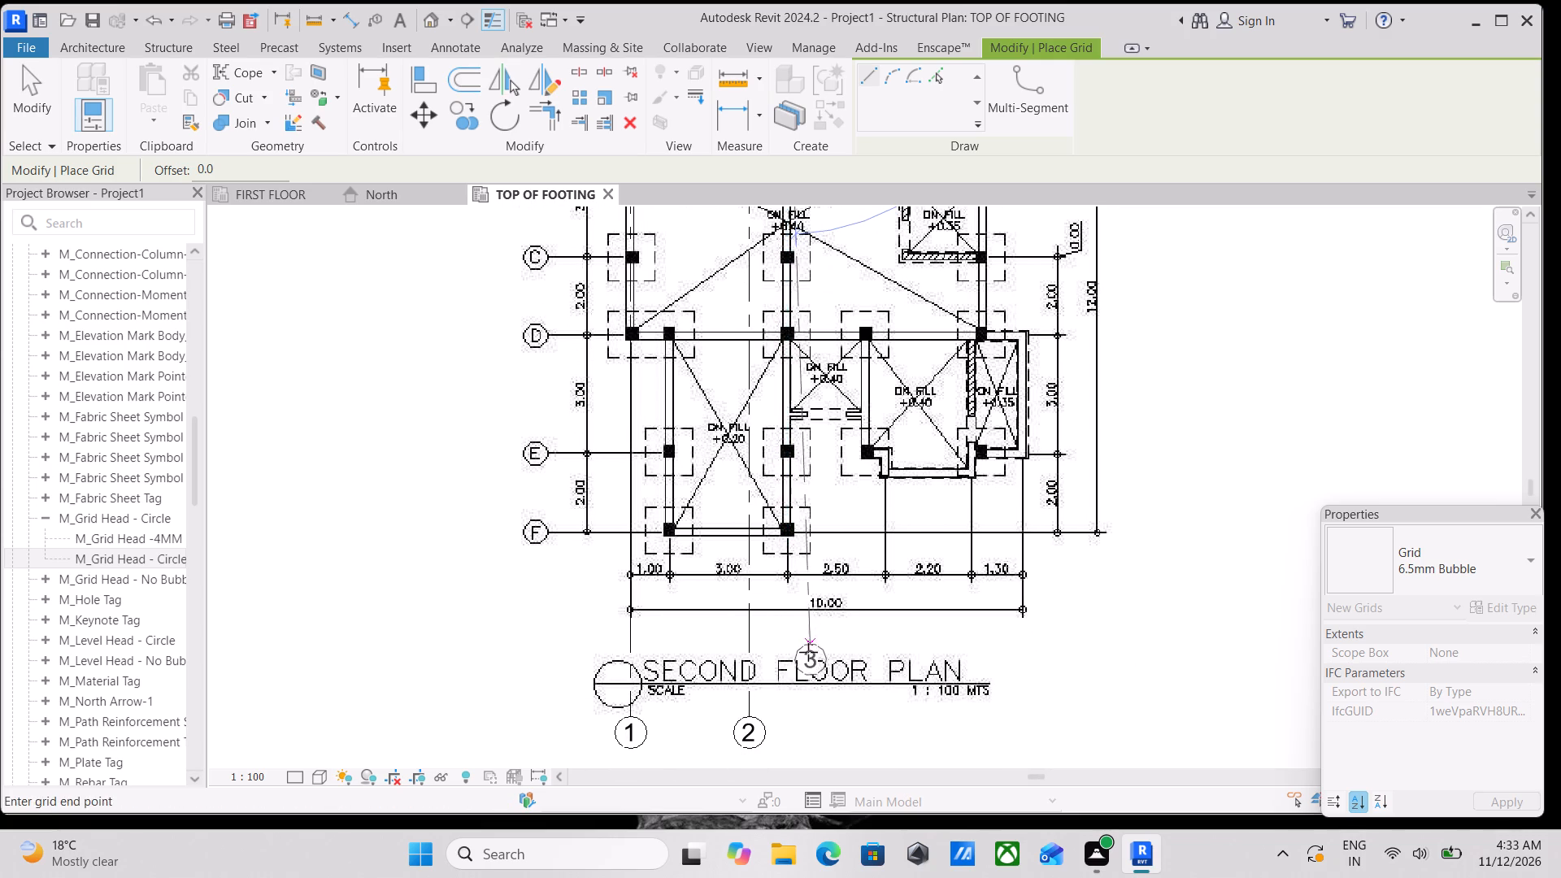
{"action": "left_click", "coordinate": [793, 713]}
Place a vertical grid along the plan's axis 4, from its bubble down to align with the placed grid heads below the title.
{"action": "scroll", "coordinate": [828, 660], "scroll_direction": "down", "scroll_amount": 1}
{"action": "middle_click_drag", "start_coordinate": [828, 660], "coordinate": [826, 688]}
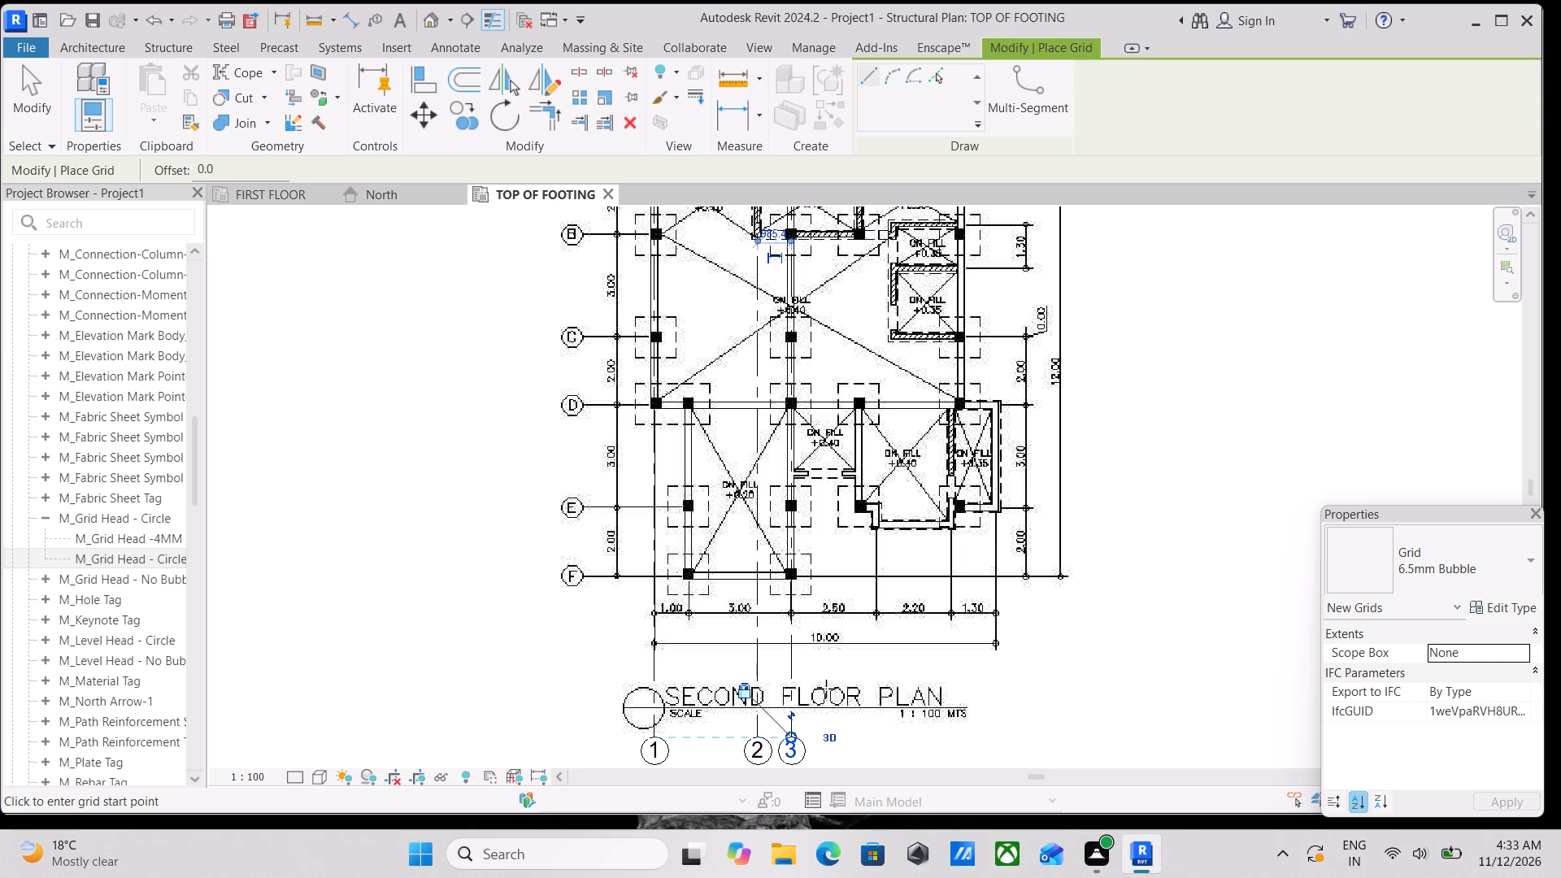
{"action": "scroll", "coordinate": [937, 550], "scroll_direction": "down", "scroll_amount": 1}
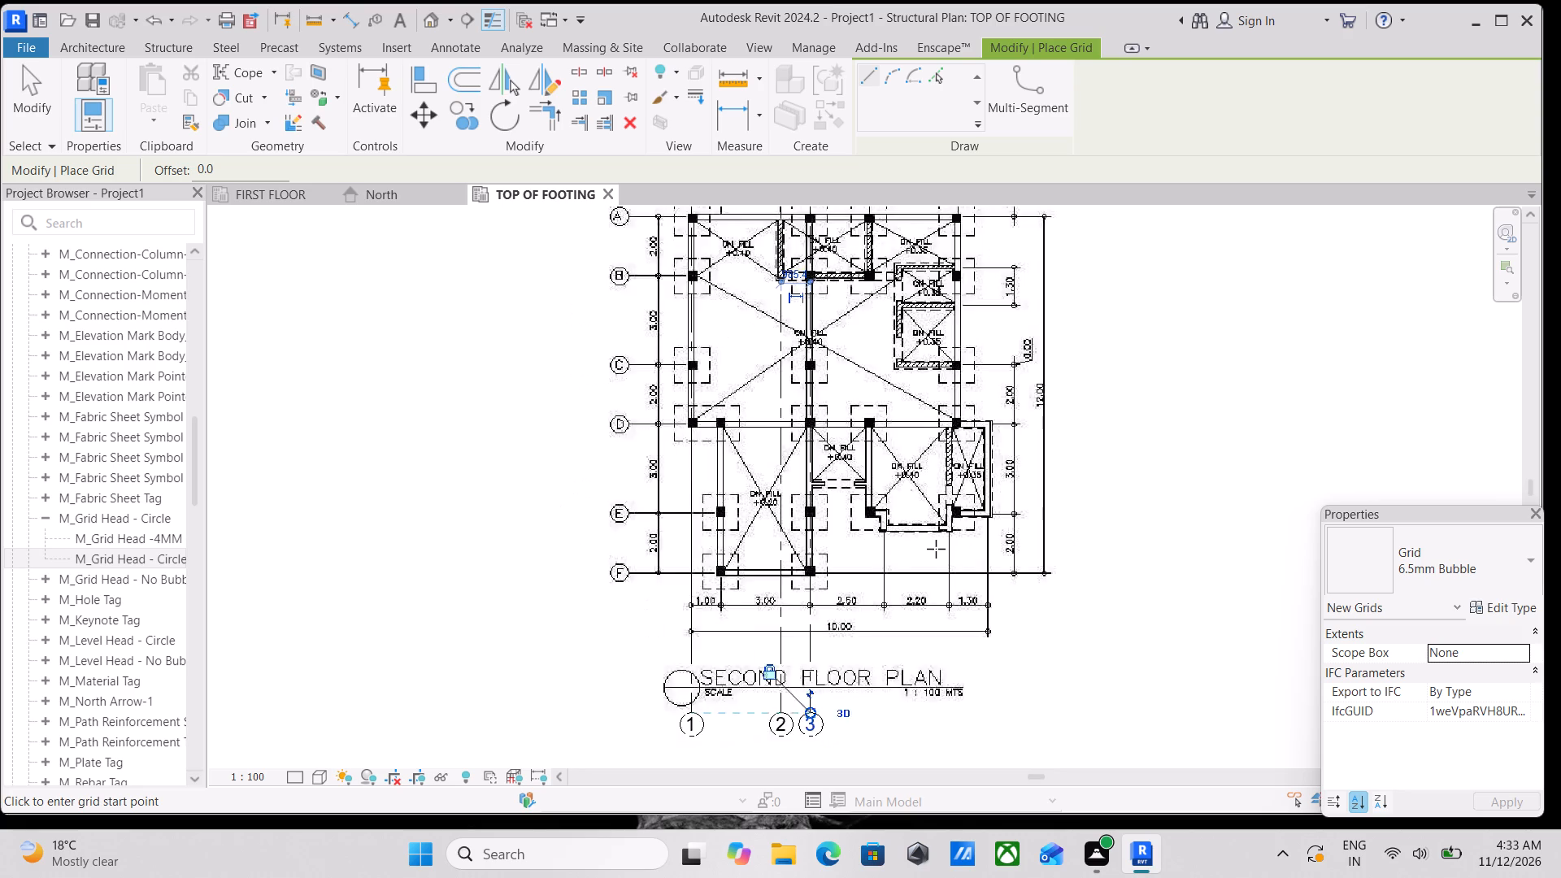
{"action": "scroll", "coordinate": [882, 520], "scroll_direction": "up", "scroll_amount": 3}
{"action": "scroll", "coordinate": [861, 416], "scroll_direction": "up", "scroll_amount": 2}
{"action": "middle_click_drag", "start_coordinate": [820, 411], "coordinate": [817, 672]}
{"action": "scroll", "coordinate": [821, 682], "scroll_direction": "up", "scroll_amount": 1}
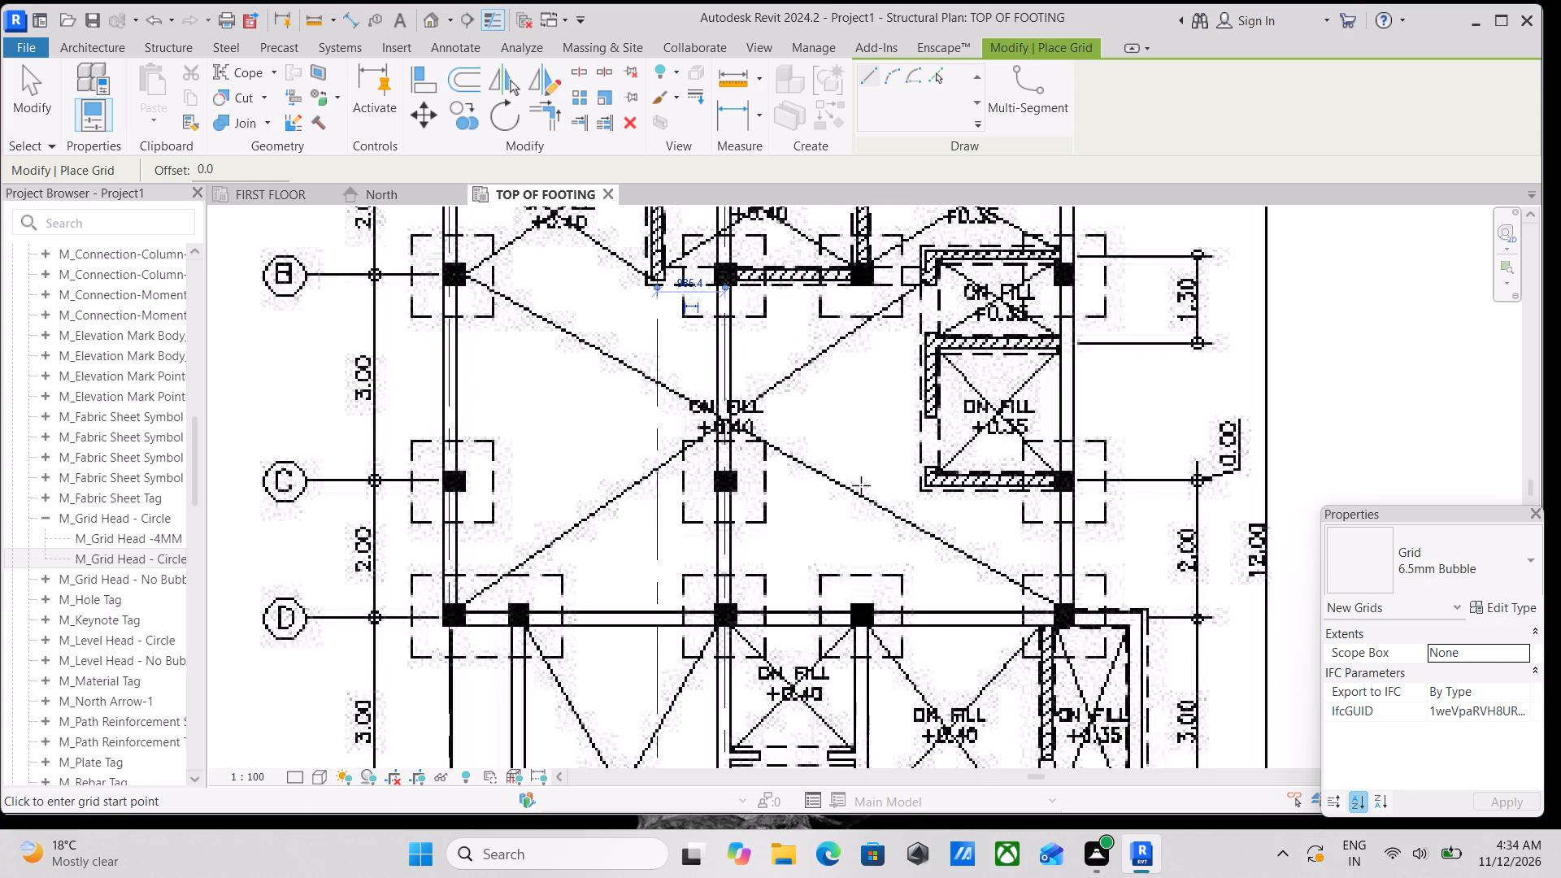
{"action": "middle_click_drag", "start_coordinate": [864, 494], "coordinate": [904, 710]}
{"action": "middle_click_drag", "start_coordinate": [904, 519], "coordinate": [895, 663]}
{"action": "scroll", "coordinate": [895, 663], "scroll_direction": "up", "scroll_amount": 1}
{"action": "middle_click_drag", "start_coordinate": [906, 397], "coordinate": [907, 407]}
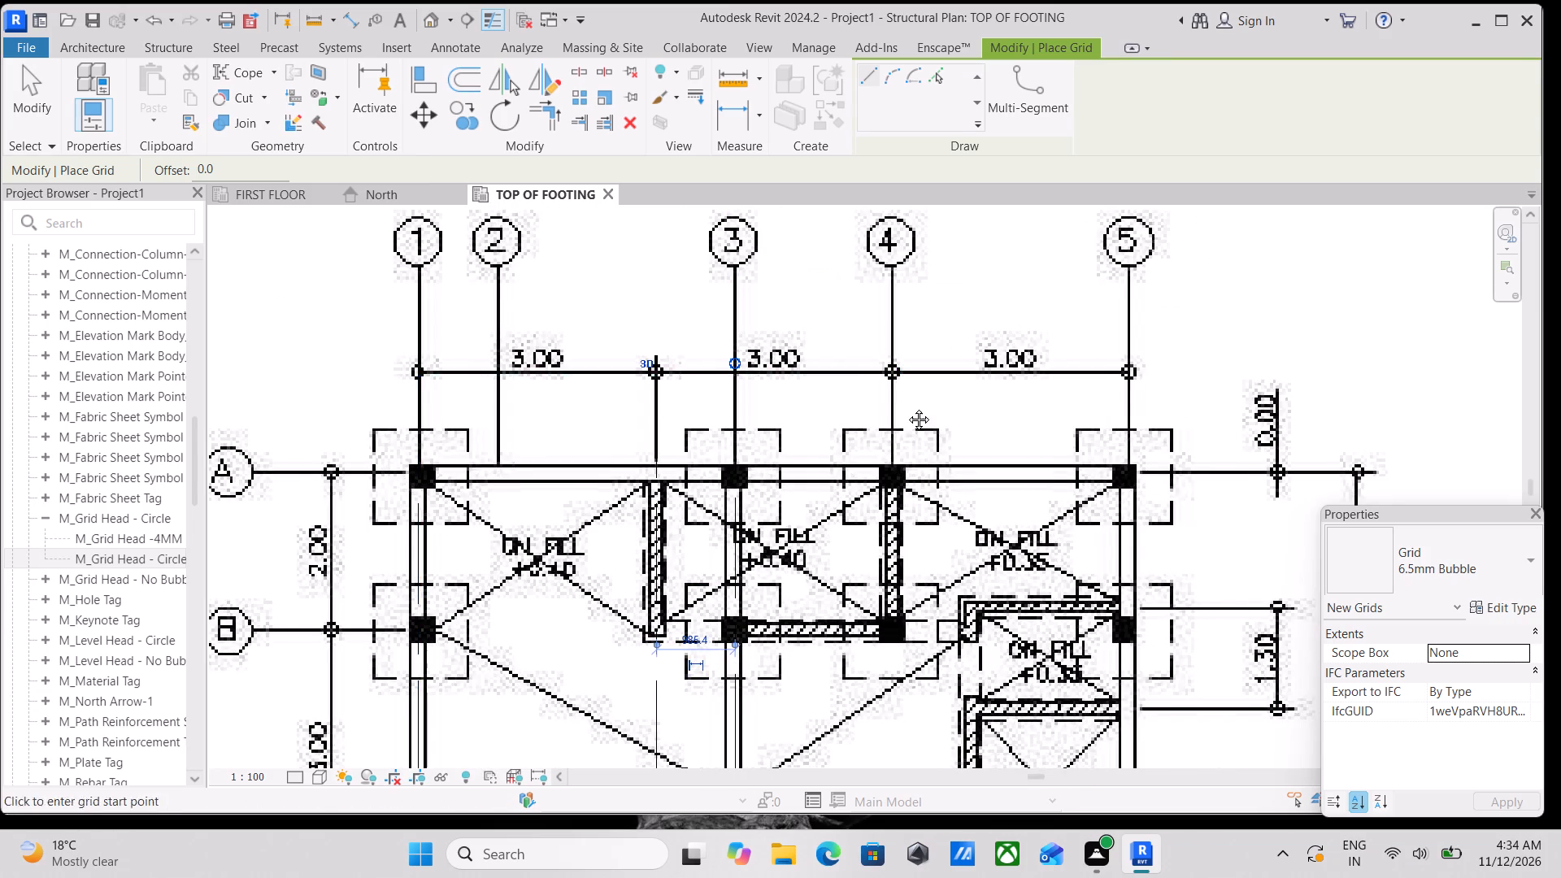
{"action": "middle_click_drag", "start_coordinate": [907, 407], "coordinate": [906, 420]}
{"action": "scroll", "coordinate": [902, 376], "scroll_direction": "up", "scroll_amount": 5}
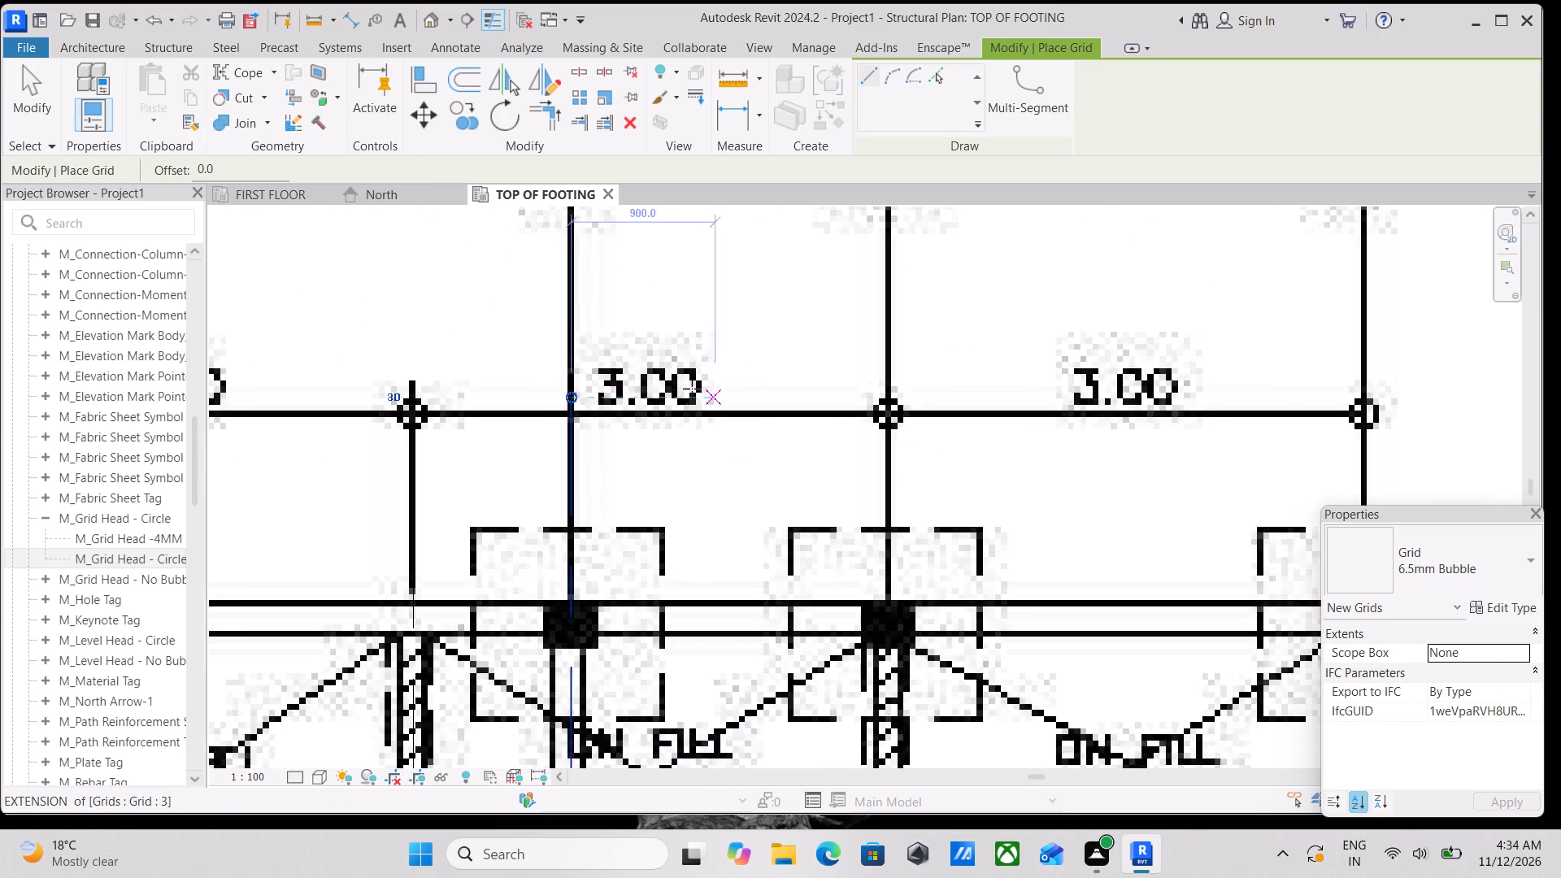
{"action": "scroll", "coordinate": [640, 408], "scroll_direction": "up", "scroll_amount": 2}
{"action": "scroll", "coordinate": [551, 408], "scroll_direction": "up", "scroll_amount": 1}
{"action": "scroll", "coordinate": [675, 339], "scroll_direction": "down", "scroll_amount": 4}
{"action": "scroll", "coordinate": [787, 337], "scroll_direction": "down", "scroll_amount": 2}
{"action": "middle_click_drag", "start_coordinate": [787, 337], "coordinate": [786, 350]}
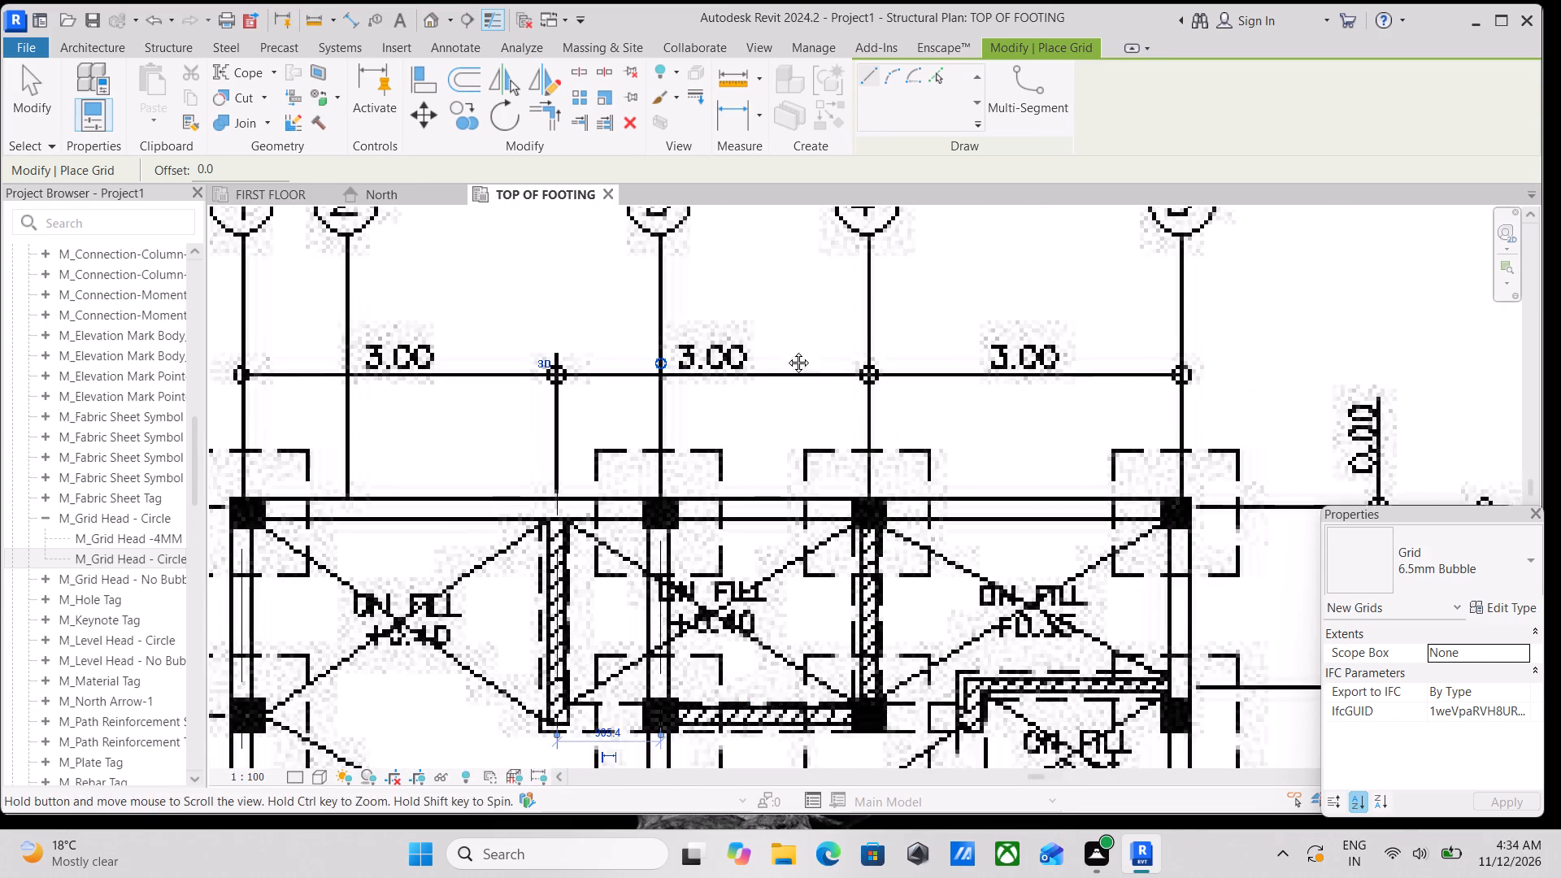
{"action": "middle_click_drag", "start_coordinate": [786, 350], "coordinate": [795, 478]}
{"action": "scroll", "coordinate": [867, 391], "scroll_direction": "up", "scroll_amount": 1}
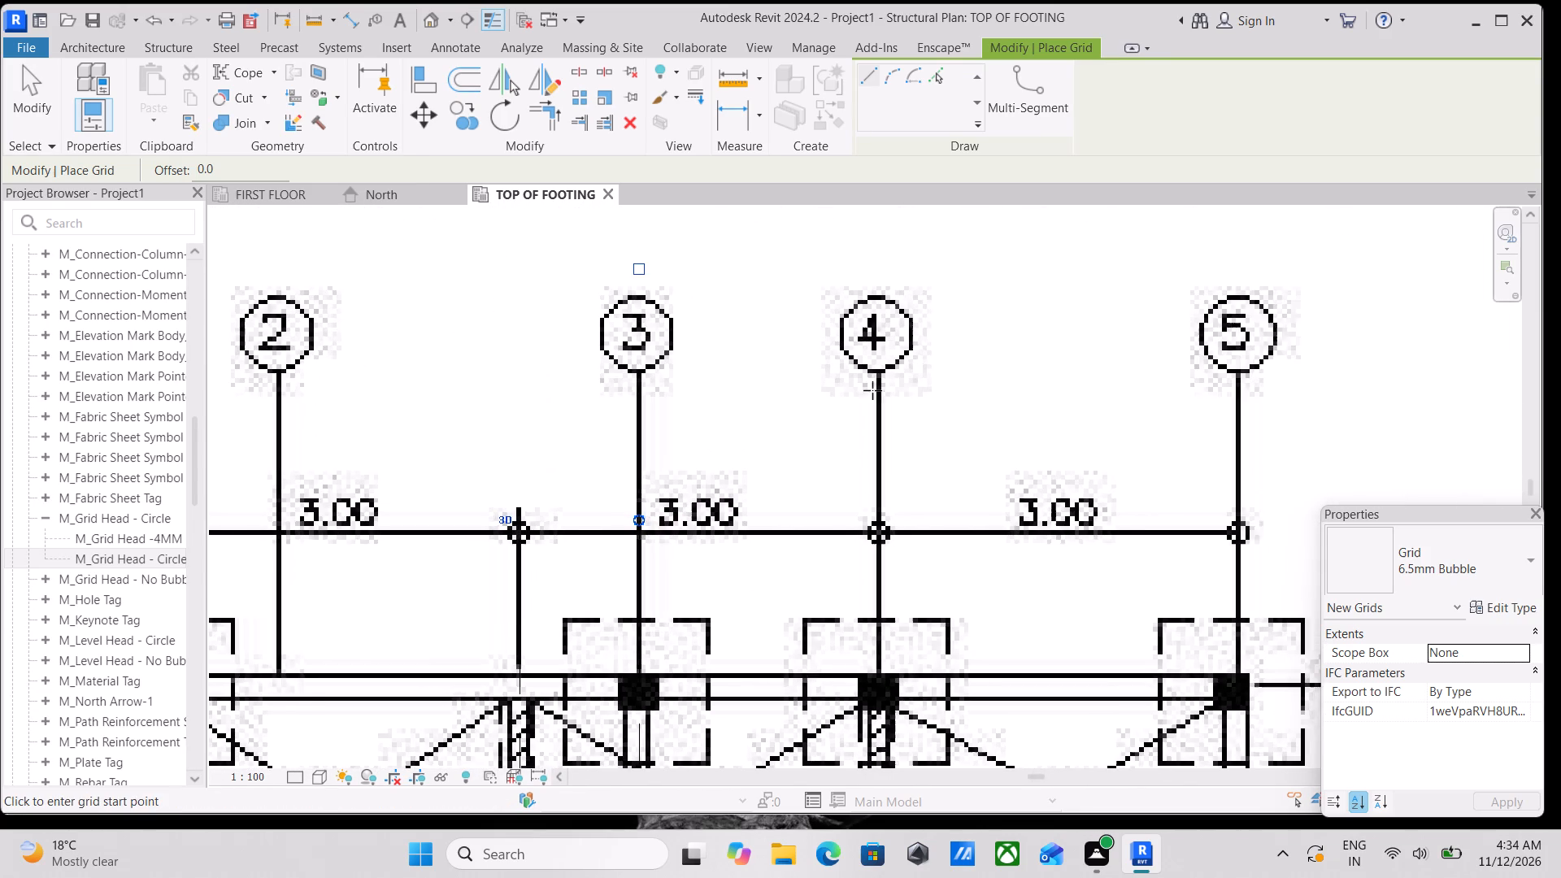
{"action": "scroll", "coordinate": [879, 387], "scroll_direction": "up", "scroll_amount": 1}
{"action": "scroll", "coordinate": [730, 432], "scroll_direction": "up", "scroll_amount": 1}
{"action": "scroll", "coordinate": [589, 567], "scroll_direction": "up", "scroll_amount": 1}
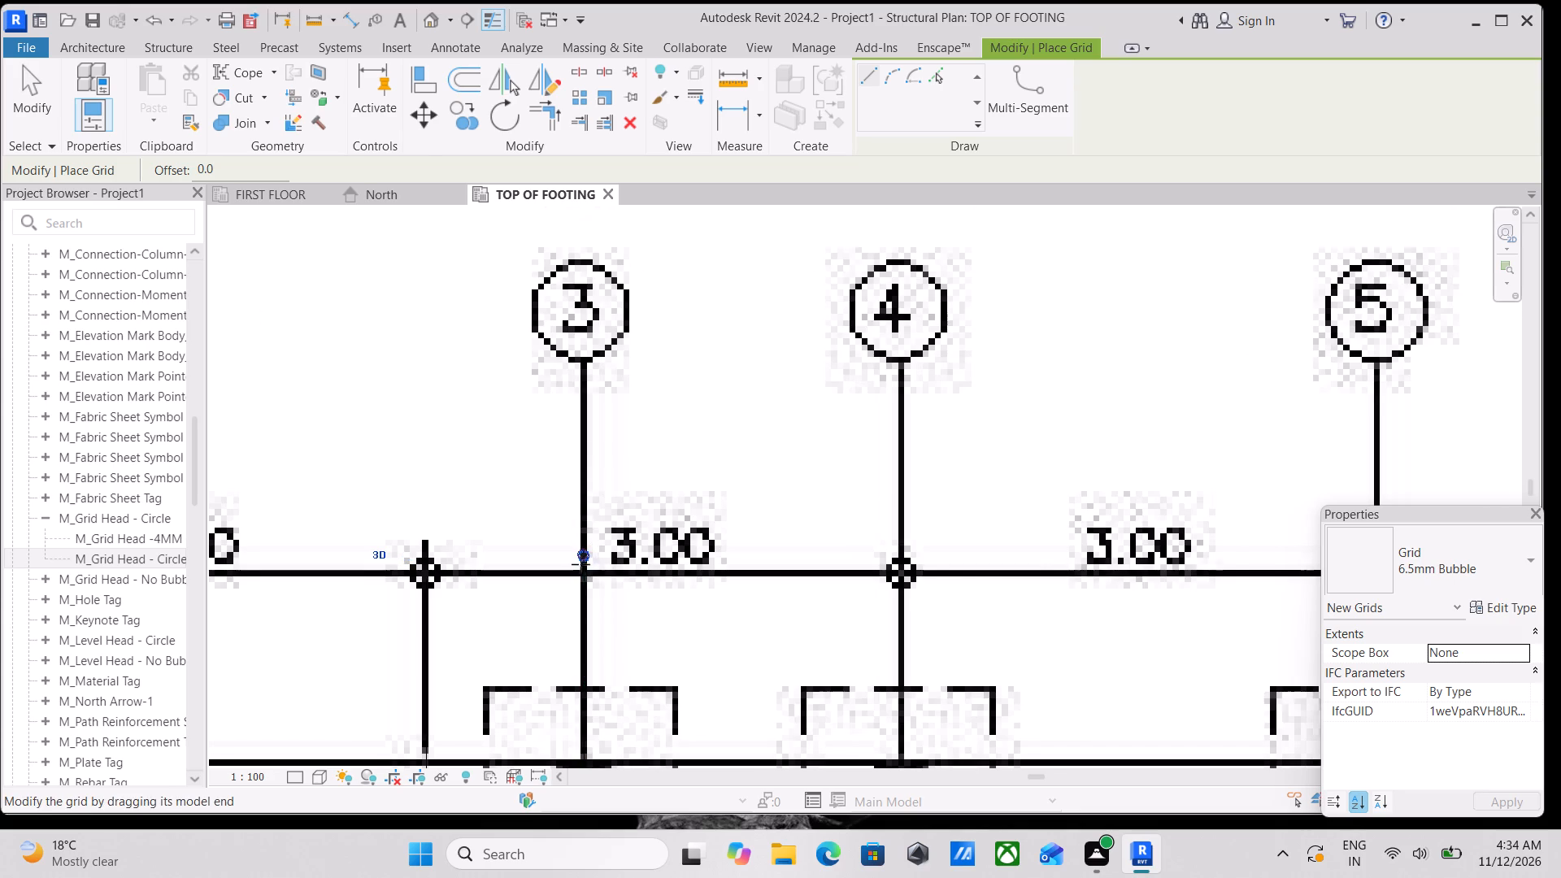
{"action": "scroll", "coordinate": [931, 508], "scroll_direction": "down", "scroll_amount": 1}
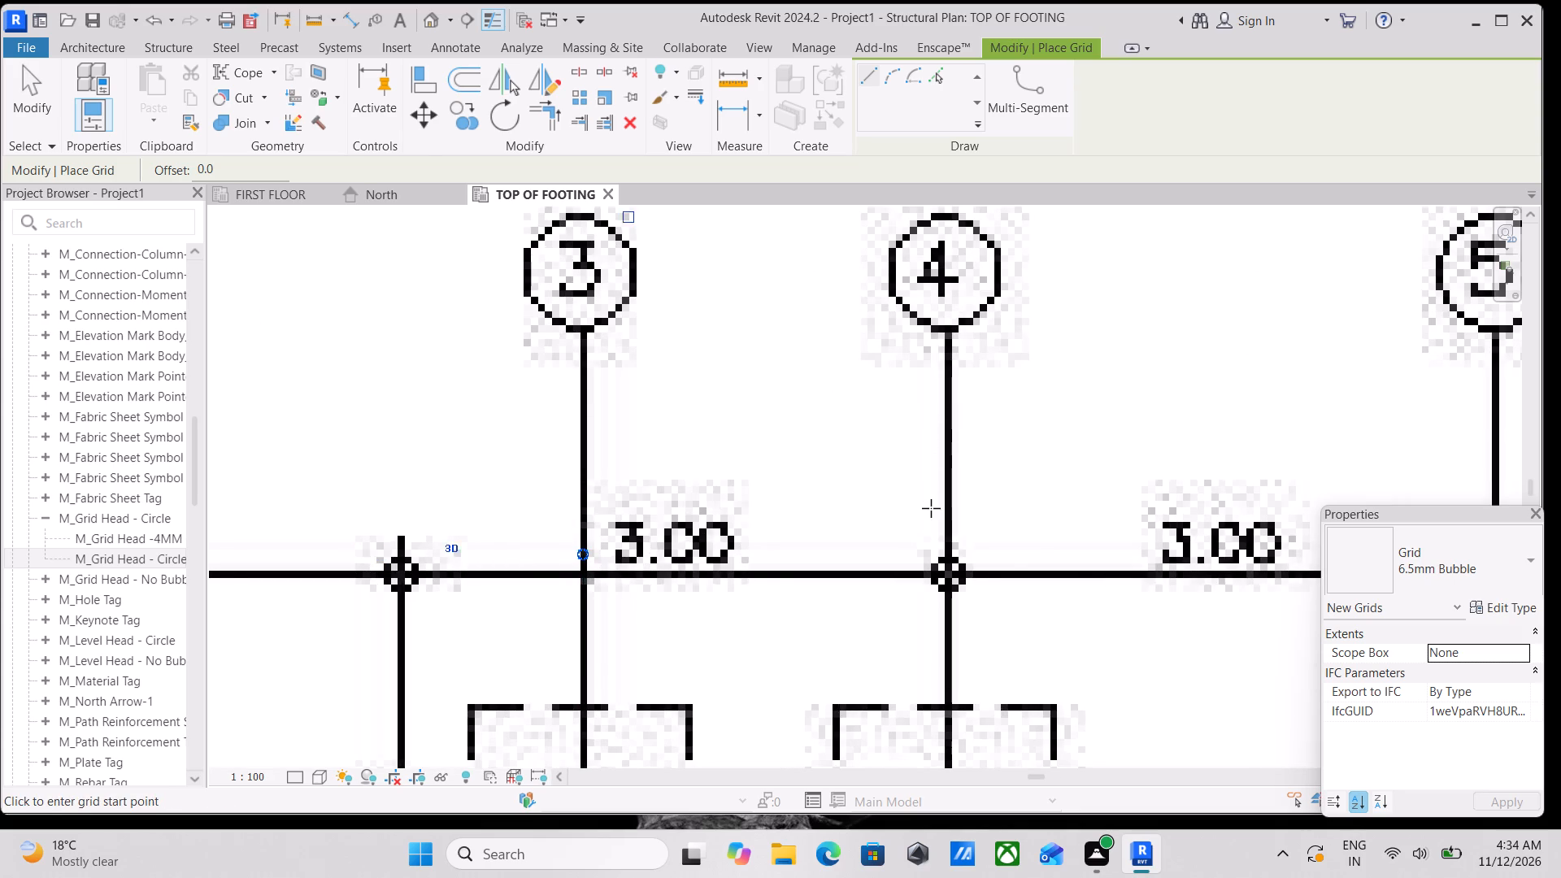
{"action": "scroll", "coordinate": [931, 508], "scroll_direction": "down", "scroll_amount": 1}
{"action": "middle_click_drag", "start_coordinate": [931, 493], "coordinate": [931, 474]}
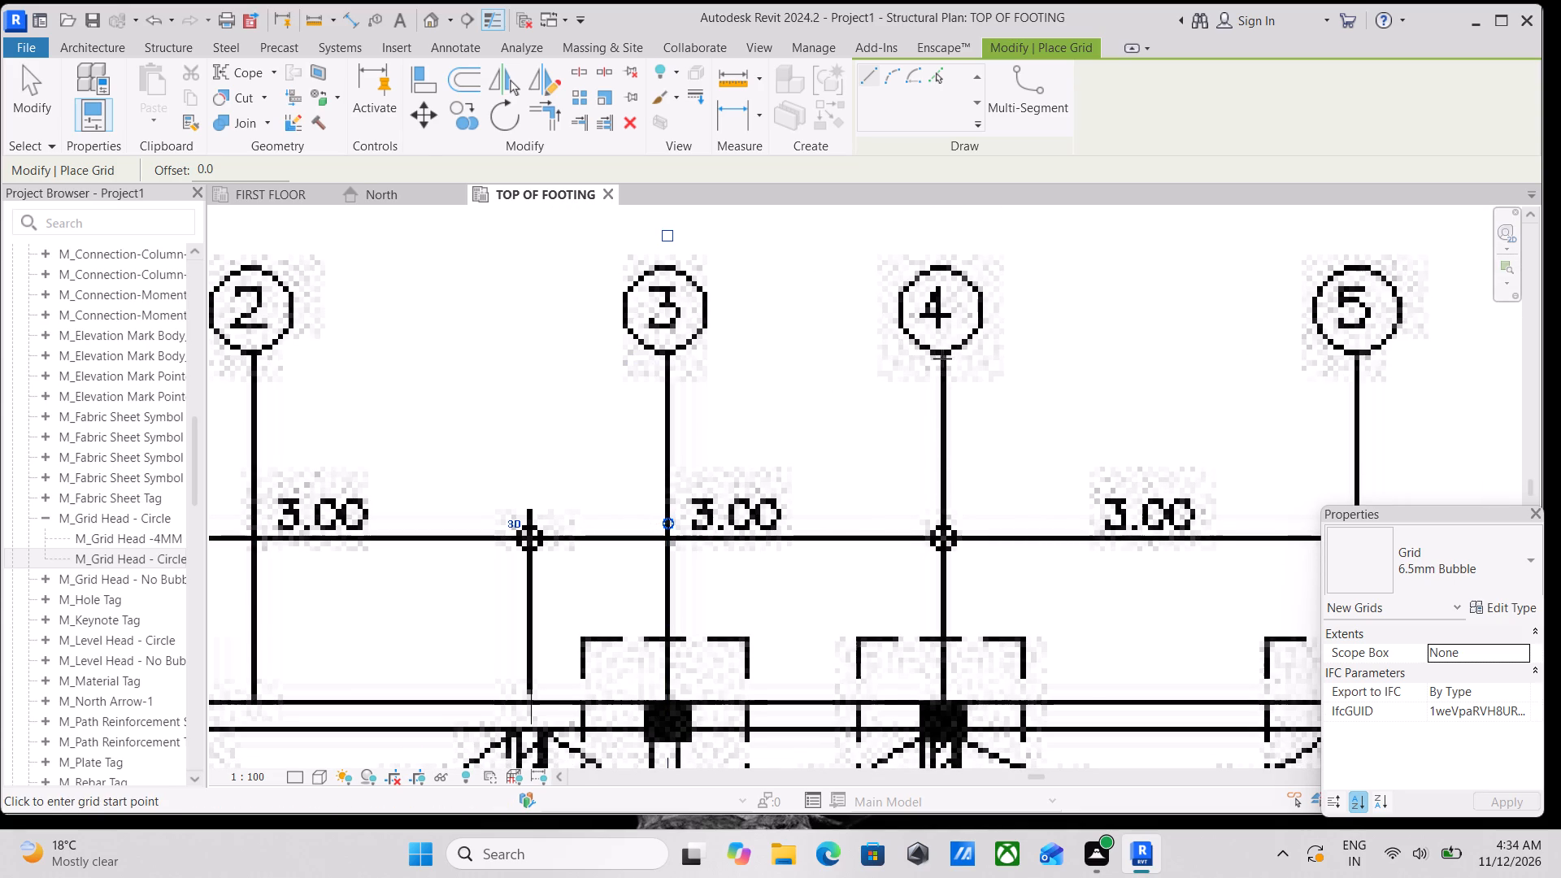
{"action": "scroll", "coordinate": [941, 358], "scroll_direction": "up", "scroll_amount": 6}
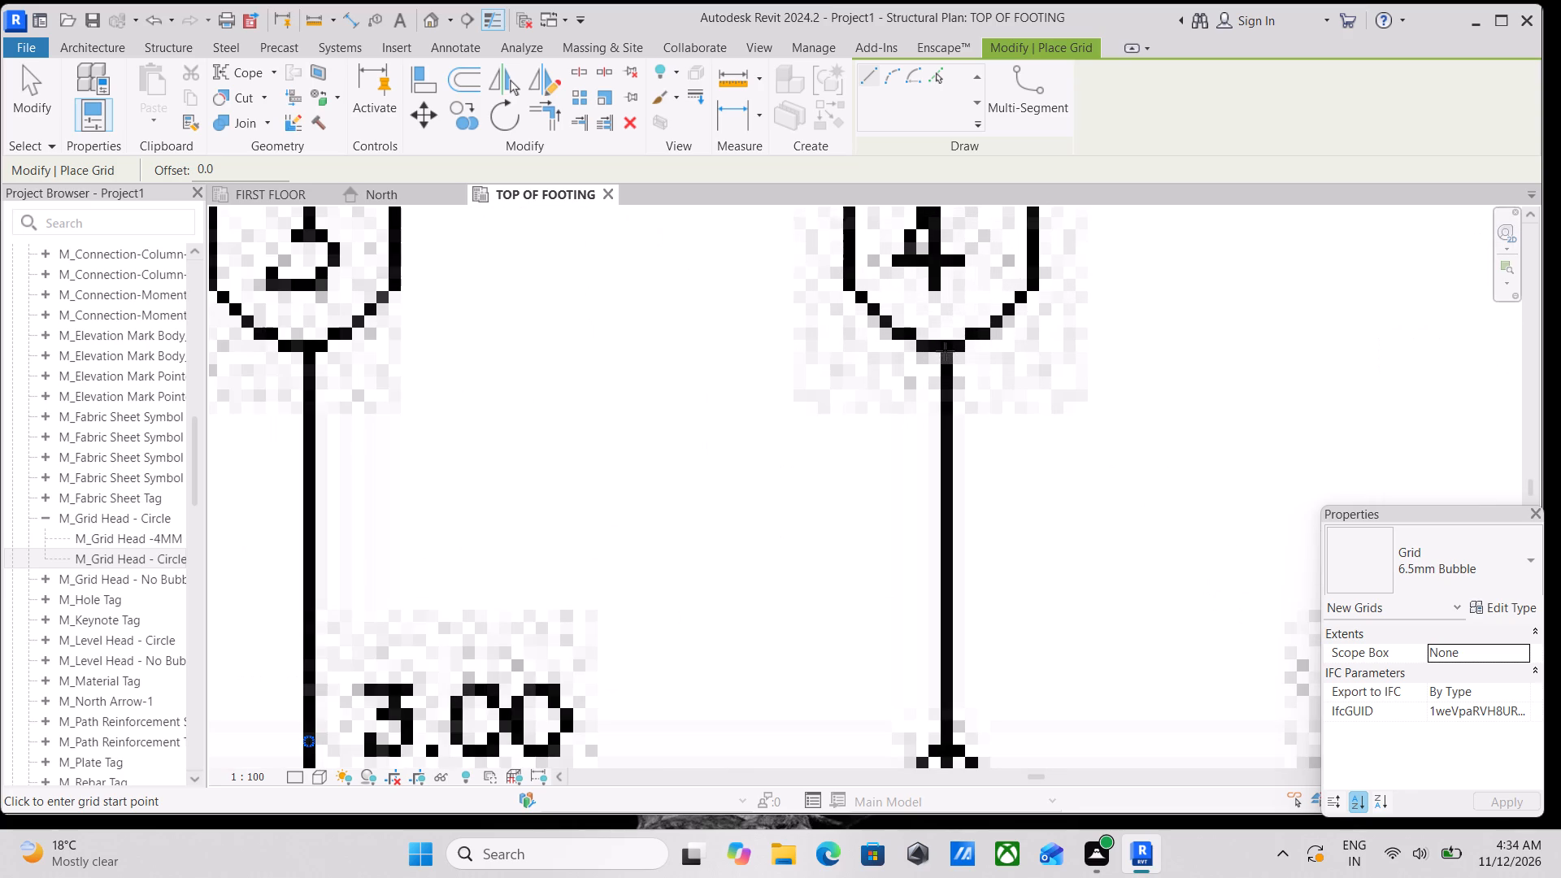
{"action": "left_click", "coordinate": [945, 351]}
{"action": "scroll", "coordinate": [954, 490], "scroll_direction": "down", "scroll_amount": 3}
{"action": "middle_click_drag", "start_coordinate": [954, 489], "coordinate": [952, 324]}
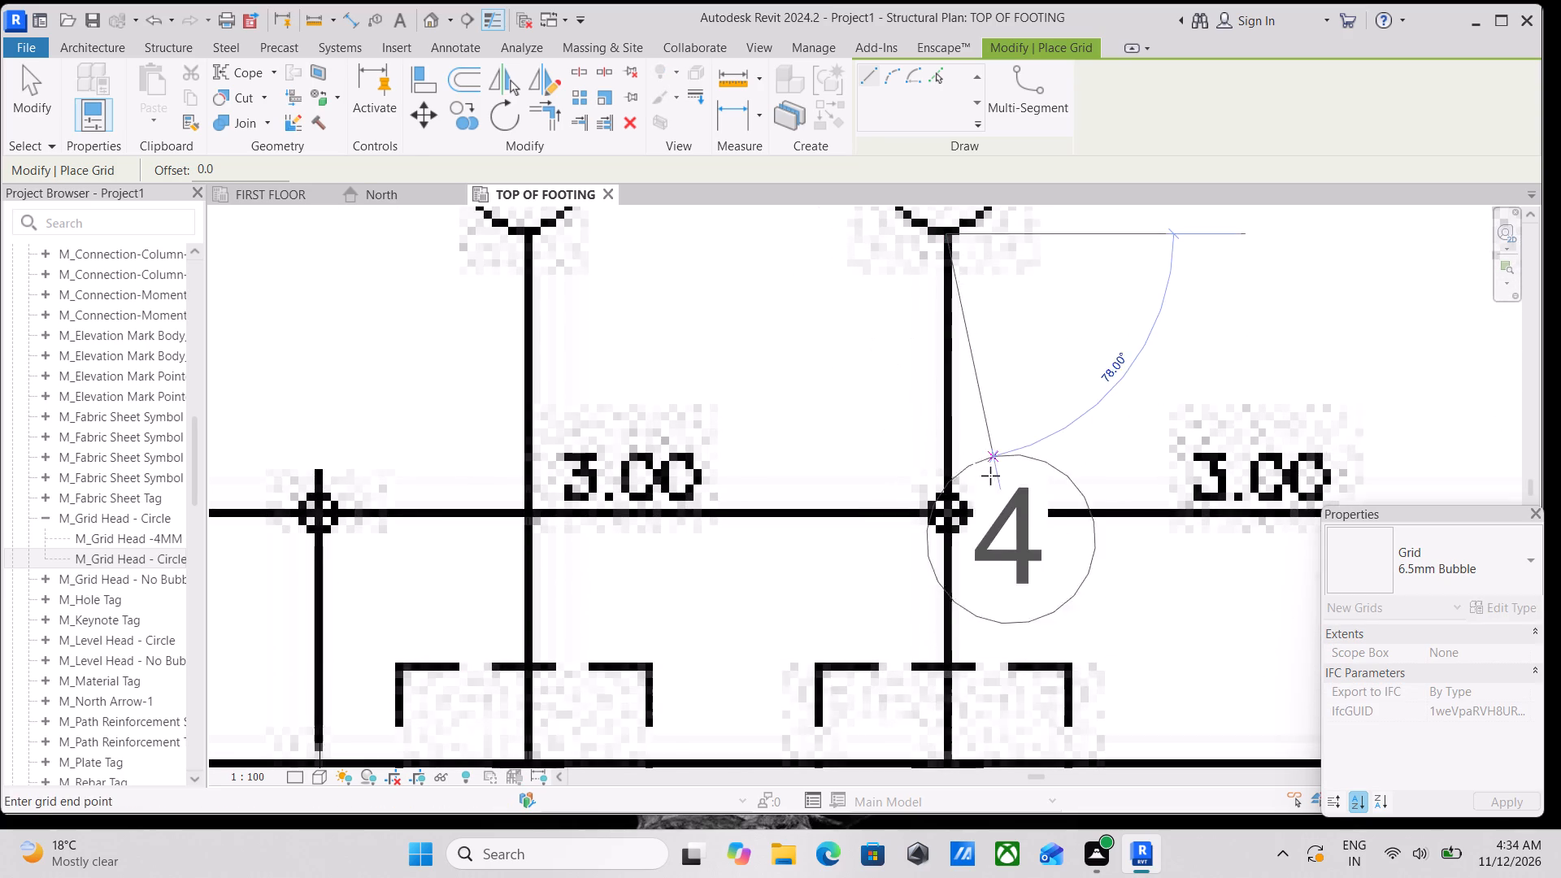
{"action": "scroll", "coordinate": [989, 480], "scroll_direction": "down", "scroll_amount": 1}
{"action": "scroll", "coordinate": [963, 577], "scroll_direction": "down", "scroll_amount": 2}
{"action": "middle_click_drag", "start_coordinate": [969, 567], "coordinate": [1045, 202]}
{"action": "scroll", "coordinate": [1072, 350], "scroll_direction": "down", "scroll_amount": 3}
{"action": "middle_click_drag", "start_coordinate": [1075, 380], "coordinate": [1076, 351]}
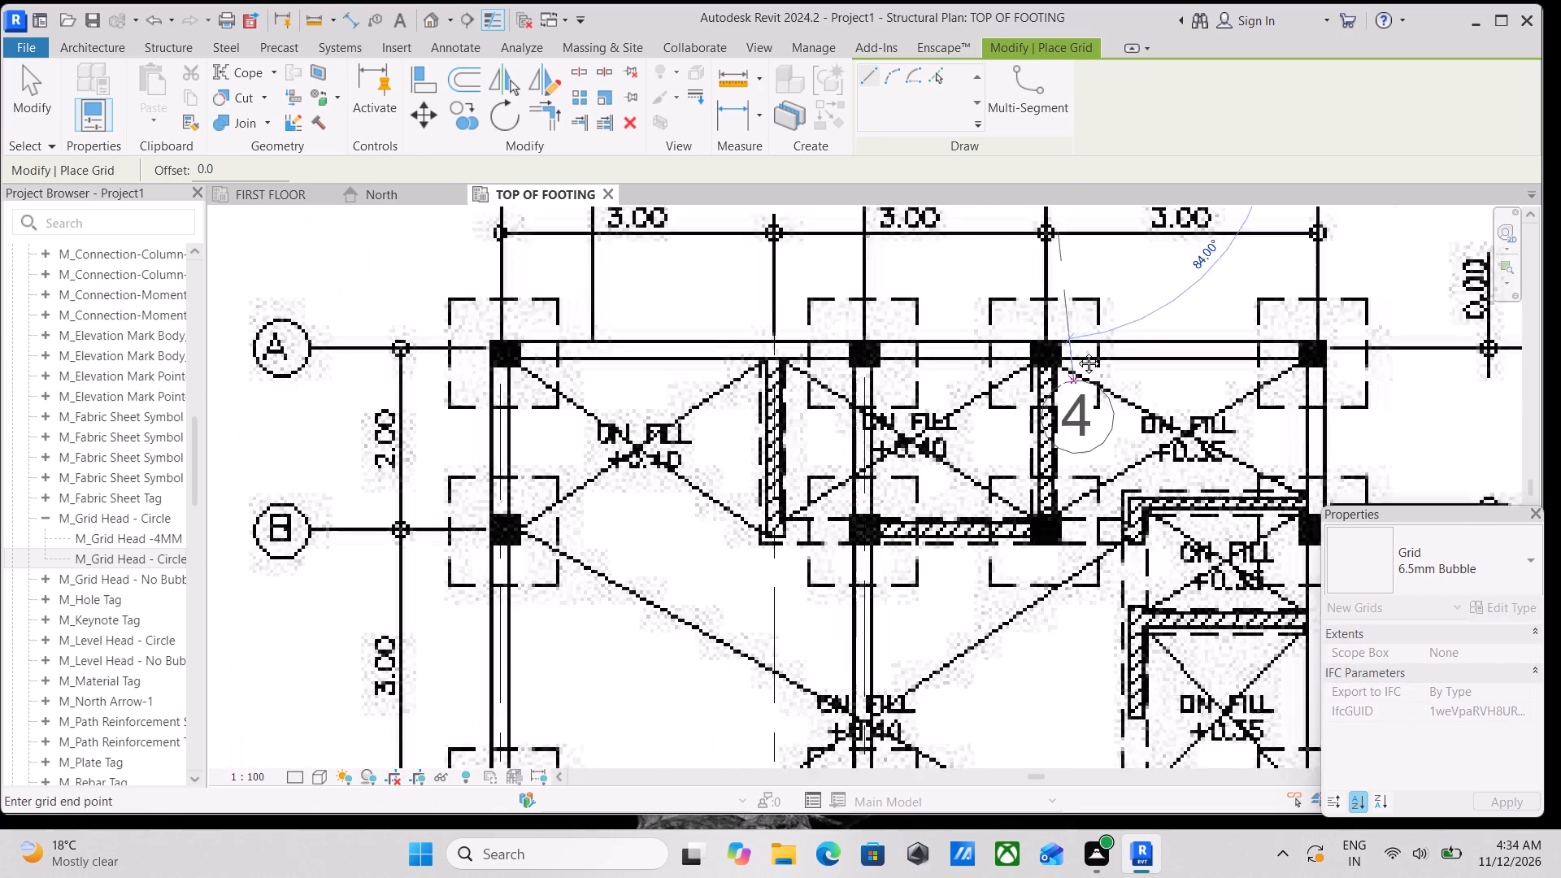
{"action": "middle_click_drag", "start_coordinate": [1076, 351], "coordinate": [1076, 158]}
{"action": "scroll", "coordinate": [1059, 426], "scroll_direction": "down", "scroll_amount": 3}
{"action": "middle_click_drag", "start_coordinate": [1037, 455], "coordinate": [1056, 132]}
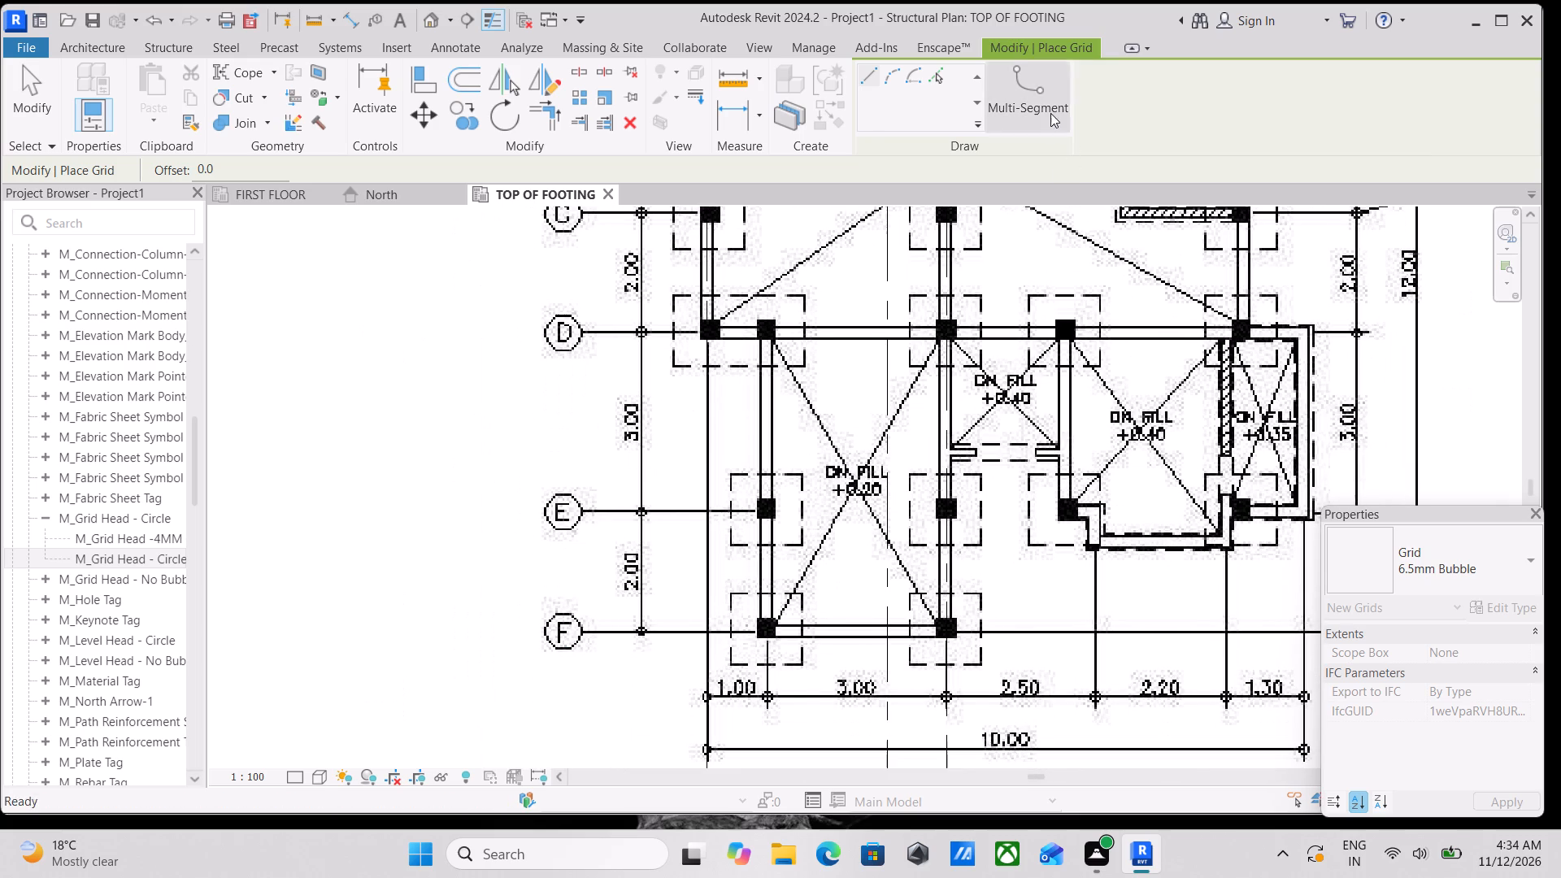
{"action": "middle_click_drag", "start_coordinate": [1071, 534], "coordinate": [1105, 333]}
{"action": "scroll", "coordinate": [1118, 555], "scroll_direction": "down", "scroll_amount": 1}
{"action": "middle_click_drag", "start_coordinate": [1118, 555], "coordinate": [1146, 432]}
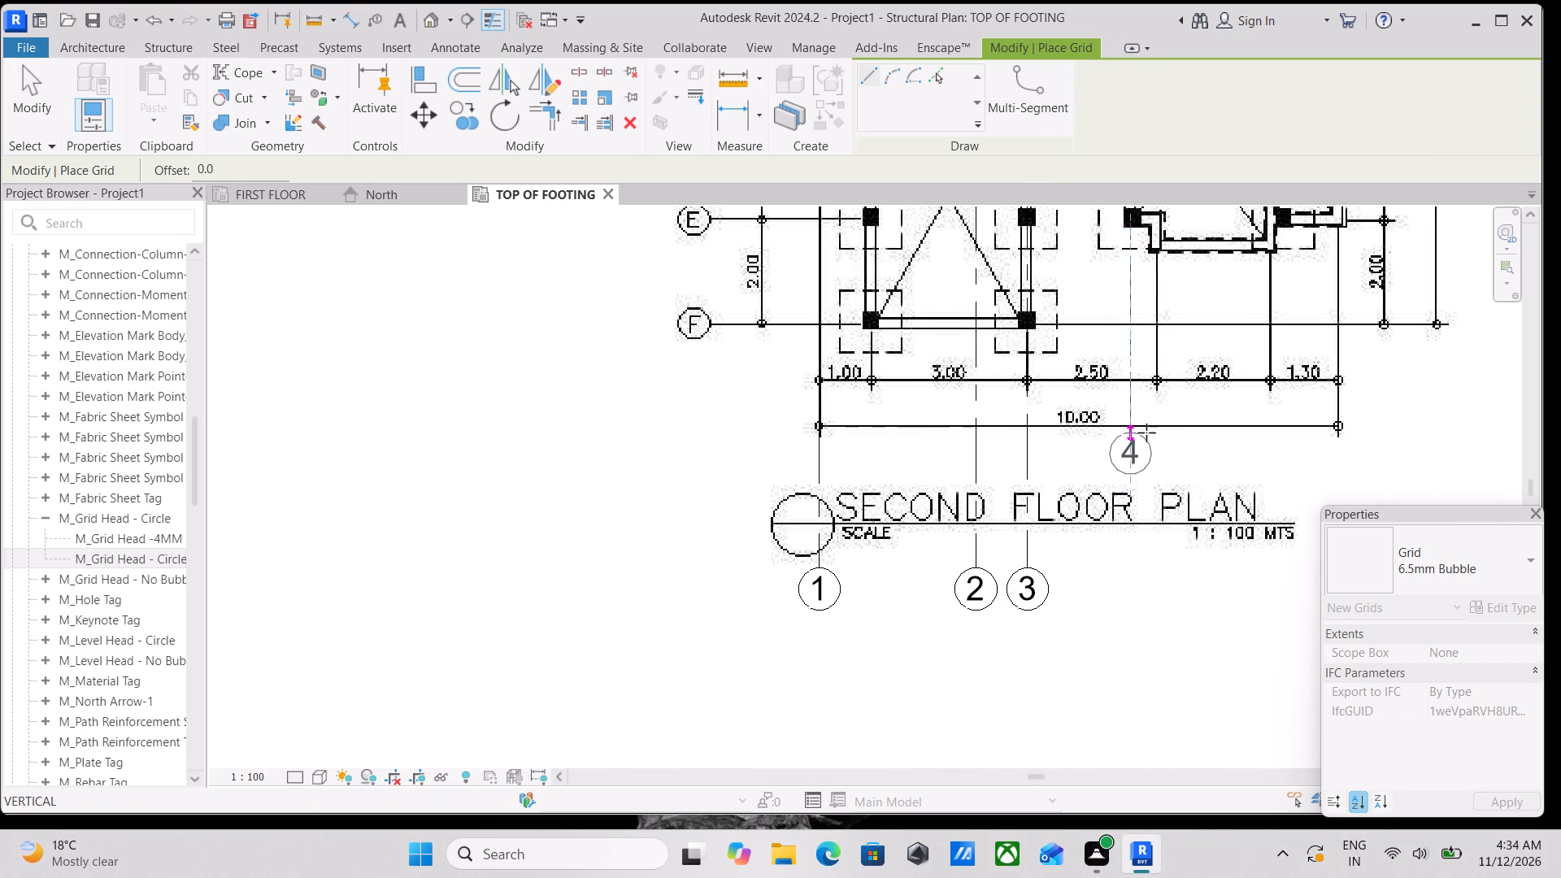
{"action": "left_click", "coordinate": [1142, 572]}
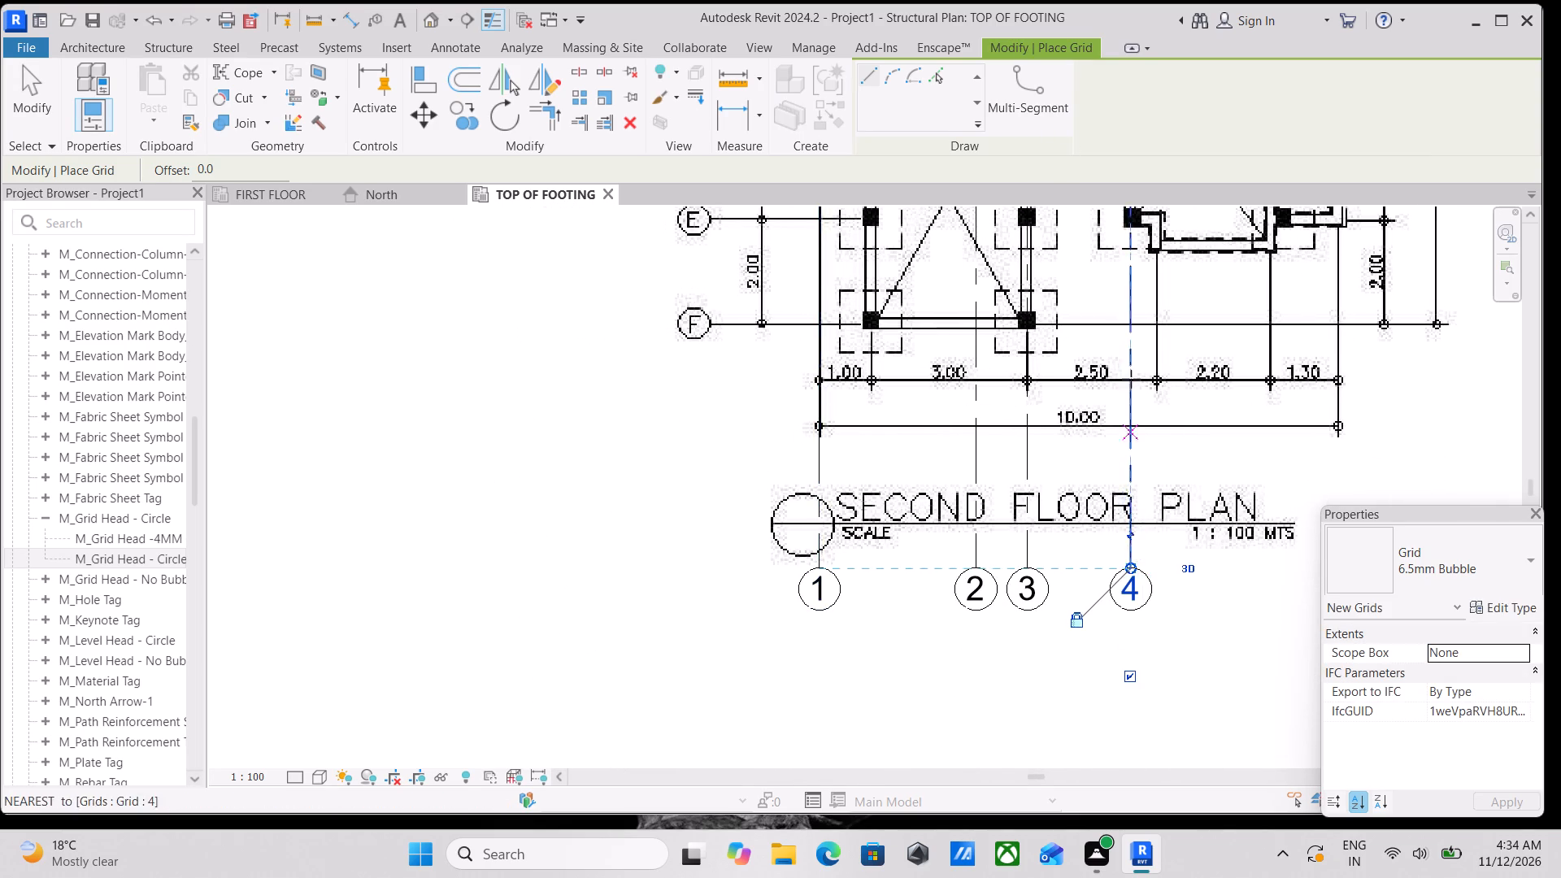
Examine the new grids on axes 3 and 4 against the plan's columns and 3.00 dimensions around axes A and B.
{"action": "scroll", "coordinate": [1131, 379], "scroll_direction": "down", "scroll_amount": 2}
{"action": "middle_click_drag", "start_coordinate": [1131, 380], "coordinate": [1114, 677]}
{"action": "middle_click_drag", "start_coordinate": [1159, 291], "coordinate": [1073, 448]}
{"action": "middle_click_drag", "start_coordinate": [1060, 247], "coordinate": [978, 345]}
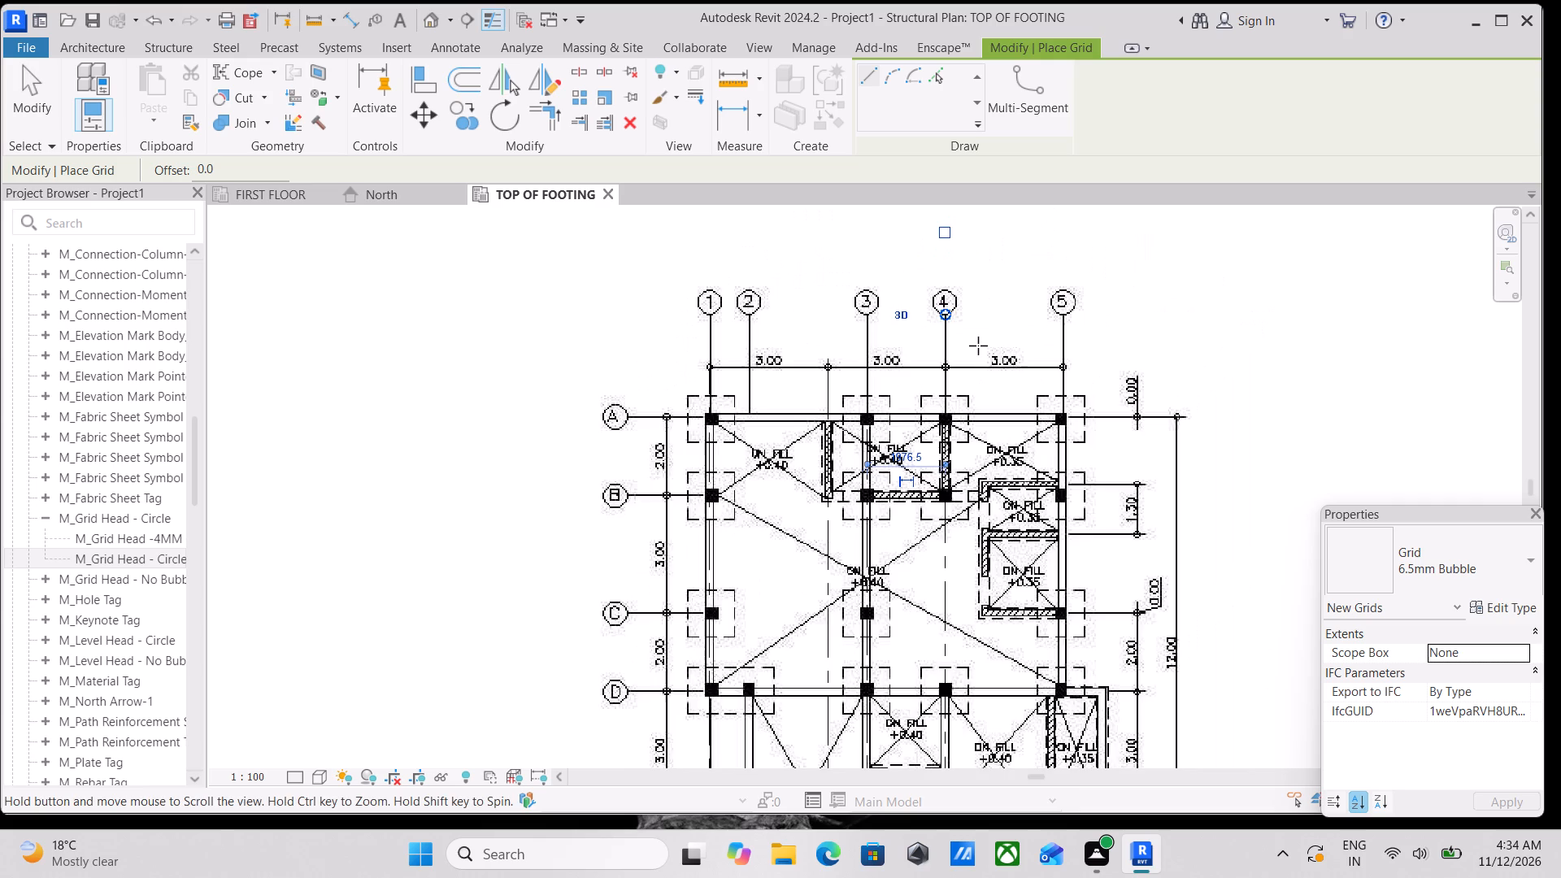
{"action": "scroll", "coordinate": [982, 343], "scroll_direction": "up", "scroll_amount": 2}
{"action": "scroll", "coordinate": [945, 398], "scroll_direction": "up", "scroll_amount": 2}
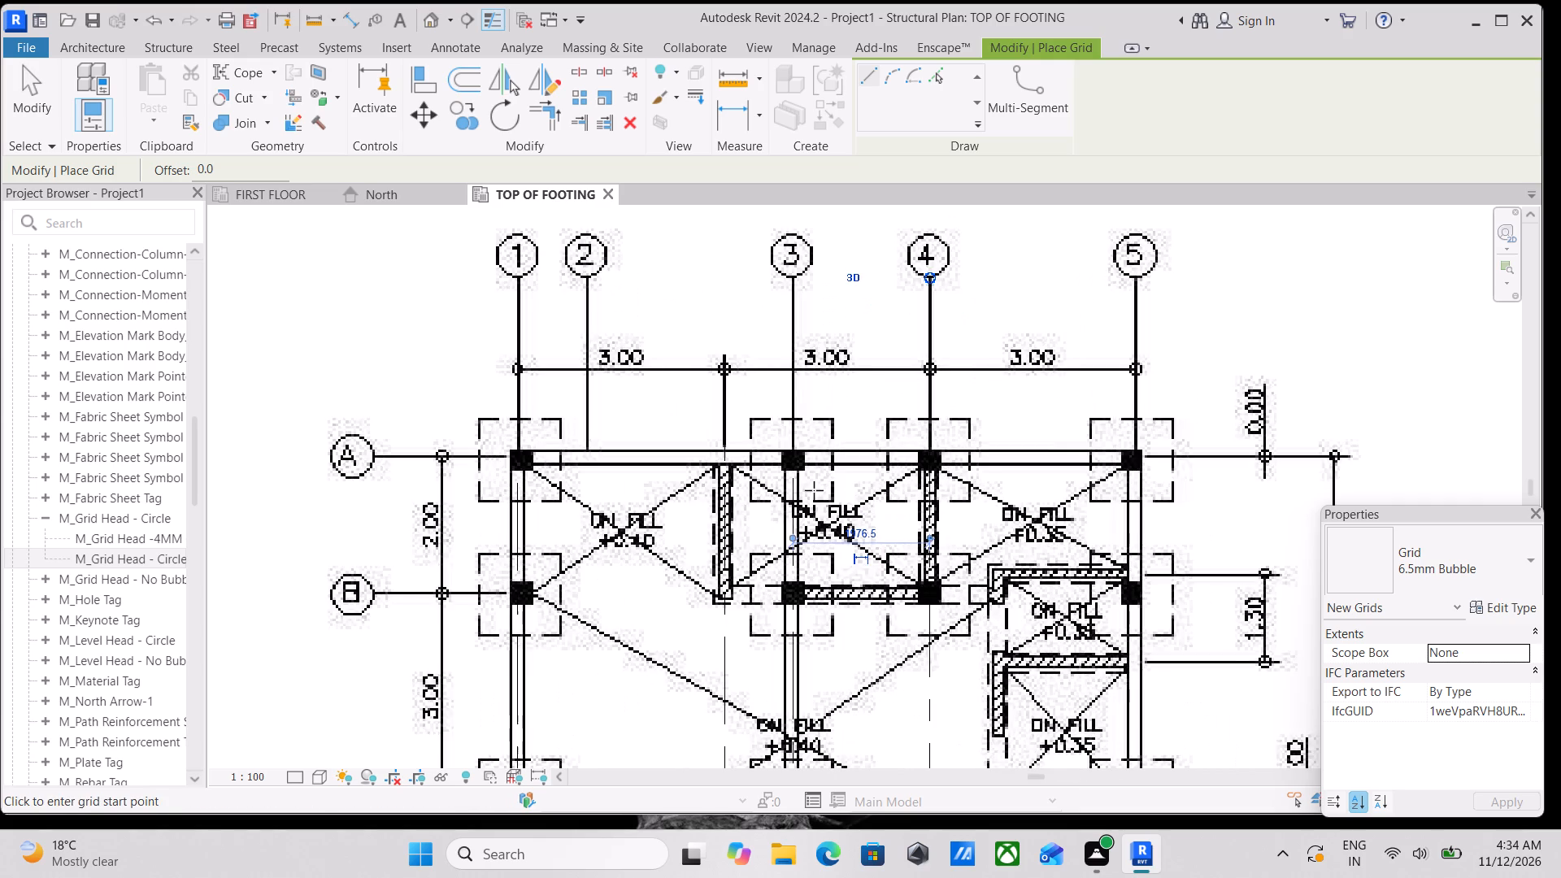
{"action": "scroll", "coordinate": [798, 486], "scroll_direction": "up", "scroll_amount": 2}
{"action": "scroll", "coordinate": [818, 416], "scroll_direction": "up", "scroll_amount": 2}
{"action": "scroll", "coordinate": [824, 420], "scroll_direction": "down", "scroll_amount": 1}
{"action": "scroll", "coordinate": [958, 323], "scroll_direction": "down", "scroll_amount": 1}
{"action": "middle_click_drag", "start_coordinate": [958, 323], "coordinate": [929, 319]}
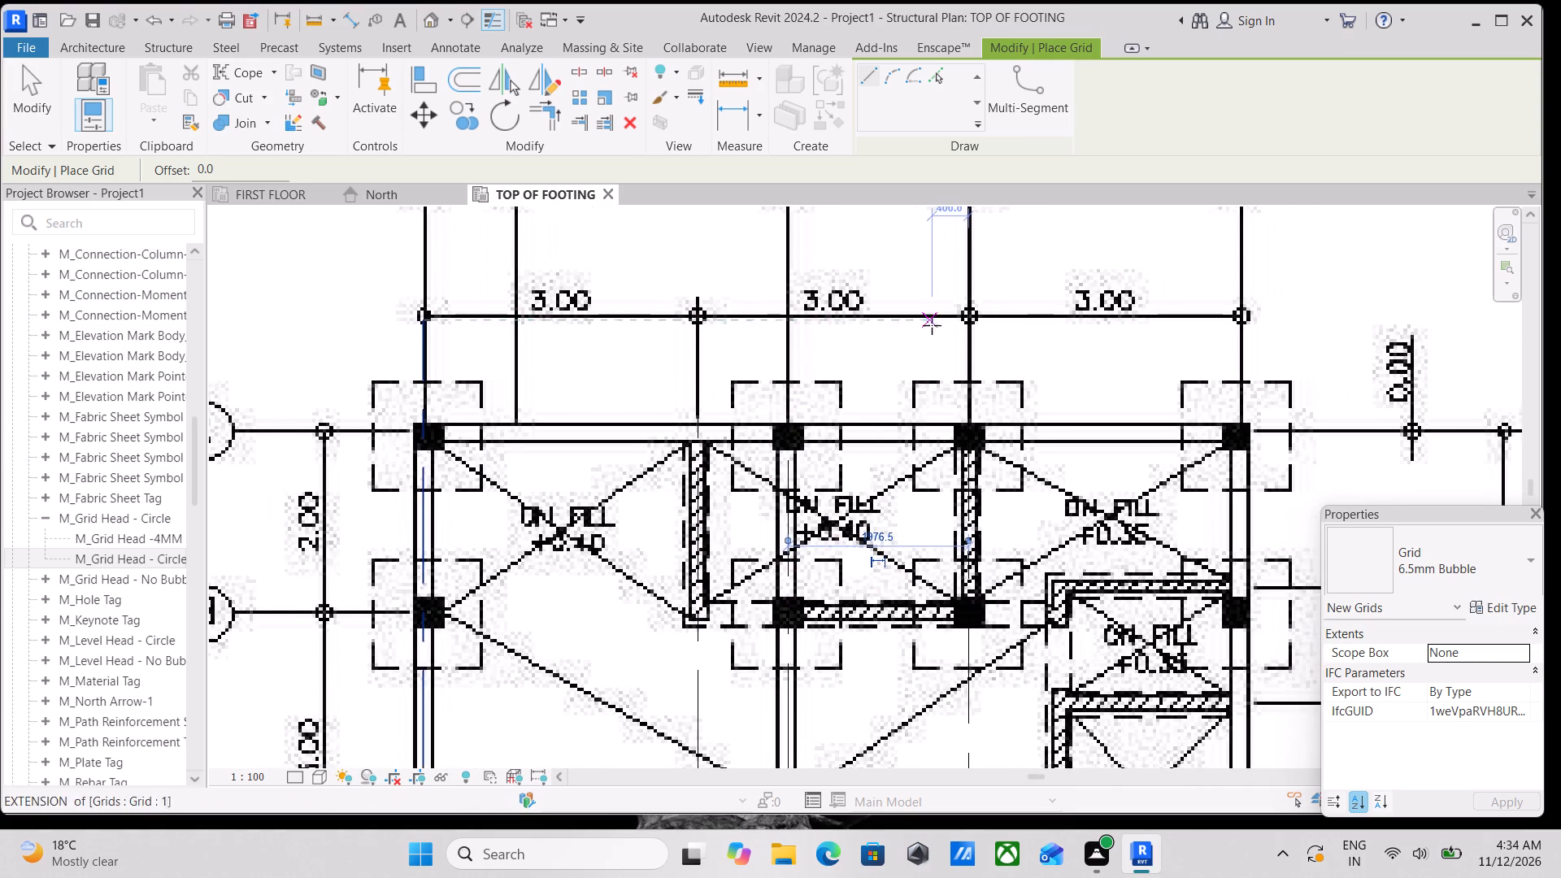
{"action": "scroll", "coordinate": [937, 337], "scroll_direction": "up", "scroll_amount": 2}
{"action": "scroll", "coordinate": [1004, 547], "scroll_direction": "up", "scroll_amount": 2}
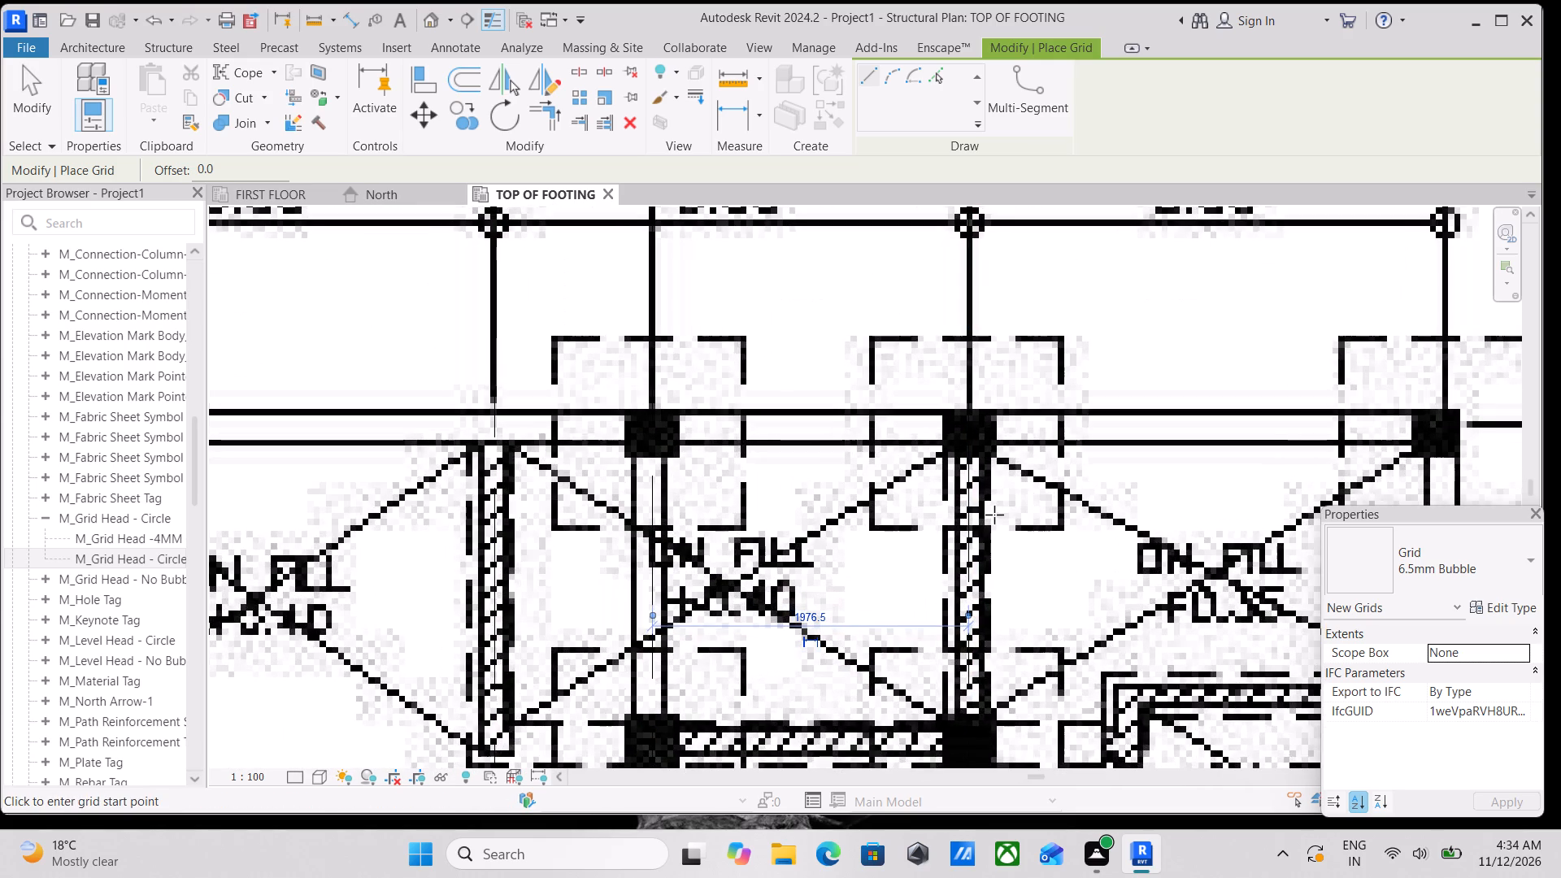
{"action": "scroll", "coordinate": [994, 515], "scroll_direction": "down", "scroll_amount": 3}
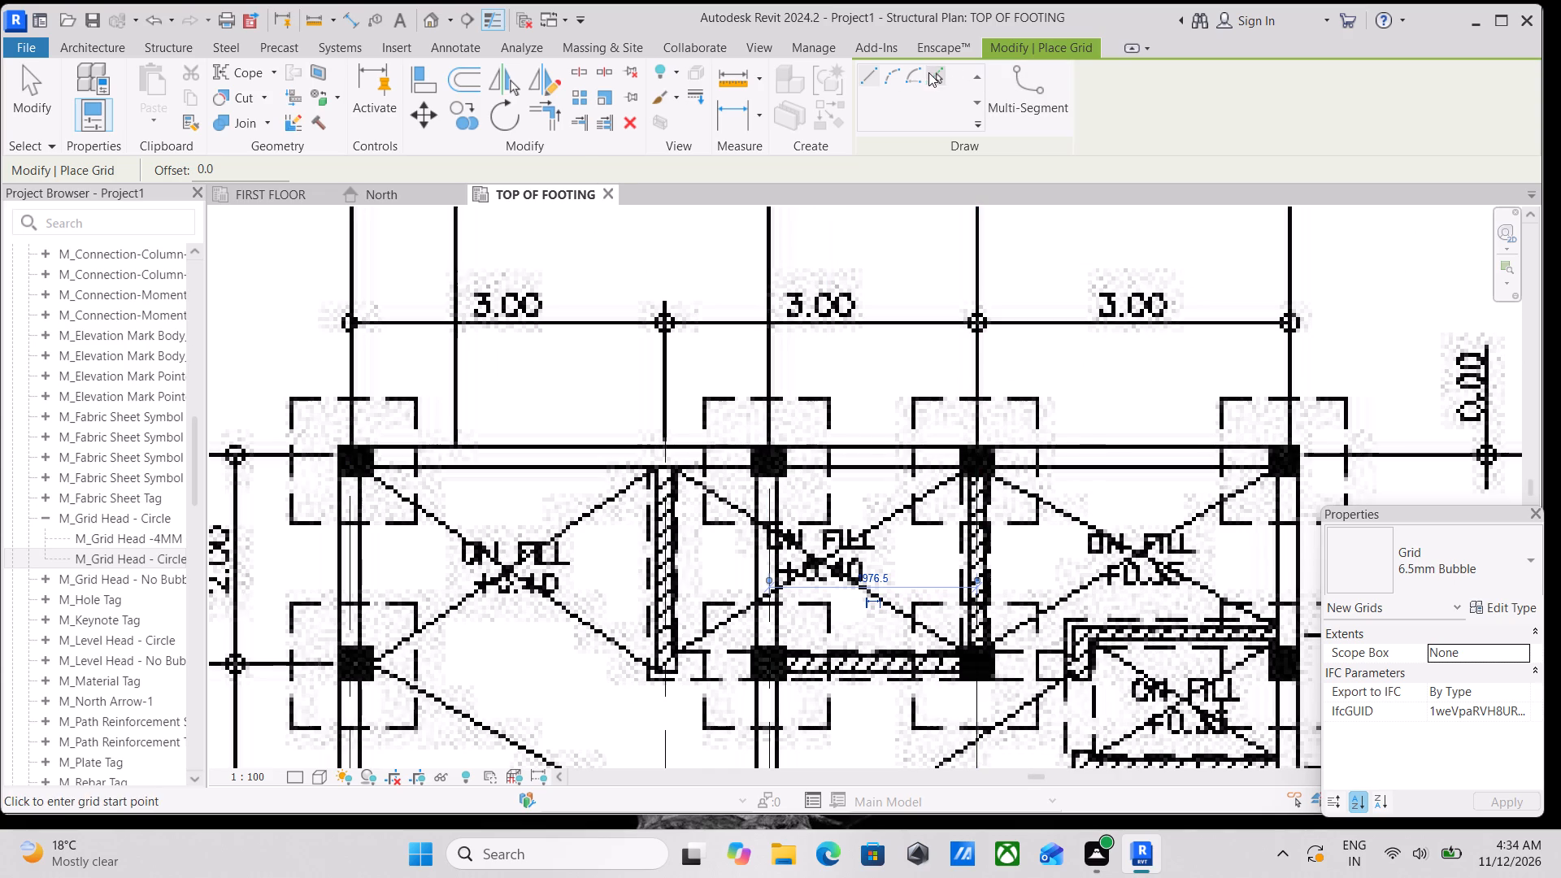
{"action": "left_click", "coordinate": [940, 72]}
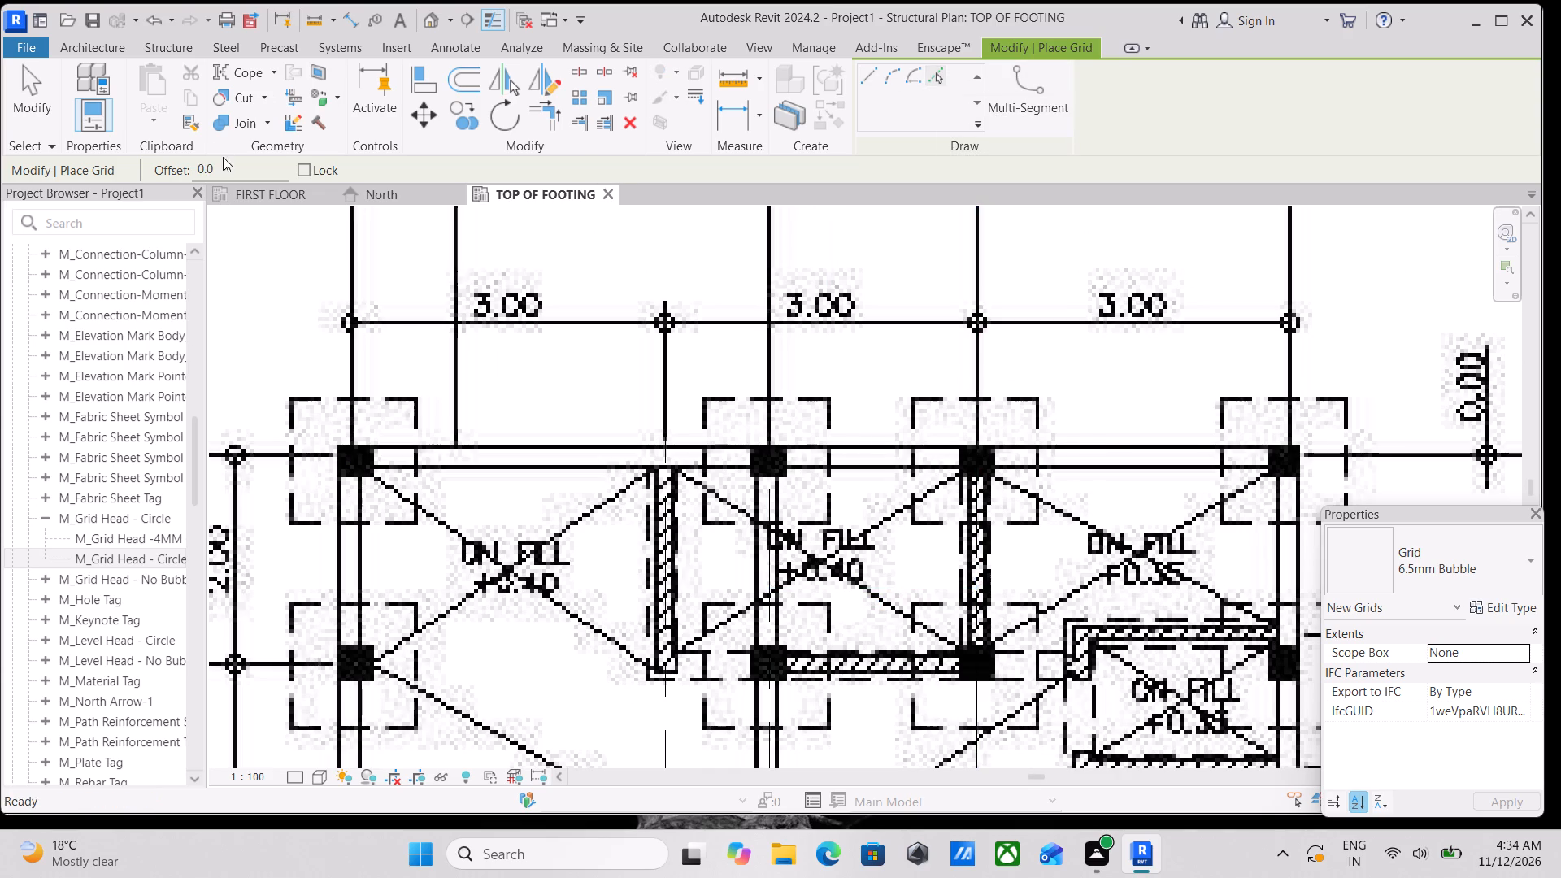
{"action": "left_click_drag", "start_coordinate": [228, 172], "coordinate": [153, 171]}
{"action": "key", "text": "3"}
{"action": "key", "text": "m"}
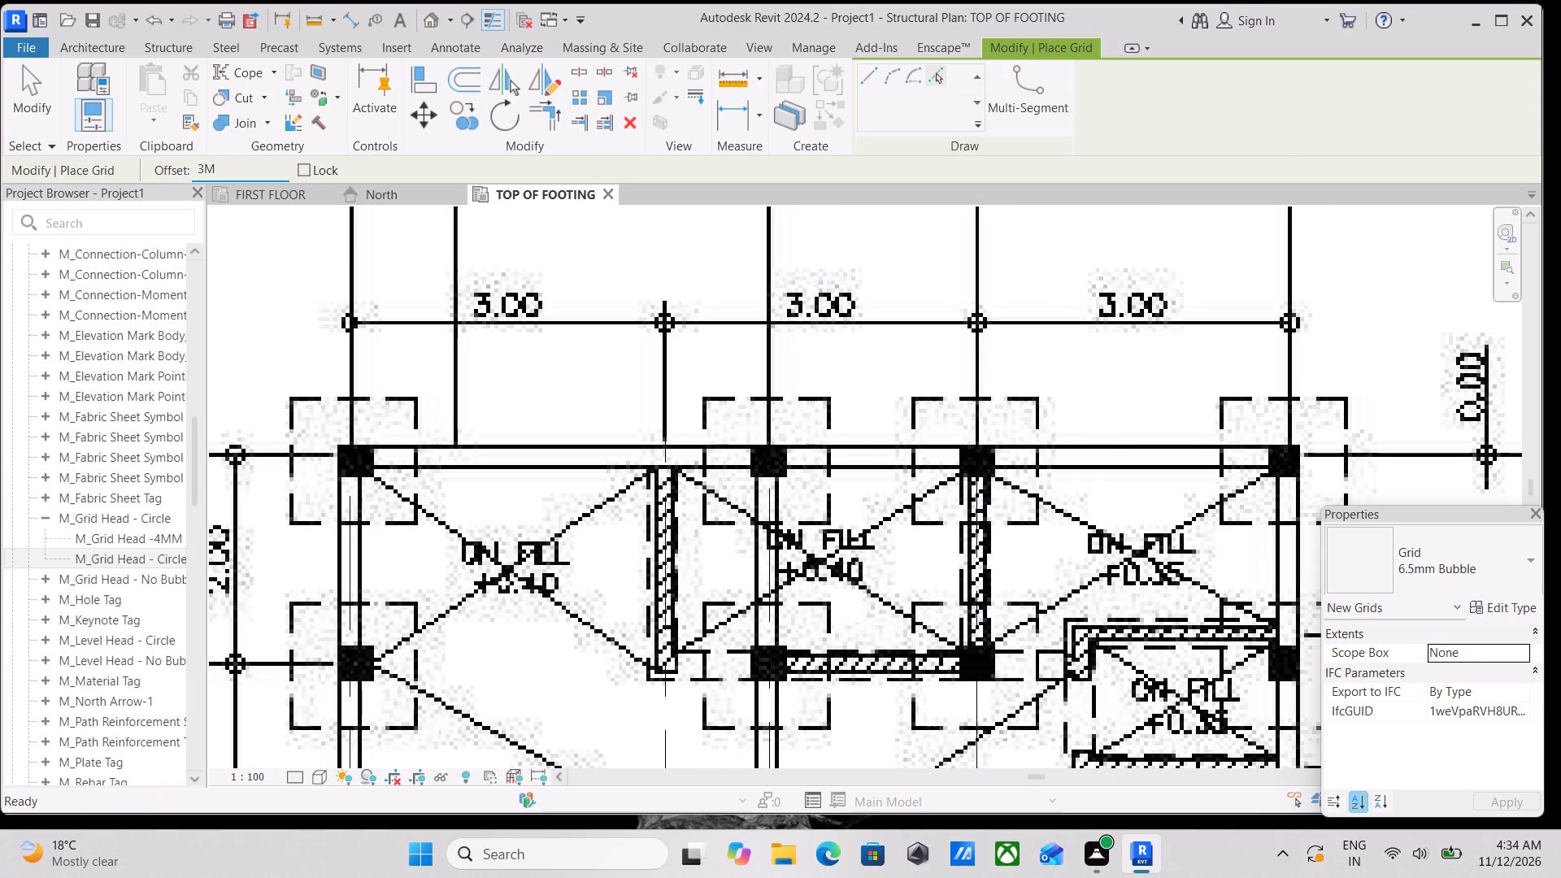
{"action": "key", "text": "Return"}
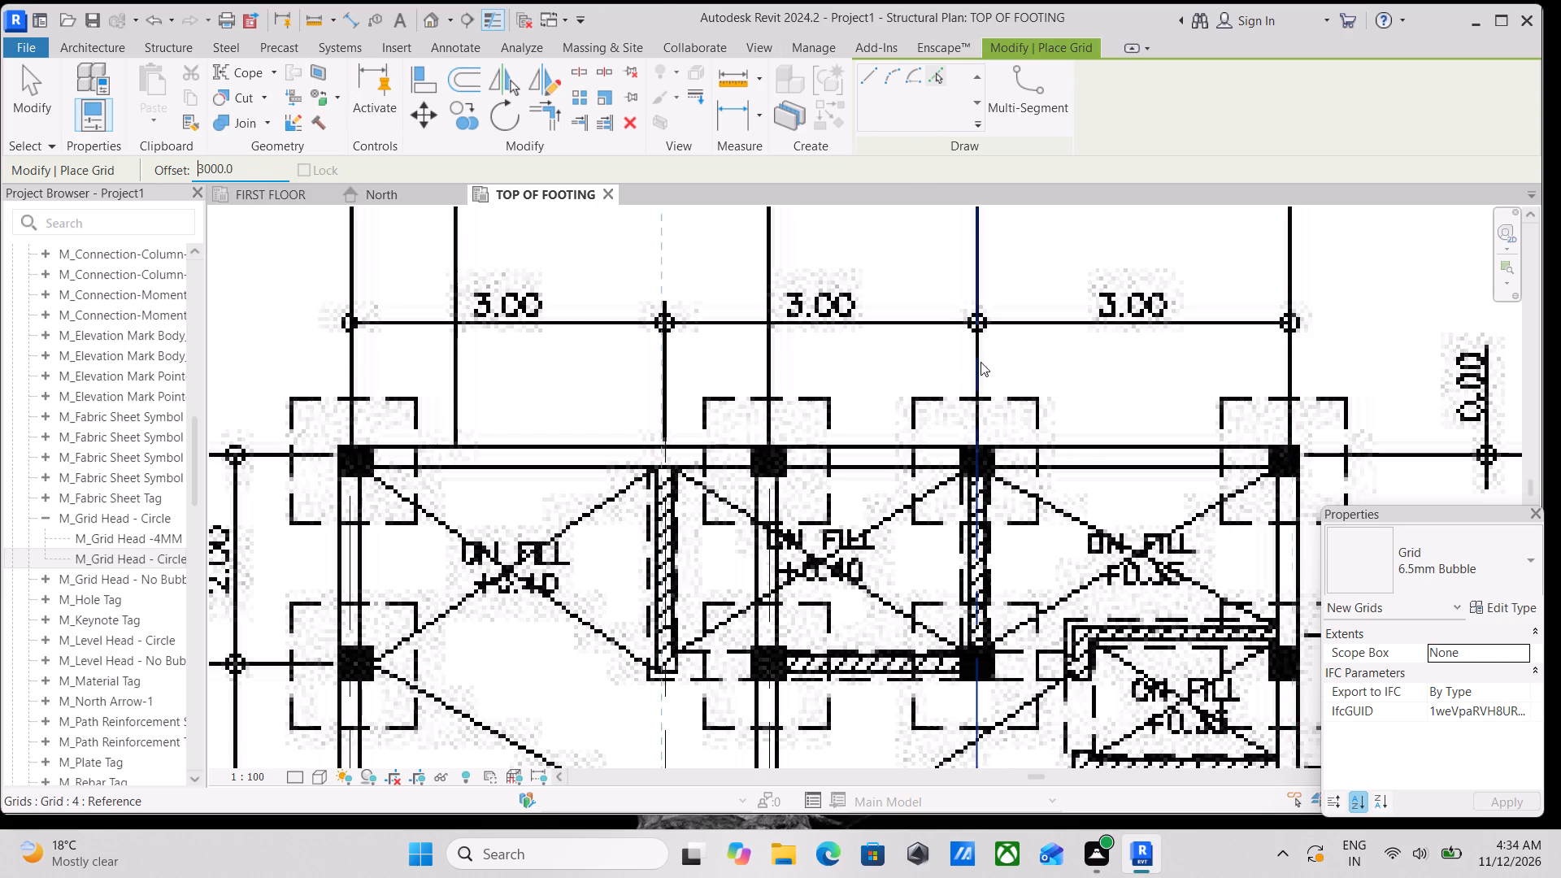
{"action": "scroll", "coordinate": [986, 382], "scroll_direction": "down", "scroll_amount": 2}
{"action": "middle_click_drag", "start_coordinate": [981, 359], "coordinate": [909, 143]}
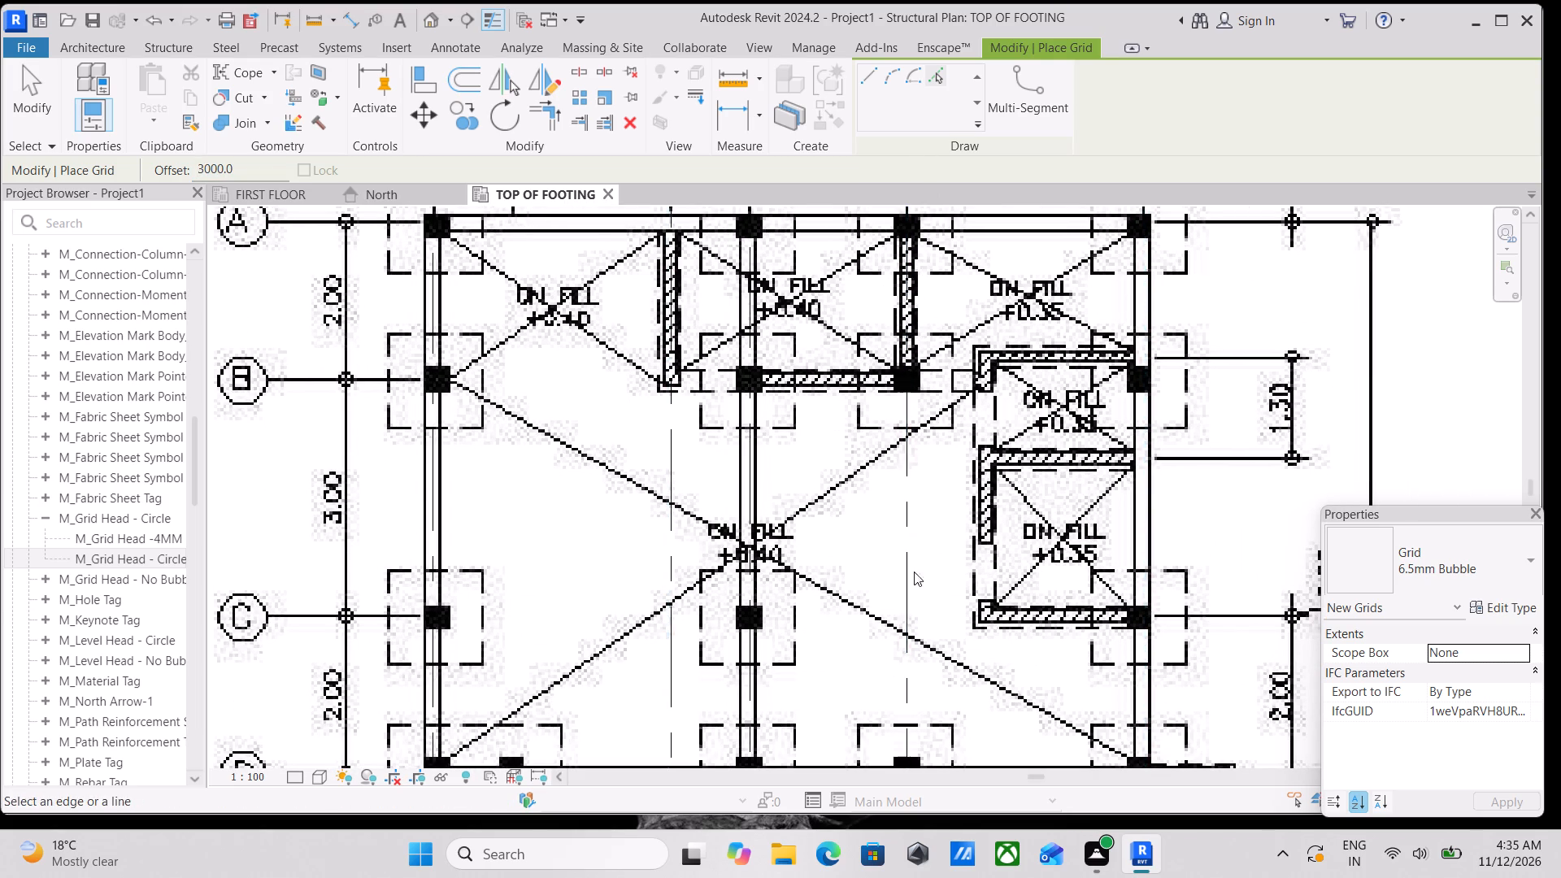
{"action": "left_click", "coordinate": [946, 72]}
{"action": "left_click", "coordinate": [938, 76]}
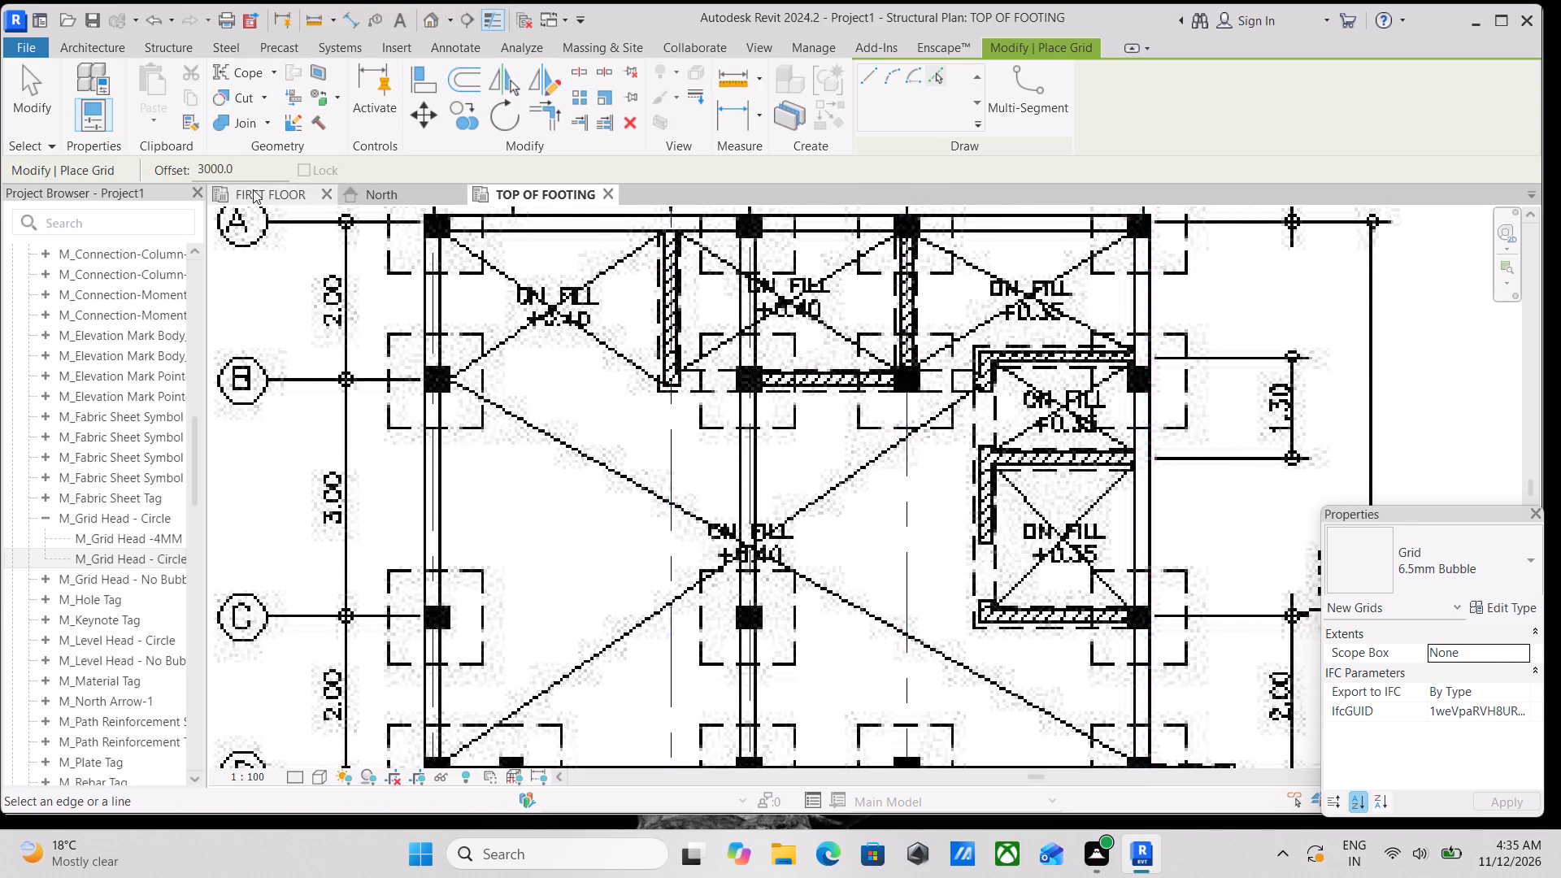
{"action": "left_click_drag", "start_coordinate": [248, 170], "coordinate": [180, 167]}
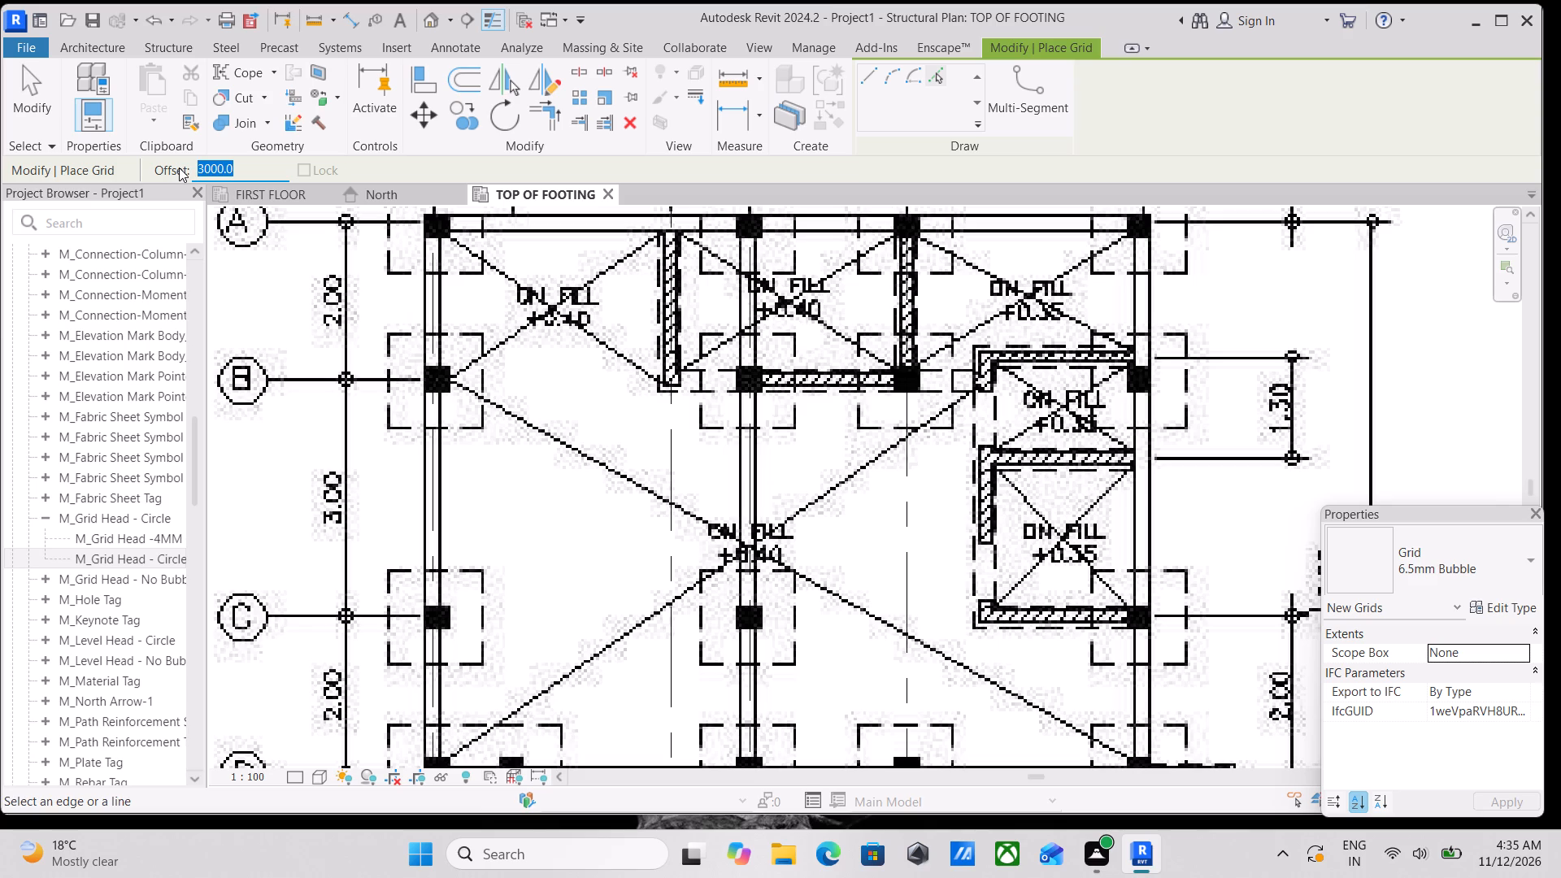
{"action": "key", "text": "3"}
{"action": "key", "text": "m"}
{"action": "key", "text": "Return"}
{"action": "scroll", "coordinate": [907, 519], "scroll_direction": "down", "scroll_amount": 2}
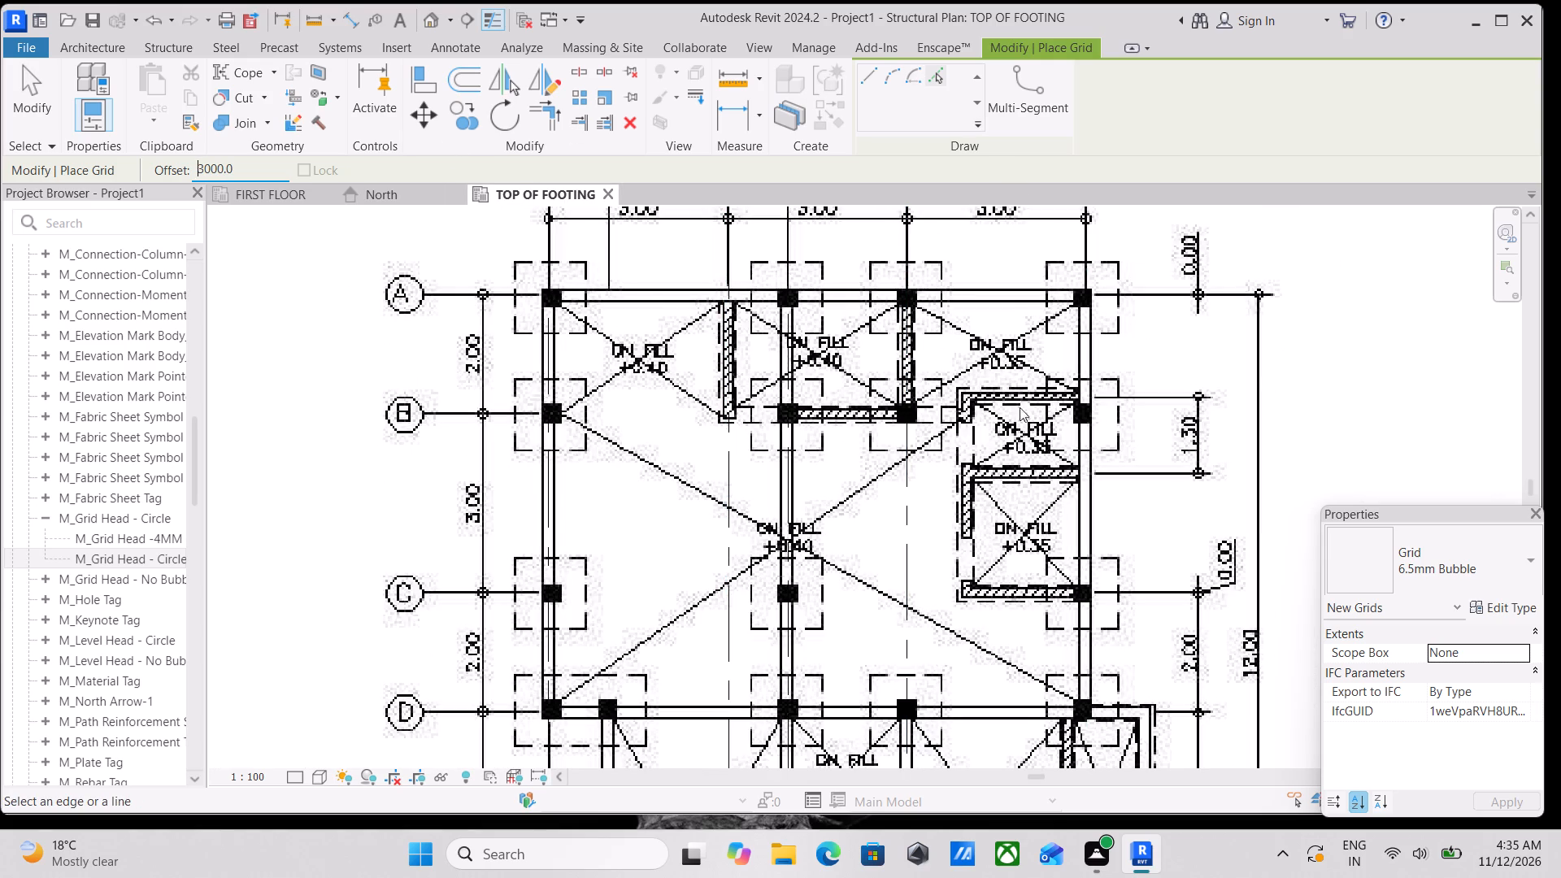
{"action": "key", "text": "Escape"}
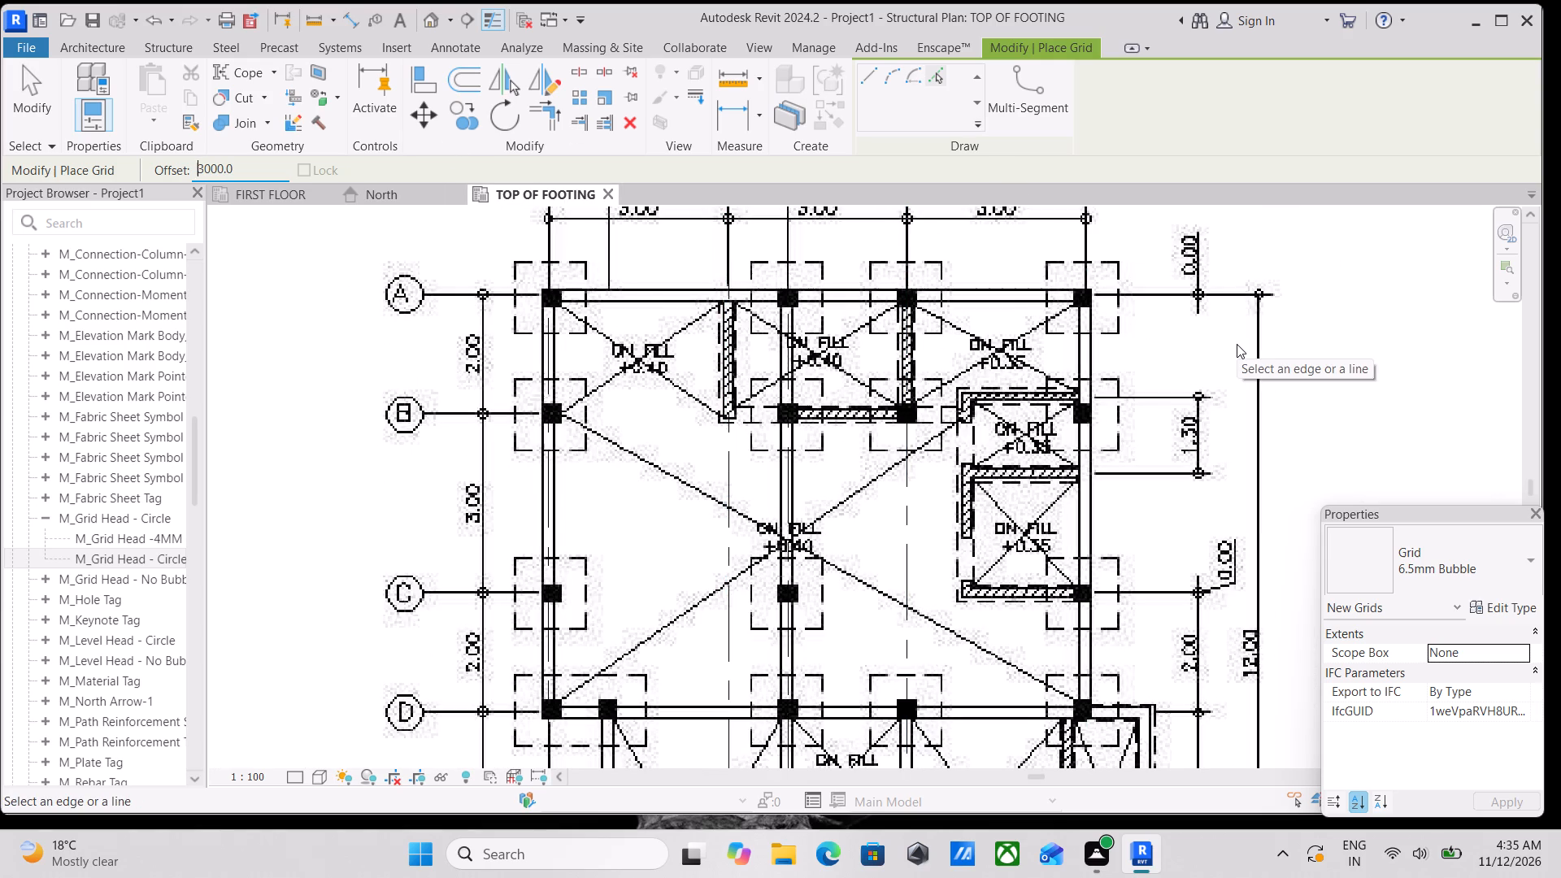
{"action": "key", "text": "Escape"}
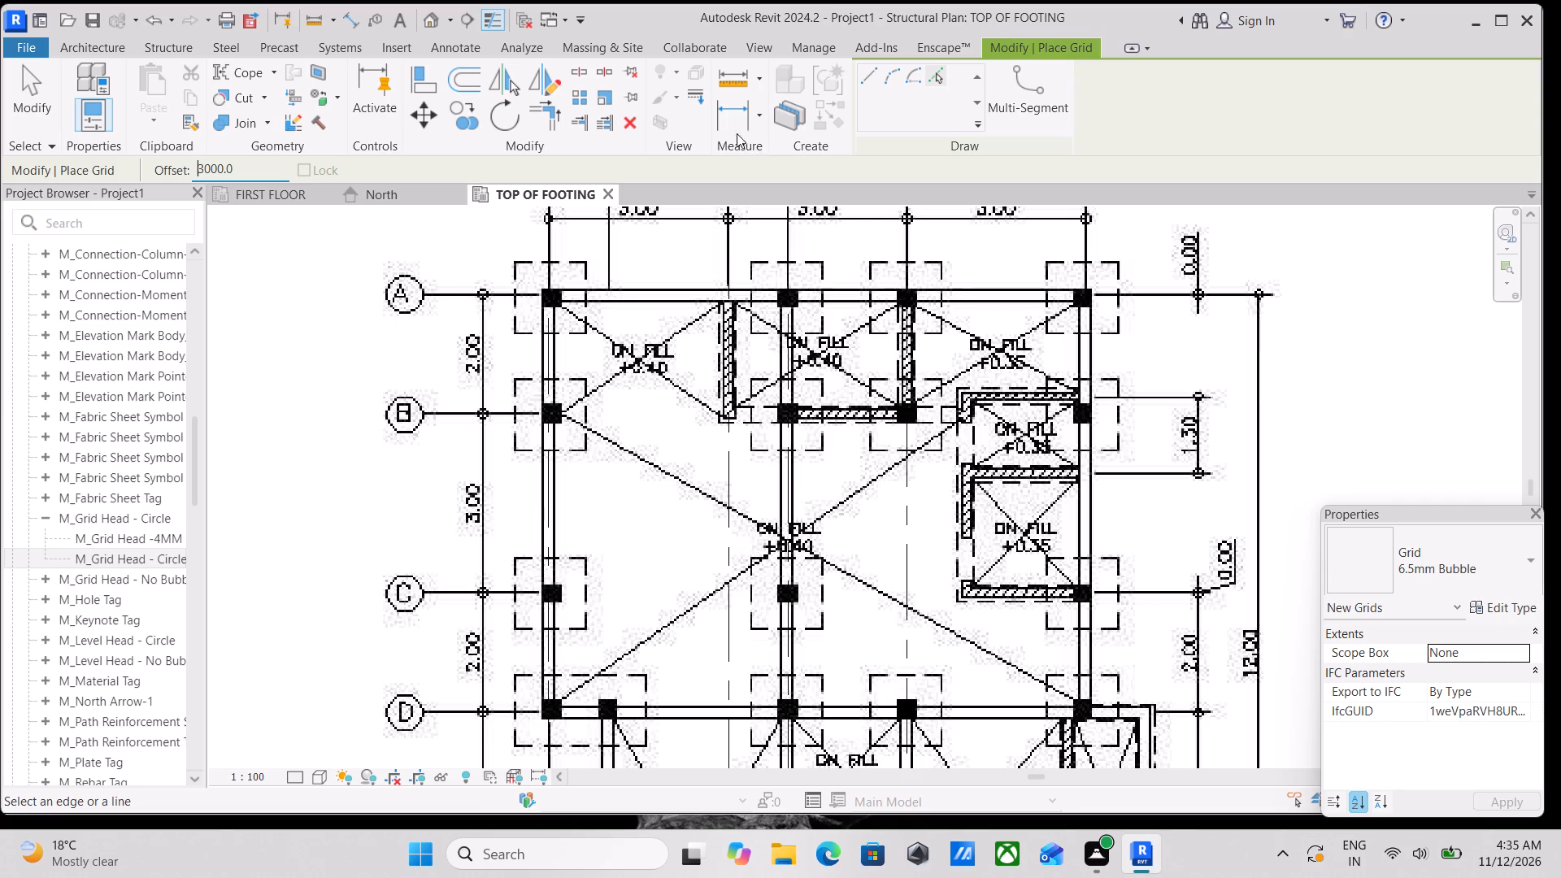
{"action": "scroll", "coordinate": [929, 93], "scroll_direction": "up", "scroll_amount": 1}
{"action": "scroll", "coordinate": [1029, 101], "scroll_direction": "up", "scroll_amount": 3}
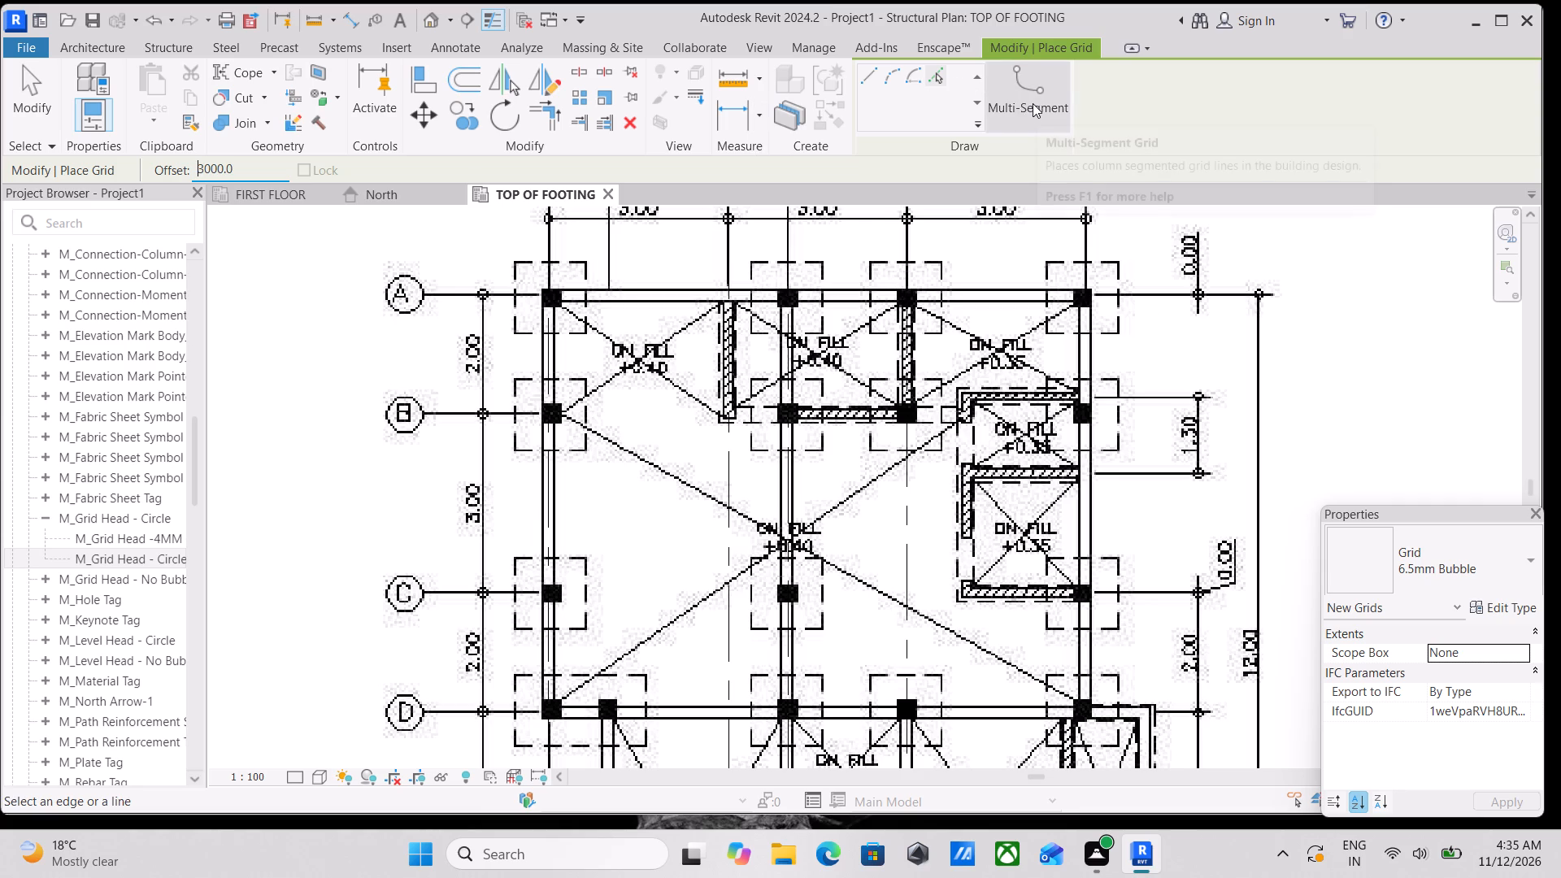
Place a grid on the plan's axis 5 by picking grid 4 as the reference line with an offset of 3 m.
{"action": "left_click", "coordinate": [869, 76]}
{"action": "left_click", "coordinate": [941, 72]}
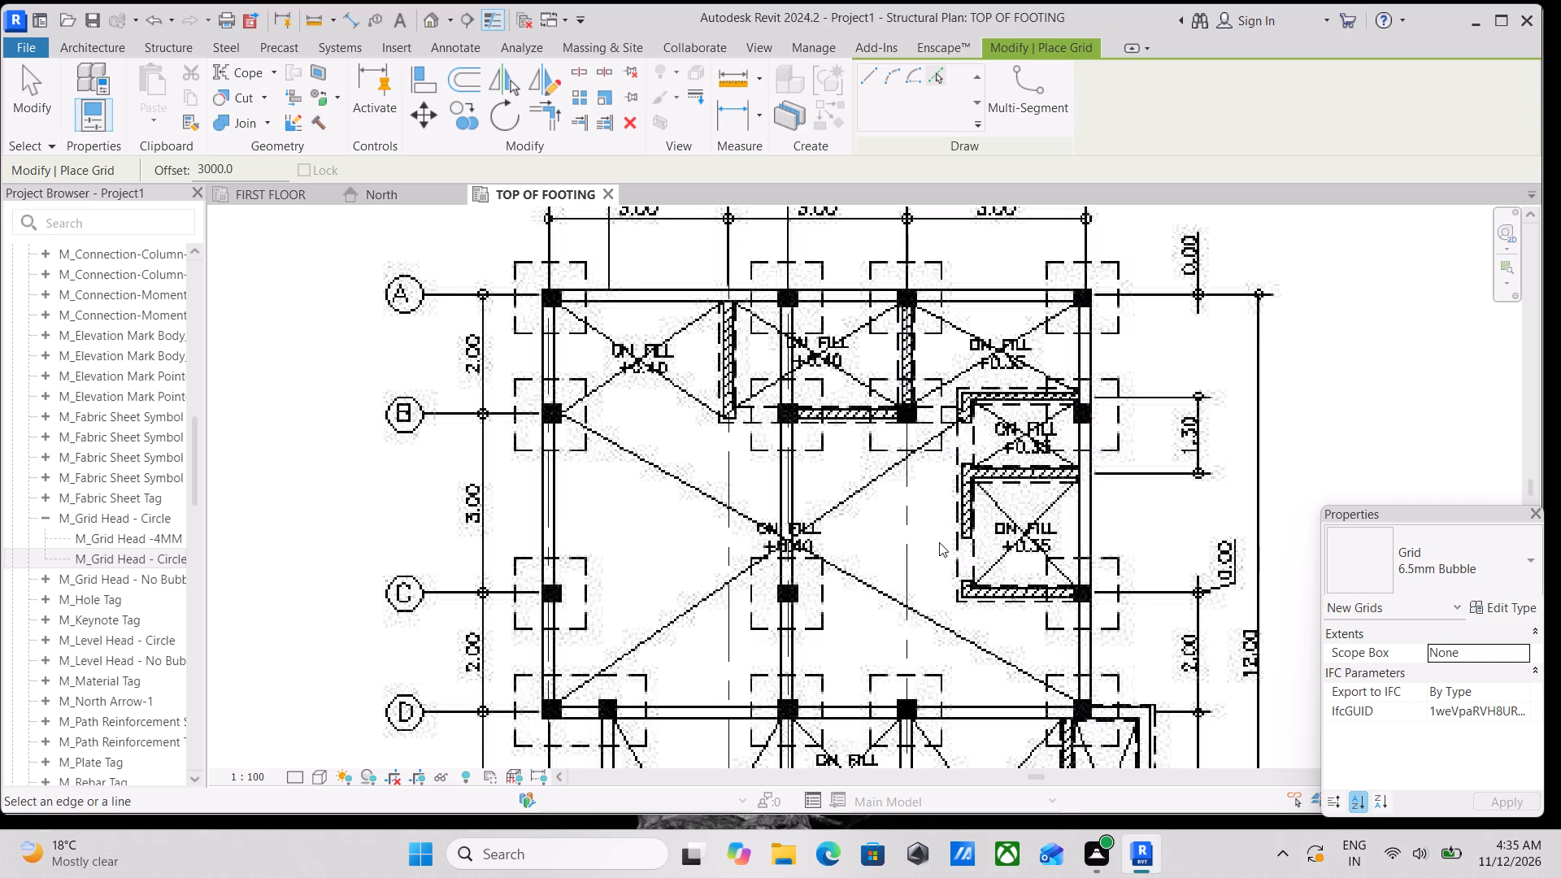
{"action": "left_click", "coordinate": [928, 74]}
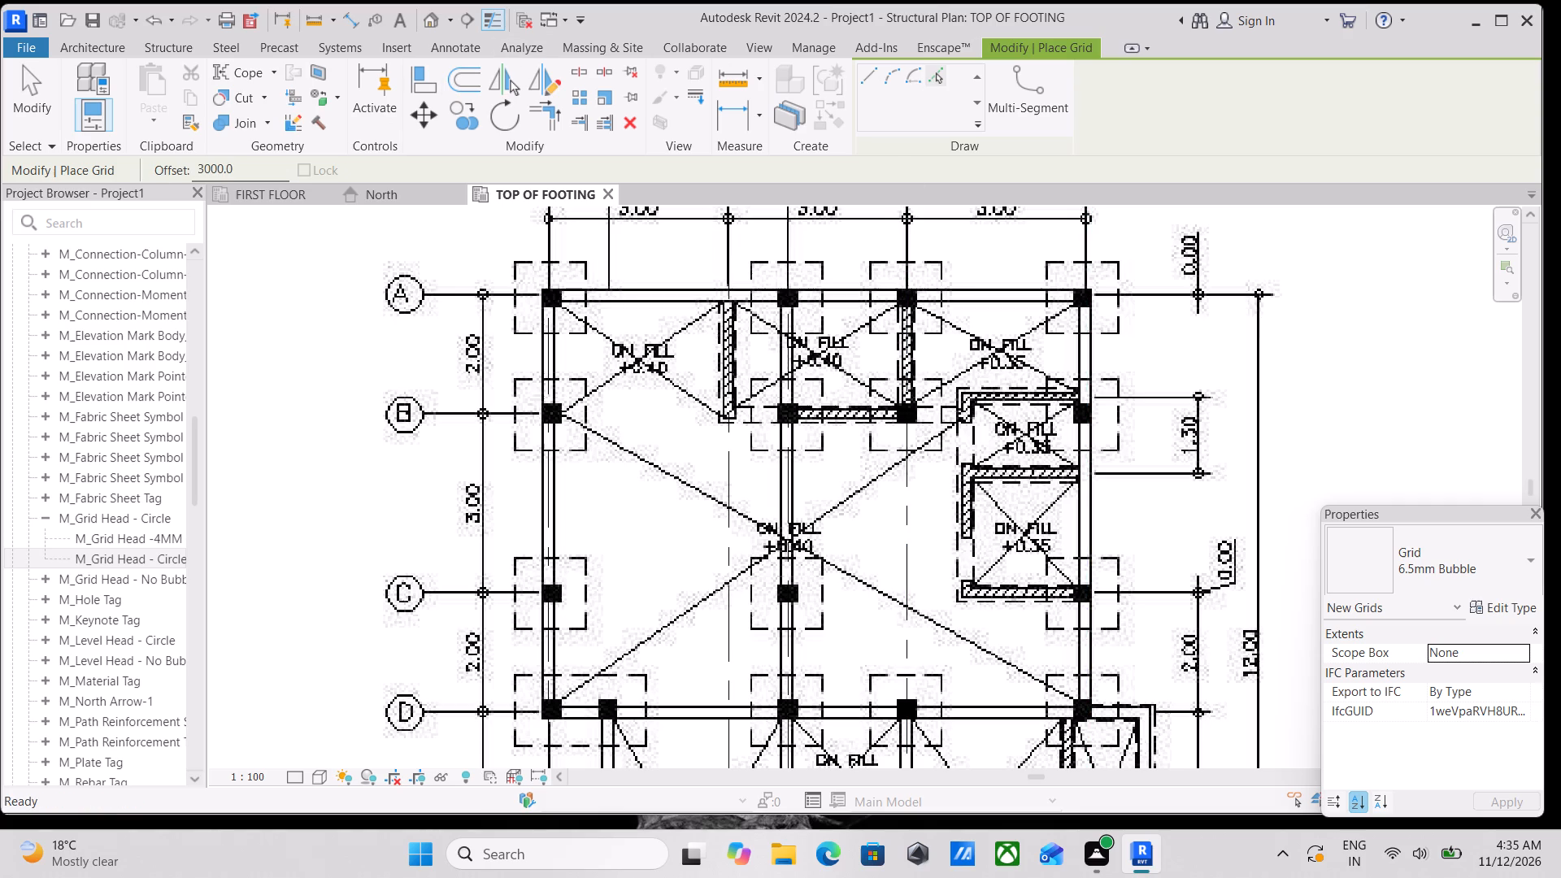
{"action": "left_click_drag", "start_coordinate": [249, 178], "coordinate": [151, 169]}
{"action": "key", "text": "3"}
{"action": "key", "text": "m"}
{"action": "key", "text": "Return"}
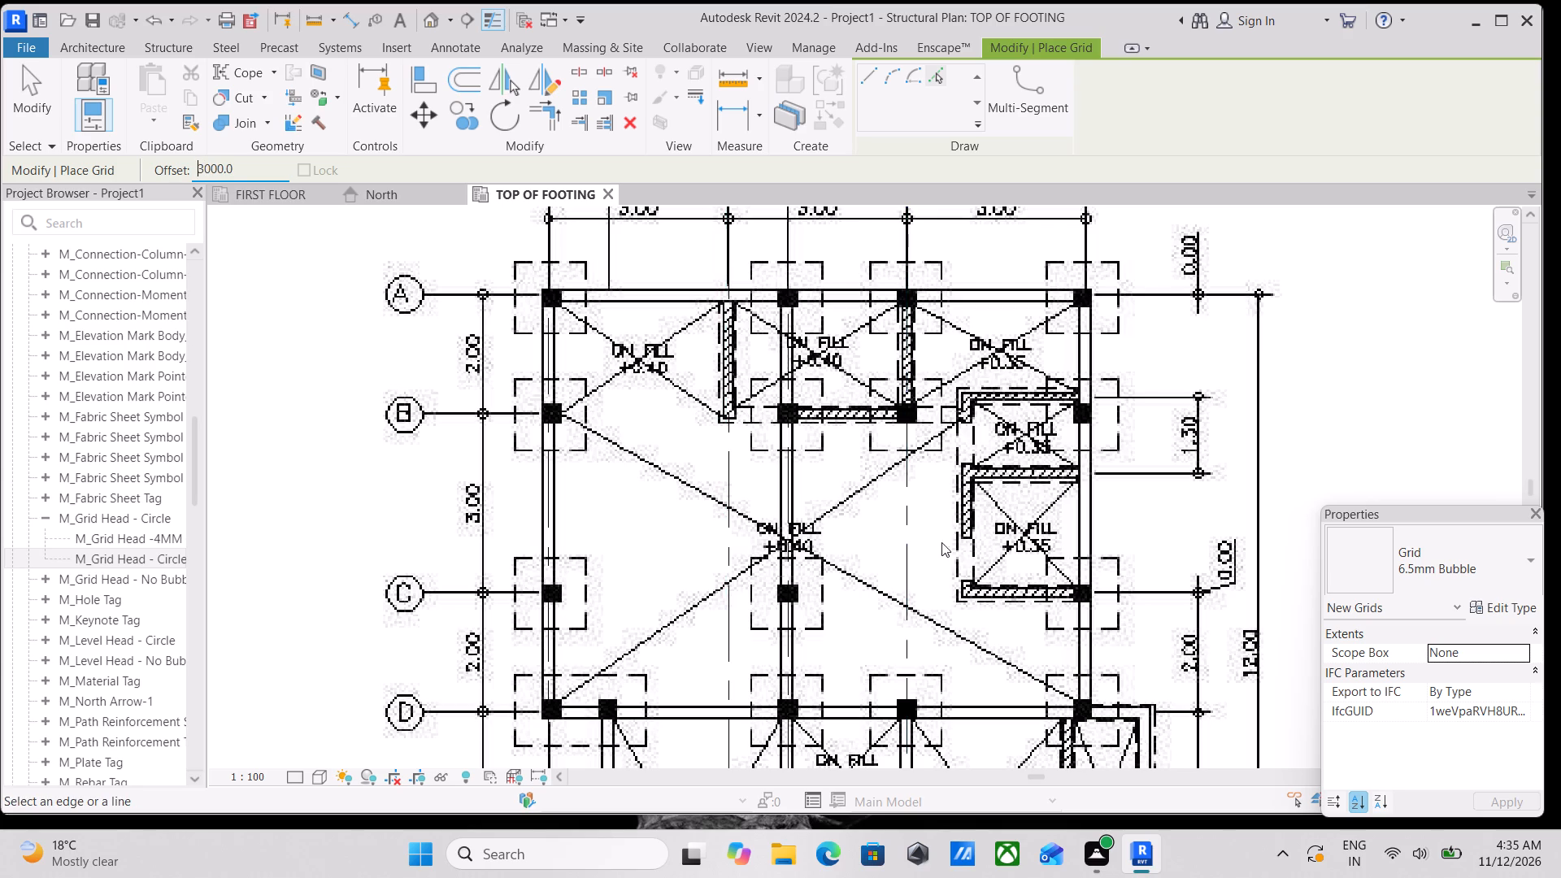
{"action": "scroll", "coordinate": [950, 541], "scroll_direction": "up", "scroll_amount": 4}
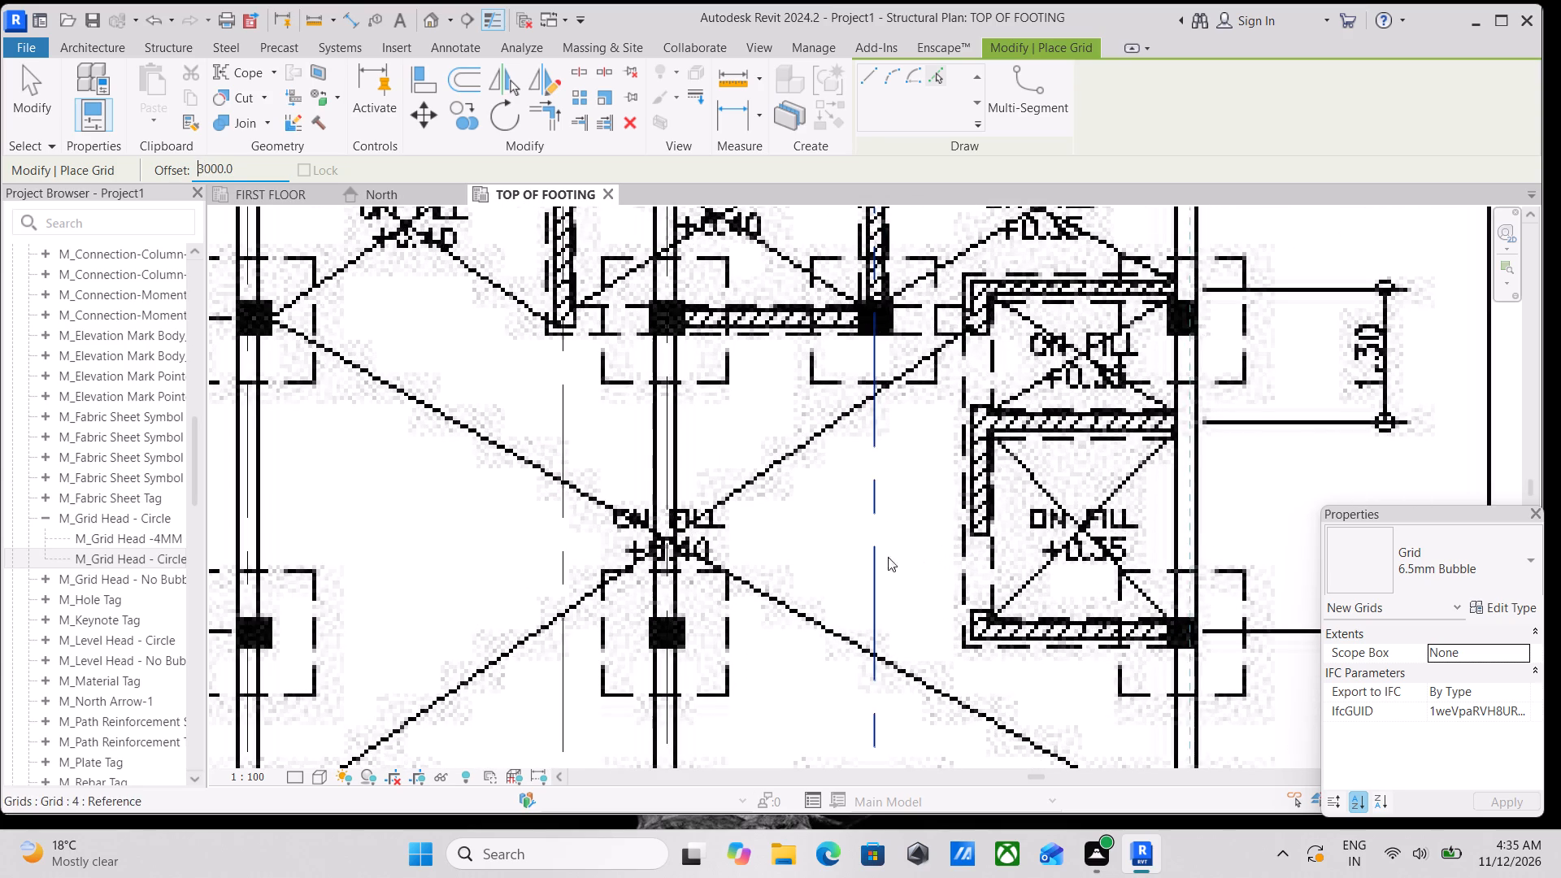
{"action": "left_click", "coordinate": [881, 563]}
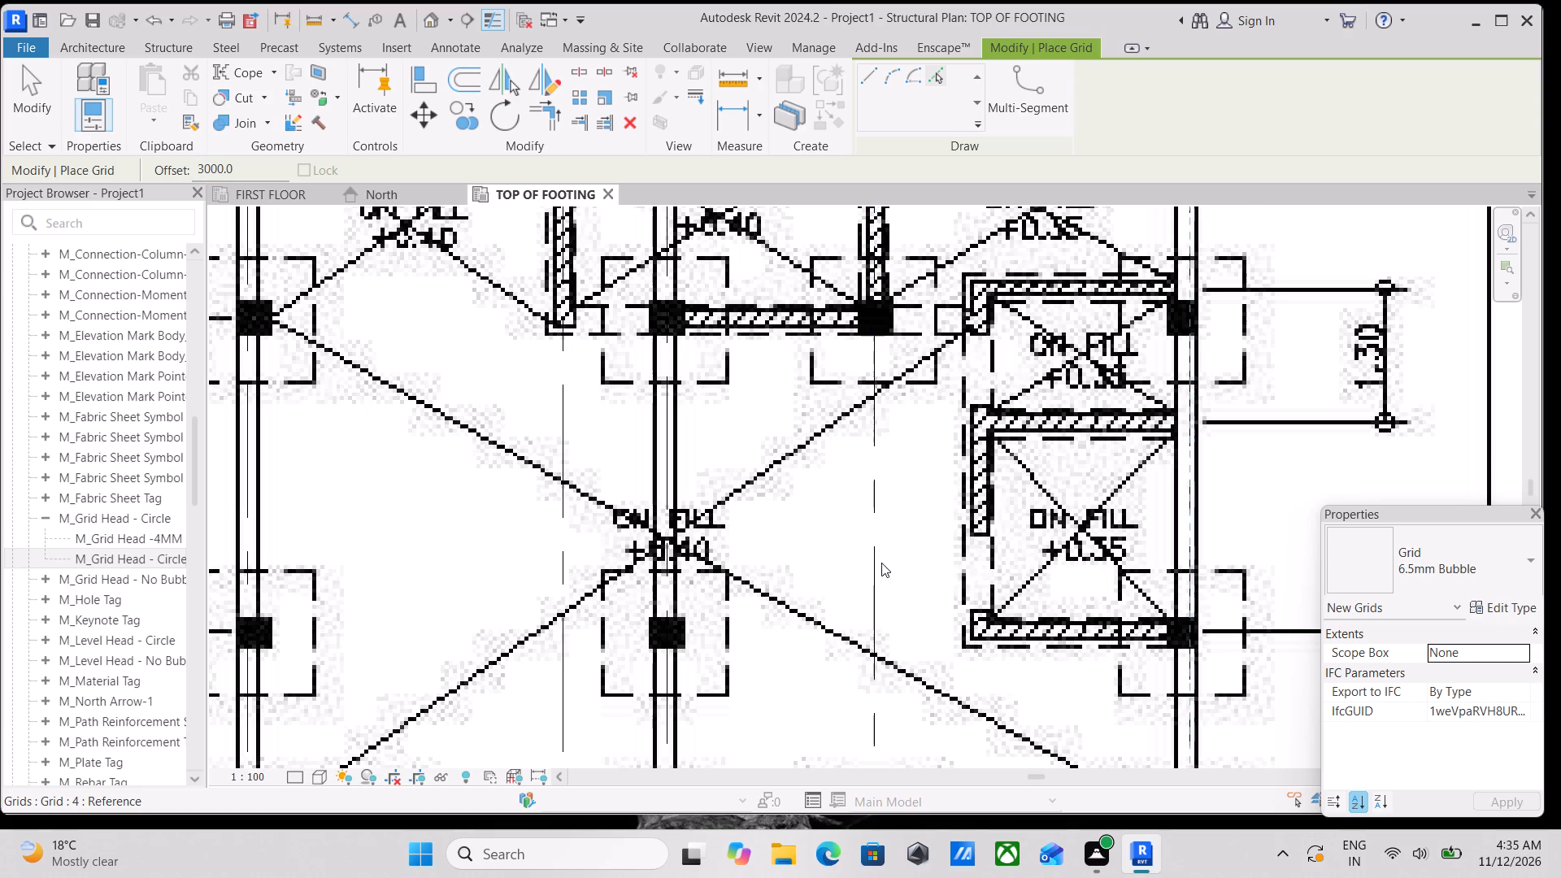
Examine the new grid on axis 5 along its full height, from its upper end to the placed grid heads below the plan title.
{"action": "scroll", "coordinate": [1146, 498], "scroll_direction": "down", "scroll_amount": 2}
{"action": "middle_click_drag", "start_coordinate": [1087, 545], "coordinate": [946, 646]}
{"action": "middle_click_drag", "start_coordinate": [1087, 510], "coordinate": [1049, 603]}
{"action": "scroll", "coordinate": [1063, 536], "scroll_direction": "down", "scroll_amount": 4}
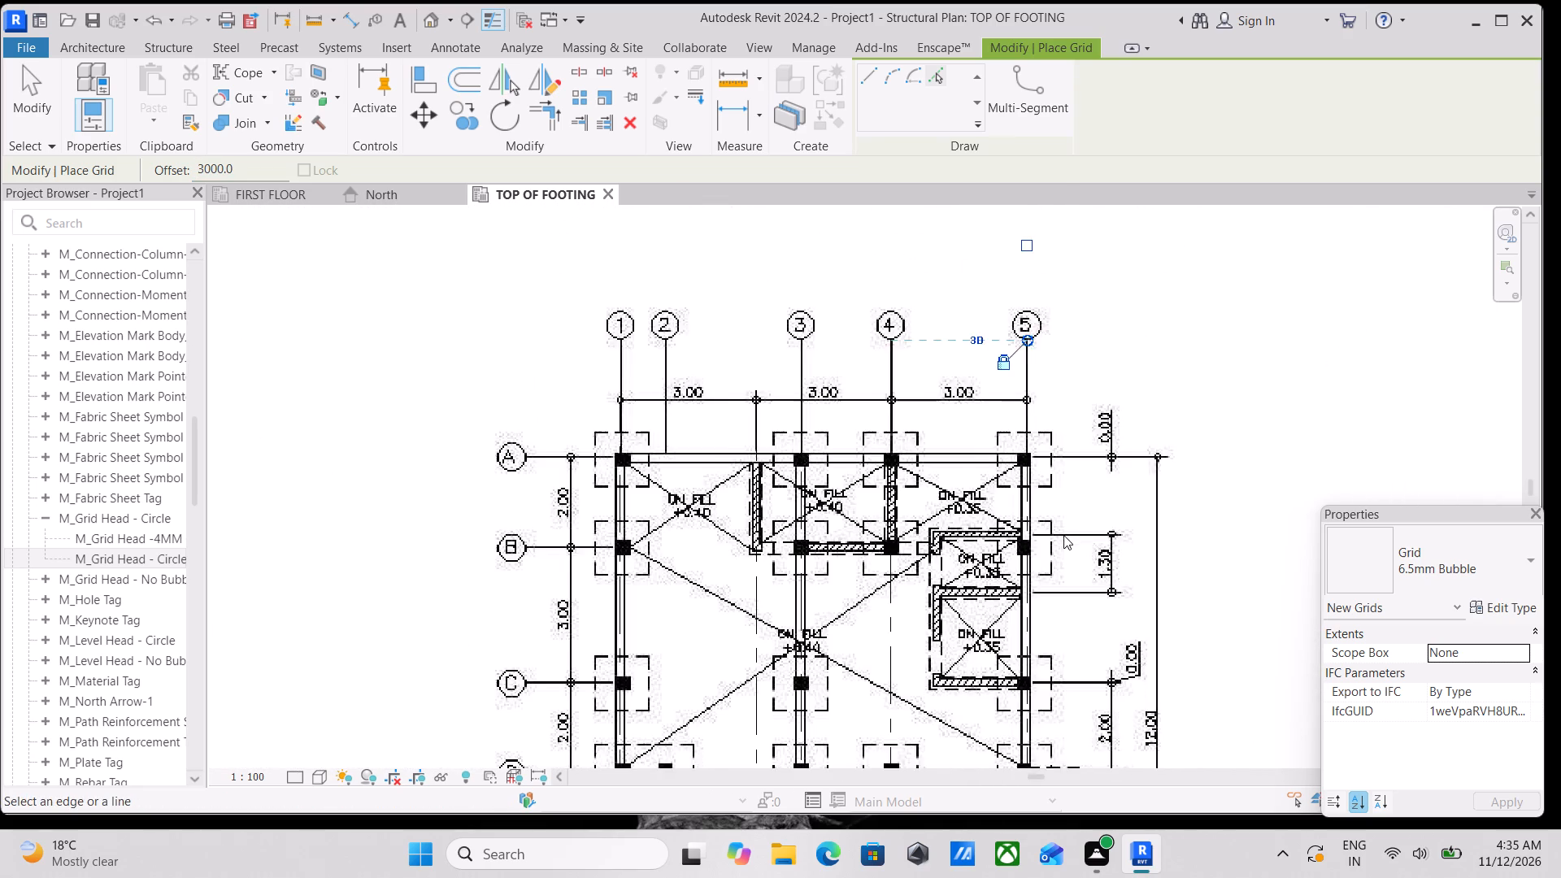
{"action": "middle_click_drag", "start_coordinate": [1063, 535], "coordinate": [1037, 347]}
{"action": "middle_click_drag", "start_coordinate": [1041, 456], "coordinate": [1044, 288]}
{"action": "middle_click_drag", "start_coordinate": [1015, 576], "coordinate": [1020, 384]}
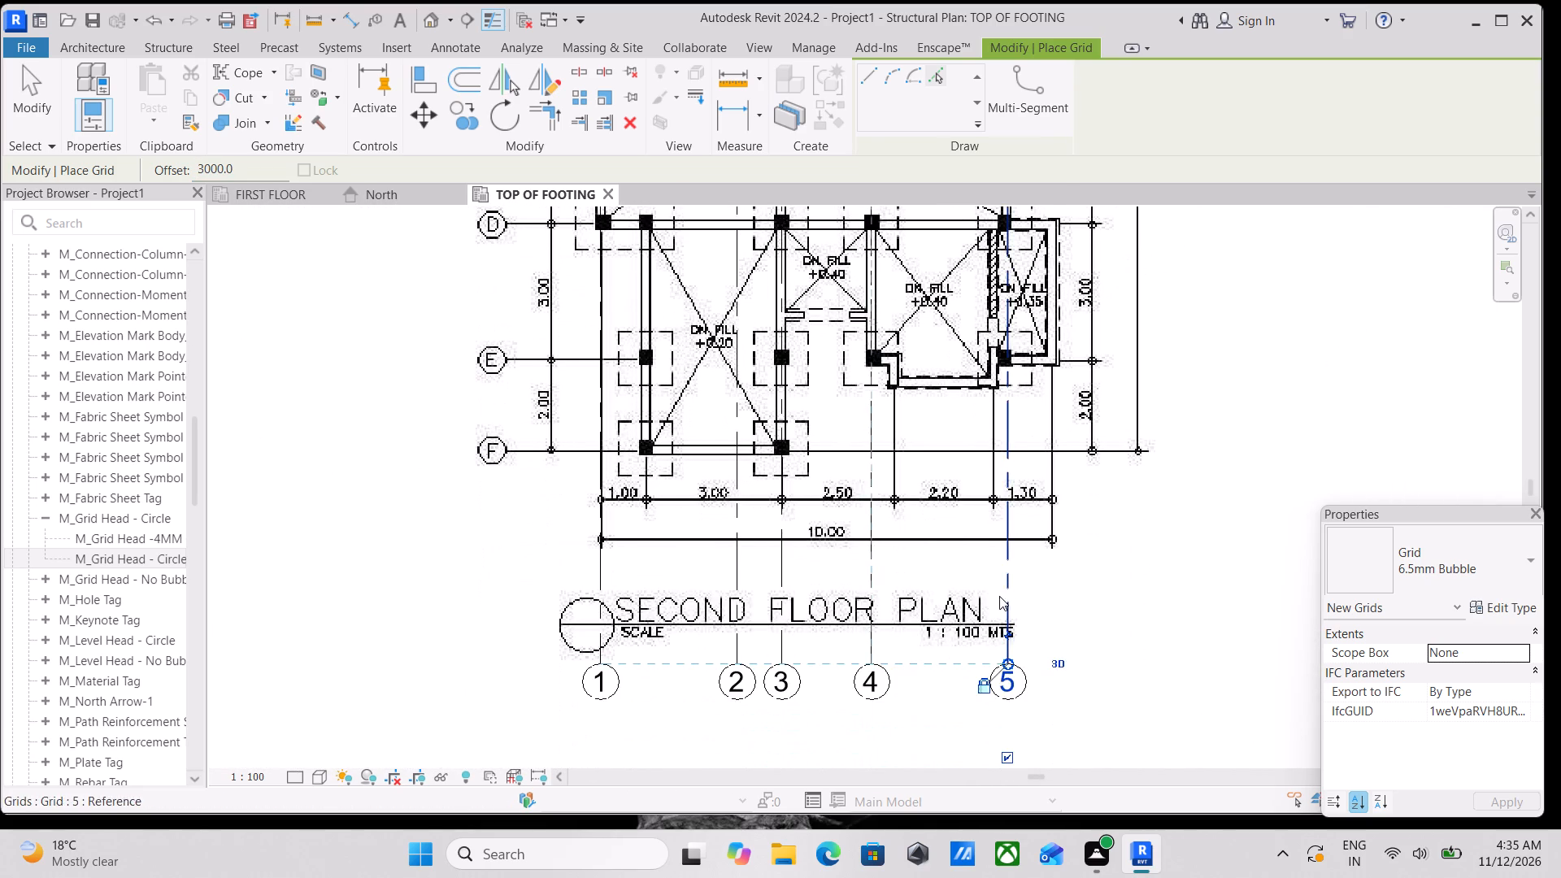
{"action": "middle_click_drag", "start_coordinate": [999, 595], "coordinate": [1026, 530]}
{"action": "middle_click_drag", "start_coordinate": [858, 557], "coordinate": [942, 827]}
{"action": "middle_click_drag", "start_coordinate": [887, 585], "coordinate": [920, 787]}
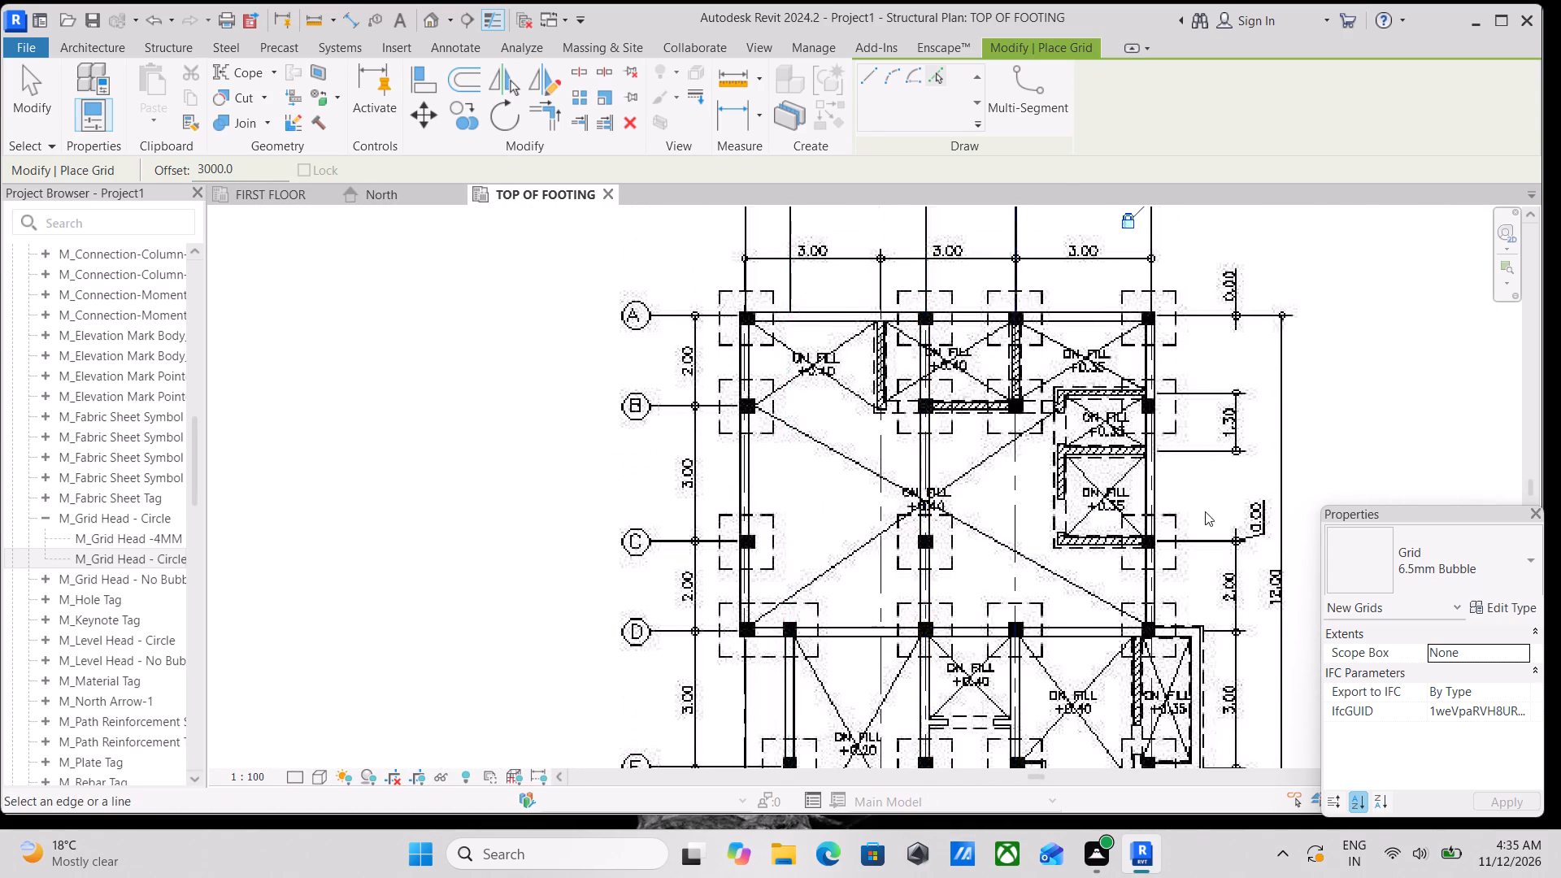
Examine the new grid's upper end against the plan's axis 5 bubble and the 3.00 dimension end mark.
{"action": "scroll", "coordinate": [1259, 446], "scroll_direction": "up", "scroll_amount": 1}
{"action": "middle_click_drag", "start_coordinate": [1225, 406], "coordinate": [1237, 770]}
{"action": "scroll", "coordinate": [1168, 624], "scroll_direction": "up", "scroll_amount": 6}
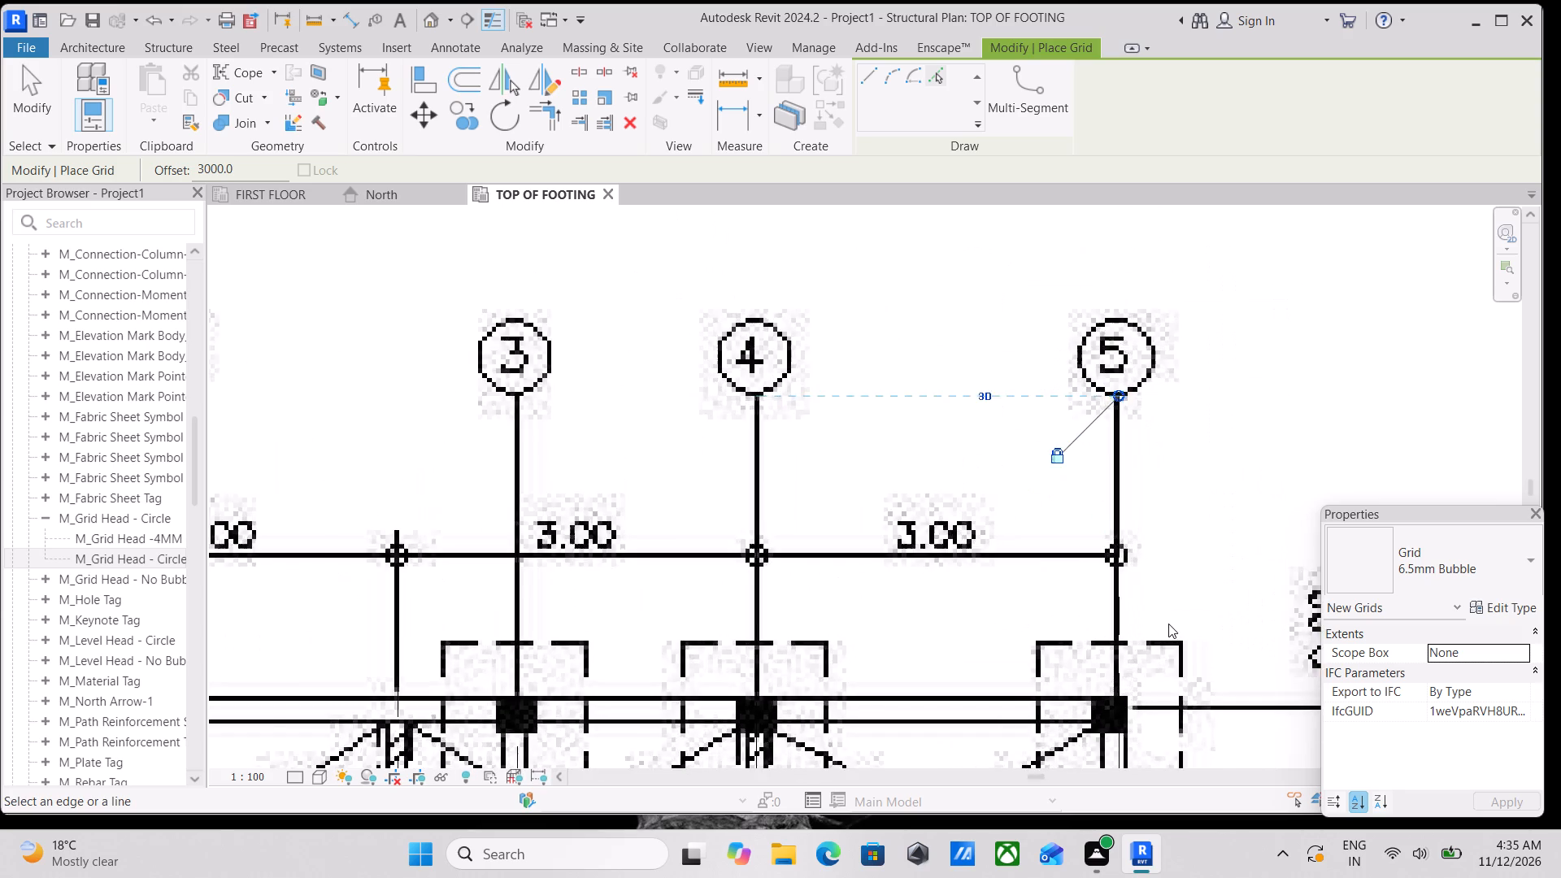
{"action": "scroll", "coordinate": [1168, 624], "scroll_direction": "up", "scroll_amount": 4}
{"action": "scroll", "coordinate": [1168, 624], "scroll_direction": "down", "scroll_amount": 6}
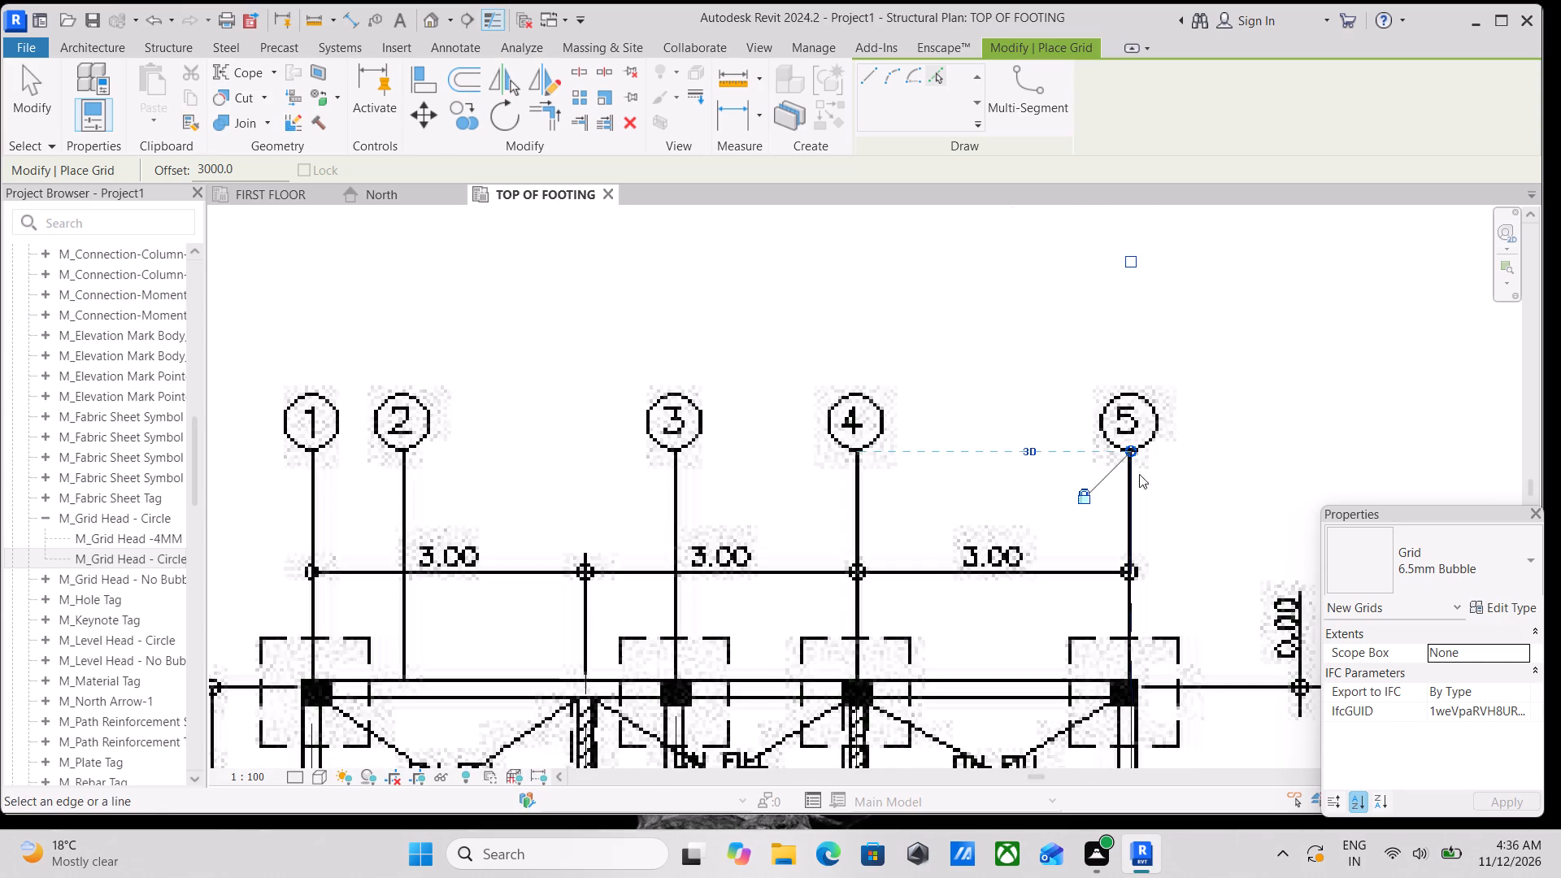
{"action": "scroll", "coordinate": [1072, 363], "scroll_direction": "up", "scroll_amount": 5}
{"action": "scroll", "coordinate": [1241, 553], "scroll_direction": "up", "scroll_amount": 4}
{"action": "scroll", "coordinate": [1240, 557], "scroll_direction": "down", "scroll_amount": 5}
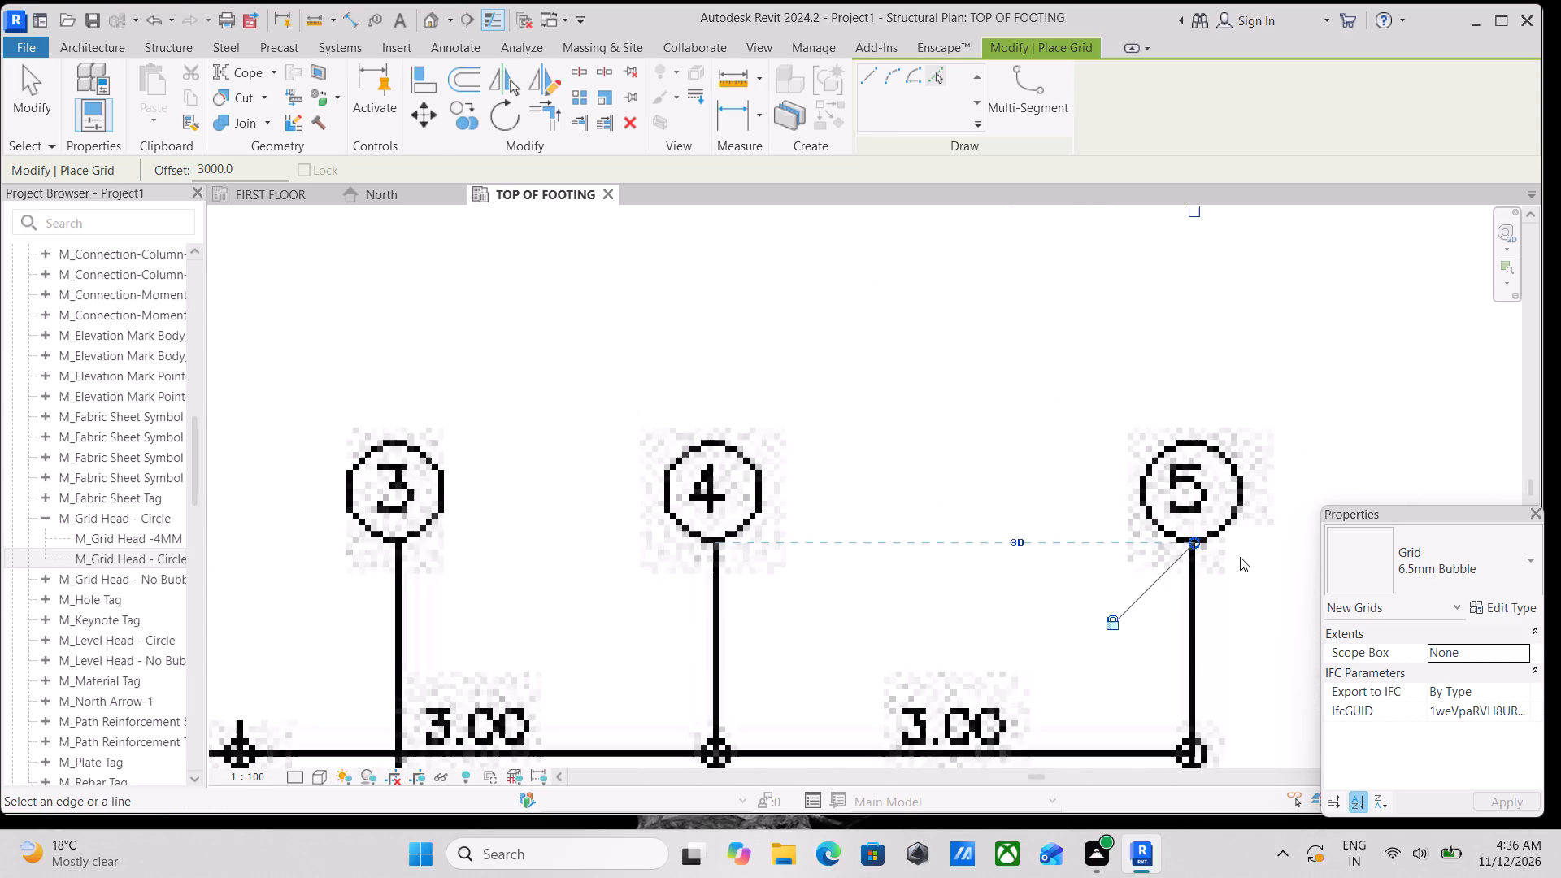
{"action": "scroll", "coordinate": [1239, 559], "scroll_direction": "down", "scroll_amount": 5}
{"action": "middle_click_drag", "start_coordinate": [1233, 556], "coordinate": [1176, 415]}
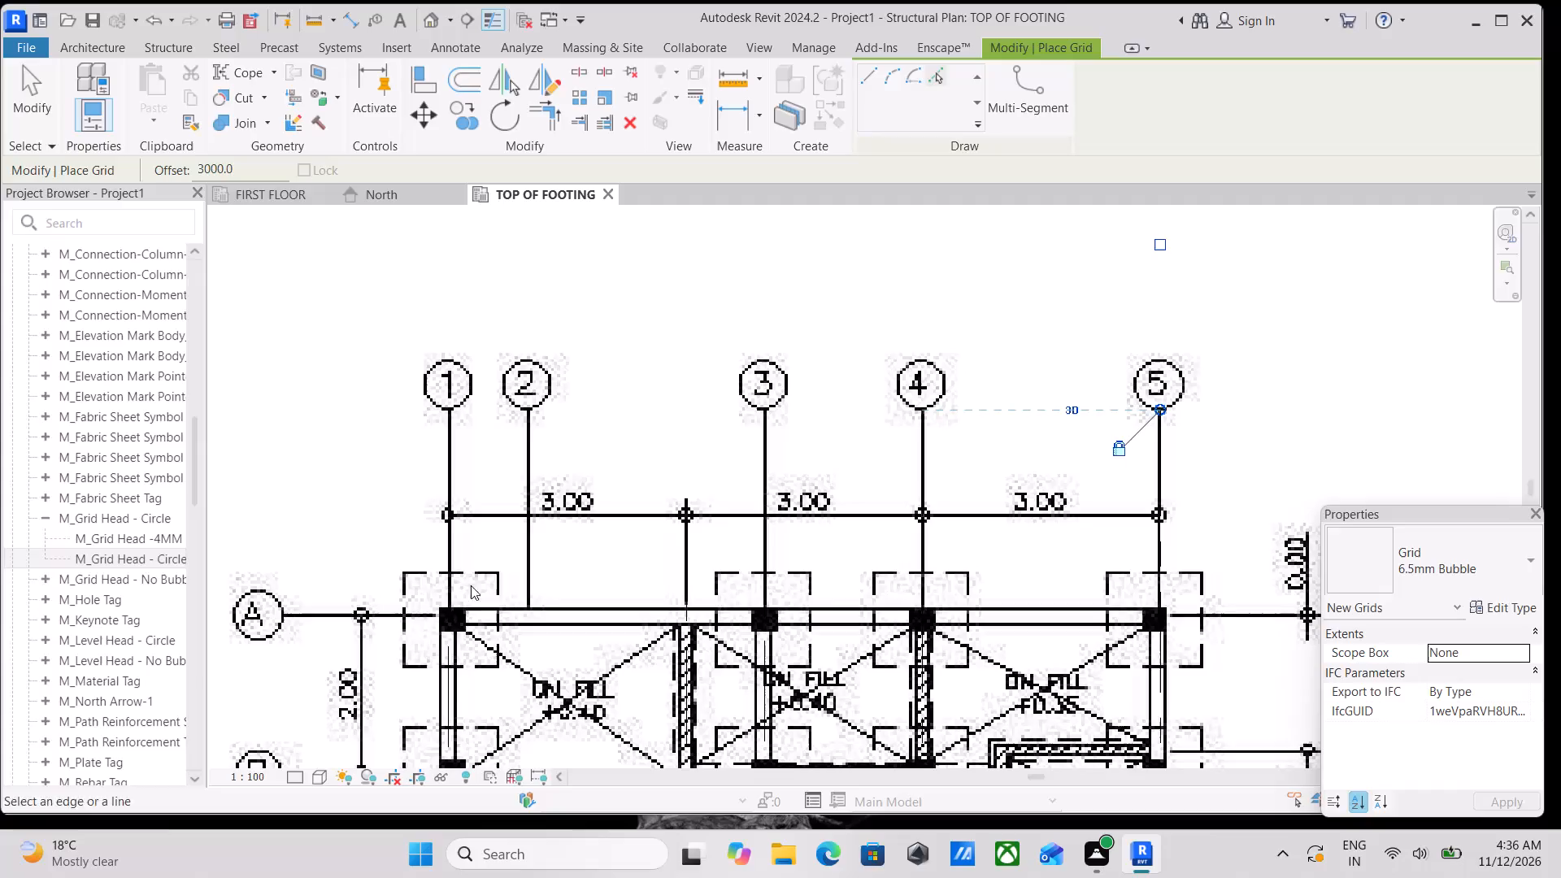
Place a grid offset 3 m from grid 4, on its axis 3 side, along the plan's first 3.00 dimension end mark.
{"action": "scroll", "coordinate": [328, 259], "scroll_direction": "down", "scroll_amount": 3}
{"action": "scroll", "coordinate": [411, 397], "scroll_direction": "up", "scroll_amount": 2}
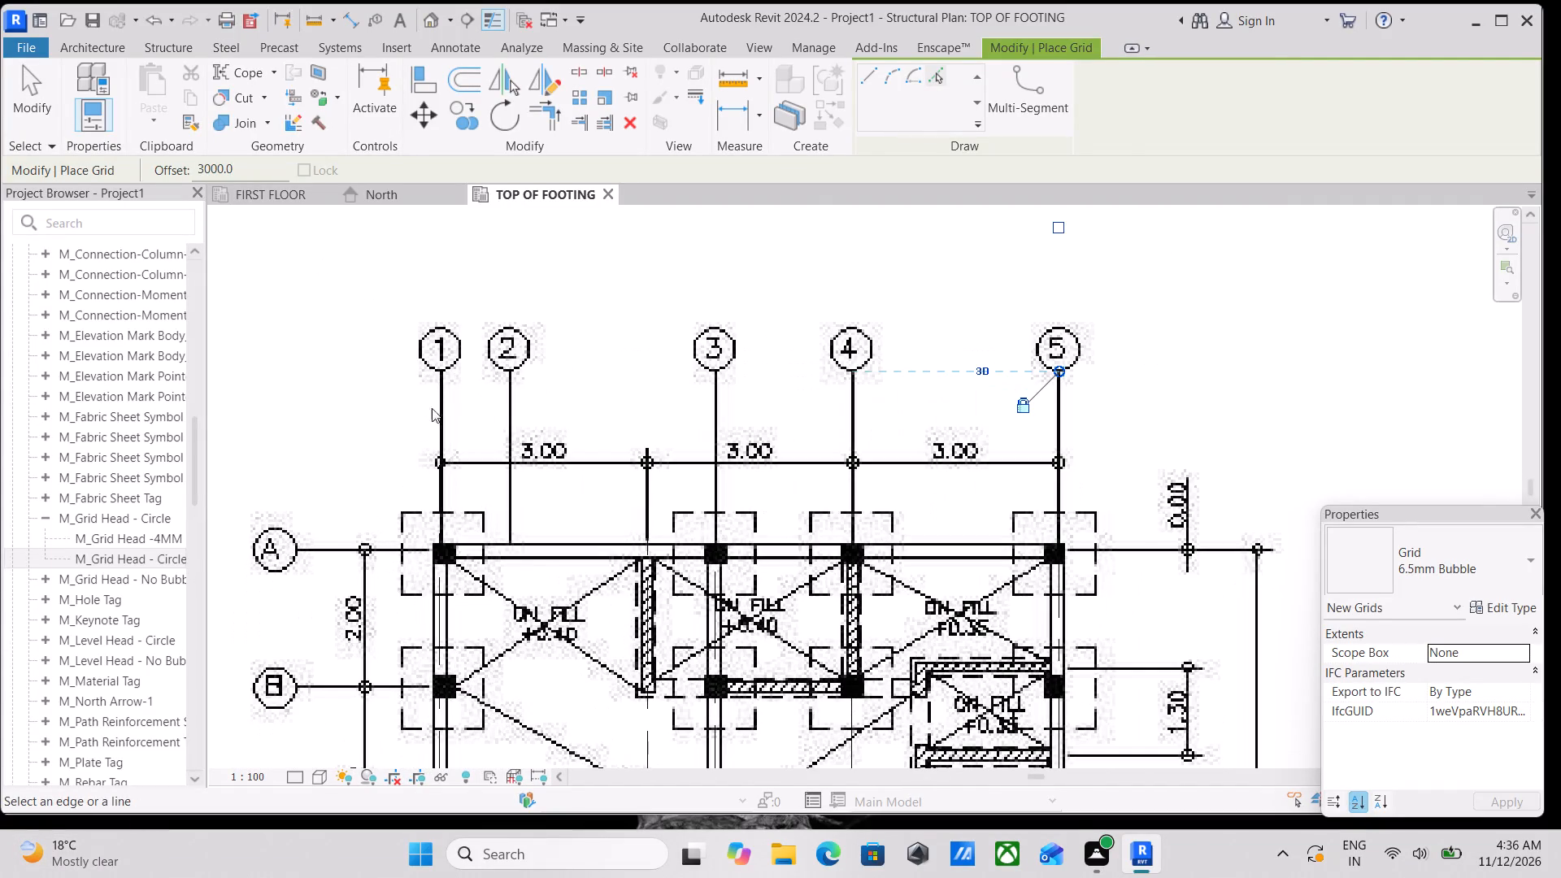
{"action": "middle_click_drag", "start_coordinate": [448, 455], "coordinate": [511, 333]}
{"action": "scroll", "coordinate": [503, 381], "scroll_direction": "up", "scroll_amount": 4}
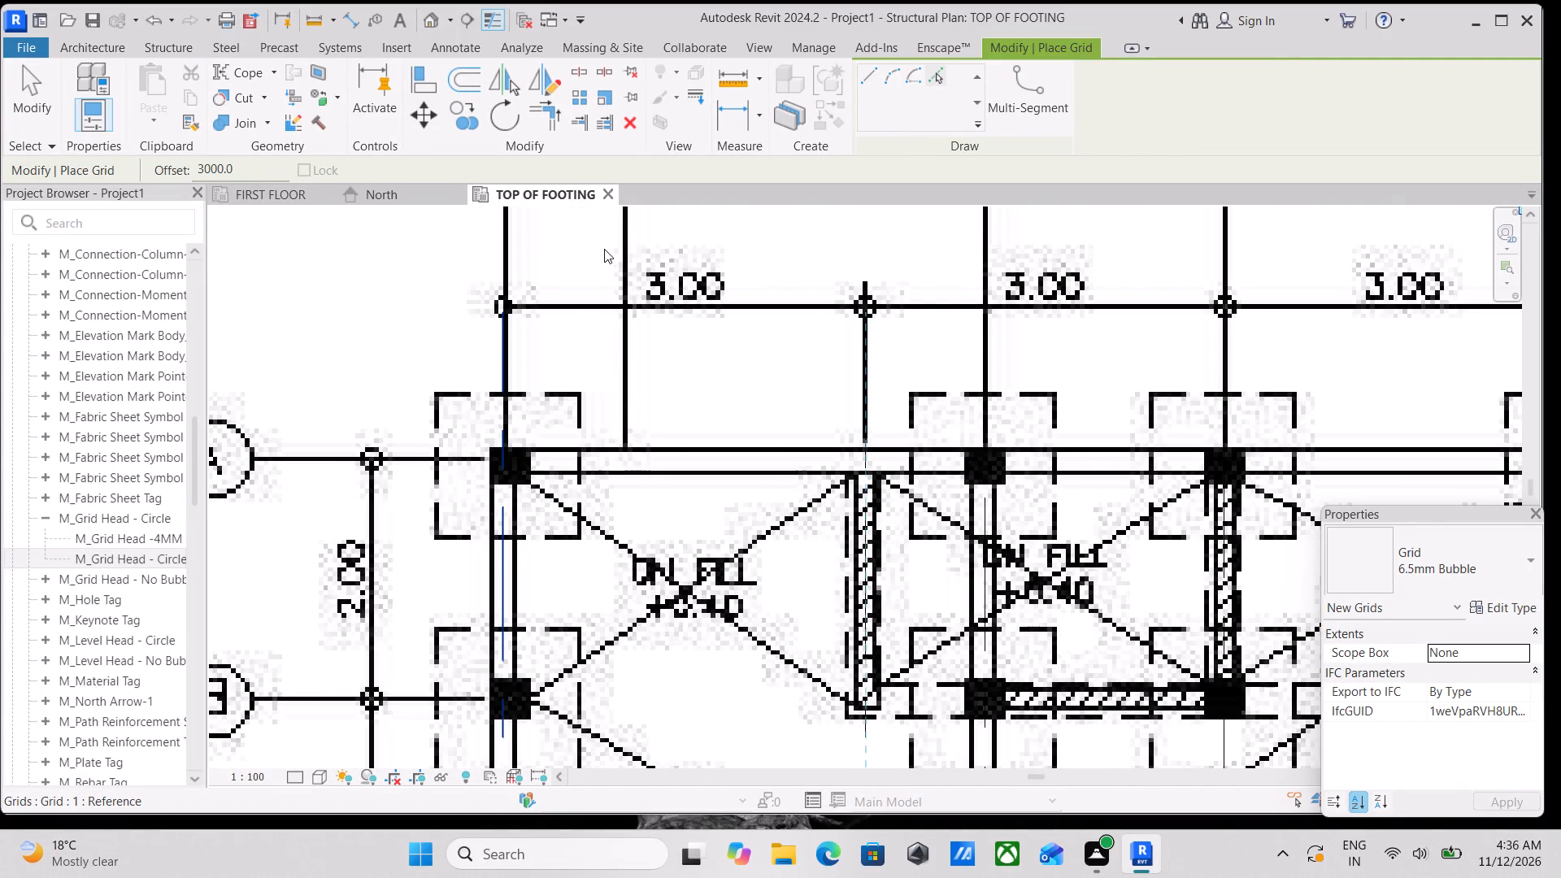
{"action": "scroll", "coordinate": [657, 305], "scroll_direction": "down", "scroll_amount": 3}
{"action": "middle_click_drag", "start_coordinate": [662, 323], "coordinate": [672, 367]}
{"action": "scroll", "coordinate": [672, 365], "scroll_direction": "up", "scroll_amount": 1}
{"action": "scroll", "coordinate": [676, 268], "scroll_direction": "down", "scroll_amount": 1}
{"action": "middle_click_drag", "start_coordinate": [676, 268], "coordinate": [686, 367]}
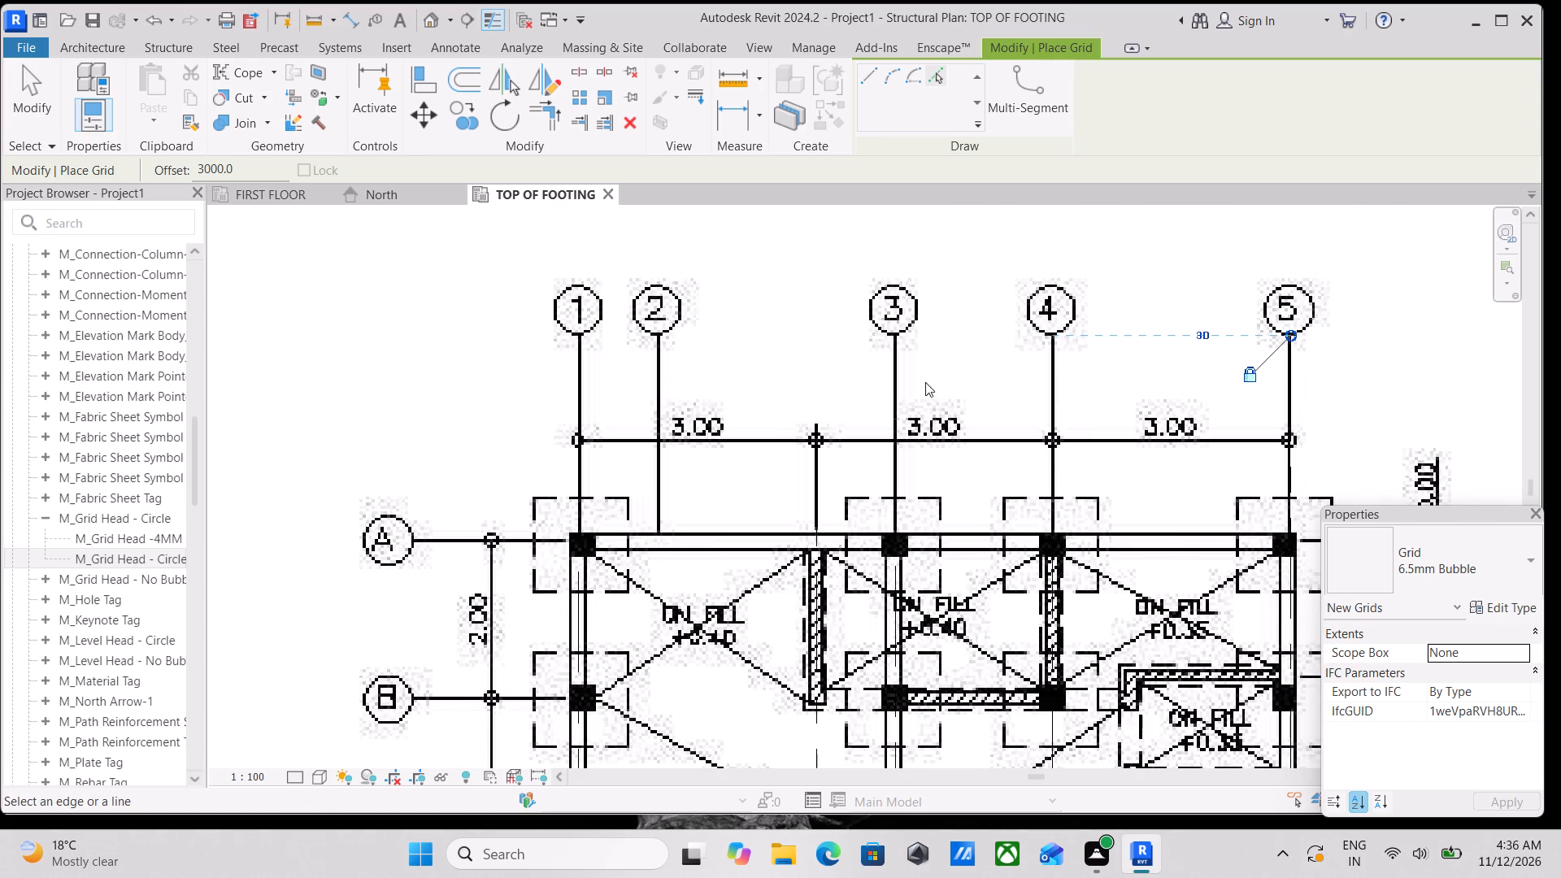
{"action": "left_click", "coordinate": [890, 395]}
{"action": "left_click", "coordinate": [1050, 415]}
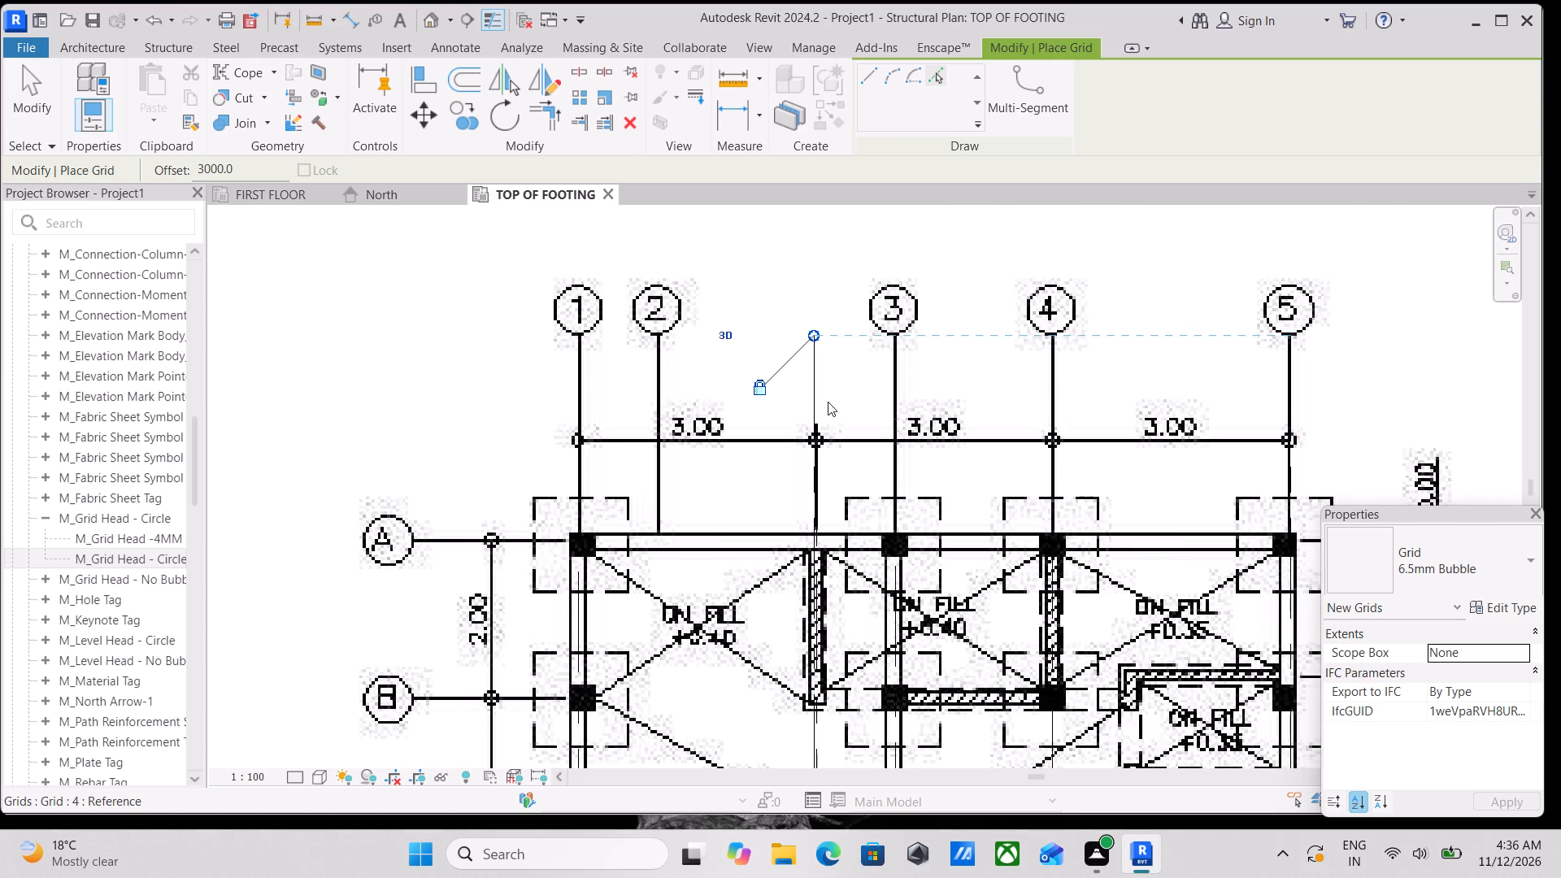
Place a grid offset 3 m from grid 1, outside the plan beyond axis 1.
{"action": "scroll", "coordinate": [816, 416], "scroll_direction": "down", "scroll_amount": 2}
{"action": "middle_click_drag", "start_coordinate": [816, 413], "coordinate": [914, 345]}
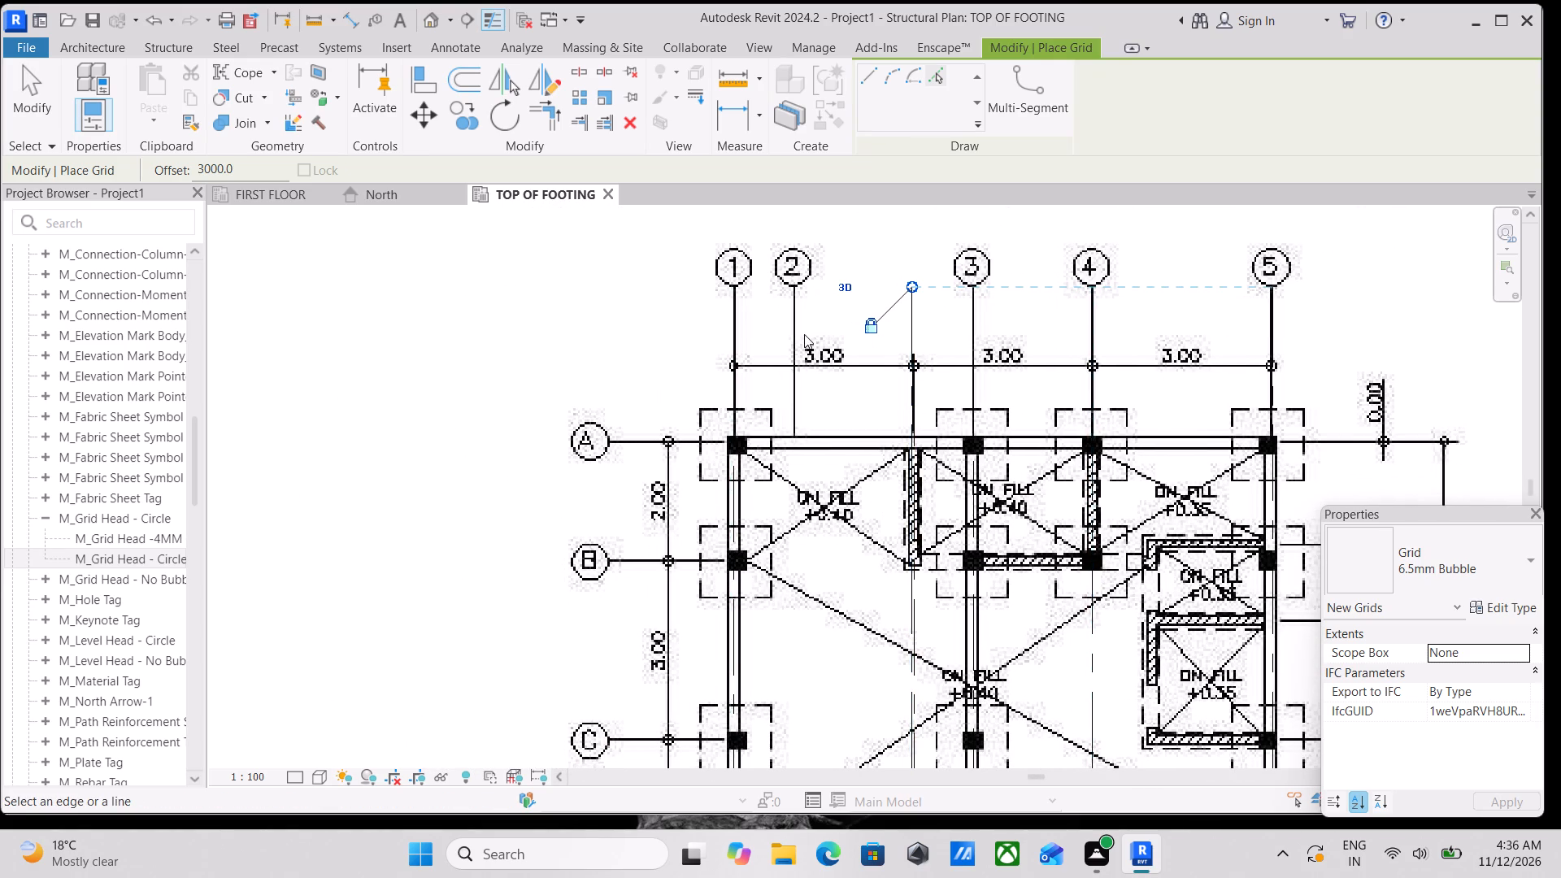
{"action": "left_click", "coordinate": [799, 334]}
{"action": "scroll", "coordinate": [763, 359], "scroll_direction": "up", "scroll_amount": 3}
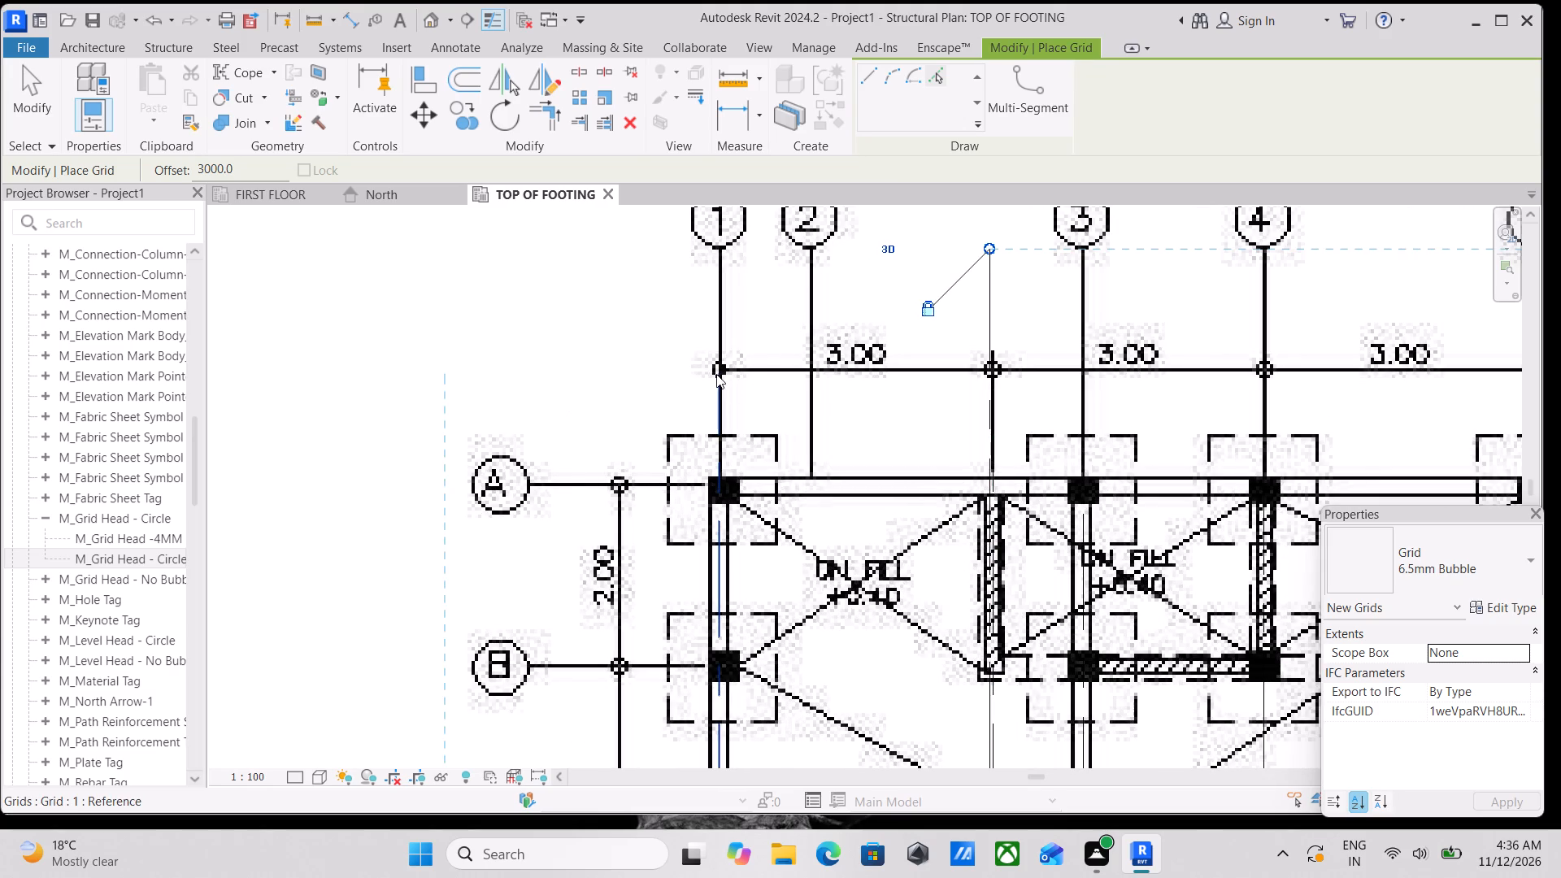
{"action": "left_click", "coordinate": [716, 372]}
{"action": "scroll", "coordinate": [760, 379], "scroll_direction": "down", "scroll_amount": 3}
{"action": "middle_click_drag", "start_coordinate": [760, 361], "coordinate": [772, 216]}
{"action": "scroll", "coordinate": [772, 206], "scroll_direction": "down", "scroll_amount": 2}
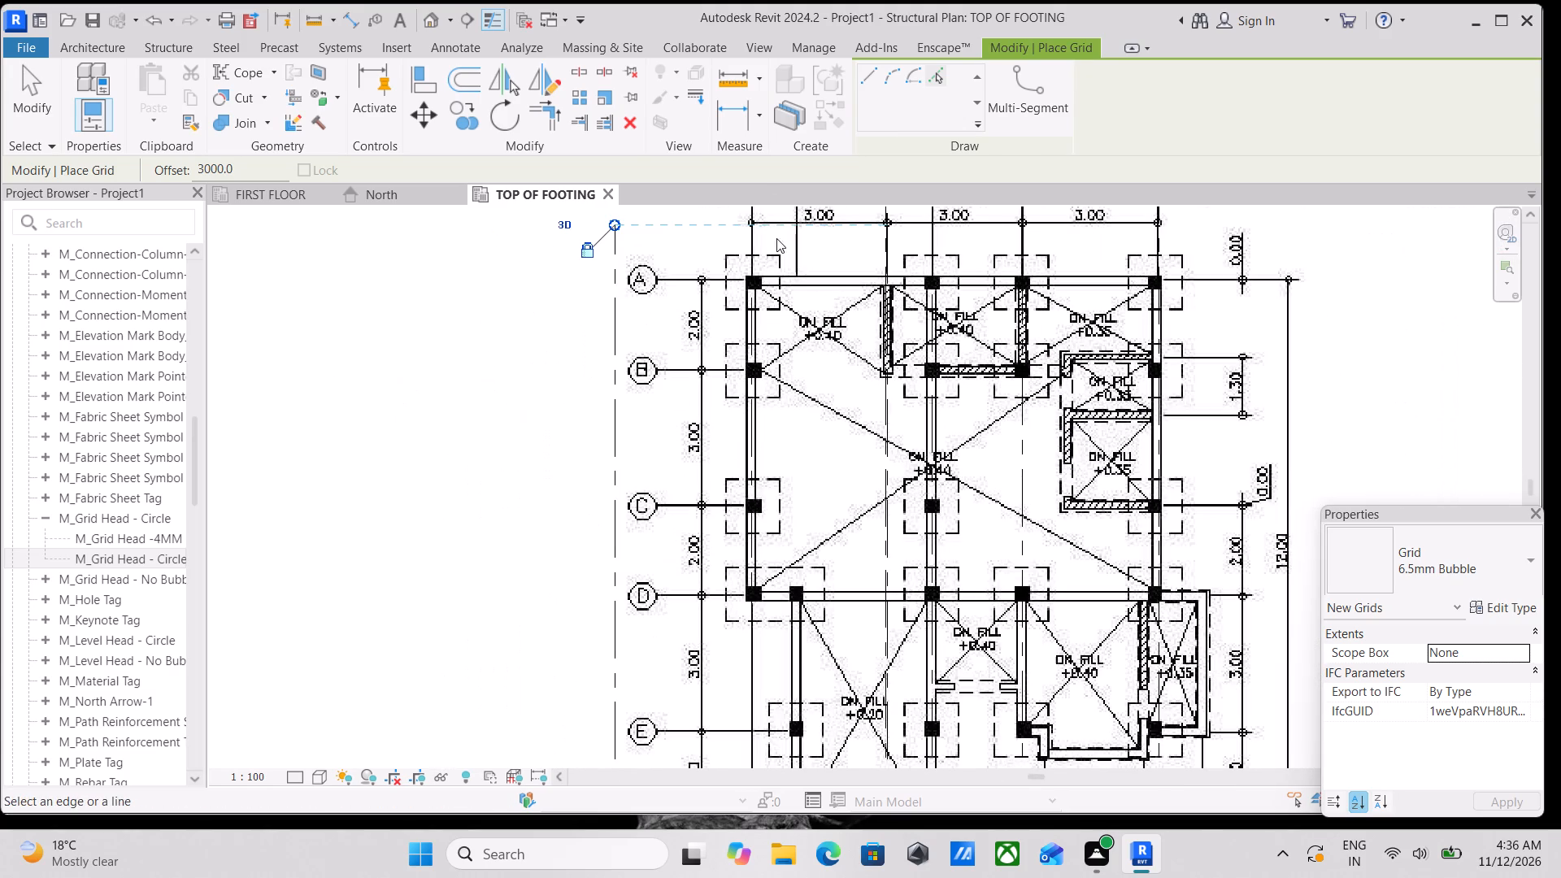
Undo the grid placed 3 m outside the plan beyond axis 1 and leave the Grid command.
{"action": "middle_click_drag", "start_coordinate": [767, 291], "coordinate": [769, 309]}
{"action": "scroll", "coordinate": [769, 309], "scroll_direction": "down", "scroll_amount": 1}
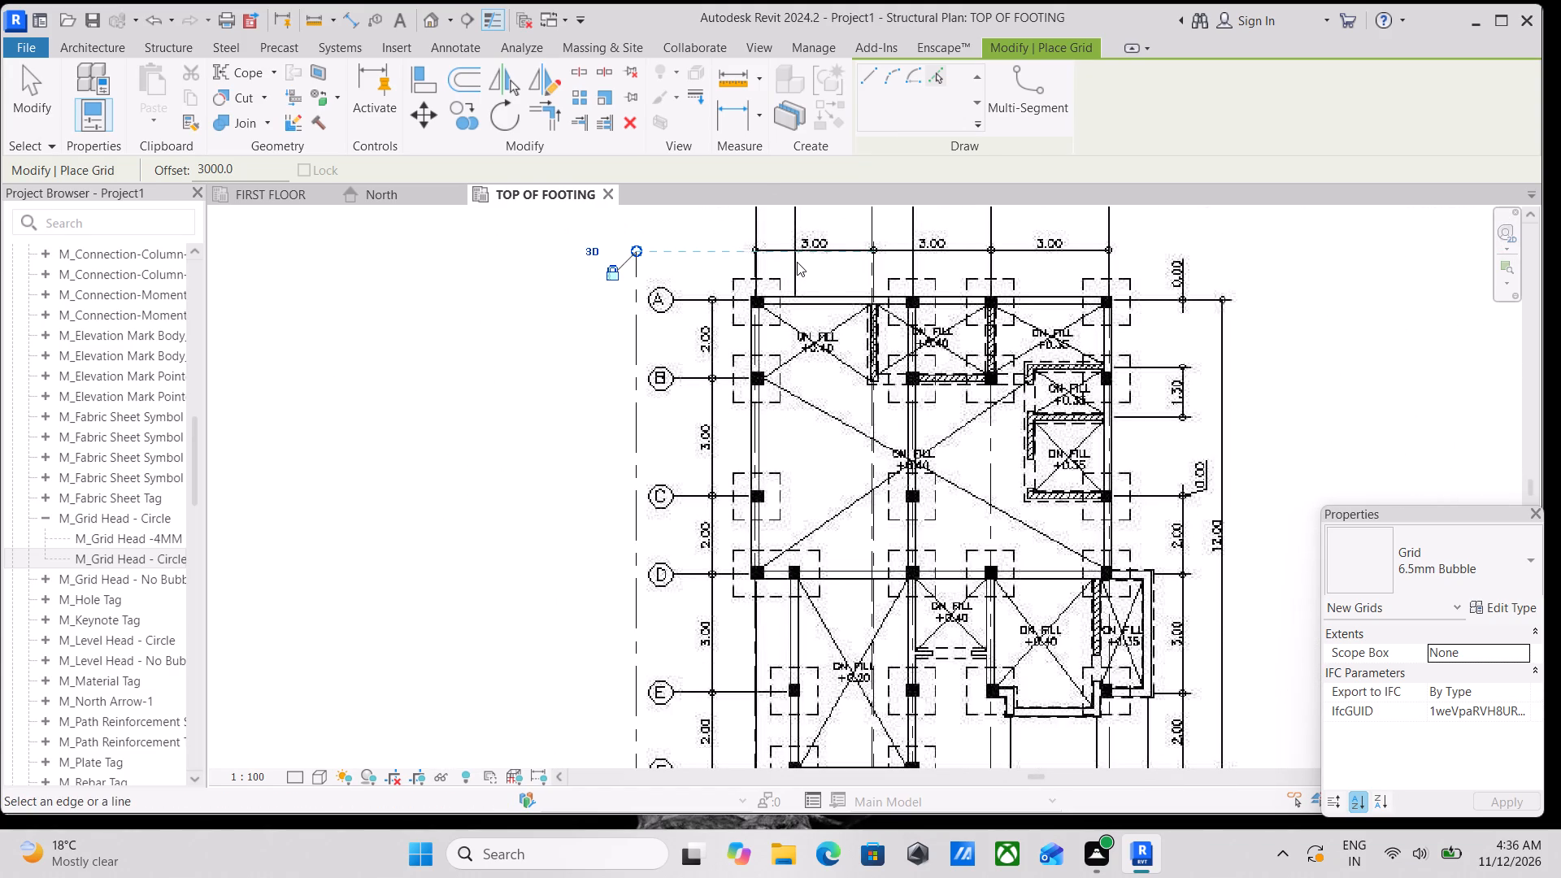
{"action": "key", "text": "ctrl+z"}
{"action": "scroll", "coordinate": [812, 250], "scroll_direction": "down", "scroll_amount": 3}
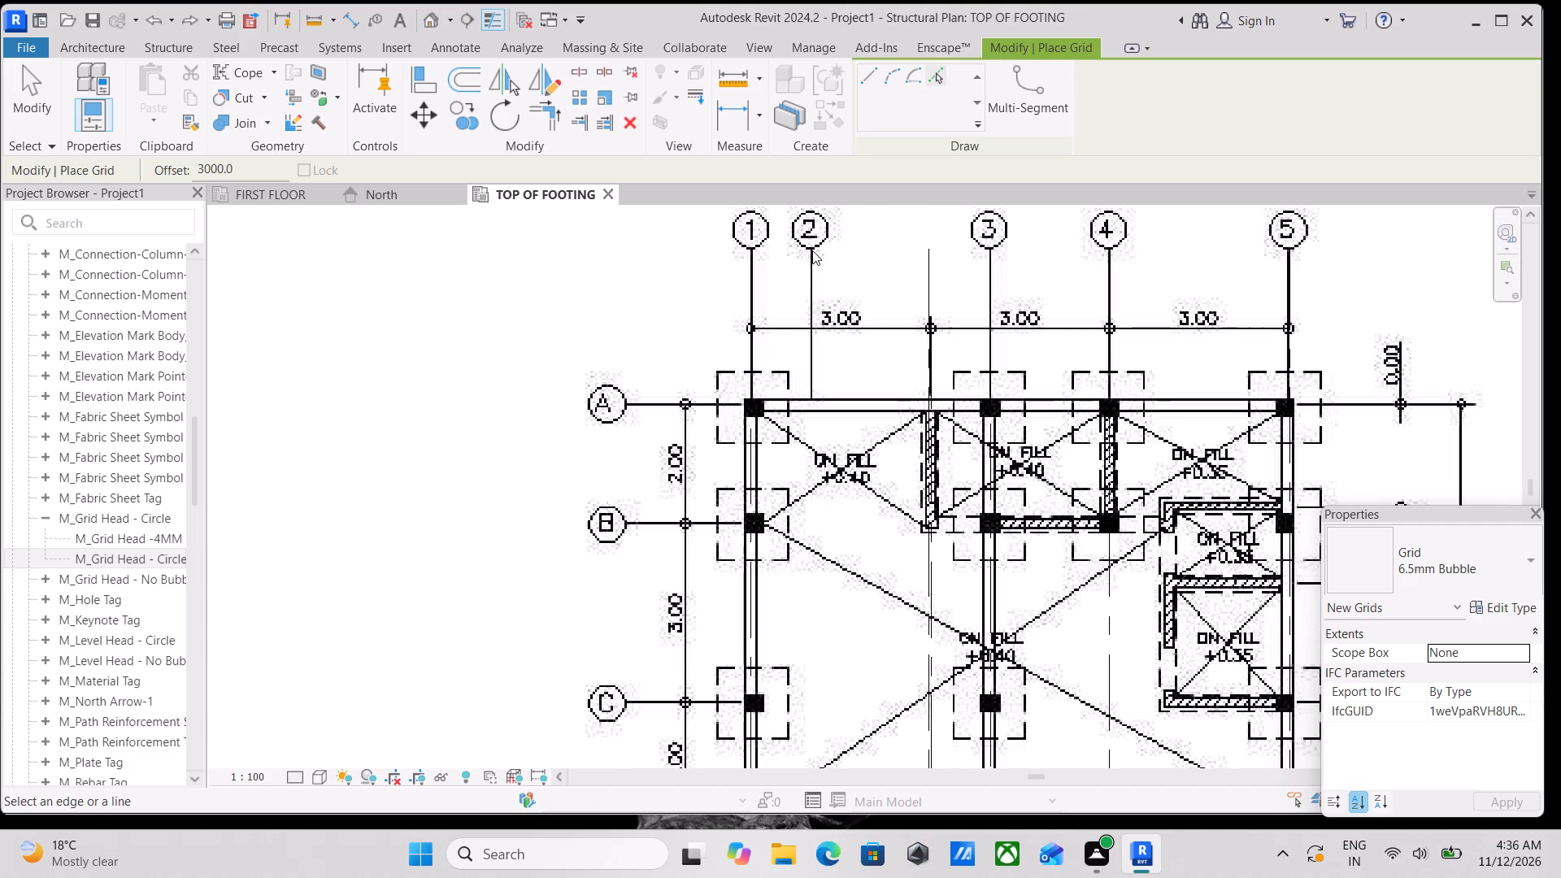
{"action": "middle_click_drag", "start_coordinate": [831, 285], "coordinate": [775, 292]}
{"action": "key", "text": "Escape"}
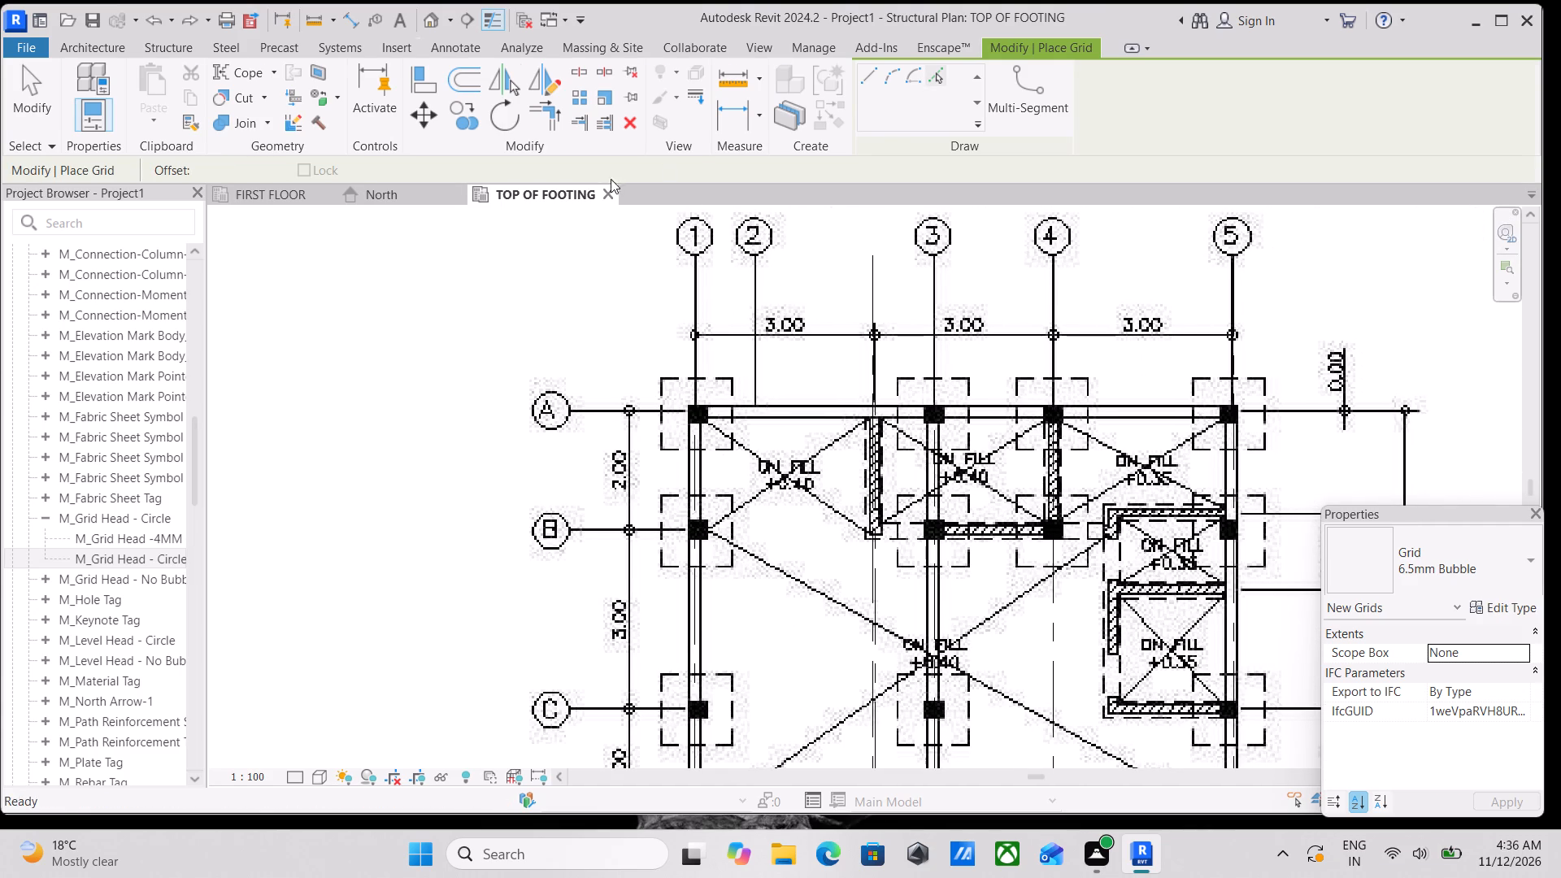
{"action": "key", "text": "Escape"}
{"action": "middle_click_drag", "start_coordinate": [1024, 330], "coordinate": [776, 317]}
{"action": "key", "text": "Escape"}
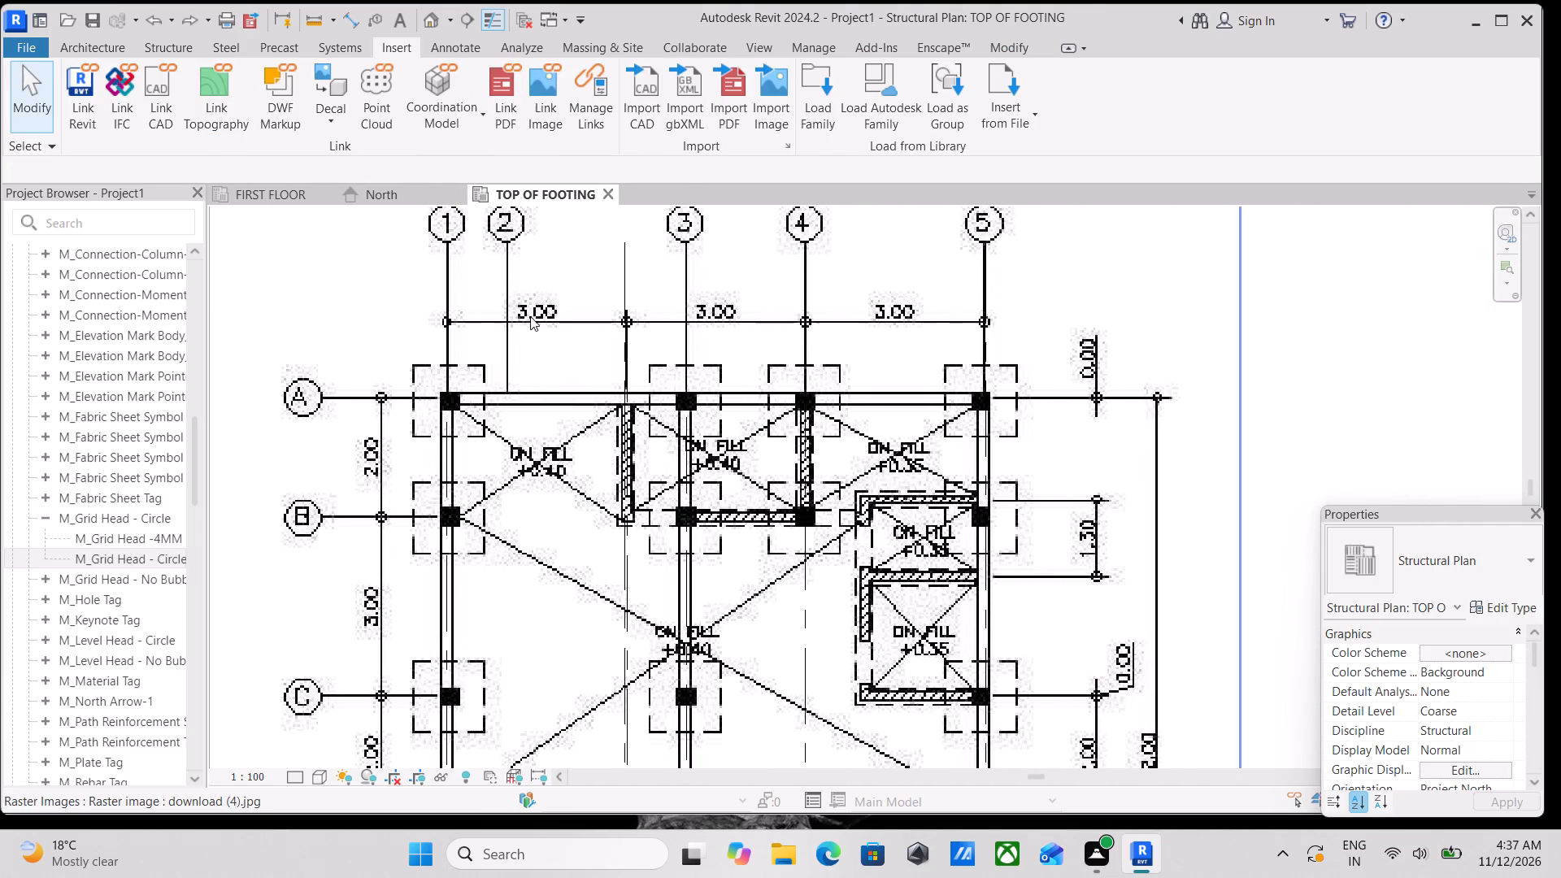
Examine the placed grids over the whole plan and against the plan's axis bubbles 1 to 5.
{"action": "scroll", "coordinate": [500, 321], "scroll_direction": "up", "scroll_amount": 4}
{"action": "scroll", "coordinate": [511, 315], "scroll_direction": "down", "scroll_amount": 4}
{"action": "middle_click_drag", "start_coordinate": [694, 316], "coordinate": [713, 224]}
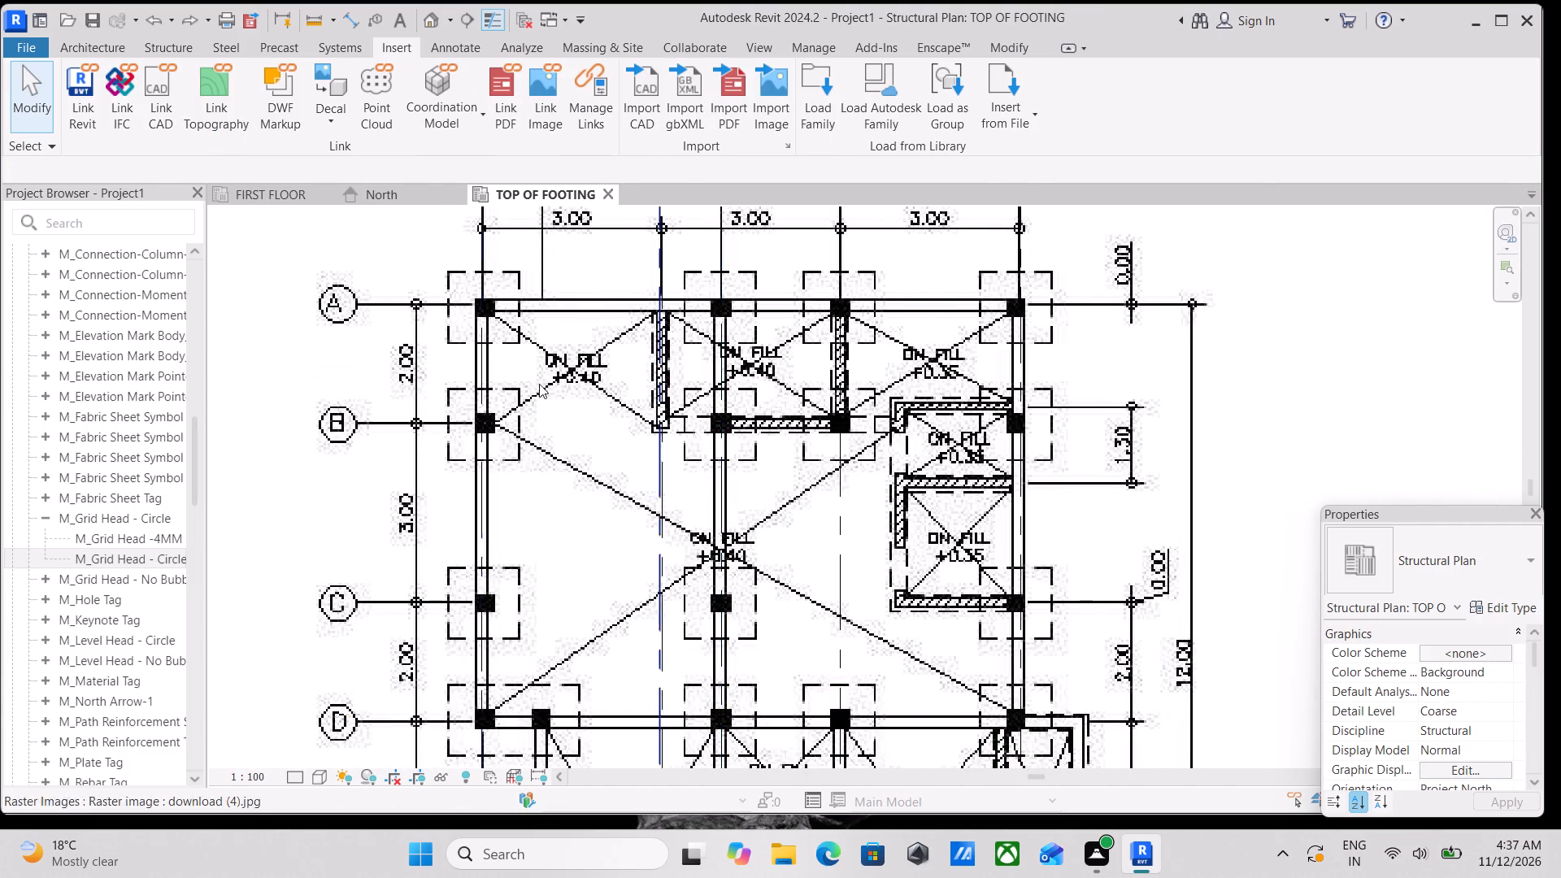
{"action": "scroll", "coordinate": [460, 382], "scroll_direction": "down", "scroll_amount": 3}
{"action": "scroll", "coordinate": [567, 432], "scroll_direction": "down", "scroll_amount": 3}
{"action": "middle_click_drag", "start_coordinate": [567, 415], "coordinate": [578, 325]}
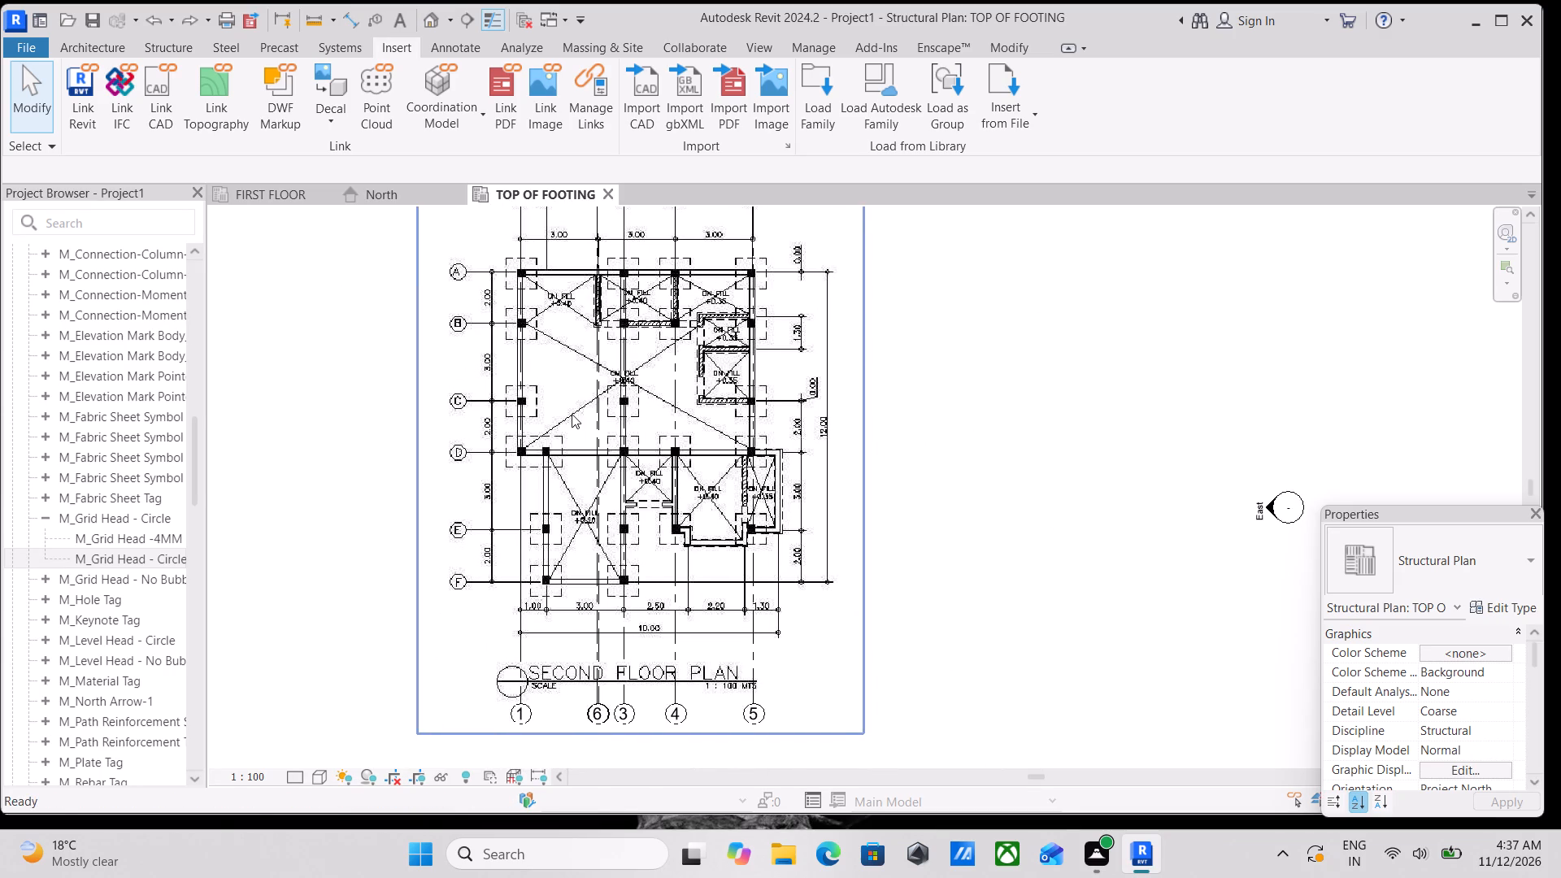
{"action": "scroll", "coordinate": [567, 367], "scroll_direction": "up", "scroll_amount": 2}
{"action": "middle_click_drag", "start_coordinate": [567, 367], "coordinate": [708, 624]}
{"action": "scroll", "coordinate": [689, 418], "scroll_direction": "up", "scroll_amount": 6}
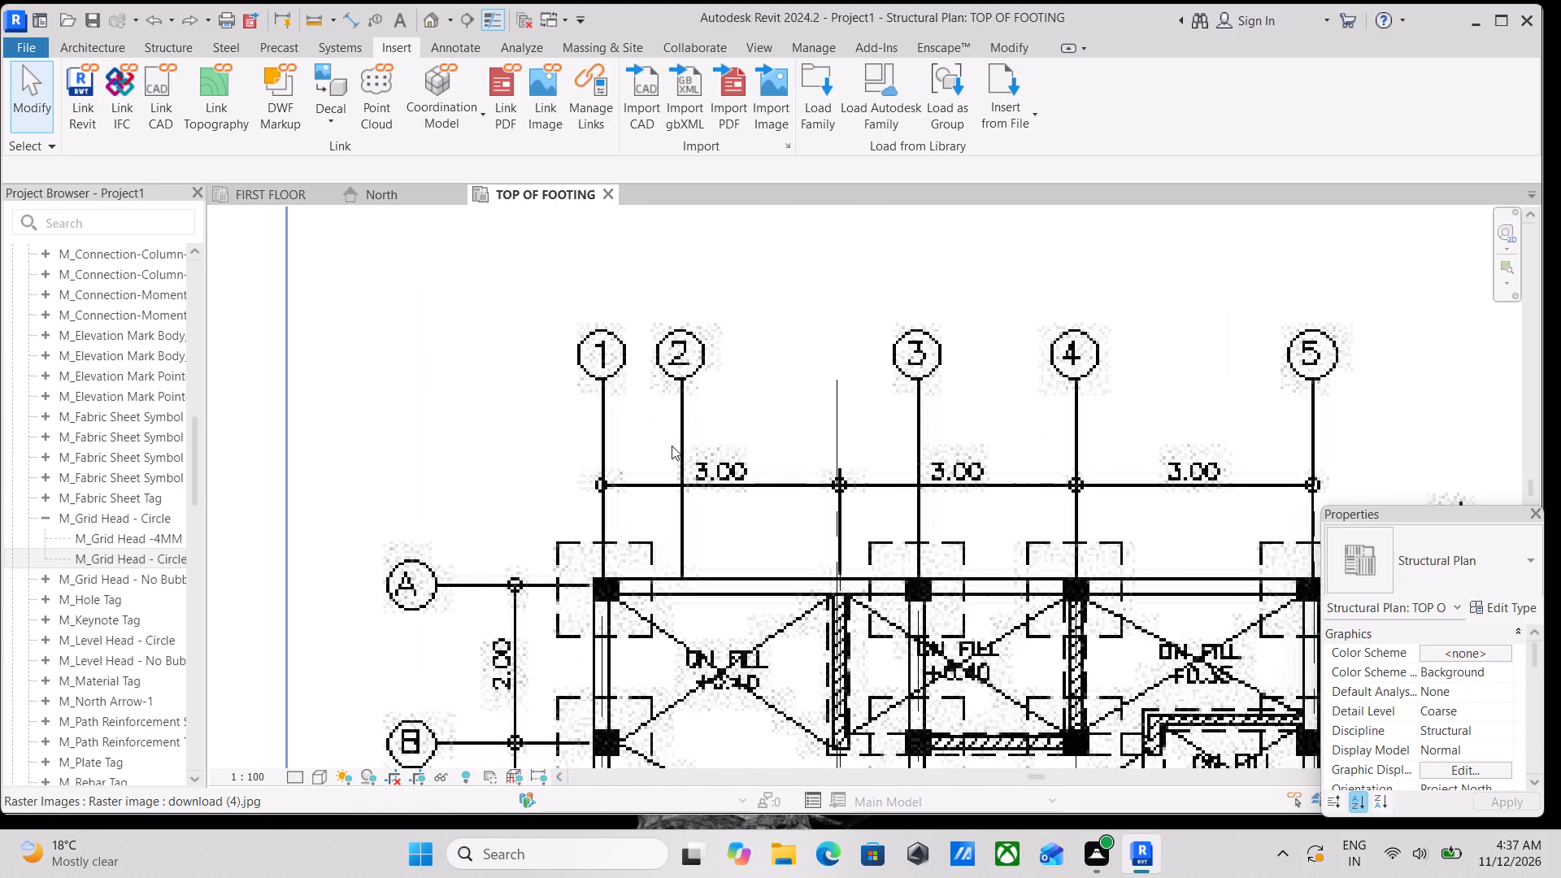
{"action": "middle_click_drag", "start_coordinate": [686, 446], "coordinate": [702, 385]}
{"action": "scroll", "coordinate": [704, 401], "scroll_direction": "up", "scroll_amount": 1}
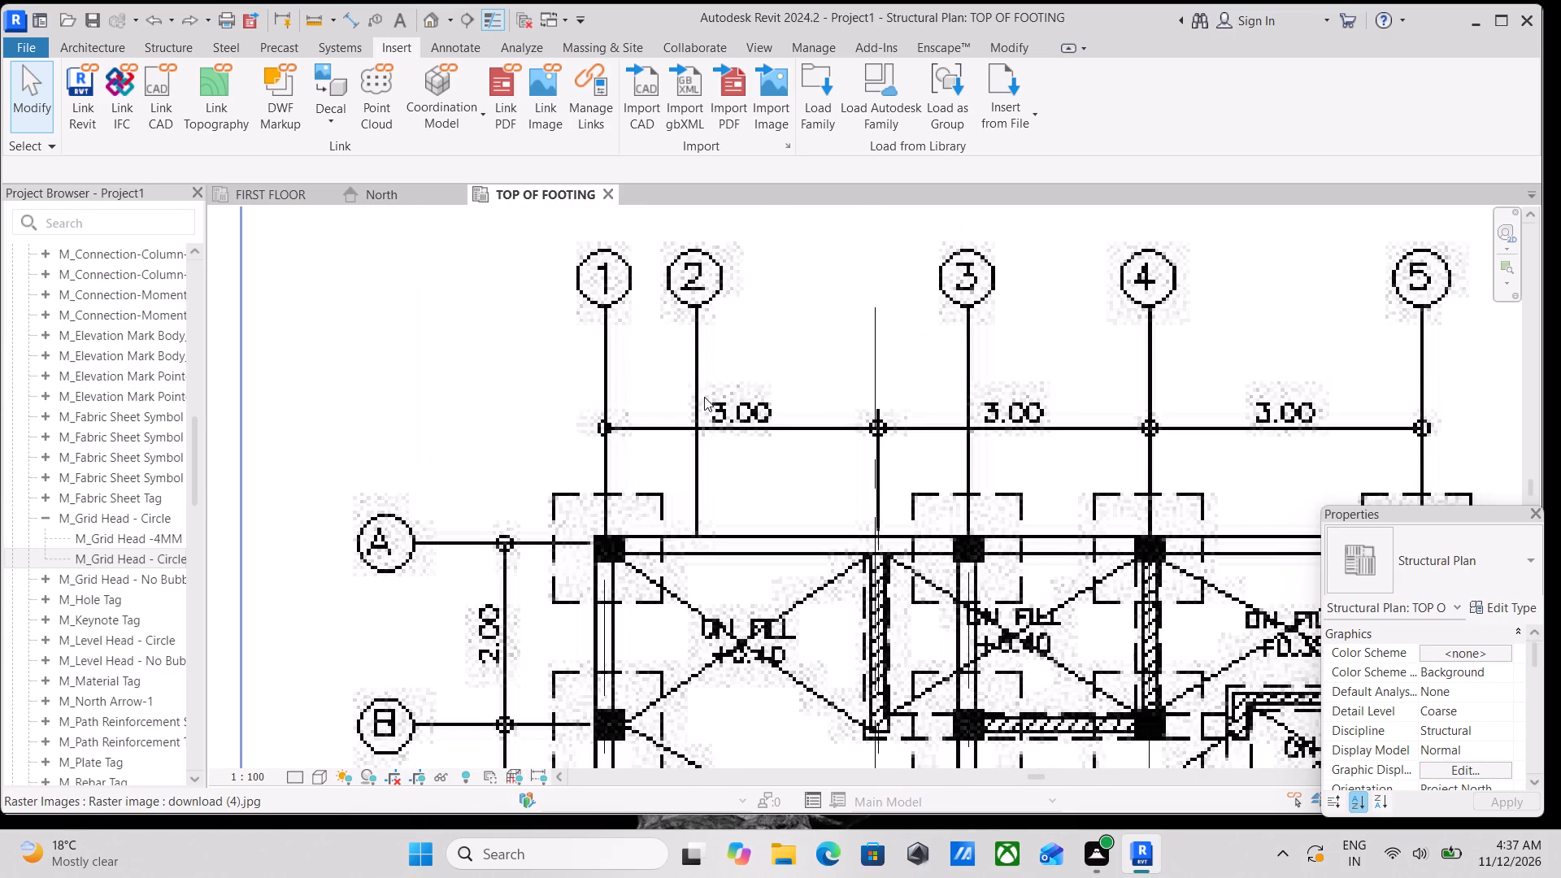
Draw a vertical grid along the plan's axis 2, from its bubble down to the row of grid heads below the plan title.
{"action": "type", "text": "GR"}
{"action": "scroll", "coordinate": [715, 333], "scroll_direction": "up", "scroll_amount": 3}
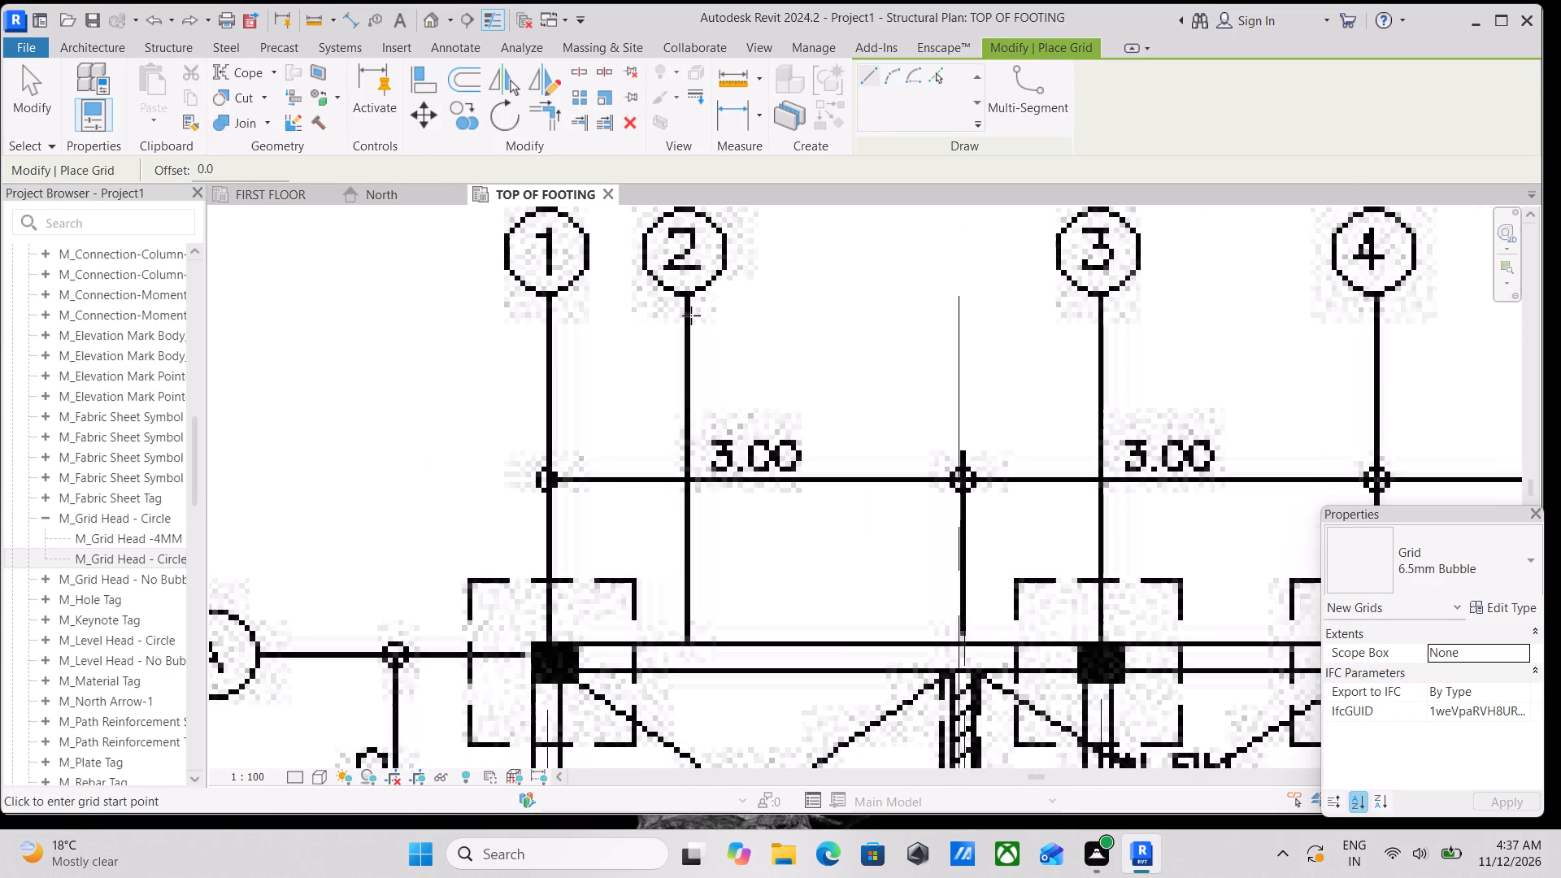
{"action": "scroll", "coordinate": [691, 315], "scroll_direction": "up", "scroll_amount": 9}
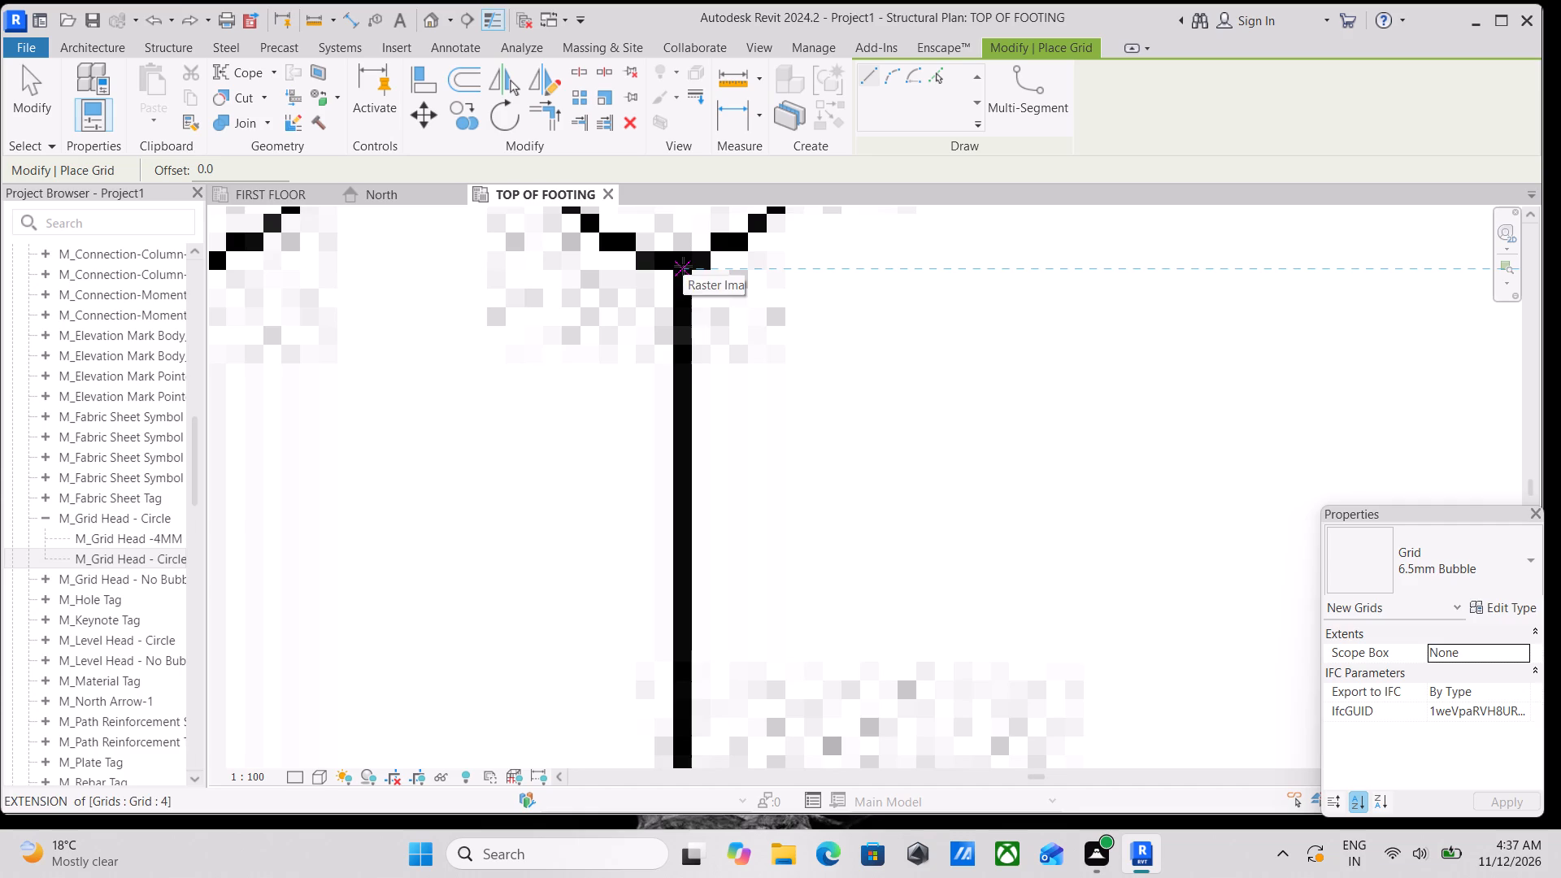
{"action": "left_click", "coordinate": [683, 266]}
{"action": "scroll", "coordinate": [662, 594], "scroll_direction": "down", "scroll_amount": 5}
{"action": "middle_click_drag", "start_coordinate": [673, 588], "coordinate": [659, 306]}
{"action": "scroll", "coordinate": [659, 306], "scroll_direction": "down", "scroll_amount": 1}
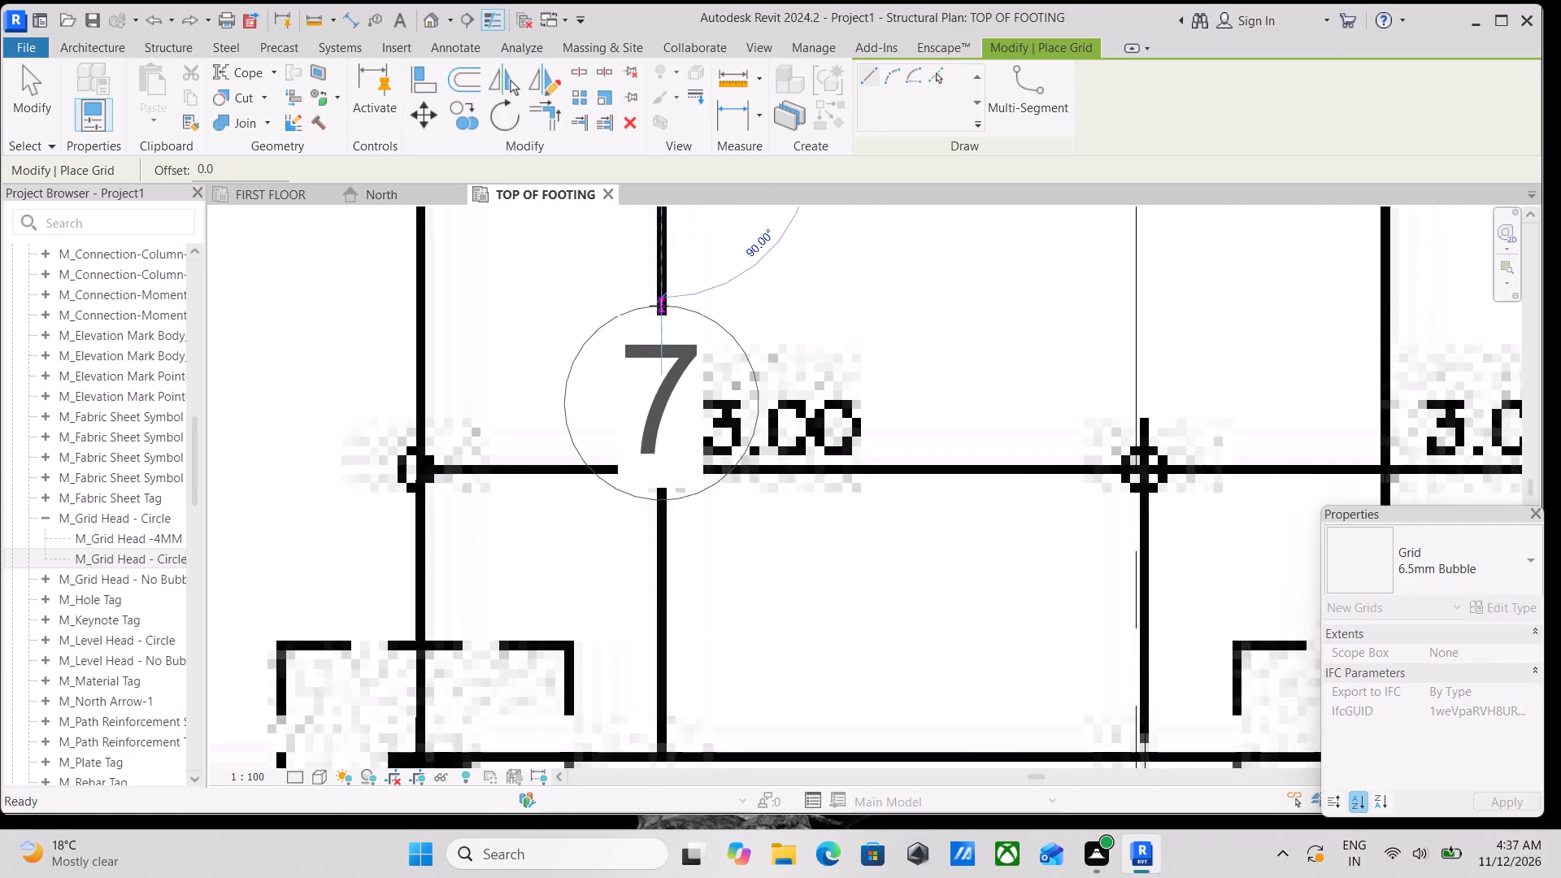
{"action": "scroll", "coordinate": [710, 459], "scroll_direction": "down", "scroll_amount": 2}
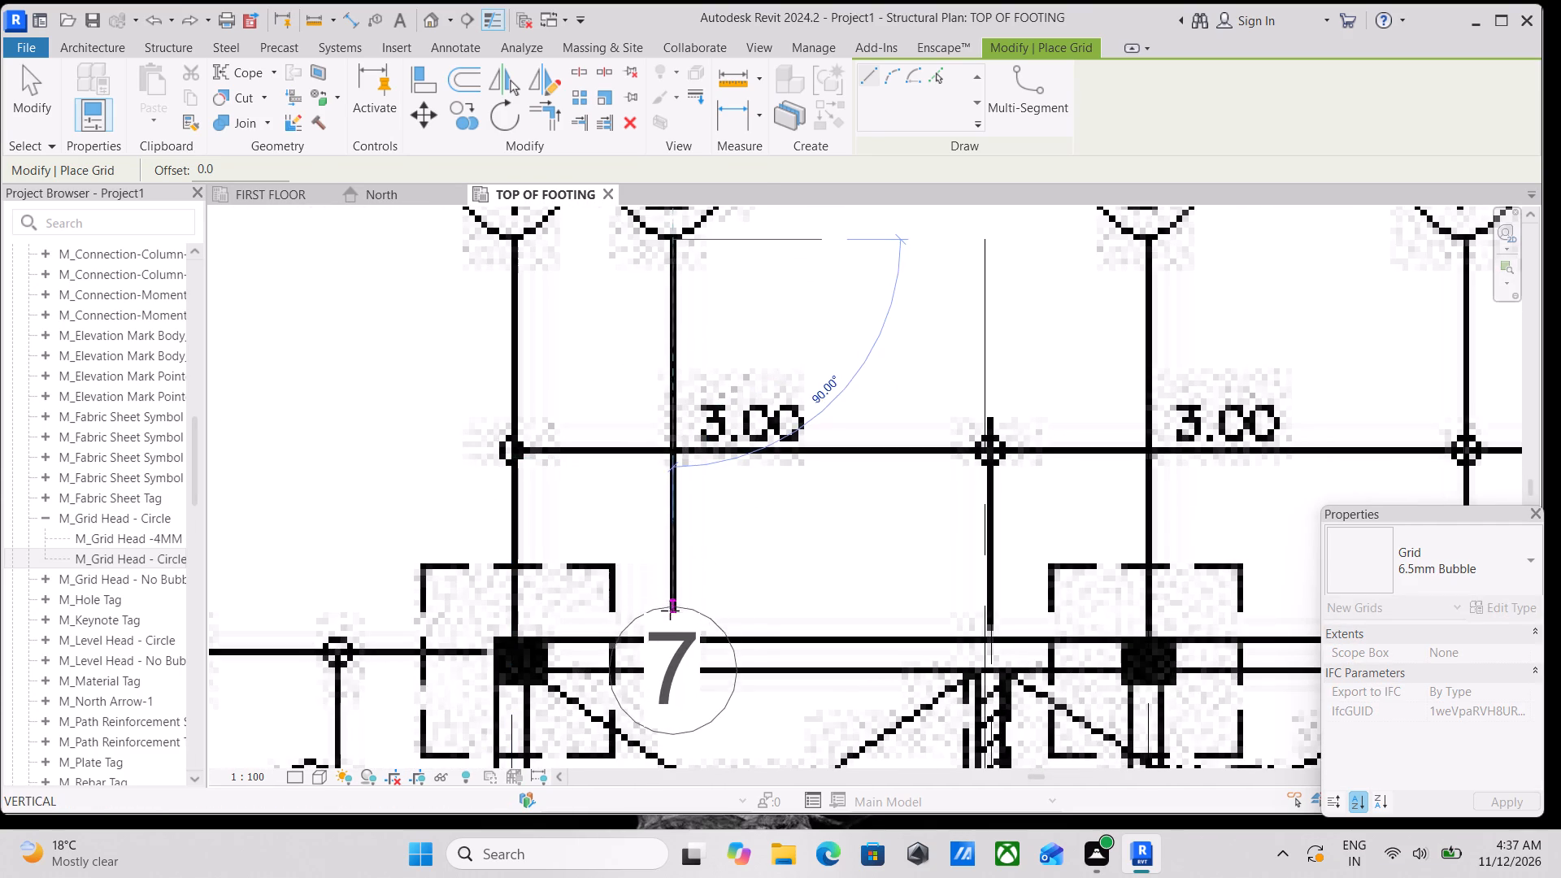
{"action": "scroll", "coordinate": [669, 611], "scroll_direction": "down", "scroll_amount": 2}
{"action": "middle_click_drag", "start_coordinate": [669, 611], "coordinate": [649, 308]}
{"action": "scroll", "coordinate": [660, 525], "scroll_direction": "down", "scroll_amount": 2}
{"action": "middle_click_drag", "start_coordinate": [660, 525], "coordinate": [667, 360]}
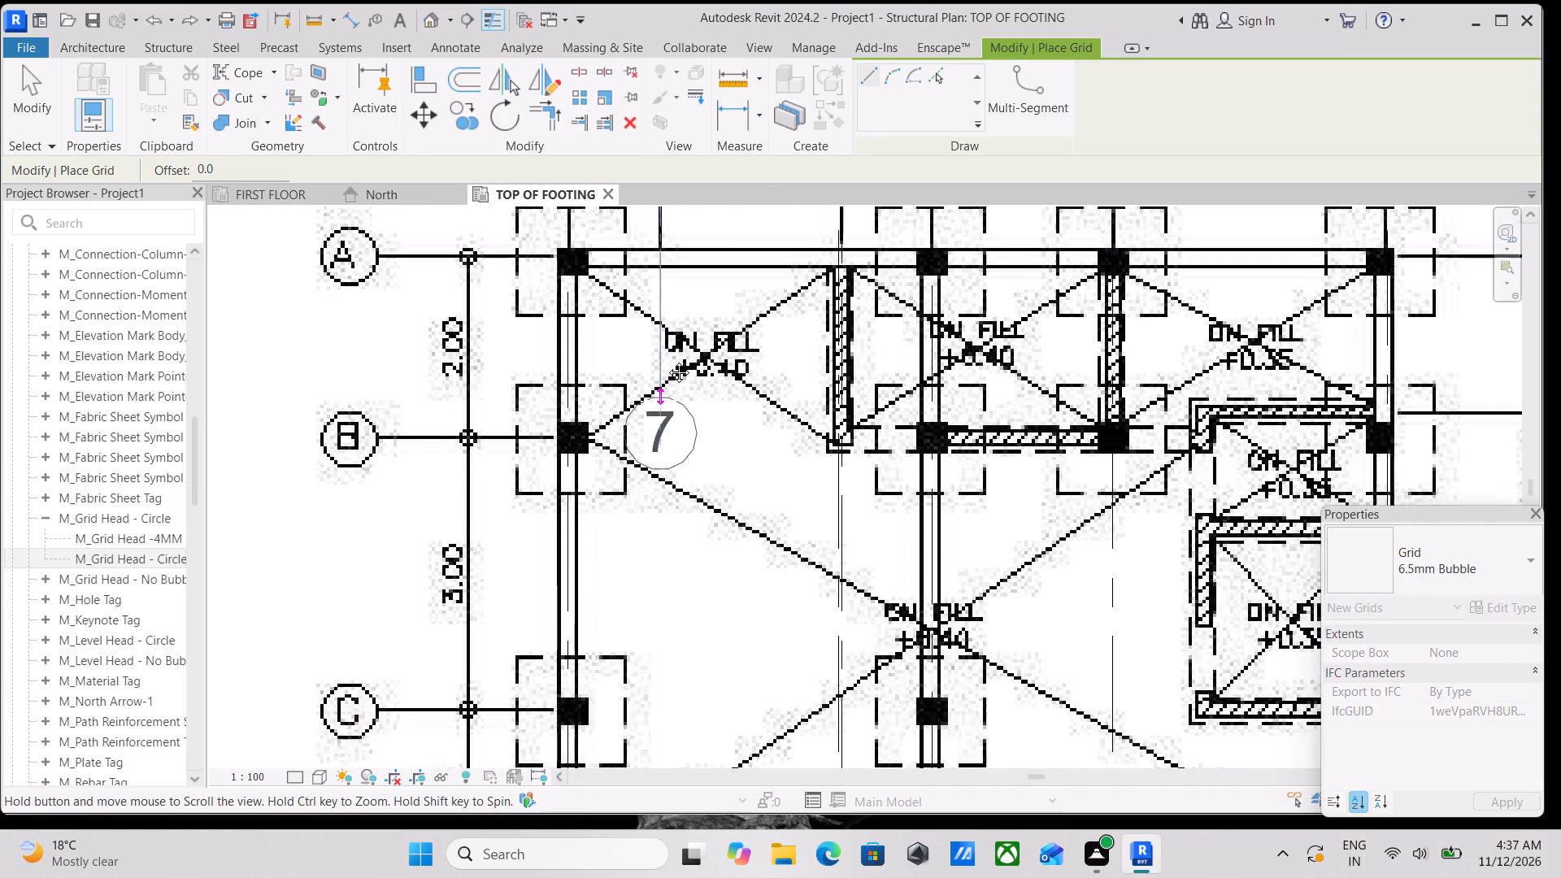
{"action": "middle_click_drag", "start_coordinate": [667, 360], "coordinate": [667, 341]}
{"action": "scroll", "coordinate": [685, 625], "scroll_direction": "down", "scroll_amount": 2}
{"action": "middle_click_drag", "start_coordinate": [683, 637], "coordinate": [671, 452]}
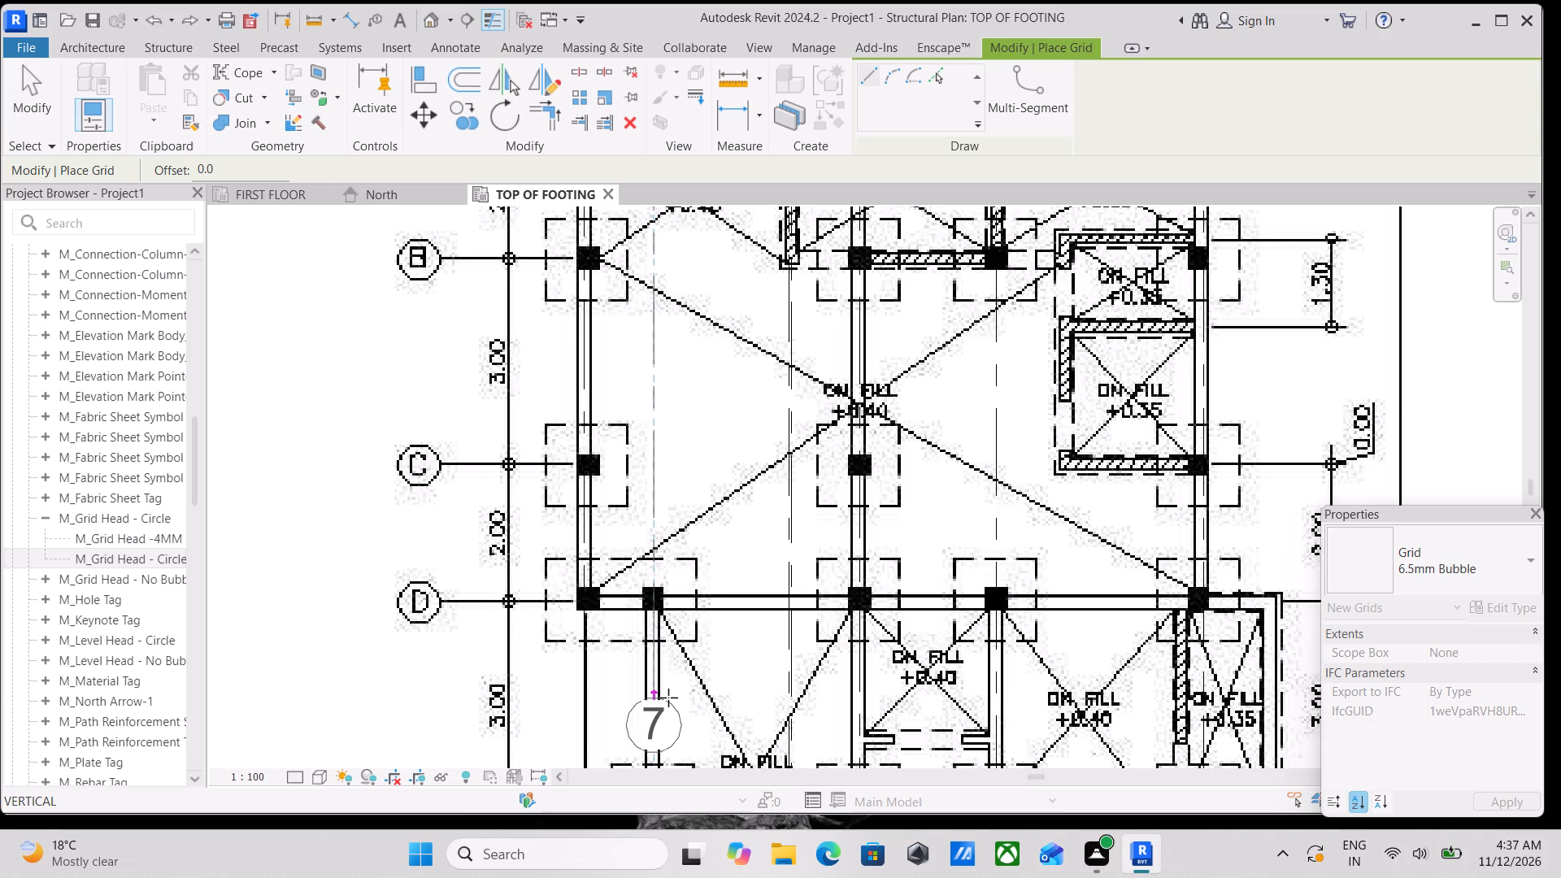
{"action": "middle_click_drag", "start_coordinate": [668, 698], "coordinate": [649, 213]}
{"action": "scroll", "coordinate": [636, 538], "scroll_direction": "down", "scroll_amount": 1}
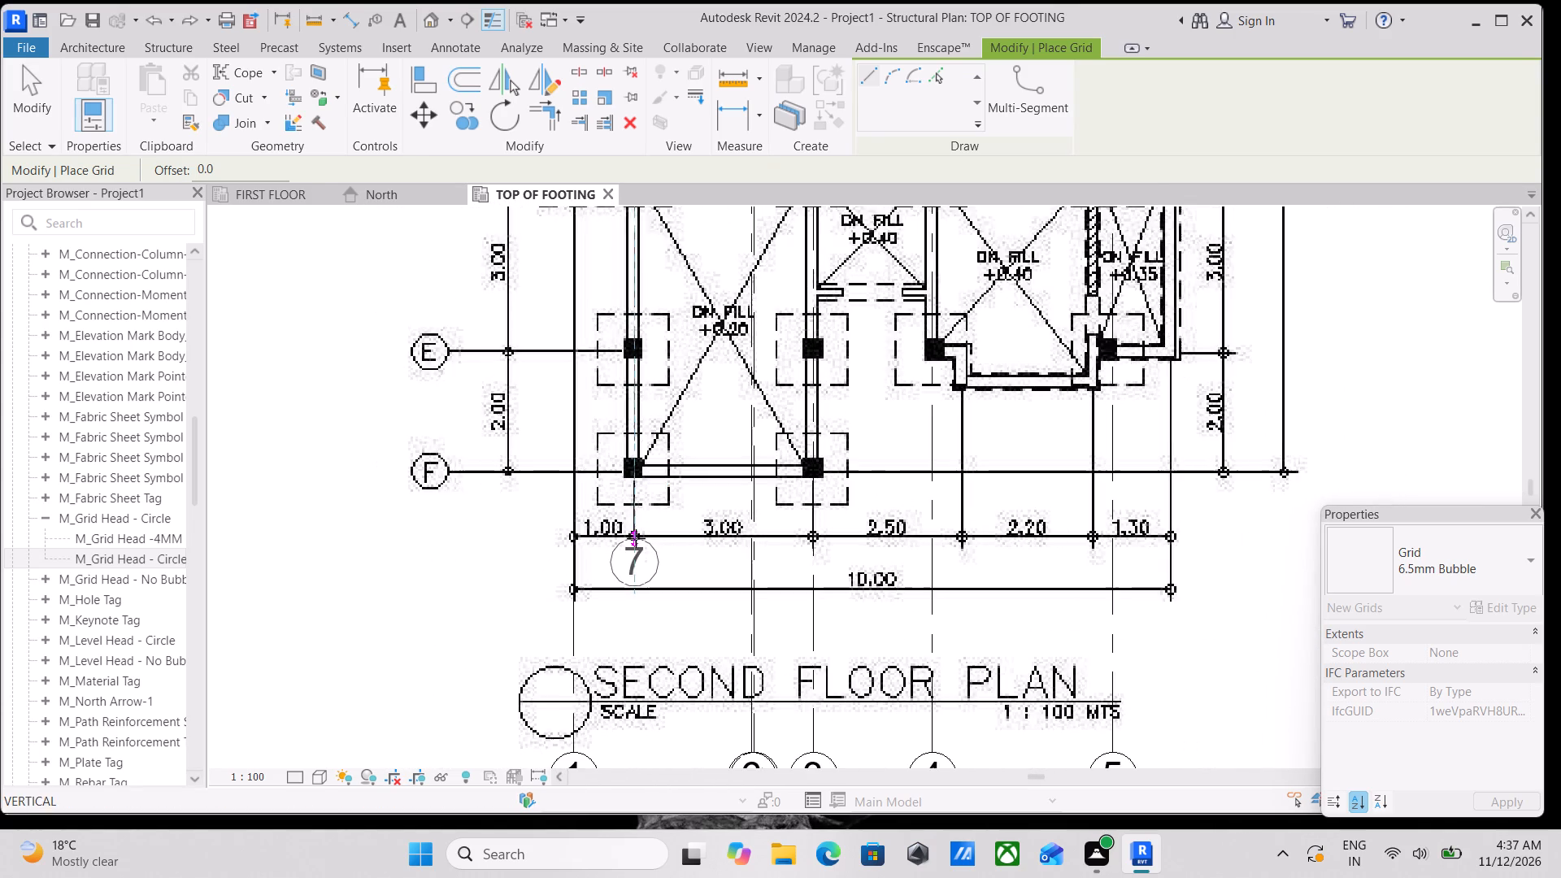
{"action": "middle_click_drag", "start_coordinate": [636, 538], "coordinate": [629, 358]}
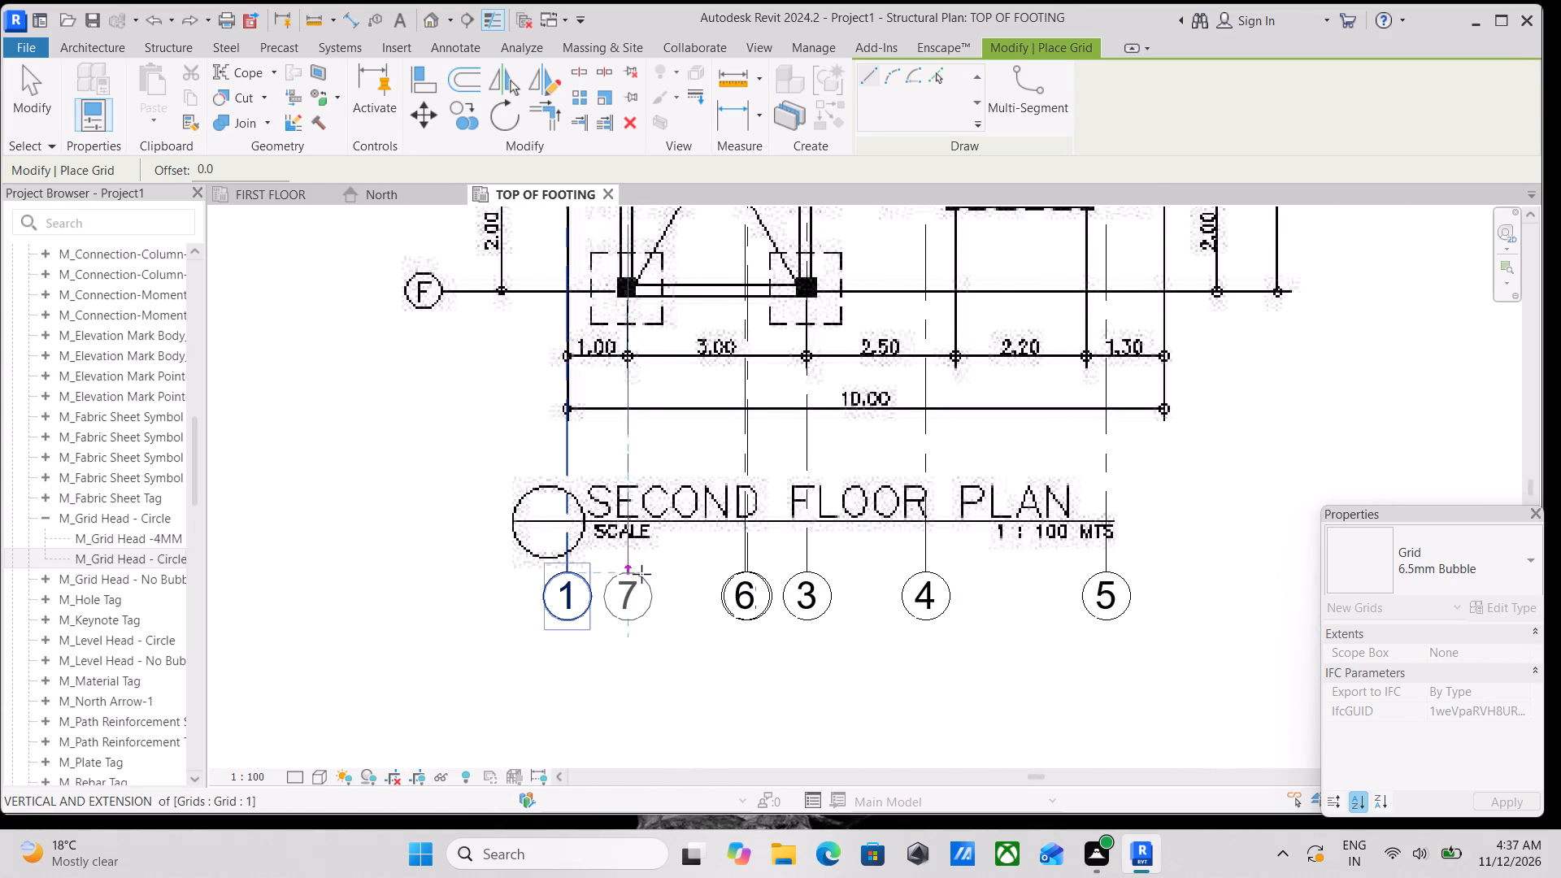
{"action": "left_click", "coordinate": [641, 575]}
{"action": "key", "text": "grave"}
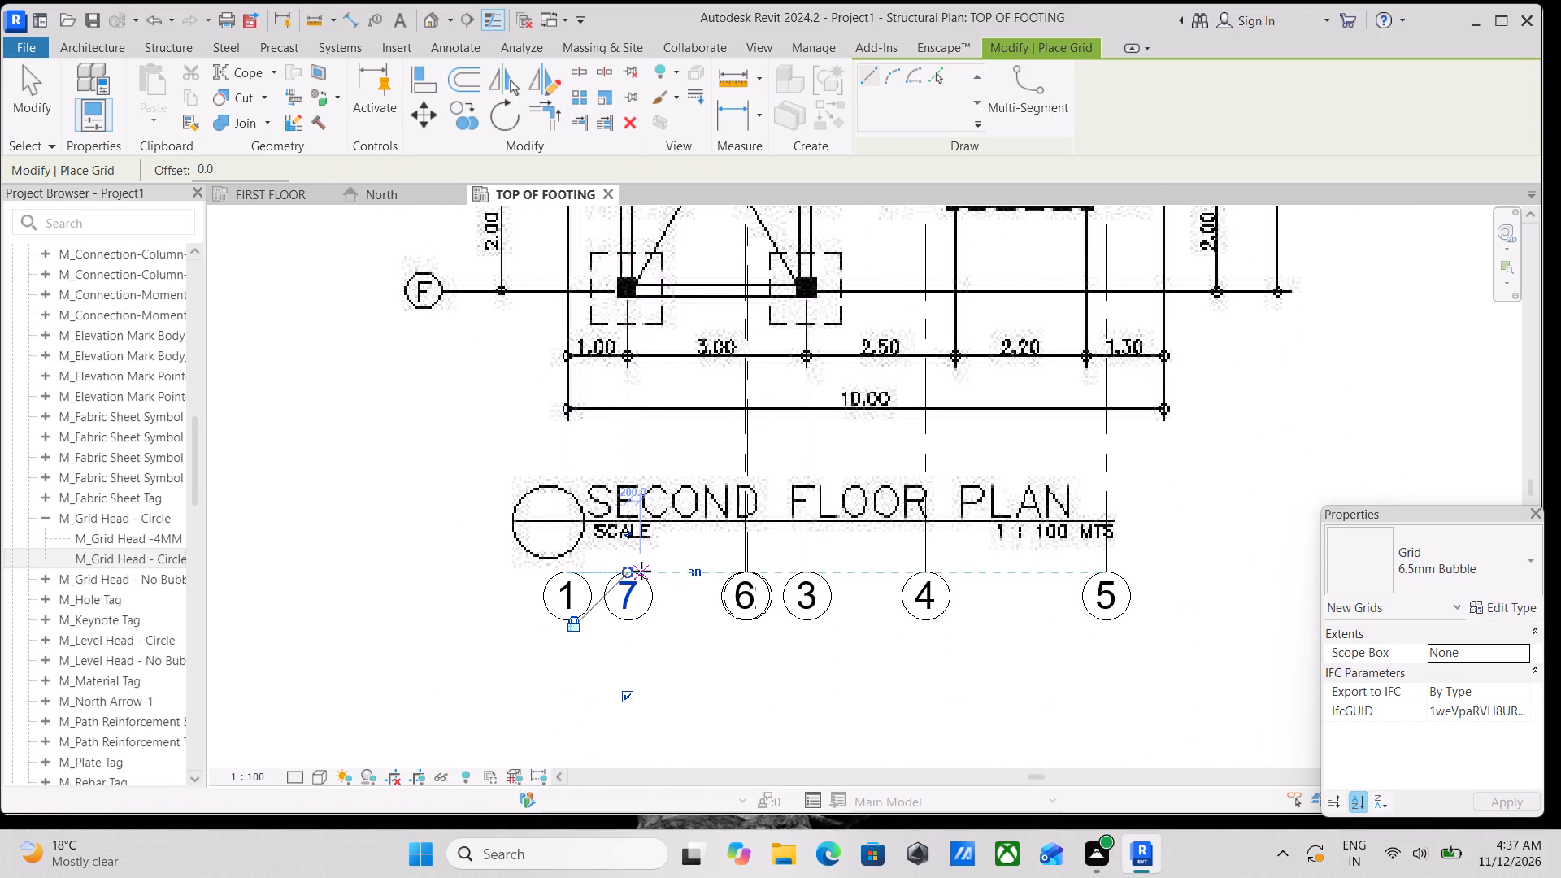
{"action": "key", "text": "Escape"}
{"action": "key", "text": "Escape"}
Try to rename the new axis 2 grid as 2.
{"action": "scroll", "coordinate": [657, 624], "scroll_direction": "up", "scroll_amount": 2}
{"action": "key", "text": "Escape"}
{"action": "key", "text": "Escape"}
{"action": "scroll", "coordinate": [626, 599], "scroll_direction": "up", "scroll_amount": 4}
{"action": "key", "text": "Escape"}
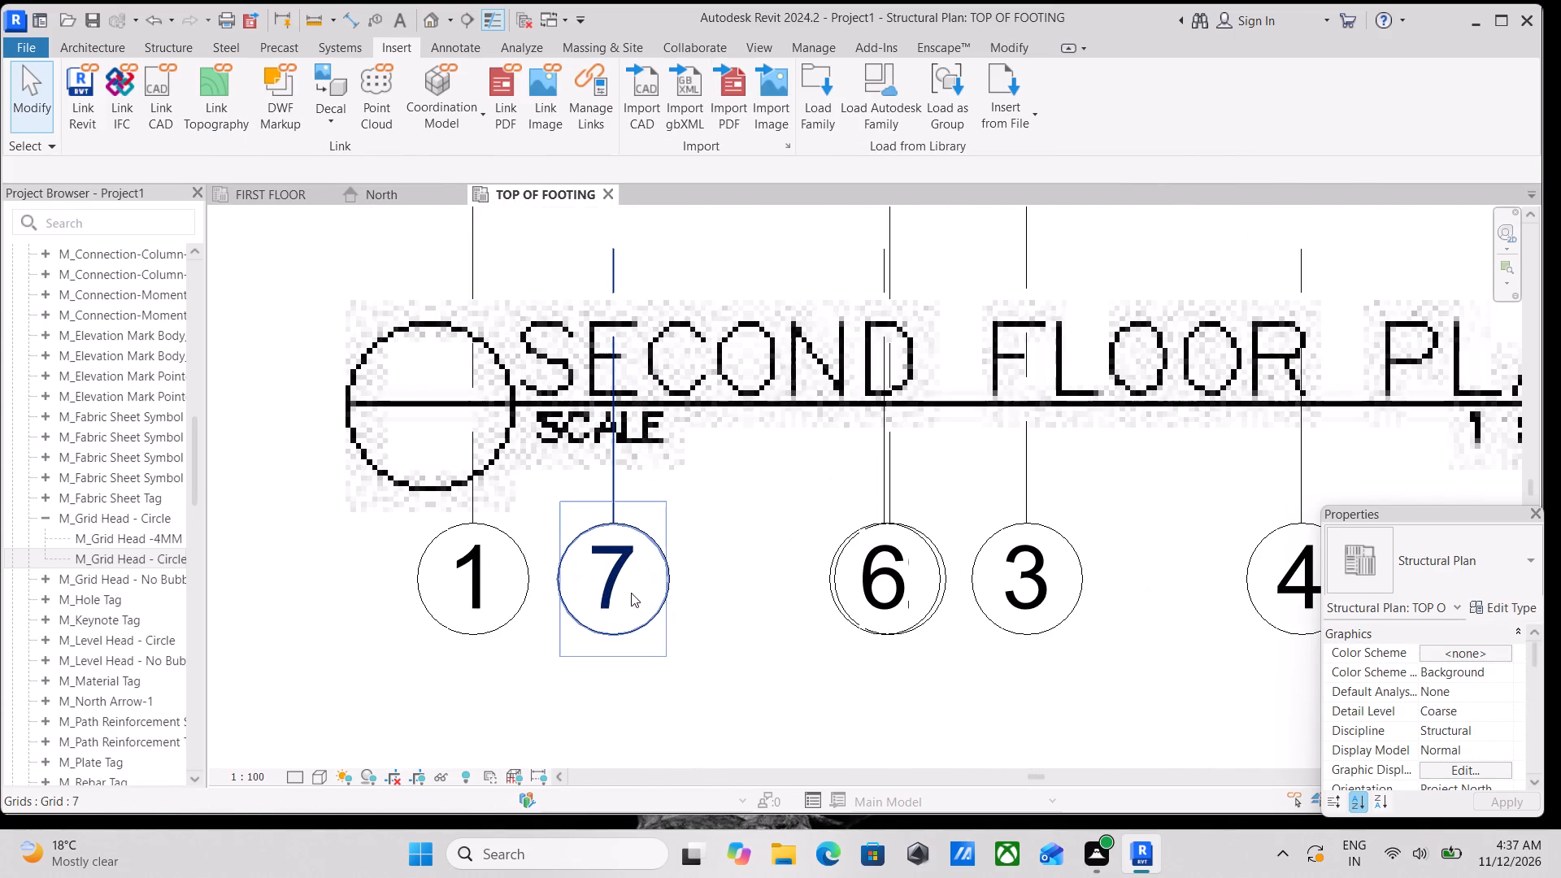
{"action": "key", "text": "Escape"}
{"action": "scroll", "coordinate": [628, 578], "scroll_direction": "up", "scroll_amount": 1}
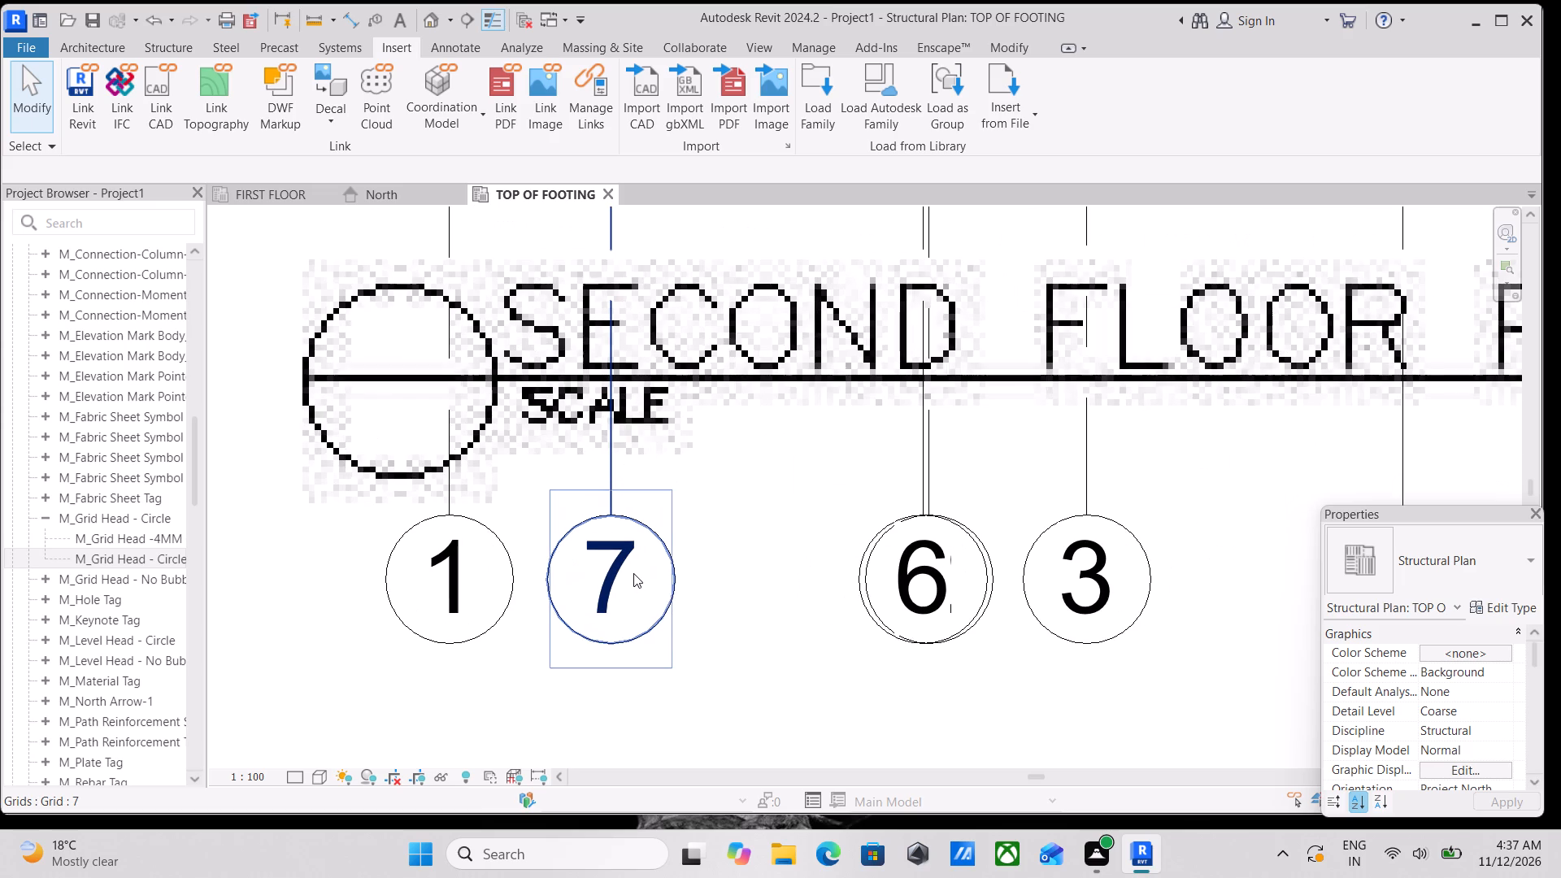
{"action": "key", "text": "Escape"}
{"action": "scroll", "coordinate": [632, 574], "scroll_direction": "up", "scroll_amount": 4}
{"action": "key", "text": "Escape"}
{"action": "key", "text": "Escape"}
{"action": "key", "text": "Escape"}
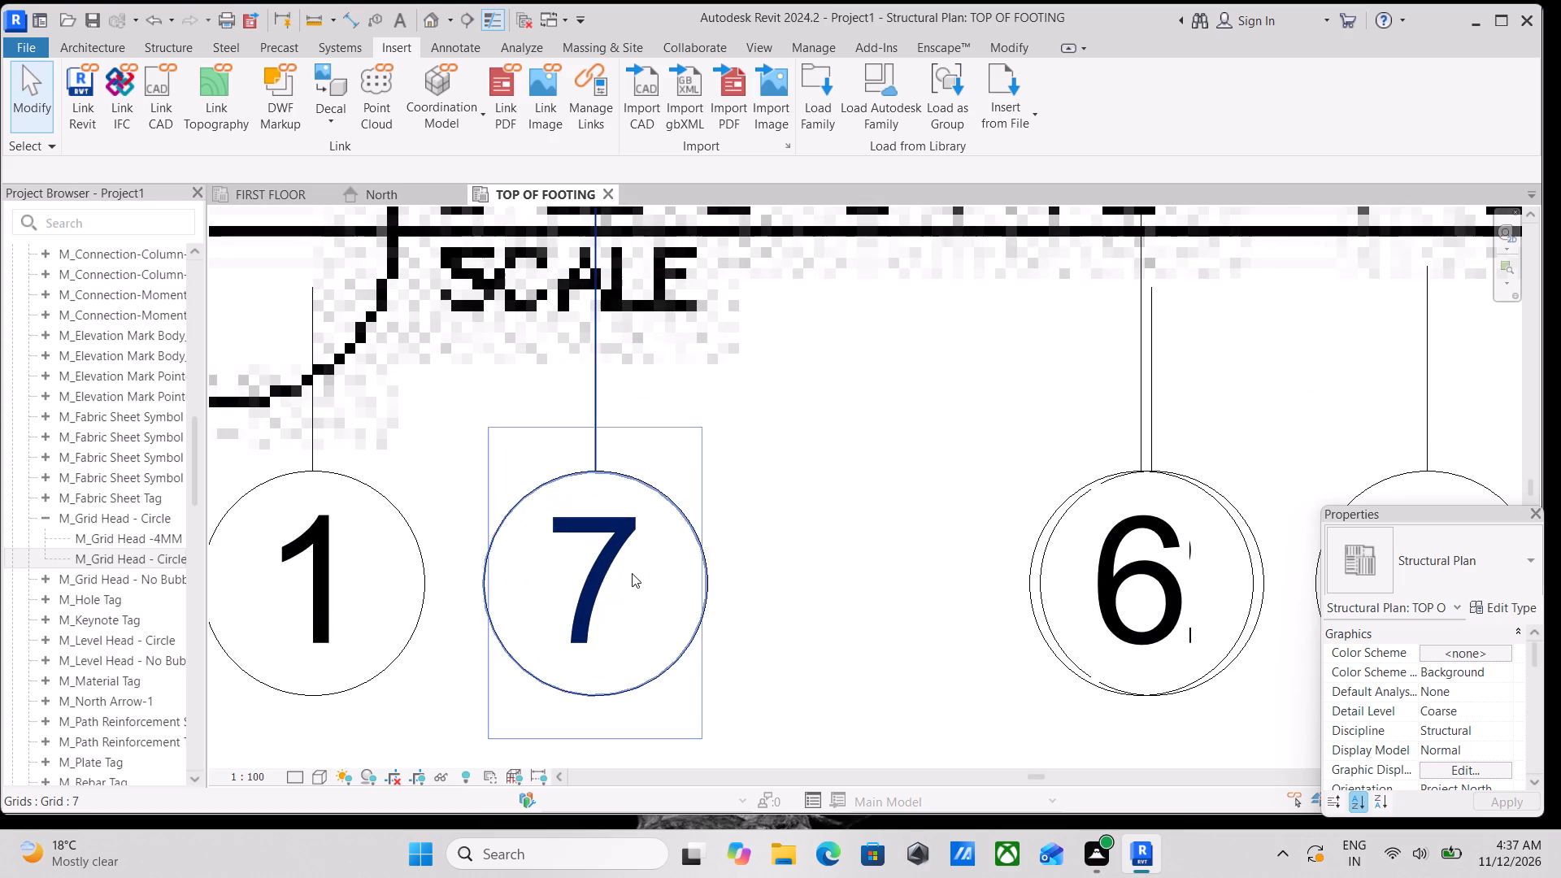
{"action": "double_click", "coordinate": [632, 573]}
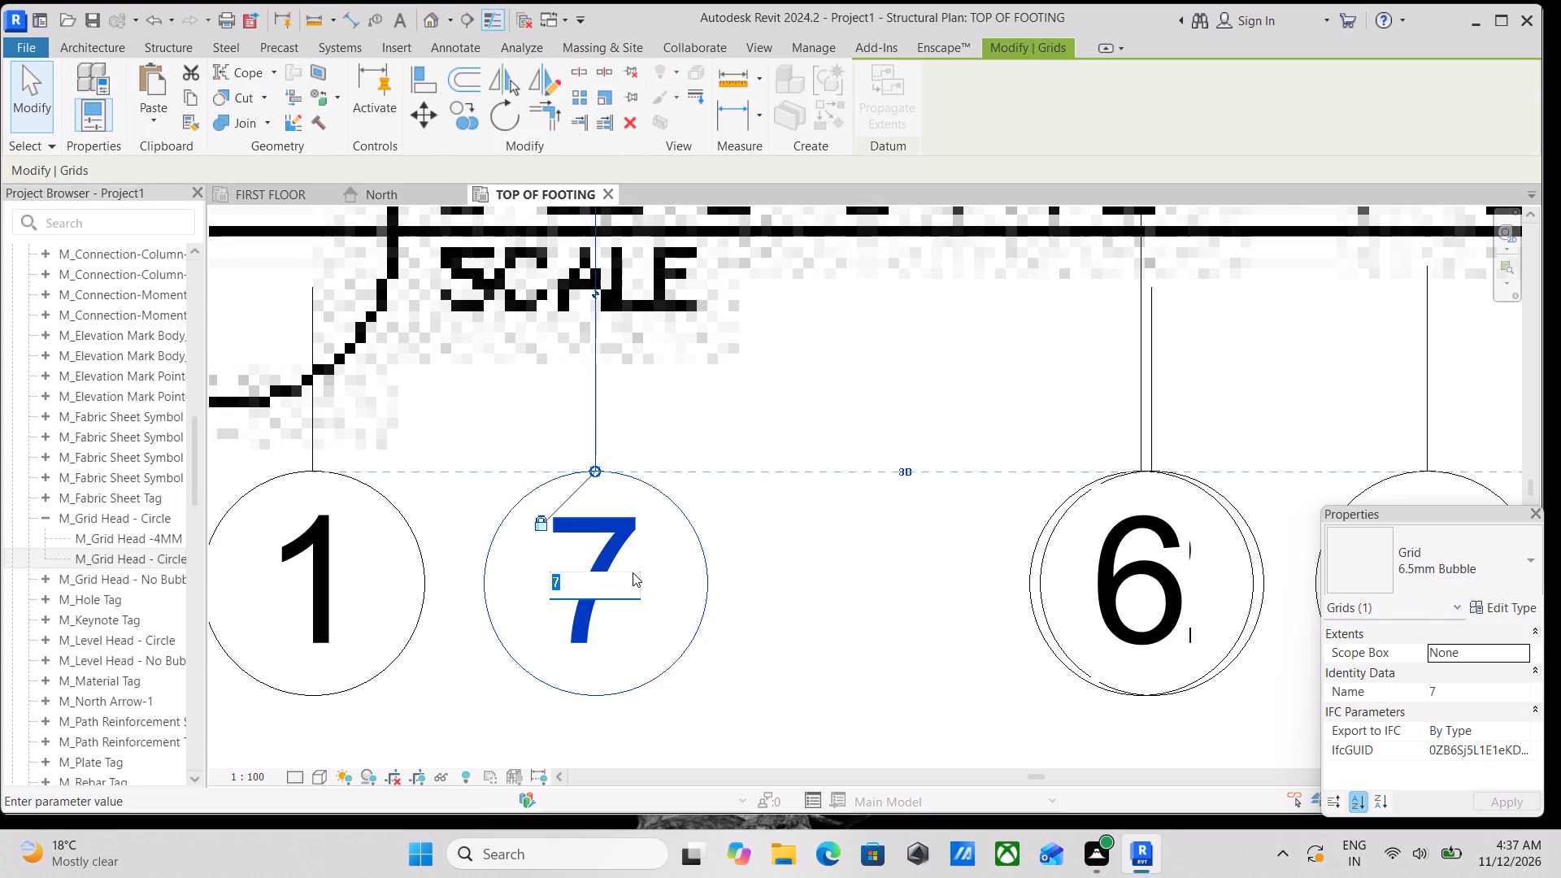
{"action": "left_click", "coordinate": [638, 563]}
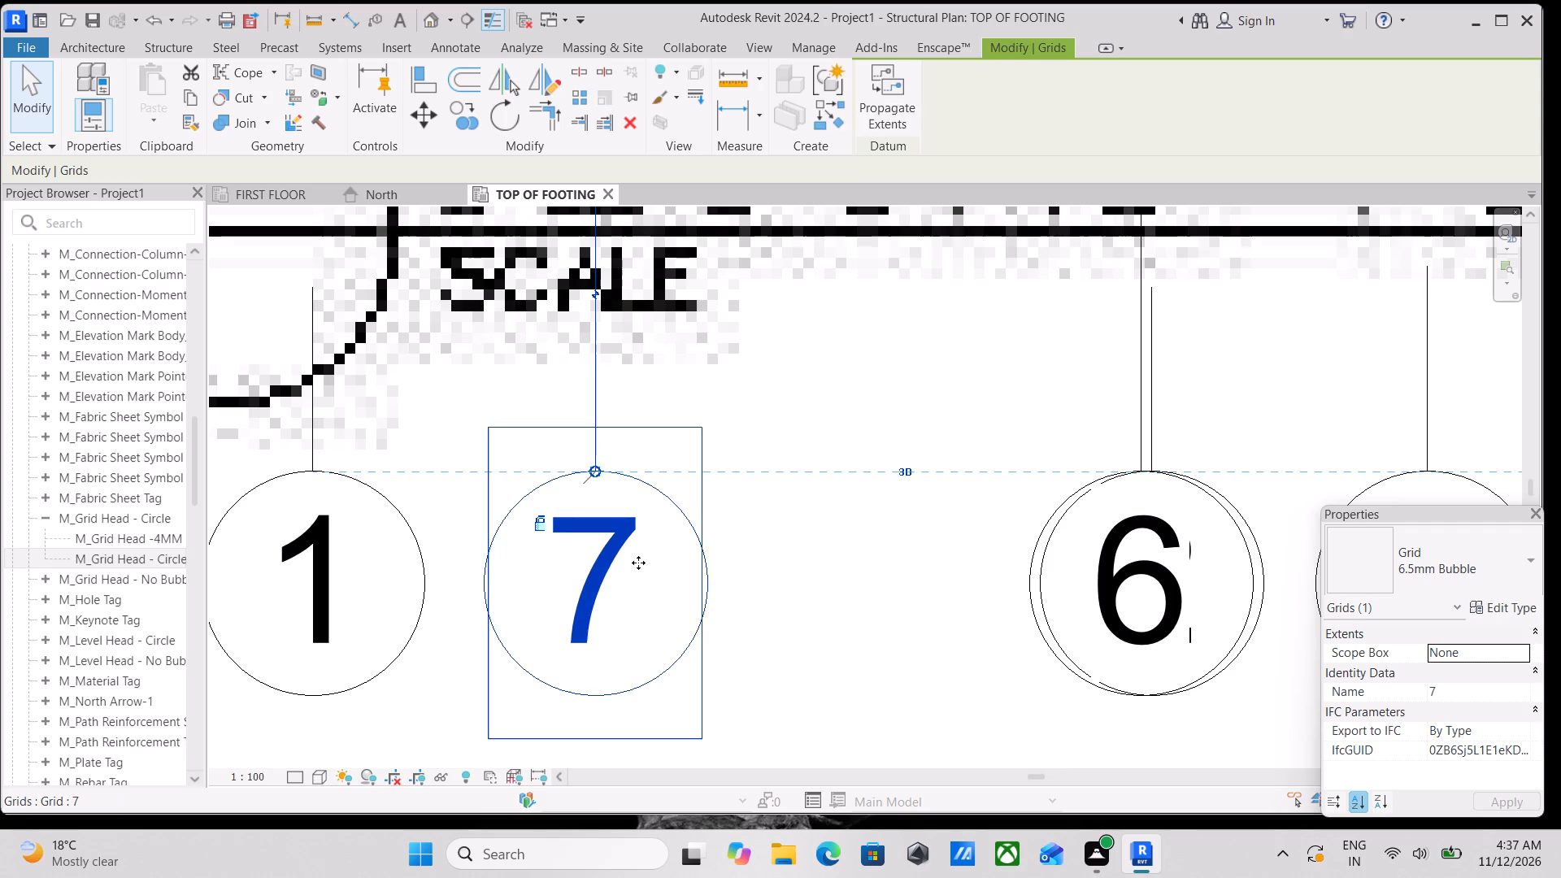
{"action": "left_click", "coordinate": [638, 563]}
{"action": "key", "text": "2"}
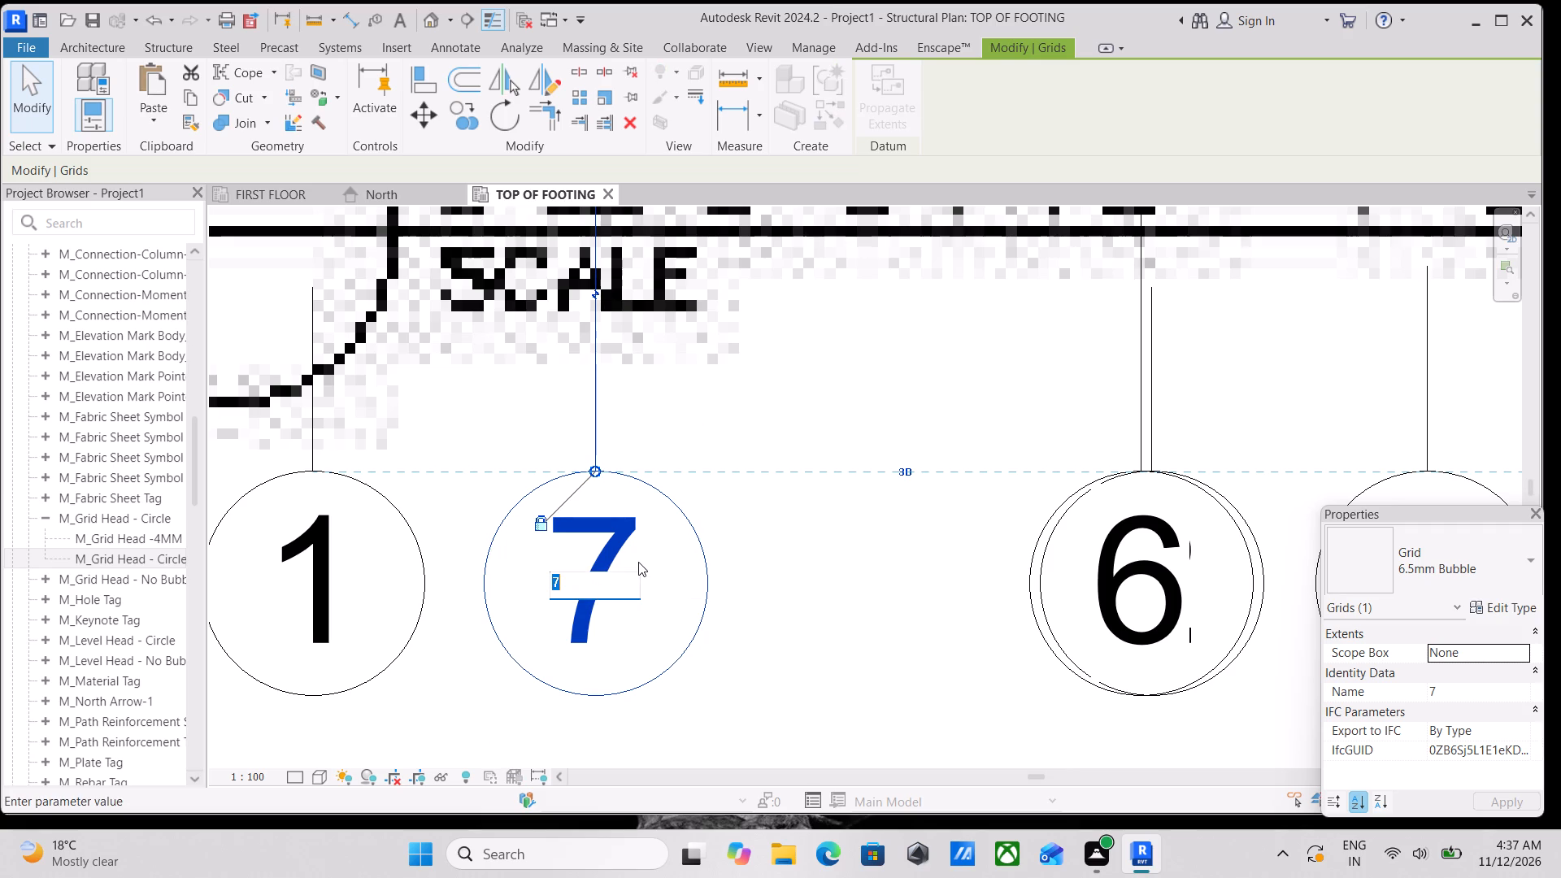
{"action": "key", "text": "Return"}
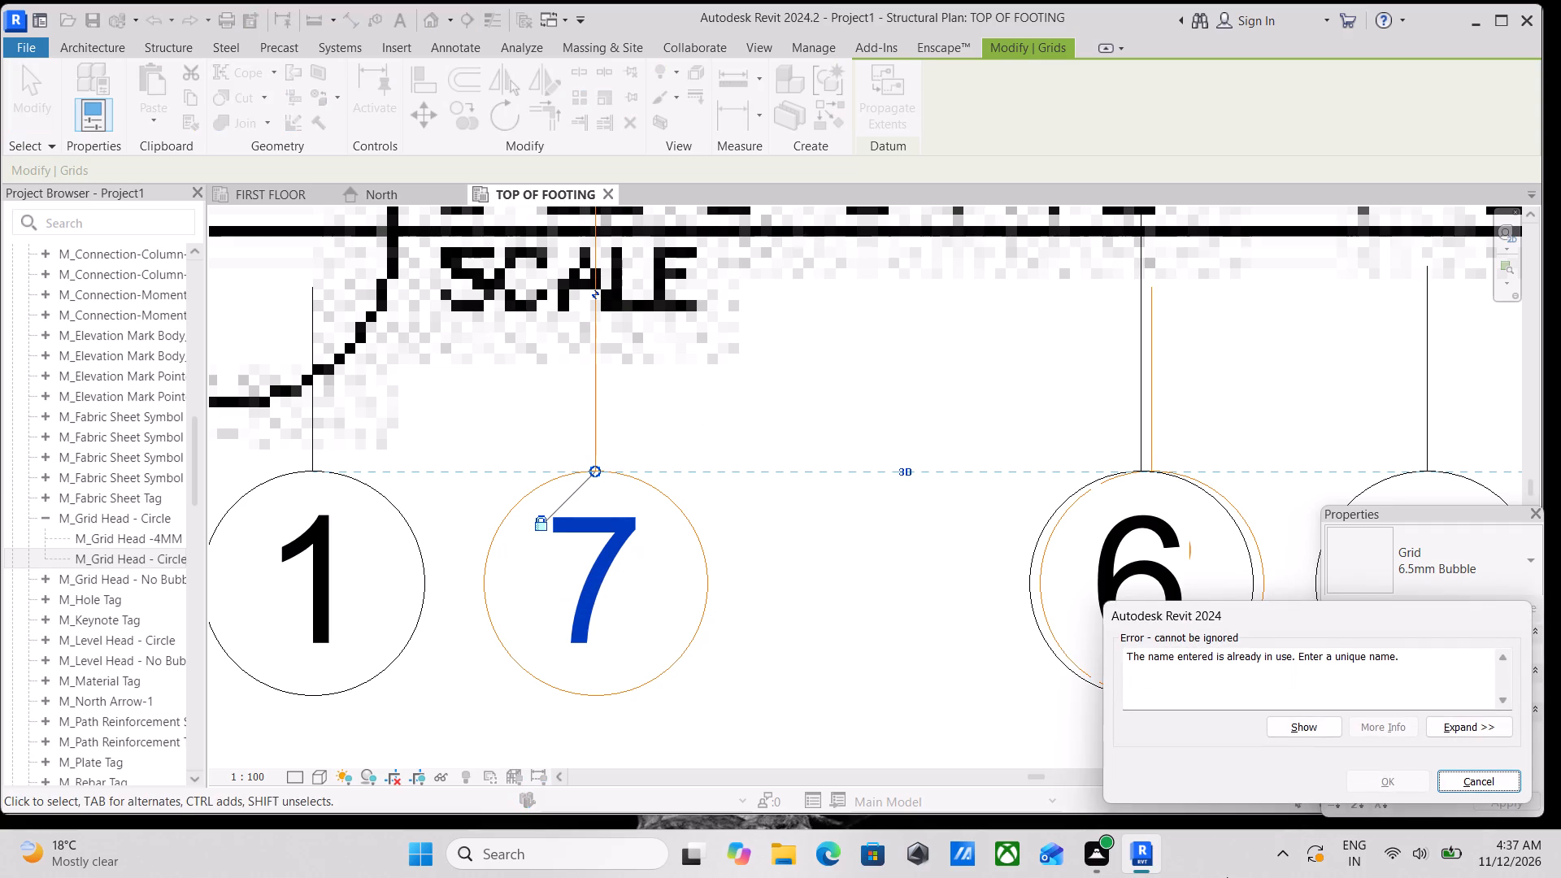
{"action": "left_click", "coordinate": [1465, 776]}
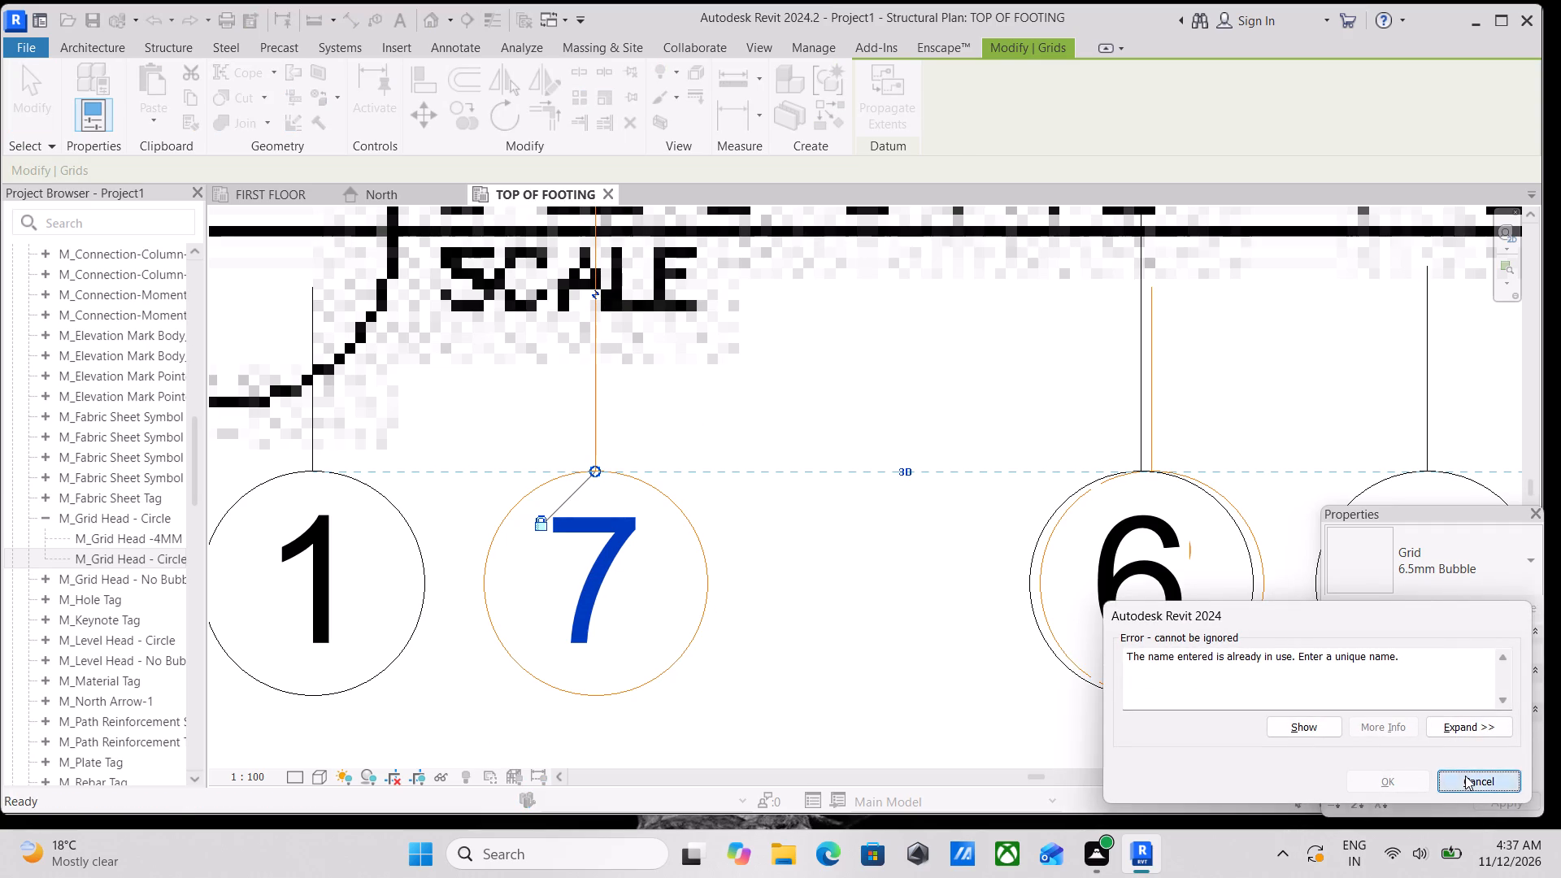
Undo the axis 2 grid and the grid that was offset 3 m from grid 4.
{"action": "scroll", "coordinate": [1027, 686], "scroll_direction": "down", "scroll_amount": 4}
{"action": "middle_click_drag", "start_coordinate": [1042, 641], "coordinate": [982, 647]}
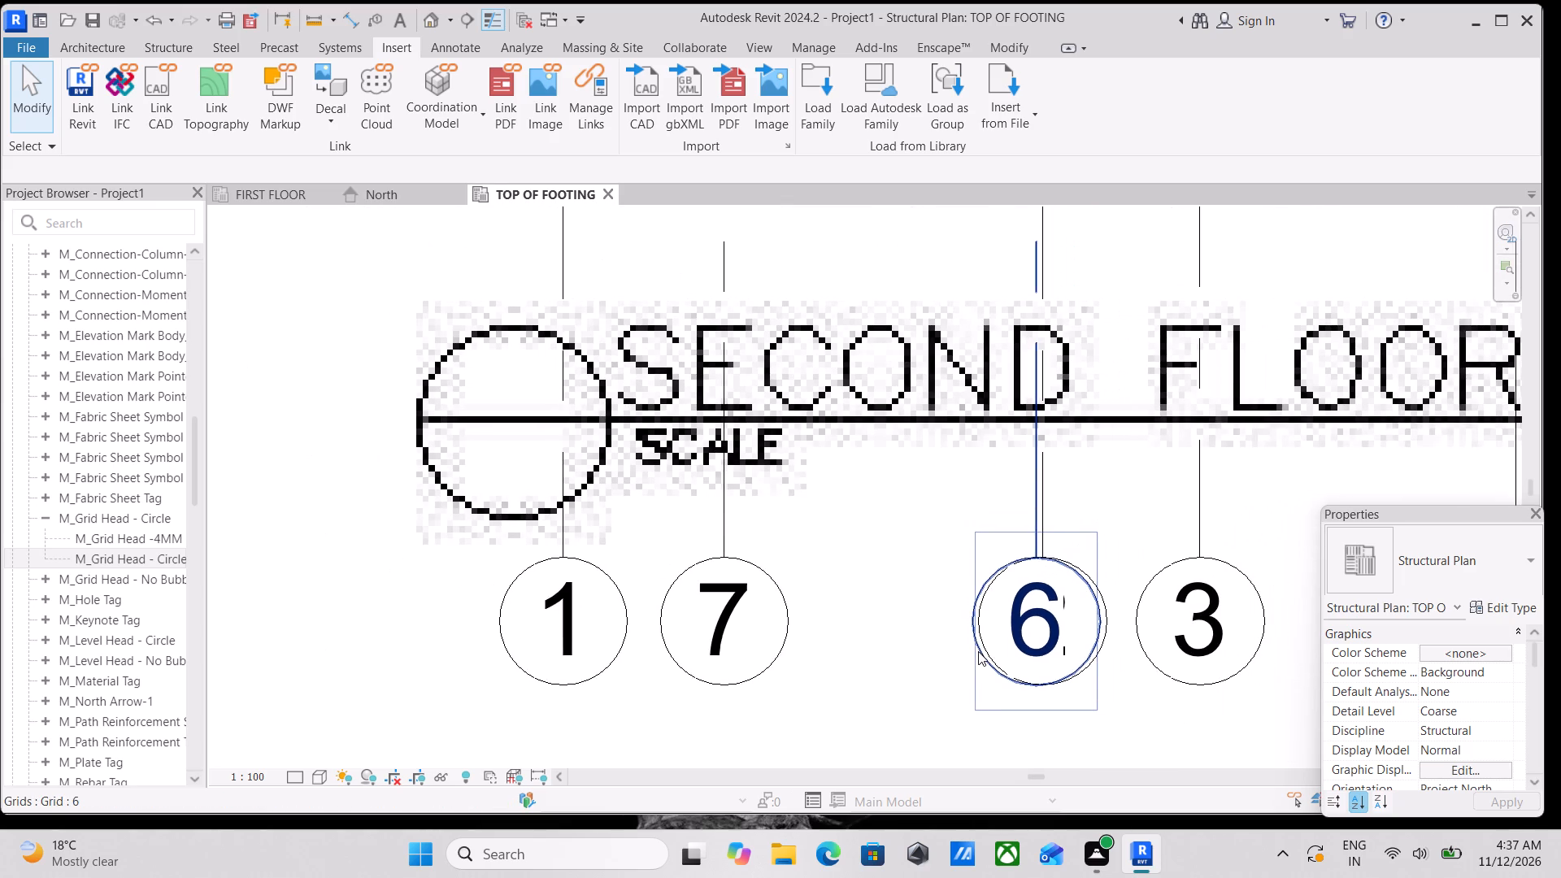
{"action": "scroll", "coordinate": [1008, 622], "scroll_direction": "up", "scroll_amount": 3}
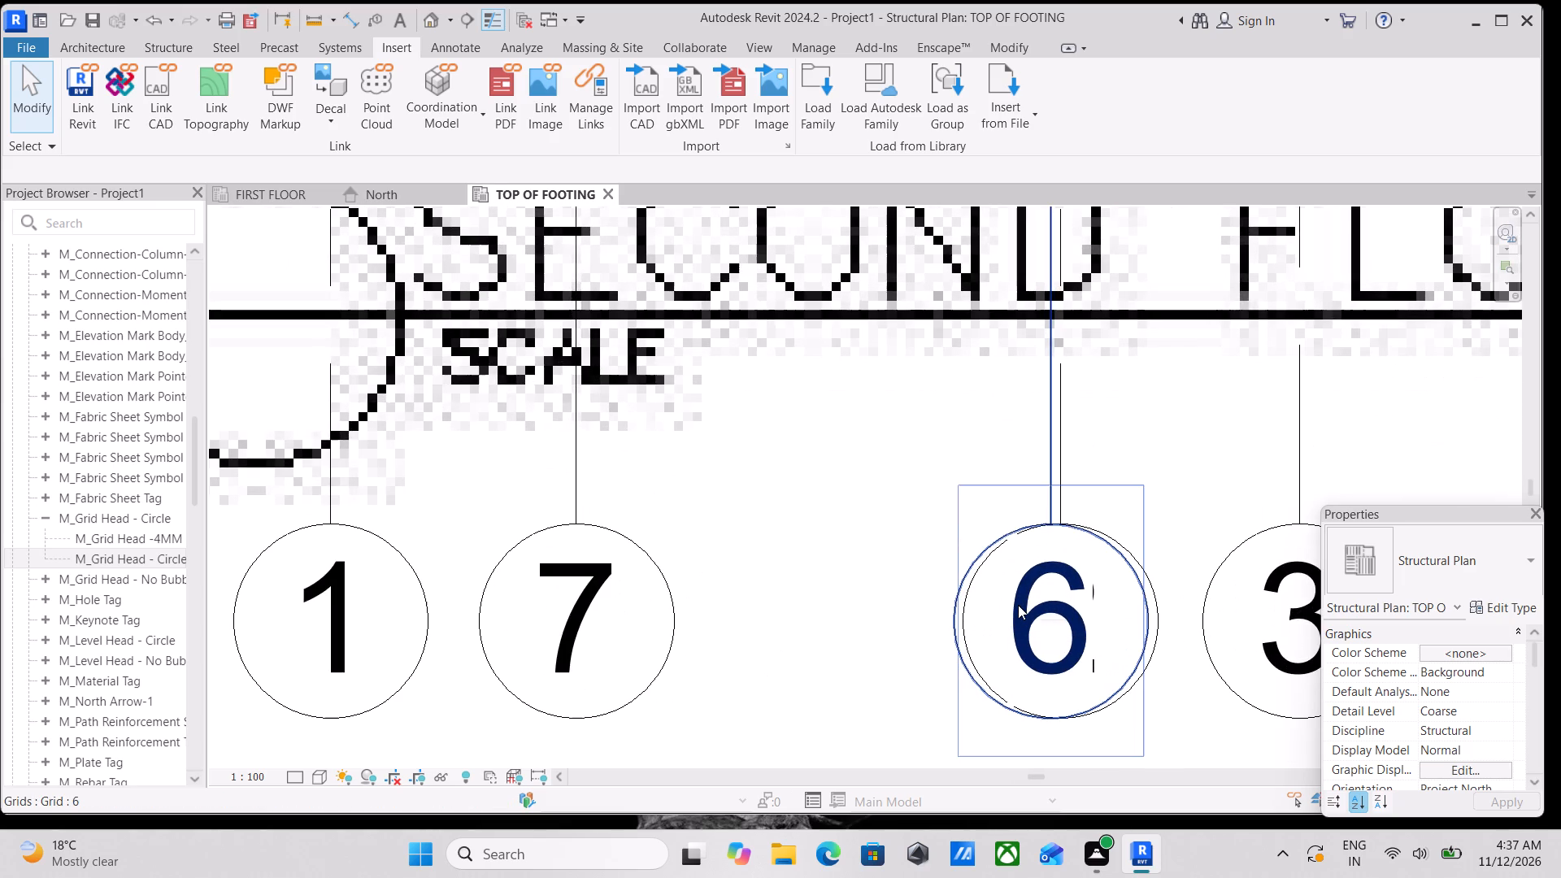
{"action": "key", "text": "ctrl+z"}
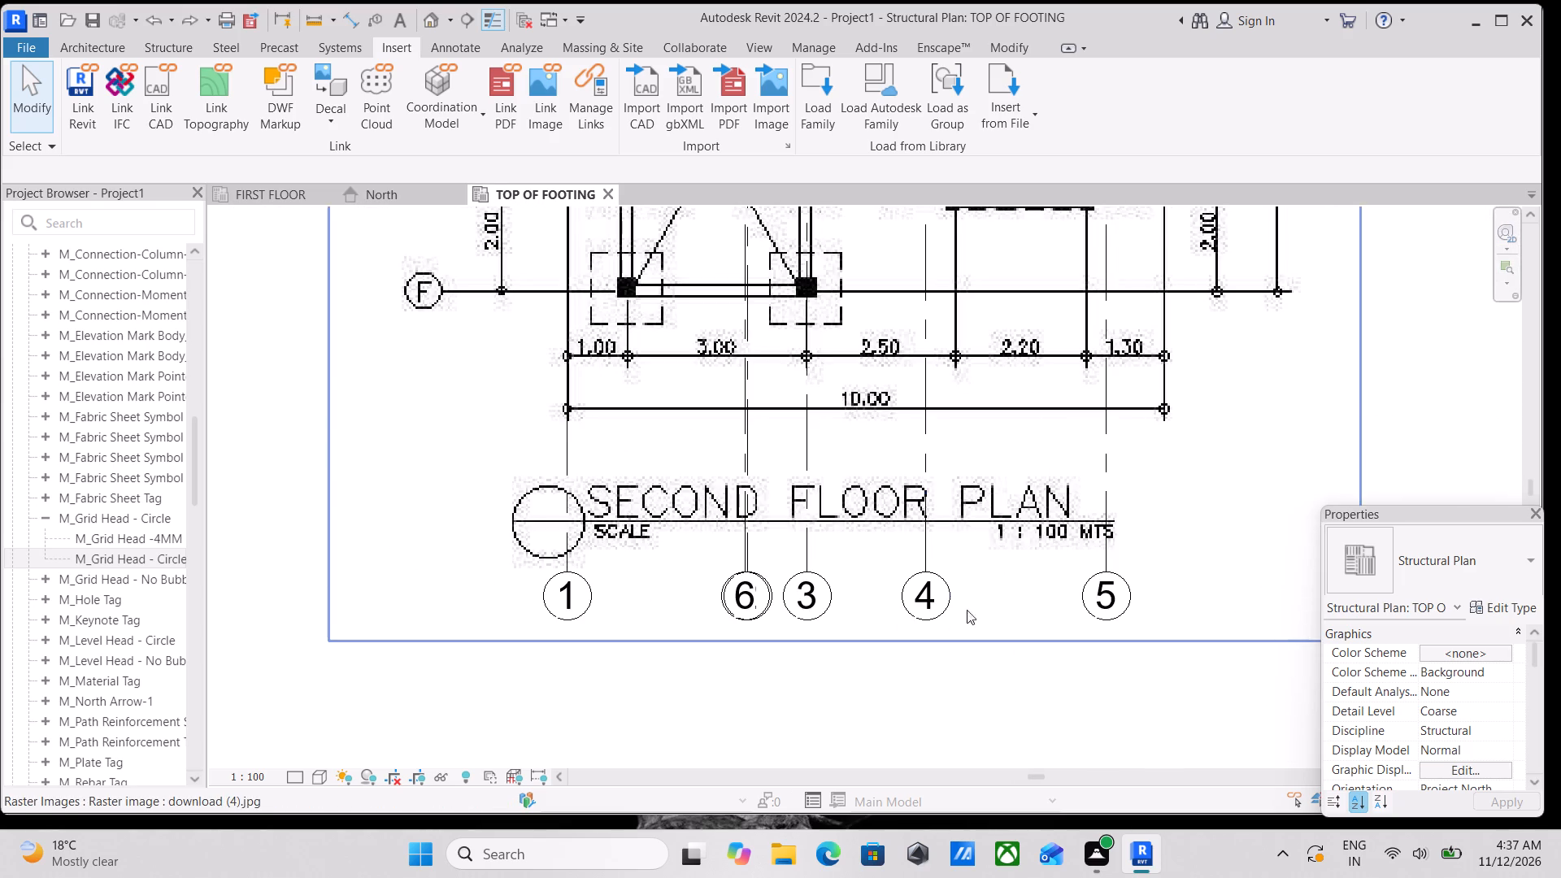
{"action": "key", "text": "ctrl+z"}
Examine the remaining grids from the plan's axis bubbles down to the grid heads below the plan title.
{"action": "scroll", "coordinate": [826, 607], "scroll_direction": "down", "scroll_amount": 5}
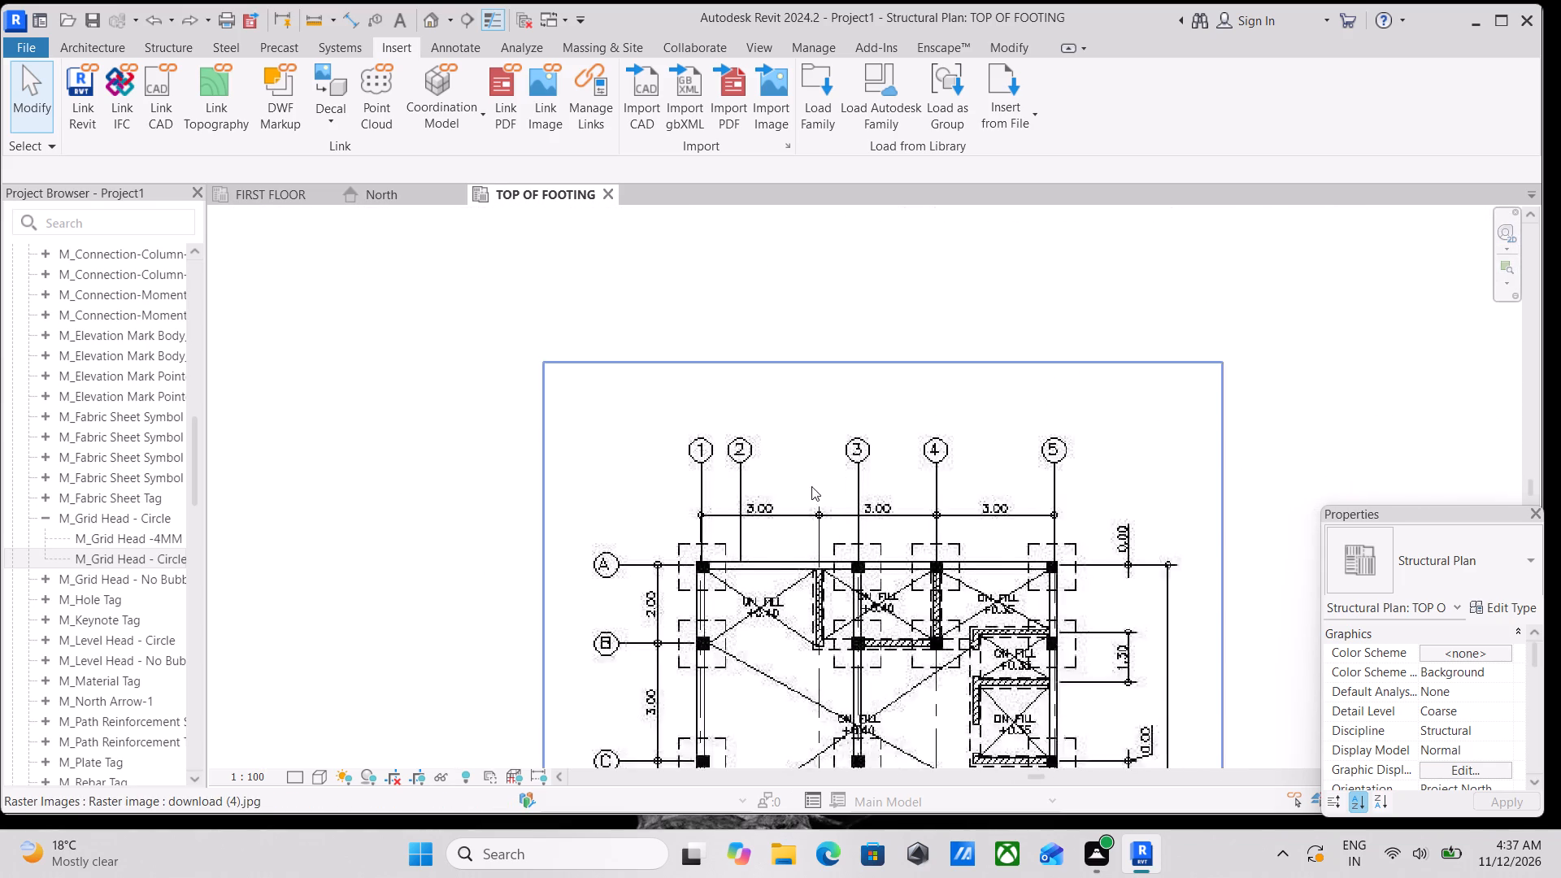
{"action": "middle_click_drag", "start_coordinate": [811, 462], "coordinate": [778, 215]}
{"action": "middle_click_drag", "start_coordinate": [750, 559], "coordinate": [753, 255]}
{"action": "middle_click_drag", "start_coordinate": [816, 472], "coordinate": [817, 459]}
{"action": "scroll", "coordinate": [803, 697], "scroll_direction": "up", "scroll_amount": 2}
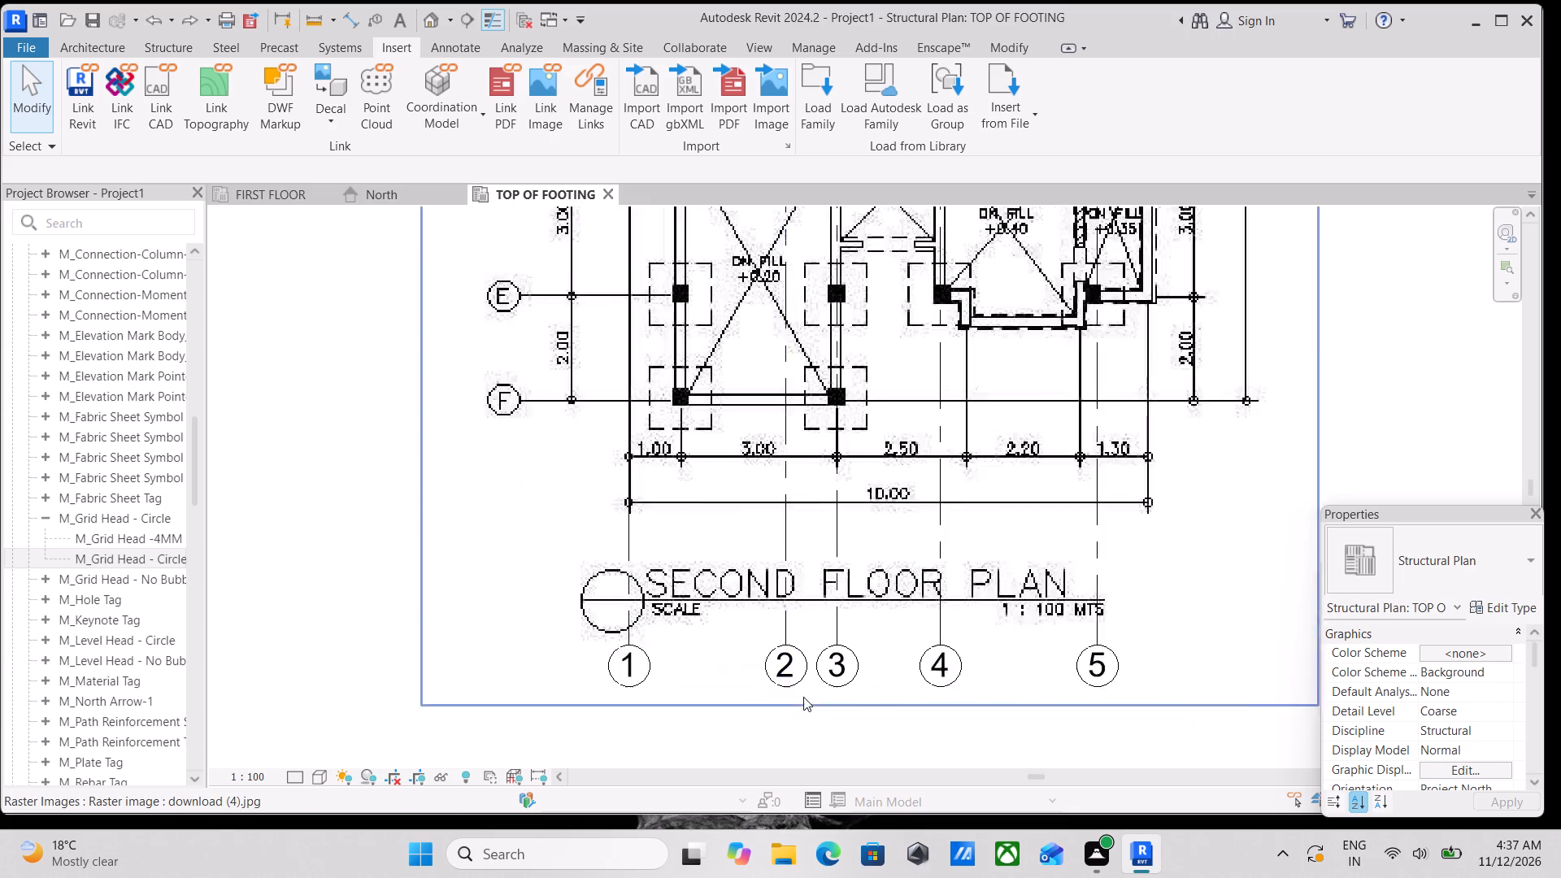
{"action": "scroll", "coordinate": [803, 697], "scroll_direction": "up", "scroll_amount": 5}
{"action": "scroll", "coordinate": [876, 629], "scroll_direction": "down", "scroll_amount": 4}
{"action": "middle_click_drag", "start_coordinate": [876, 625], "coordinate": [576, 731]}
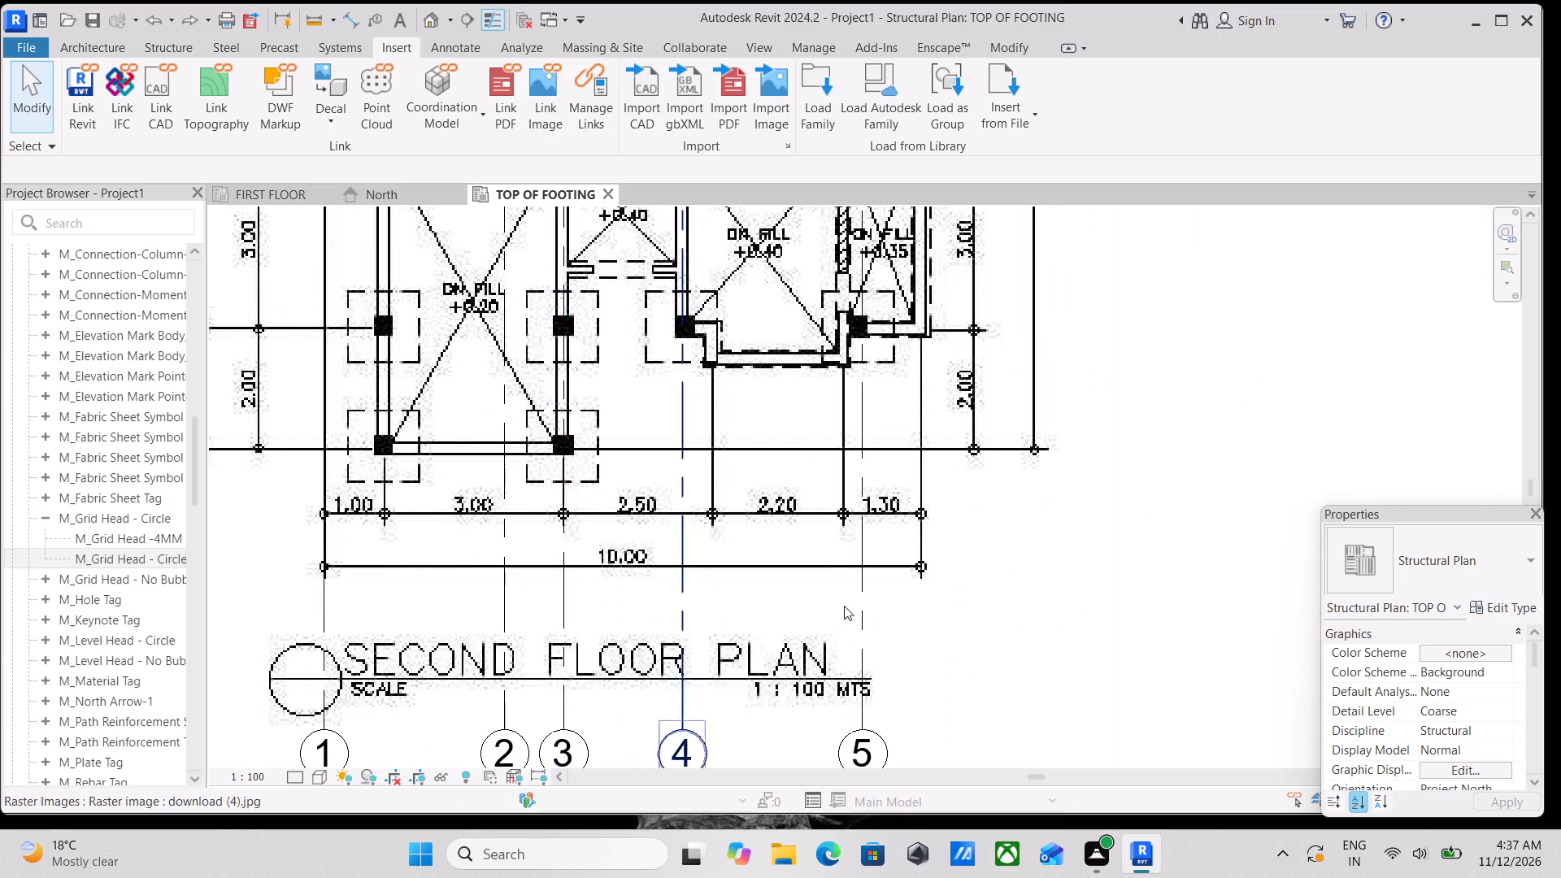
Examine how the placed grids line up with the plan's columns and its bottom dimension chain.
{"action": "scroll", "coordinate": [928, 516], "scroll_direction": "down", "scroll_amount": 1}
{"action": "middle_click_drag", "start_coordinate": [923, 526], "coordinate": [894, 684]}
{"action": "scroll", "coordinate": [894, 684], "scroll_direction": "down", "scroll_amount": 1}
{"action": "middle_click_drag", "start_coordinate": [929, 333], "coordinate": [921, 492]}
{"action": "scroll", "coordinate": [929, 333], "scroll_direction": "down", "scroll_amount": 1}
{"action": "middle_click_drag", "start_coordinate": [945, 332], "coordinate": [946, 376]}
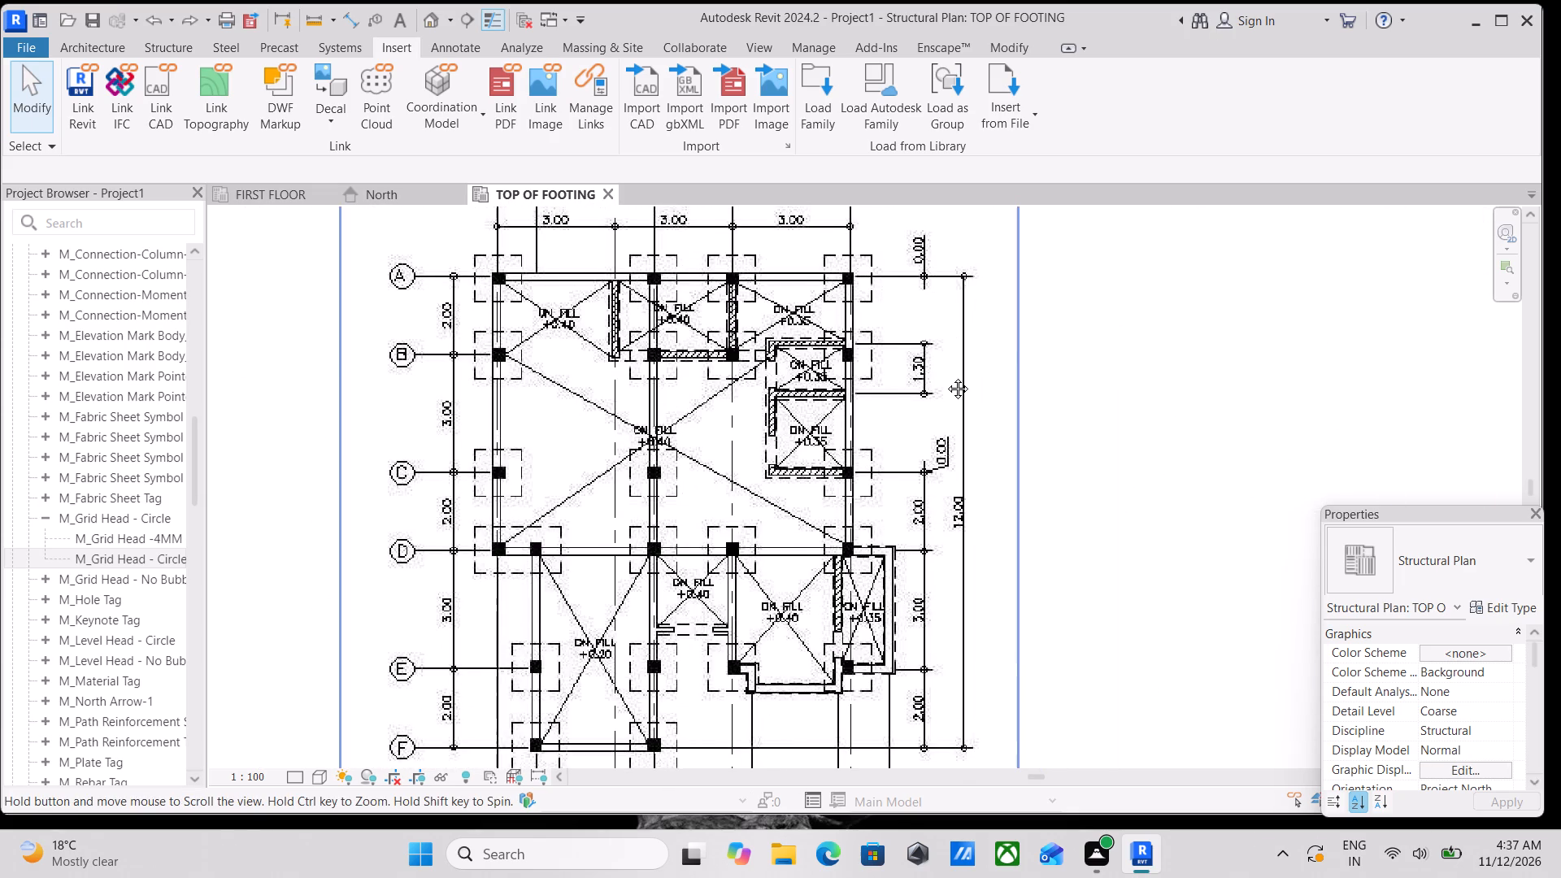
{"action": "middle_click_drag", "start_coordinate": [946, 376], "coordinate": [967, 278]}
{"action": "middle_click_drag", "start_coordinate": [824, 576], "coordinate": [861, 394]}
{"action": "scroll", "coordinate": [862, 811], "scroll_direction": "up", "scroll_amount": 3}
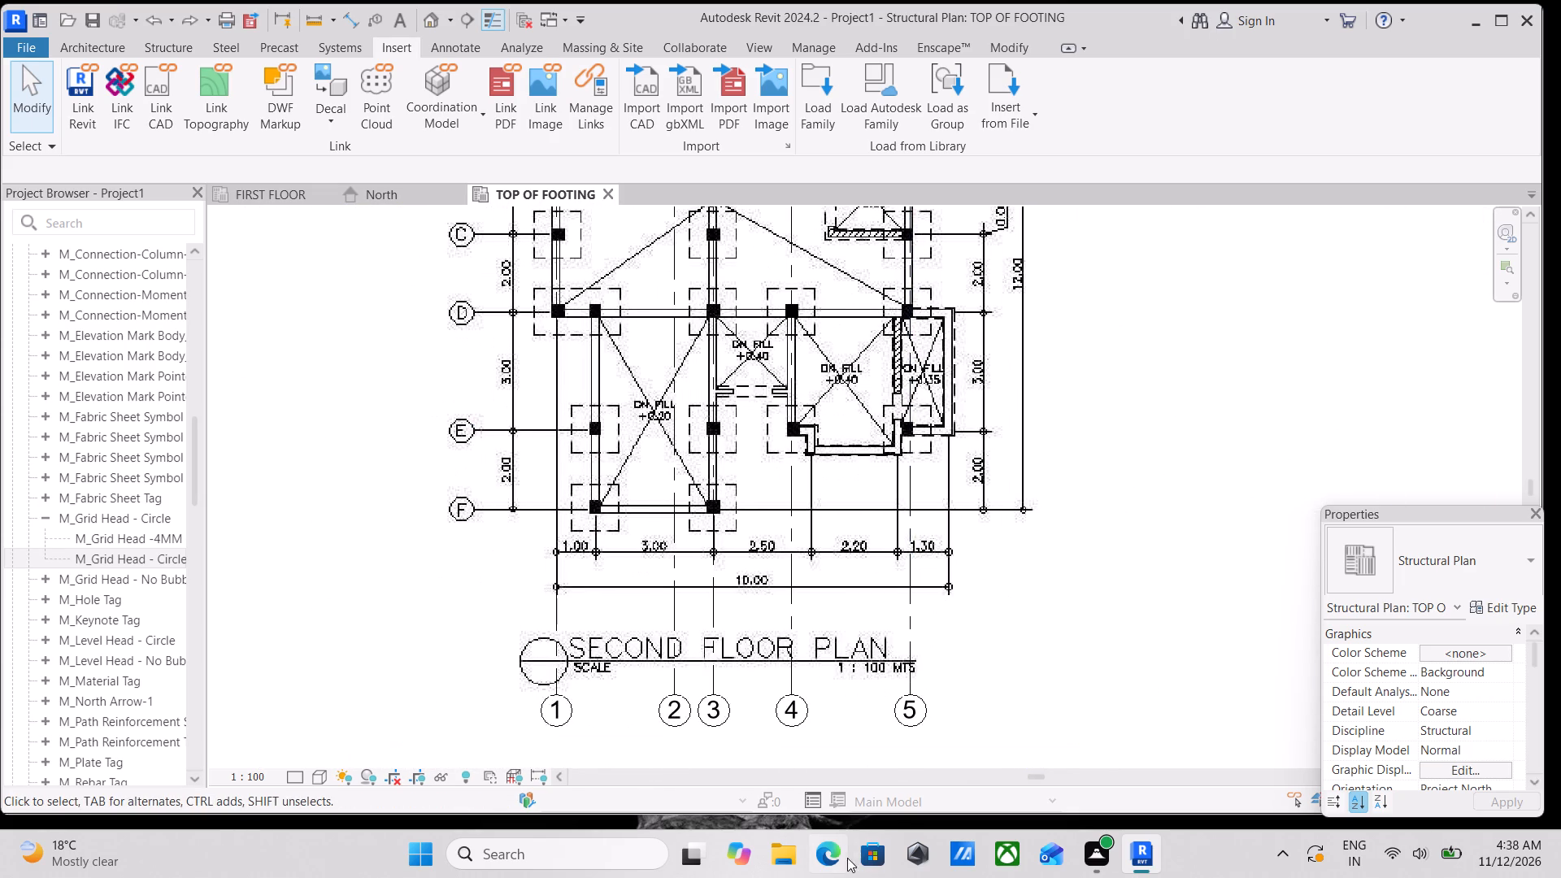
{"action": "scroll", "coordinate": [757, 720], "scroll_direction": "up", "scroll_amount": 8}
{"action": "scroll", "coordinate": [615, 682], "scroll_direction": "down", "scroll_amount": 3}
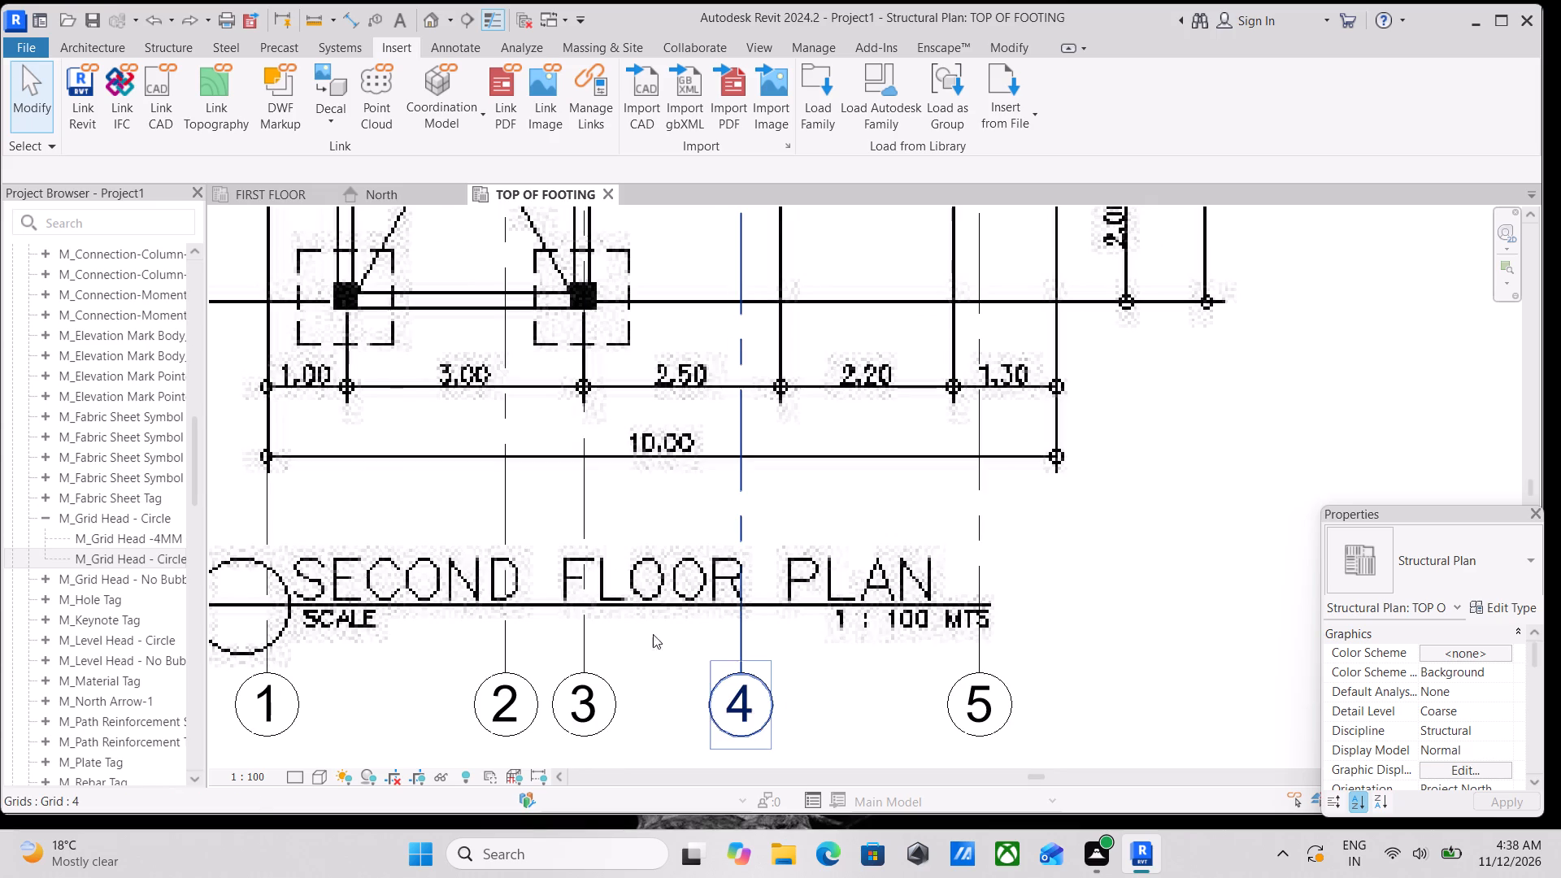
{"action": "scroll", "coordinate": [585, 606], "scroll_direction": "down", "scroll_amount": 2}
{"action": "middle_click_drag", "start_coordinate": [585, 601], "coordinate": [864, 578]}
{"action": "middle_click_drag", "start_coordinate": [605, 454], "coordinate": [744, 686]}
{"action": "scroll", "coordinate": [811, 346], "scroll_direction": "down", "scroll_amount": 2}
{"action": "middle_click_drag", "start_coordinate": [811, 346], "coordinate": [746, 490]}
{"action": "scroll", "coordinate": [745, 492], "scroll_direction": "up", "scroll_amount": 1}
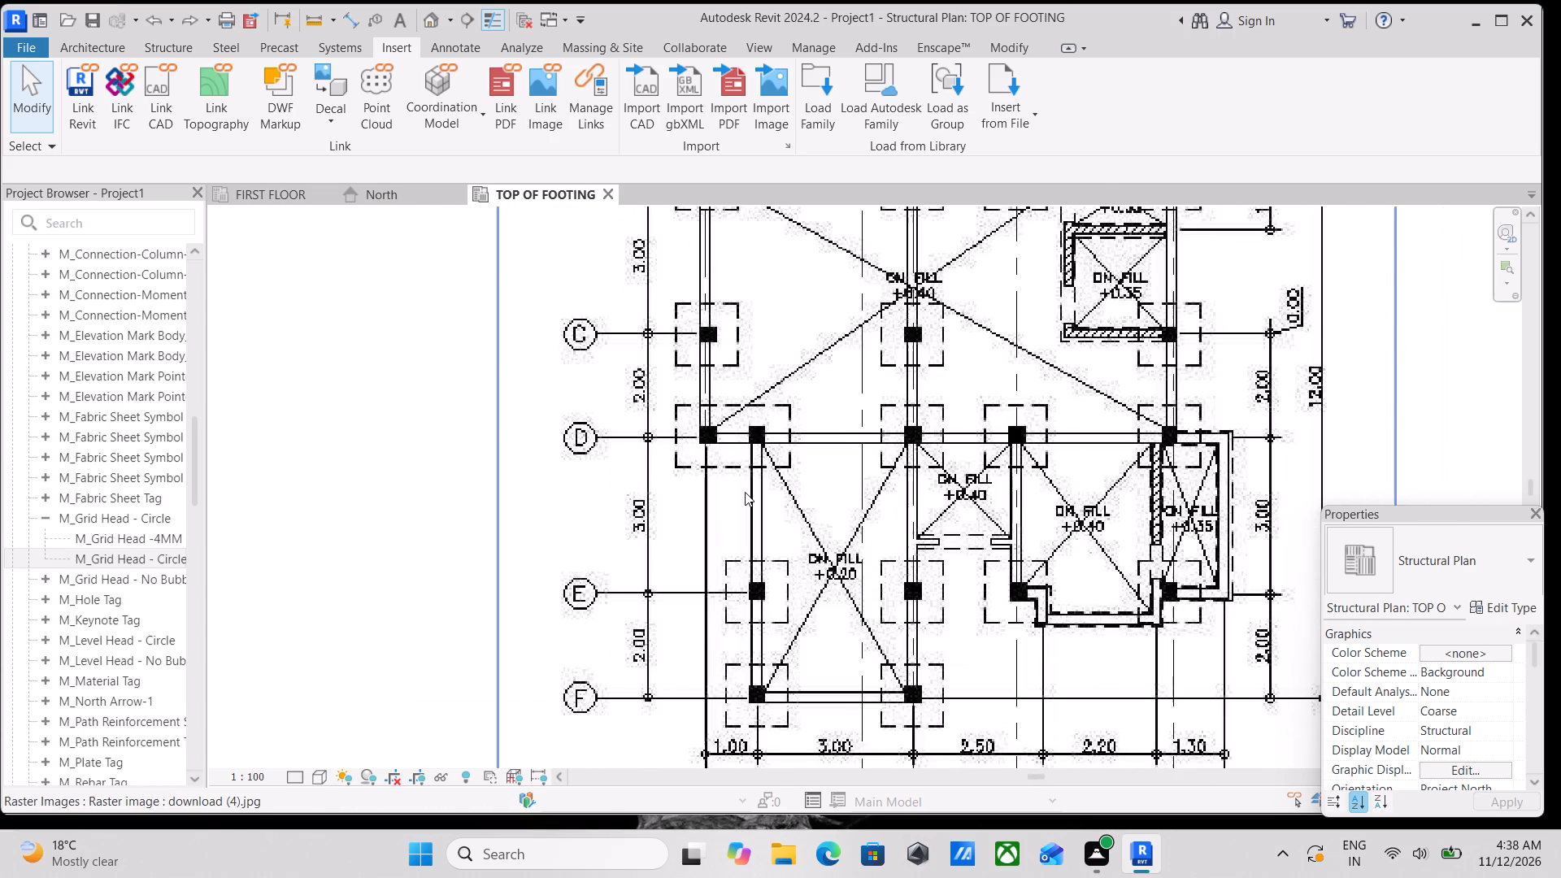
Draw a vertical grid along the plan's axis 2, from its bubble down to align with the grid heads below the plan title.
{"action": "type", "text": "GR"}
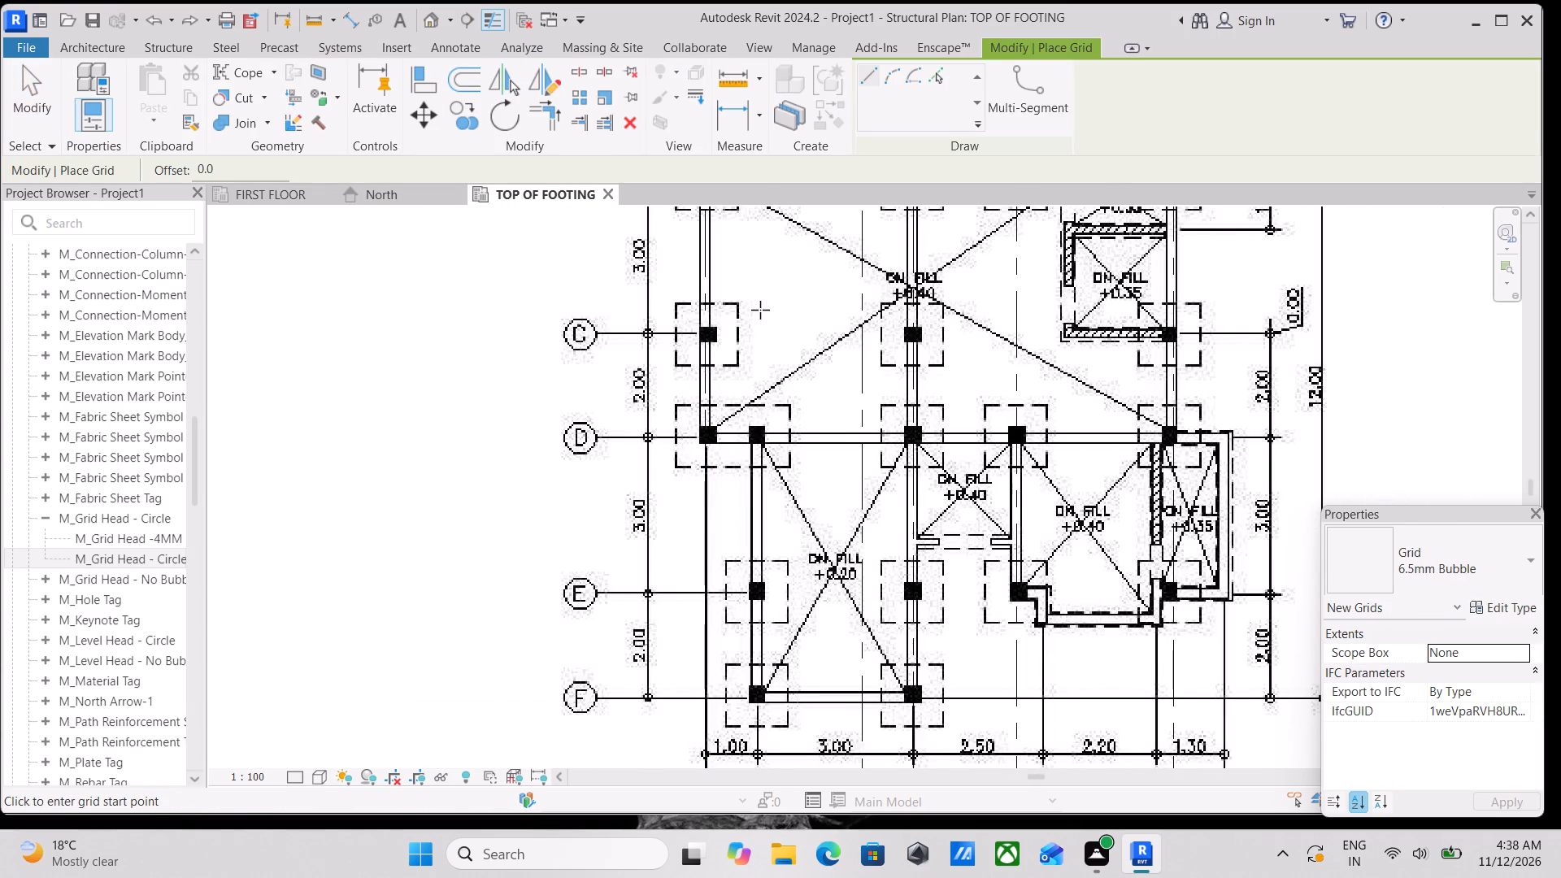
{"action": "middle_click_drag", "start_coordinate": [760, 307], "coordinate": [714, 395]}
{"action": "scroll", "coordinate": [746, 298], "scroll_direction": "down", "scroll_amount": 2}
{"action": "middle_click_drag", "start_coordinate": [746, 298], "coordinate": [711, 421]}
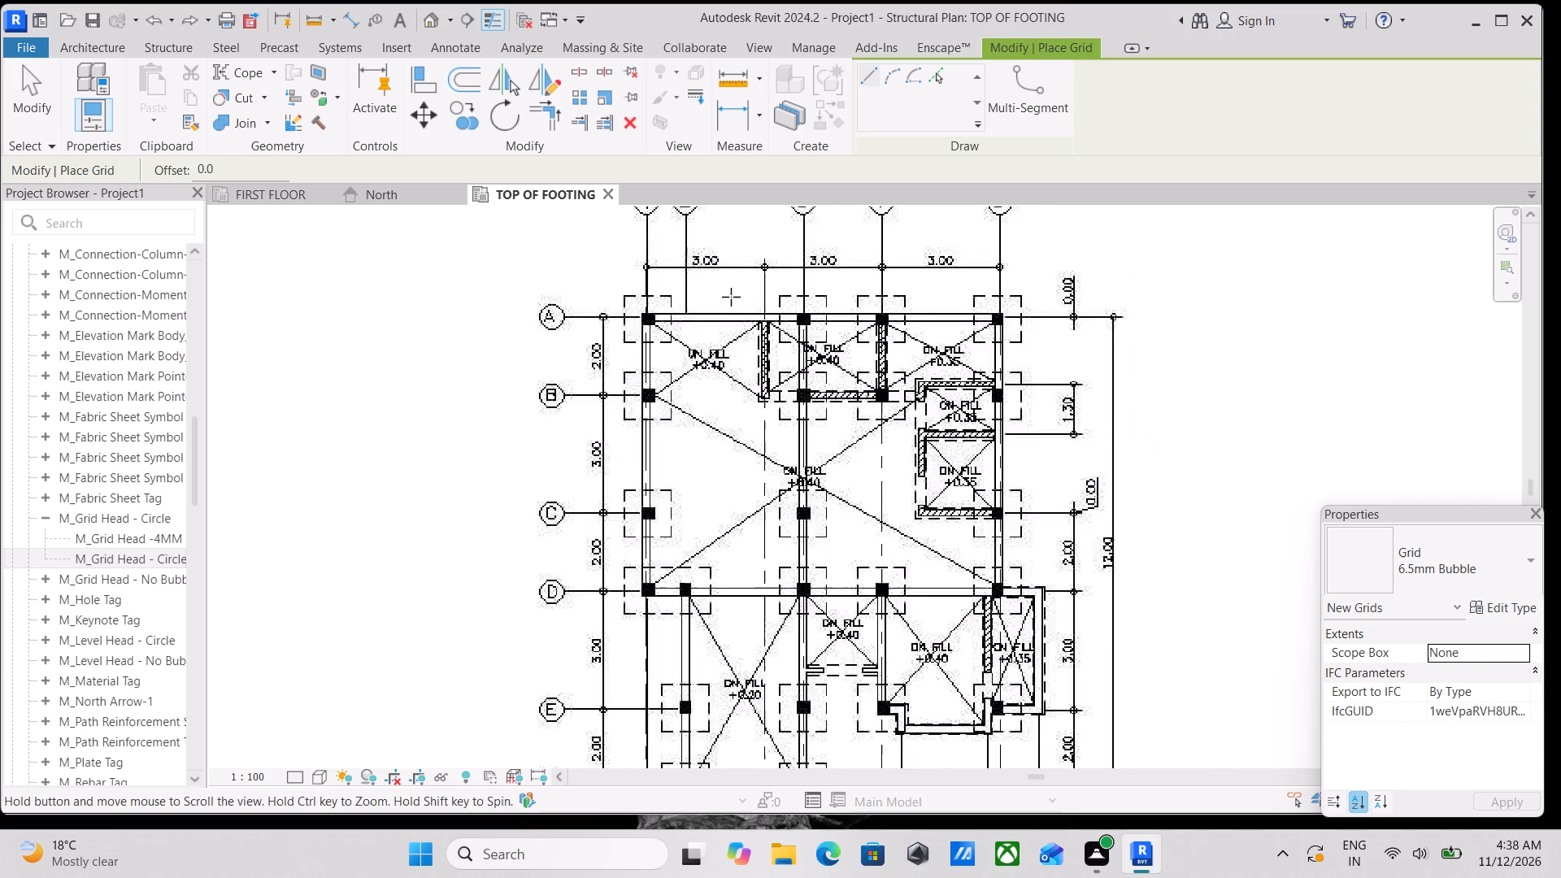
{"action": "scroll", "coordinate": [730, 281], "scroll_direction": "up", "scroll_amount": 4}
{"action": "middle_click_drag", "start_coordinate": [680, 309], "coordinate": [710, 439]}
{"action": "scroll", "coordinate": [682, 317], "scroll_direction": "up", "scroll_amount": 5}
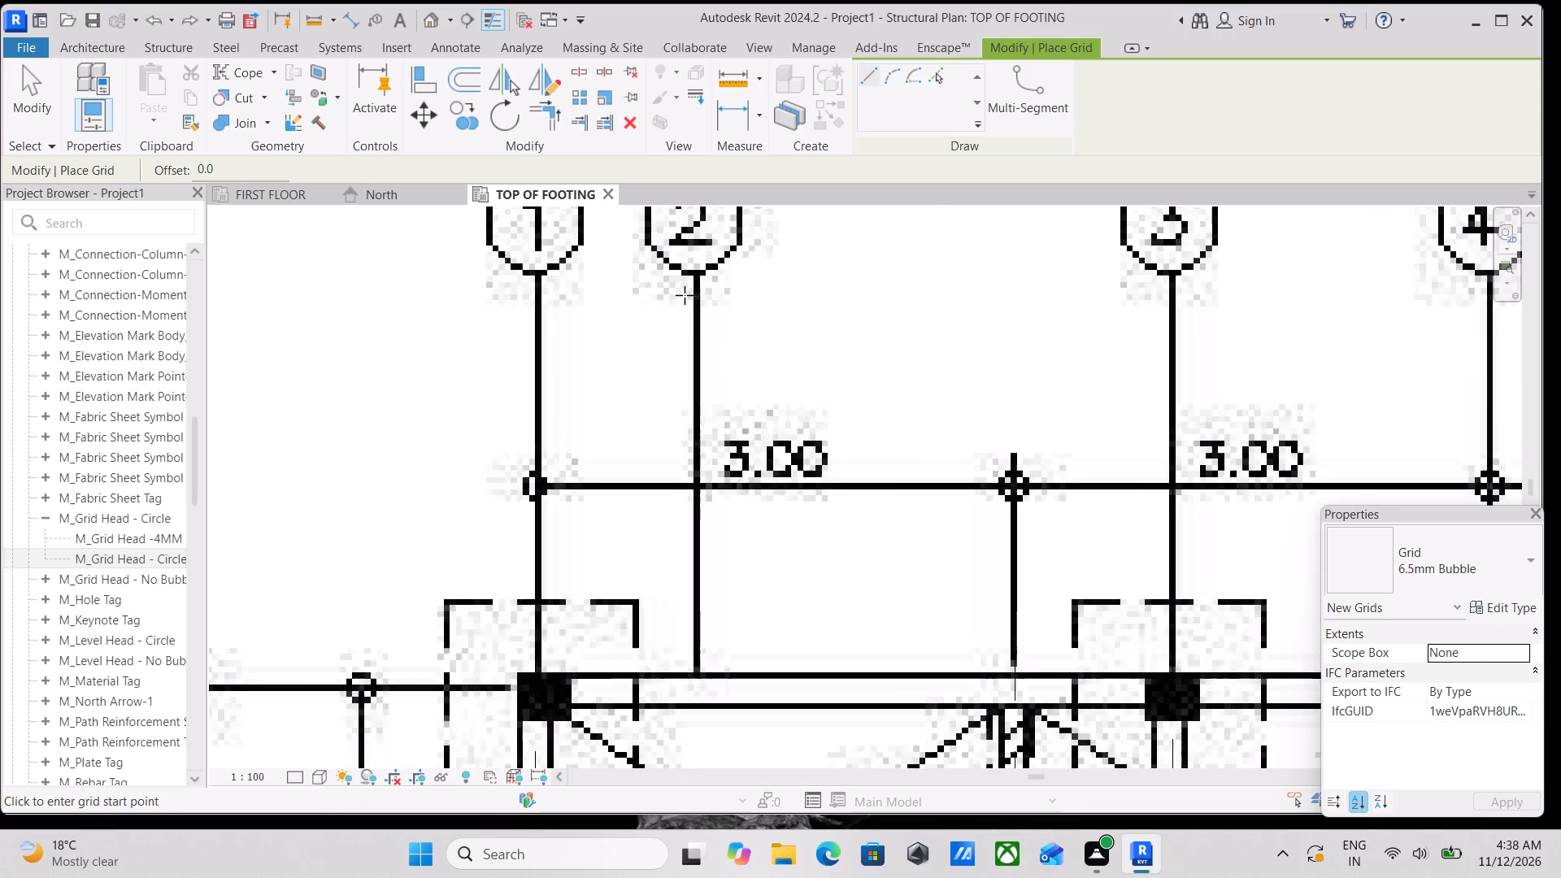
{"action": "scroll", "coordinate": [685, 295], "scroll_direction": "up", "scroll_amount": 8}
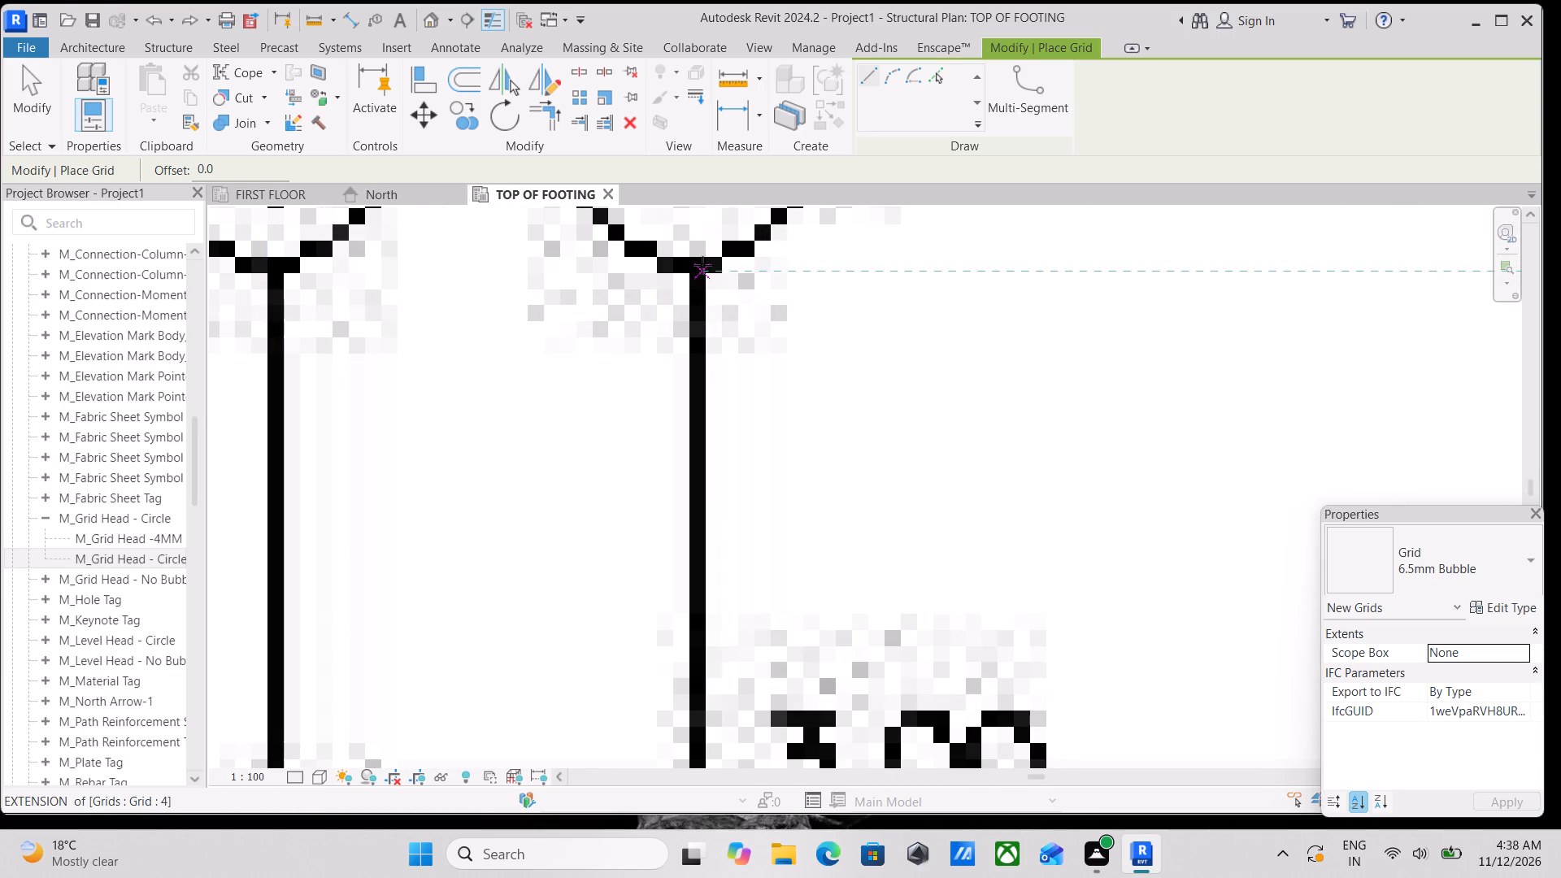
{"action": "scroll", "coordinate": [702, 272], "scroll_direction": "up", "scroll_amount": 3}
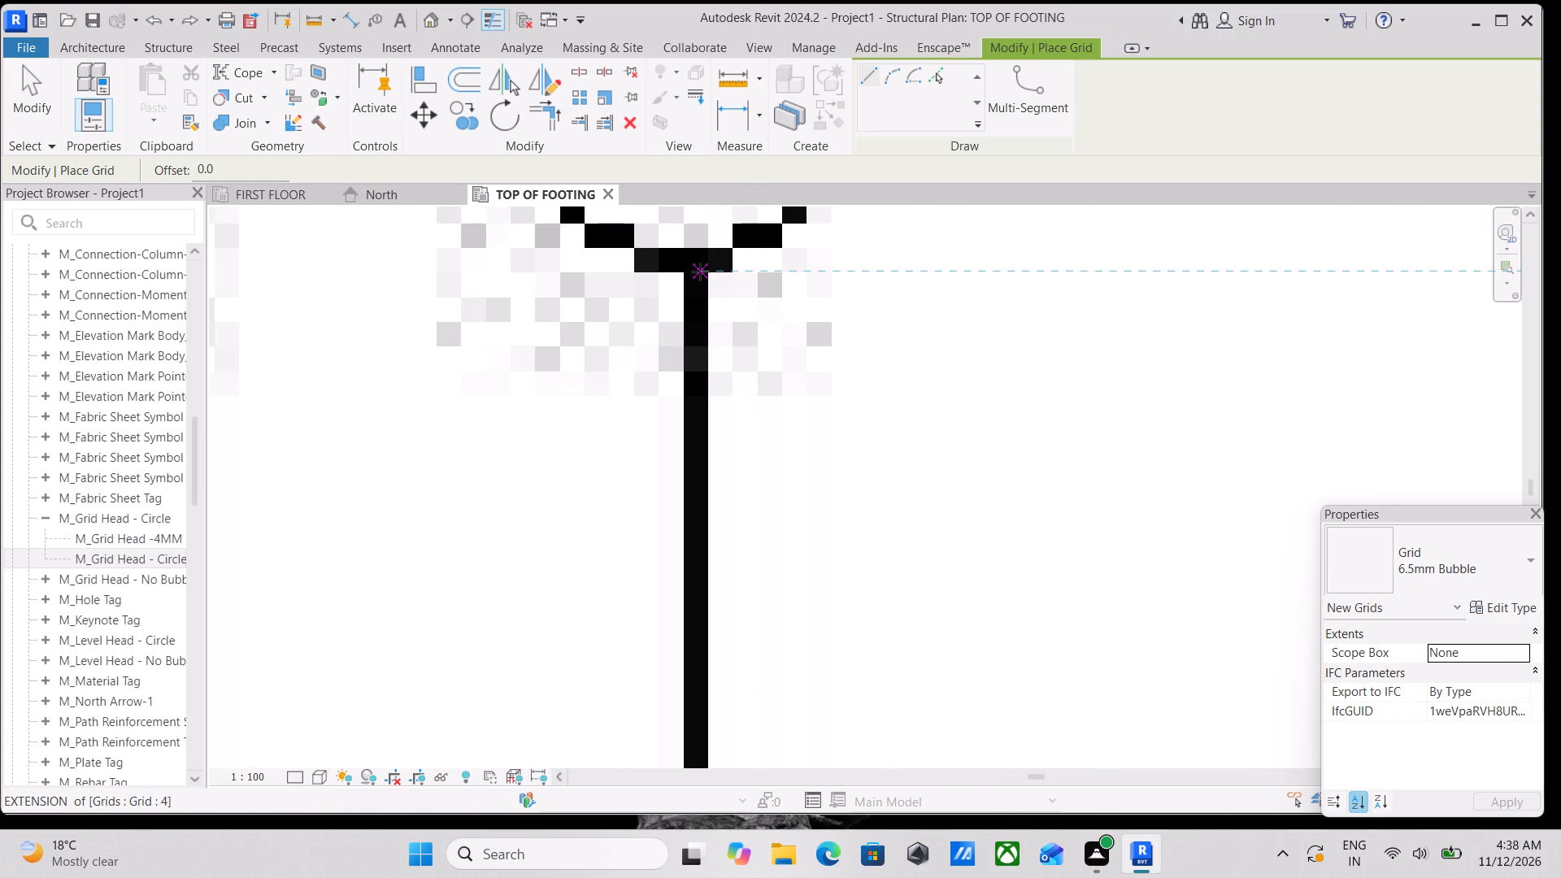
{"action": "left_click", "coordinate": [694, 271]}
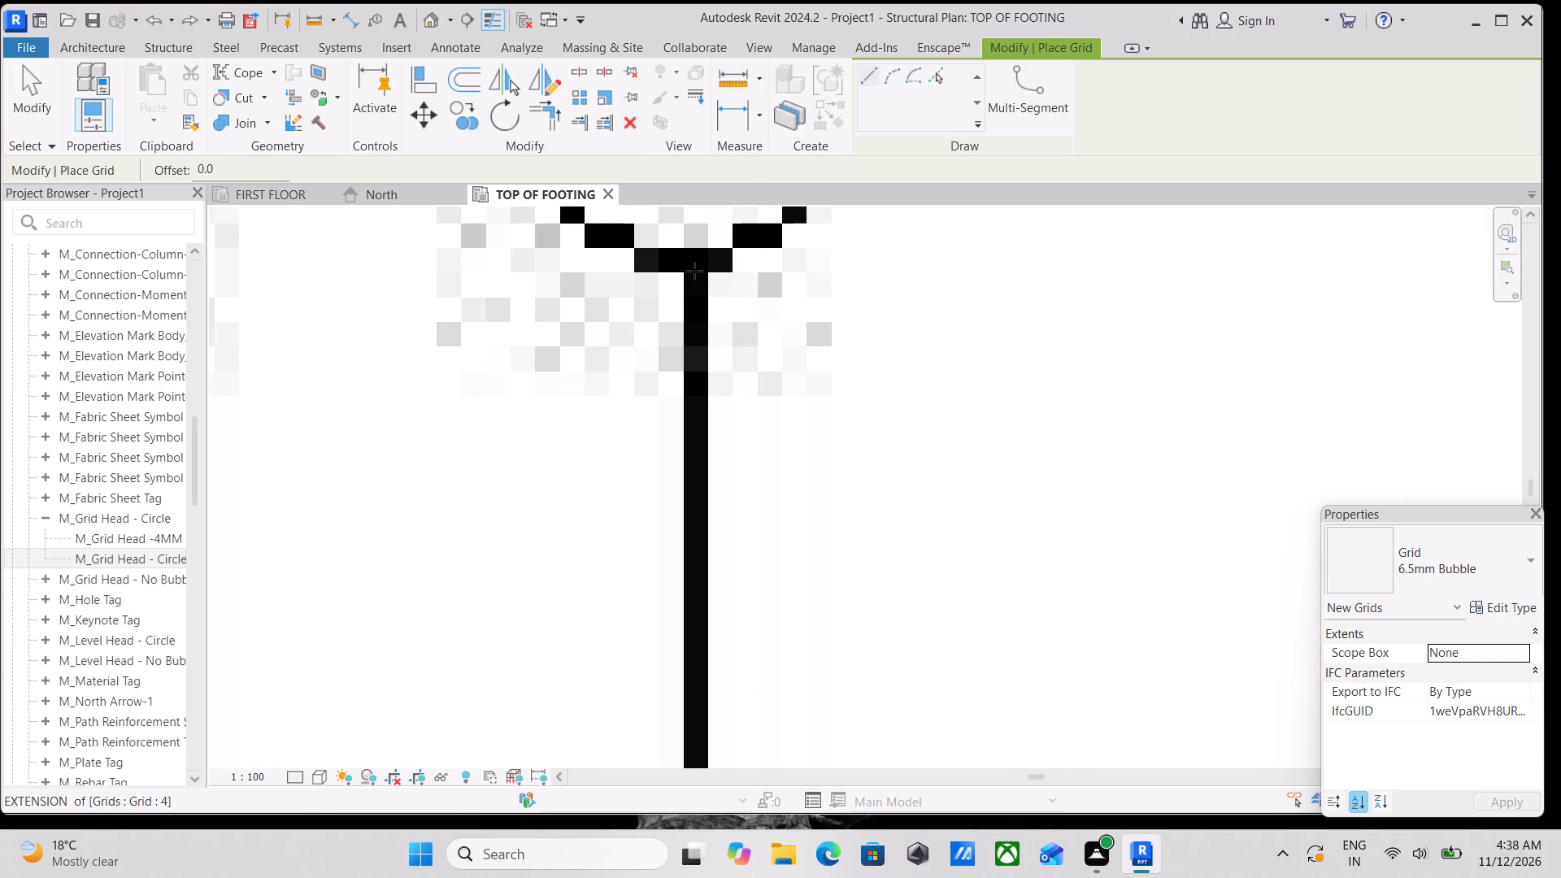
{"action": "scroll", "coordinate": [698, 415], "scroll_direction": "down", "scroll_amount": 3}
{"action": "middle_click_drag", "start_coordinate": [698, 411], "coordinate": [649, 163]}
{"action": "scroll", "coordinate": [665, 395], "scroll_direction": "down", "scroll_amount": 5}
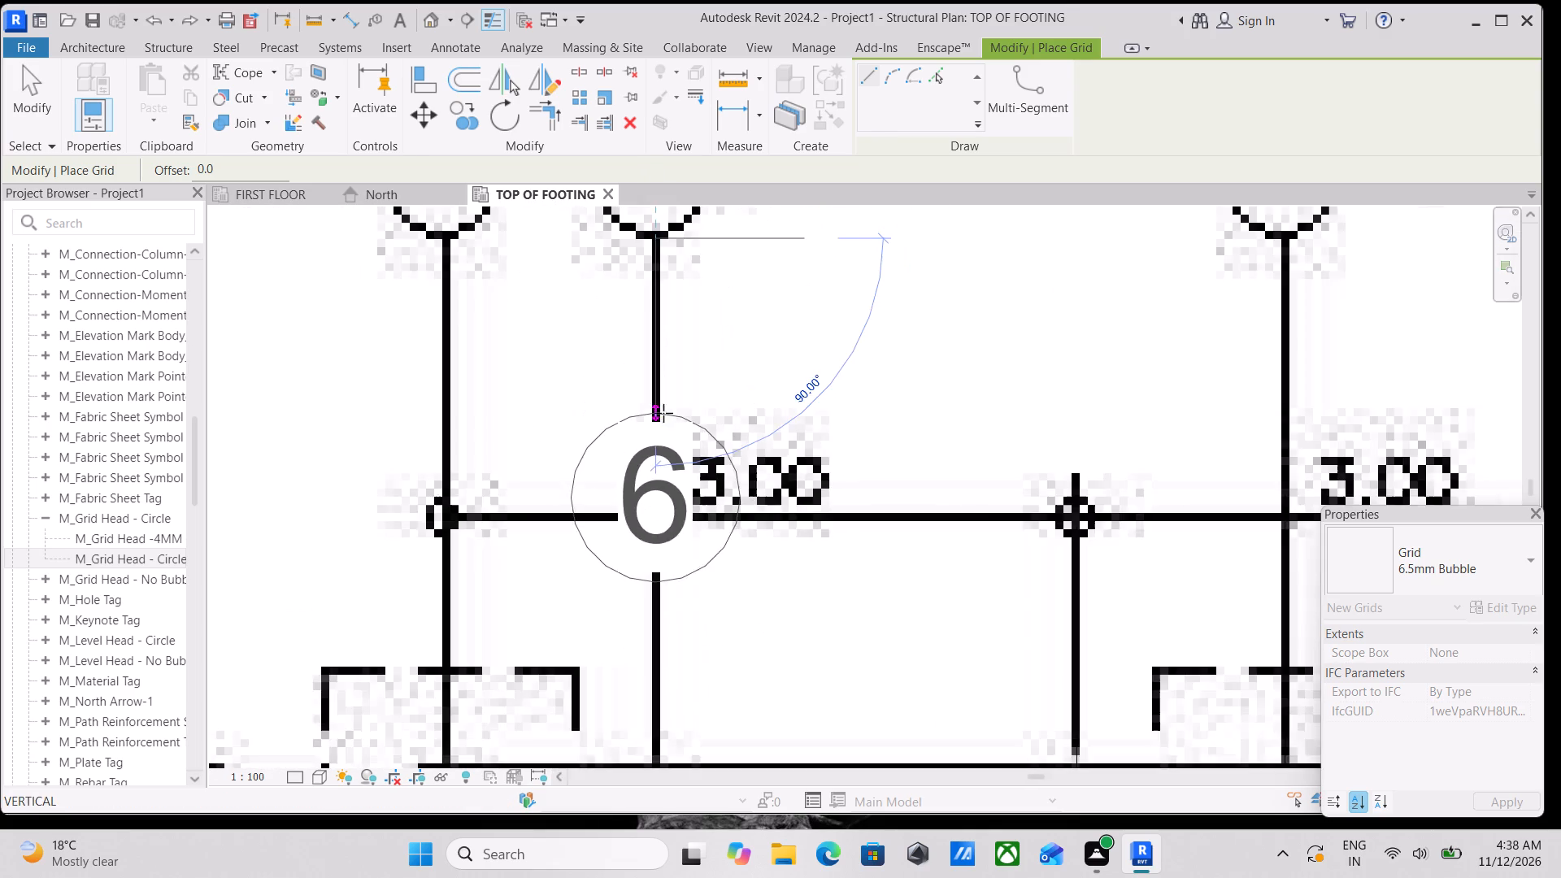
{"action": "scroll", "coordinate": [653, 460], "scroll_direction": "down", "scroll_amount": 3}
{"action": "middle_click_drag", "start_coordinate": [654, 458], "coordinate": [605, 159]}
{"action": "scroll", "coordinate": [615, 480], "scroll_direction": "down", "scroll_amount": 2}
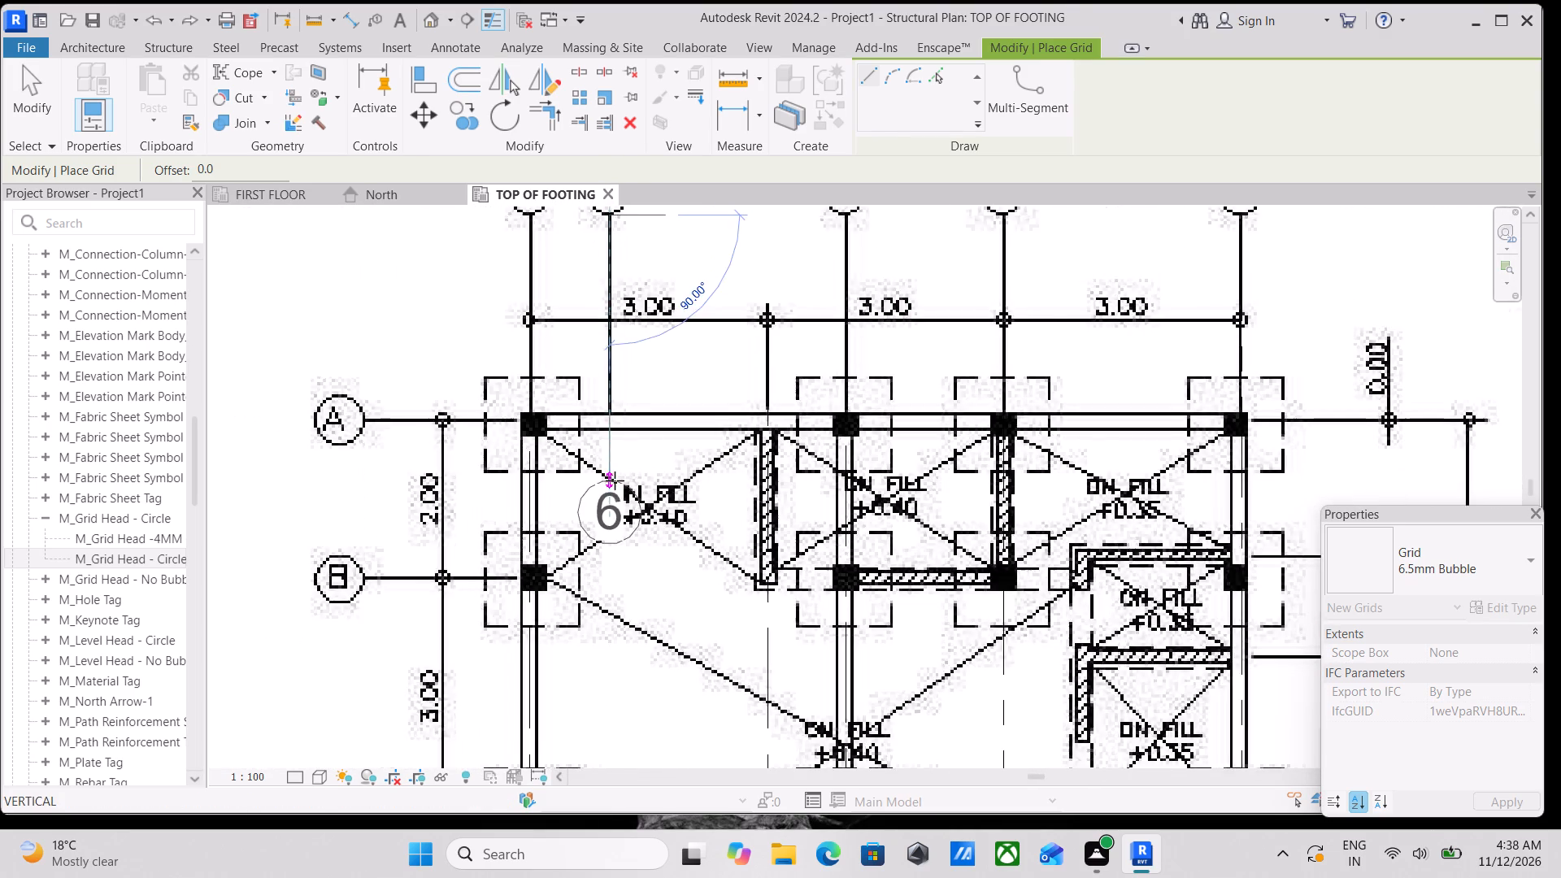
{"action": "scroll", "coordinate": [615, 480], "scroll_direction": "down", "scroll_amount": 4}
{"action": "middle_click_drag", "start_coordinate": [615, 480], "coordinate": [602, 368]}
{"action": "scroll", "coordinate": [596, 728], "scroll_direction": "down", "scroll_amount": 1}
{"action": "middle_click_drag", "start_coordinate": [600, 689], "coordinate": [600, 358]}
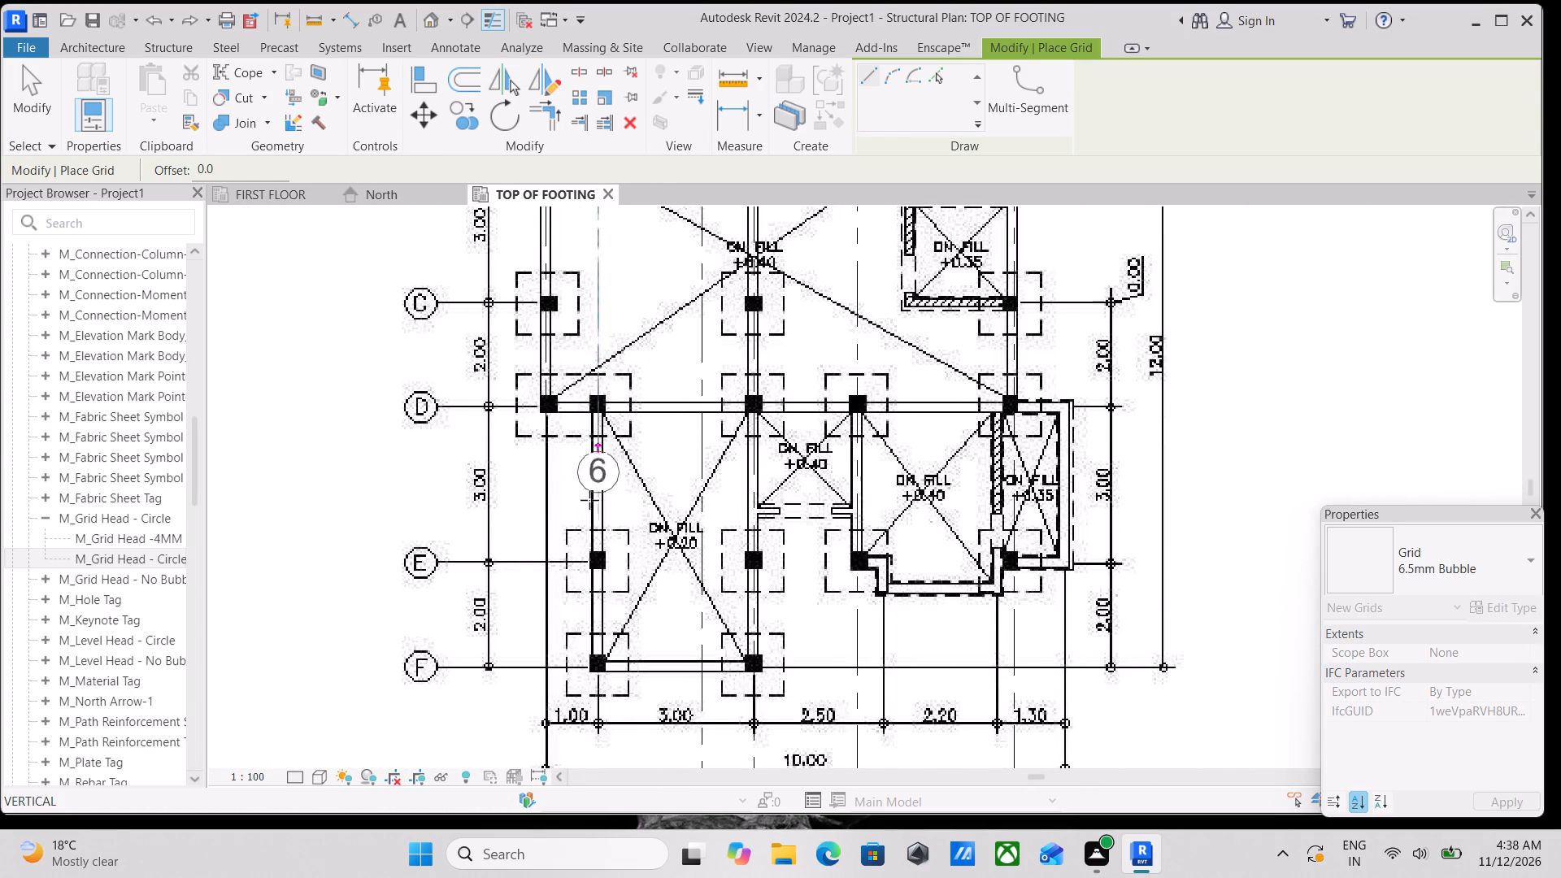
{"action": "middle_click_drag", "start_coordinate": [607, 567], "coordinate": [598, 419]}
{"action": "scroll", "coordinate": [604, 492], "scroll_direction": "down", "scroll_amount": 1}
{"action": "middle_click_drag", "start_coordinate": [603, 636], "coordinate": [600, 545]}
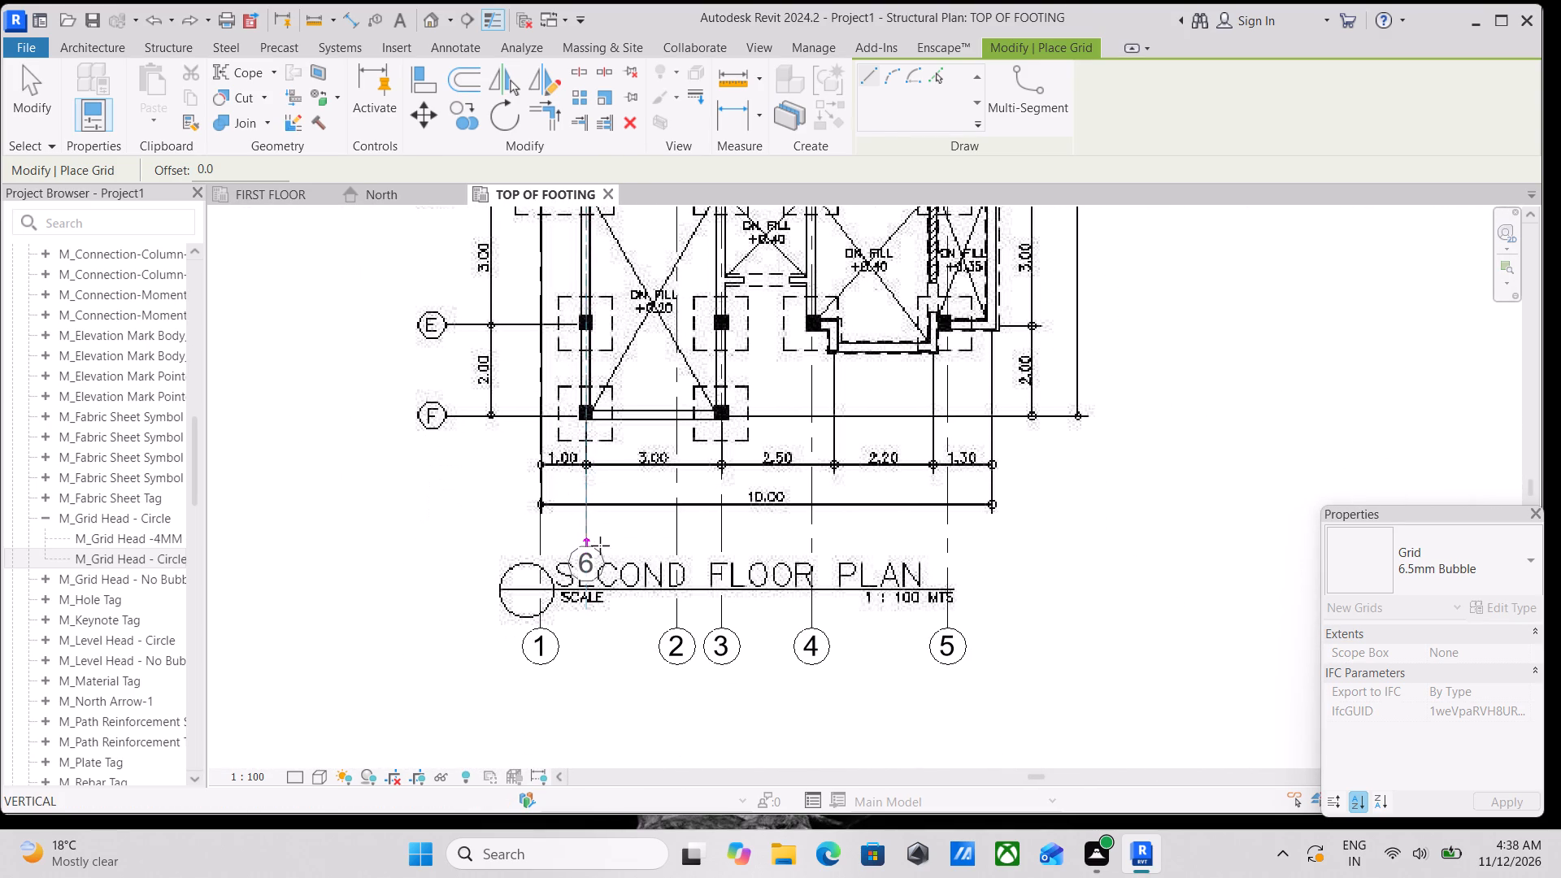
{"action": "scroll", "coordinate": [605, 611], "scroll_direction": "up", "scroll_amount": 1}
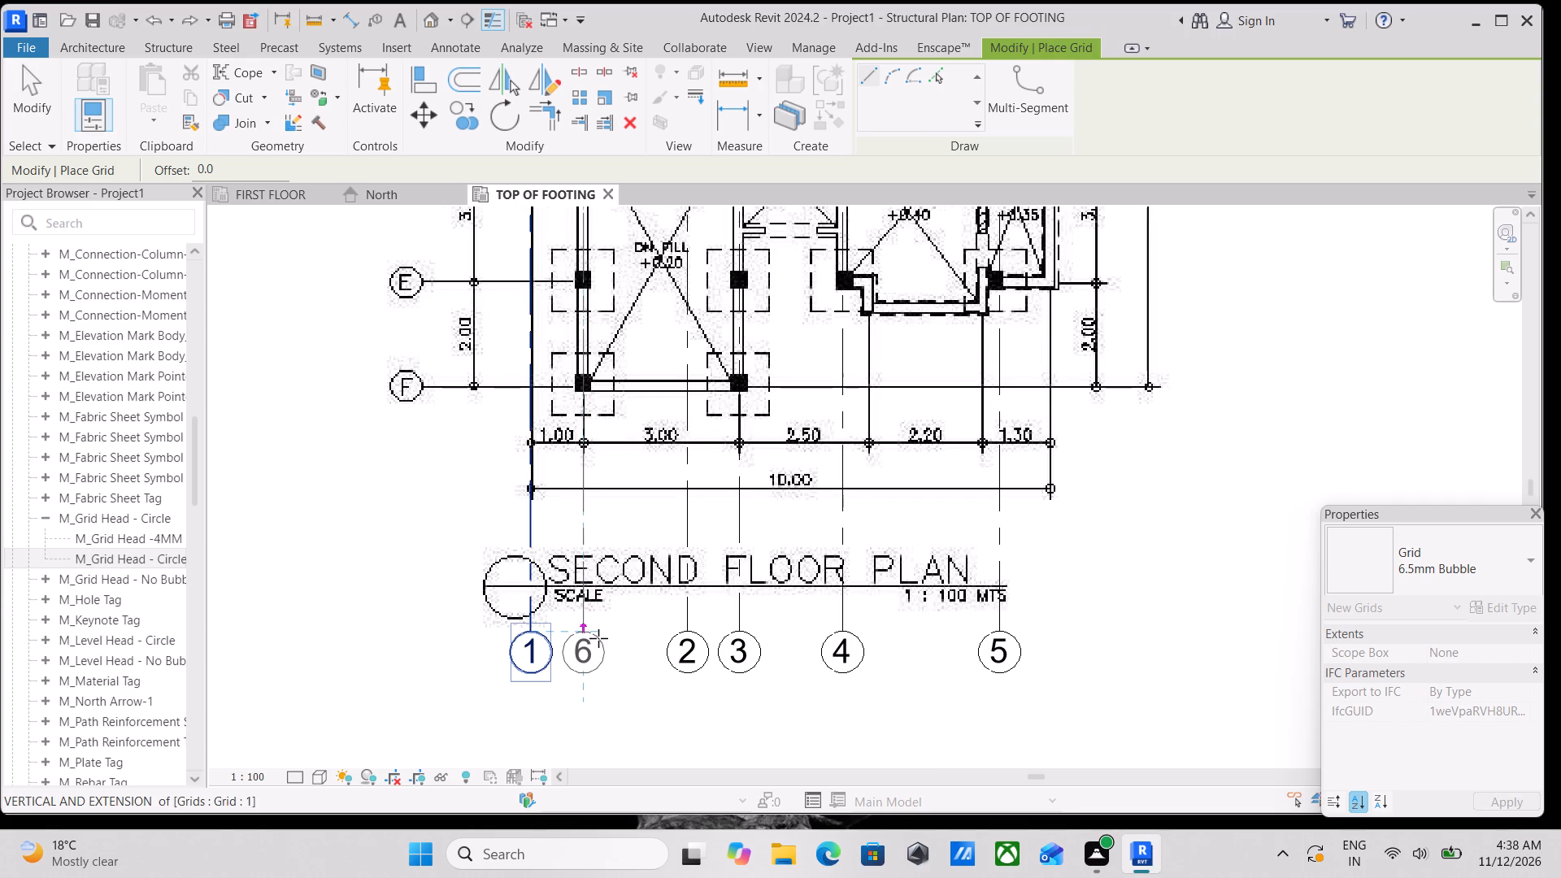
{"action": "left_click", "coordinate": [595, 630]}
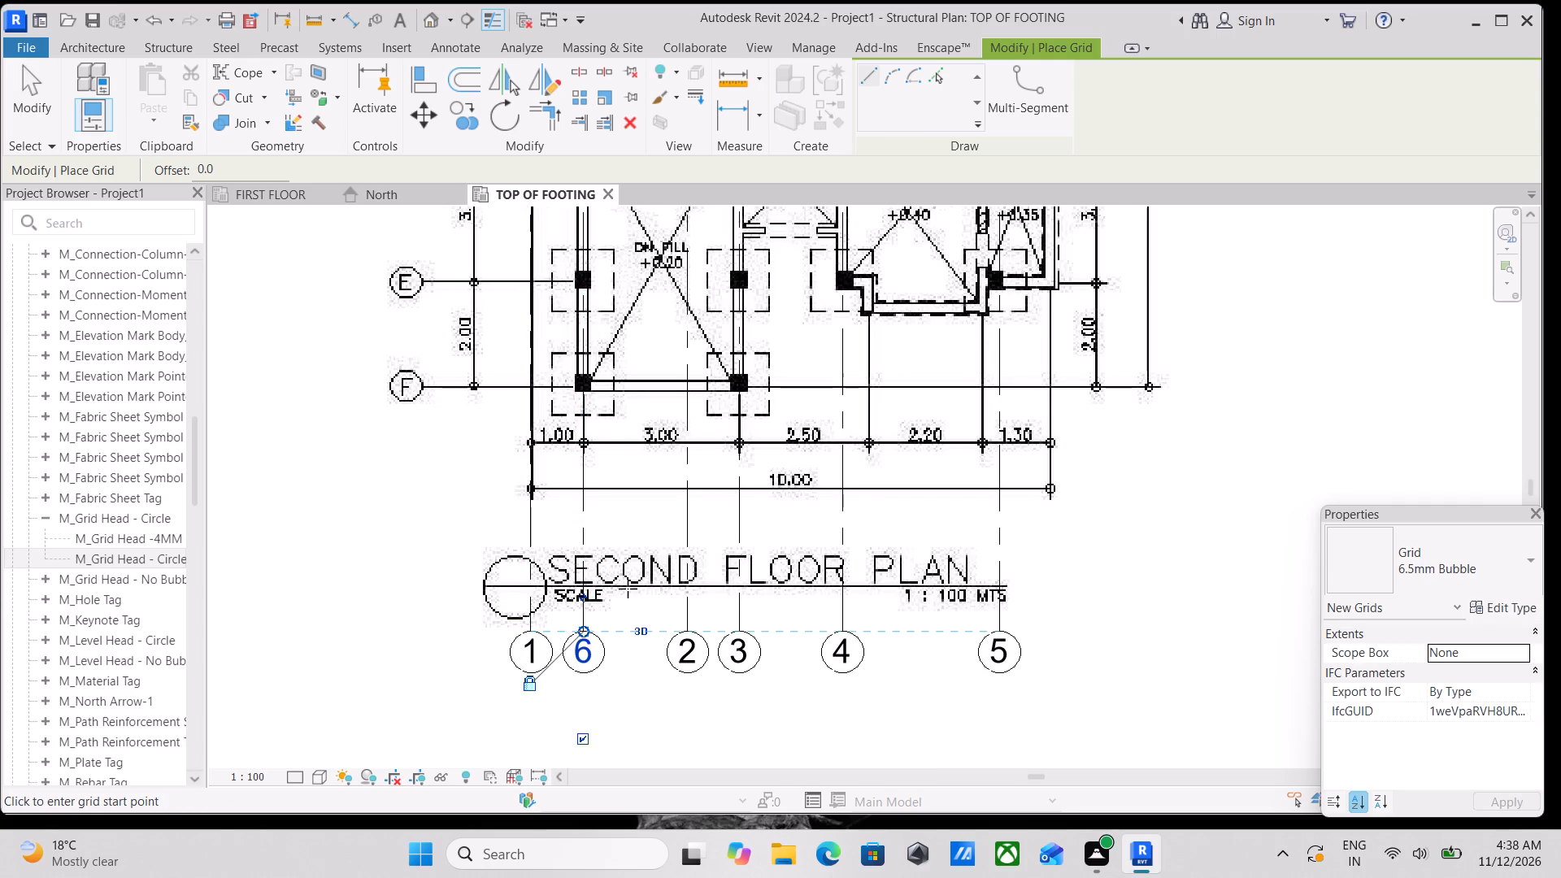
{"action": "scroll", "coordinate": [628, 648], "scroll_direction": "up", "scroll_amount": 3}
{"action": "key", "text": "Escape"}
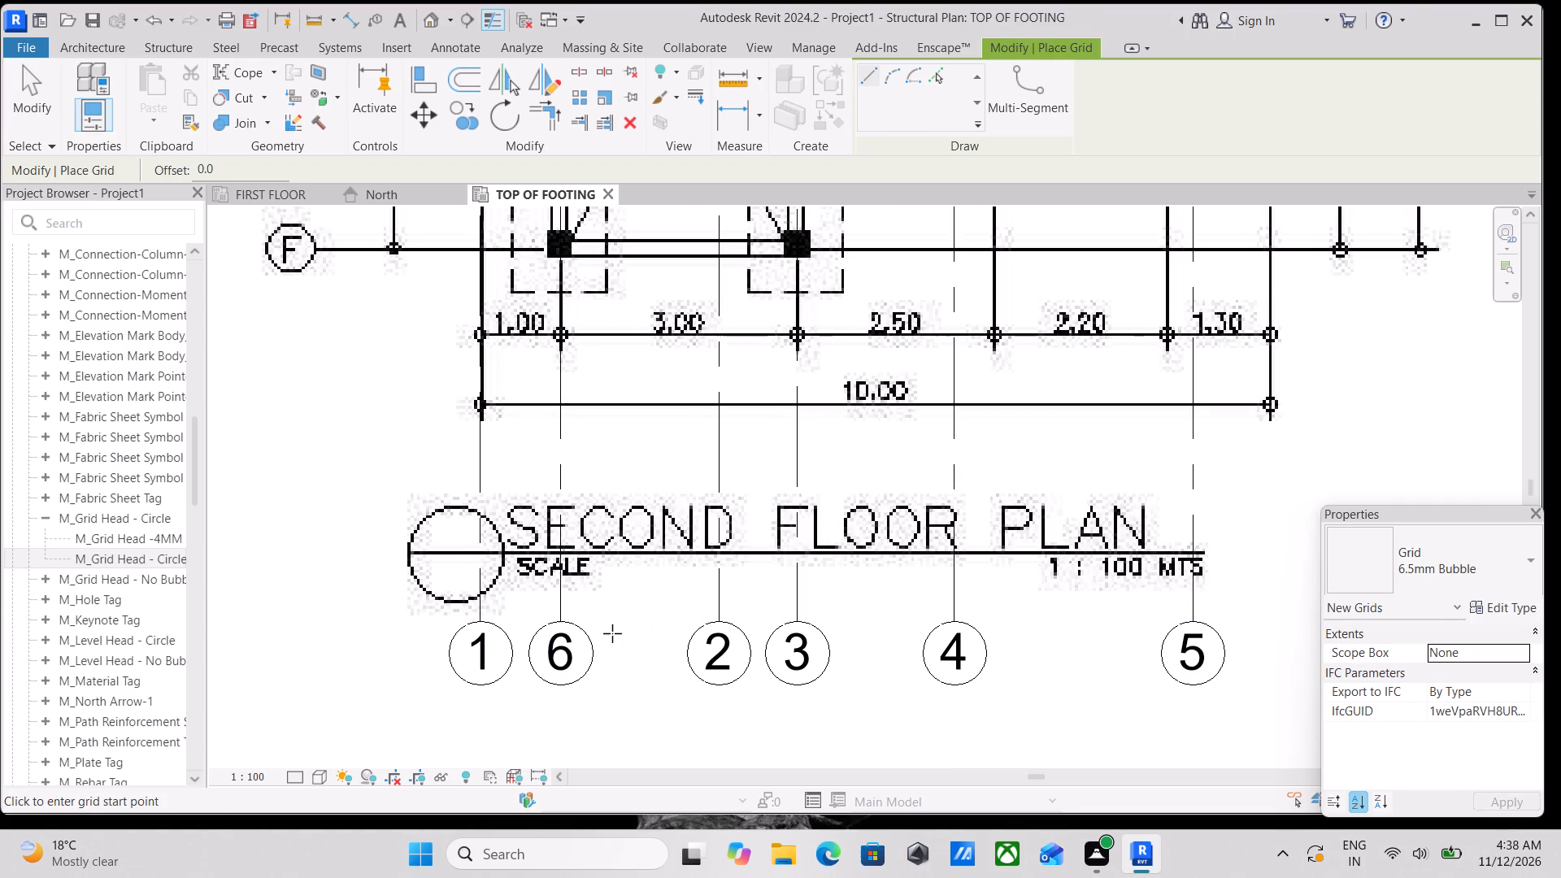
{"action": "key", "text": "Escape"}
{"action": "key", "text": "Escape"}
{"action": "key", "text": "Escape"}
{"action": "key", "text": "Escape"}
{"action": "key", "text": "Escape"}
{"action": "key", "text": "Escape"}
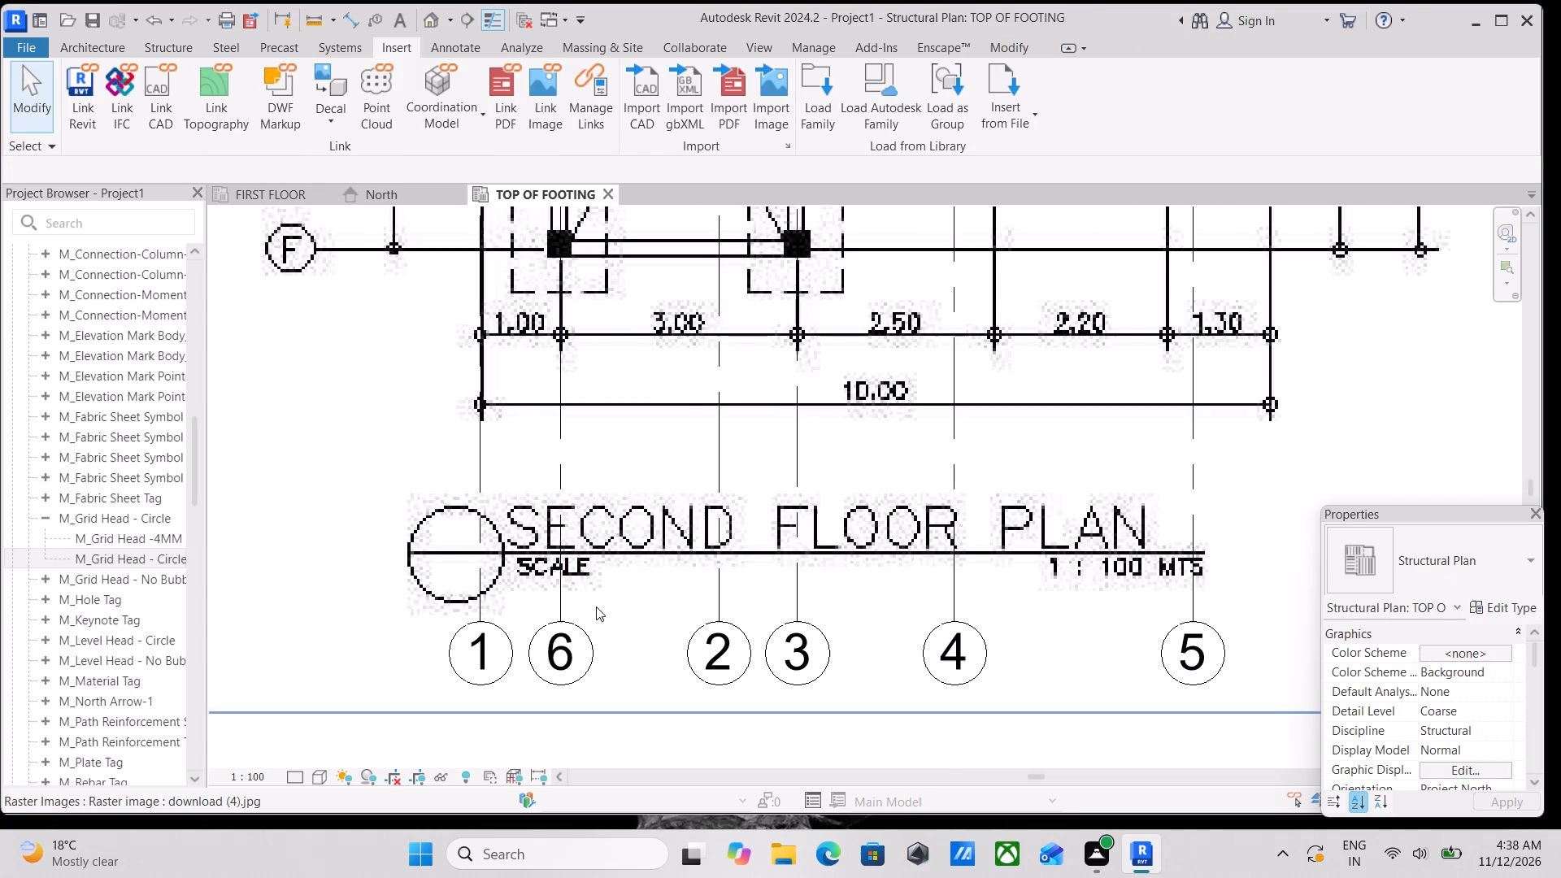
Rename the new axis 2 grid, labelled 6, with the temporary name 22.
{"action": "scroll", "coordinate": [572, 694], "scroll_direction": "up", "scroll_amount": 3}
{"action": "scroll", "coordinate": [586, 640], "scroll_direction": "down", "scroll_amount": 3}
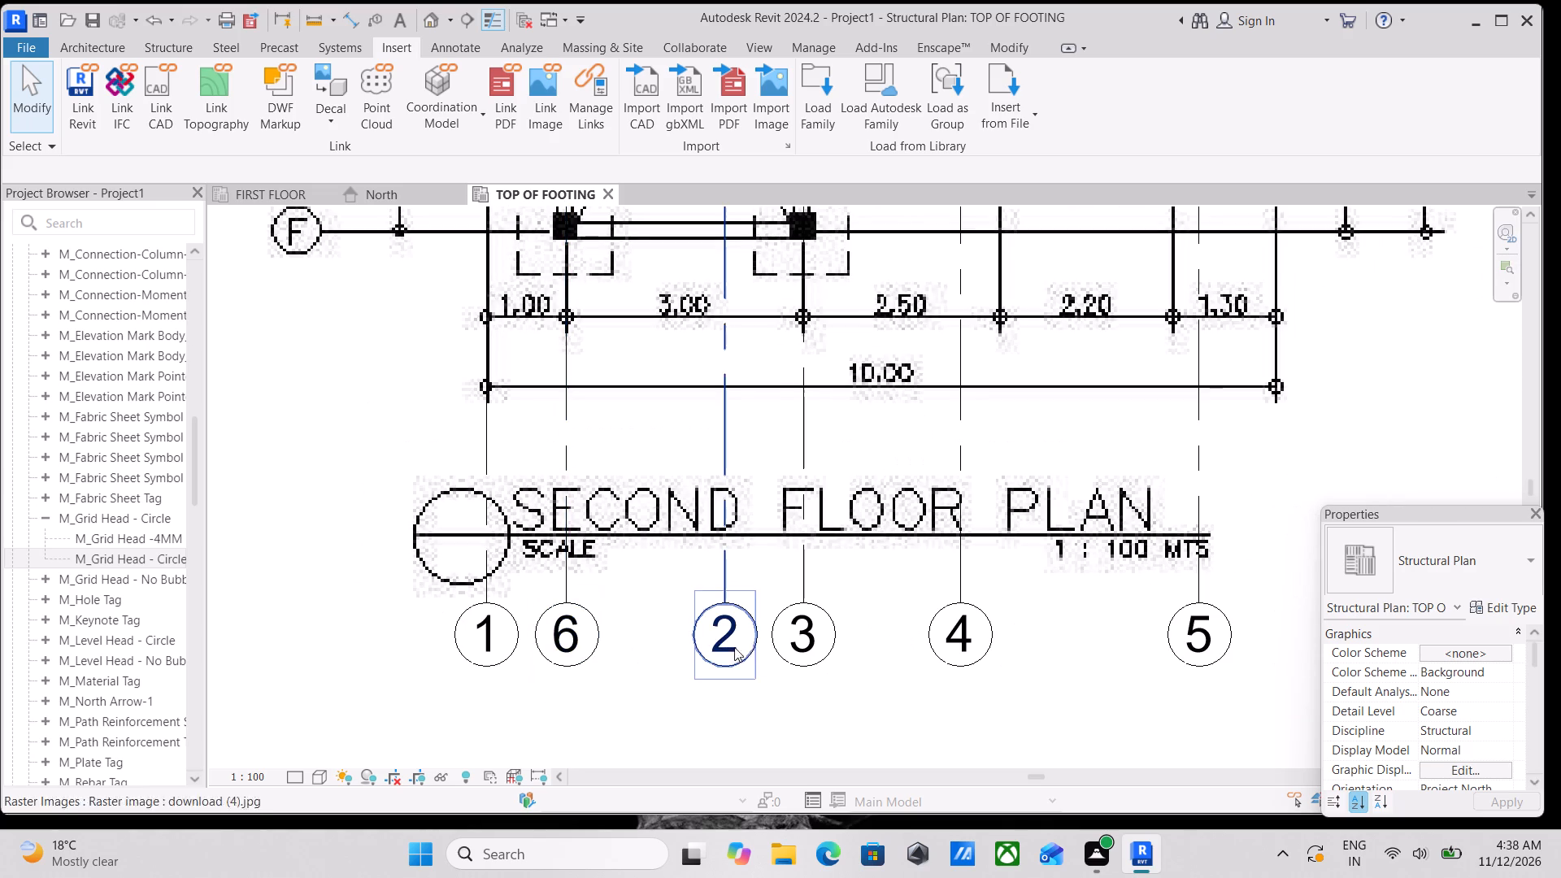
{"action": "scroll", "coordinate": [725, 646], "scroll_direction": "up", "scroll_amount": 3}
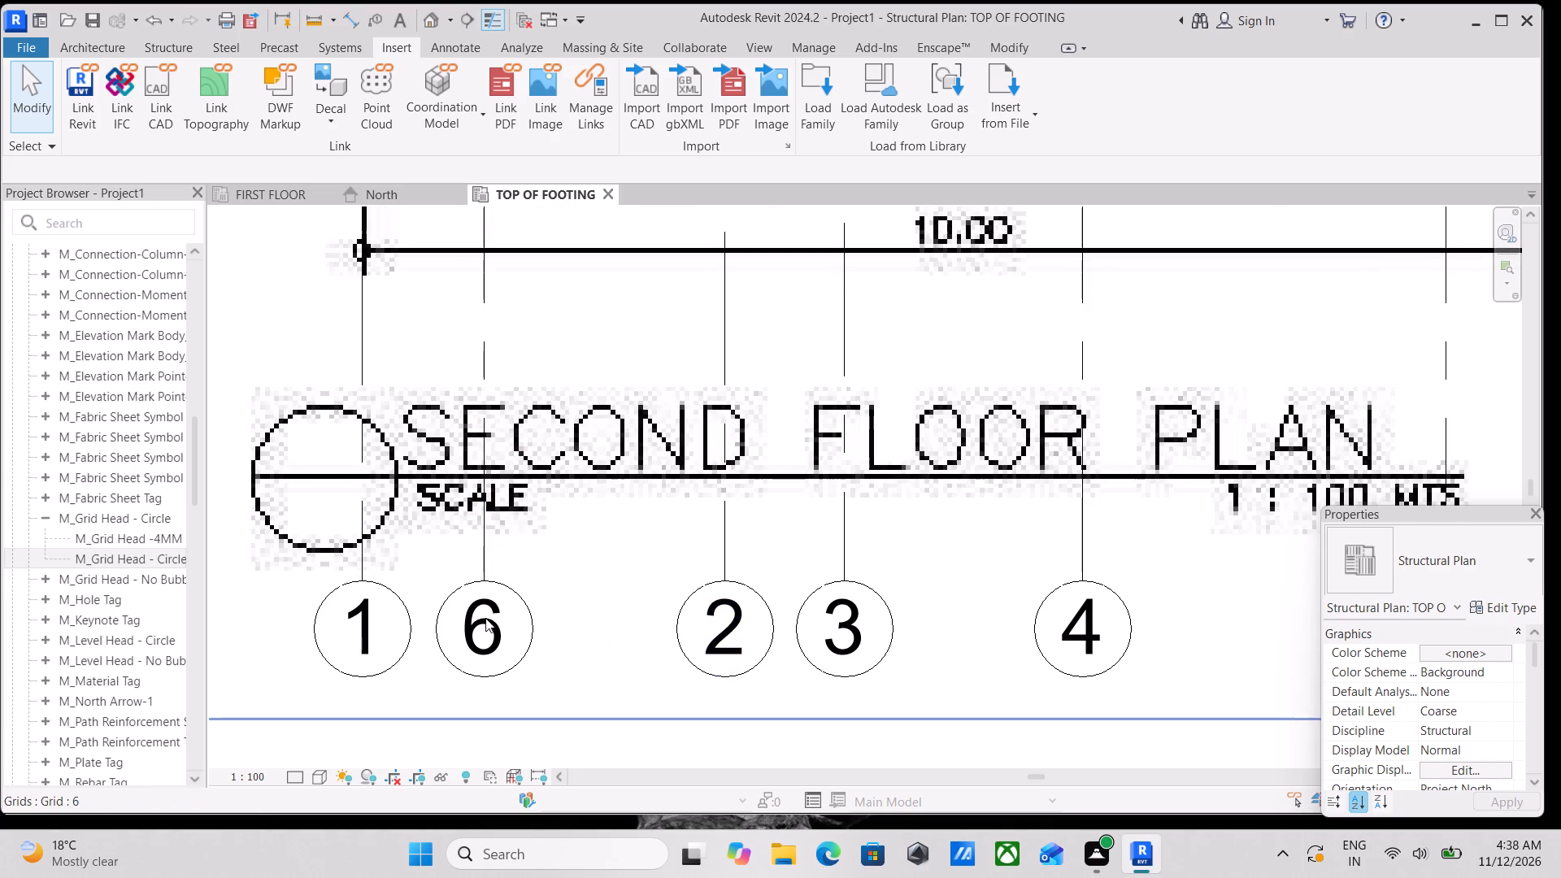
{"action": "scroll", "coordinate": [721, 632], "scroll_direction": "down", "scroll_amount": 1}
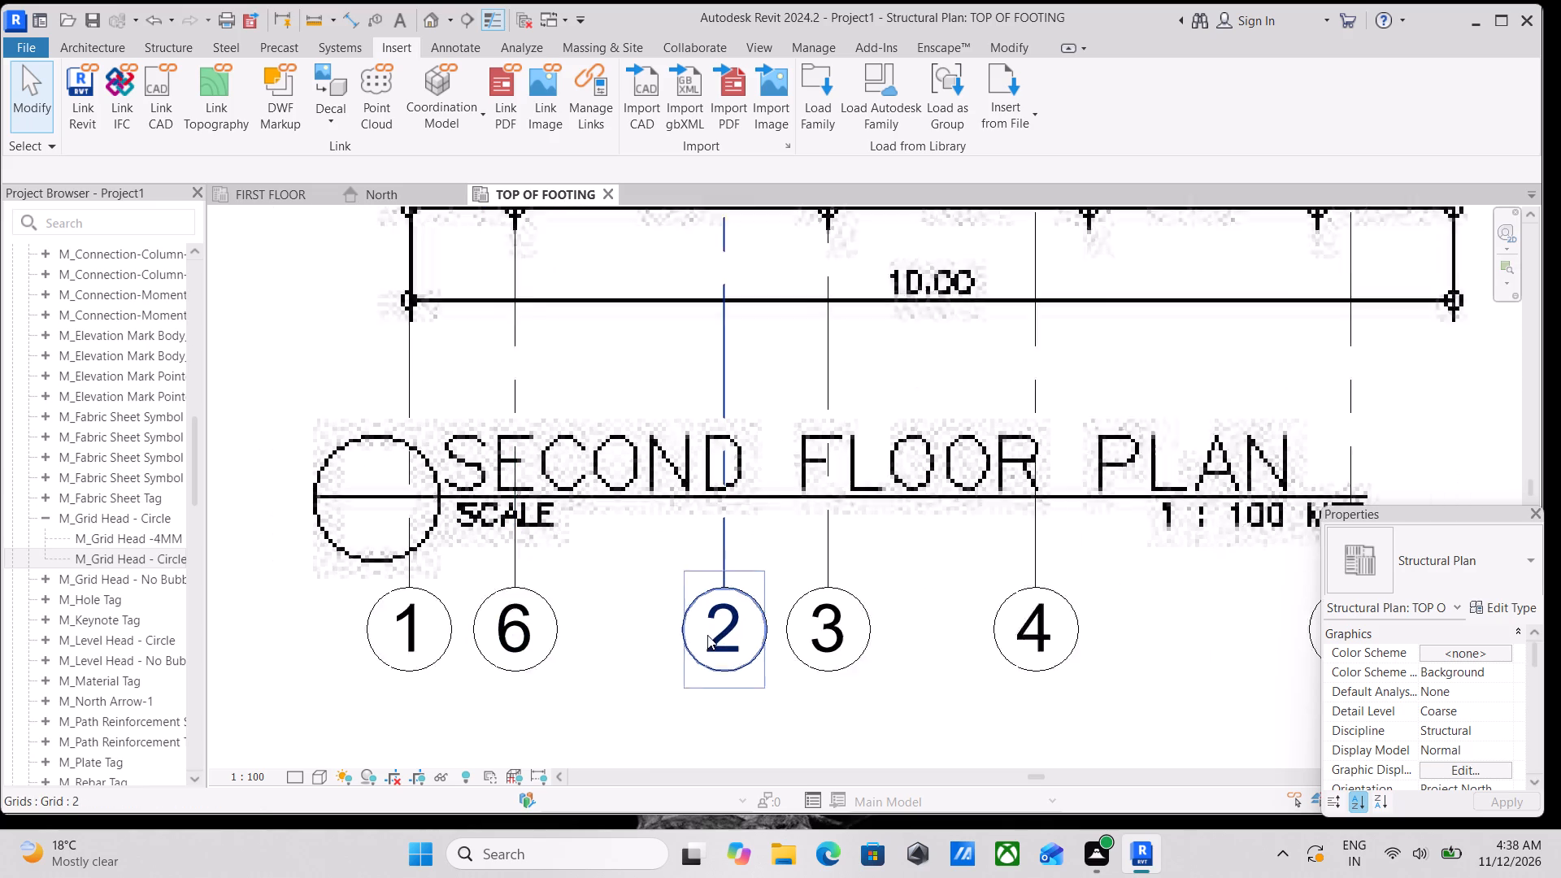
{"action": "scroll", "coordinate": [707, 635], "scroll_direction": "down", "scroll_amount": 4}
{"action": "middle_click_drag", "start_coordinate": [674, 637], "coordinate": [607, 636]}
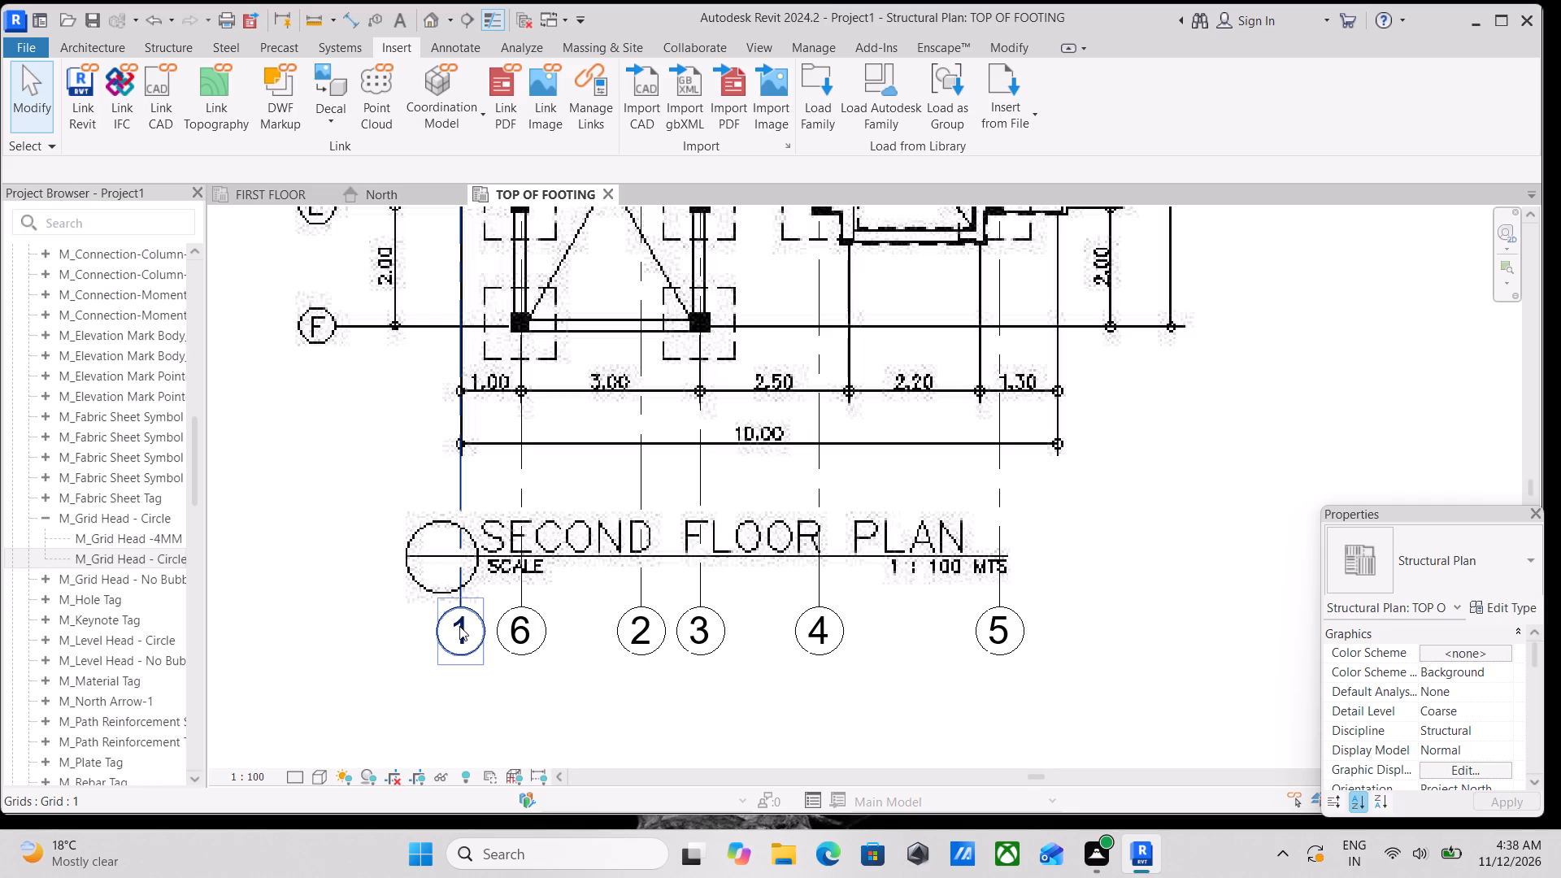
{"action": "left_click", "coordinate": [514, 624]}
{"action": "left_click", "coordinate": [514, 624]}
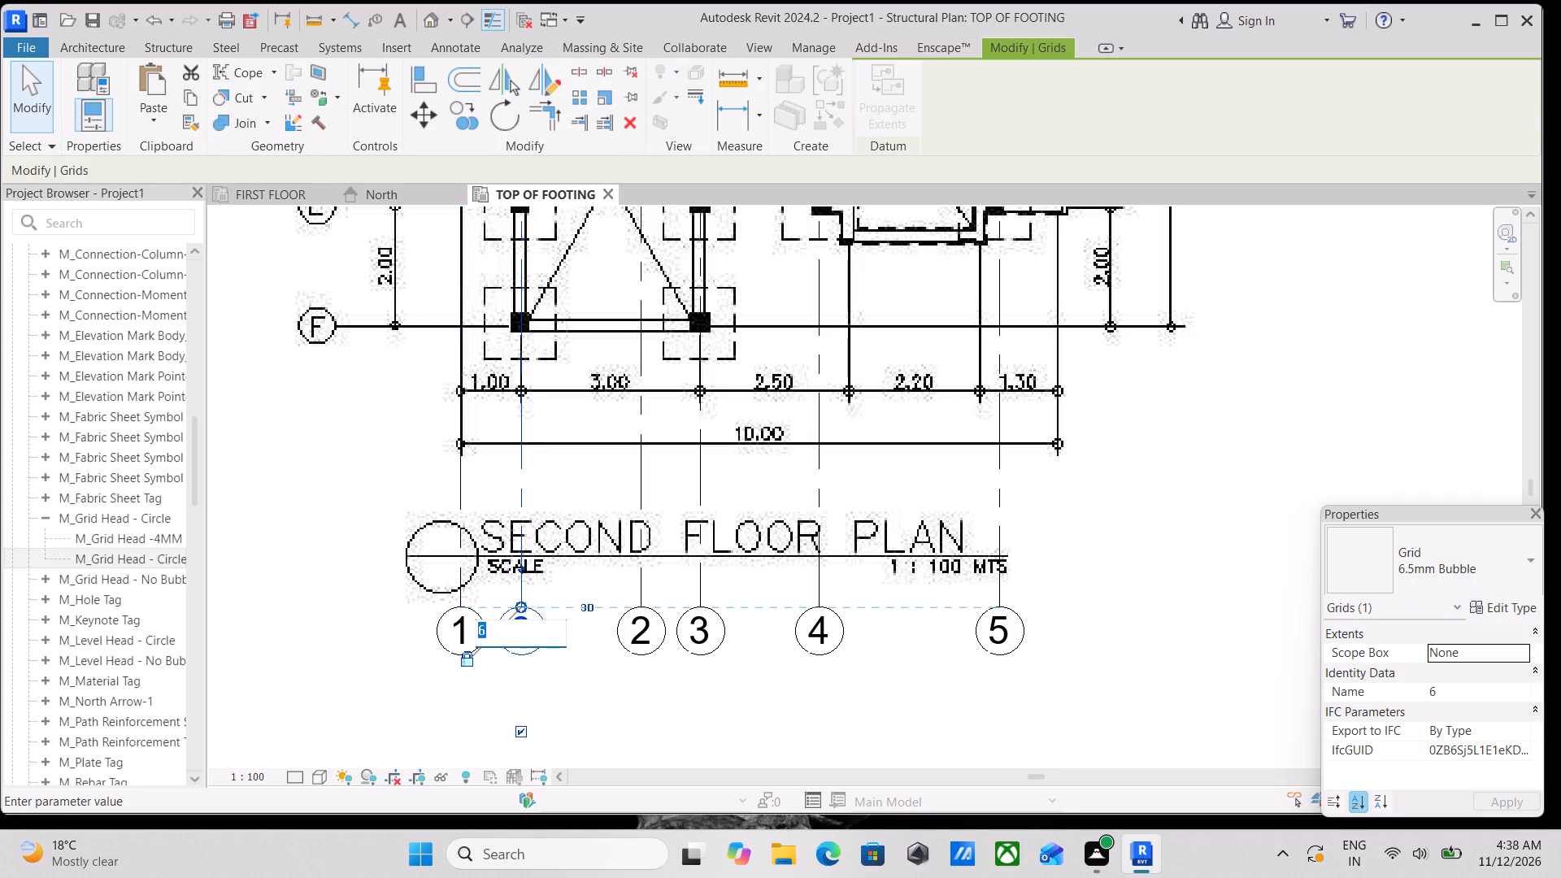
{"action": "type", "text": "22"}
{"action": "key", "text": "Return"}
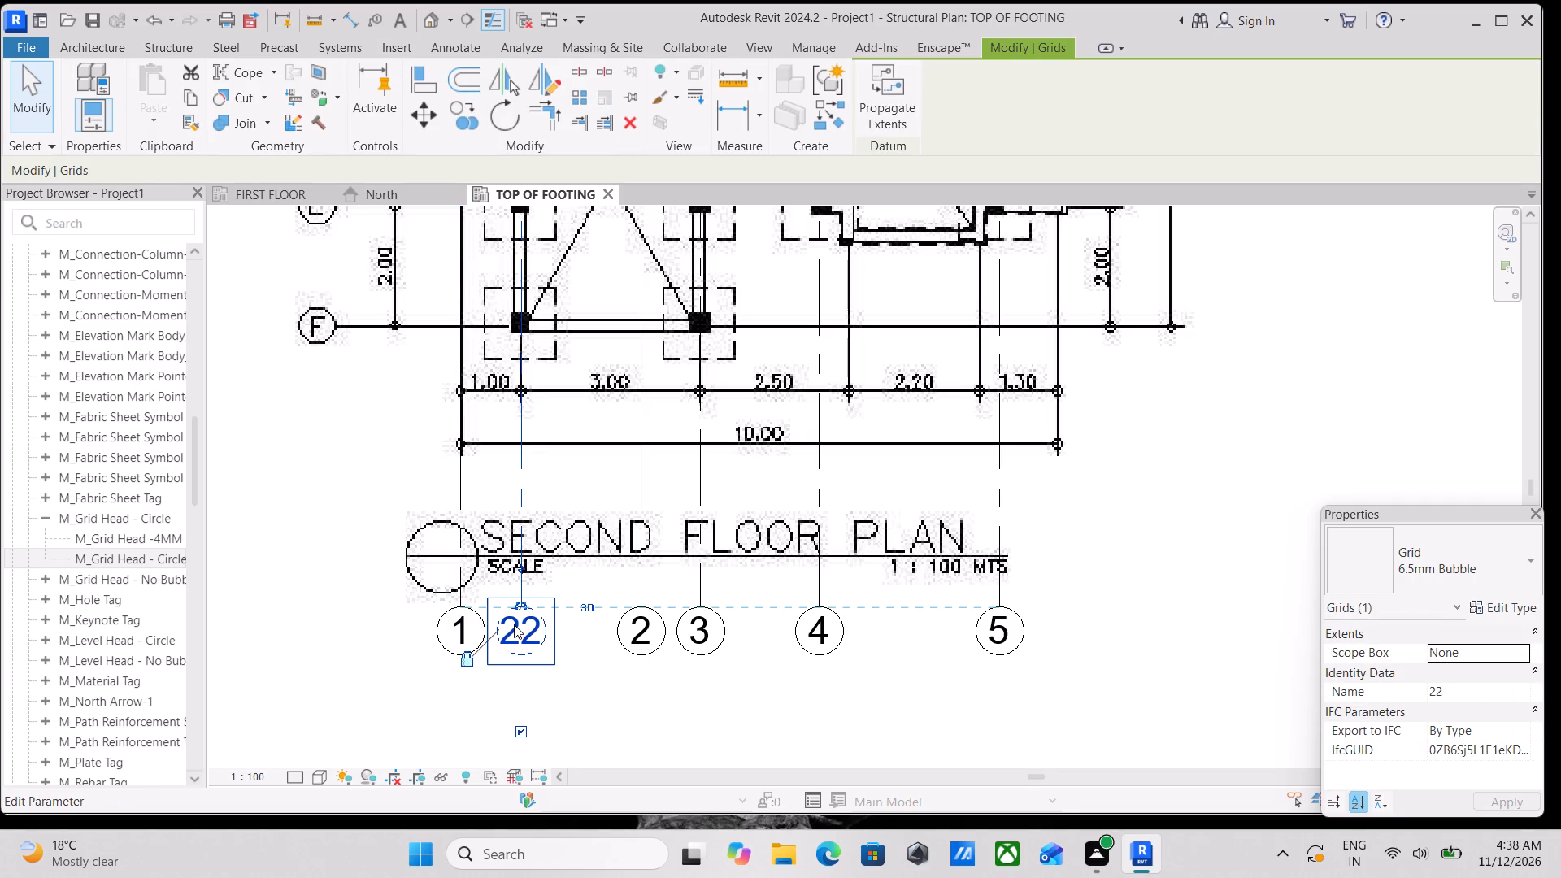
Rename grid 2 as 33 and grid 3 as 44.
{"action": "double_click", "coordinate": [637, 633]}
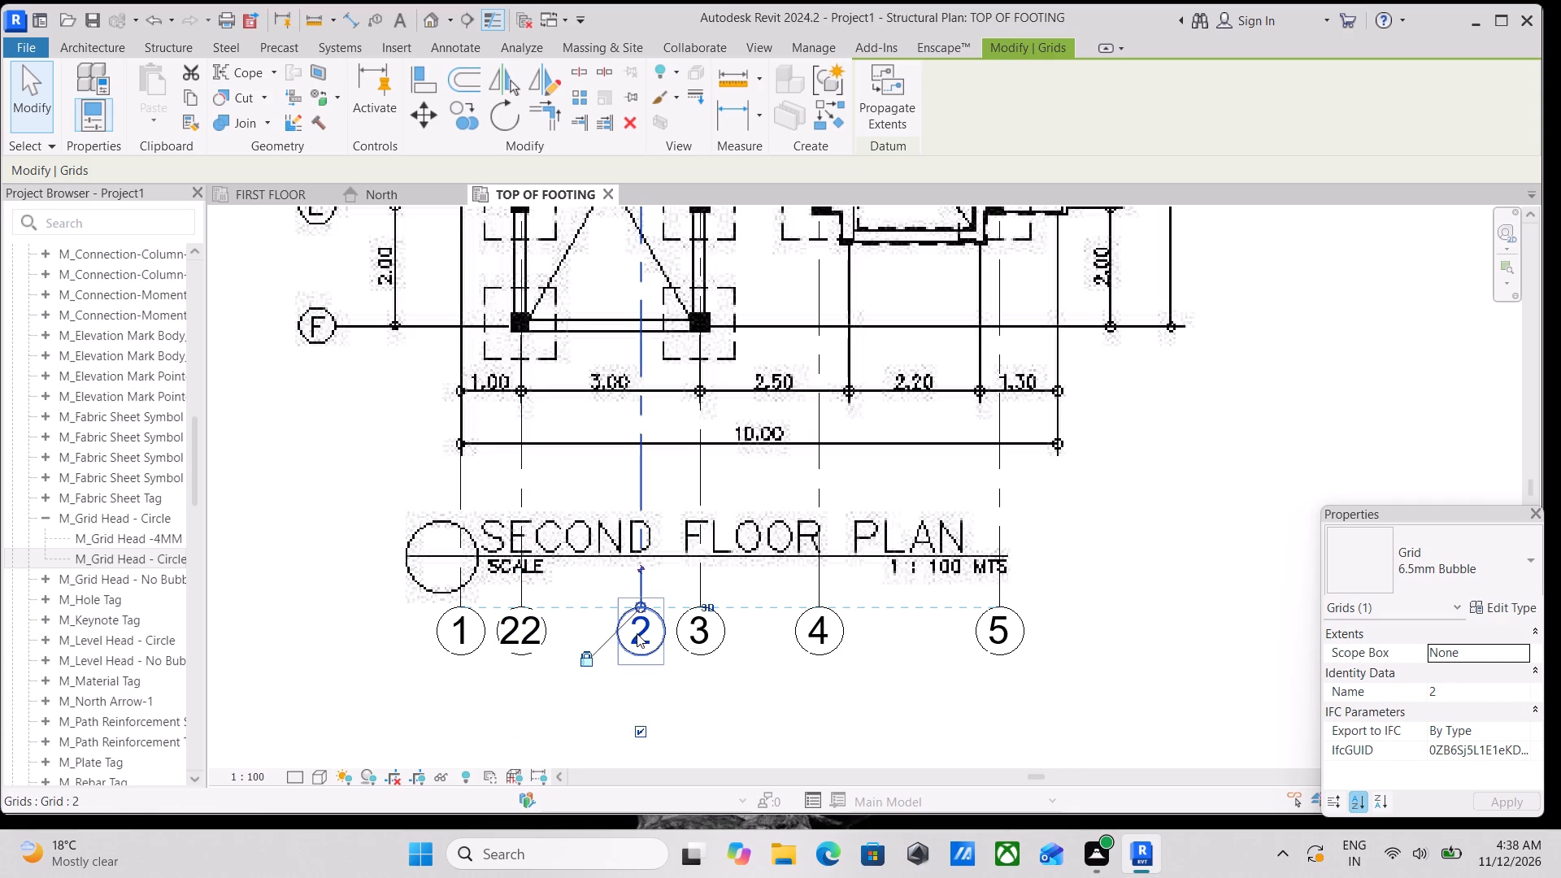
{"action": "type", "text": "33"}
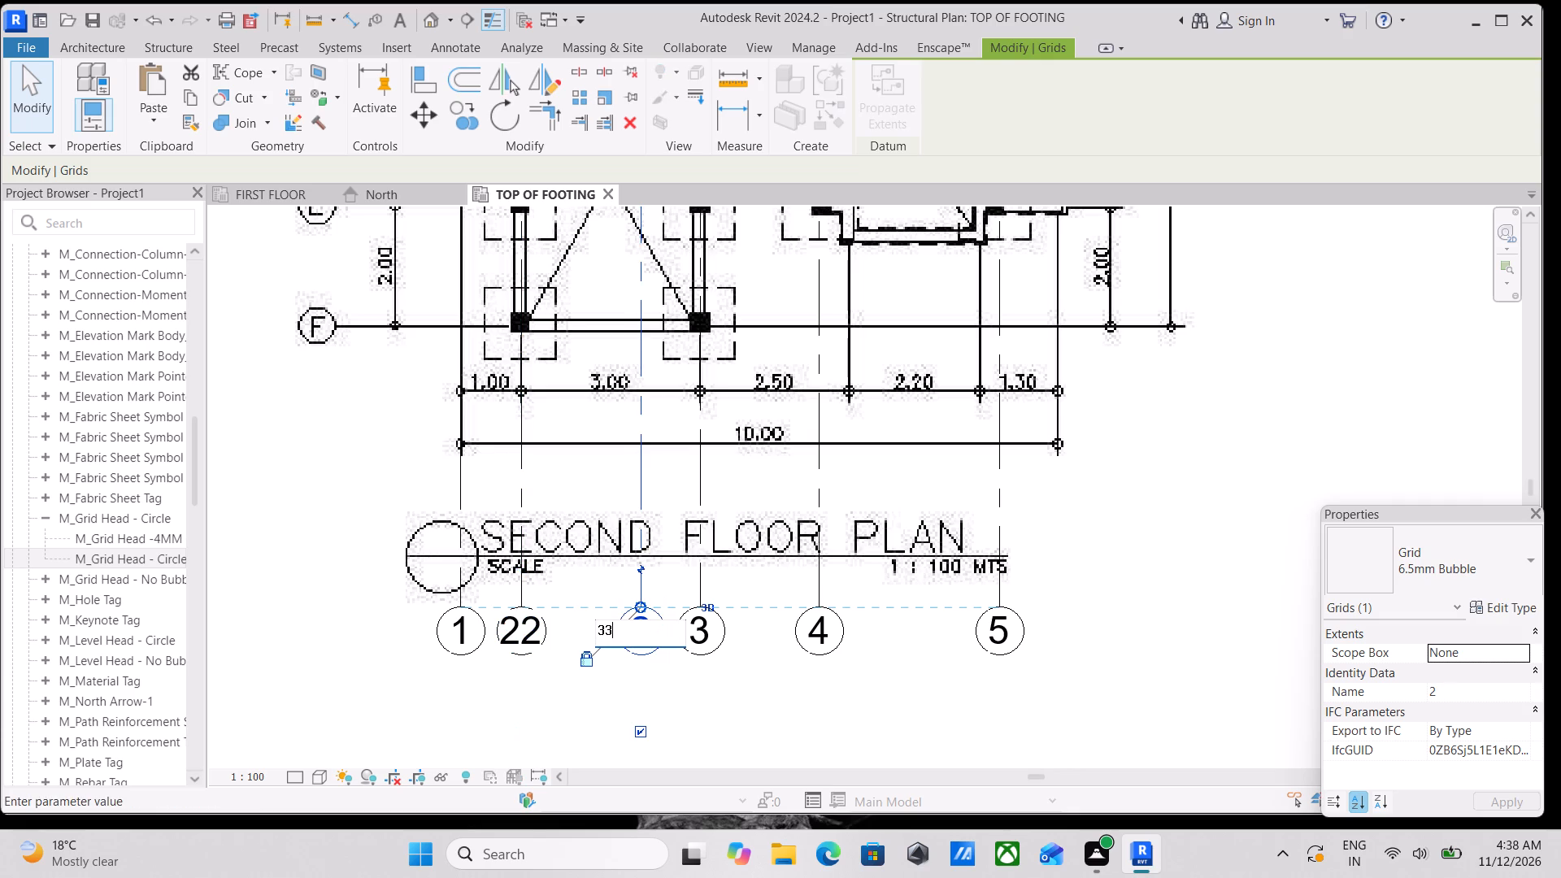
{"action": "key", "text": "Return"}
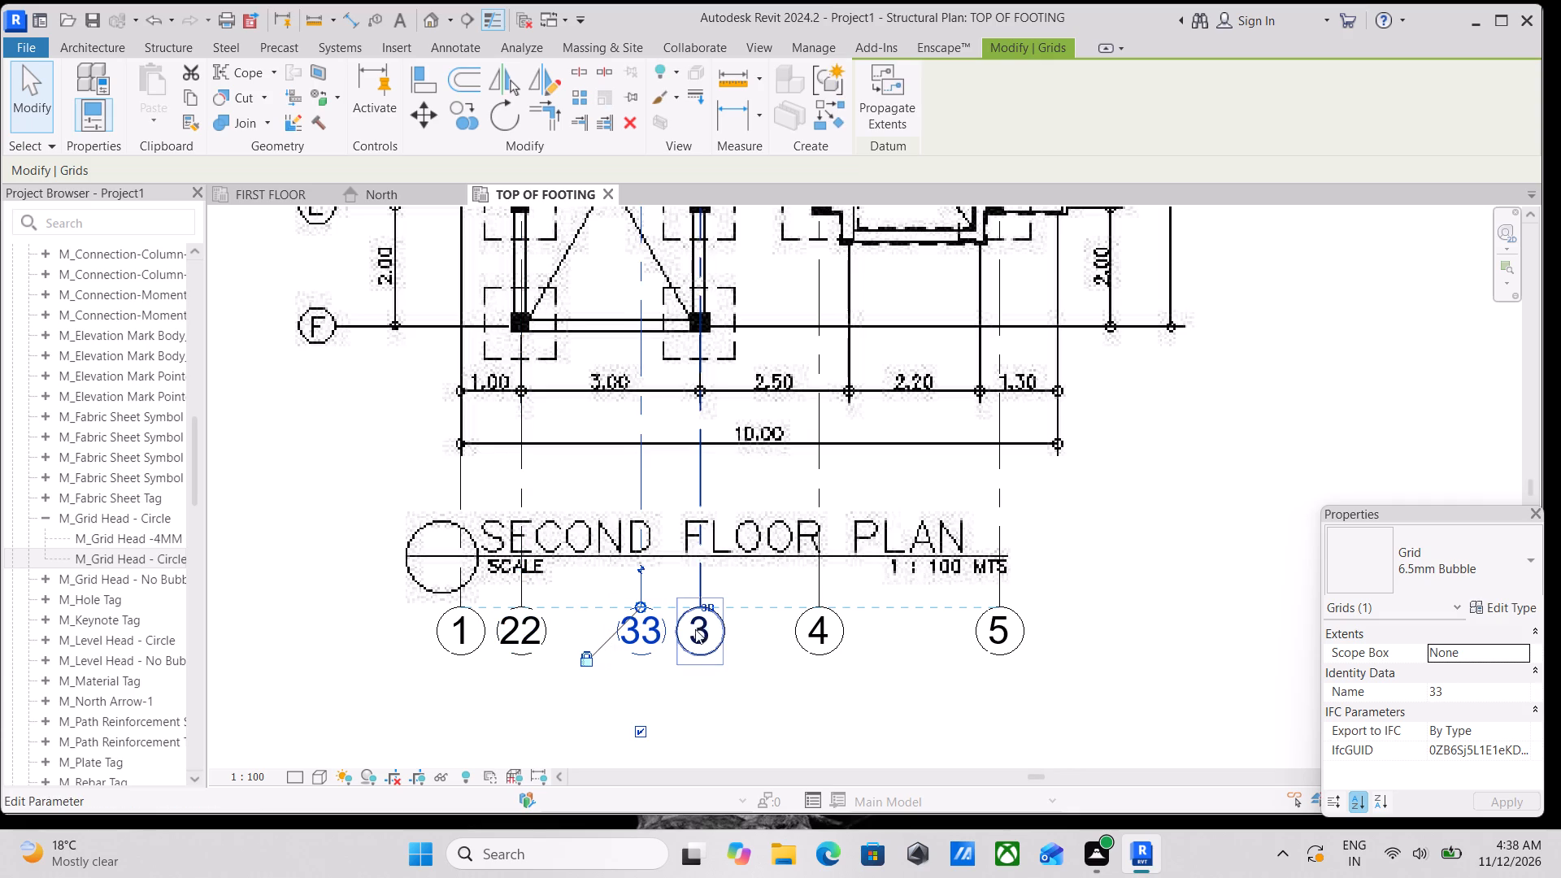
{"action": "left_click", "coordinate": [700, 624]}
{"action": "left_click", "coordinate": [700, 624]}
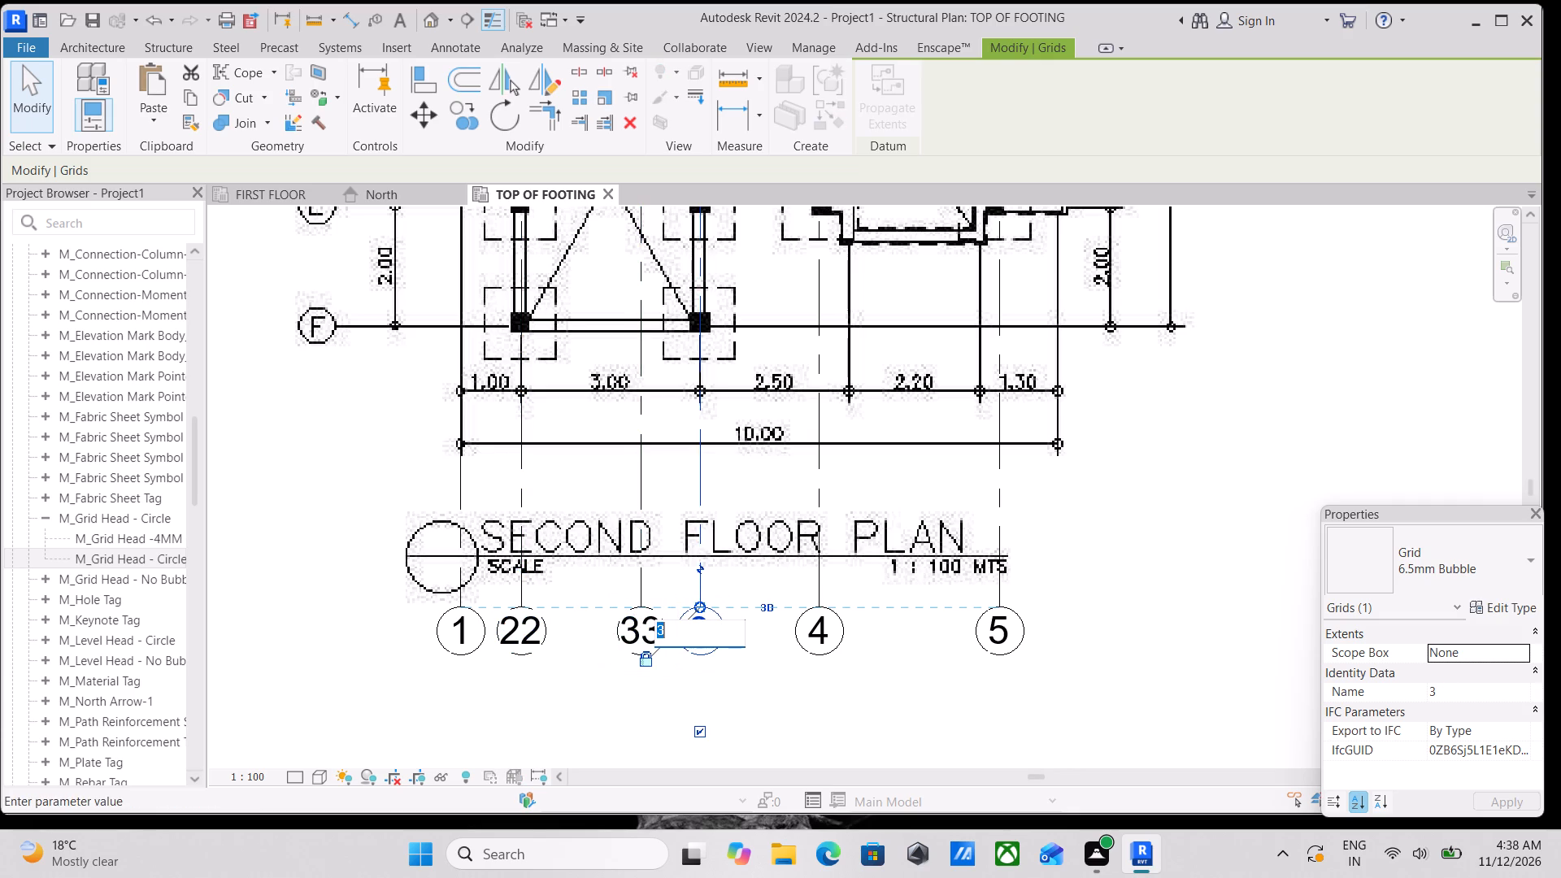
{"action": "type", "text": "44"}
{"action": "key", "text": "Return"}
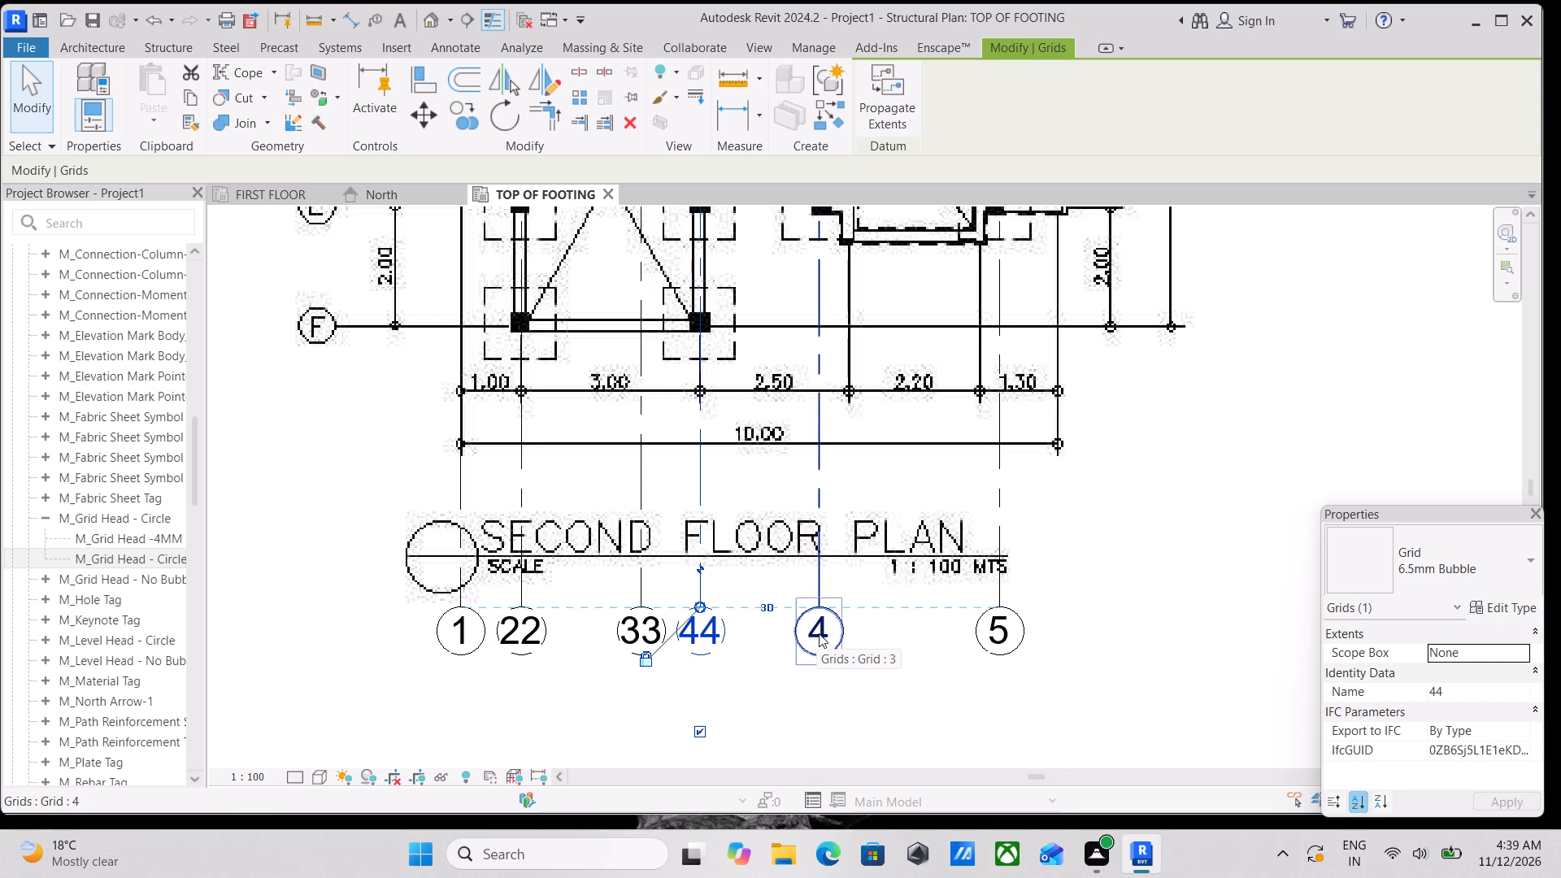
Rename grid 4 as 55 and grid 5 as 66.
{"action": "double_click", "coordinate": [819, 632]}
{"action": "type", "text": "55"}
{"action": "key", "text": "Return"}
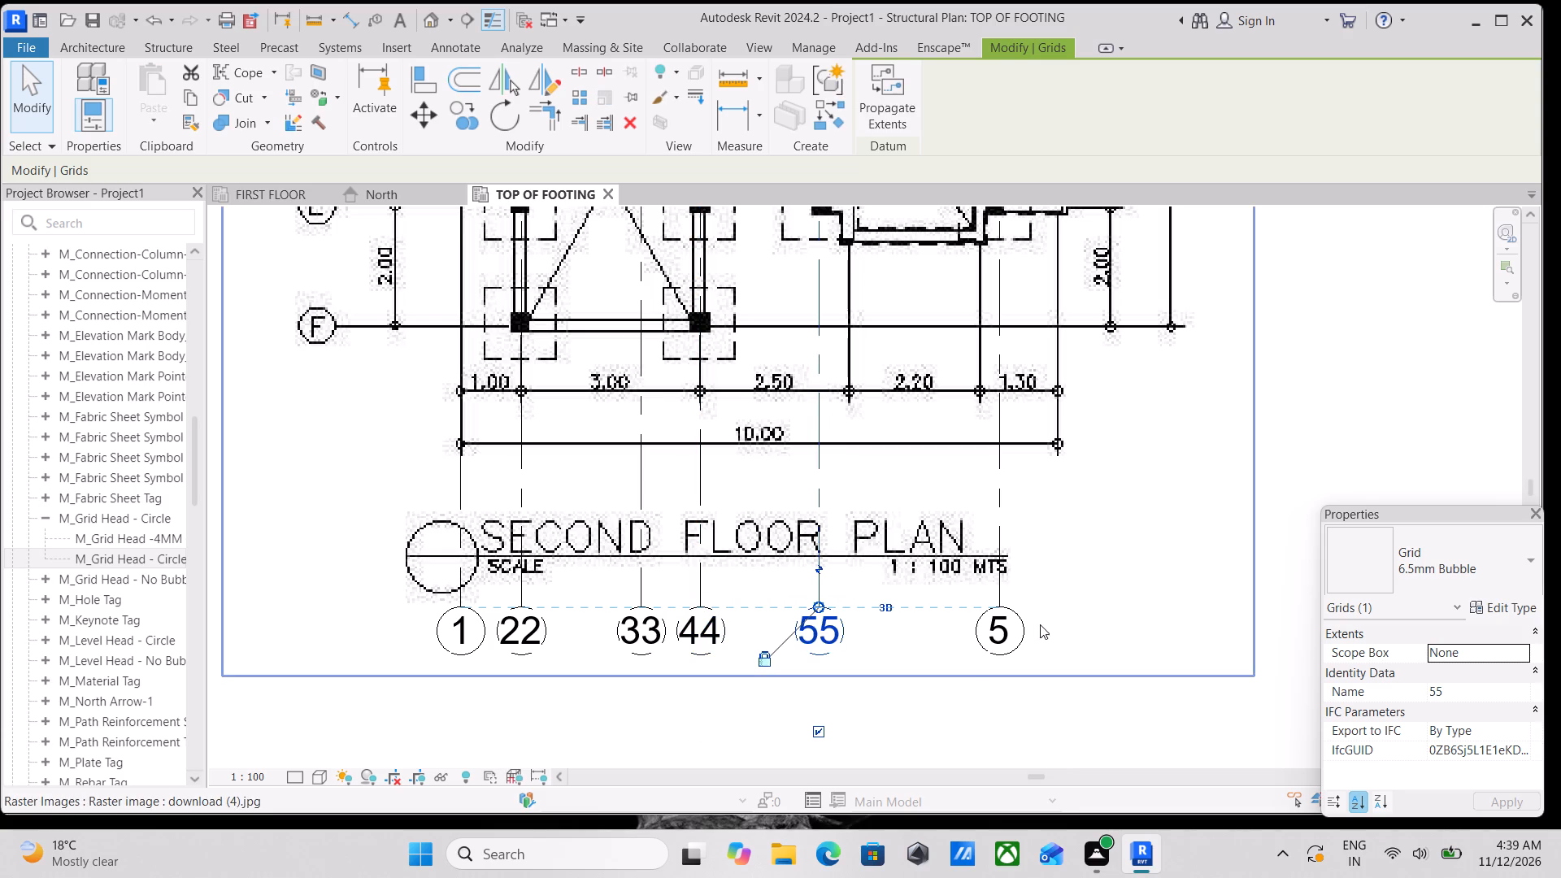
{"action": "double_click", "coordinate": [1013, 625]}
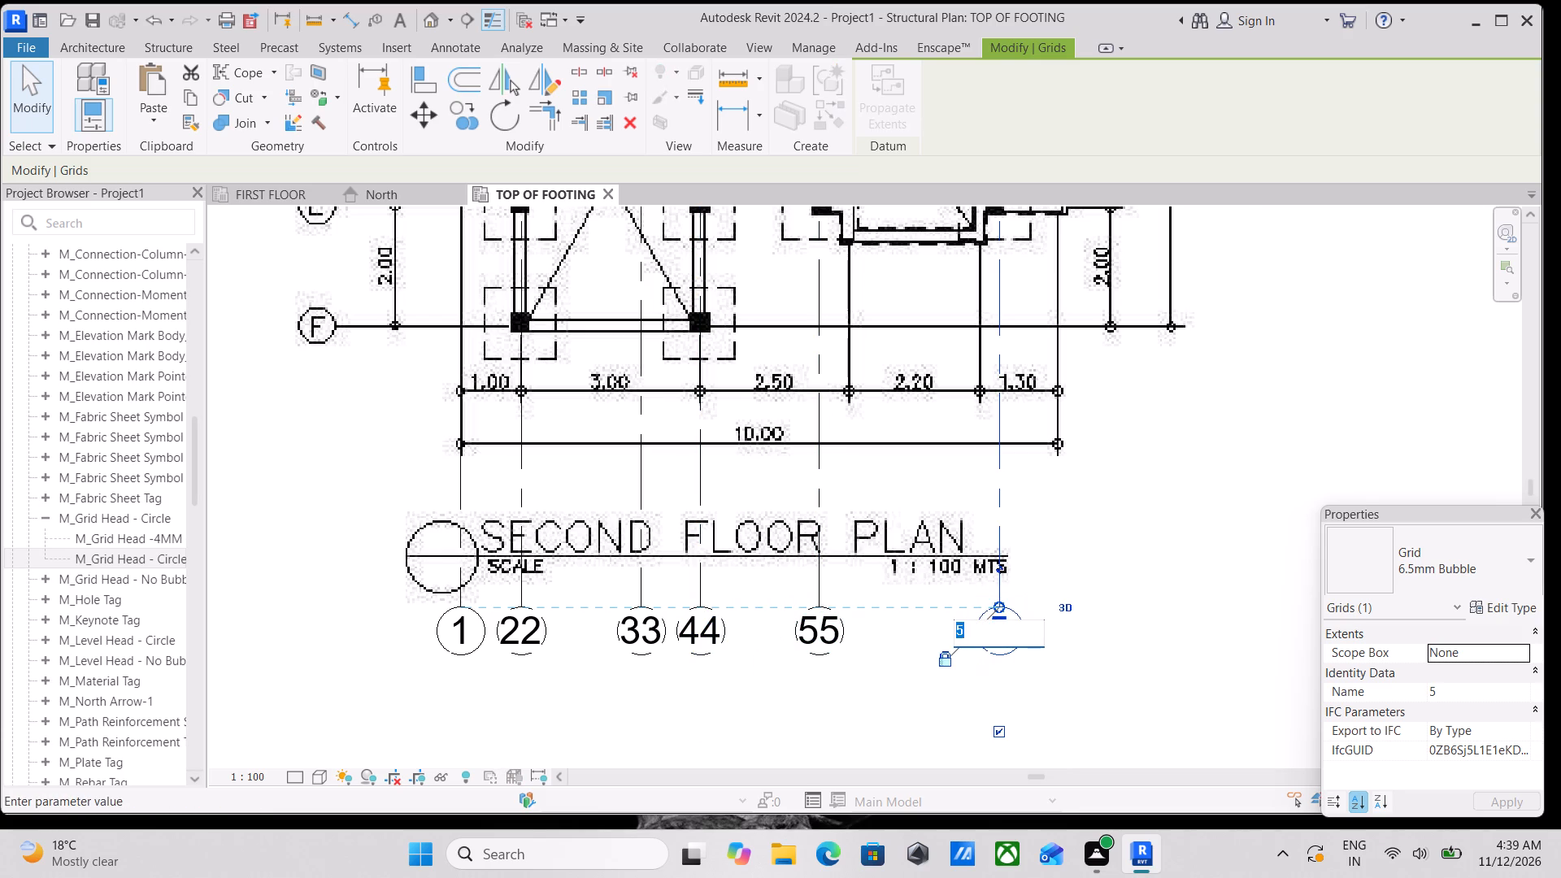
{"action": "type", "text": "66"}
{"action": "key", "text": "Return"}
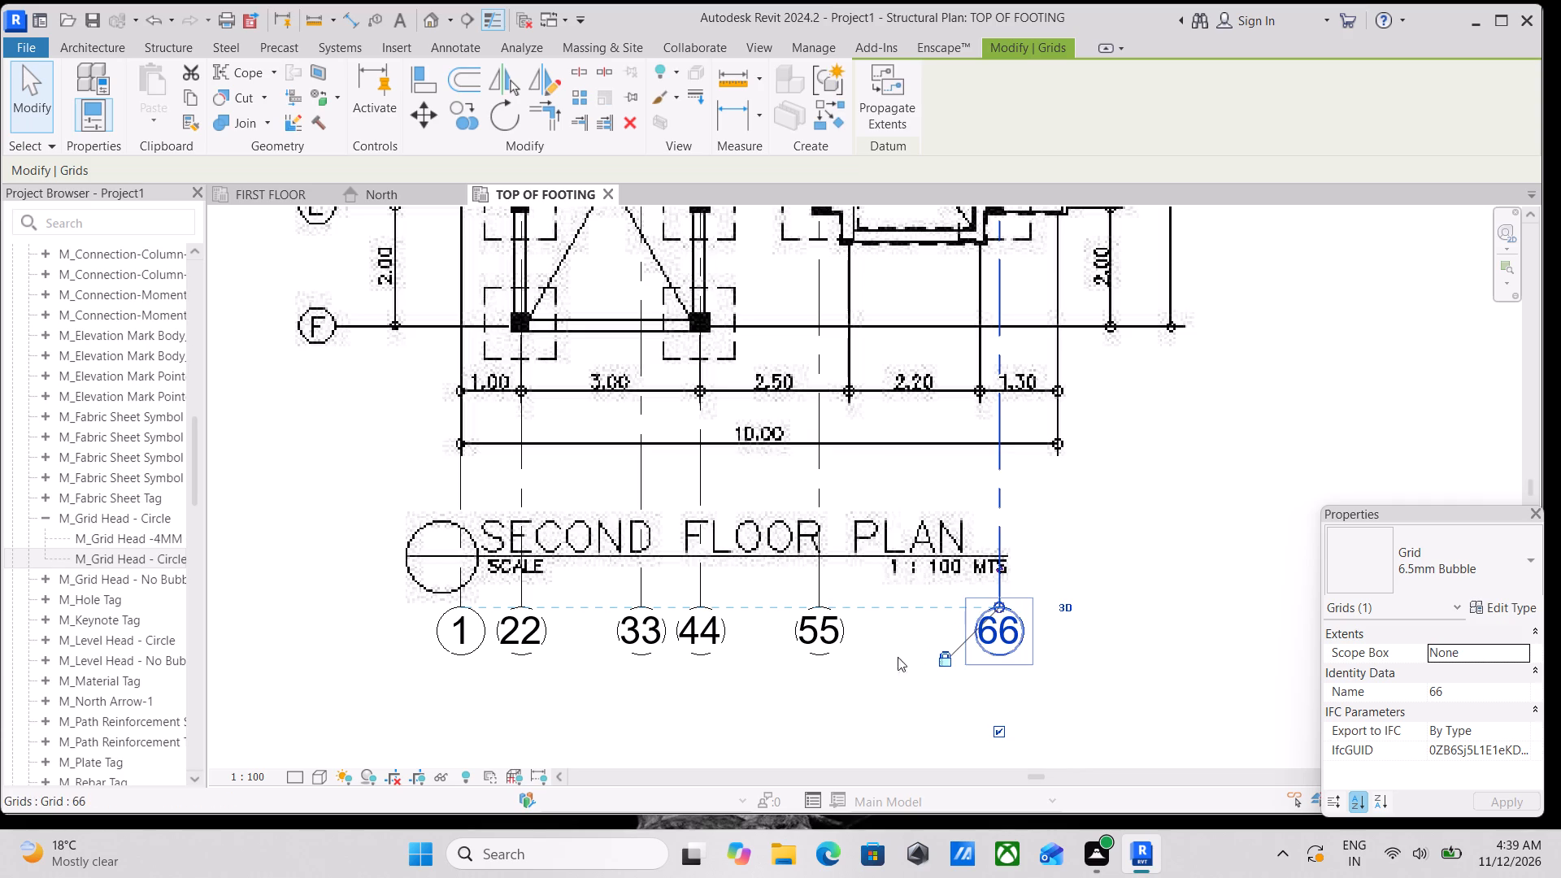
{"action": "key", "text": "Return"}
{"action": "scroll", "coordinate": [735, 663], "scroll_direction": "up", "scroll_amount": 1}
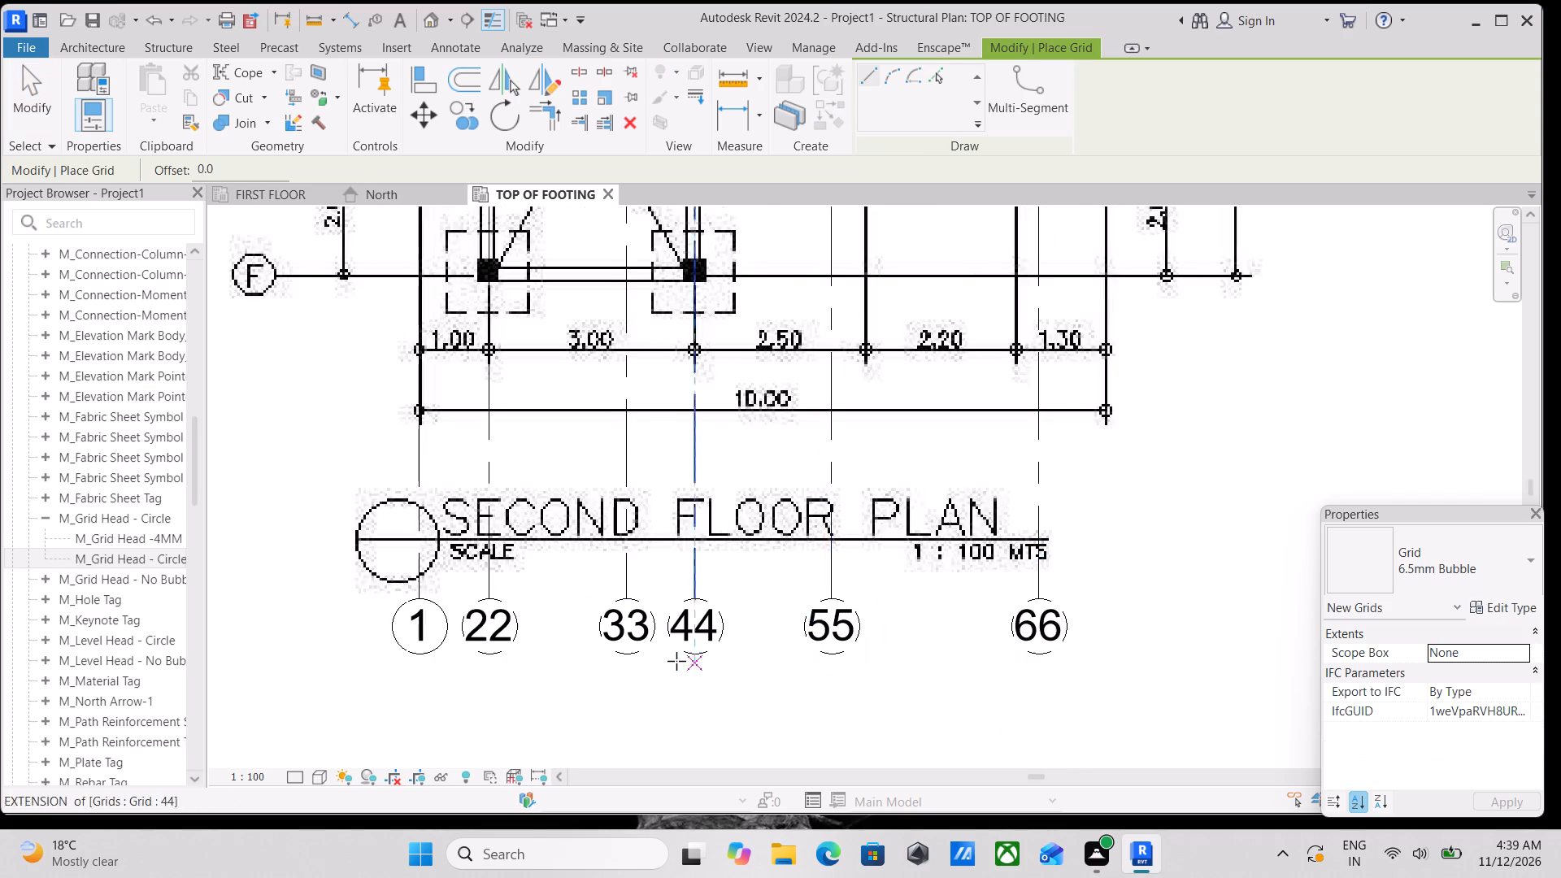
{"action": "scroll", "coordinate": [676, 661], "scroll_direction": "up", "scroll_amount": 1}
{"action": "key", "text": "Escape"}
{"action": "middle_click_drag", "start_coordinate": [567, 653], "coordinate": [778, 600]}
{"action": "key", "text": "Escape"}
Rename grid 22 as 2.
{"action": "scroll", "coordinate": [620, 593], "scroll_direction": "up", "scroll_amount": 3}
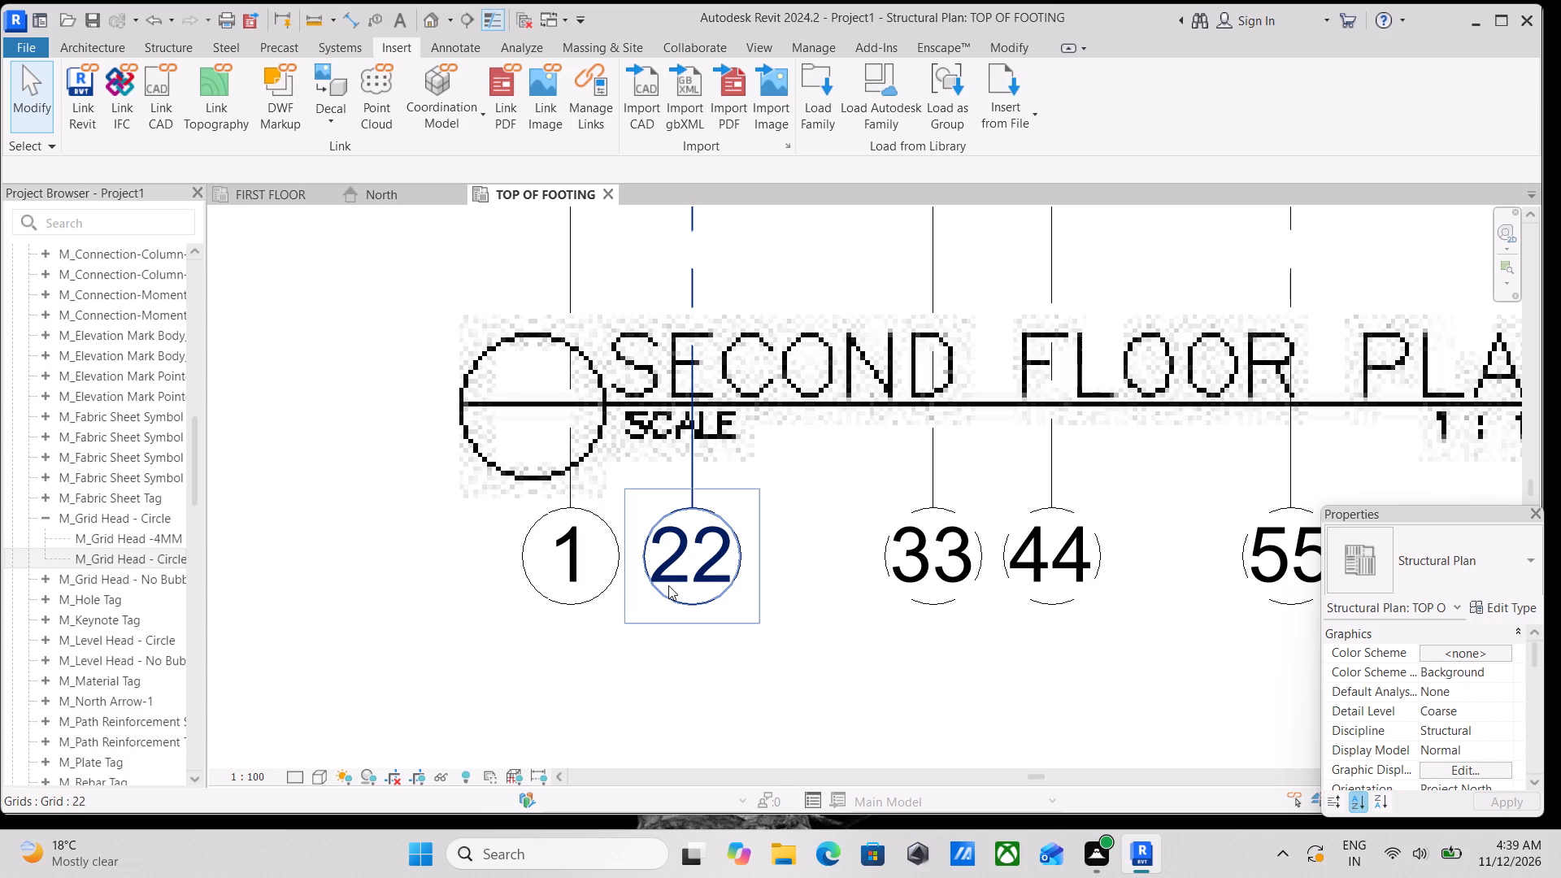
{"action": "scroll", "coordinate": [732, 554], "scroll_direction": "up", "scroll_amount": 2}
{"action": "double_click", "coordinate": [722, 563]}
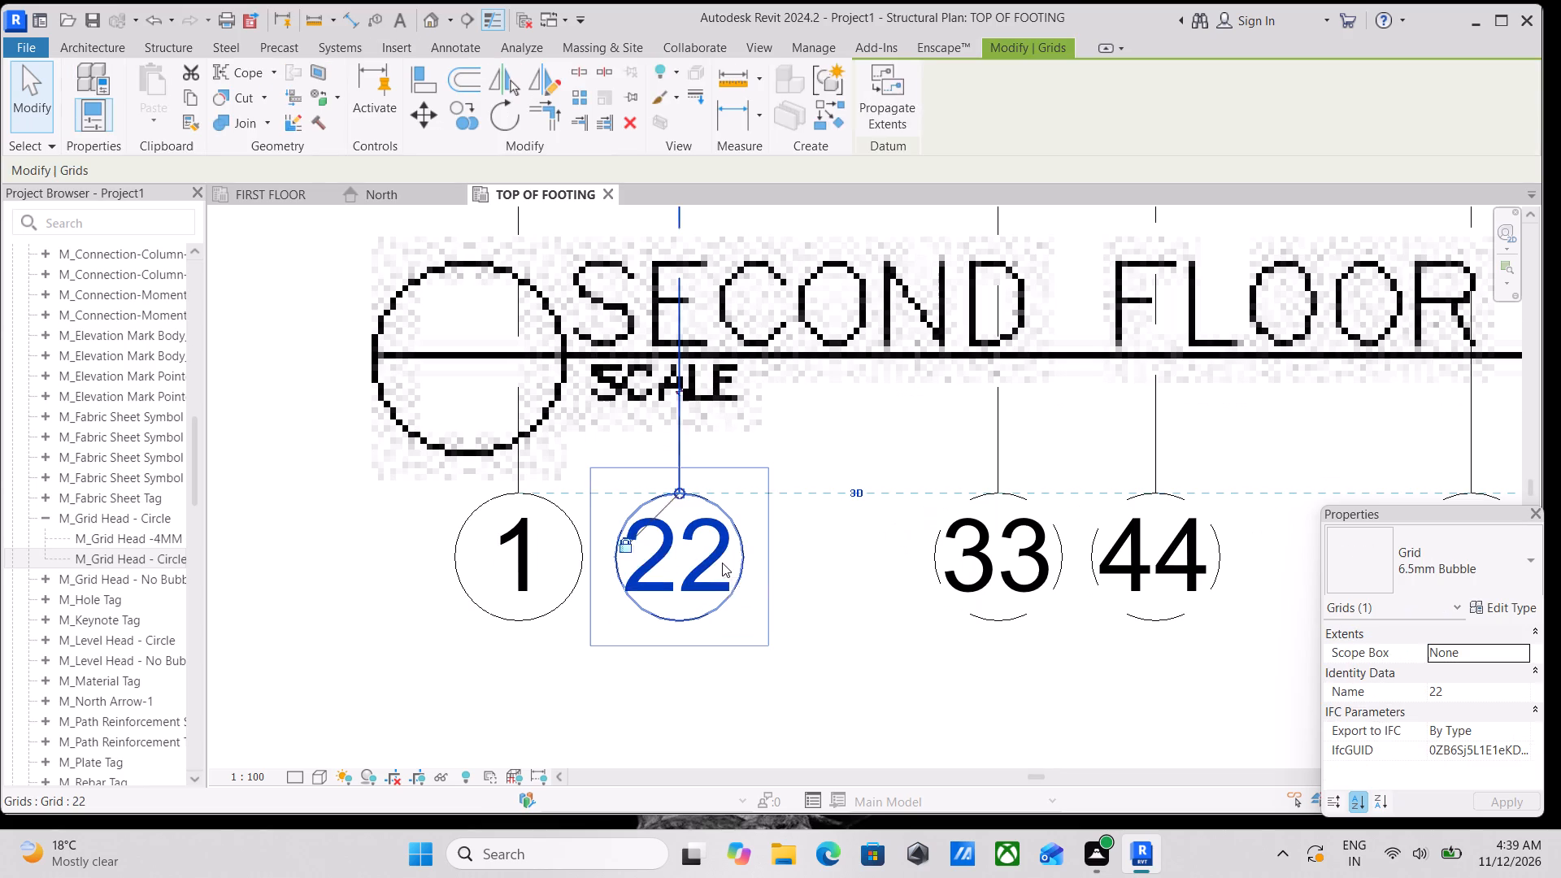
{"action": "key", "text": "2"}
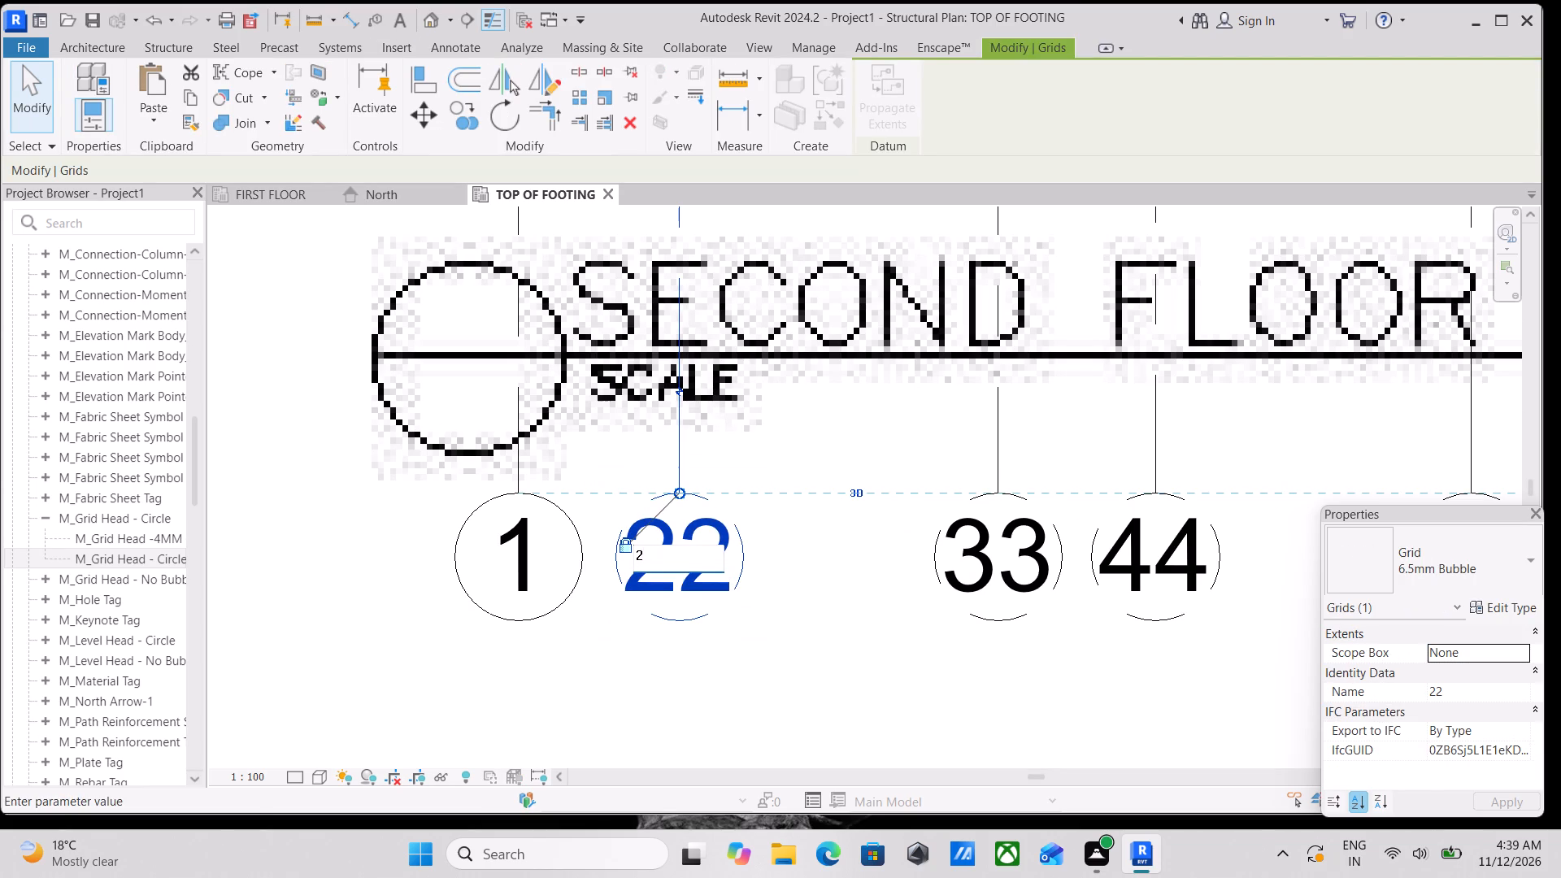
{"action": "key", "text": "Return"}
Rename grid 33 as 3 and grid 44 as 4.
{"action": "left_click", "coordinate": [1015, 559]}
{"action": "left_click", "coordinate": [1017, 559]}
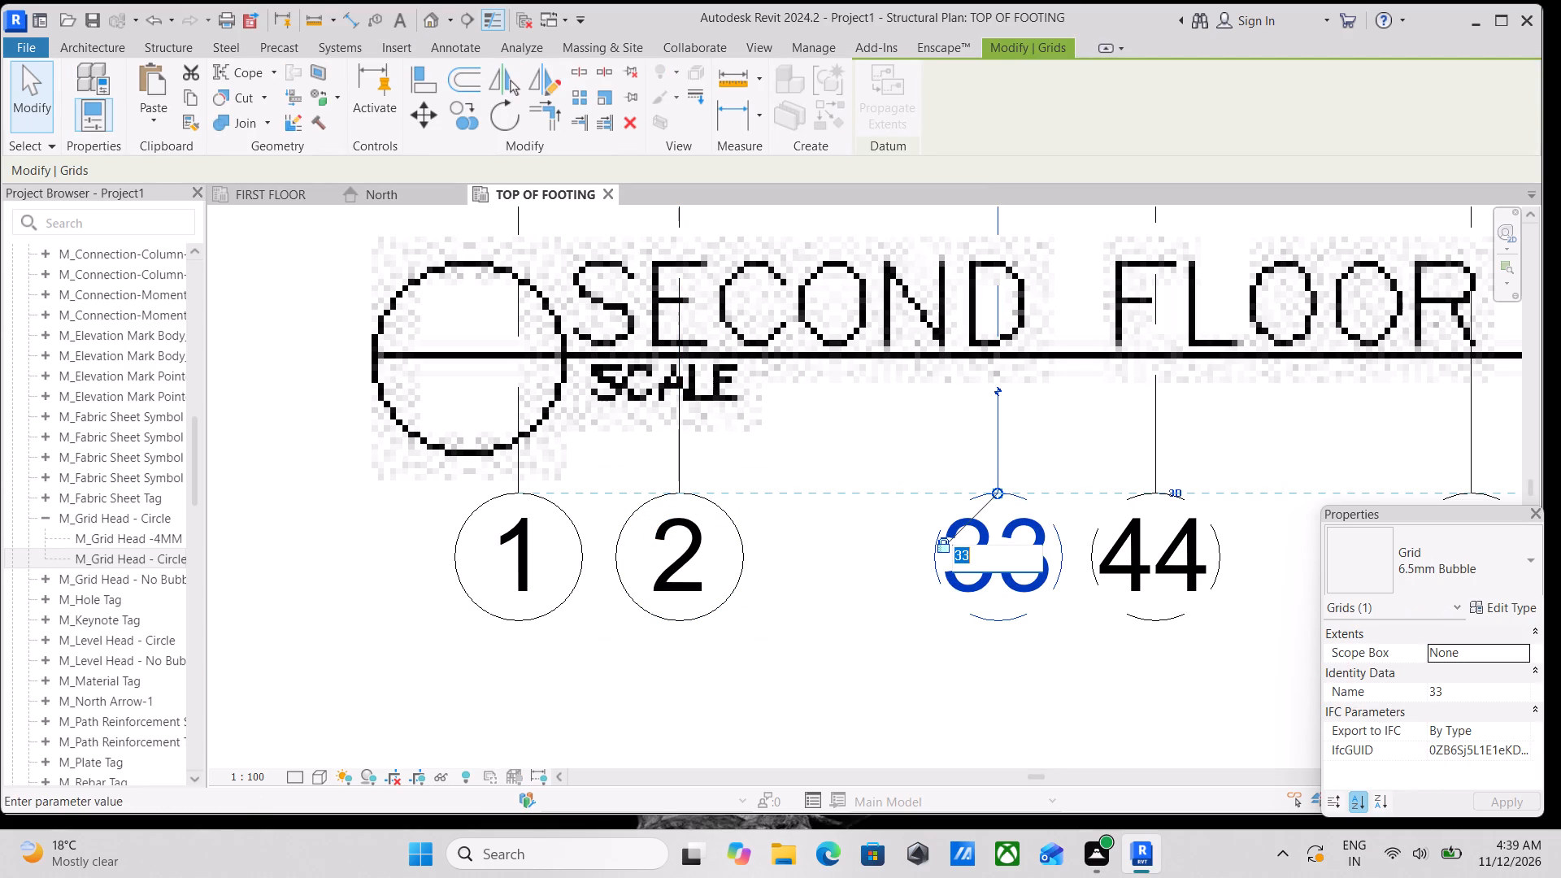
{"action": "key", "text": "3"}
{"action": "key", "text": "Return"}
{"action": "scroll", "coordinate": [1017, 559], "scroll_direction": "down", "scroll_amount": 2}
{"action": "middle_click_drag", "start_coordinate": [1017, 559], "coordinate": [744, 562]}
{"action": "scroll", "coordinate": [754, 563], "scroll_direction": "down", "scroll_amount": 1}
{"action": "left_click", "coordinate": [841, 552]}
{"action": "left_click", "coordinate": [841, 552]}
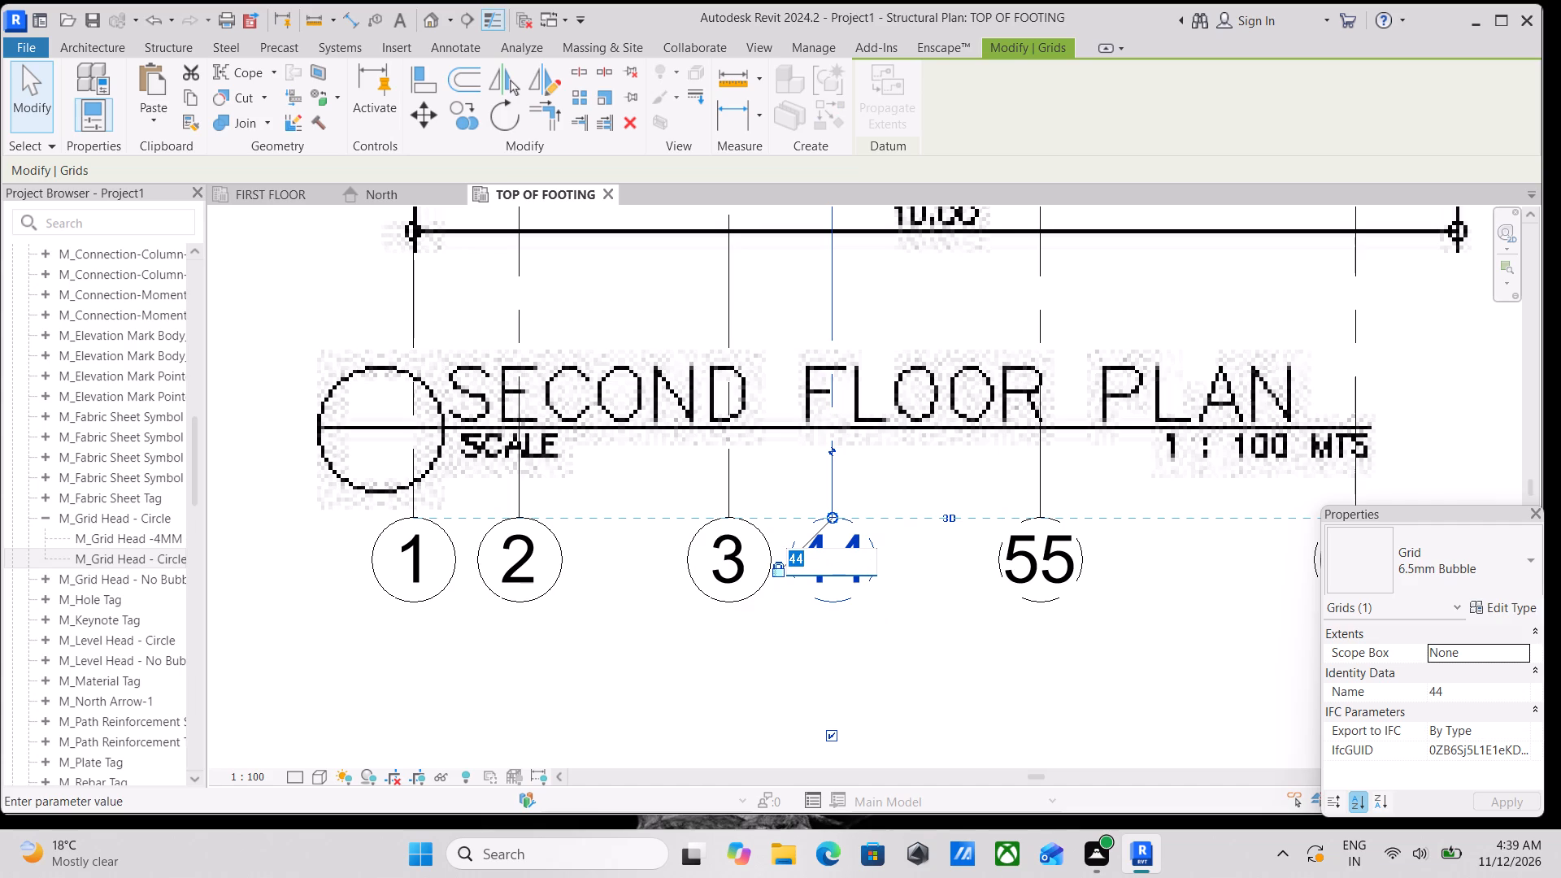
{"action": "key", "text": "4"}
{"action": "key", "text": "Return"}
Rename grid 55 as 5 and grid 66 as 6.
{"action": "scroll", "coordinate": [852, 557], "scroll_direction": "down", "scroll_amount": 1}
{"action": "middle_click_drag", "start_coordinate": [852, 557], "coordinate": [798, 556]}
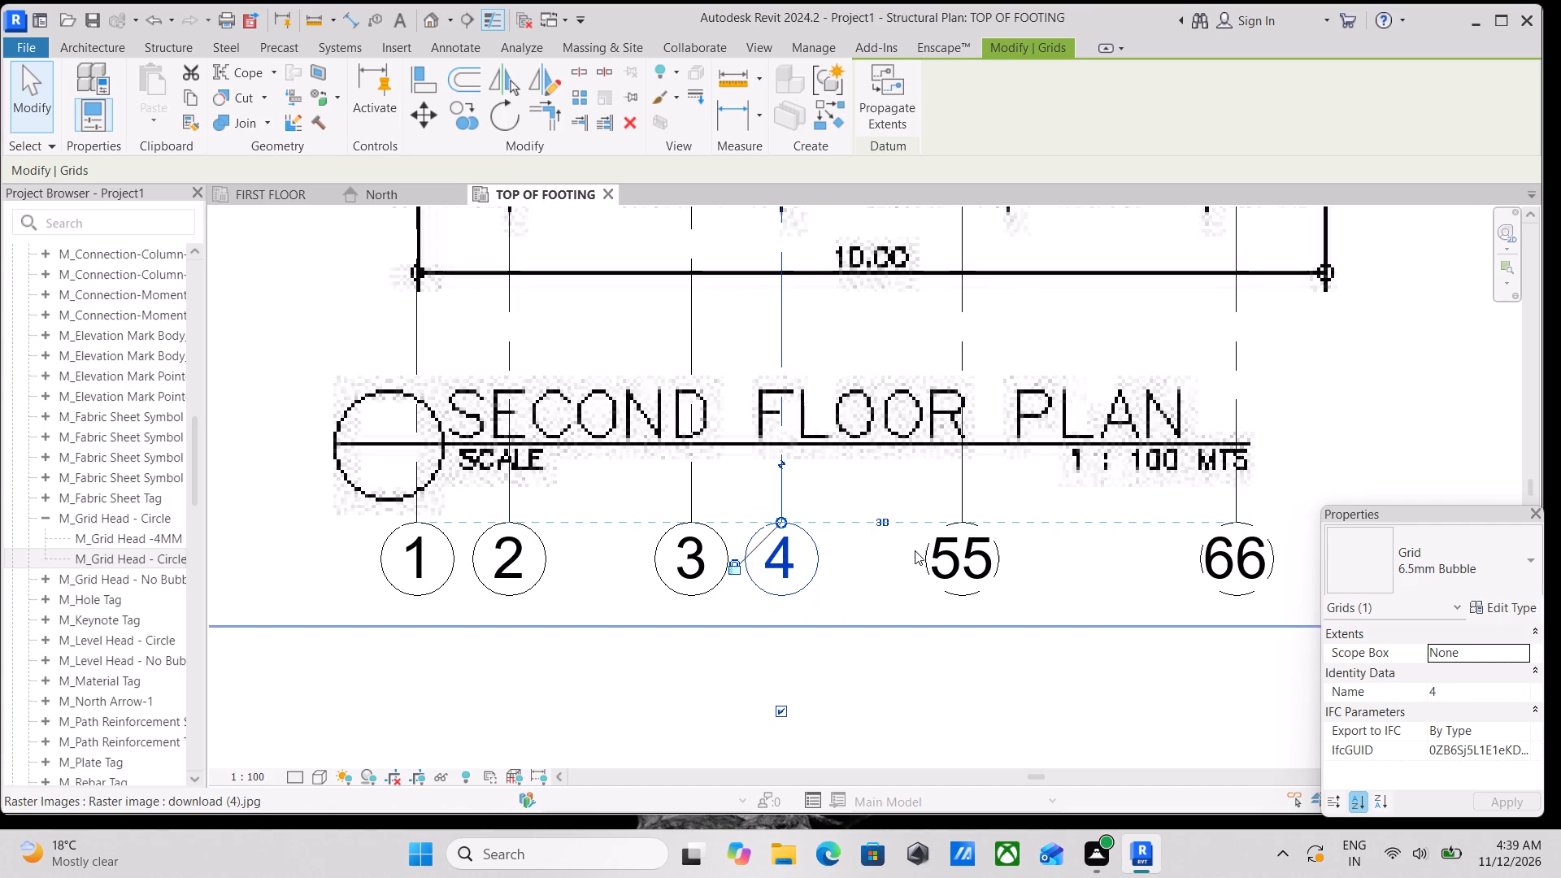
{"action": "double_click", "coordinate": [988, 549]}
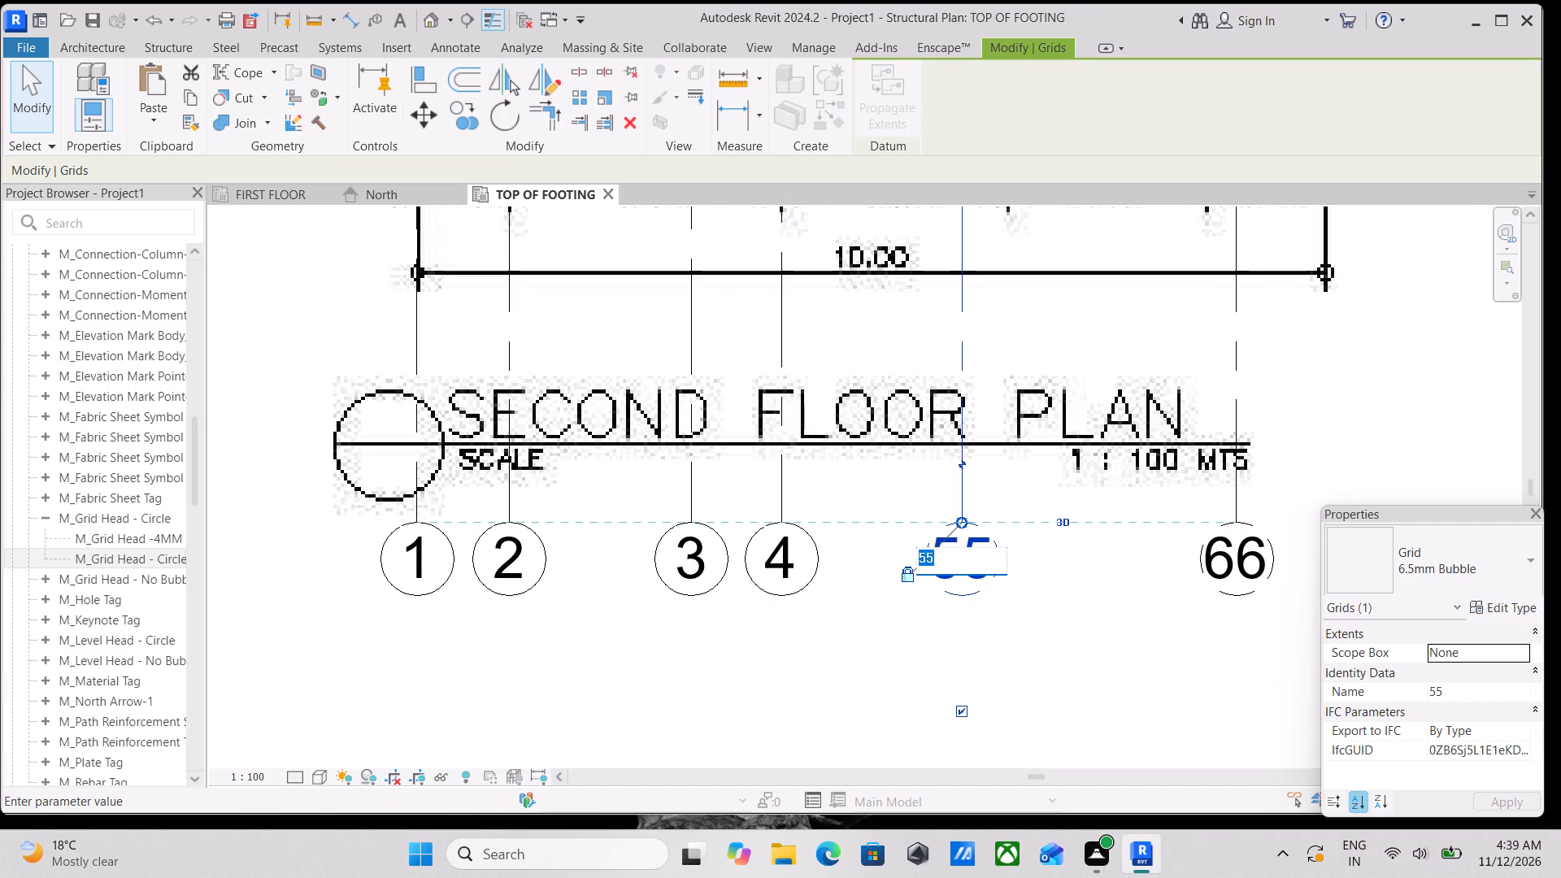
{"action": "key", "text": "5"}
{"action": "key", "text": "Return"}
{"action": "scroll", "coordinate": [988, 549], "scroll_direction": "down", "scroll_amount": 2}
{"action": "middle_click_drag", "start_coordinate": [988, 549], "coordinate": [885, 542]}
{"action": "double_click", "coordinate": [1057, 541]}
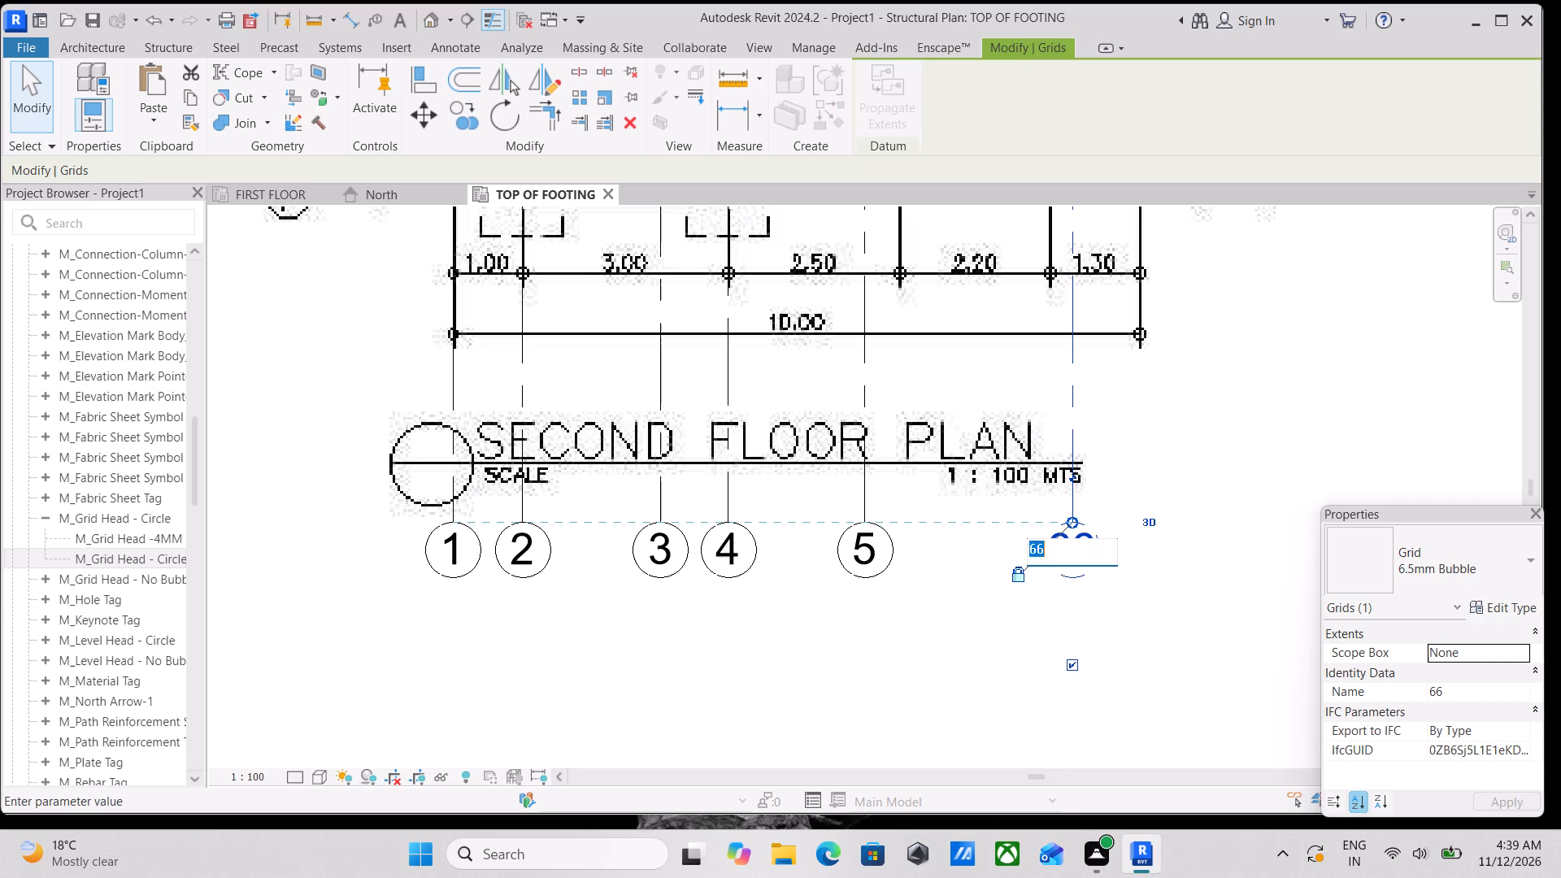
{"action": "key", "text": "6"}
{"action": "key", "text": "Return"}
{"action": "scroll", "coordinate": [1057, 541], "scroll_direction": "down", "scroll_amount": 3}
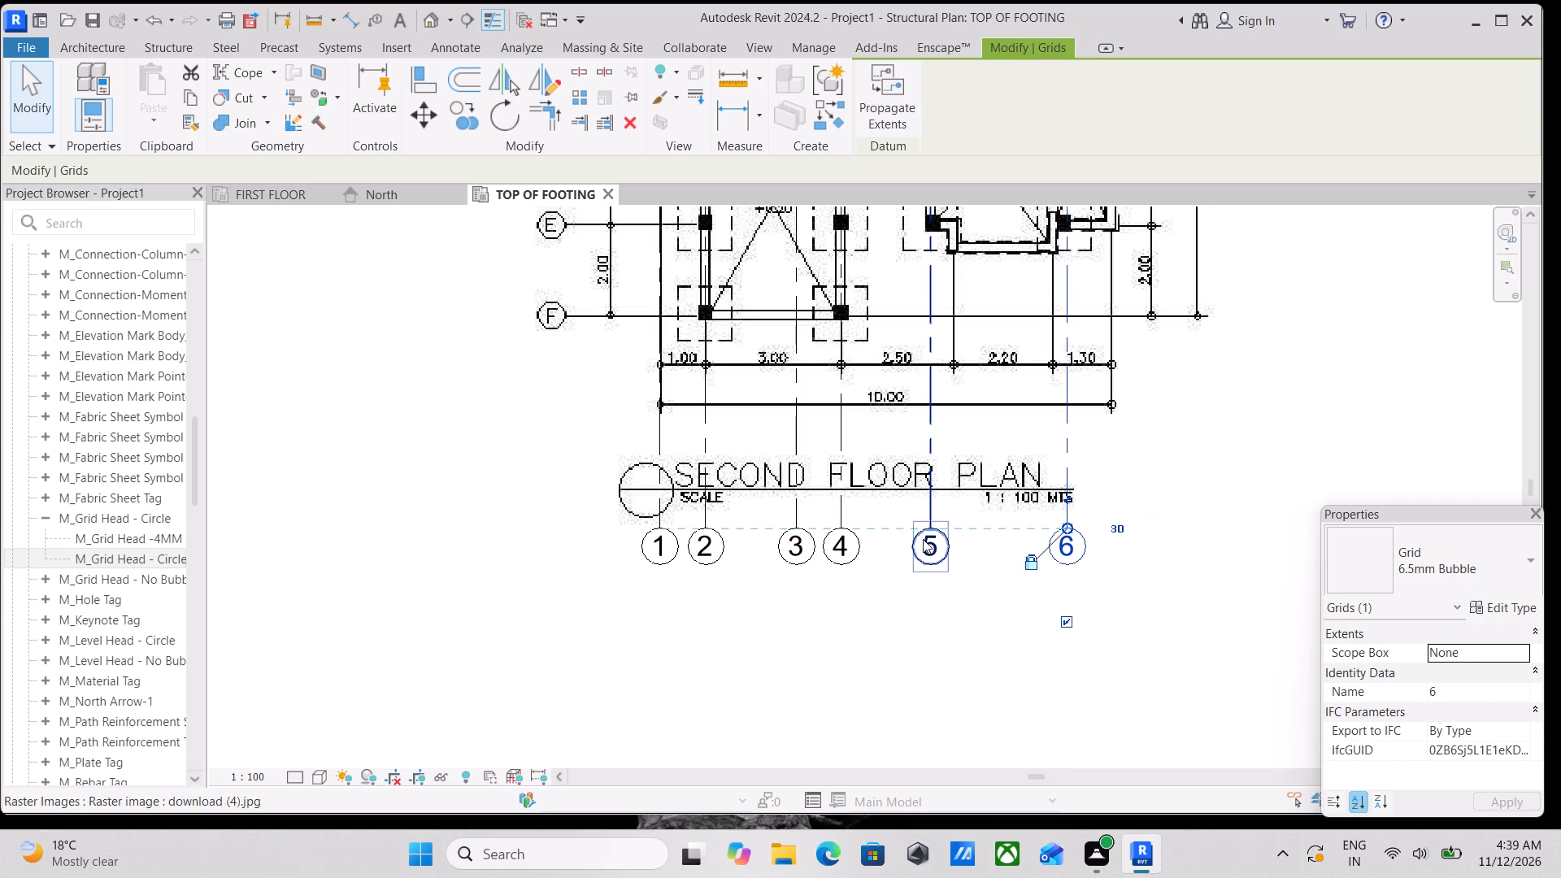
{"action": "key", "text": "Escape"}
Draw a horizontal grid line along the plan's axis A, from its bubble to beyond the vertical dimension lines on the opposite side.
{"action": "scroll", "coordinate": [833, 554], "scroll_direction": "down", "scroll_amount": 2}
{"action": "middle_click_drag", "start_coordinate": [833, 554], "coordinate": [847, 639]}
{"action": "middle_click_drag", "start_coordinate": [828, 393], "coordinate": [833, 547]}
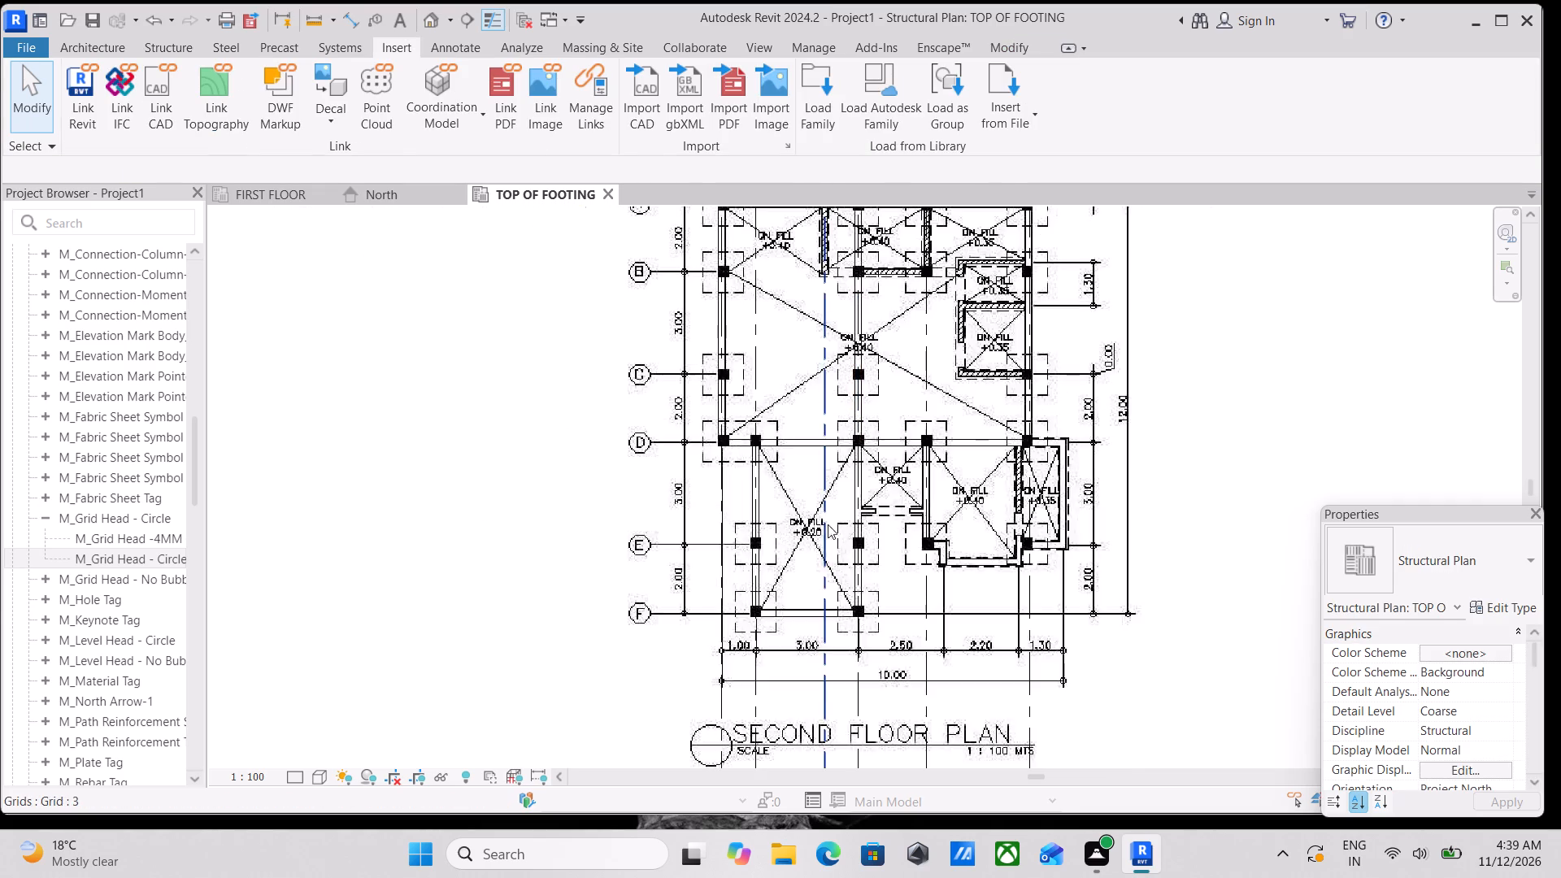
{"action": "scroll", "coordinate": [783, 432], "scroll_direction": "down", "scroll_amount": 1}
{"action": "middle_click_drag", "start_coordinate": [783, 432], "coordinate": [792, 527]}
{"action": "scroll", "coordinate": [750, 343], "scroll_direction": "up", "scroll_amount": 3}
{"action": "middle_click_drag", "start_coordinate": [737, 322], "coordinate": [734, 363]}
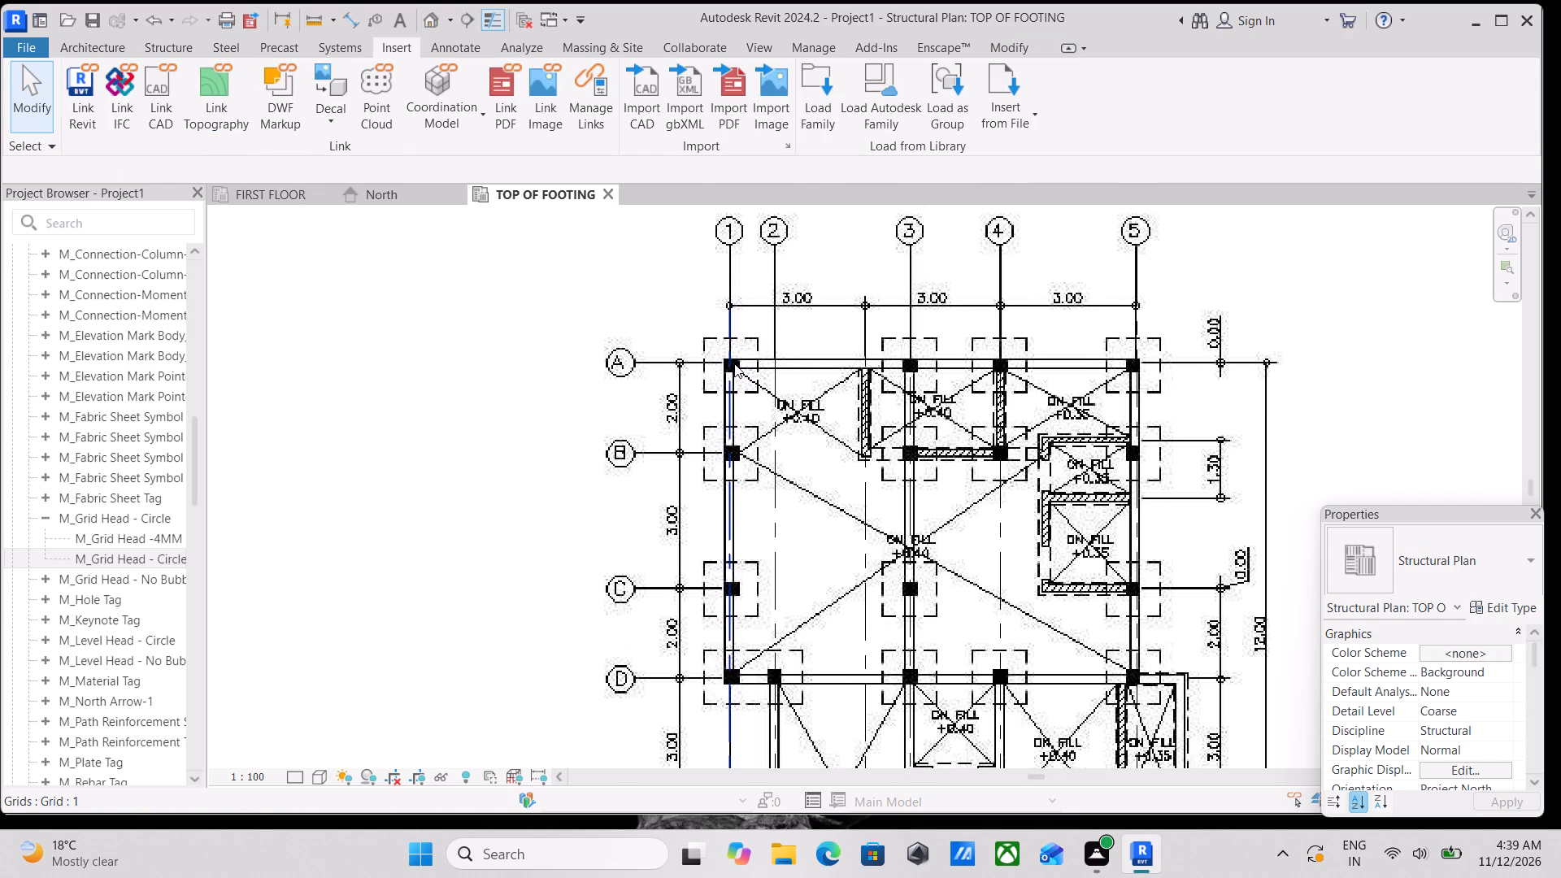
{"action": "key", "text": "g"}
{"action": "key", "text": "r"}
{"action": "scroll", "coordinate": [655, 341], "scroll_direction": "up", "scroll_amount": 3}
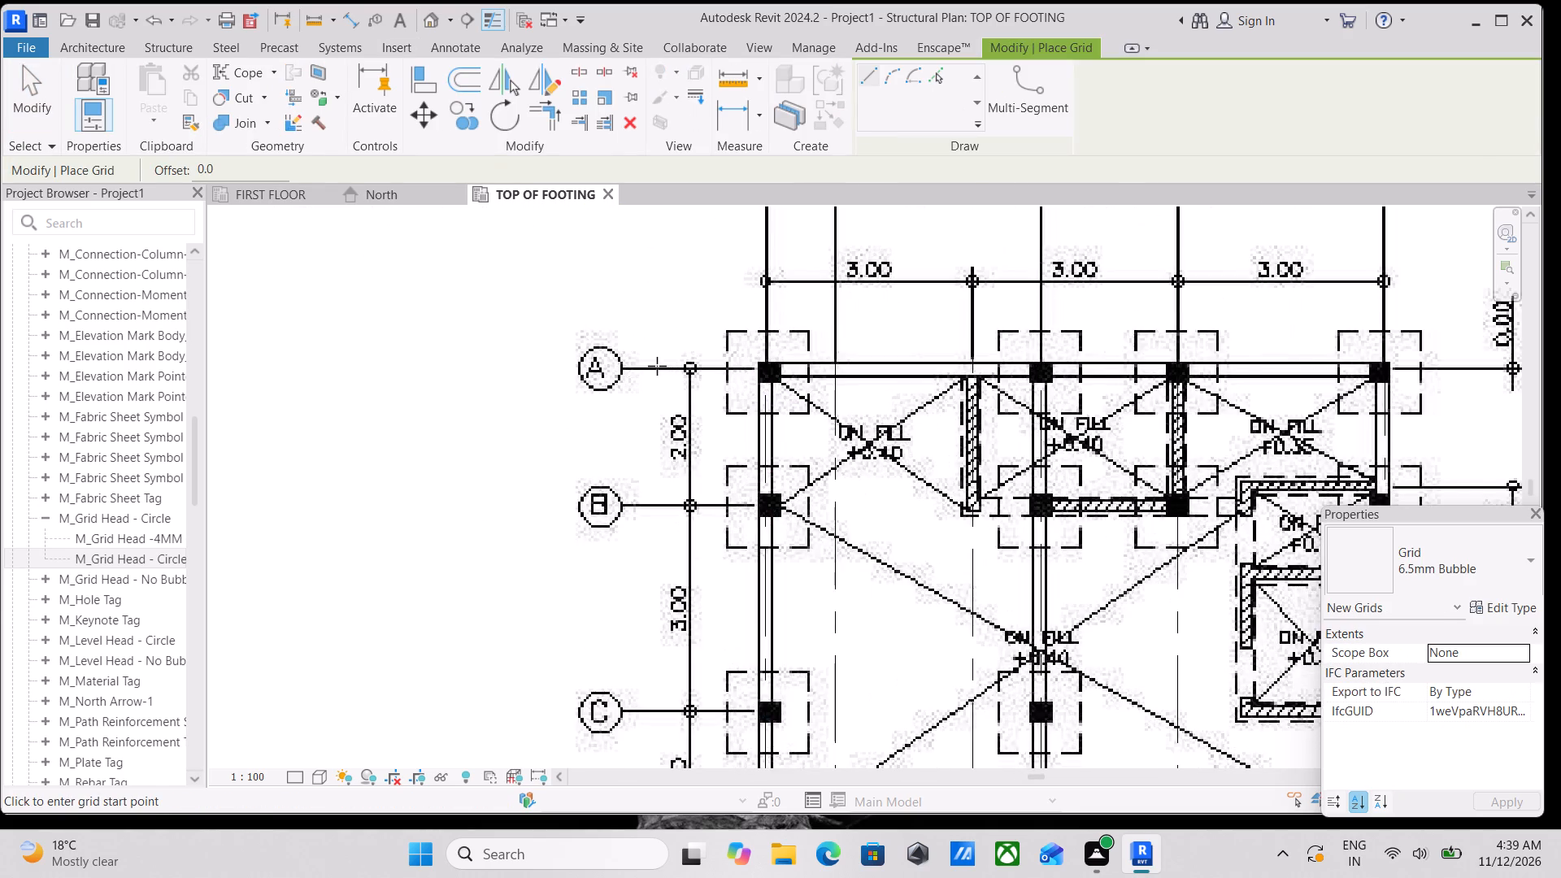
{"action": "scroll", "coordinate": [635, 375], "scroll_direction": "up", "scroll_amount": 9}
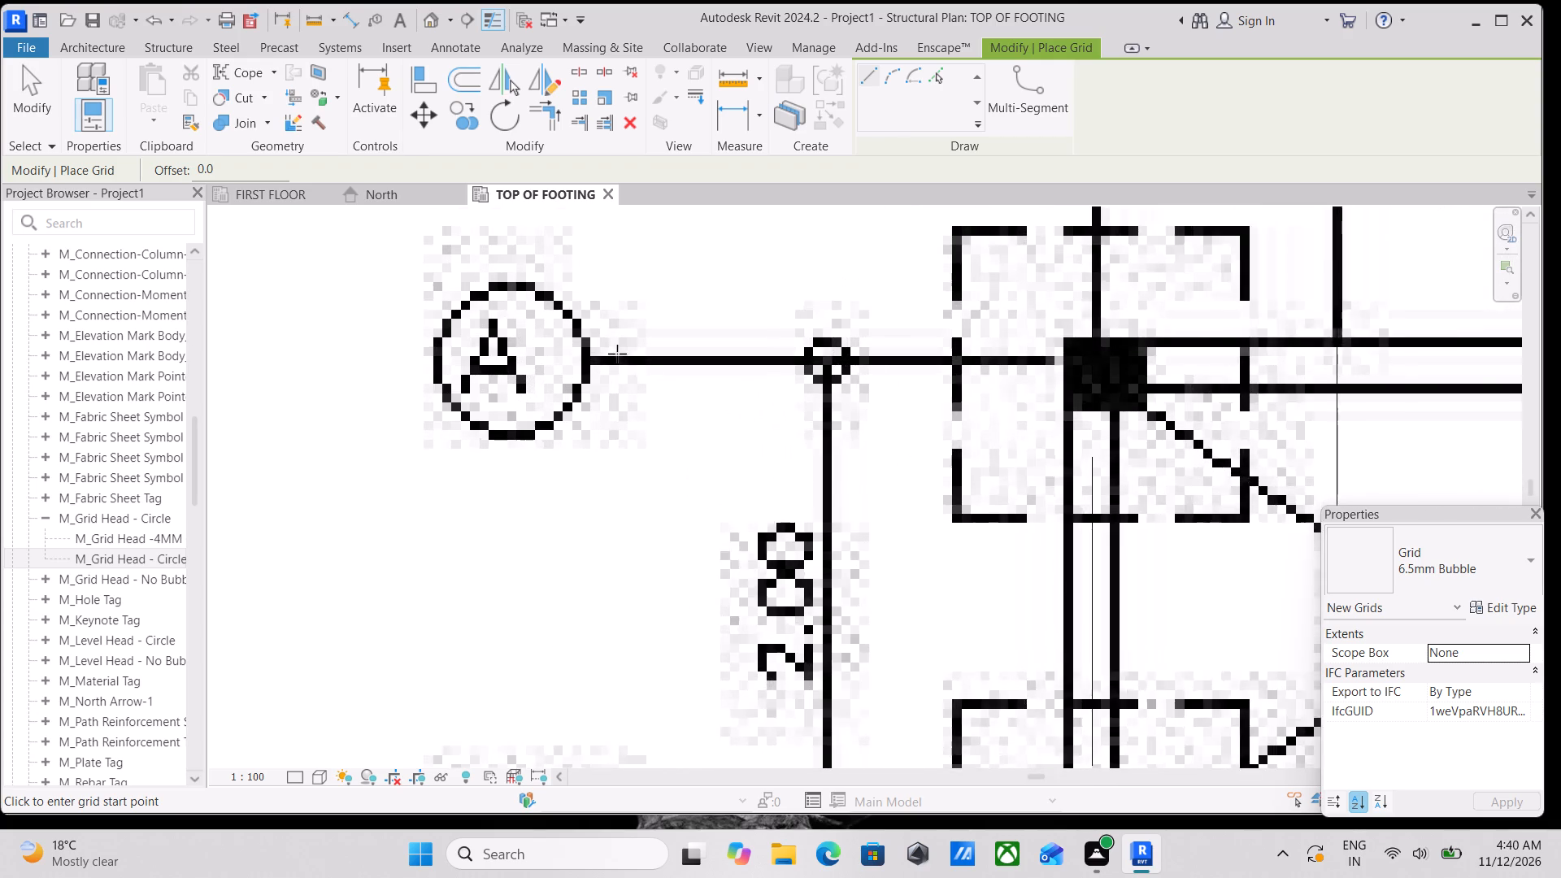
{"action": "scroll", "coordinate": [617, 354], "scroll_direction": "up", "scroll_amount": 1}
{"action": "scroll", "coordinate": [591, 356], "scroll_direction": "down", "scroll_amount": 2}
{"action": "scroll", "coordinate": [579, 361], "scroll_direction": "up", "scroll_amount": 2}
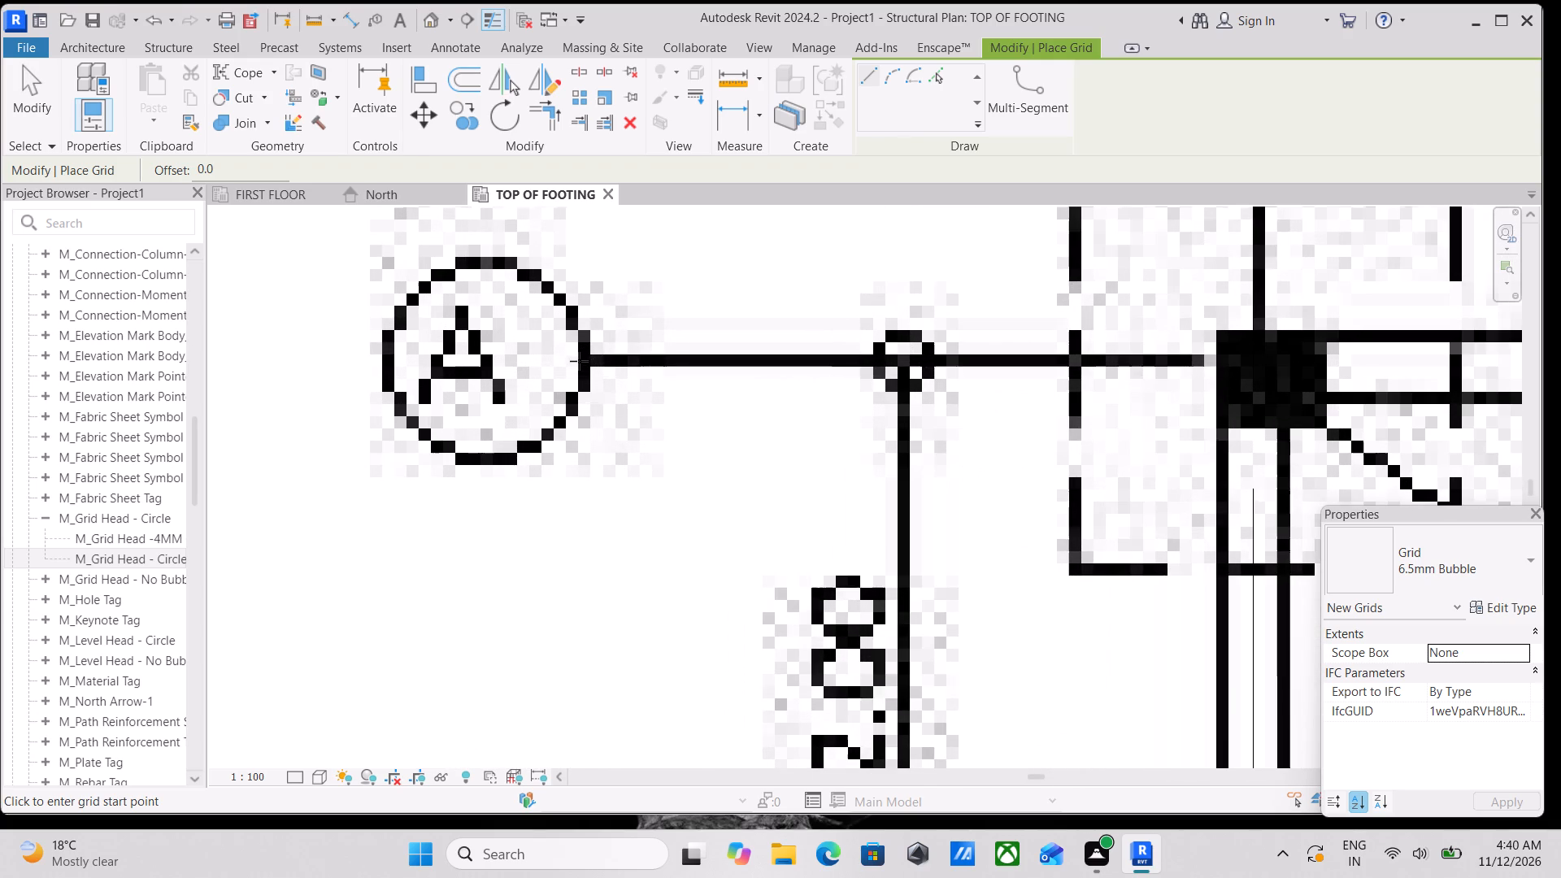
{"action": "scroll", "coordinate": [579, 361], "scroll_direction": "up", "scroll_amount": 1}
{"action": "left_click", "coordinate": [590, 361]}
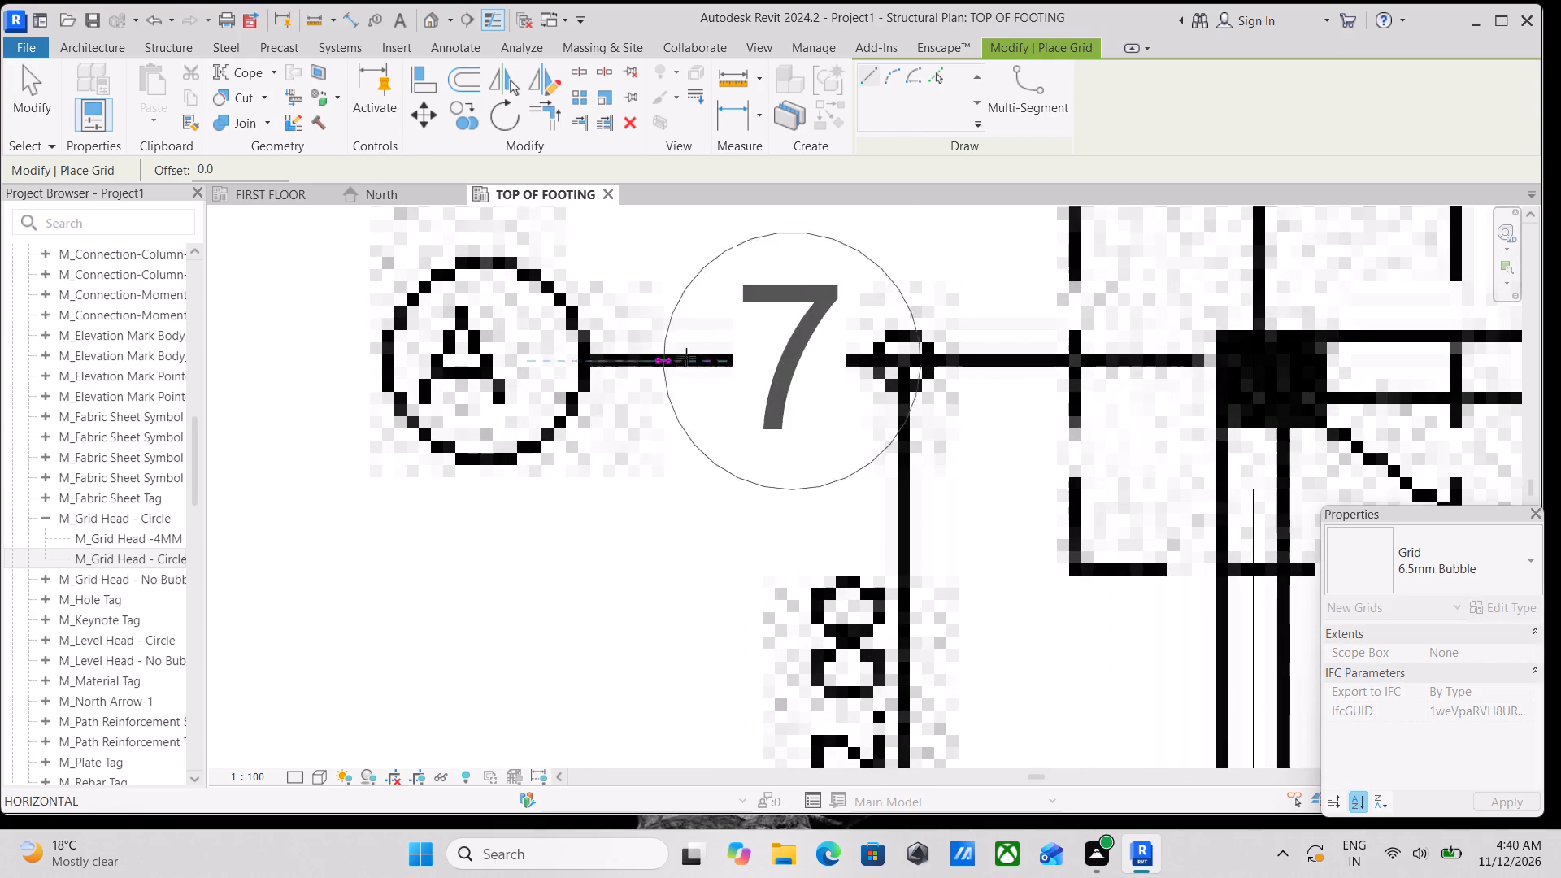
{"action": "scroll", "coordinate": [839, 348], "scroll_direction": "down", "scroll_amount": 1}
{"action": "middle_click_drag", "start_coordinate": [839, 348], "coordinate": [674, 333]}
{"action": "scroll", "coordinate": [896, 337], "scroll_direction": "down", "scroll_amount": 3}
{"action": "middle_click_drag", "start_coordinate": [896, 337], "coordinate": [676, 325]}
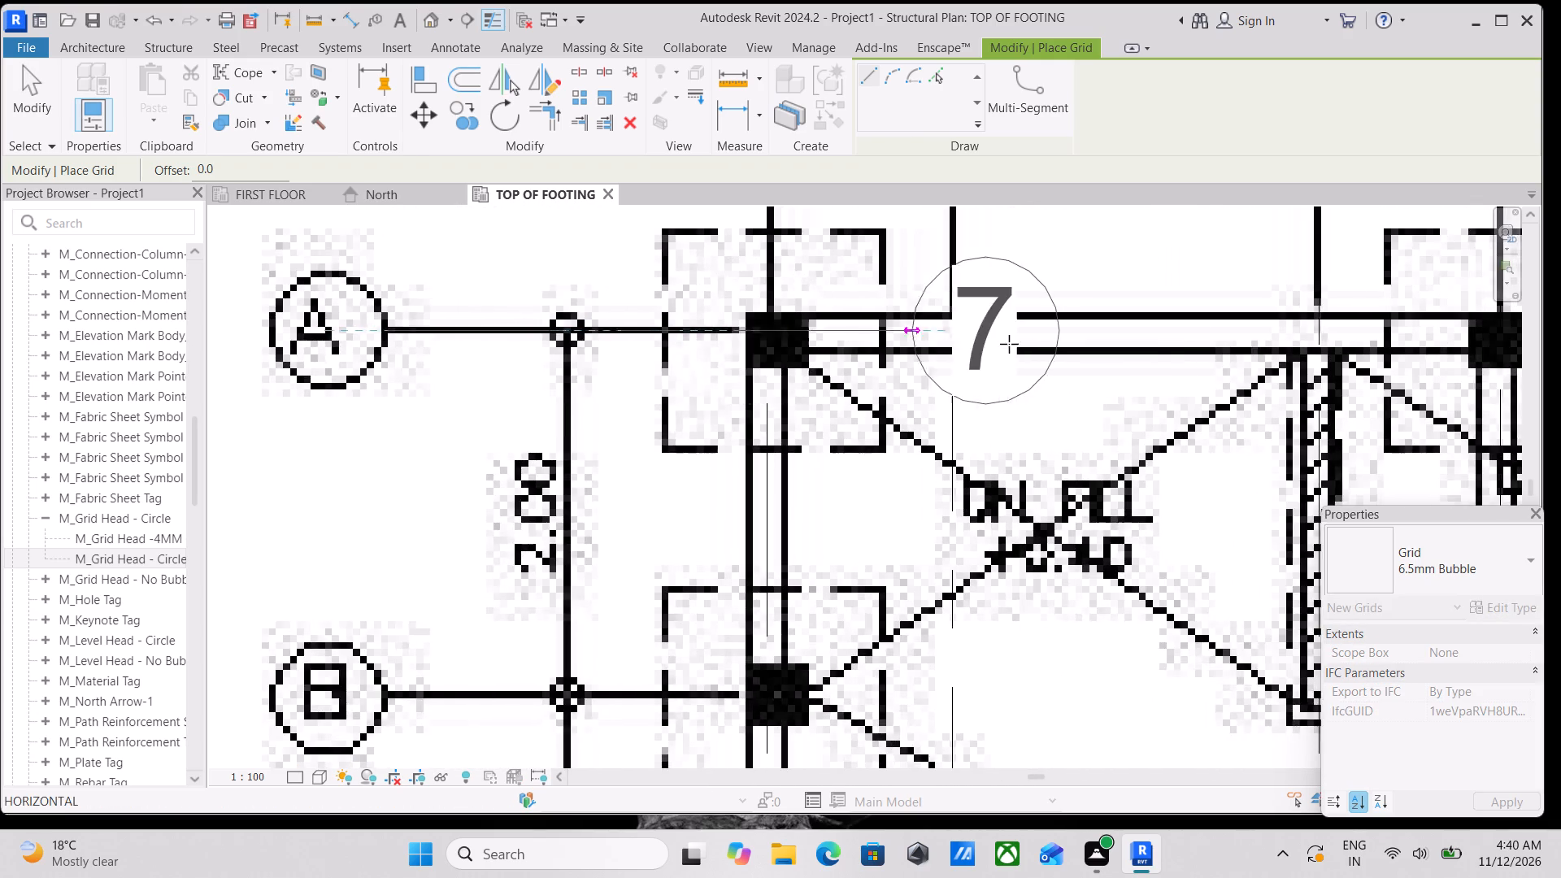
{"action": "scroll", "coordinate": [1059, 337], "scroll_direction": "down", "scroll_amount": 1}
{"action": "middle_click_drag", "start_coordinate": [1059, 337], "coordinate": [828, 338]}
{"action": "scroll", "coordinate": [1117, 347], "scroll_direction": "down", "scroll_amount": 2}
{"action": "middle_click_drag", "start_coordinate": [1117, 347], "coordinate": [1036, 336]}
{"action": "scroll", "coordinate": [1285, 351], "scroll_direction": "down", "scroll_amount": 1}
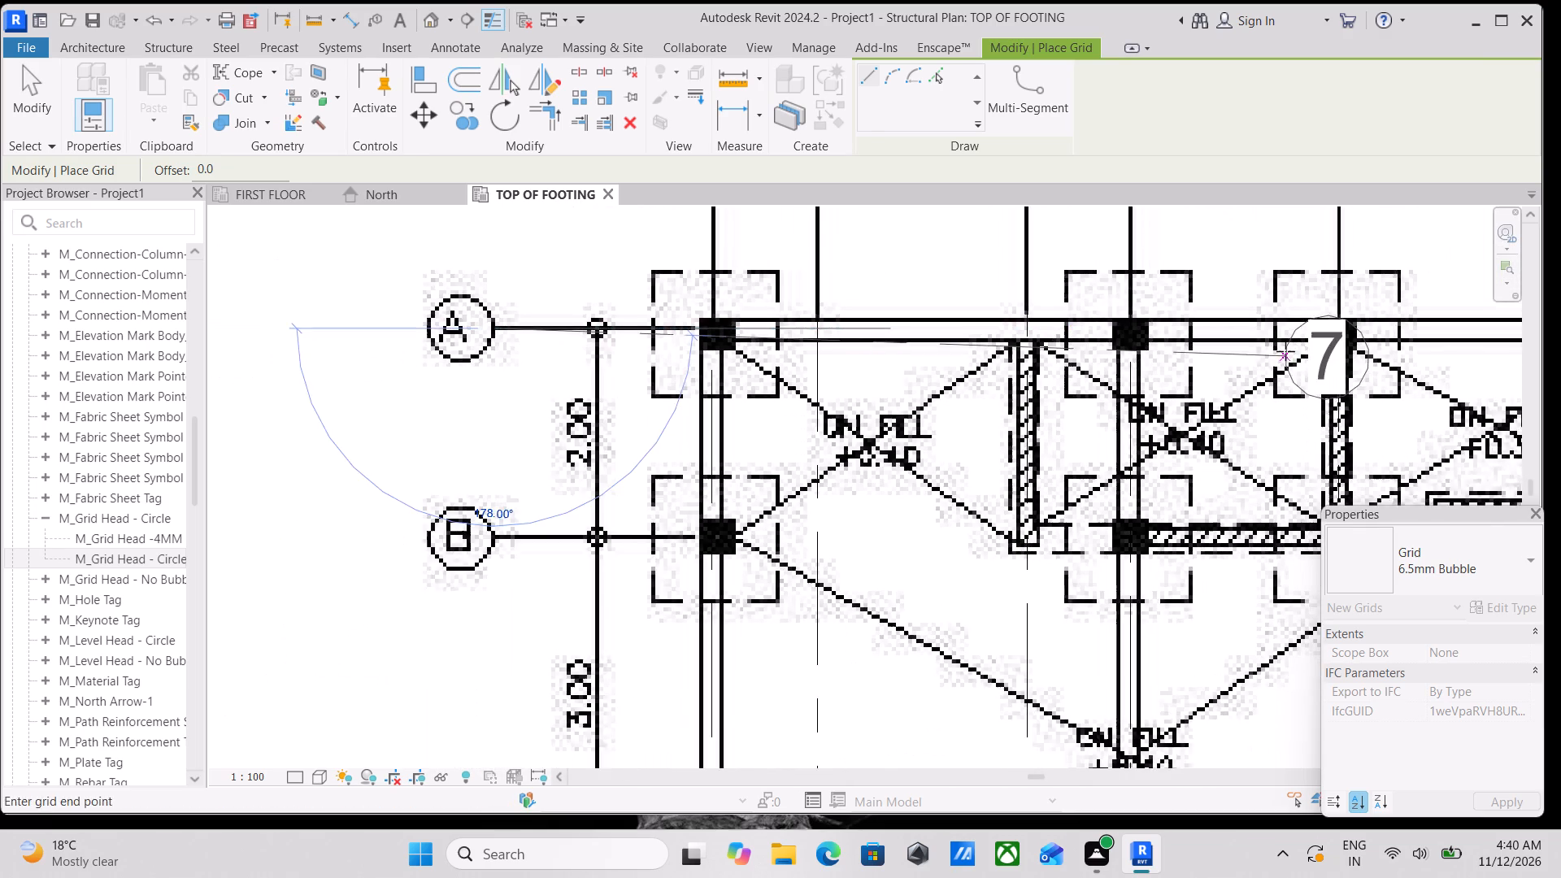
{"action": "middle_click_drag", "start_coordinate": [1285, 351], "coordinate": [1142, 337]}
{"action": "scroll", "coordinate": [1281, 311], "scroll_direction": "down", "scroll_amount": 1}
{"action": "middle_click_drag", "start_coordinate": [1281, 311], "coordinate": [1078, 302]}
{"action": "middle_click_drag", "start_coordinate": [1296, 289], "coordinate": [1095, 299]}
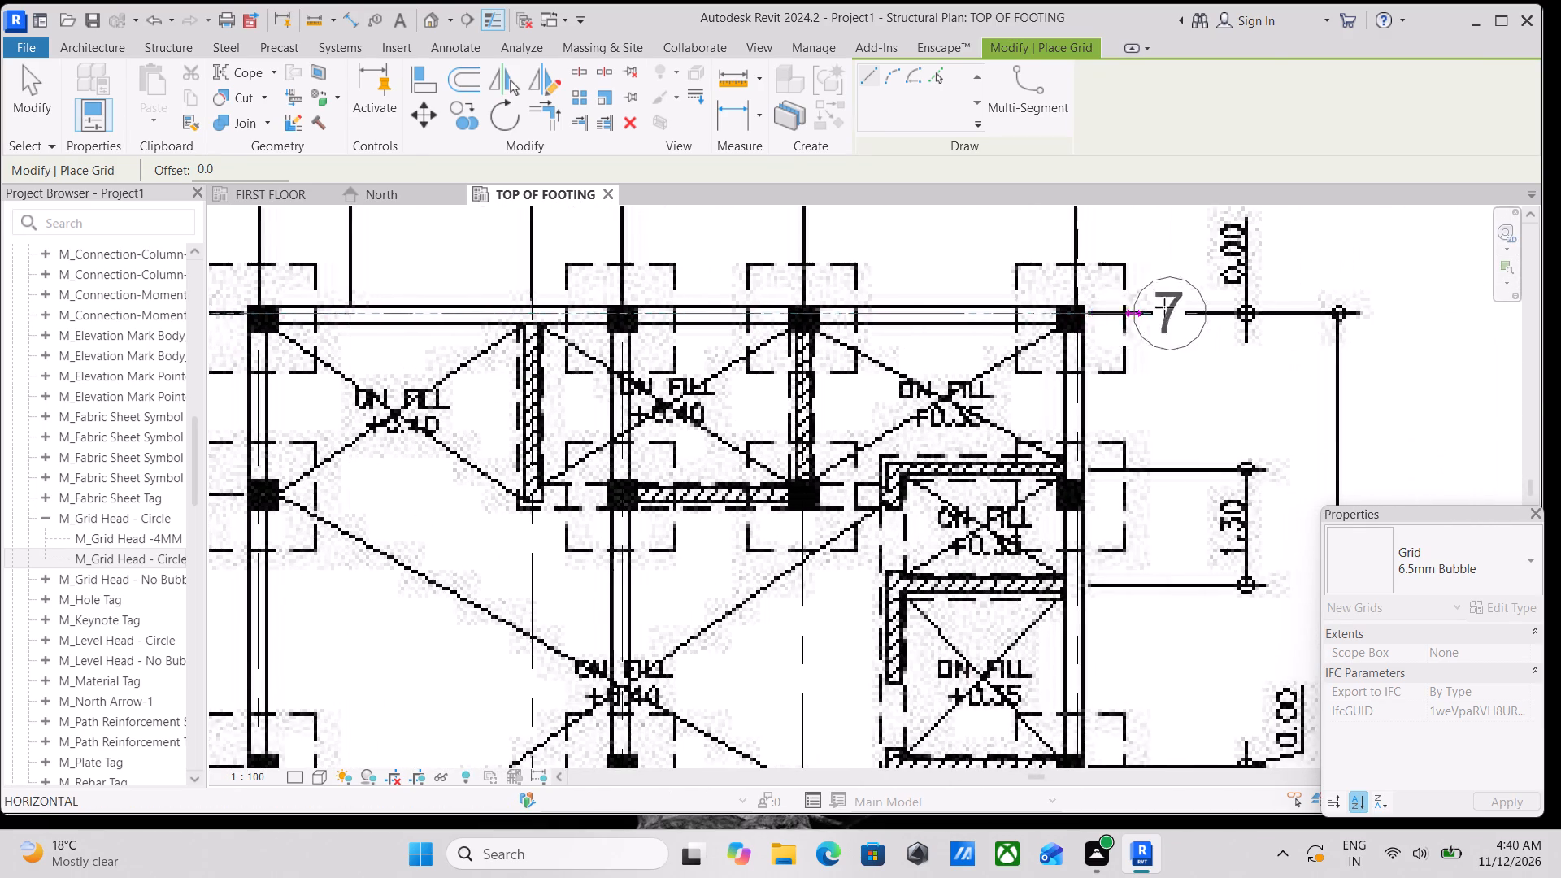
{"action": "scroll", "coordinate": [1360, 311], "scroll_direction": "down", "scroll_amount": 1}
{"action": "middle_click_drag", "start_coordinate": [1360, 311], "coordinate": [1257, 326]}
{"action": "scroll", "coordinate": [1368, 321], "scroll_direction": "down", "scroll_amount": 1}
{"action": "middle_click_drag", "start_coordinate": [1368, 321], "coordinate": [1318, 326]}
{"action": "left_click", "coordinate": [1370, 324]}
{"action": "scroll", "coordinate": [1316, 331], "scroll_direction": "up", "scroll_amount": 2}
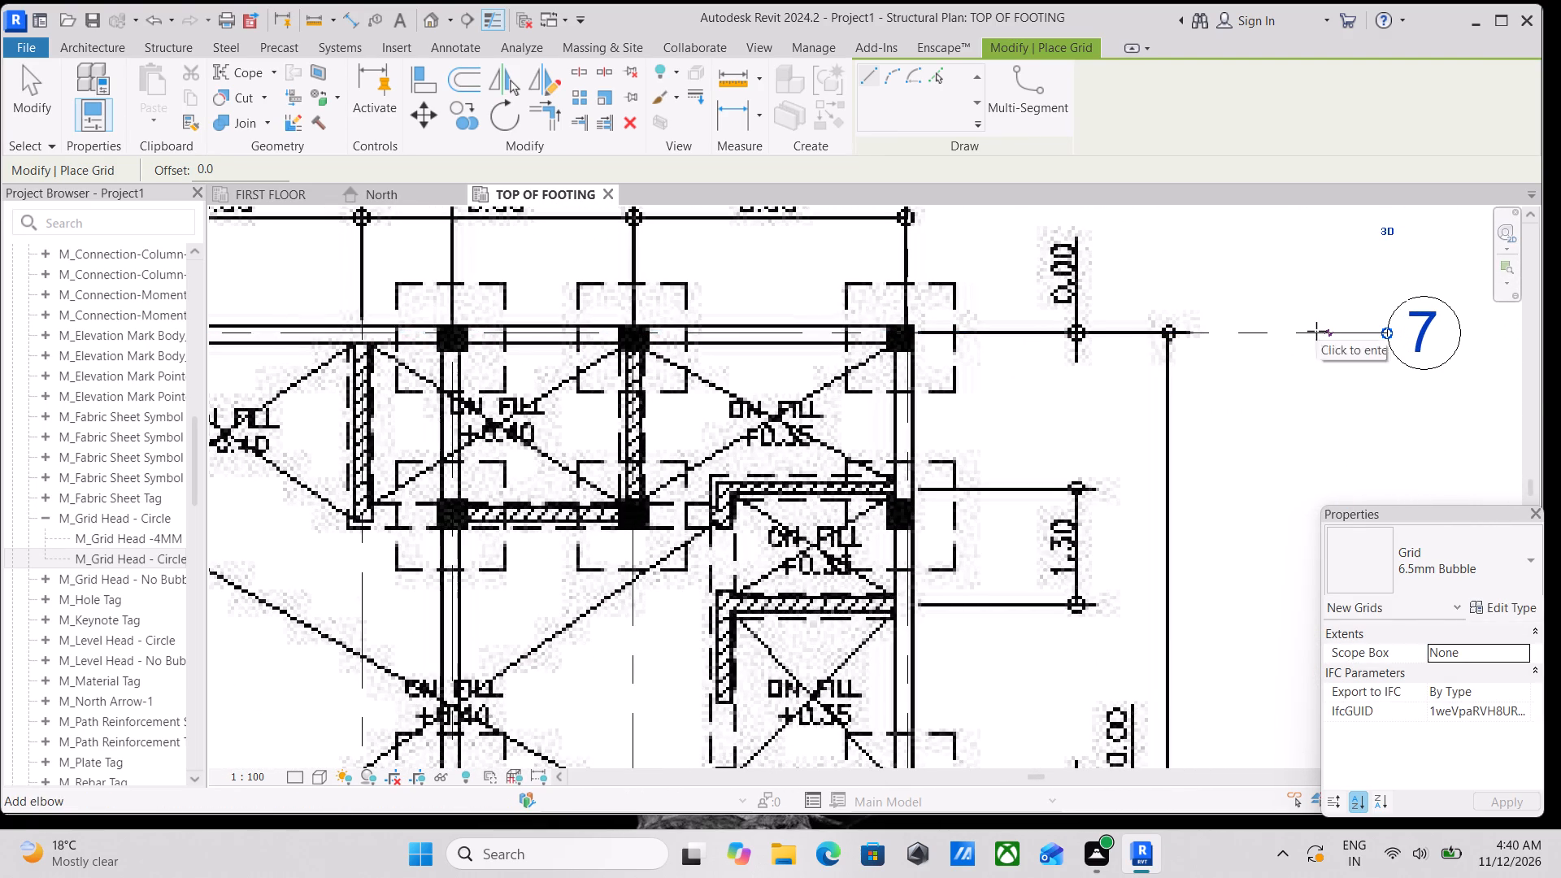
{"action": "key", "text": "Escape"}
{"action": "key", "text": "Escape"}
{"action": "key", "text": "Escape"}
{"action": "key", "text": "Escape"}
Rename the new horizontal grid on axis A as A.
{"action": "scroll", "coordinate": [1325, 329], "scroll_direction": "down", "scroll_amount": 1}
{"action": "middle_click_drag", "start_coordinate": [1325, 329], "coordinate": [1270, 329]}
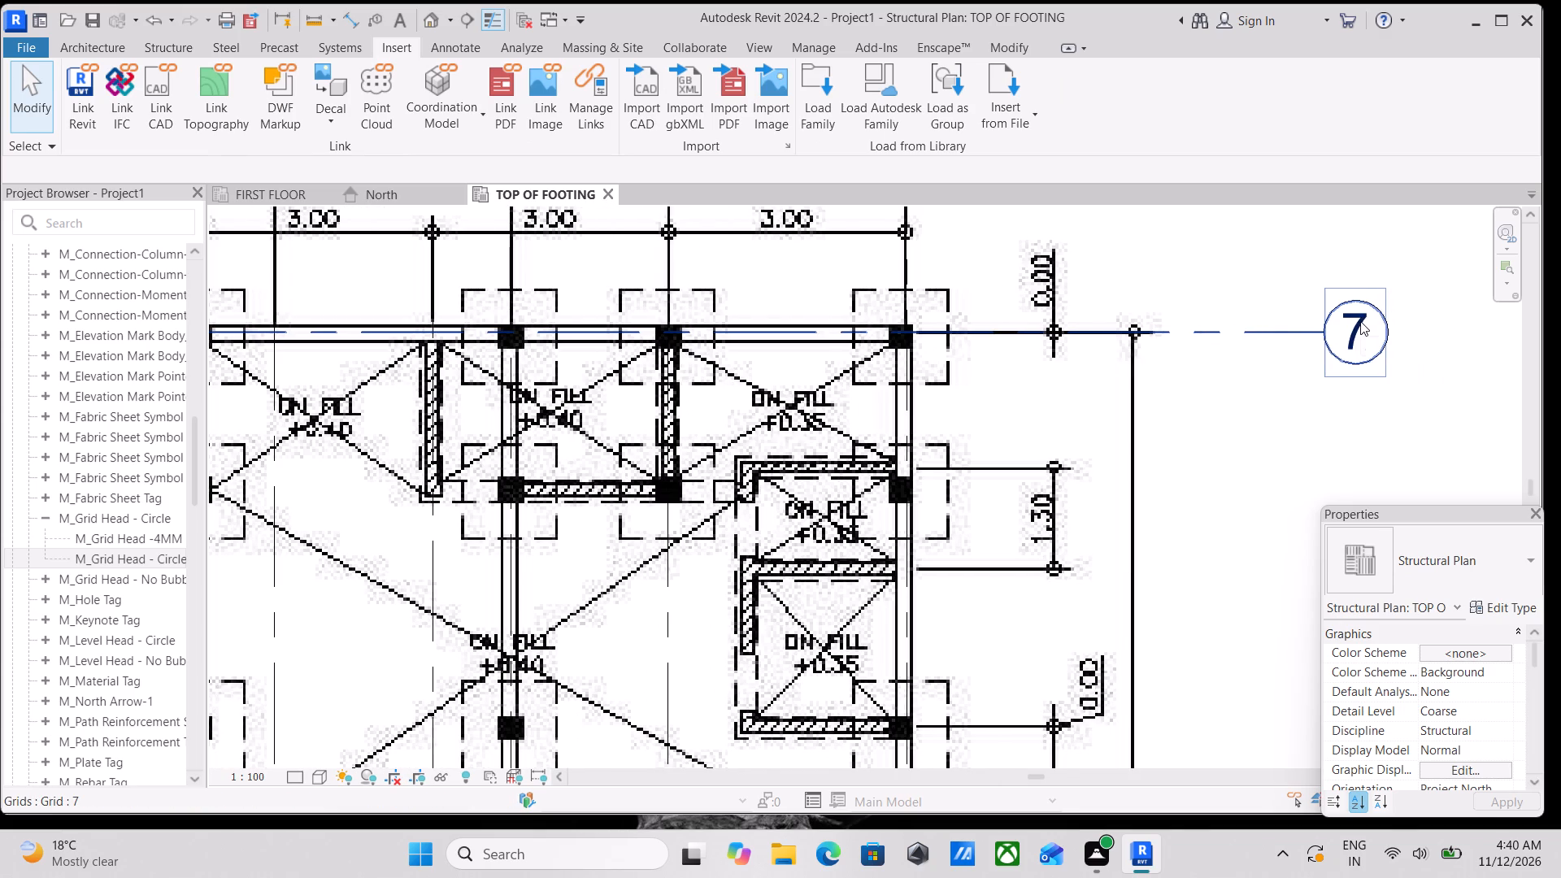
{"action": "double_click", "coordinate": [1360, 321]}
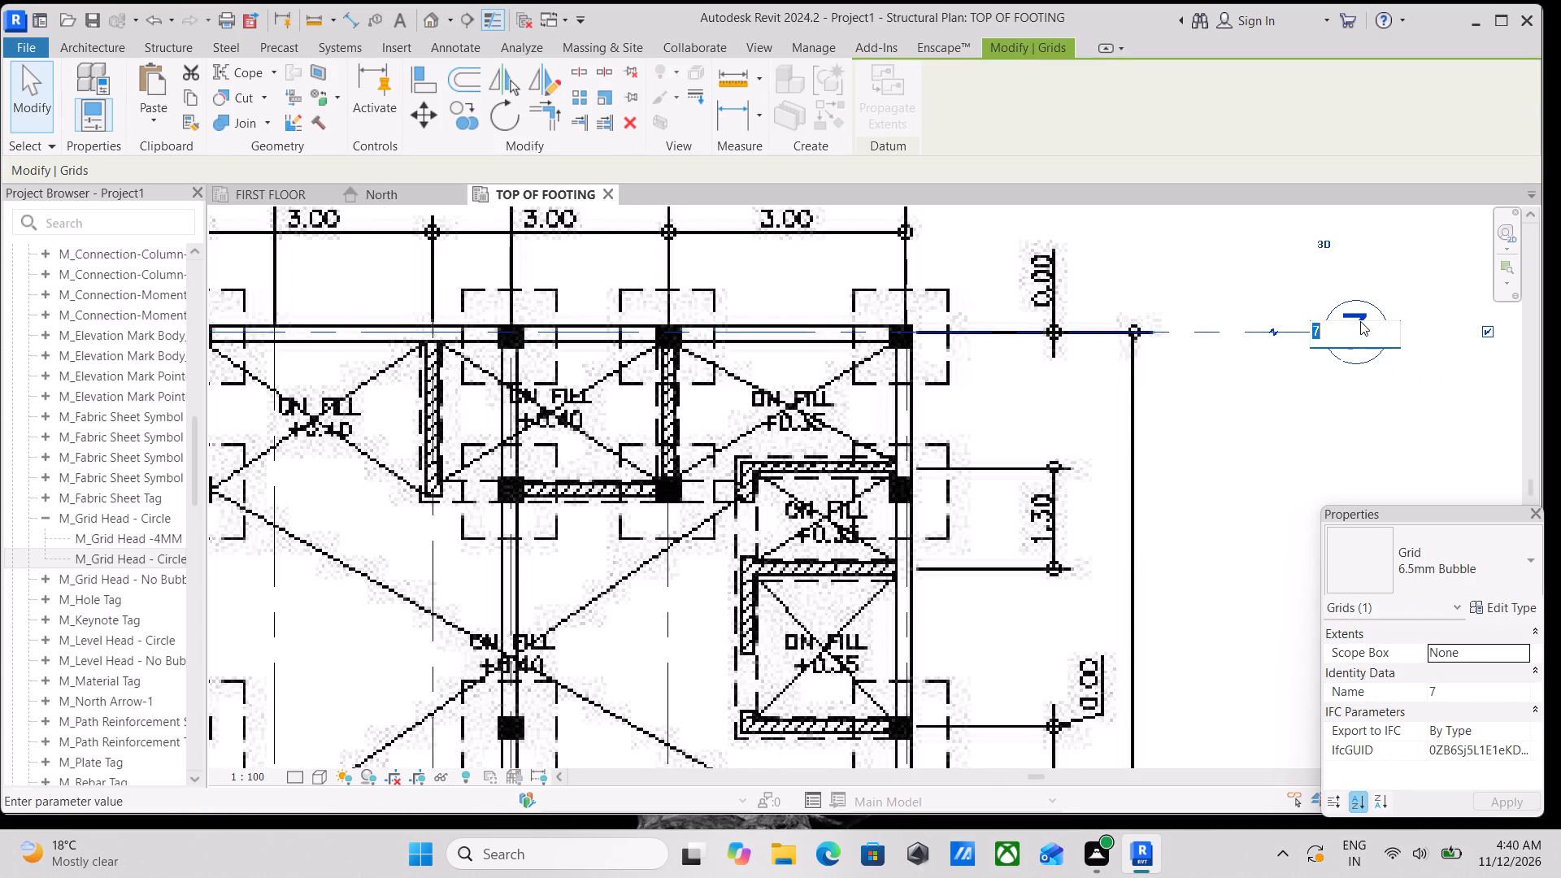
{"action": "key", "text": "a"}
{"action": "key", "text": "Return"}
{"action": "key", "text": "Escape"}
{"action": "key", "text": "Escape"}
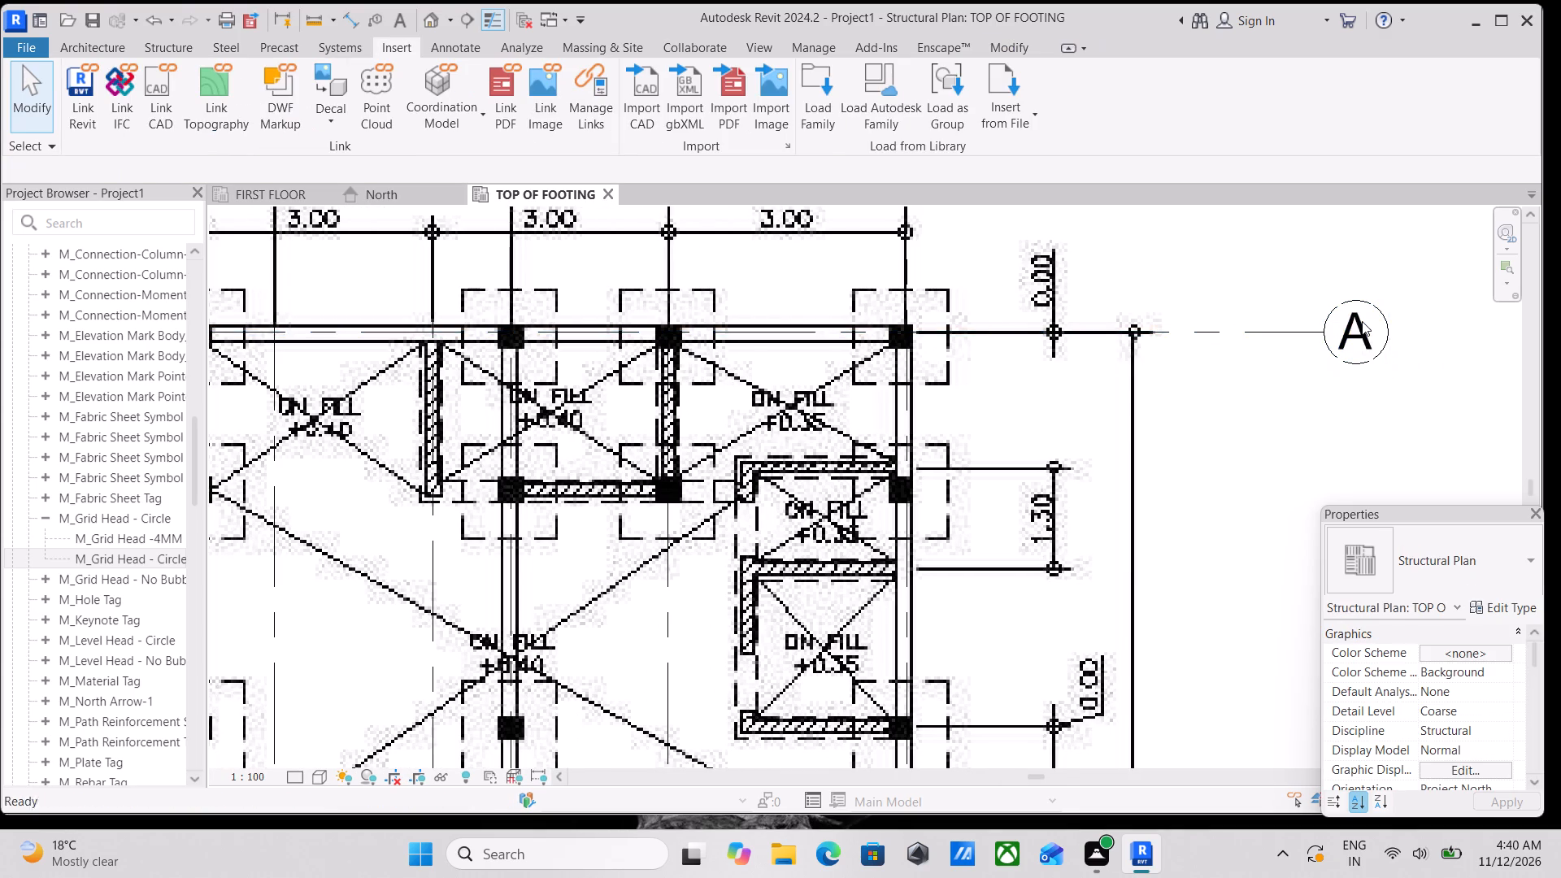
Place the axis B grid by picking grid A with the Pick Lines option and an offset of 2 m downward.
{"action": "scroll", "coordinate": [1362, 321], "scroll_direction": "down", "scroll_amount": 3}
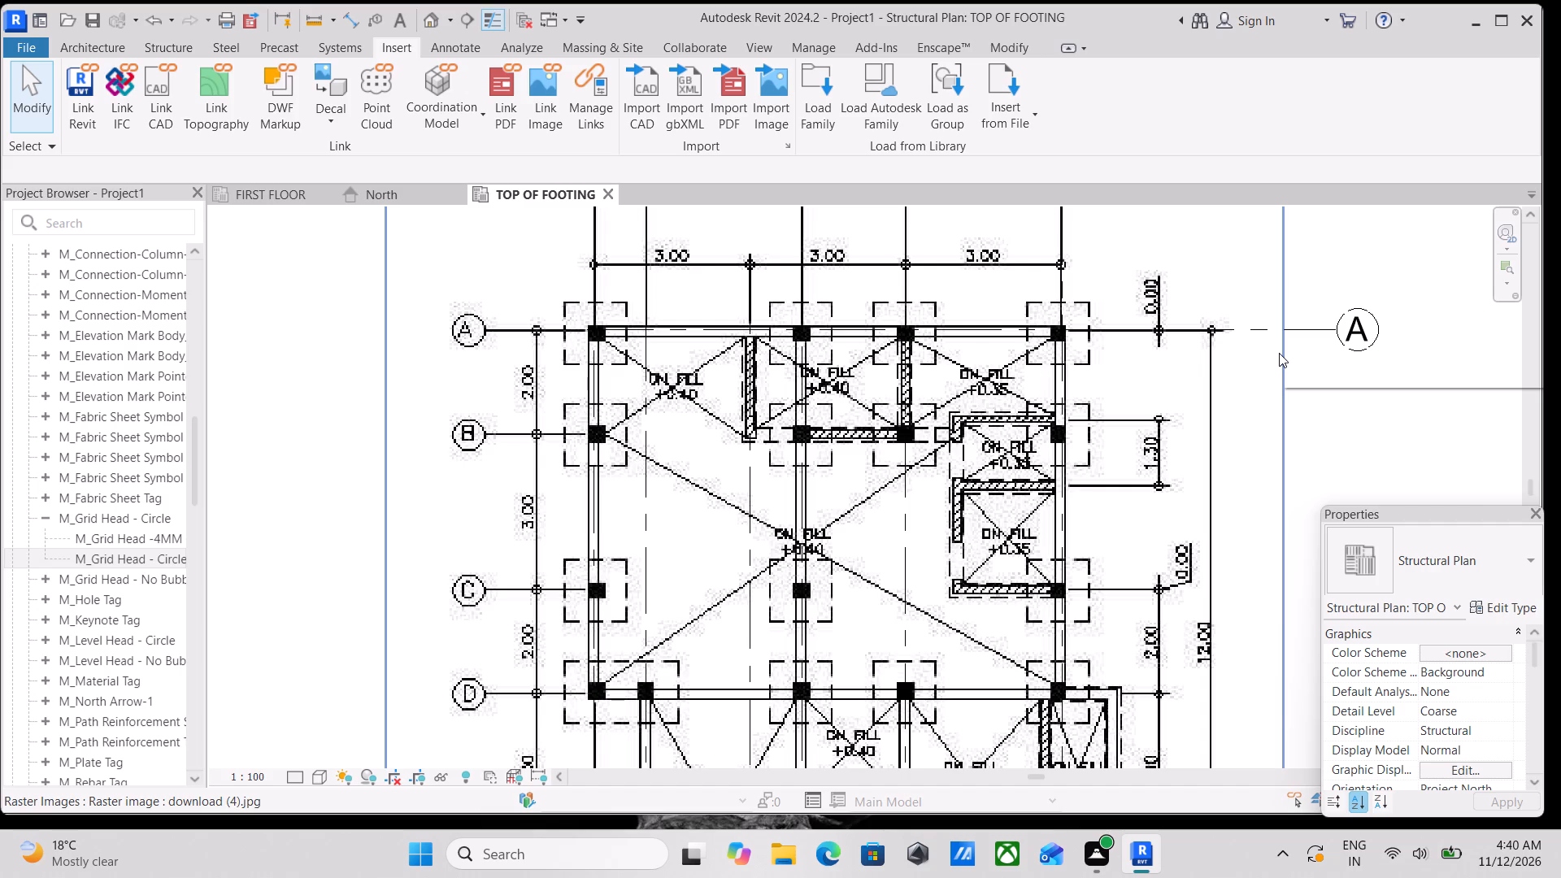
{"action": "scroll", "coordinate": [978, 275], "scroll_direction": "up", "scroll_amount": 1}
{"action": "middle_click_drag", "start_coordinate": [998, 265], "coordinate": [1190, 139]}
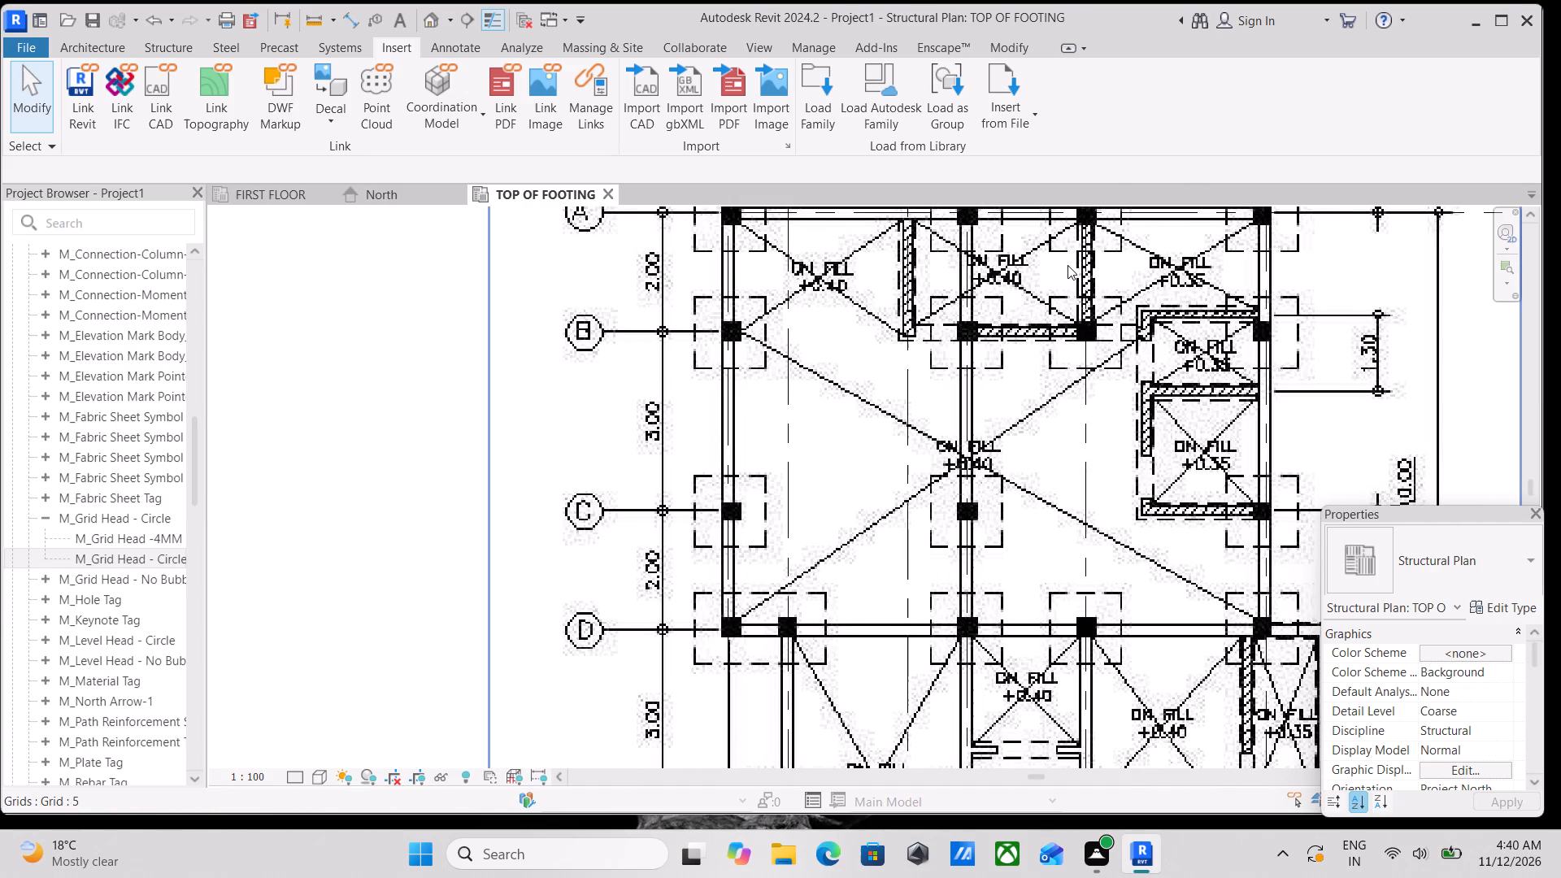
{"action": "scroll", "coordinate": [1071, 419], "scroll_direction": "up", "scroll_amount": 1}
{"action": "scroll", "coordinate": [1119, 379], "scroll_direction": "down", "scroll_amount": 4}
{"action": "middle_click_drag", "start_coordinate": [1123, 407], "coordinate": [1020, 421]}
{"action": "scroll", "coordinate": [1020, 420], "scroll_direction": "down", "scroll_amount": 1}
{"action": "scroll", "coordinate": [1117, 351], "scroll_direction": "down", "scroll_amount": 1}
{"action": "middle_click_drag", "start_coordinate": [1105, 362], "coordinate": [1076, 402]}
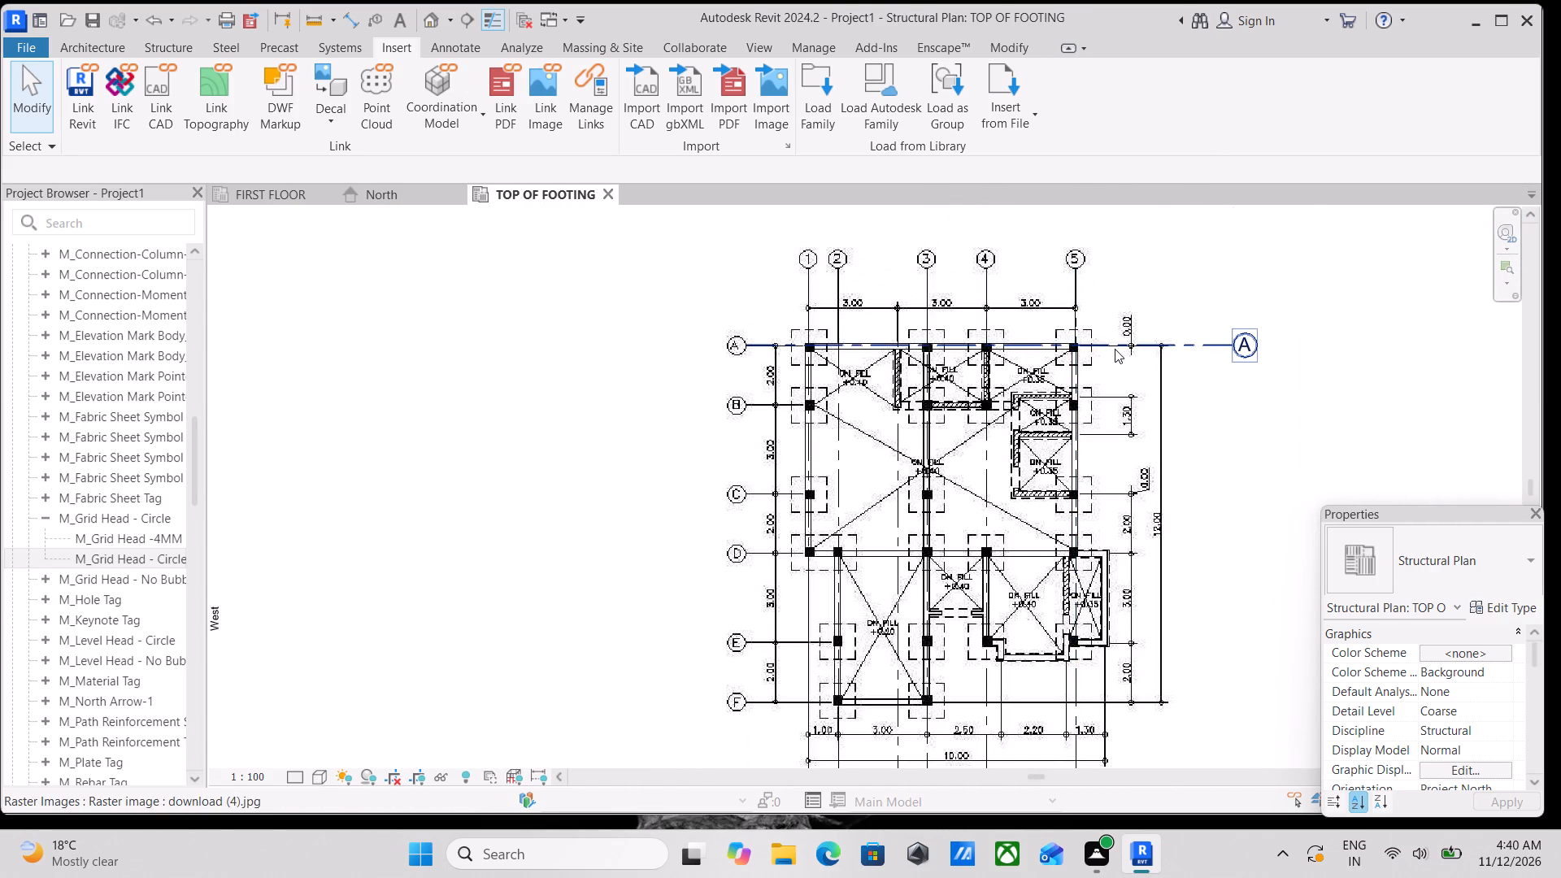
{"action": "type", "text": "GR"}
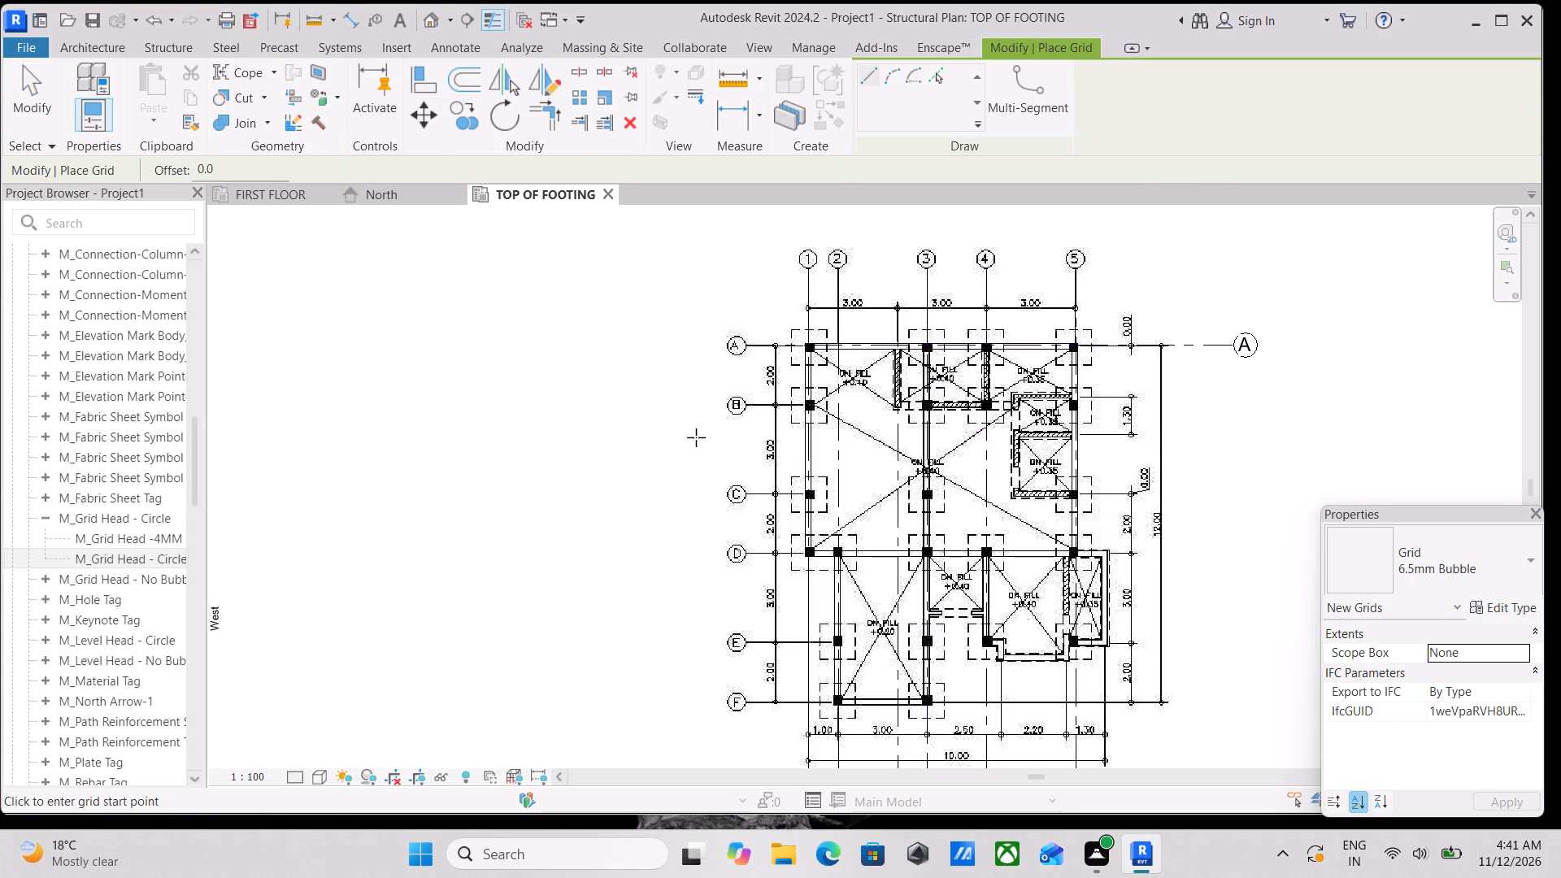
{"action": "left_click", "coordinate": [933, 76]}
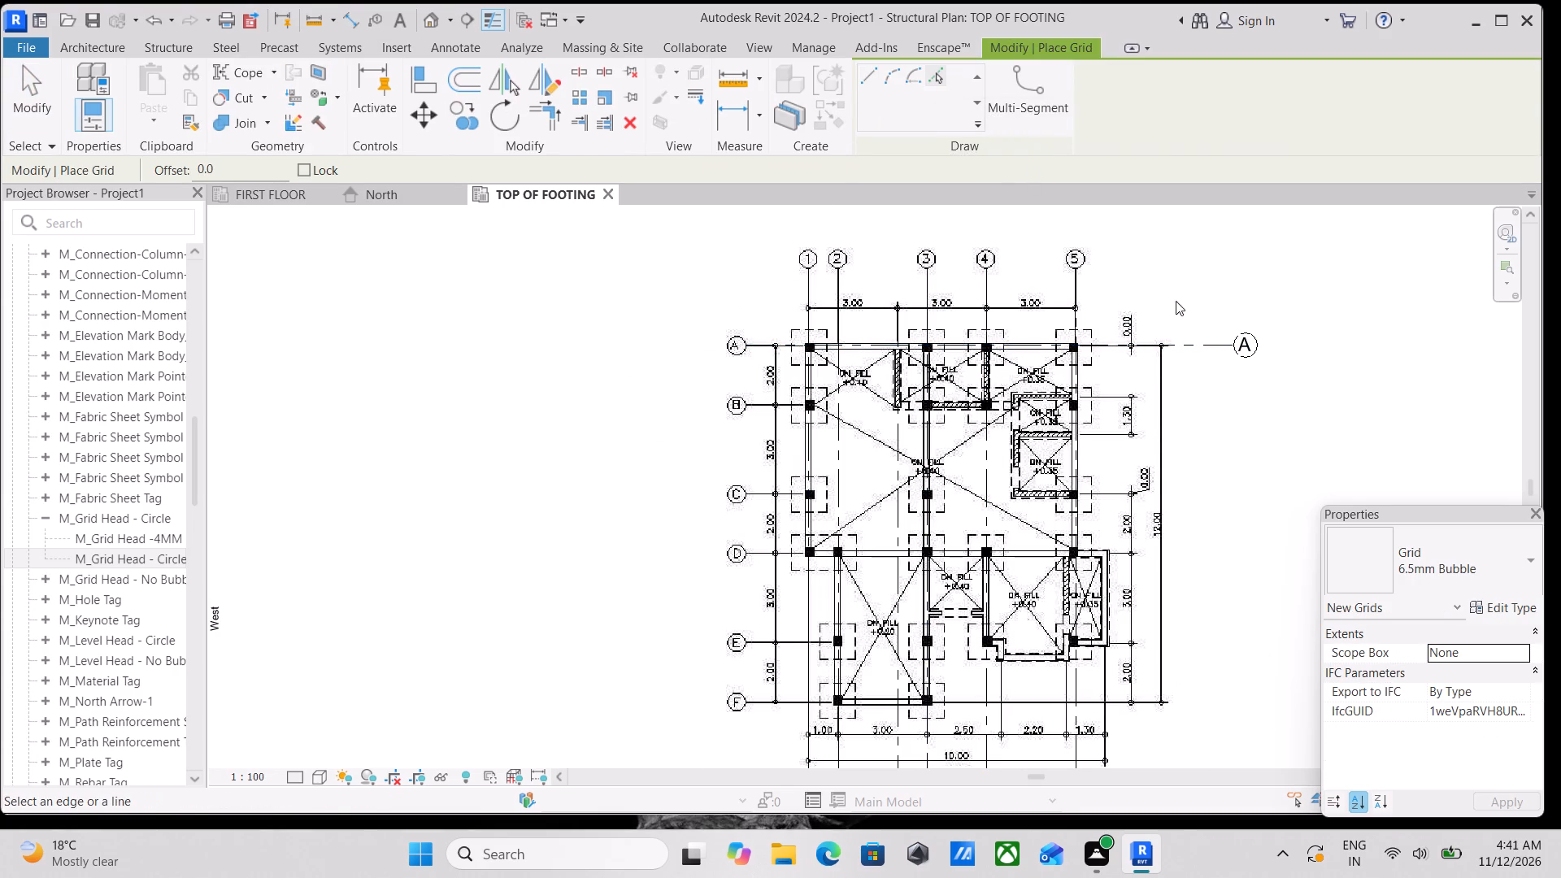
{"action": "left_click_drag", "start_coordinate": [224, 174], "coordinate": [134, 175]}
{"action": "left_click_drag", "start_coordinate": [134, 175], "coordinate": [102, 179]}
{"action": "key", "text": "2"}
{"action": "key", "text": "m"}
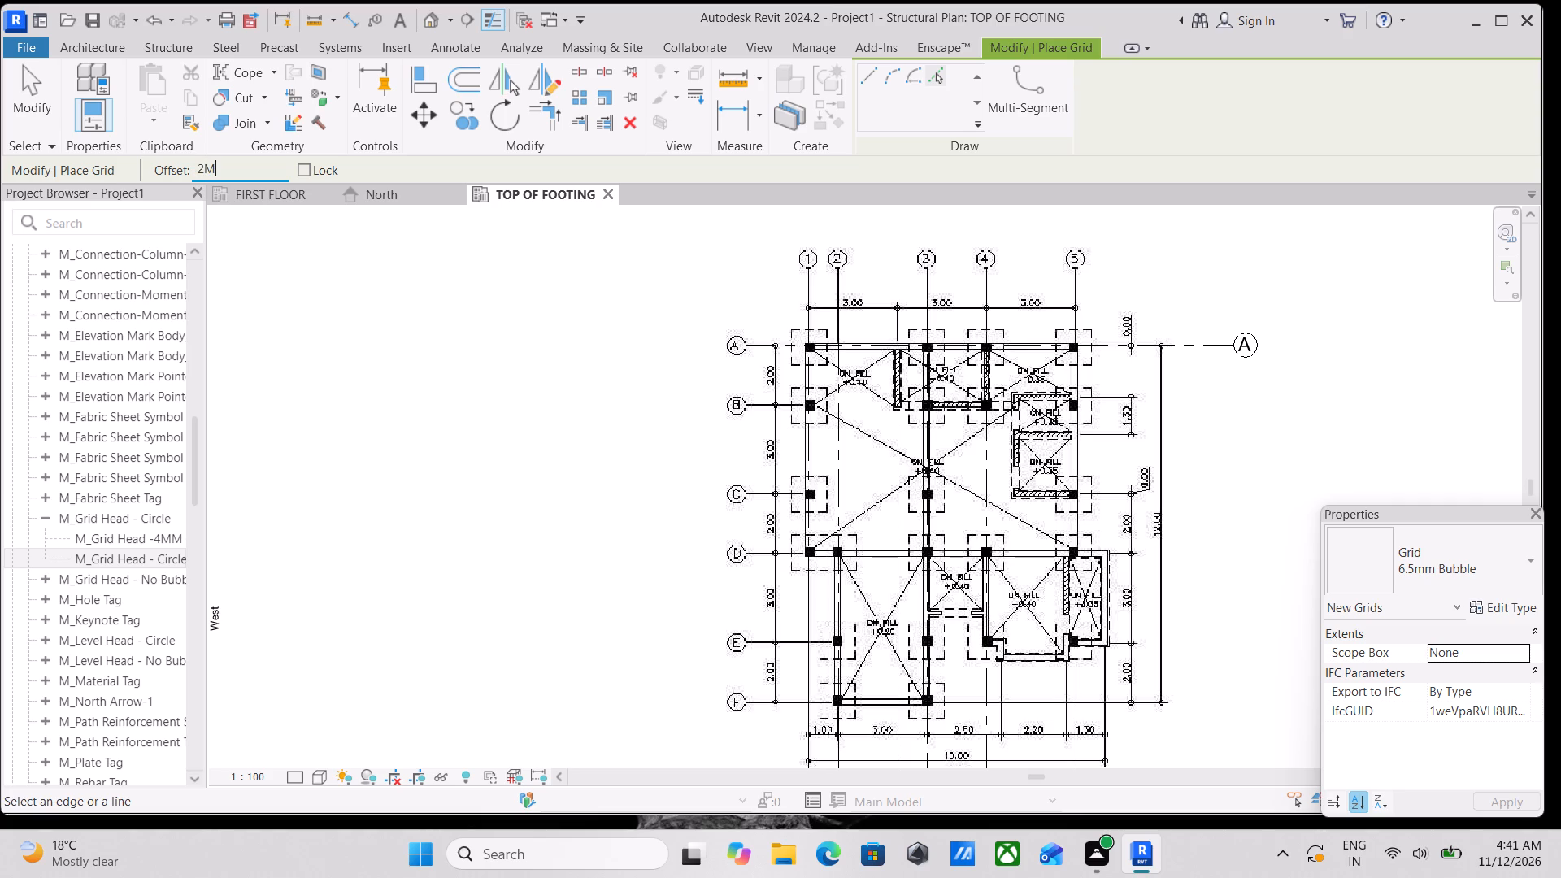
{"action": "key", "text": "Return"}
{"action": "scroll", "coordinate": [826, 411], "scroll_direction": "up", "scroll_amount": 3}
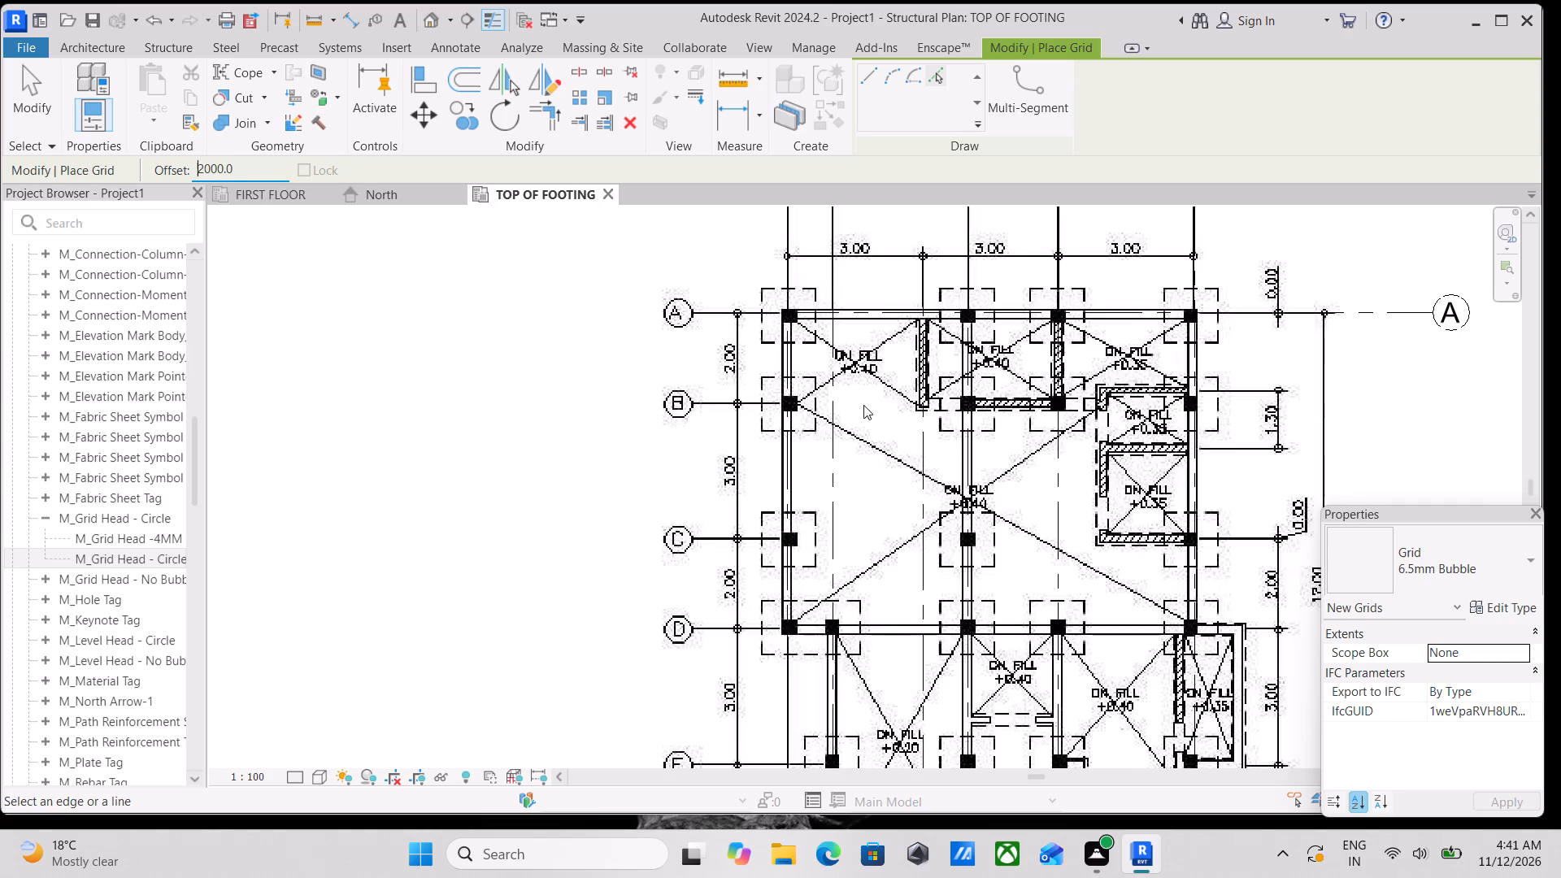
{"action": "scroll", "coordinate": [673, 389], "scroll_direction": "up", "scroll_amount": 5}
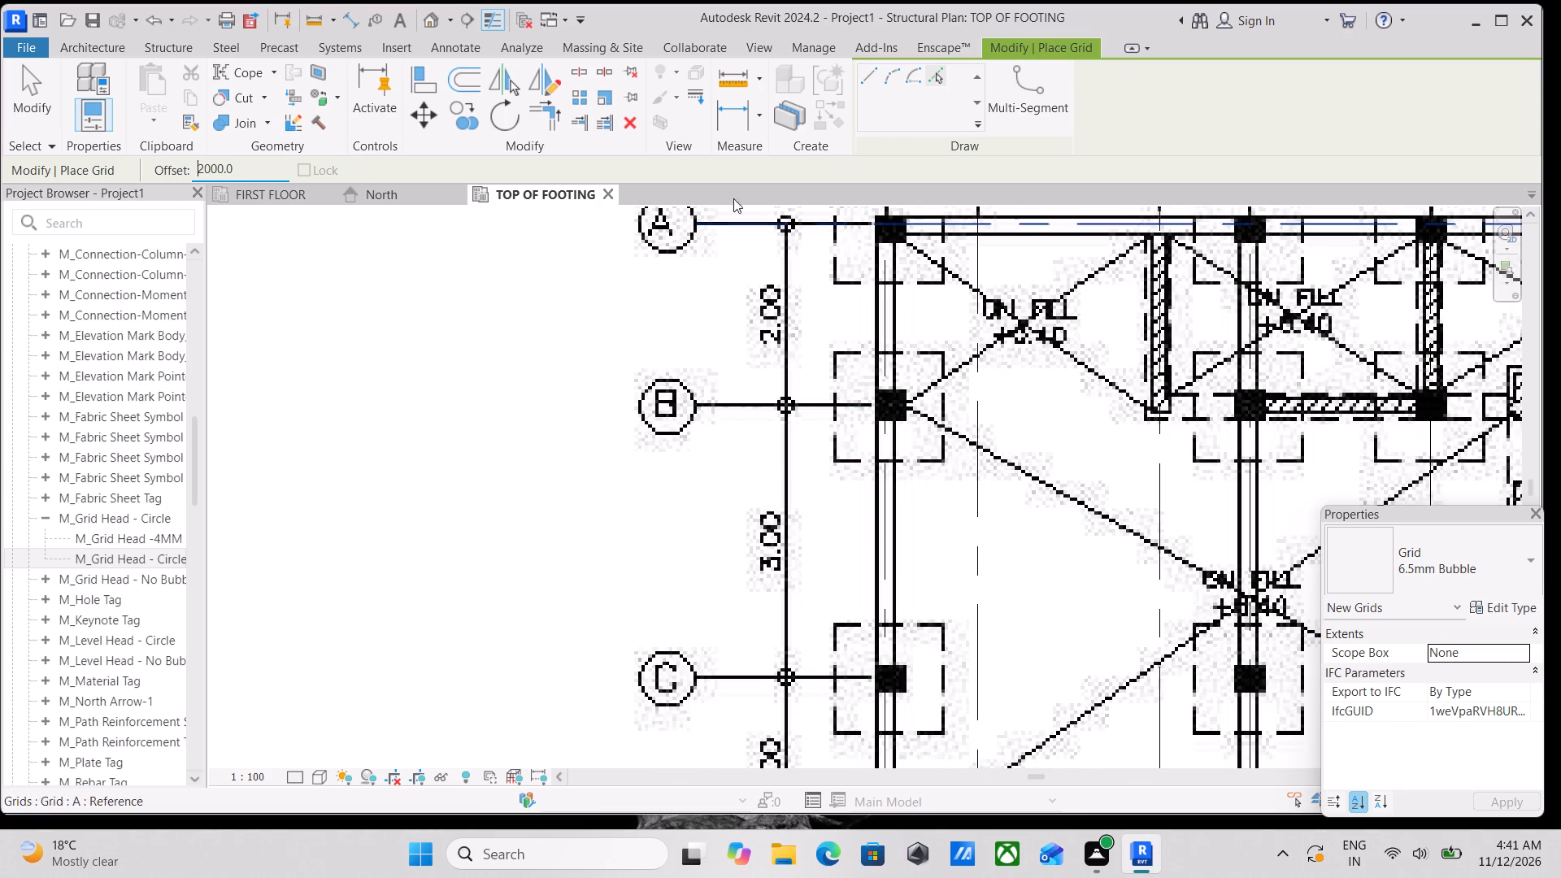
{"action": "middle_click_drag", "start_coordinate": [806, 201], "coordinate": [777, 247]}
{"action": "middle_click_drag", "start_coordinate": [736, 219], "coordinate": [712, 263]}
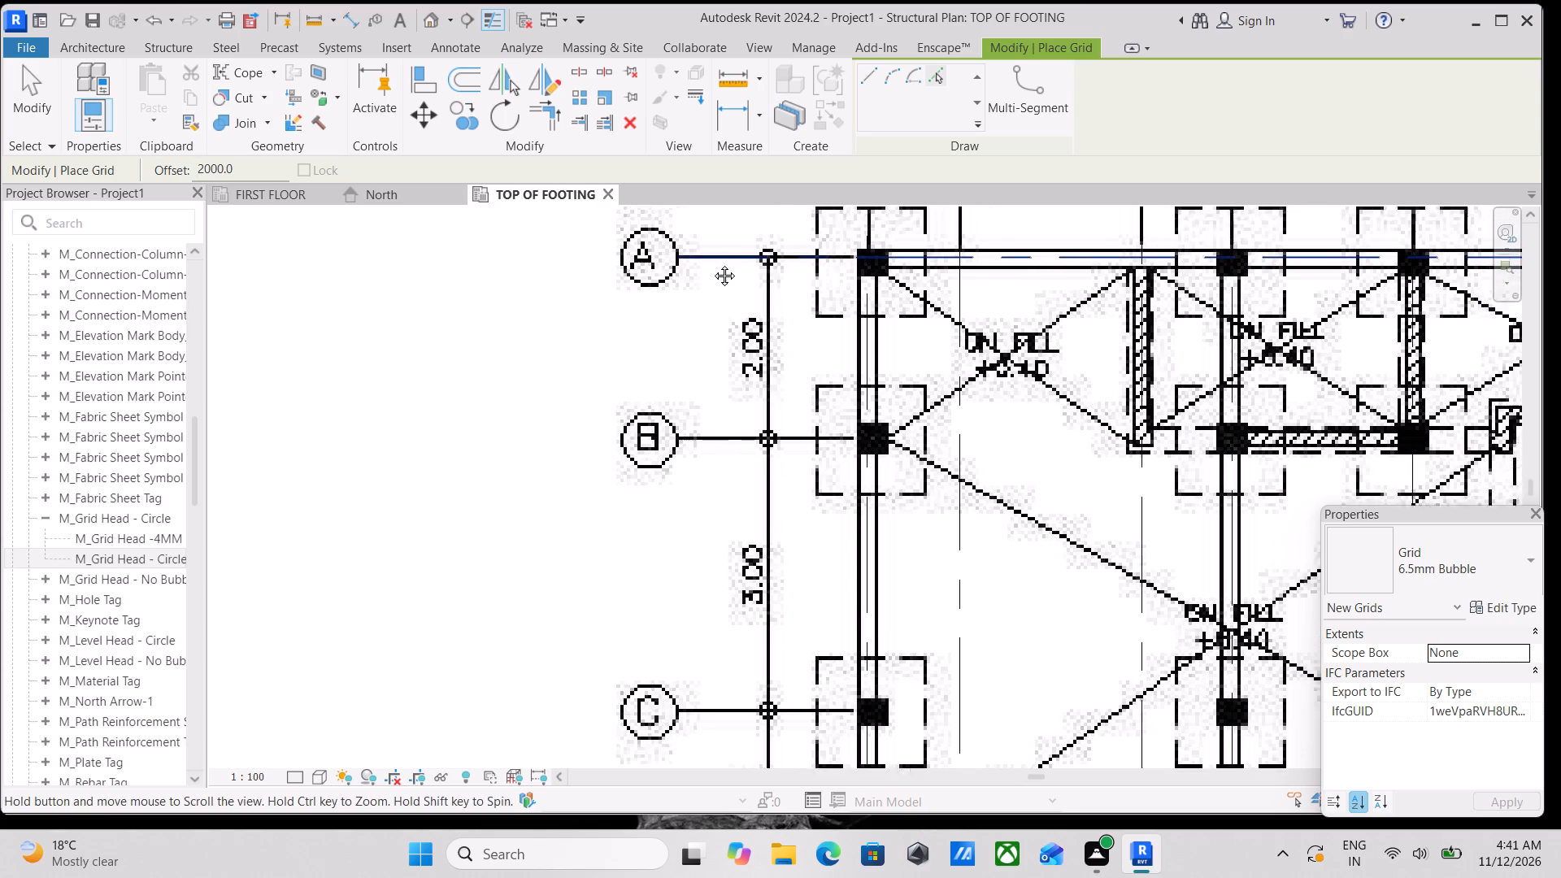
{"action": "middle_click_drag", "start_coordinate": [712, 263], "coordinate": [709, 273]}
{"action": "scroll", "coordinate": [709, 272], "scroll_direction": "down", "scroll_amount": 1}
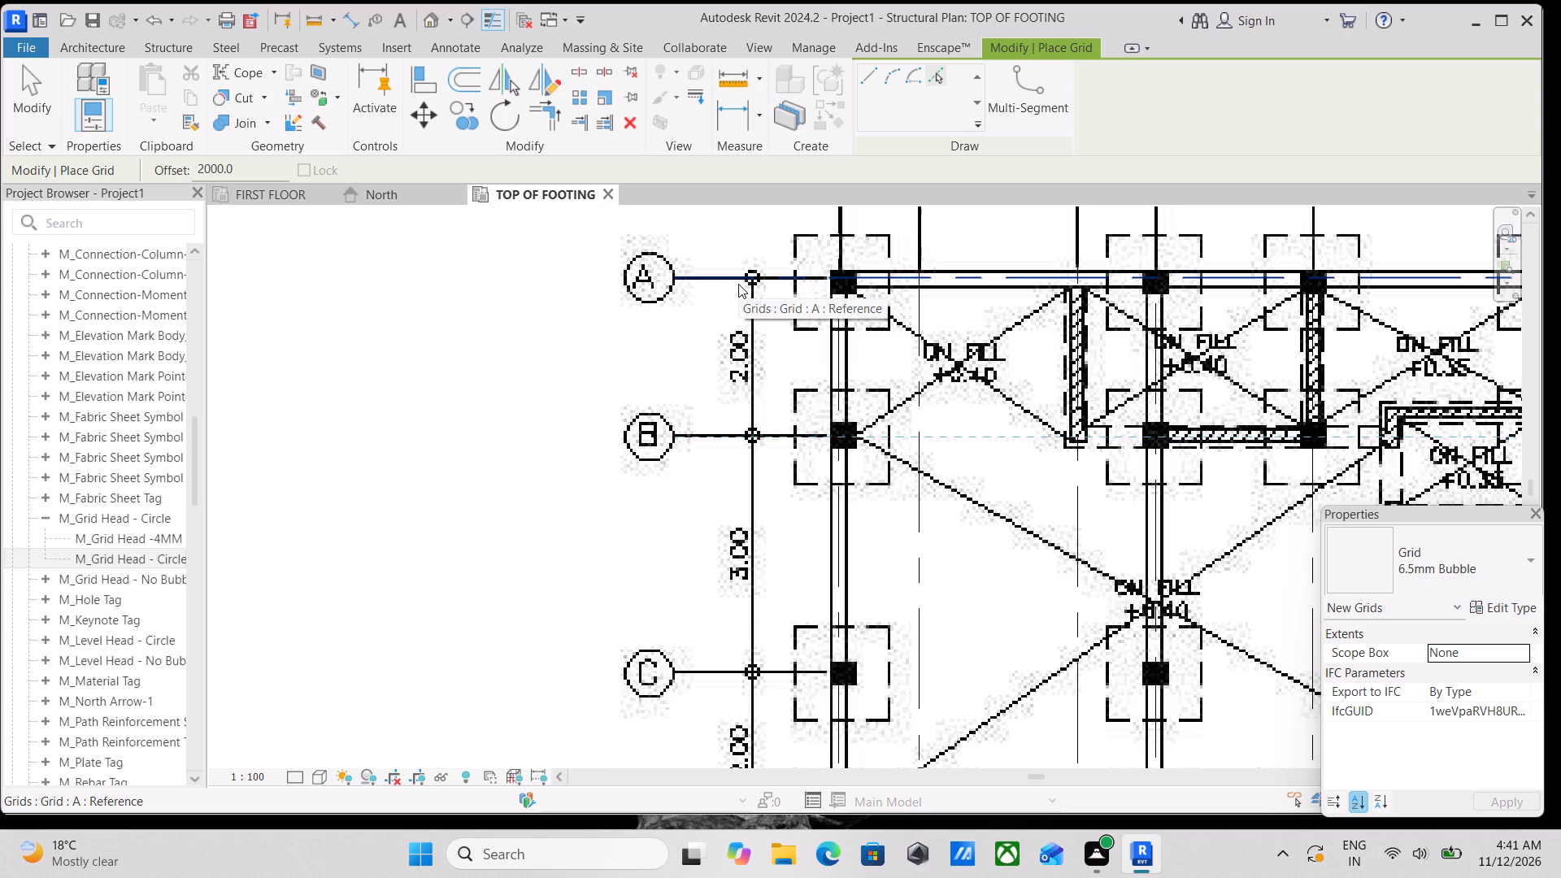
{"action": "left_click", "coordinate": [738, 284]}
Place the axis C grid by picking grid B with an offset of 3 m downward.
{"action": "middle_click_drag", "start_coordinate": [739, 315], "coordinate": [603, 240]}
{"action": "scroll", "coordinate": [807, 411], "scroll_direction": "down", "scroll_amount": 1}
{"action": "middle_click_drag", "start_coordinate": [801, 409], "coordinate": [520, 389]}
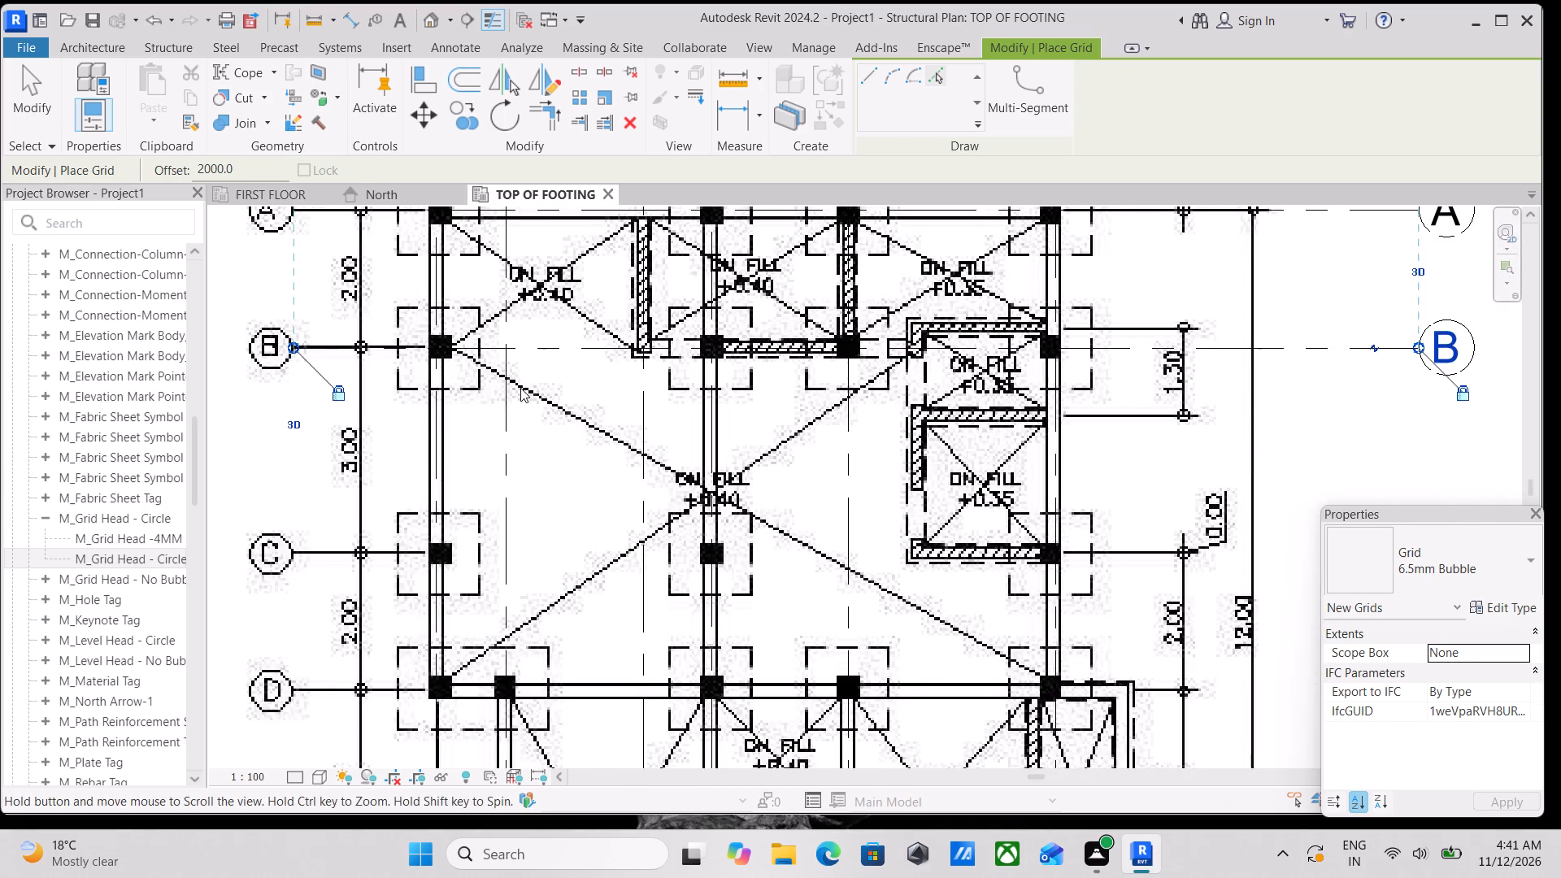
{"action": "scroll", "coordinate": [941, 372], "scroll_direction": "down", "scroll_amount": 1}
{"action": "middle_click_drag", "start_coordinate": [941, 372], "coordinate": [900, 373]}
{"action": "middle_click_drag", "start_coordinate": [898, 368], "coordinate": [934, 271]}
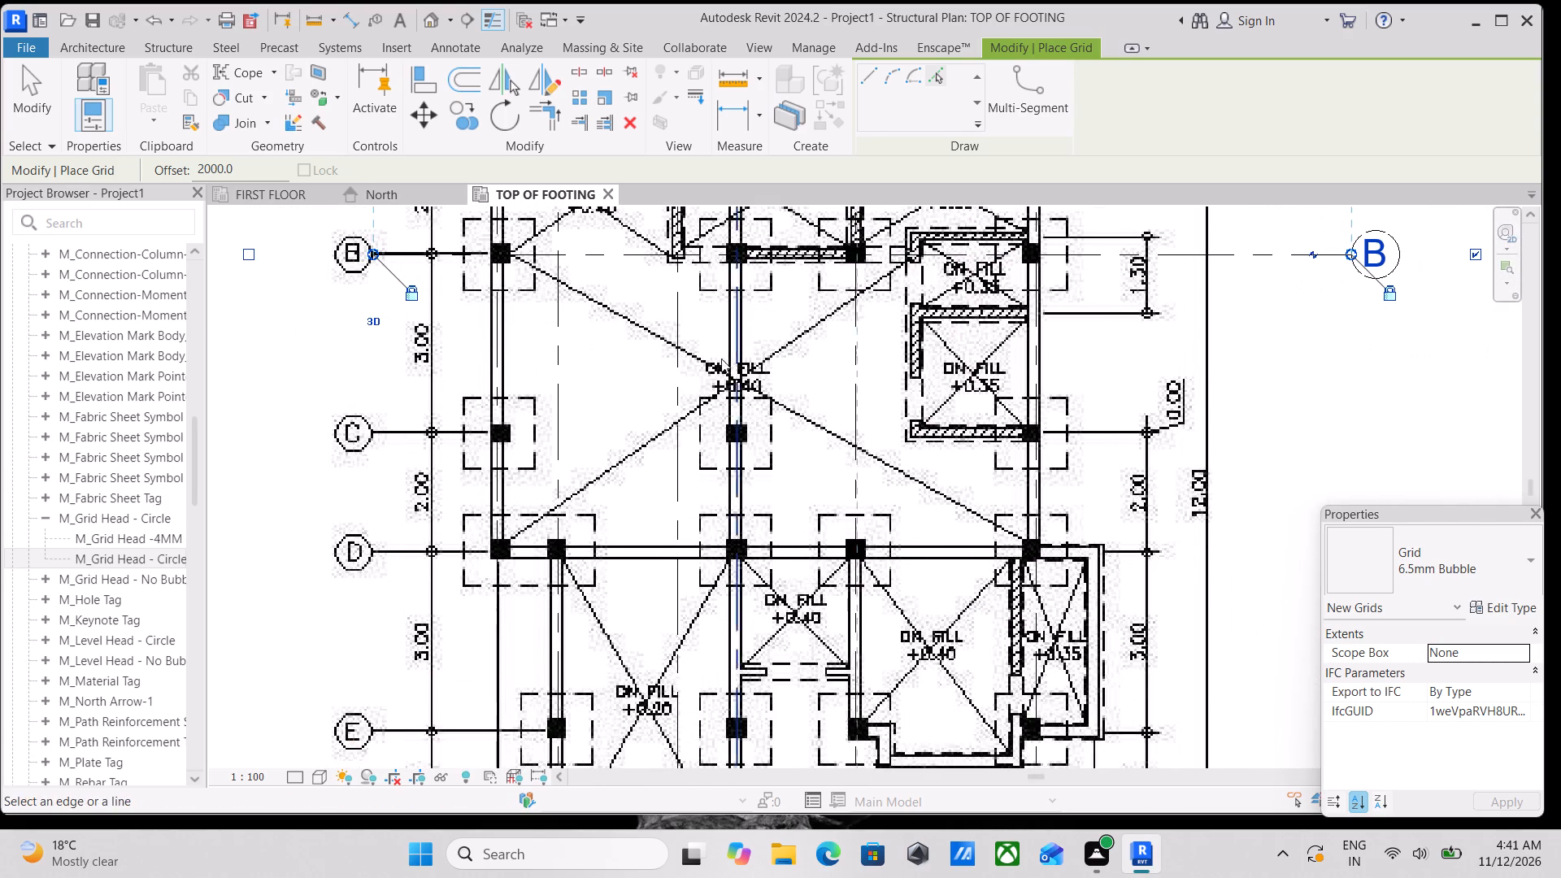
{"action": "middle_click_drag", "start_coordinate": [700, 348], "coordinate": [885, 332]}
{"action": "scroll", "coordinate": [600, 369], "scroll_direction": "up", "scroll_amount": 3}
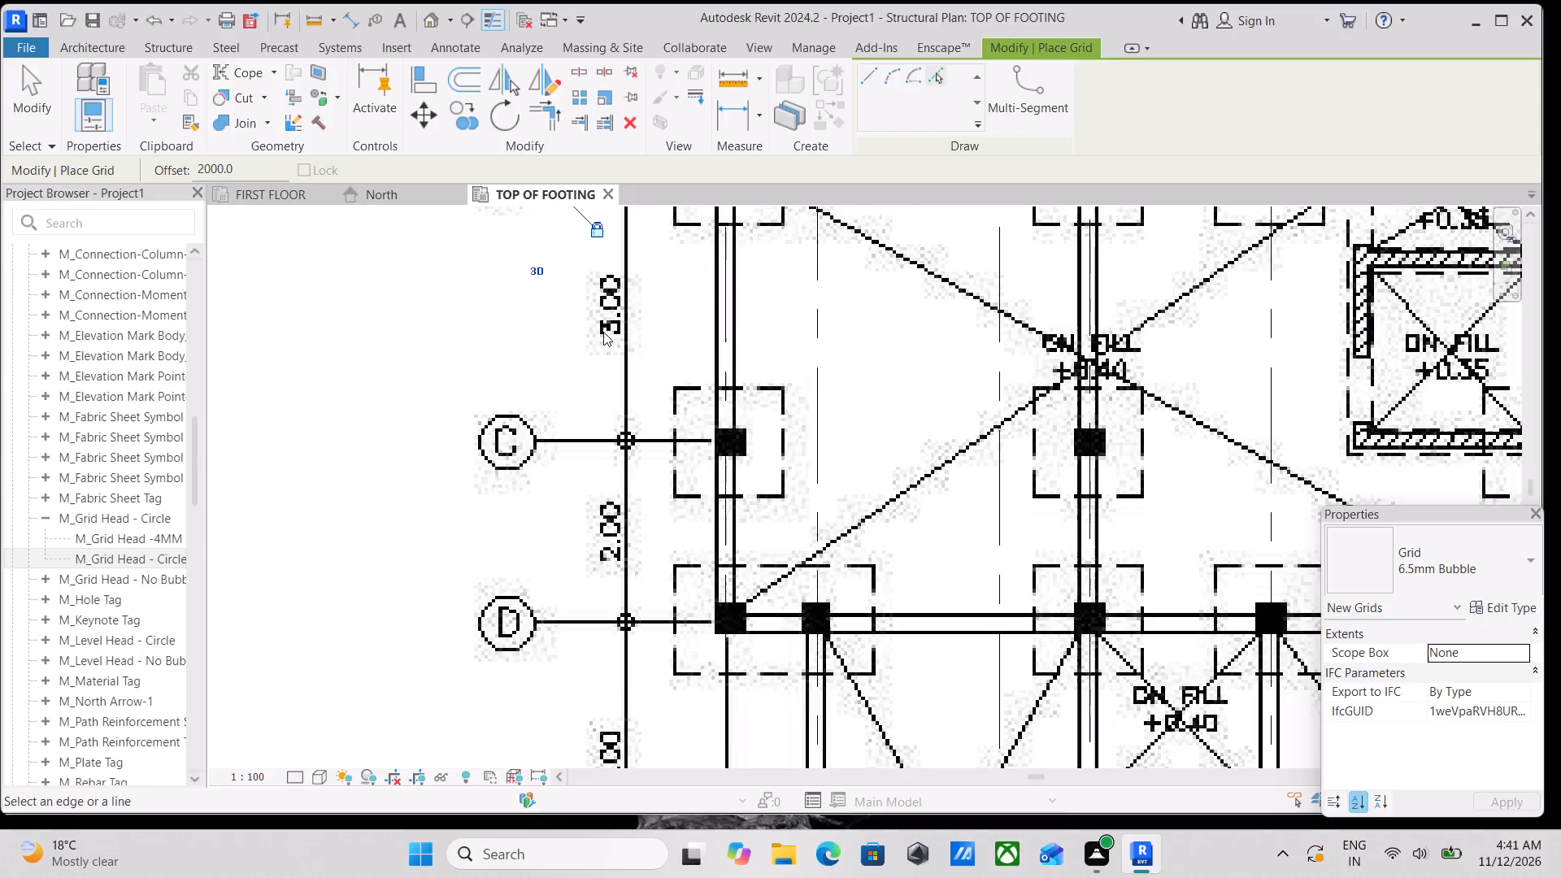
{"action": "left_click_drag", "start_coordinate": [252, 165], "coordinate": [180, 168]}
{"action": "key", "text": "3"}
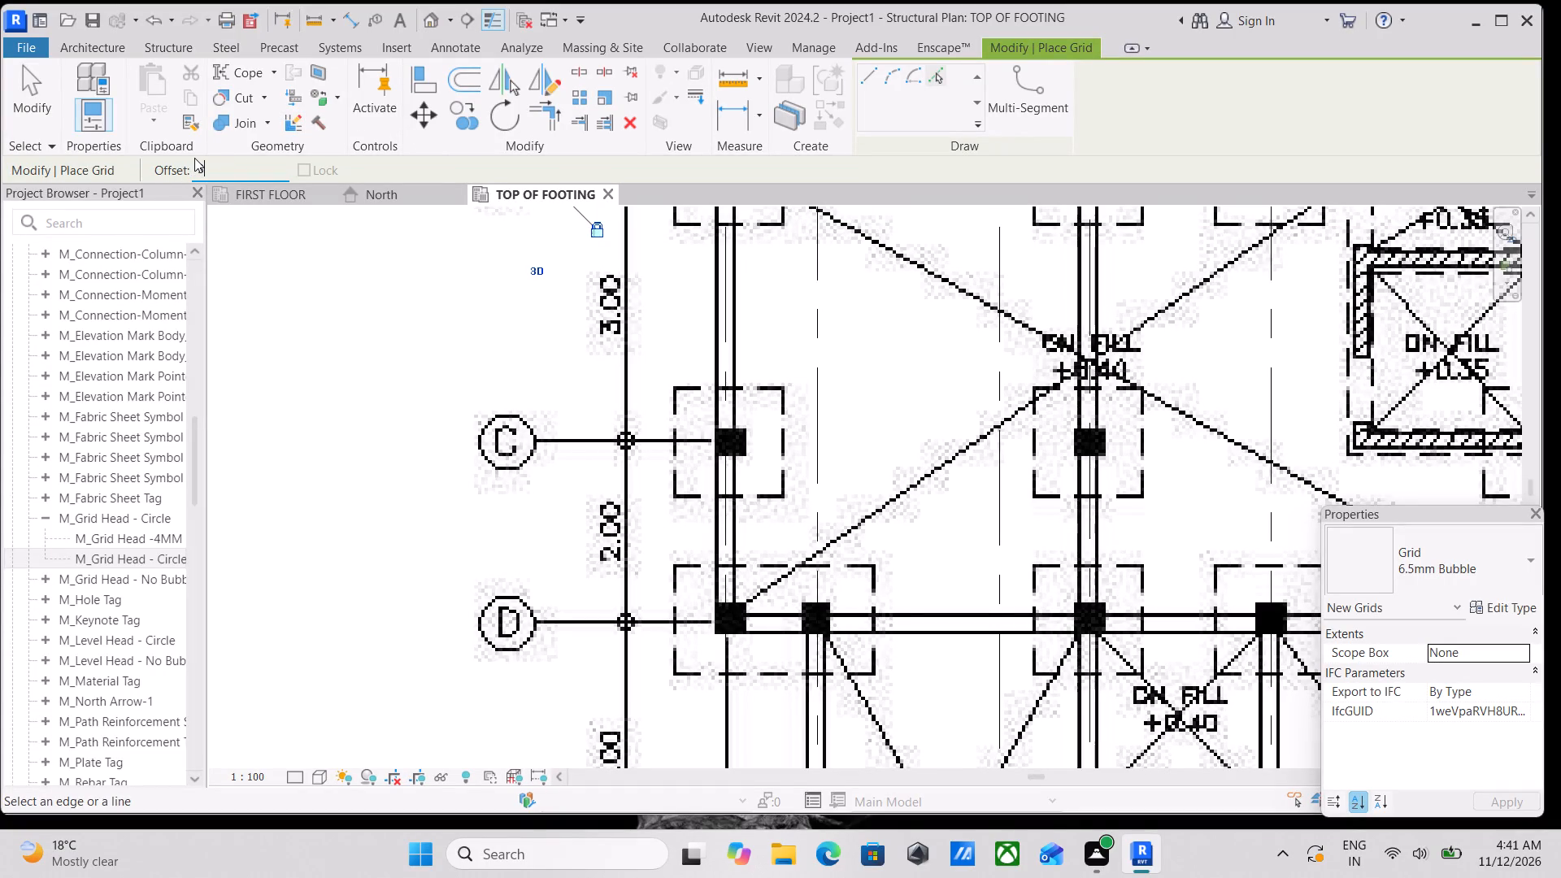
{"action": "key", "text": "m"}
{"action": "key", "text": "Return"}
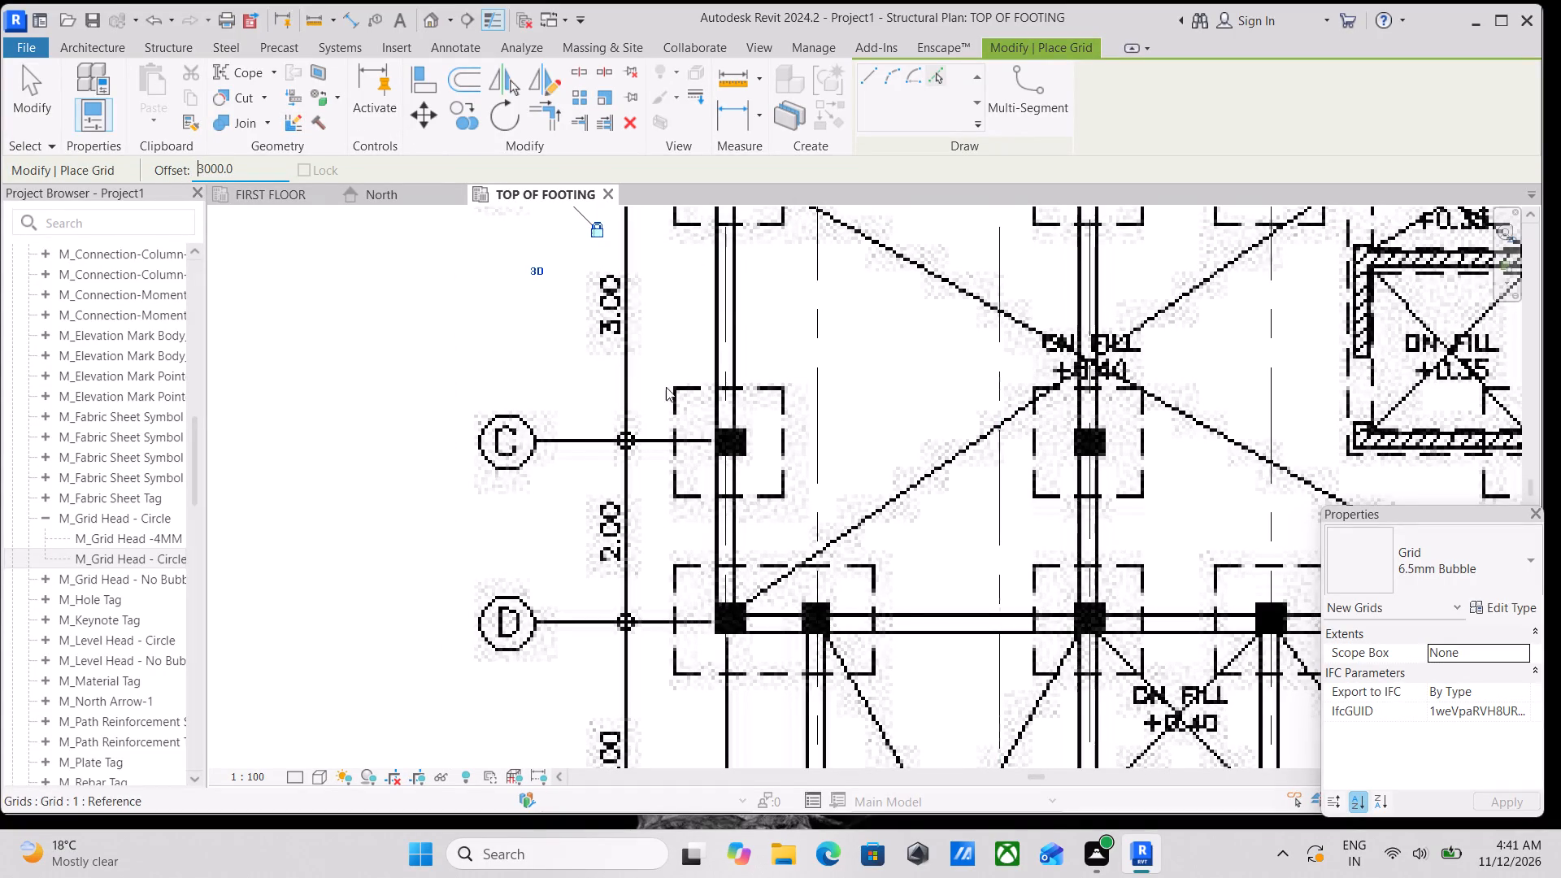
{"action": "scroll", "coordinate": [577, 415], "scroll_direction": "down", "scroll_amount": 3}
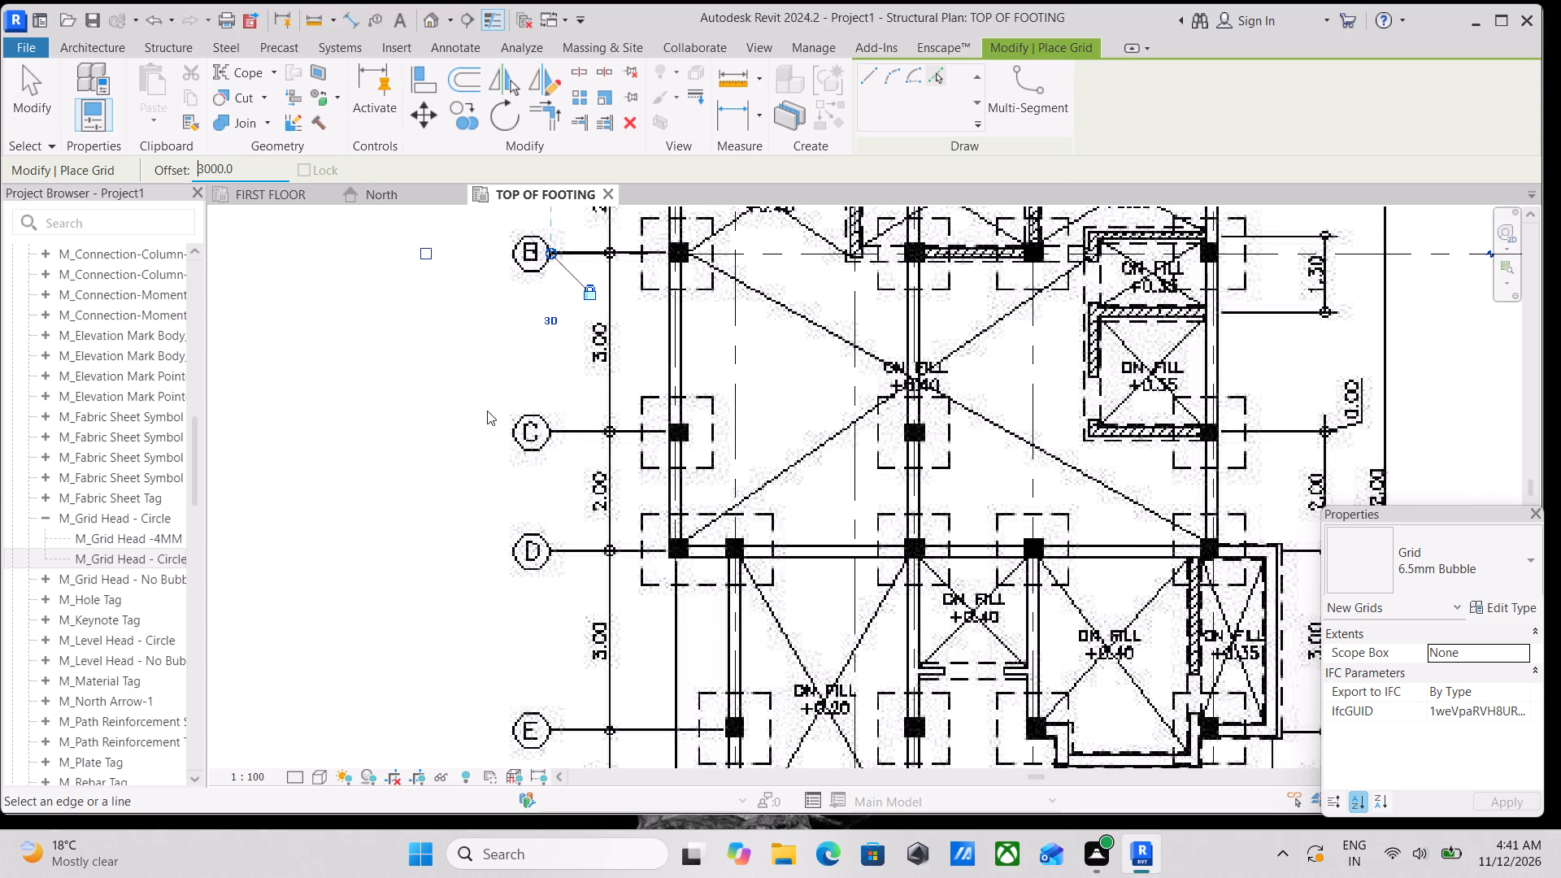
{"action": "left_click", "coordinate": [595, 259]}
Place the axis D grid by picking grid C with an offset of 2 m downward.
{"action": "scroll", "coordinate": [690, 340], "scroll_direction": "down", "scroll_amount": 1}
{"action": "middle_click_drag", "start_coordinate": [690, 340], "coordinate": [641, 322]}
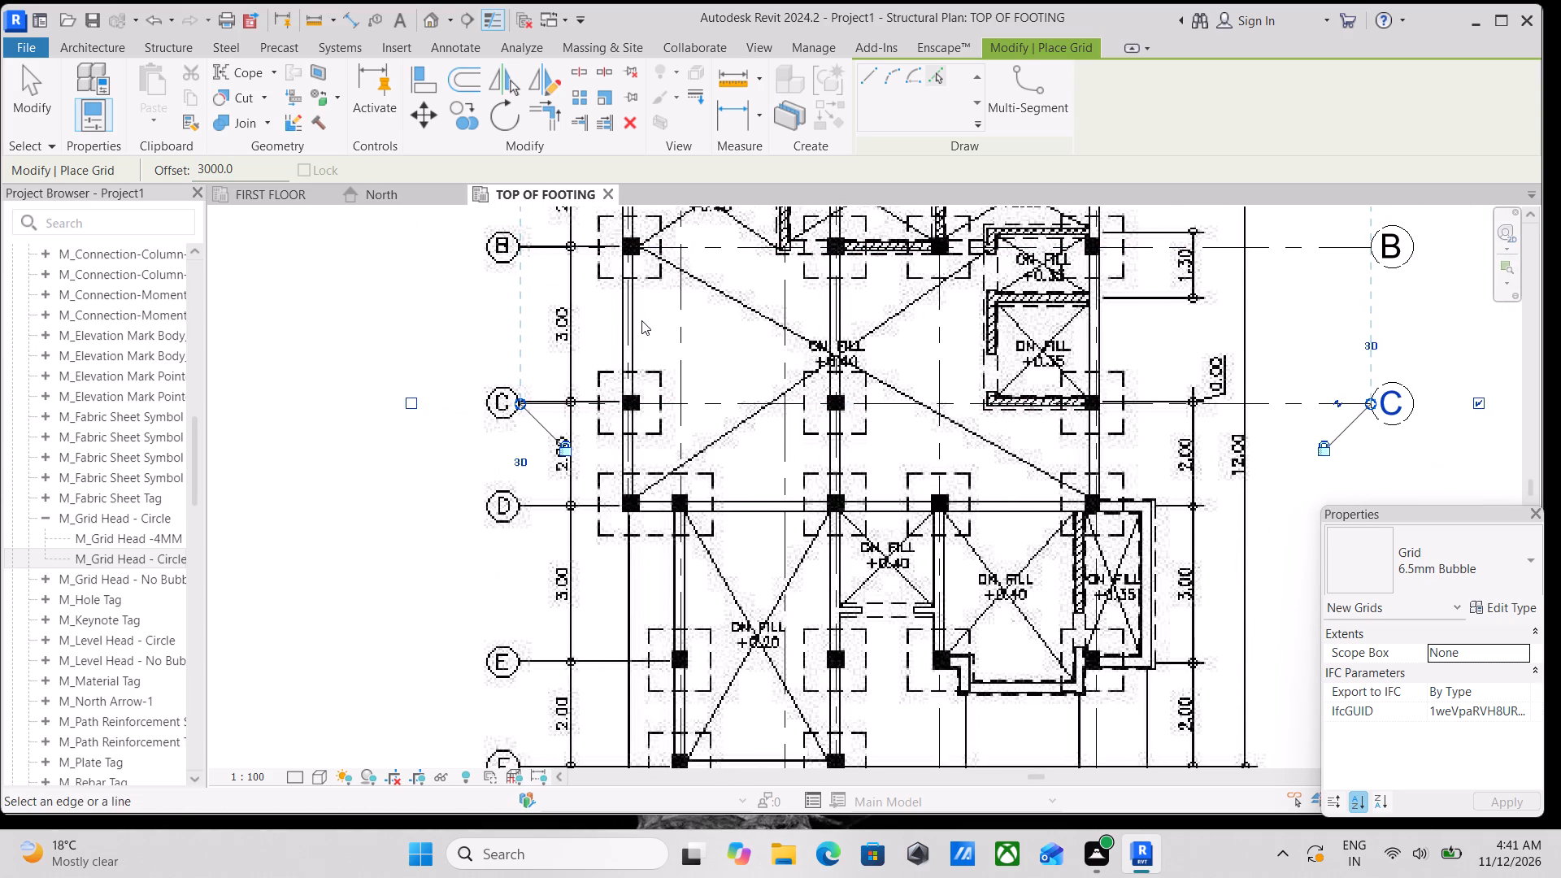
{"action": "middle_click_drag", "start_coordinate": [665, 334], "coordinate": [648, 284]}
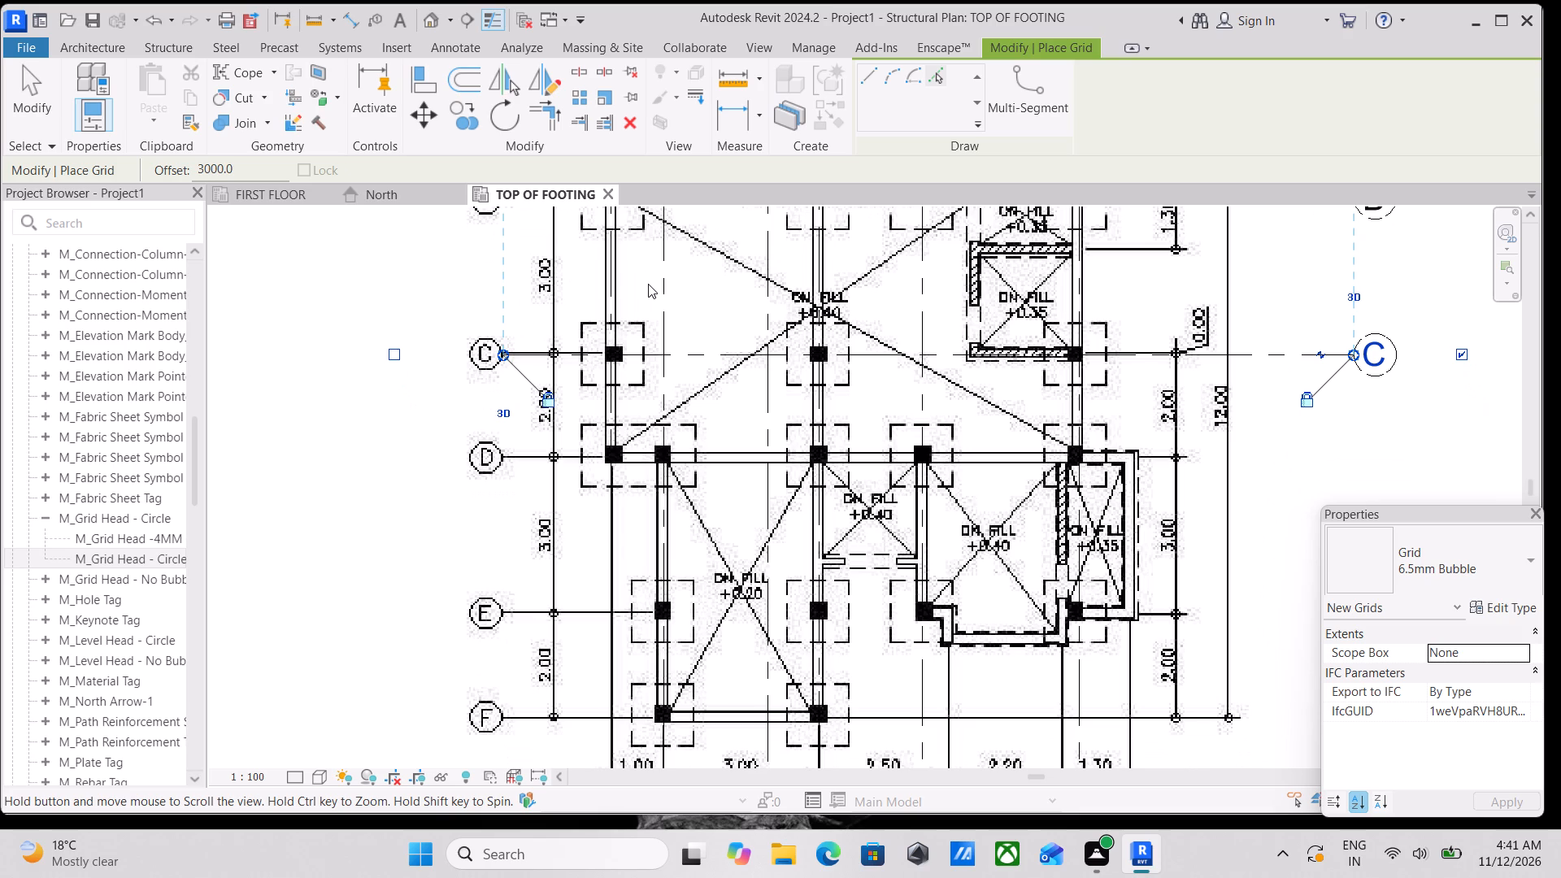
{"action": "scroll", "coordinate": [633, 333], "scroll_direction": "up", "scroll_amount": 3}
{"action": "scroll", "coordinate": [498, 482], "scroll_direction": "up", "scroll_amount": 2}
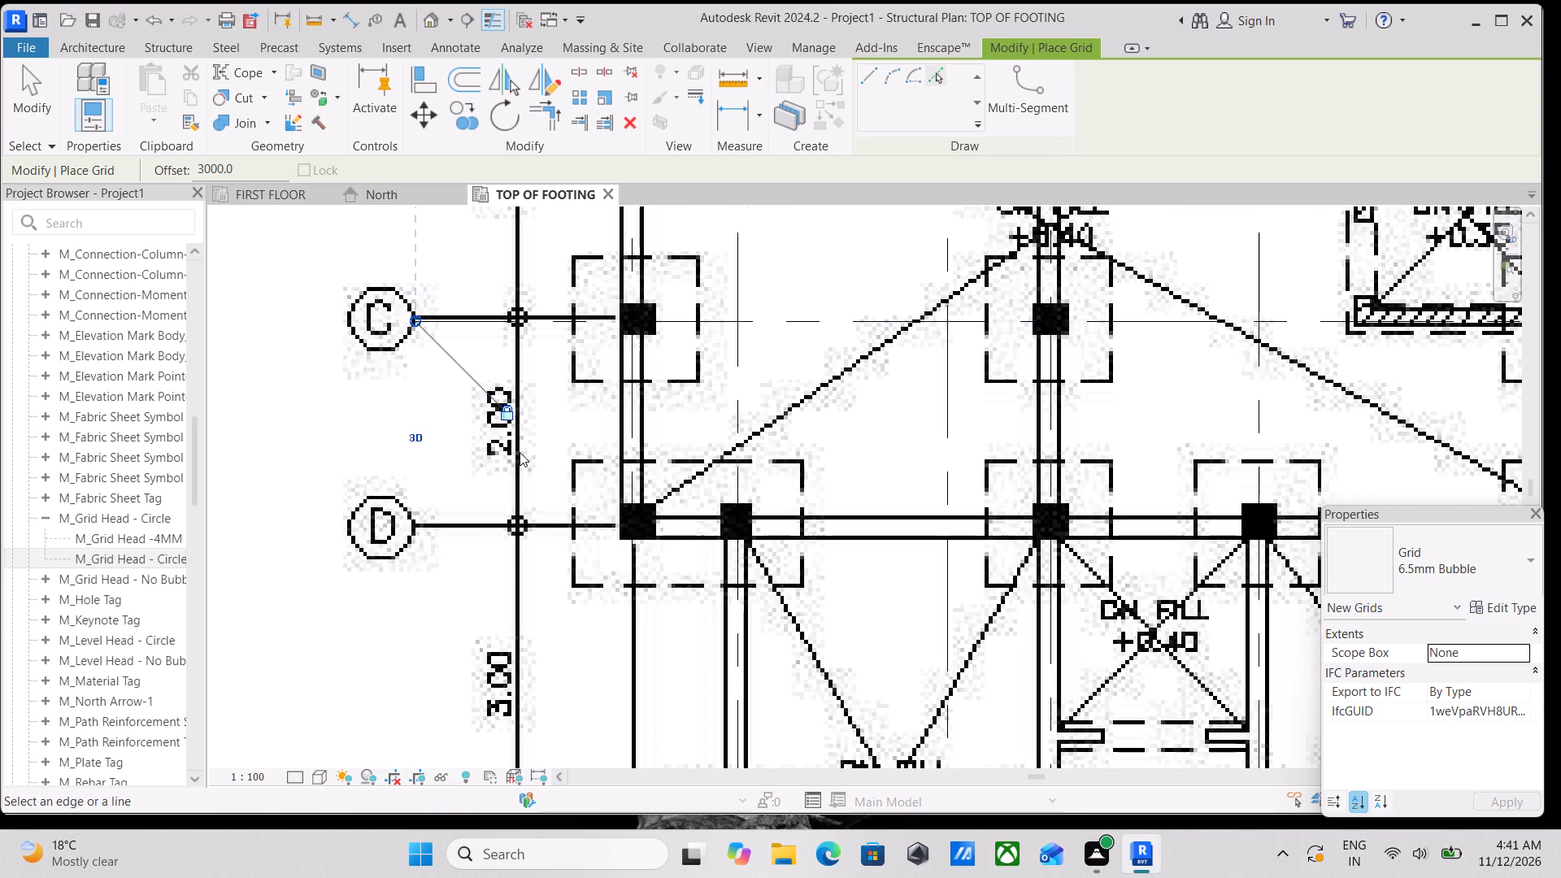
{"action": "middle_click_drag", "start_coordinate": [384, 364], "coordinate": [413, 437]}
{"action": "scroll", "coordinate": [455, 363], "scroll_direction": "up", "scroll_amount": 1}
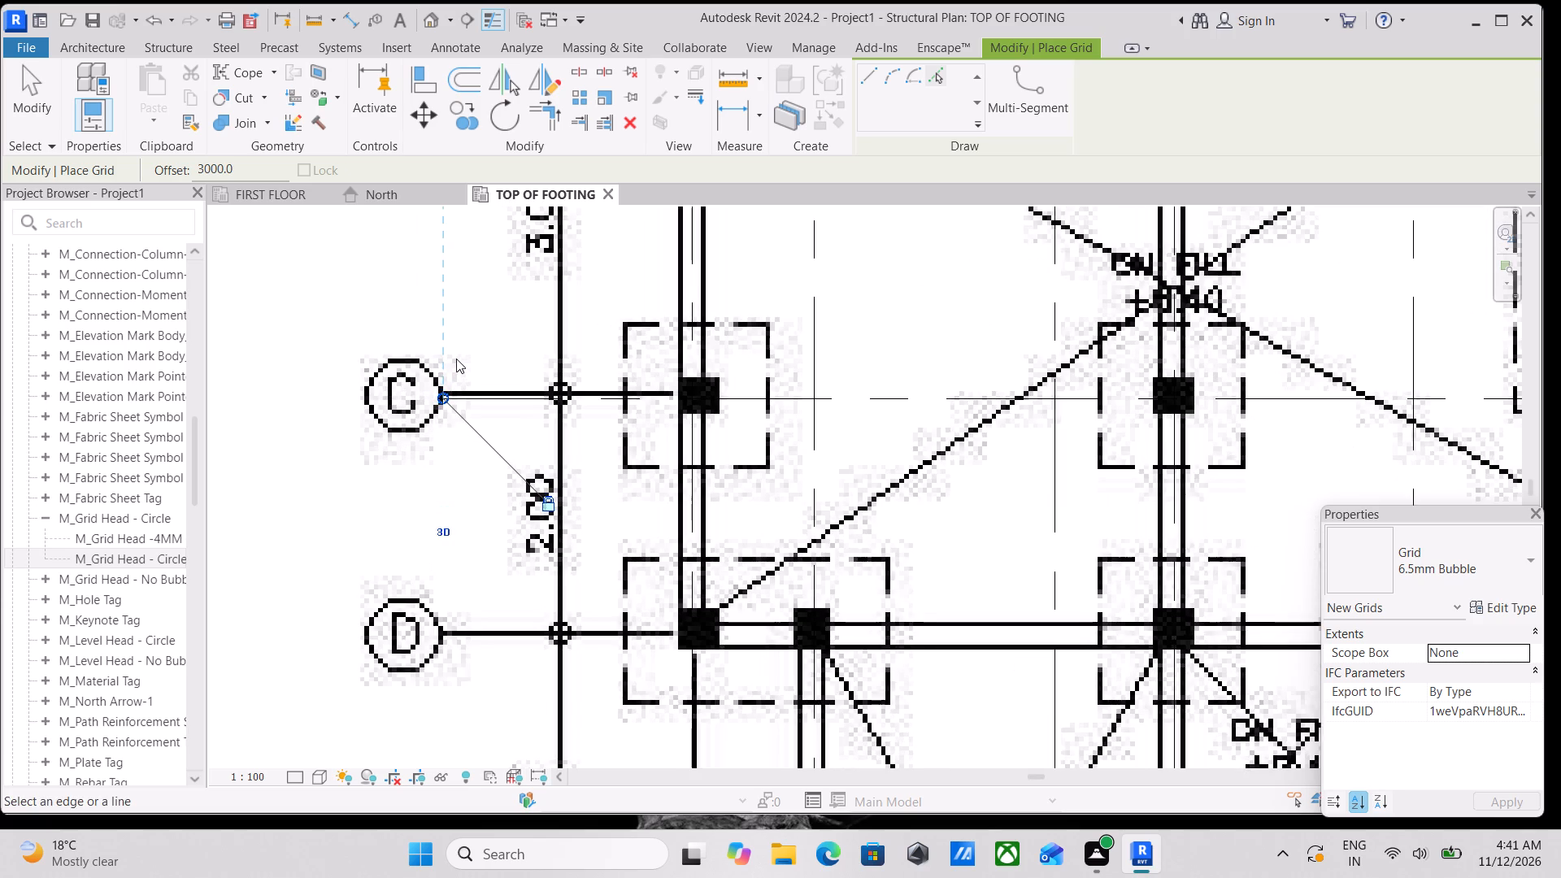
{"action": "middle_click_drag", "start_coordinate": [456, 359], "coordinate": [481, 423]}
{"action": "scroll", "coordinate": [490, 368], "scroll_direction": "down", "scroll_amount": 1}
{"action": "middle_click_drag", "start_coordinate": [490, 368], "coordinate": [491, 414]}
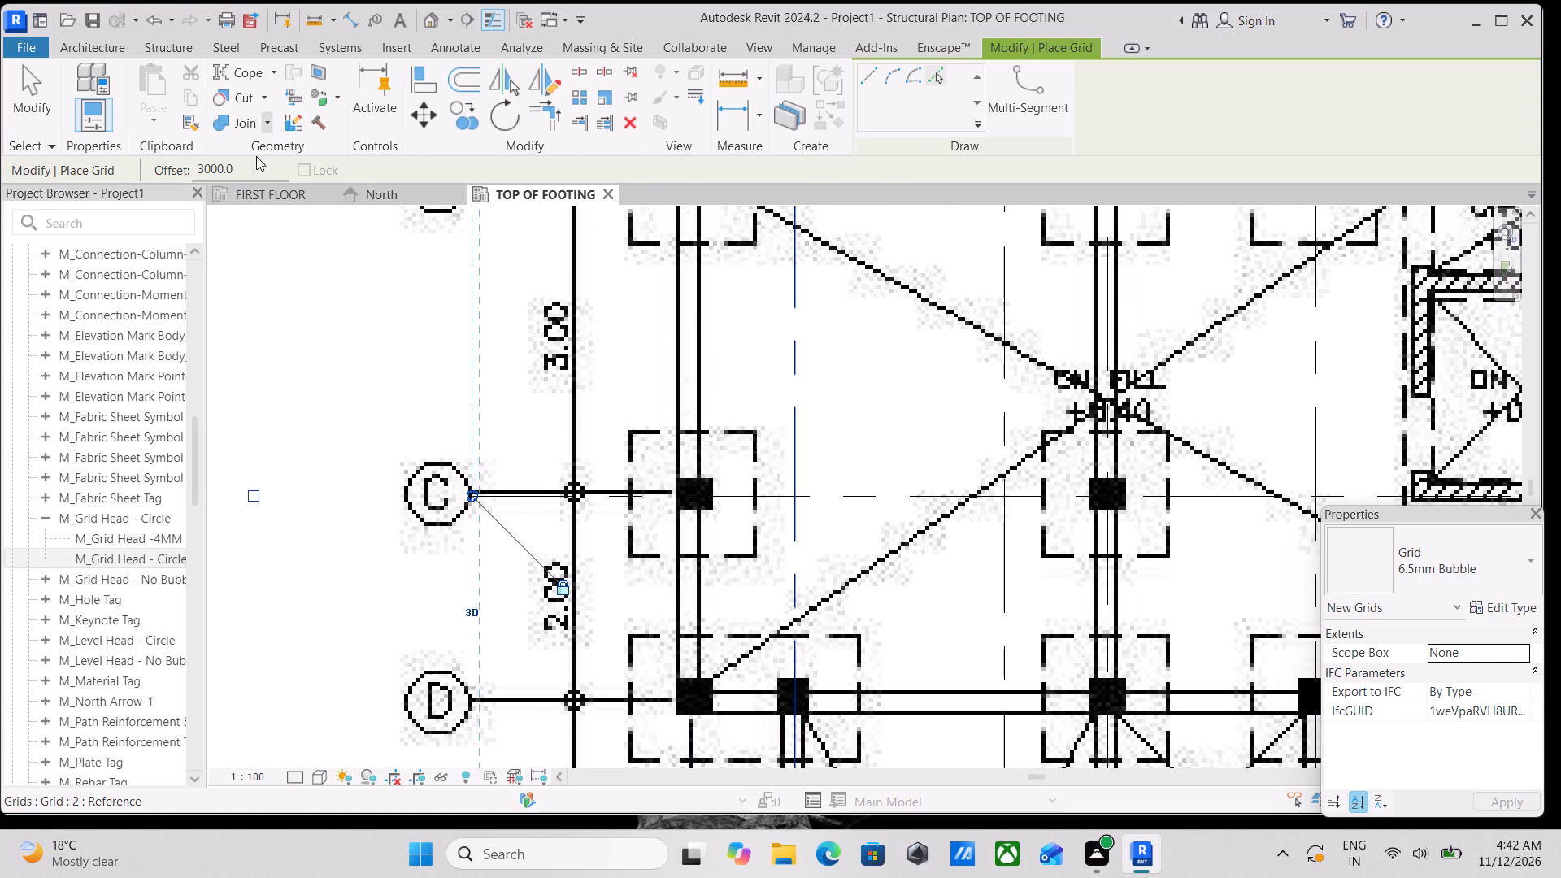
{"action": "left_click_drag", "start_coordinate": [246, 168], "coordinate": [77, 202]}
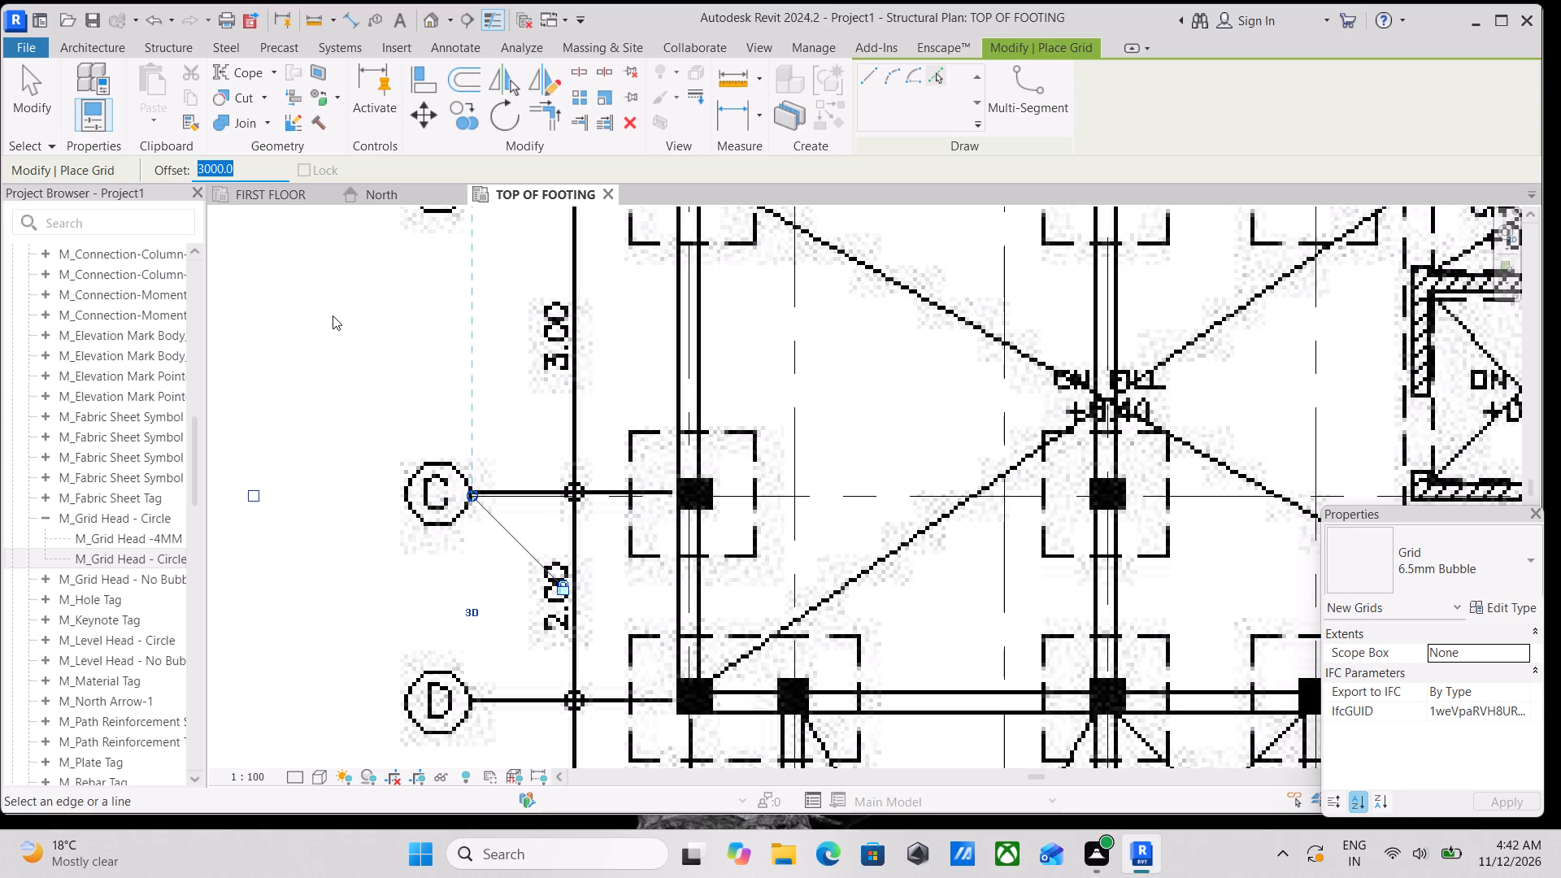
{"action": "type", "text": "2M"}
{"action": "key", "text": "Return"}
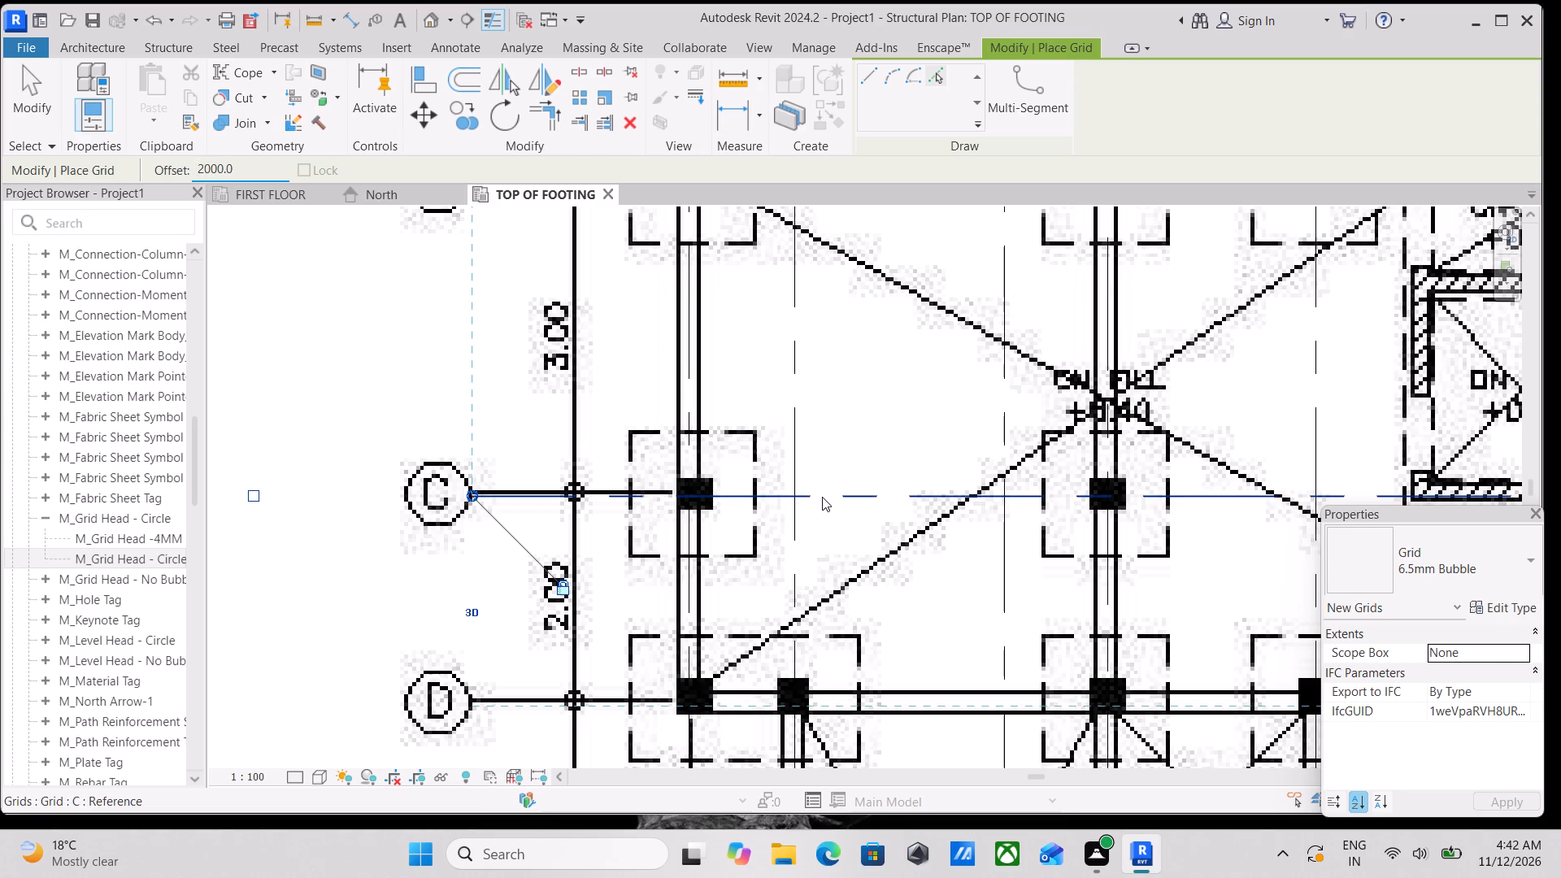
{"action": "middle_click_drag", "start_coordinate": [822, 497], "coordinate": [772, 375]}
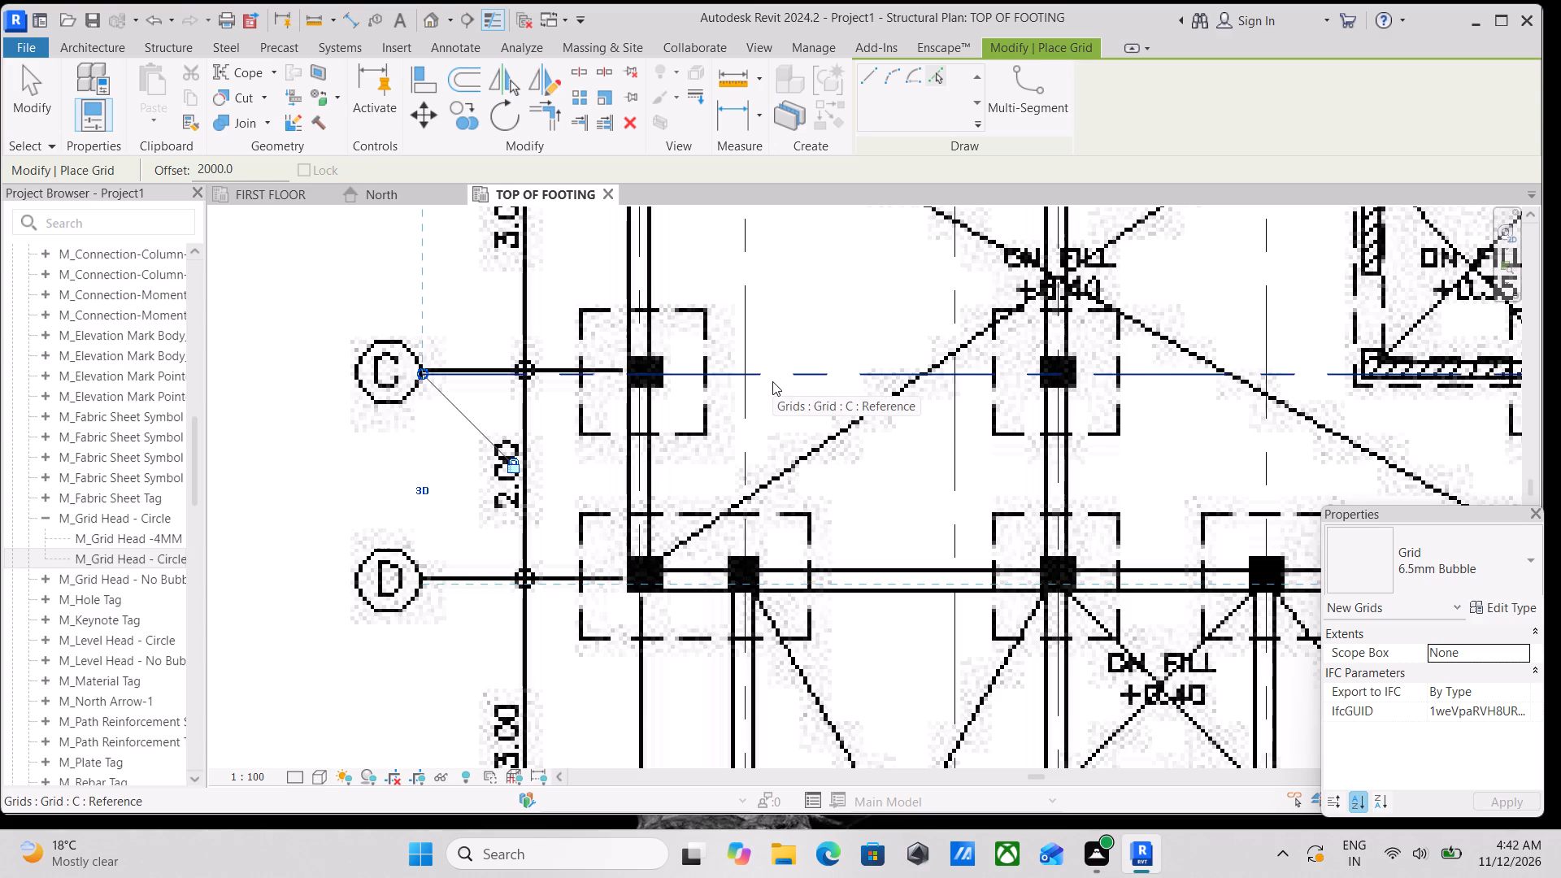
{"action": "left_click", "coordinate": [772, 381]}
Place the axis E grid by picking grid D with an offset of 3 m downward.
{"action": "scroll", "coordinate": [754, 432], "scroll_direction": "down", "scroll_amount": 2}
{"action": "middle_click_drag", "start_coordinate": [751, 418], "coordinate": [708, 300]}
{"action": "middle_click_drag", "start_coordinate": [733, 441], "coordinate": [732, 438]}
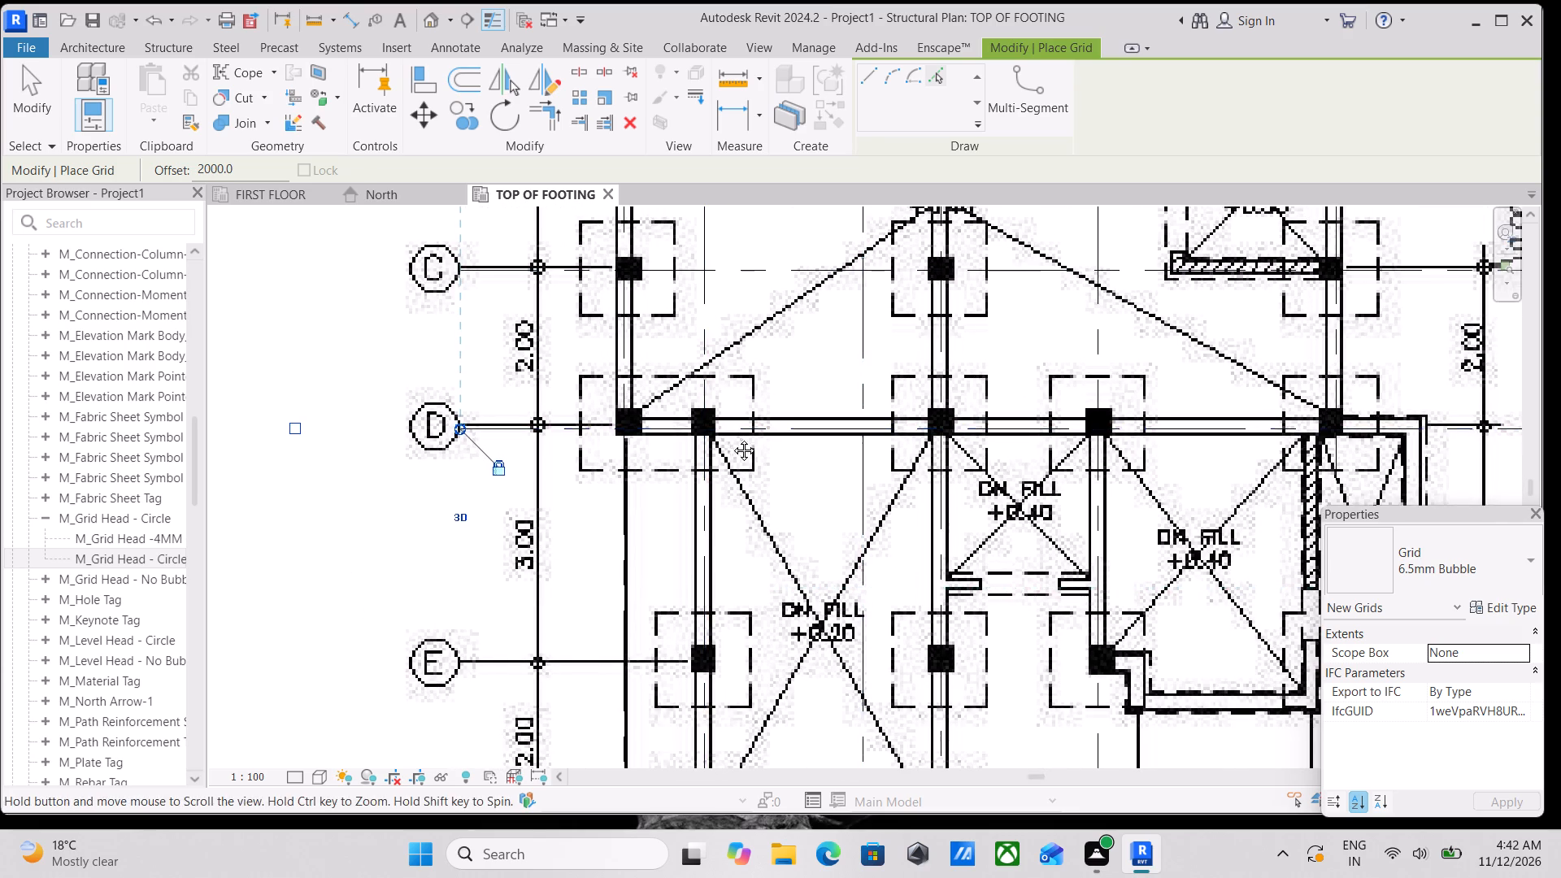
{"action": "middle_click_drag", "start_coordinate": [732, 438], "coordinate": [725, 415]}
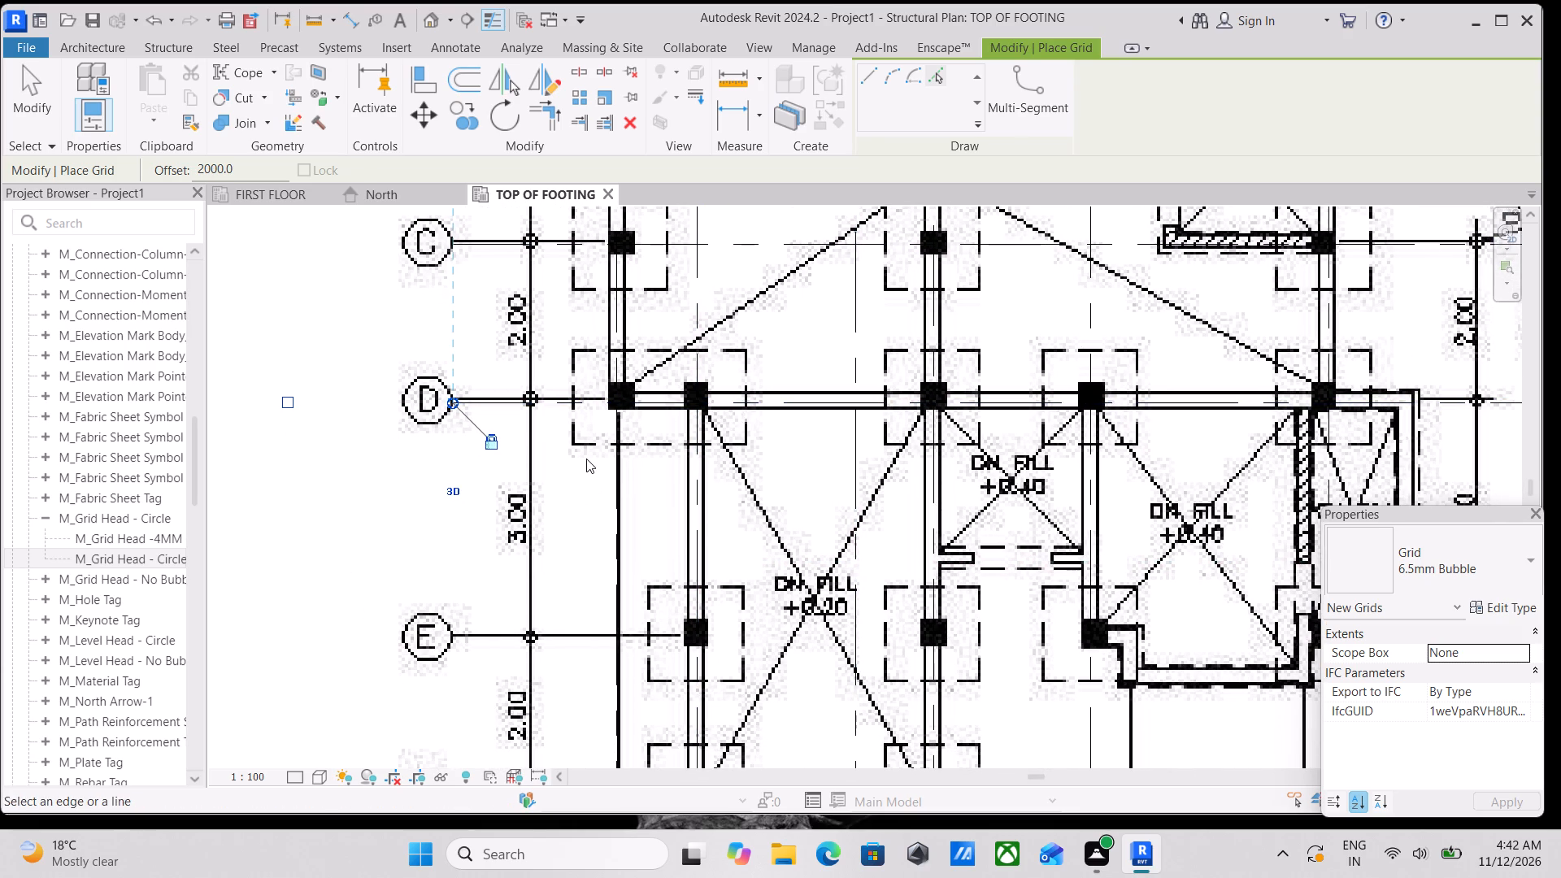
{"action": "middle_click_drag", "start_coordinate": [586, 458], "coordinate": [620, 396]}
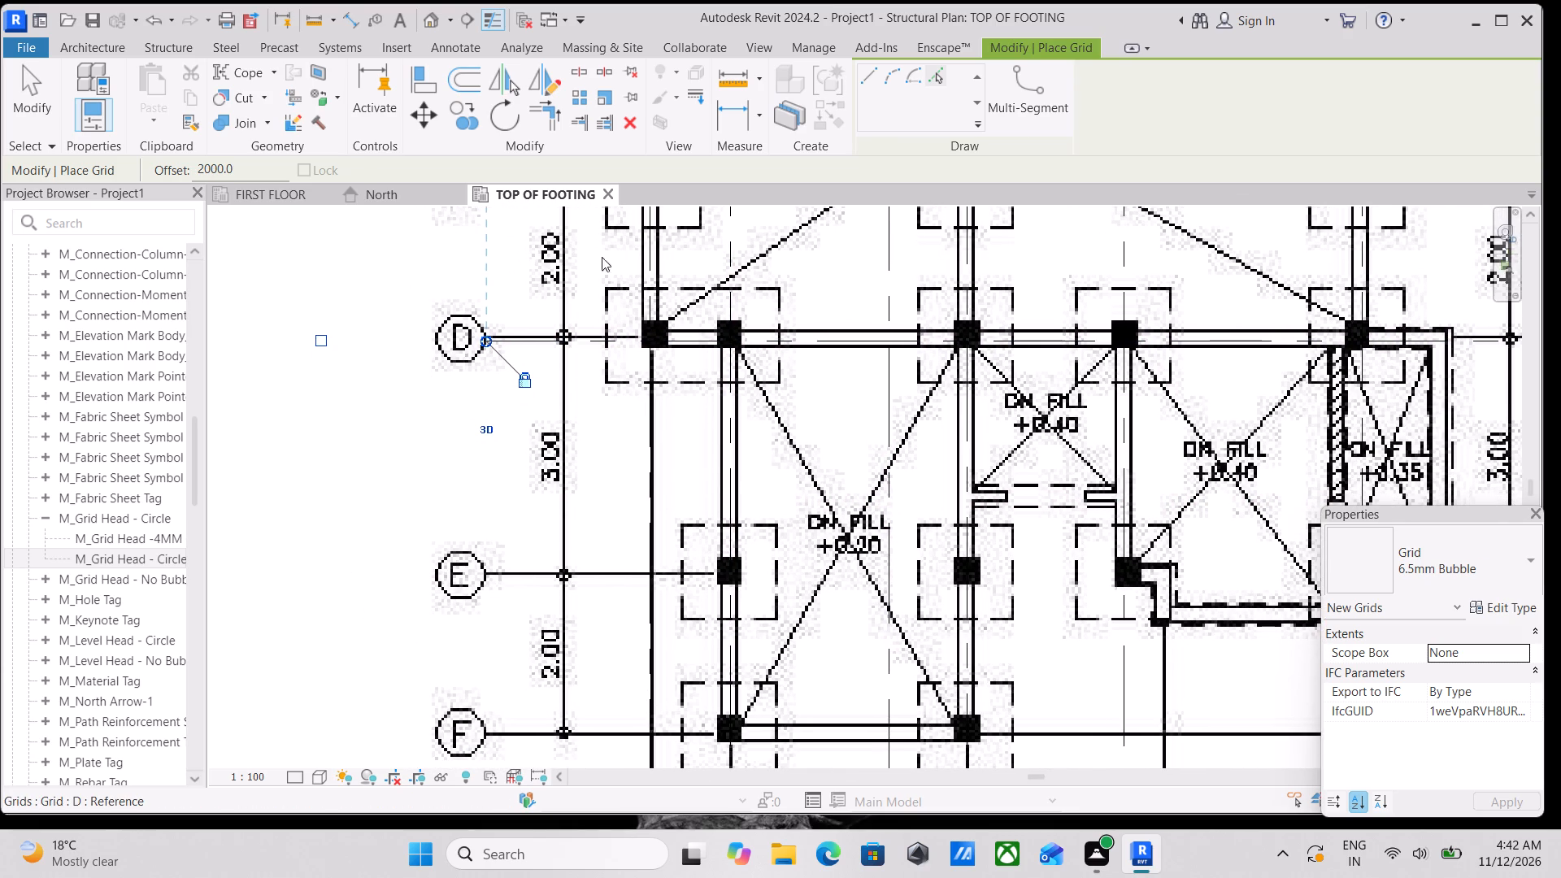
{"action": "left_click_drag", "start_coordinate": [245, 172], "coordinate": [144, 167]}
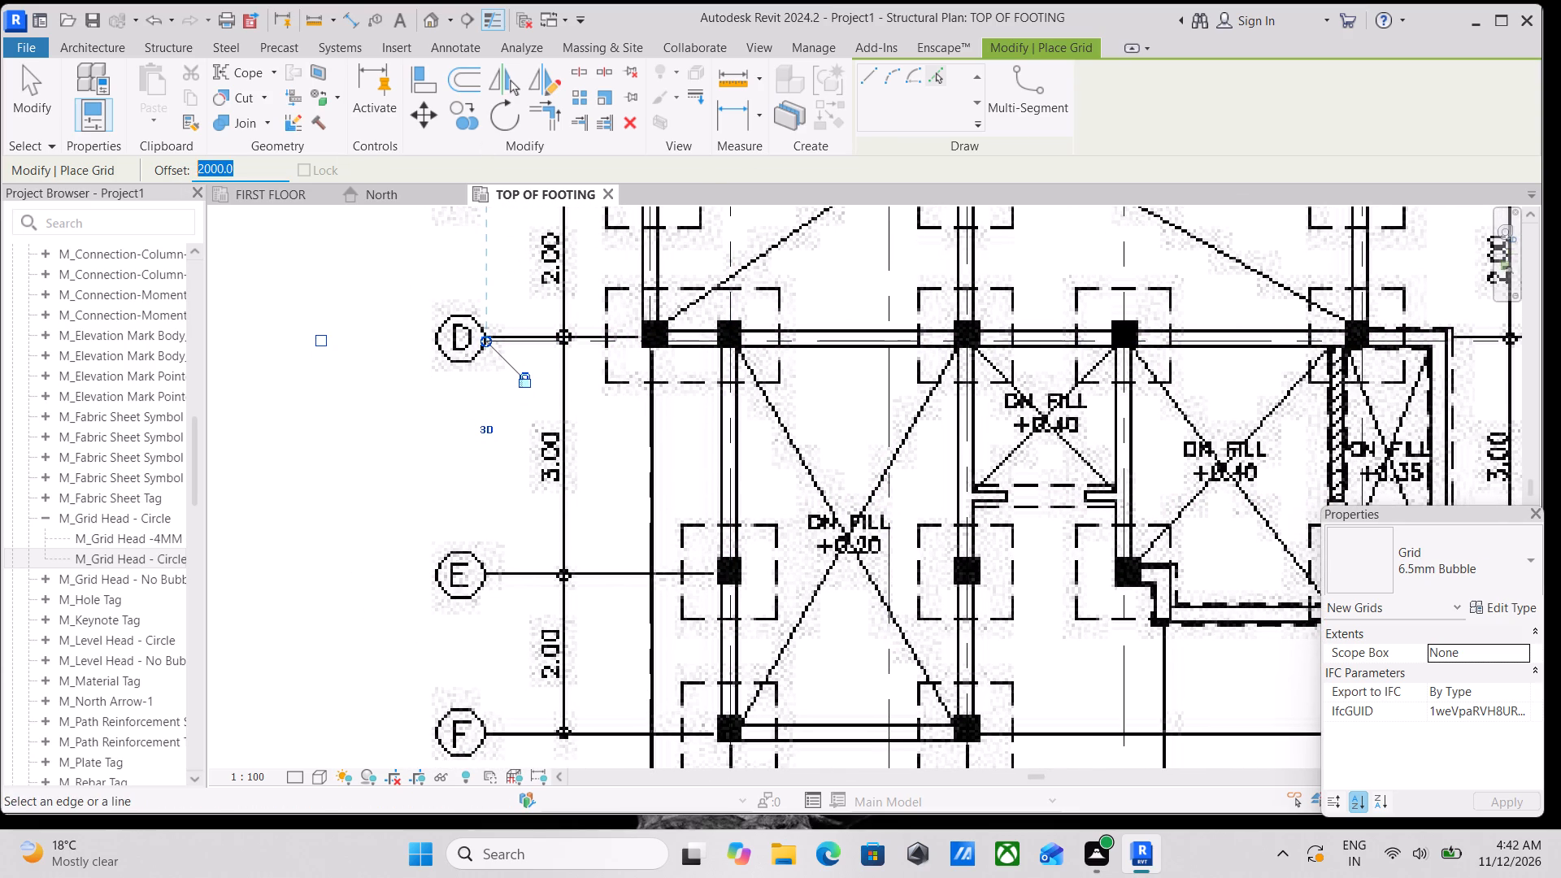
{"action": "left_click_drag", "start_coordinate": [144, 167], "coordinate": [141, 167]}
{"action": "type", "text": "3M"}
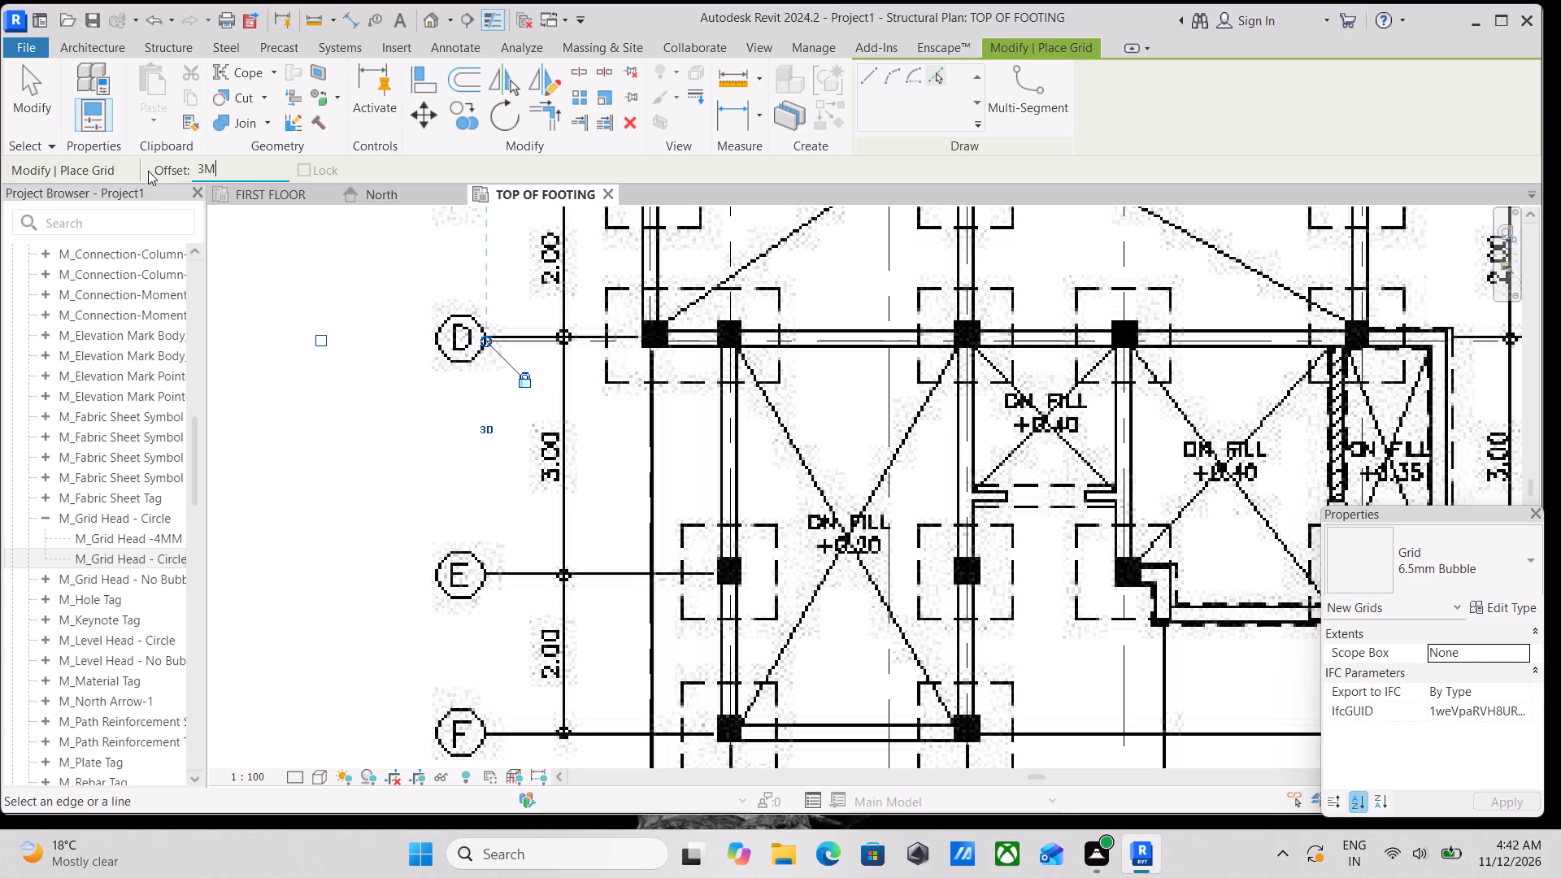
{"action": "key", "text": "Return"}
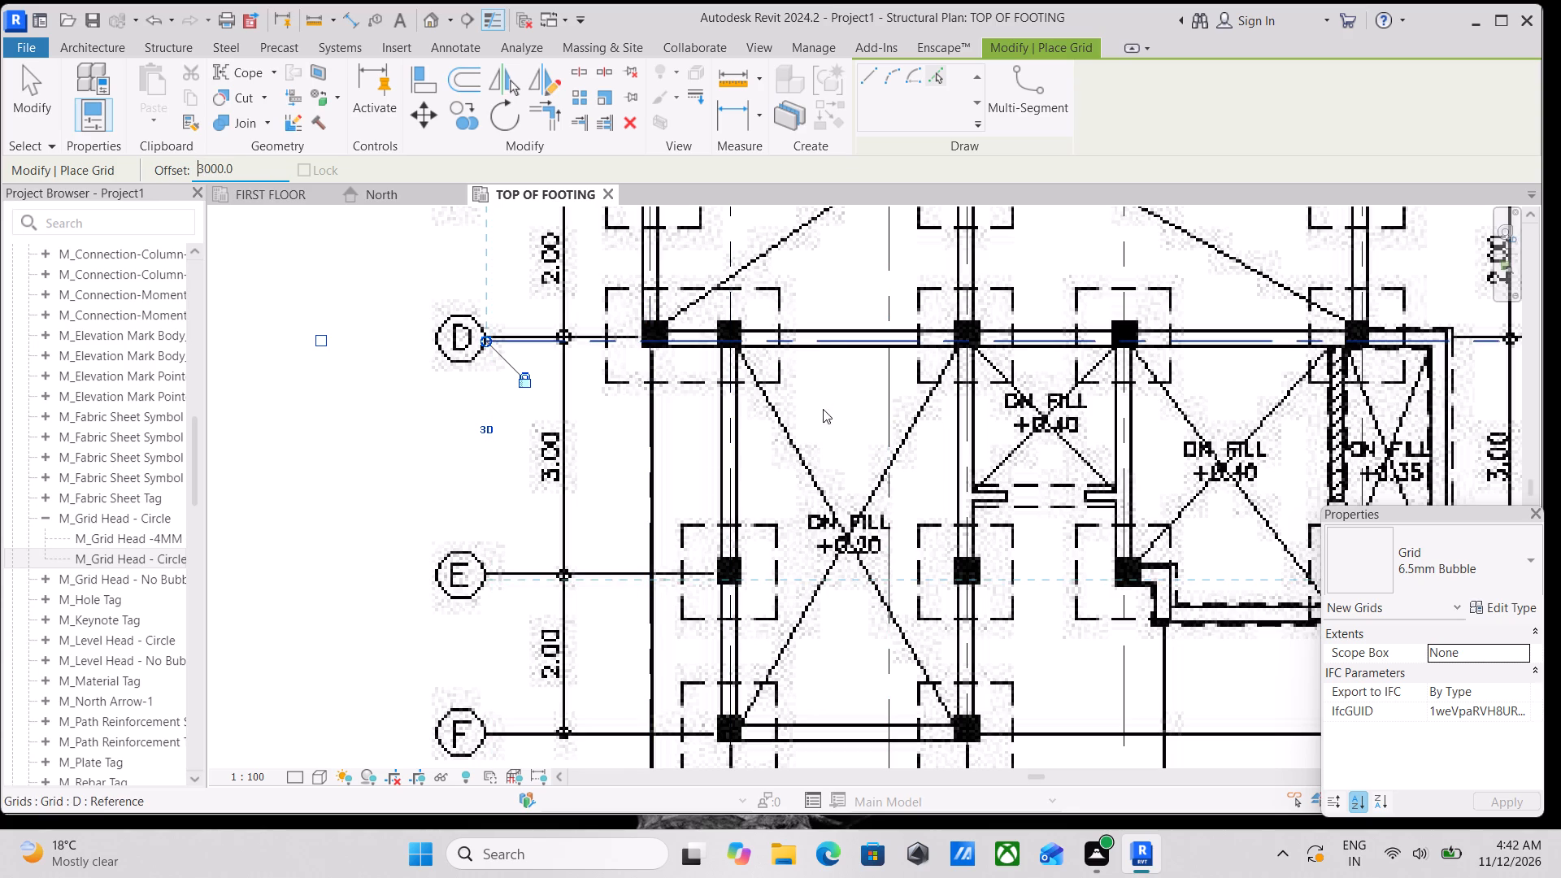
{"action": "left_click", "coordinate": [846, 345]}
Place the axis F grid by picking grid E with an offset of 2 m downward, and end the Grid command.
{"action": "middle_click_drag", "start_coordinate": [826, 420], "coordinate": [836, 354]}
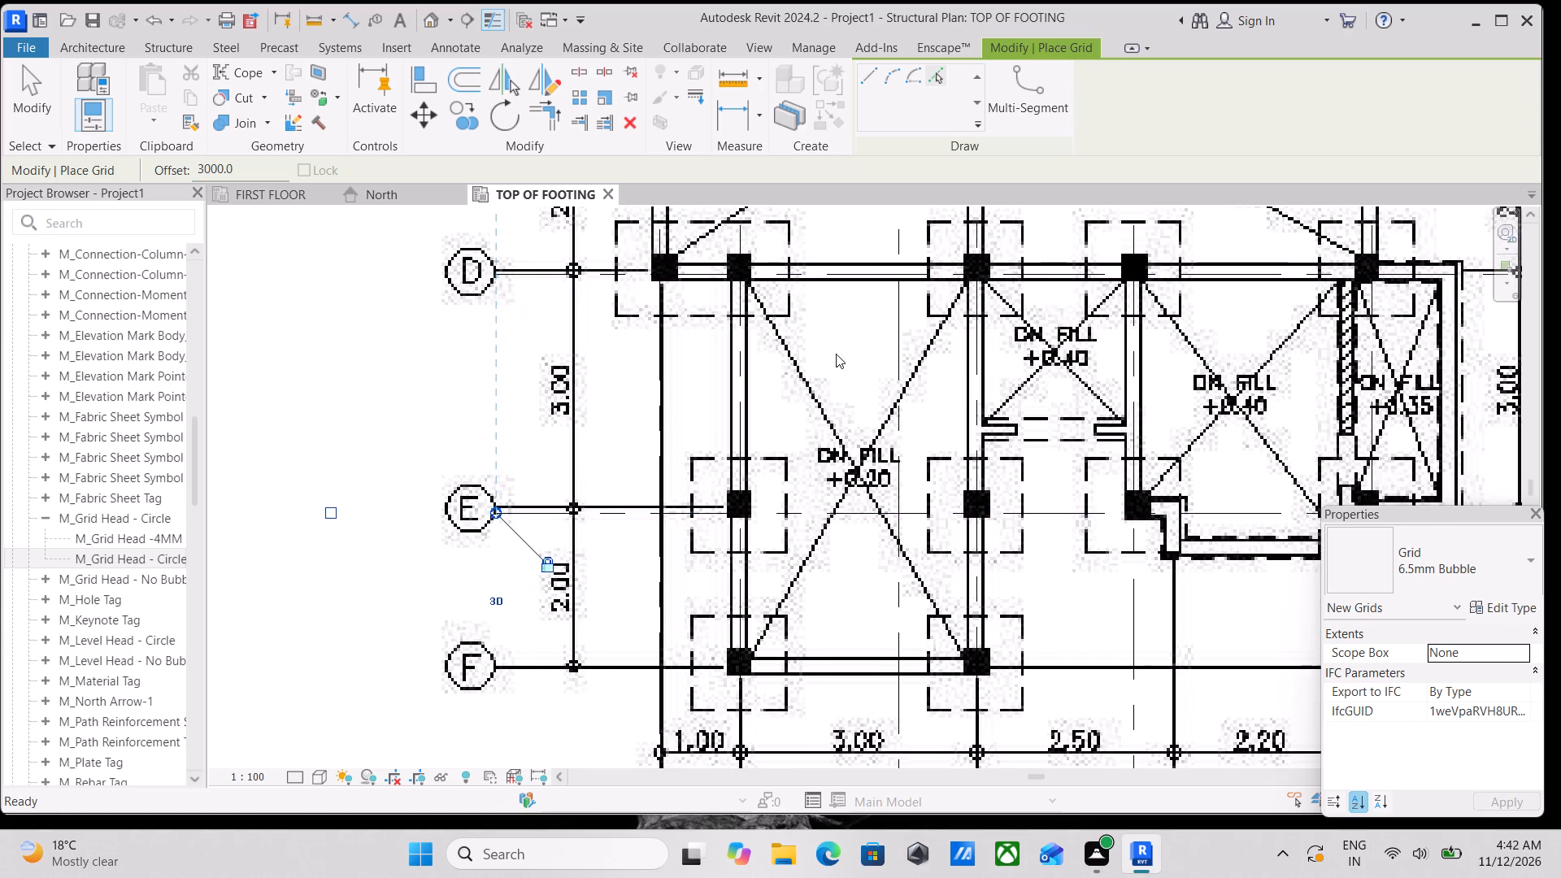
{"action": "scroll", "coordinate": [764, 480], "scroll_direction": "down", "scroll_amount": 1}
{"action": "middle_click_drag", "start_coordinate": [763, 467], "coordinate": [779, 421]}
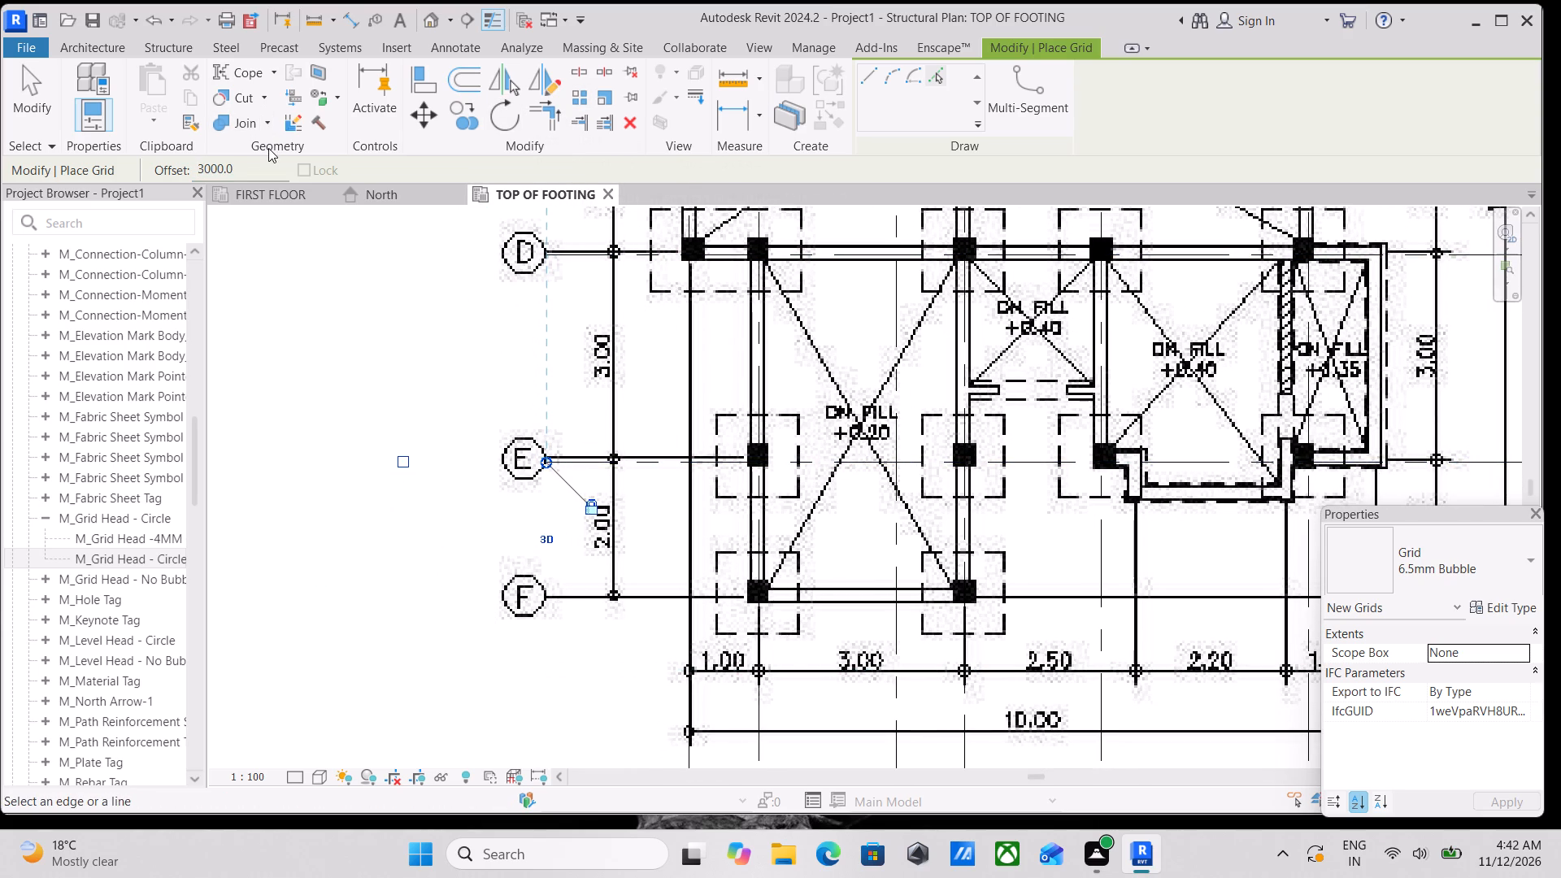
{"action": "left_click_drag", "start_coordinate": [257, 170], "coordinate": [137, 163]}
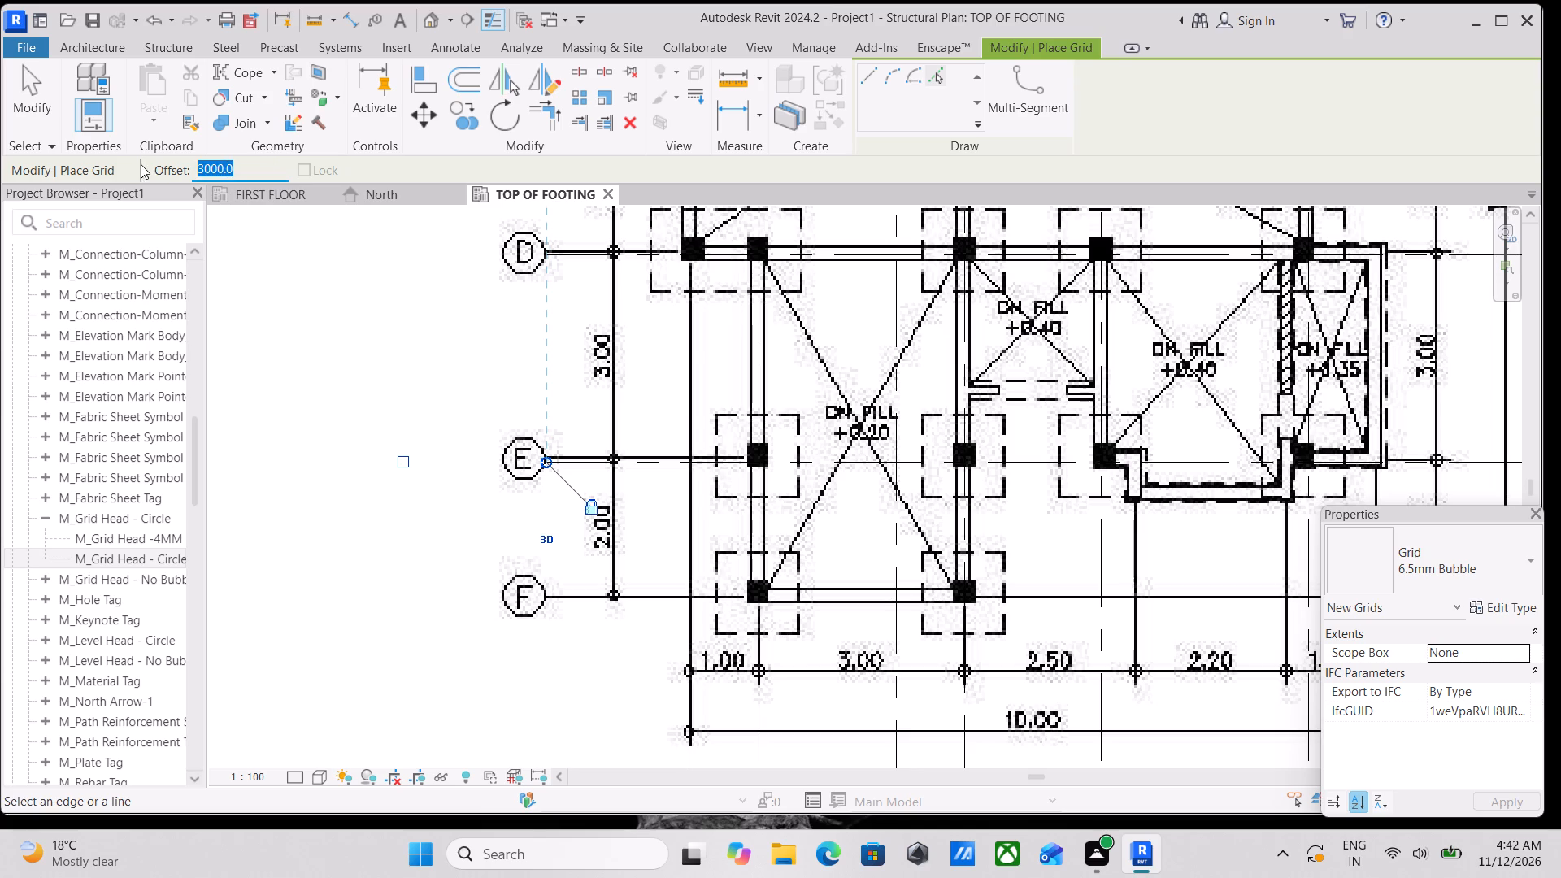
{"action": "type", "text": "2M"}
{"action": "key", "text": "Return"}
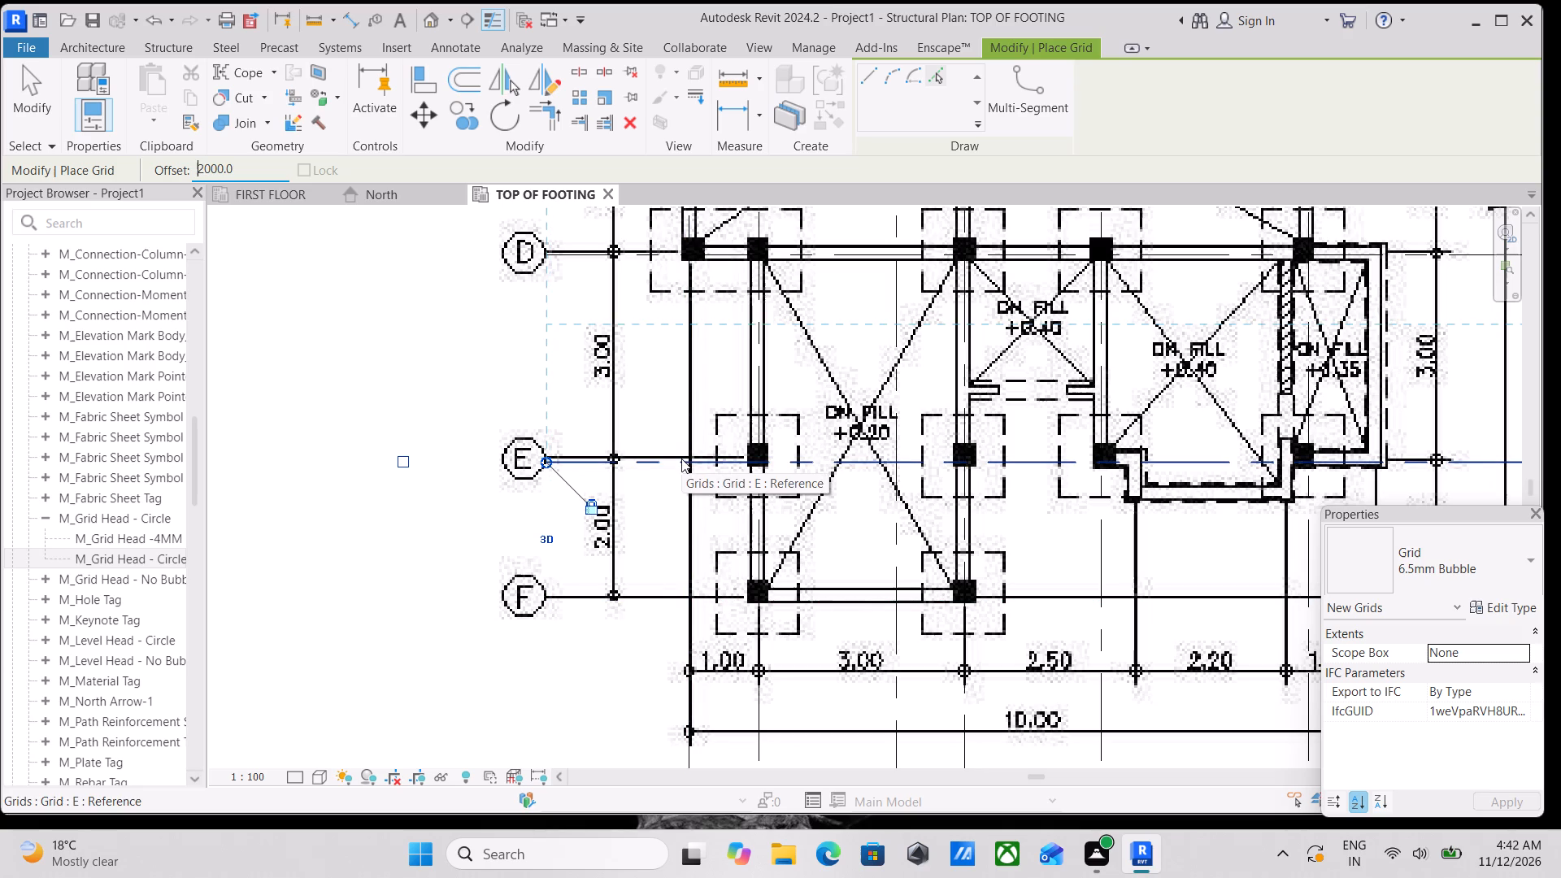
{"action": "scroll", "coordinate": [681, 459], "scroll_direction": "up", "scroll_amount": 1}
{"action": "middle_click_drag", "start_coordinate": [681, 457], "coordinate": [596, 312]}
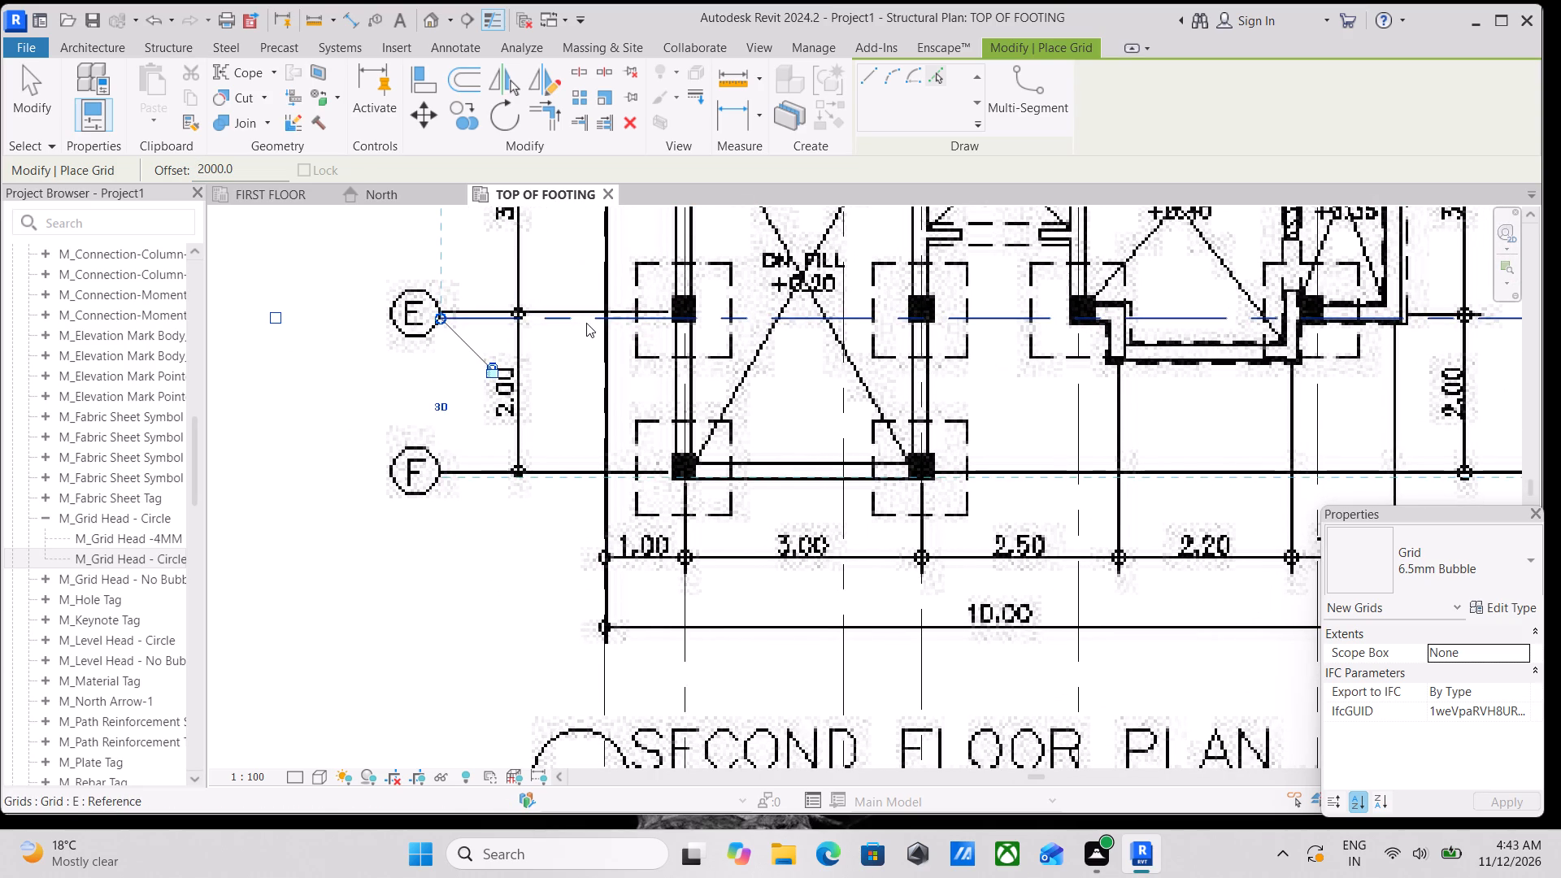
{"action": "left_click", "coordinate": [587, 319]}
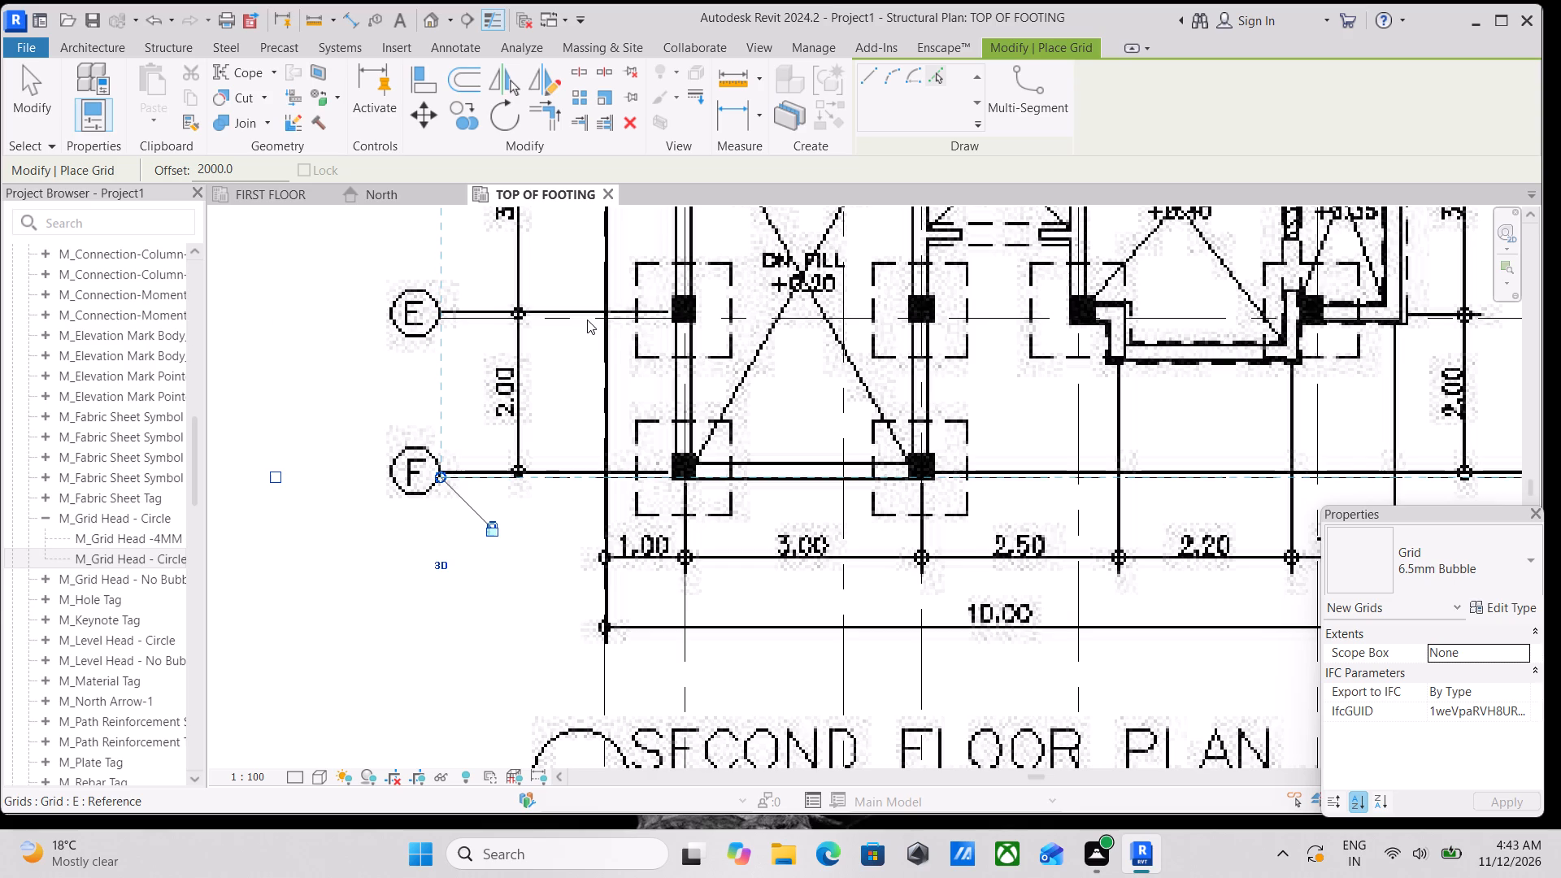
{"action": "scroll", "coordinate": [552, 471], "scroll_direction": "up", "scroll_amount": 2}
{"action": "scroll", "coordinate": [551, 463], "scroll_direction": "down", "scroll_amount": 7}
{"action": "key", "text": "Escape"}
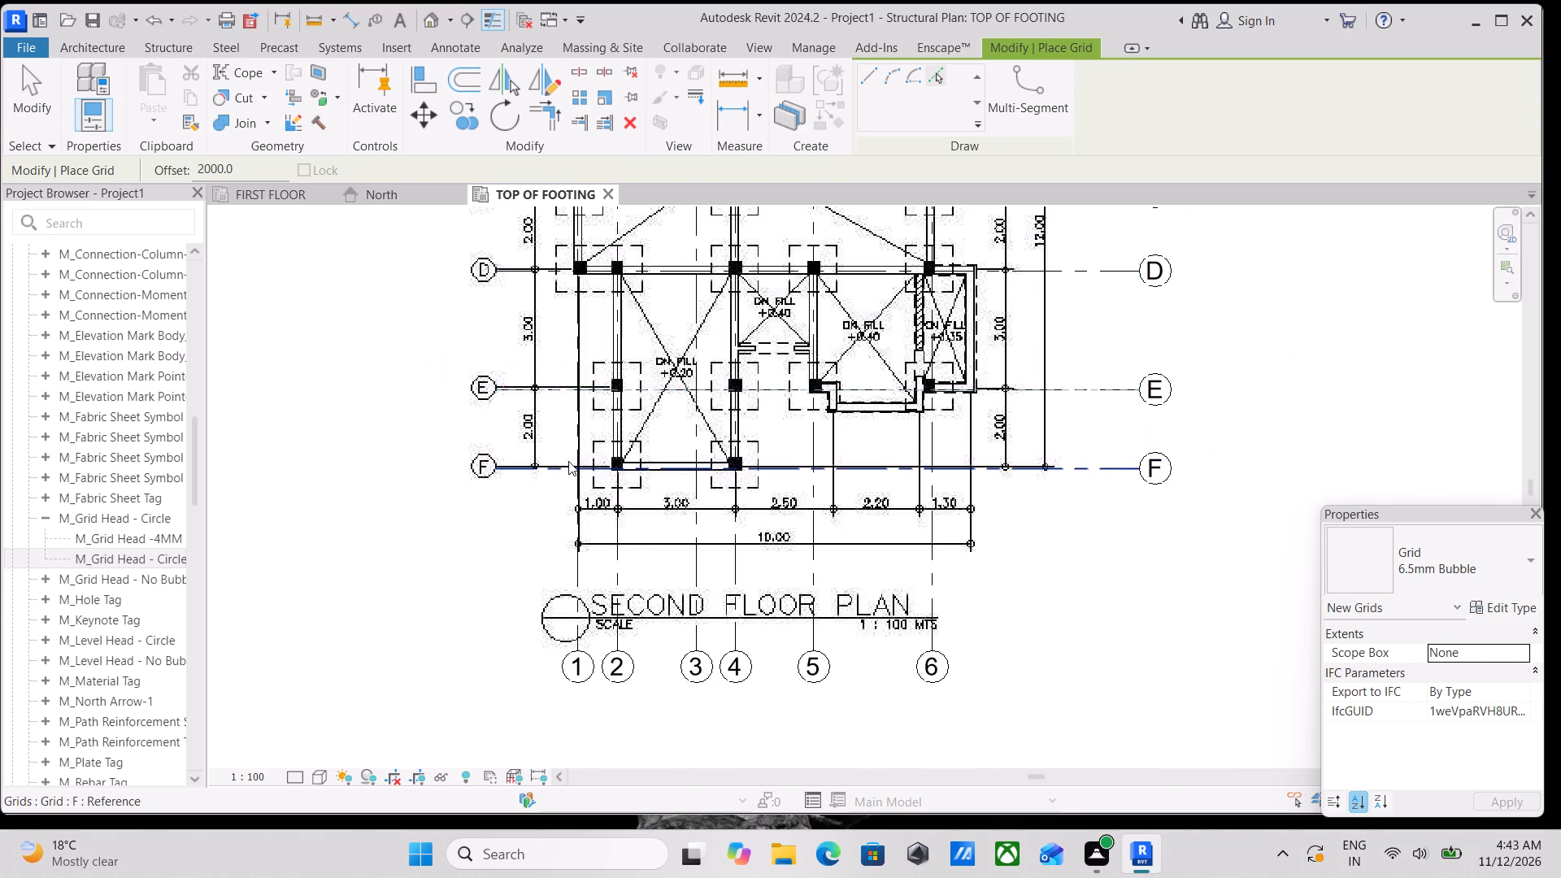
{"action": "scroll", "coordinate": [762, 431], "scroll_direction": "down", "scroll_amount": 3}
{"action": "key", "text": "Escape"}
{"action": "key", "text": "Escape"}
{"action": "scroll", "coordinate": [606, 500], "scroll_direction": "up", "scroll_amount": 3}
{"action": "key", "text": "Escape"}
Examine how the new grids line up with the plan image around axis F and the dimension lines below it.
{"action": "scroll", "coordinate": [597, 462], "scroll_direction": "down", "scroll_amount": 1}
{"action": "middle_click_drag", "start_coordinate": [597, 462], "coordinate": [580, 488]}
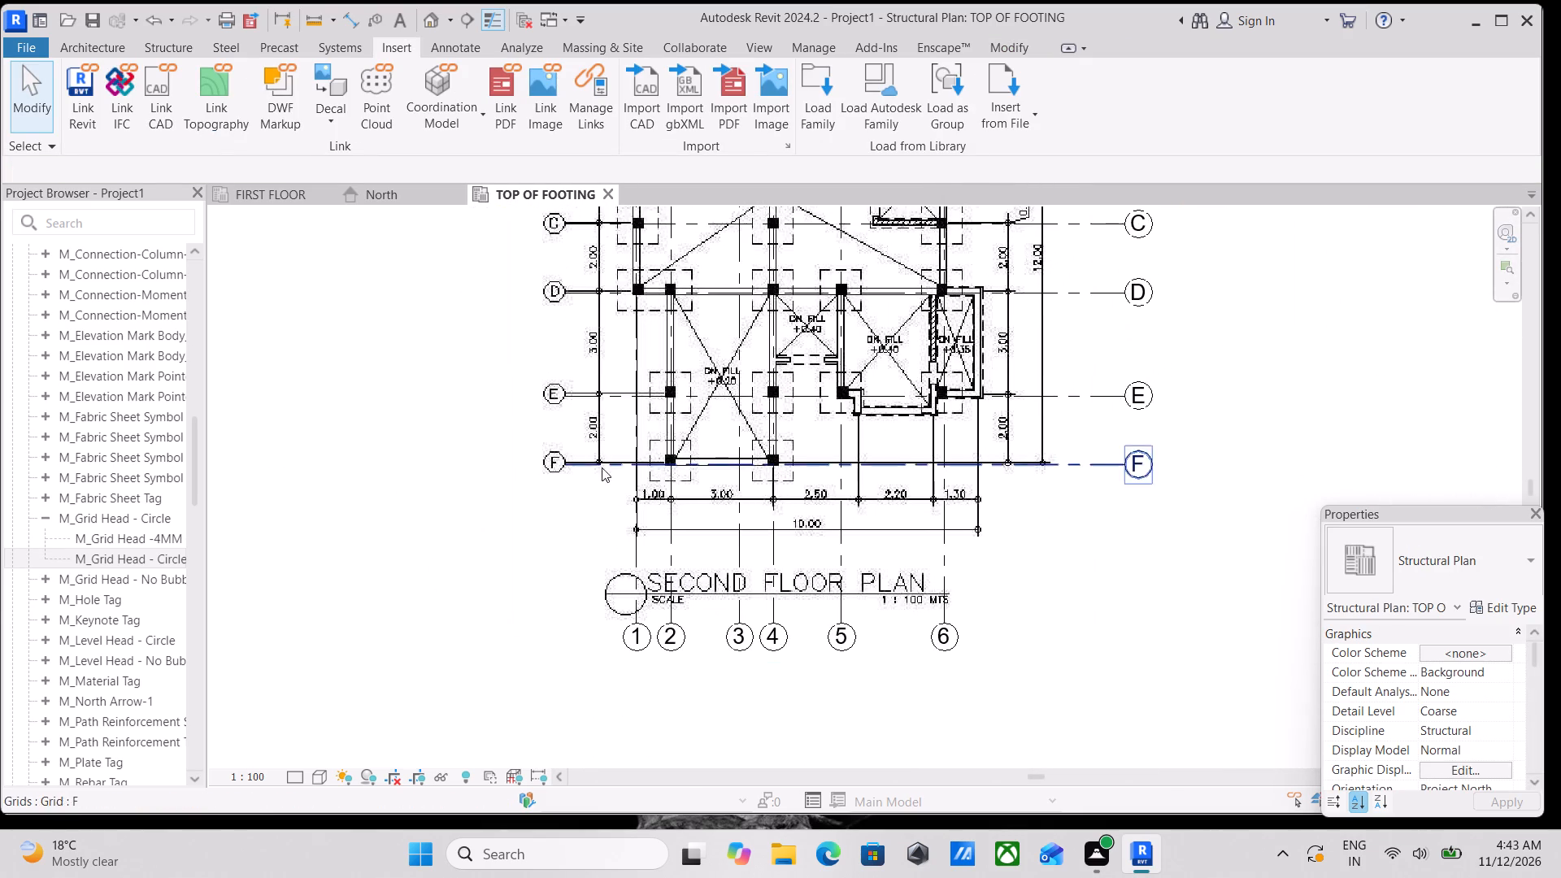
{"action": "scroll", "coordinate": [728, 502], "scroll_direction": "up", "scroll_amount": 4}
{"action": "scroll", "coordinate": [703, 430], "scroll_direction": "up", "scroll_amount": 3}
{"action": "middle_click_drag", "start_coordinate": [505, 494], "coordinate": [674, 449]}
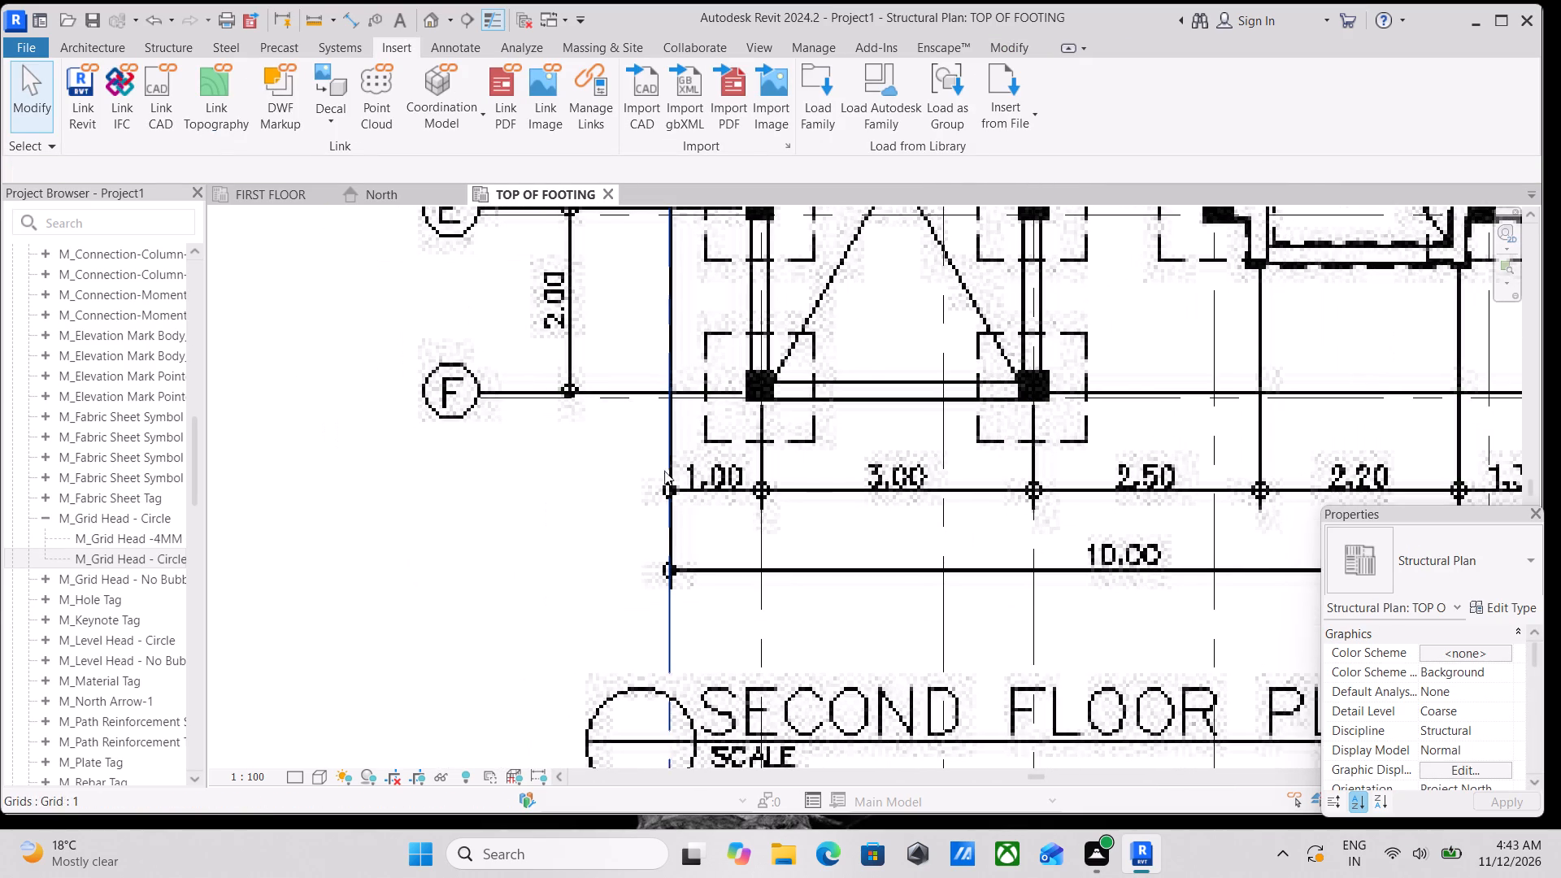
{"action": "scroll", "coordinate": [745, 576], "scroll_direction": "down", "scroll_amount": 2}
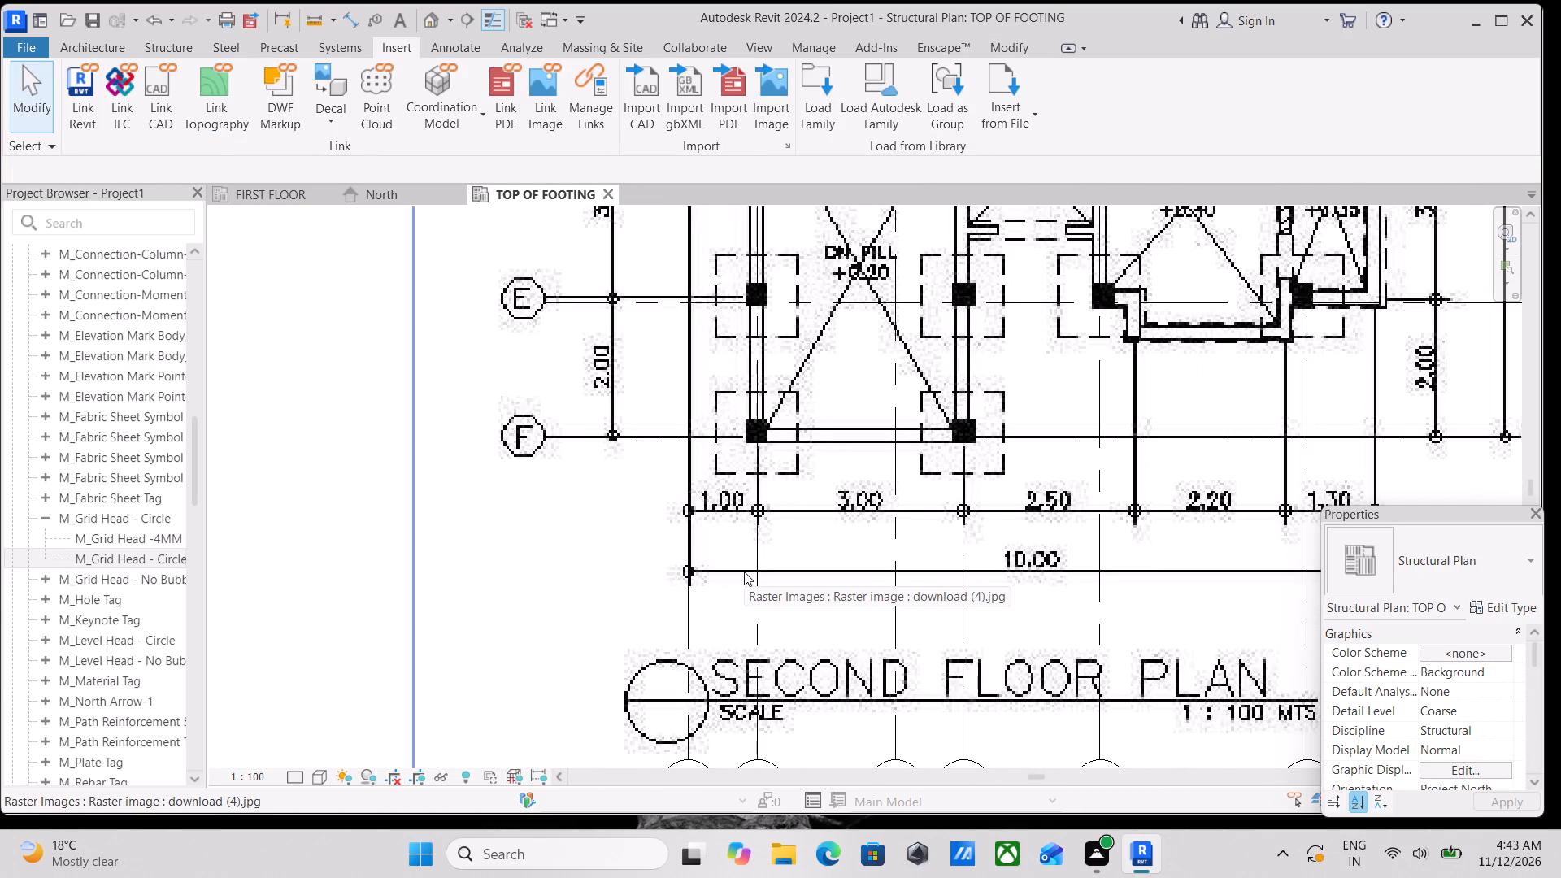
{"action": "key", "text": "Escape"}
{"action": "key", "text": "Escape"}
{"action": "scroll", "coordinate": [744, 571], "scroll_direction": "down", "scroll_amount": 2}
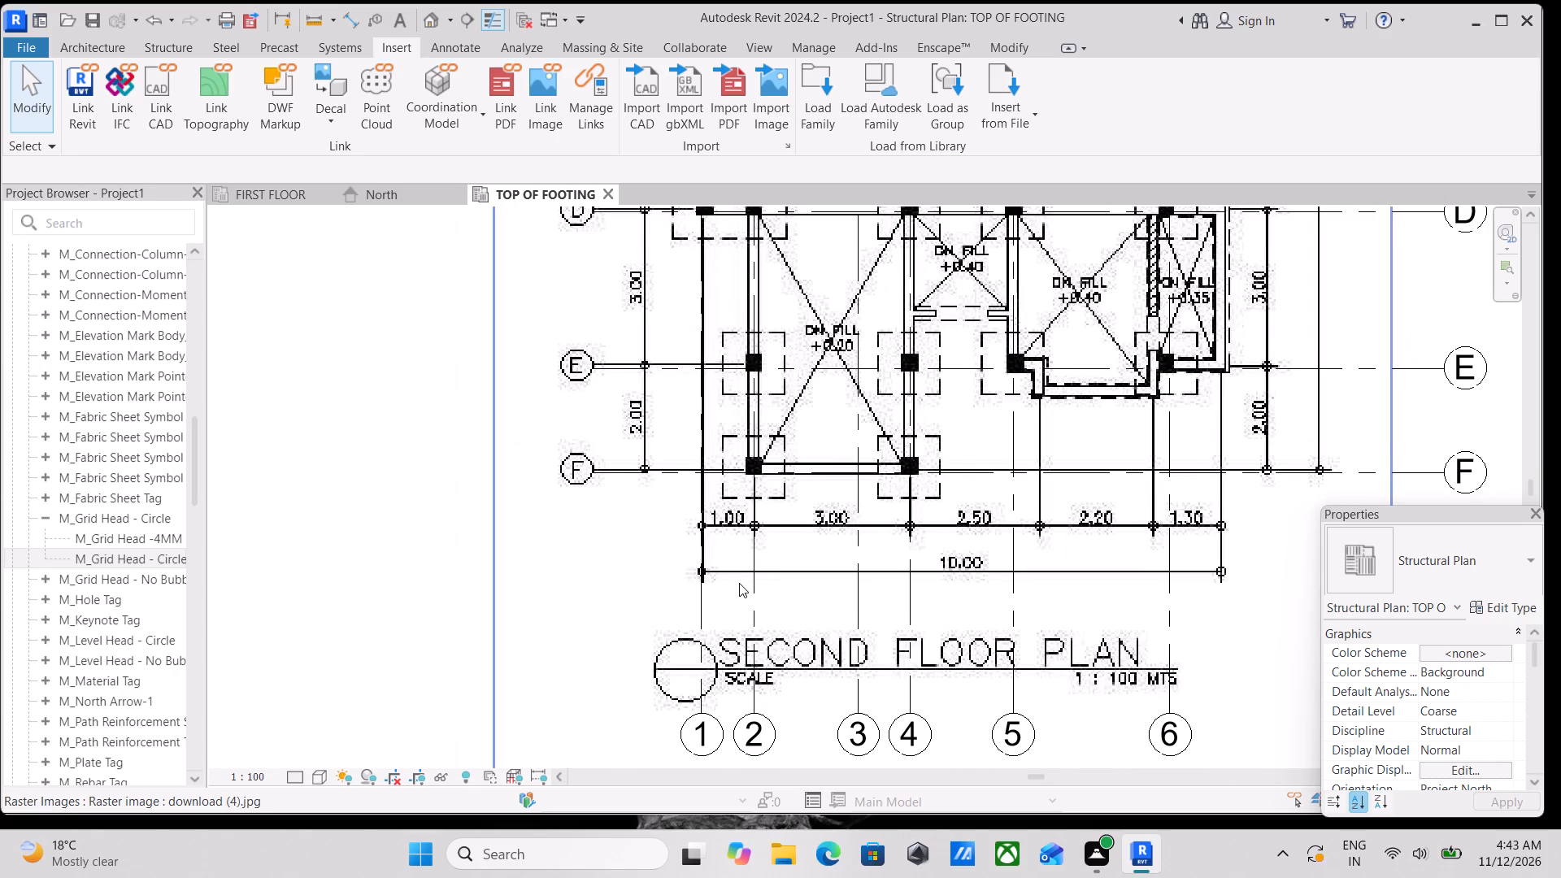
{"action": "middle_click_drag", "start_coordinate": [739, 583], "coordinate": [764, 559]}
Enlarge the plan image slightly by its lower-left corner, to about 22969 mm high and 17227 mm wide.
{"action": "left_click", "coordinate": [520, 515]}
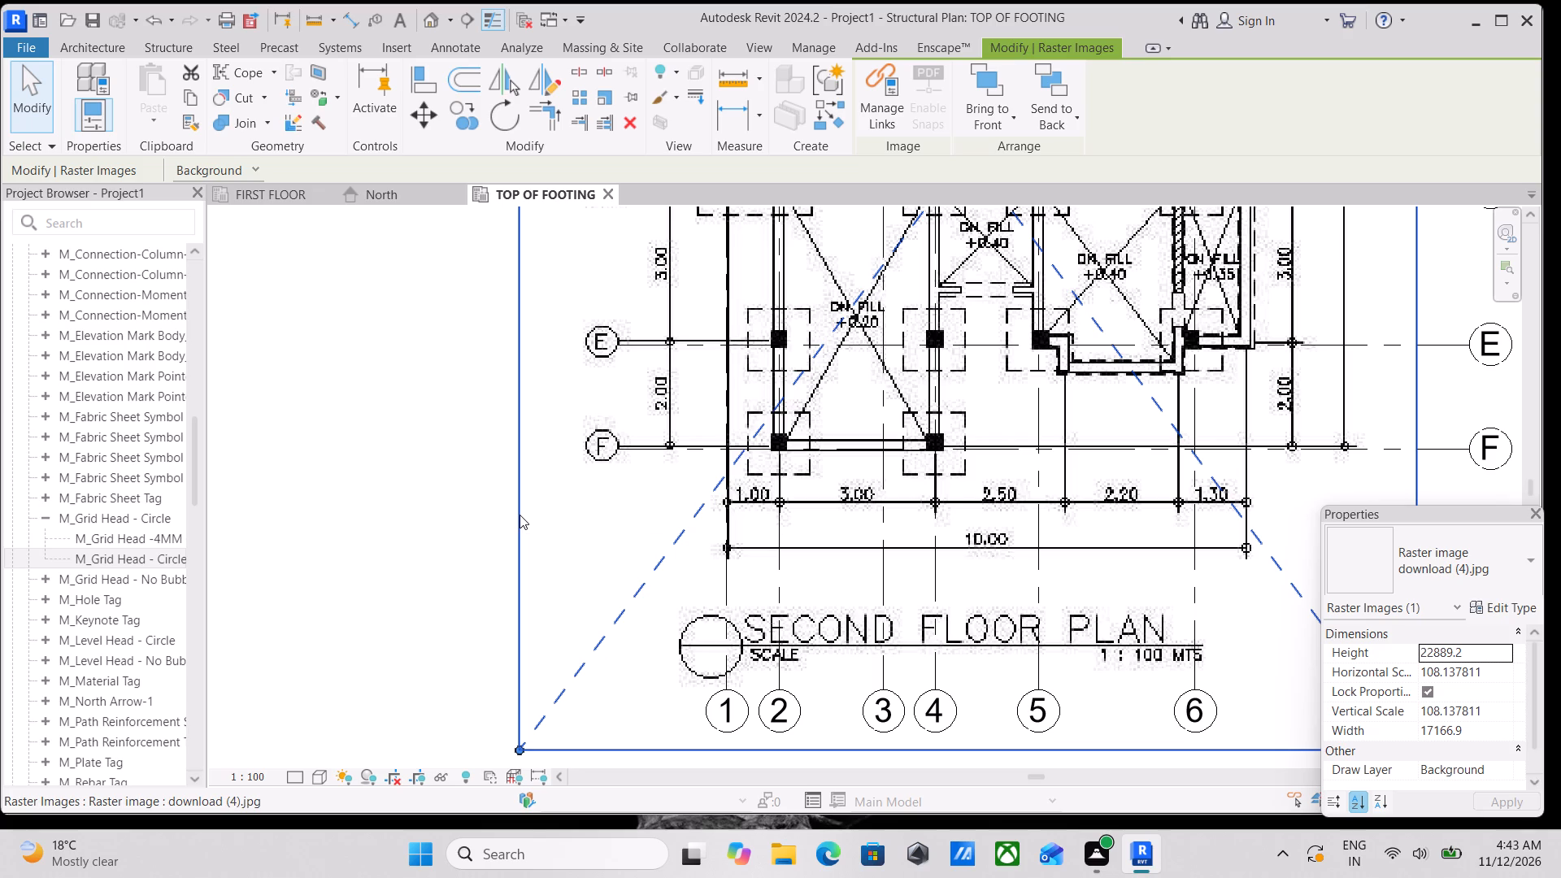
{"action": "scroll", "coordinate": [714, 428], "scroll_direction": "up", "scroll_amount": 1}
{"action": "scroll", "coordinate": [707, 451], "scroll_direction": "down", "scroll_amount": 4}
{"action": "scroll", "coordinate": [607, 504], "scroll_direction": "down", "scroll_amount": 3}
{"action": "middle_click_drag", "start_coordinate": [613, 496], "coordinate": [667, 426]}
{"action": "scroll", "coordinate": [663, 550], "scroll_direction": "up", "scroll_amount": 3}
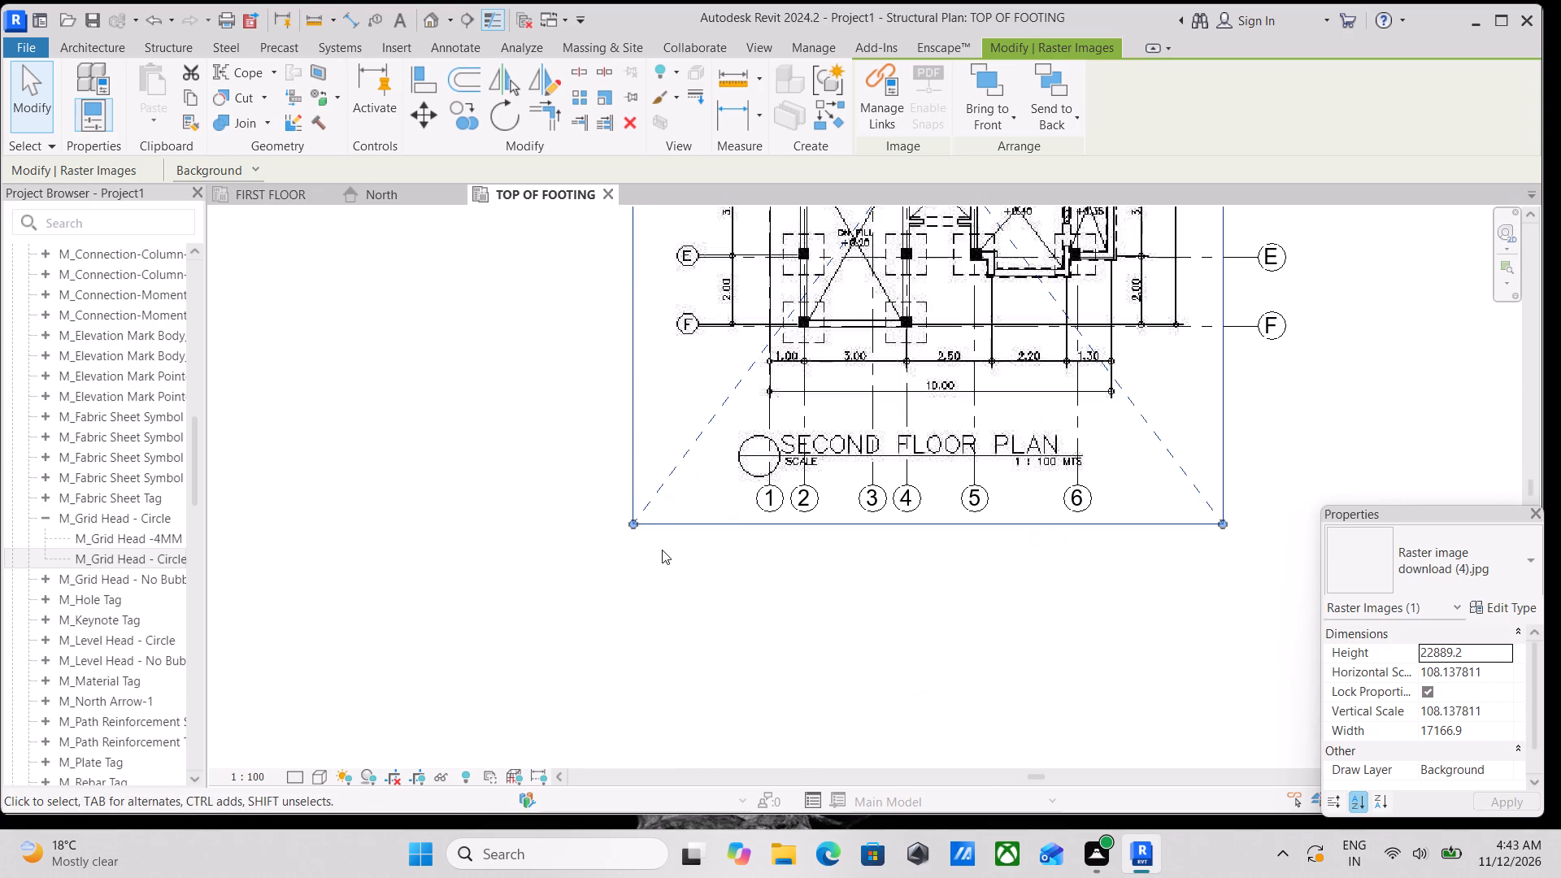
{"action": "left_click", "coordinate": [637, 494]}
{"action": "scroll", "coordinate": [675, 554], "scroll_direction": "up", "scroll_amount": 2}
{"action": "scroll", "coordinate": [677, 544], "scroll_direction": "down", "scroll_amount": 2}
{"action": "middle_click_drag", "start_coordinate": [677, 544], "coordinate": [700, 590]}
{"action": "scroll", "coordinate": [662, 585], "scroll_direction": "up", "scroll_amount": 3}
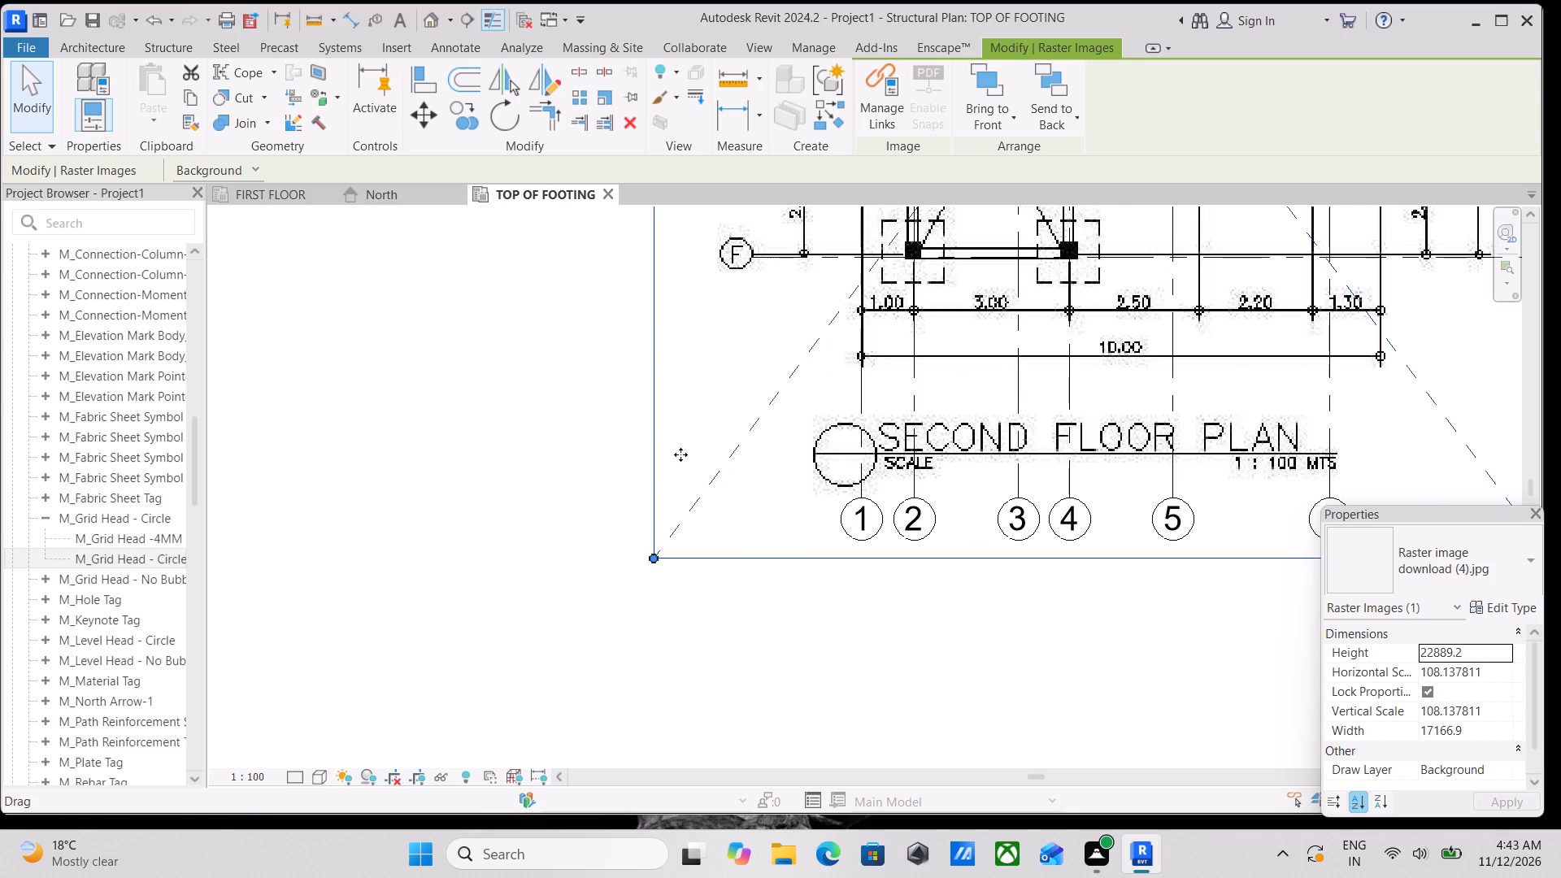
{"action": "middle_click_drag", "start_coordinate": [680, 454], "coordinate": [677, 512]}
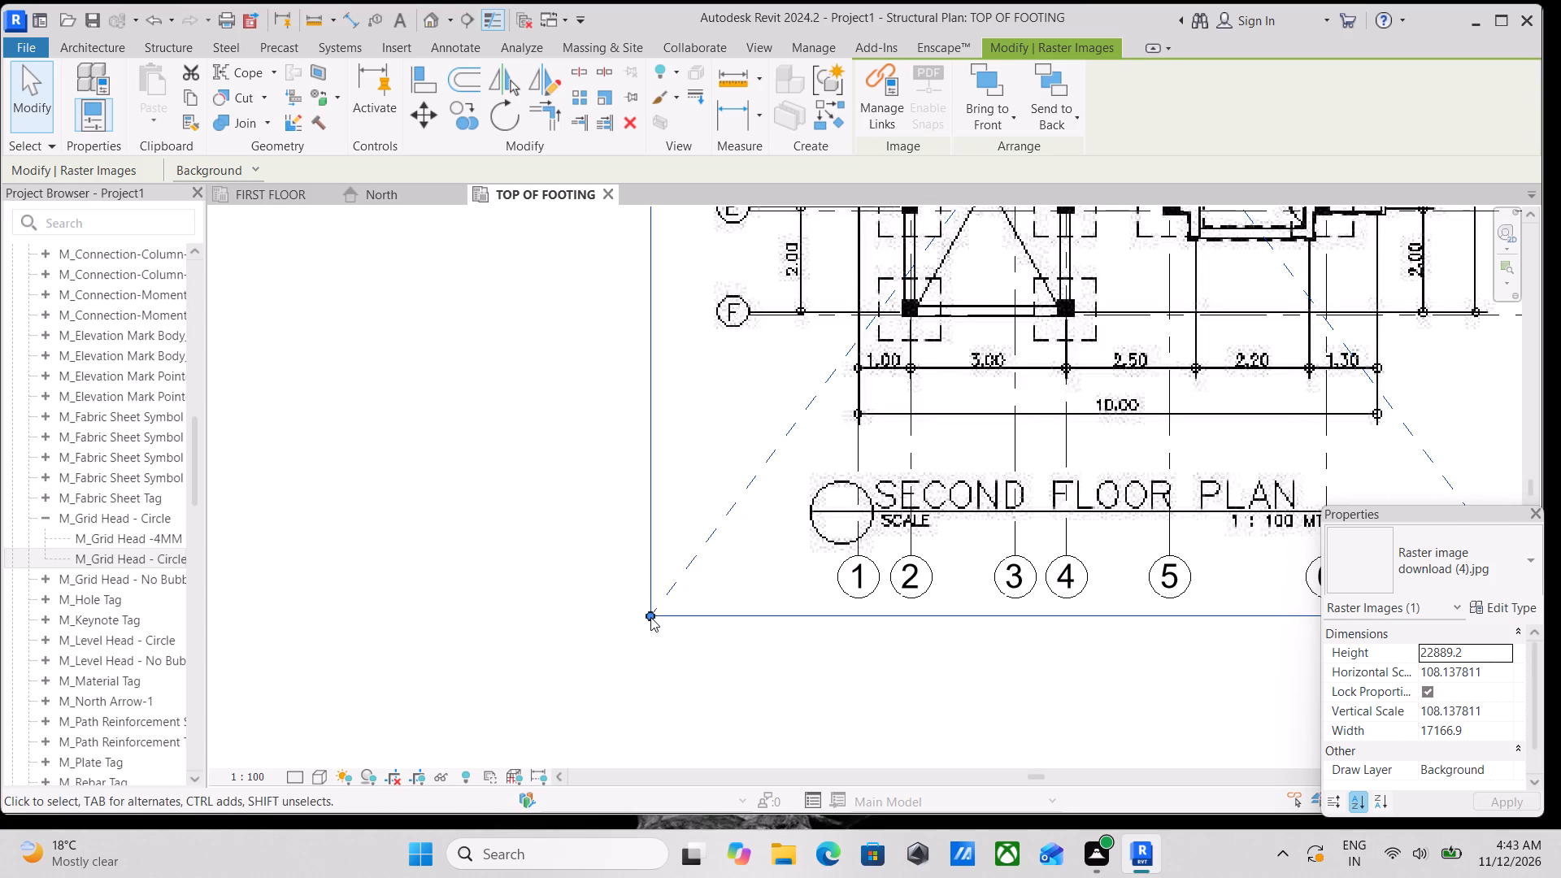
{"action": "left_click", "coordinate": [650, 616]}
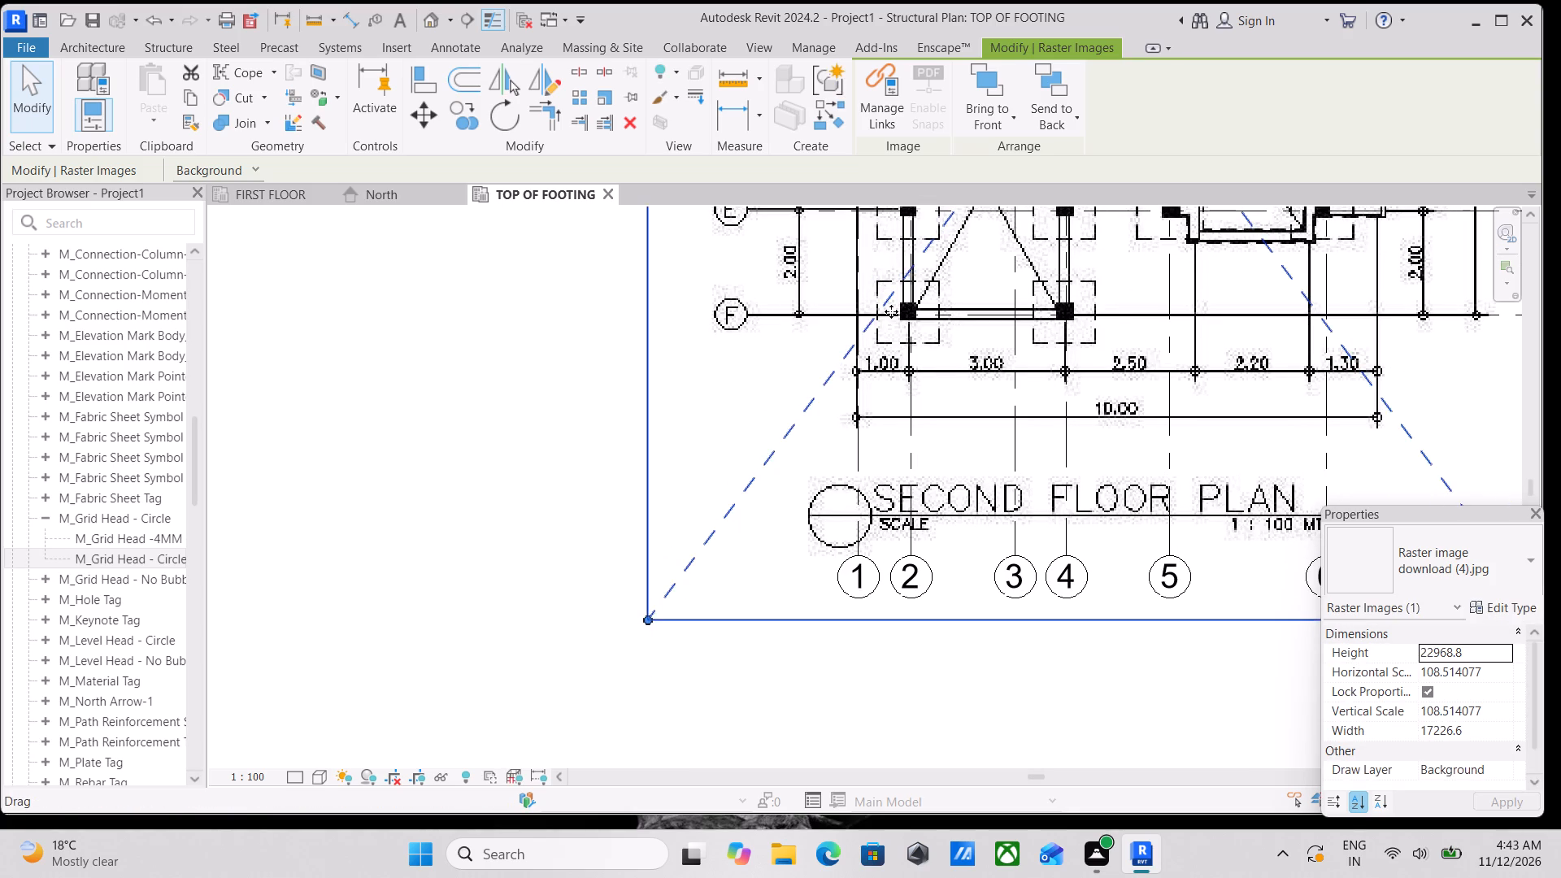
Examine how the resized plan image lines up with grid F and the numbered grids, from column 1 across to the 2.00 dimension.
{"action": "scroll", "coordinate": [891, 311], "scroll_direction": "up", "scroll_amount": 4}
{"action": "scroll", "coordinate": [734, 332], "scroll_direction": "up", "scroll_amount": 1}
{"action": "middle_click_drag", "start_coordinate": [734, 332], "coordinate": [750, 406]}
{"action": "middle_click_drag", "start_coordinate": [741, 385], "coordinate": [754, 477]}
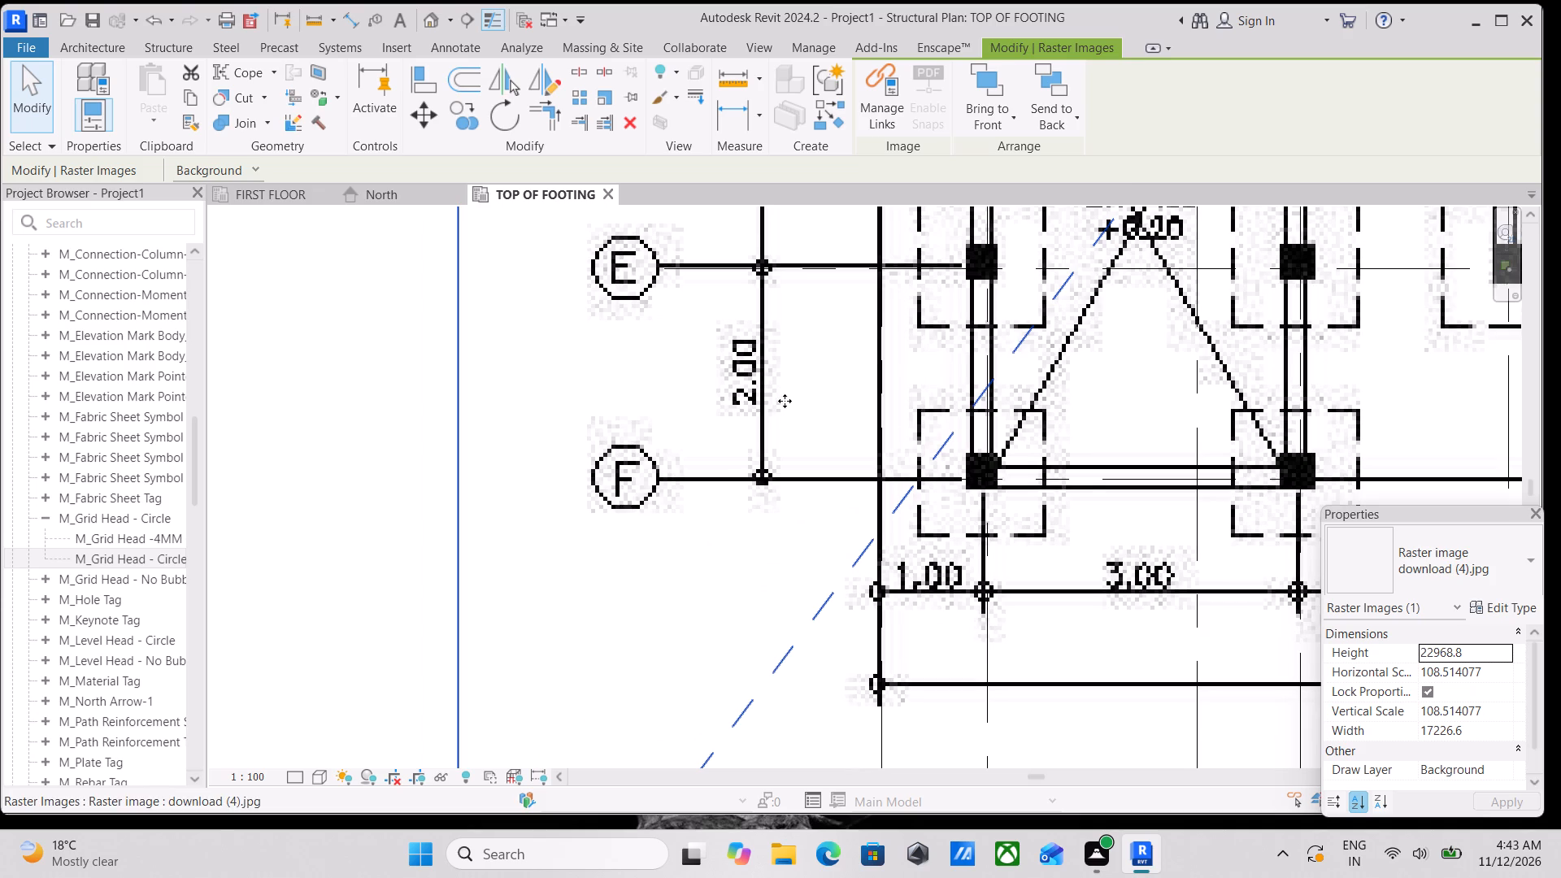
{"action": "middle_click_drag", "start_coordinate": [785, 401], "coordinate": [781, 420]}
{"action": "scroll", "coordinate": [772, 500], "scroll_direction": "up", "scroll_amount": 3}
{"action": "middle_click_drag", "start_coordinate": [874, 478], "coordinate": [762, 389]}
{"action": "scroll", "coordinate": [874, 478], "scroll_direction": "up", "scroll_amount": 1}
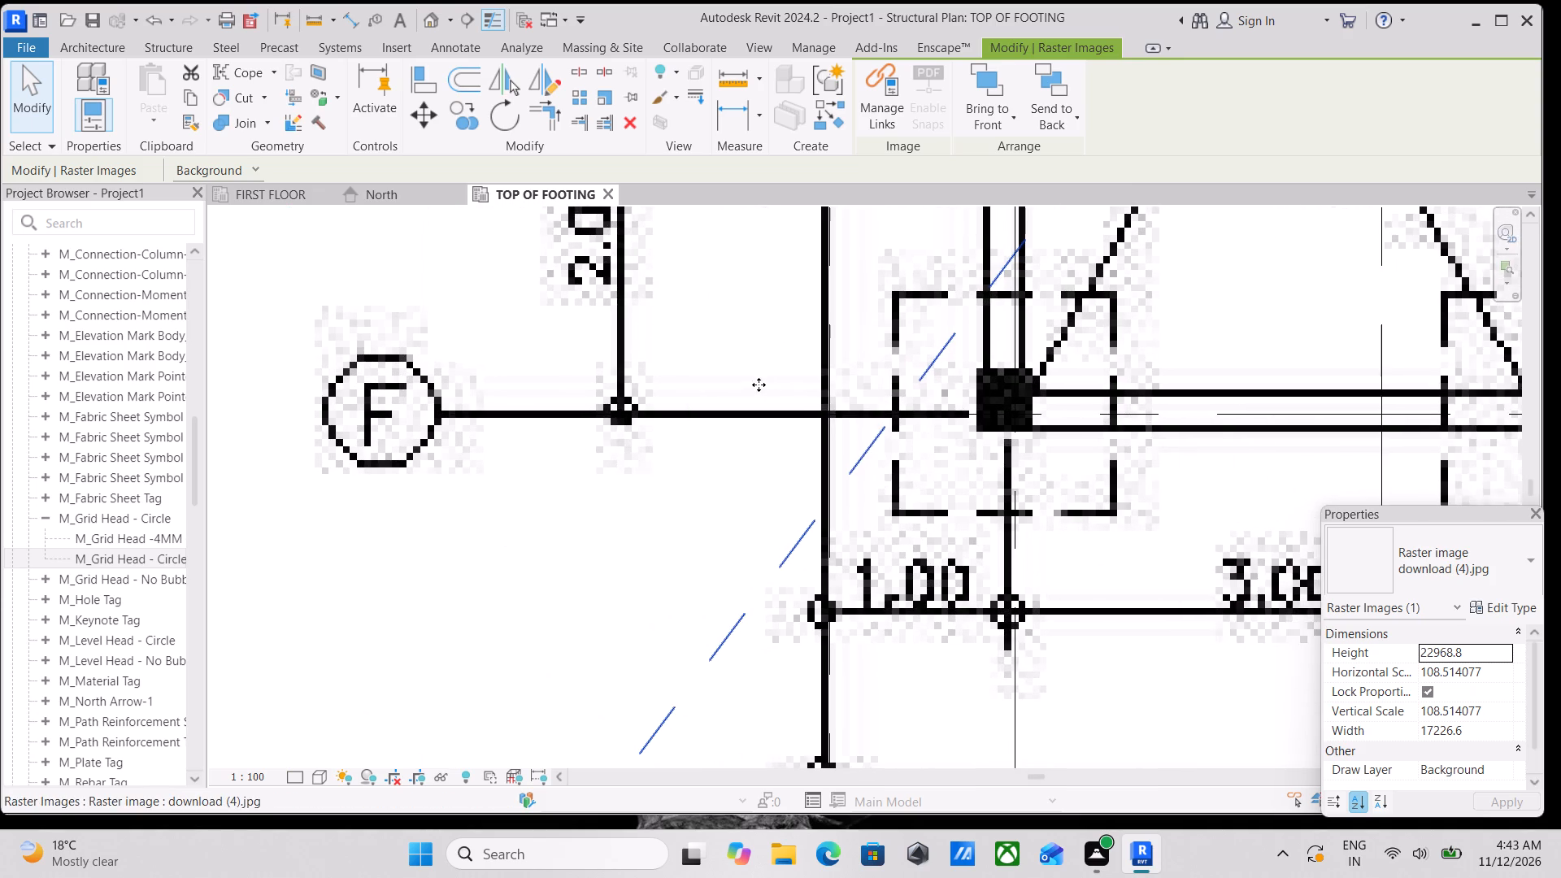
{"action": "scroll", "coordinate": [891, 432], "scroll_direction": "down", "scroll_amount": 3}
{"action": "scroll", "coordinate": [920, 431], "scroll_direction": "up", "scroll_amount": 4}
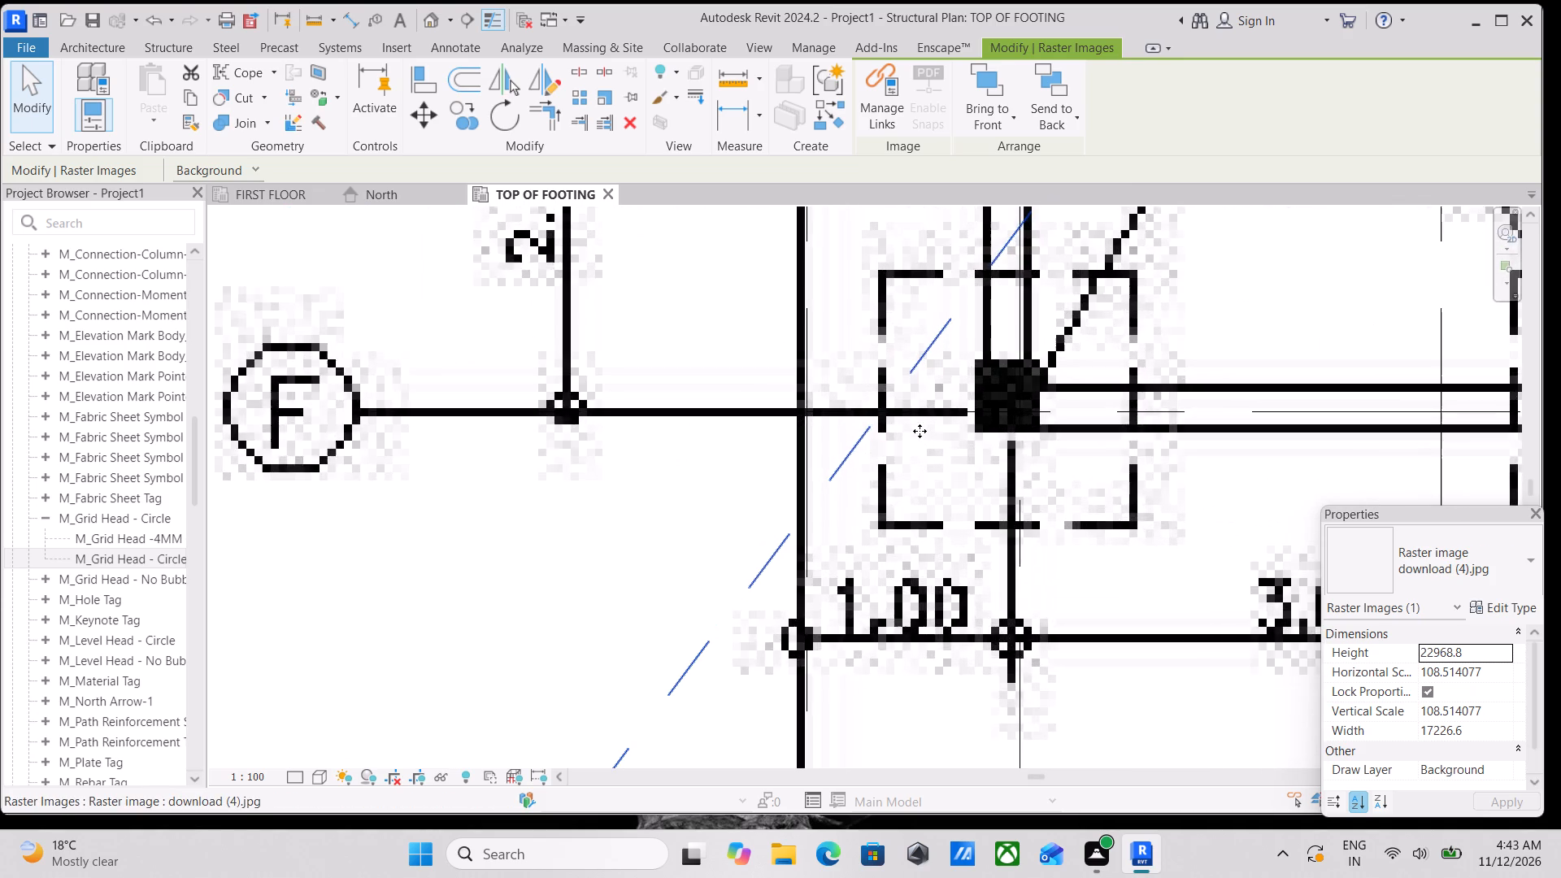
{"action": "scroll", "coordinate": [920, 431], "scroll_direction": "down", "scroll_amount": 8}
{"action": "middle_click_drag", "start_coordinate": [1007, 400], "coordinate": [454, 410]}
{"action": "scroll", "coordinate": [965, 405], "scroll_direction": "up", "scroll_amount": 2}
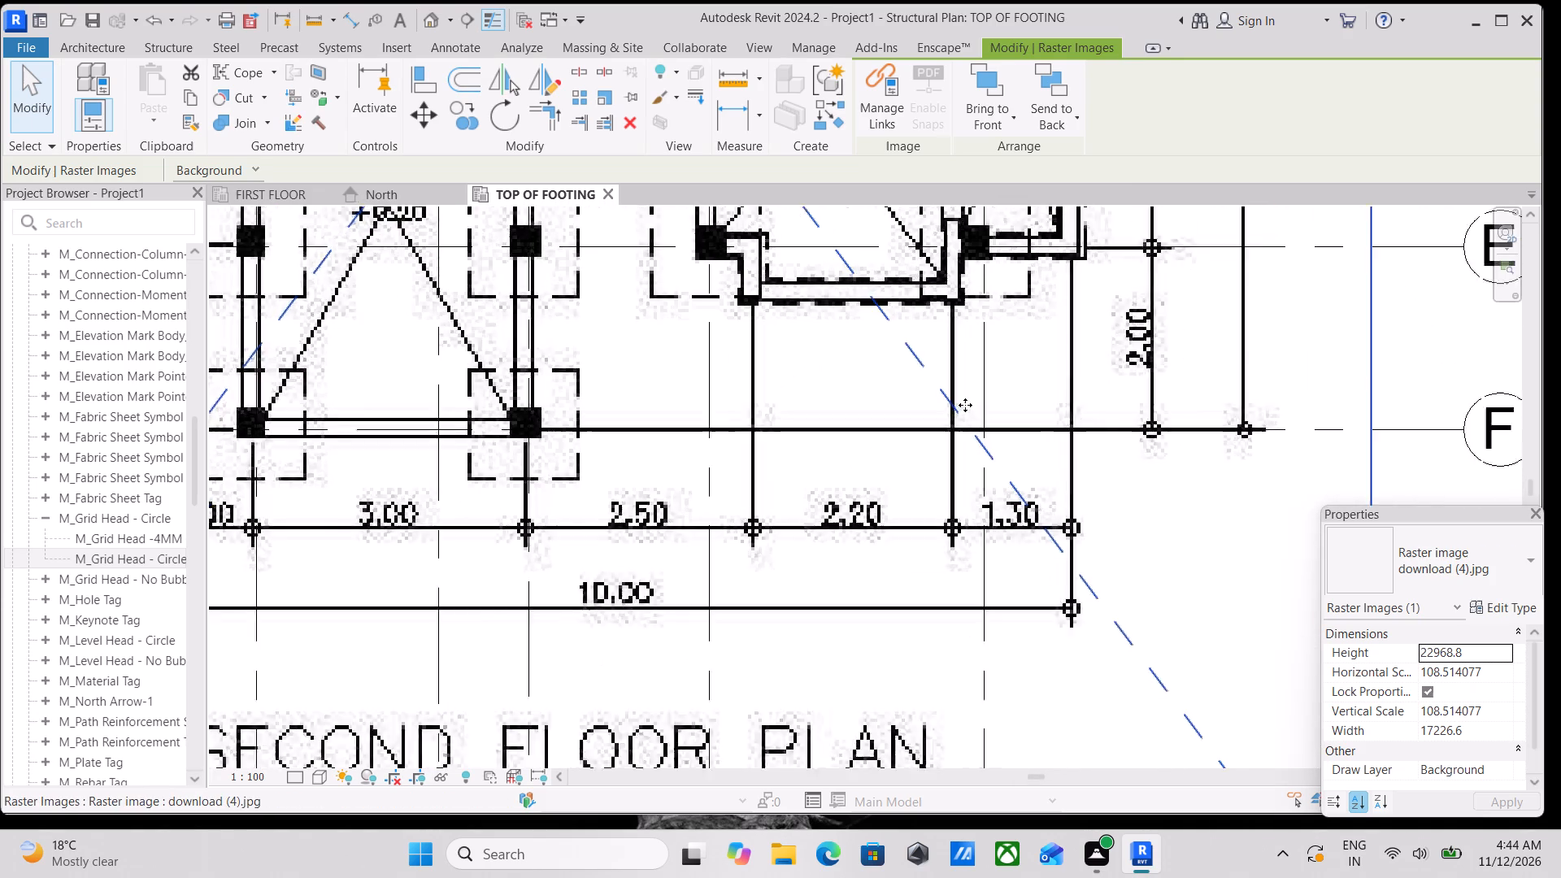
{"action": "scroll", "coordinate": [965, 405], "scroll_direction": "up", "scroll_amount": 1}
{"action": "scroll", "coordinate": [1211, 432], "scroll_direction": "up", "scroll_amount": 2}
{"action": "middle_click_drag", "start_coordinate": [1211, 432], "coordinate": [1188, 437]}
{"action": "scroll", "coordinate": [1181, 434], "scroll_direction": "up", "scroll_amount": 1}
{"action": "scroll", "coordinate": [1155, 437], "scroll_direction": "down", "scroll_amount": 3}
{"action": "middle_click_drag", "start_coordinate": [1091, 450], "coordinate": [1125, 415]}
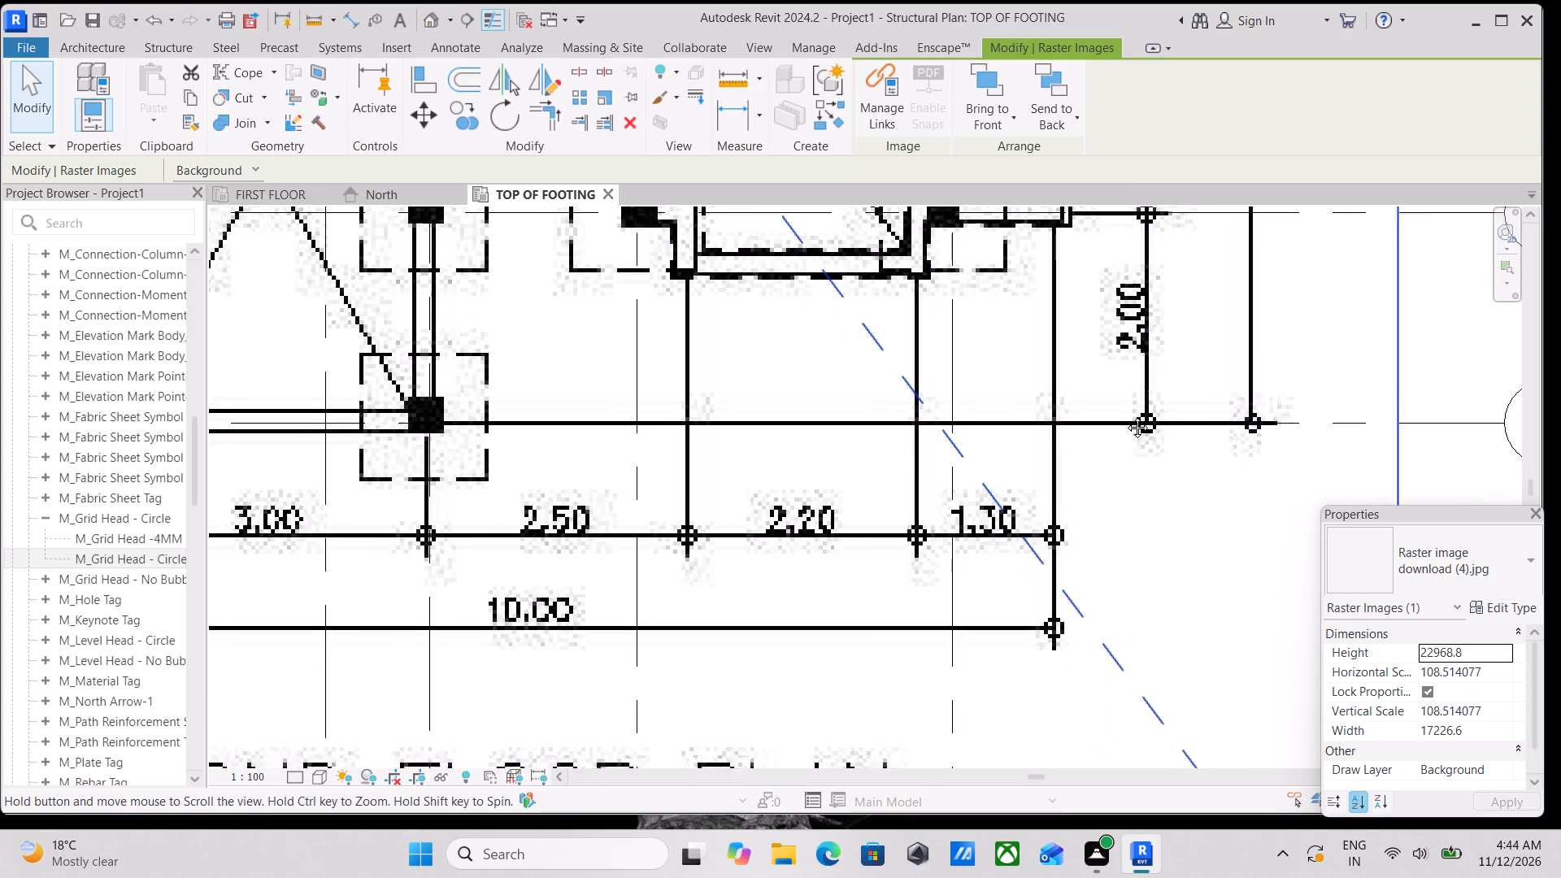
{"action": "middle_click_drag", "start_coordinate": [1125, 415], "coordinate": [1156, 393]}
{"action": "scroll", "coordinate": [1013, 431], "scroll_direction": "down", "scroll_amount": 2}
{"action": "middle_click_drag", "start_coordinate": [1013, 431], "coordinate": [1037, 425]}
{"action": "scroll", "coordinate": [1045, 417], "scroll_direction": "down", "scroll_amount": 3}
{"action": "middle_click", "coordinate": [1045, 417]}
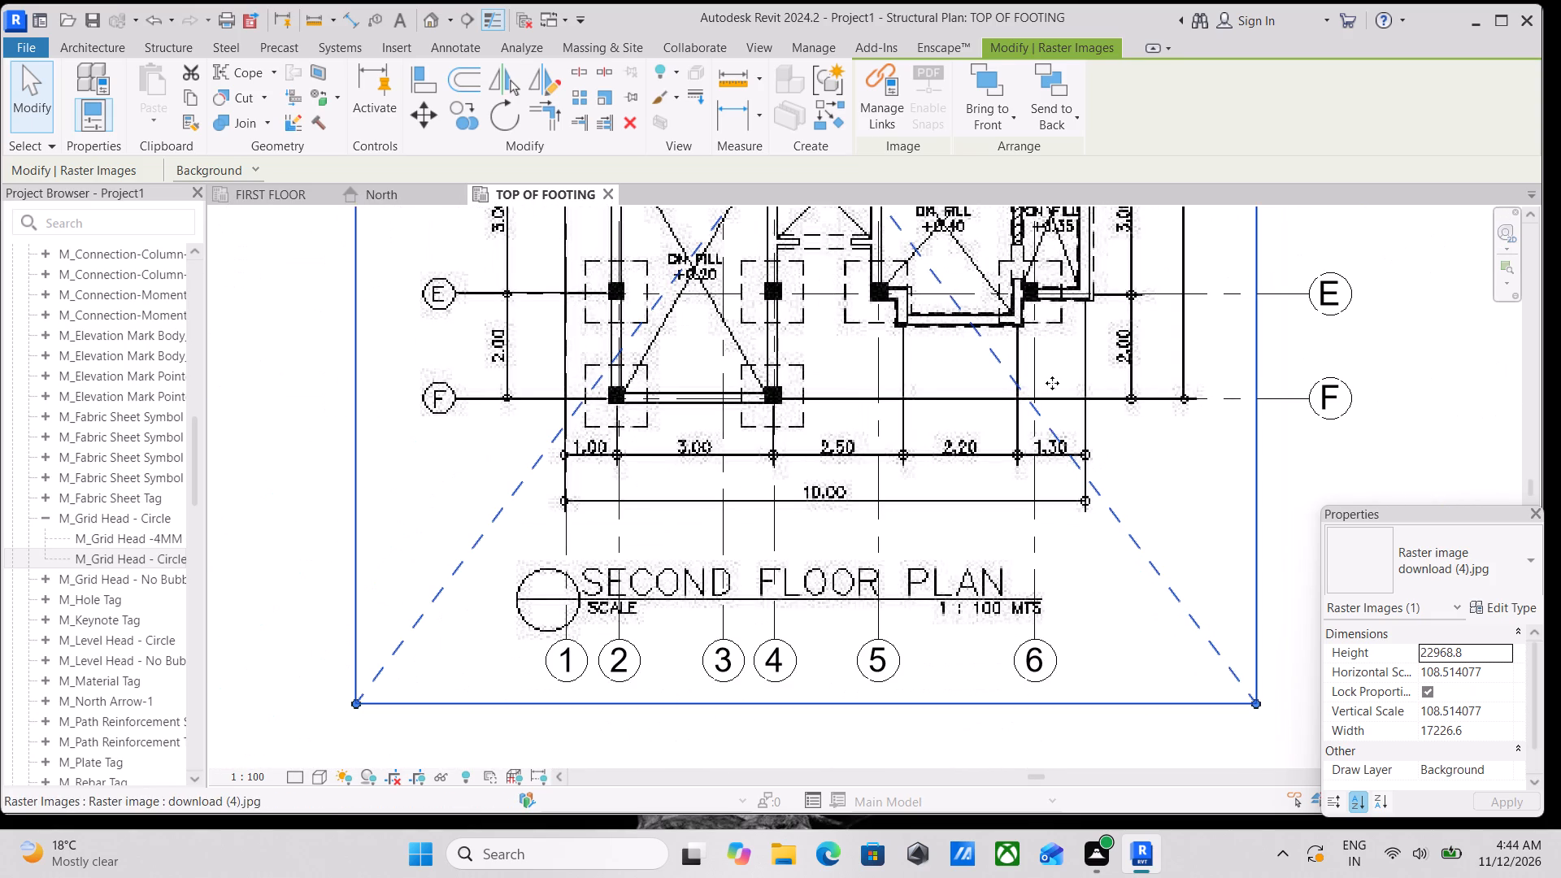
Examine the alignment of the plan image with grids A to D across the upper part of the plan.
{"action": "scroll", "coordinate": [1059, 339], "scroll_direction": "down", "scroll_amount": 2}
{"action": "middle_click_drag", "start_coordinate": [1059, 339], "coordinate": [1066, 418]}
{"action": "middle_click_drag", "start_coordinate": [1084, 233], "coordinate": [1084, 298]}
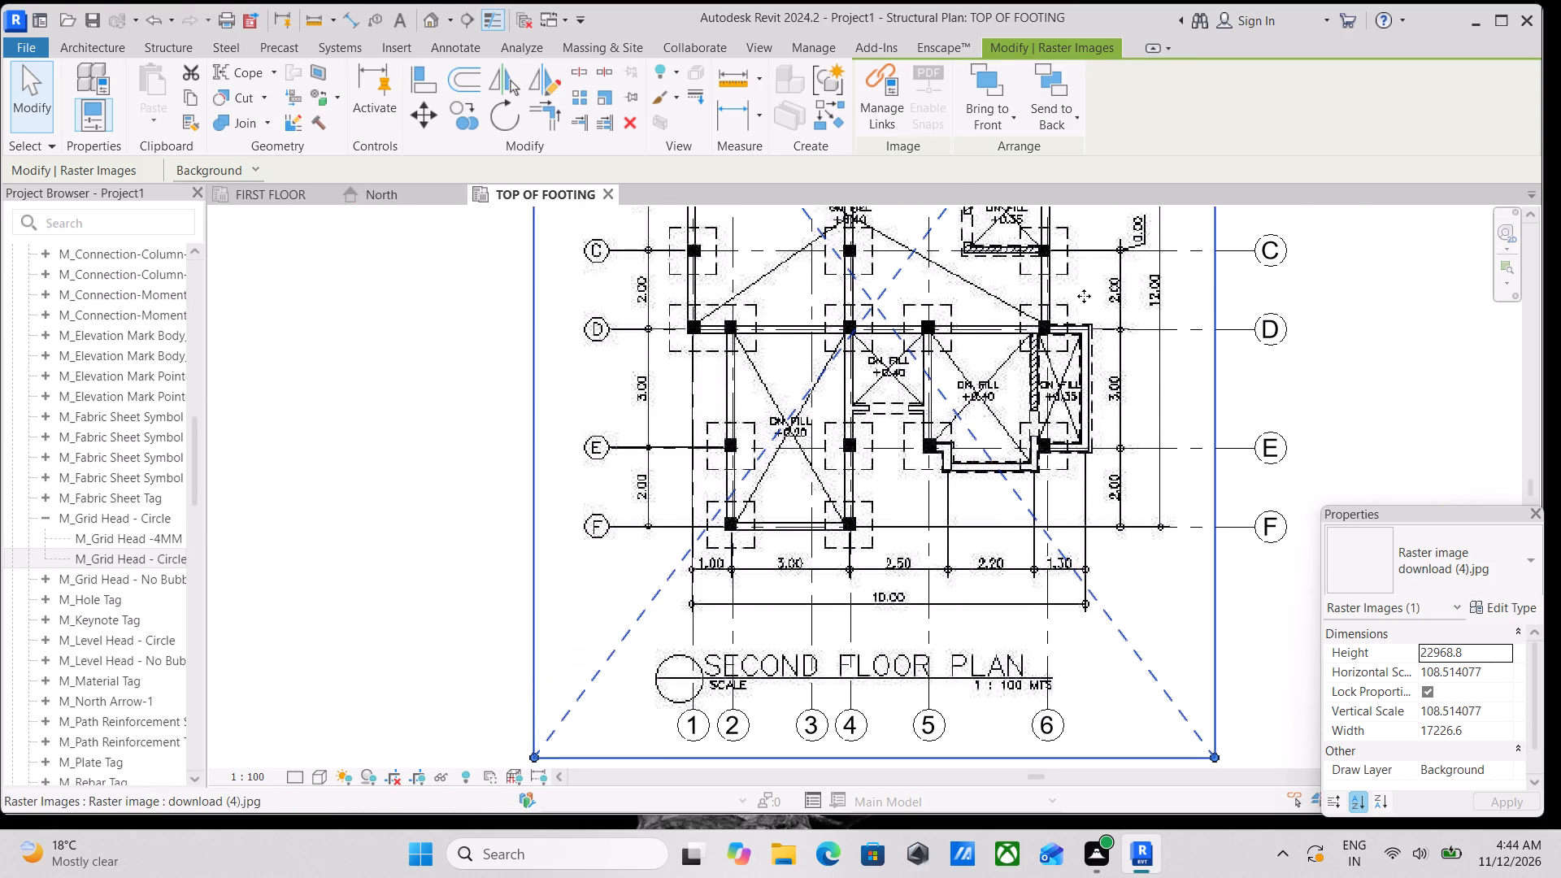
{"action": "middle_click_drag", "start_coordinate": [1079, 133], "coordinate": [1085, 356]}
{"action": "scroll", "coordinate": [1072, 361], "scroll_direction": "down", "scroll_amount": 1}
{"action": "middle_click_drag", "start_coordinate": [1072, 419], "coordinate": [1077, 696]}
{"action": "scroll", "coordinate": [1066, 477], "scroll_direction": "up", "scroll_amount": 4}
{"action": "scroll", "coordinate": [1067, 454], "scroll_direction": "down", "scroll_amount": 2}
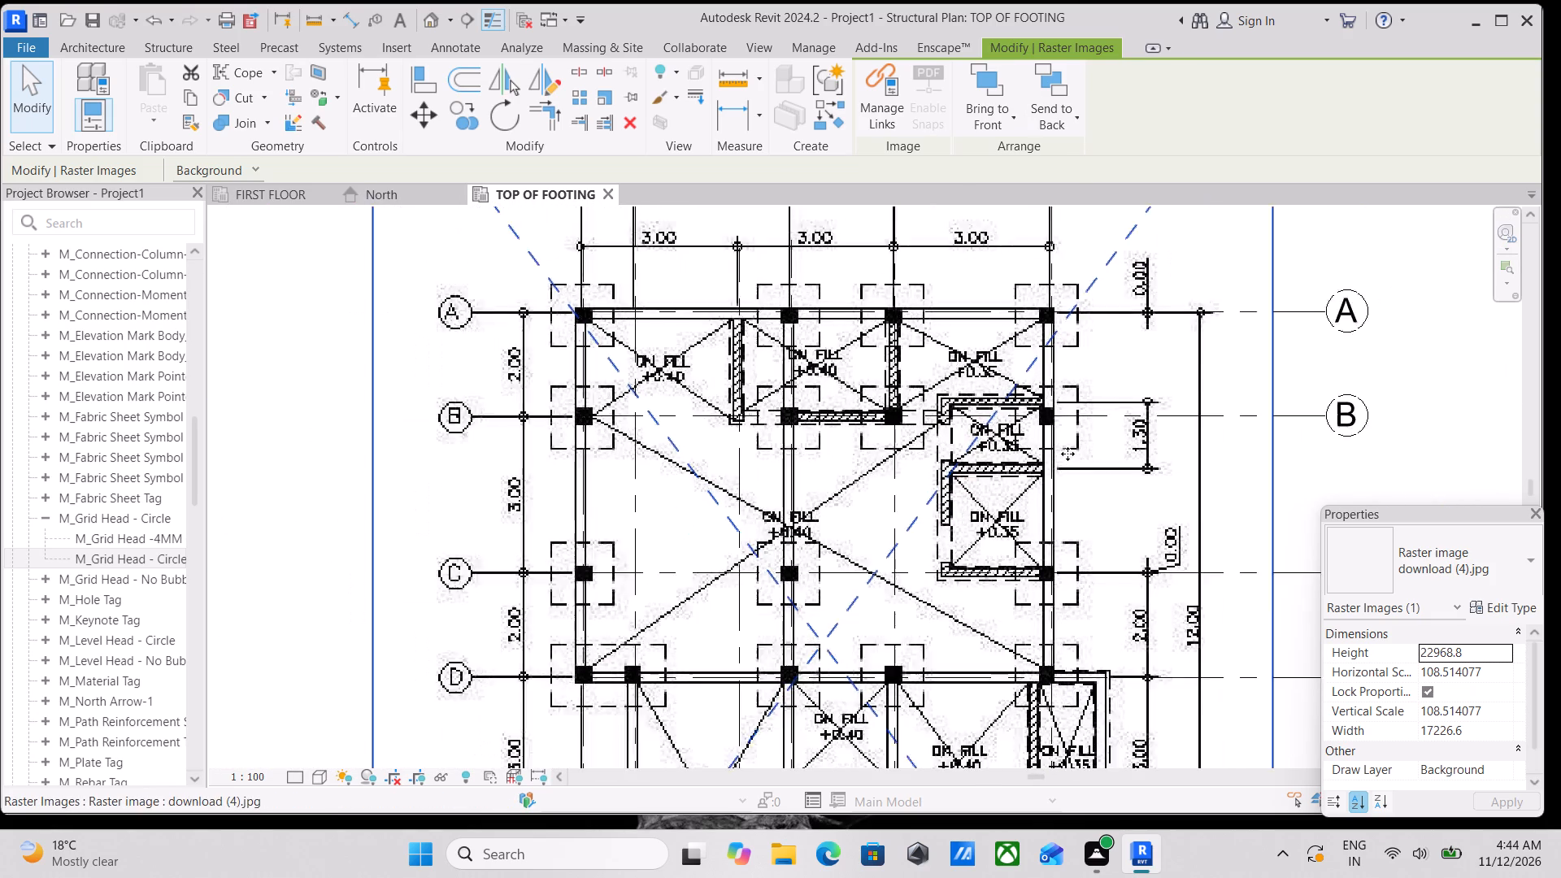
Move the plan image about 2.8 m to the right and 0.9 m down relative to the grids.
{"action": "scroll", "coordinate": [1067, 454], "scroll_direction": "down", "scroll_amount": 2}
{"action": "middle_click_drag", "start_coordinate": [1016, 514], "coordinate": [998, 463]}
{"action": "scroll", "coordinate": [764, 467], "scroll_direction": "up", "scroll_amount": 2}
{"action": "middle_click_drag", "start_coordinate": [762, 458], "coordinate": [792, 524]}
{"action": "scroll", "coordinate": [792, 524], "scroll_direction": "up", "scroll_amount": 1}
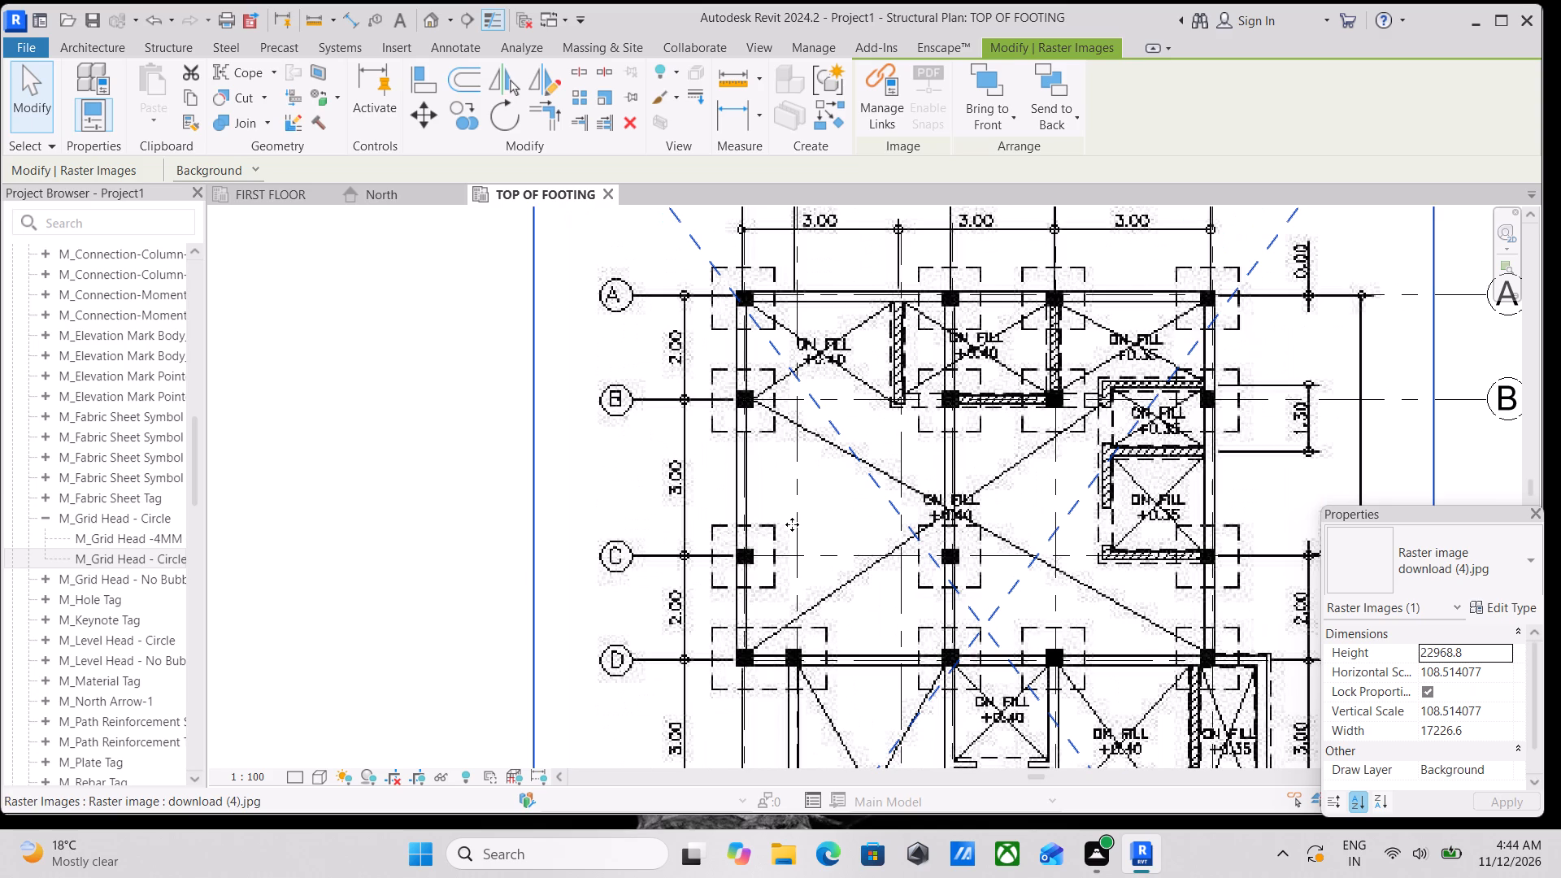
{"action": "left_click_drag", "start_coordinate": [798, 527], "coordinate": [941, 574]}
{"action": "left_click_drag", "start_coordinate": [941, 574], "coordinate": [951, 586]}
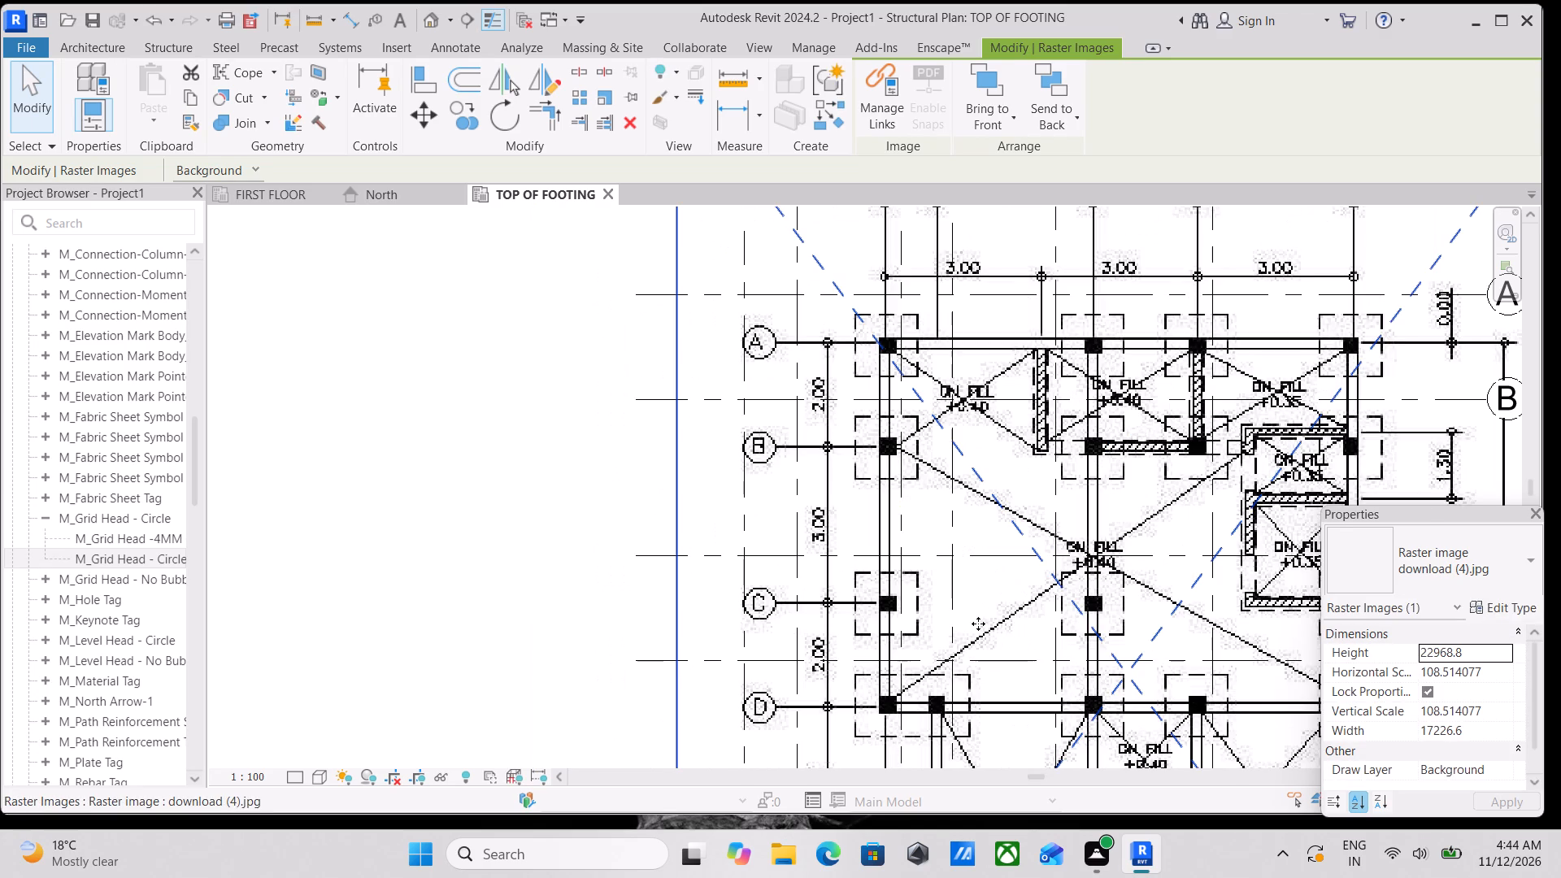
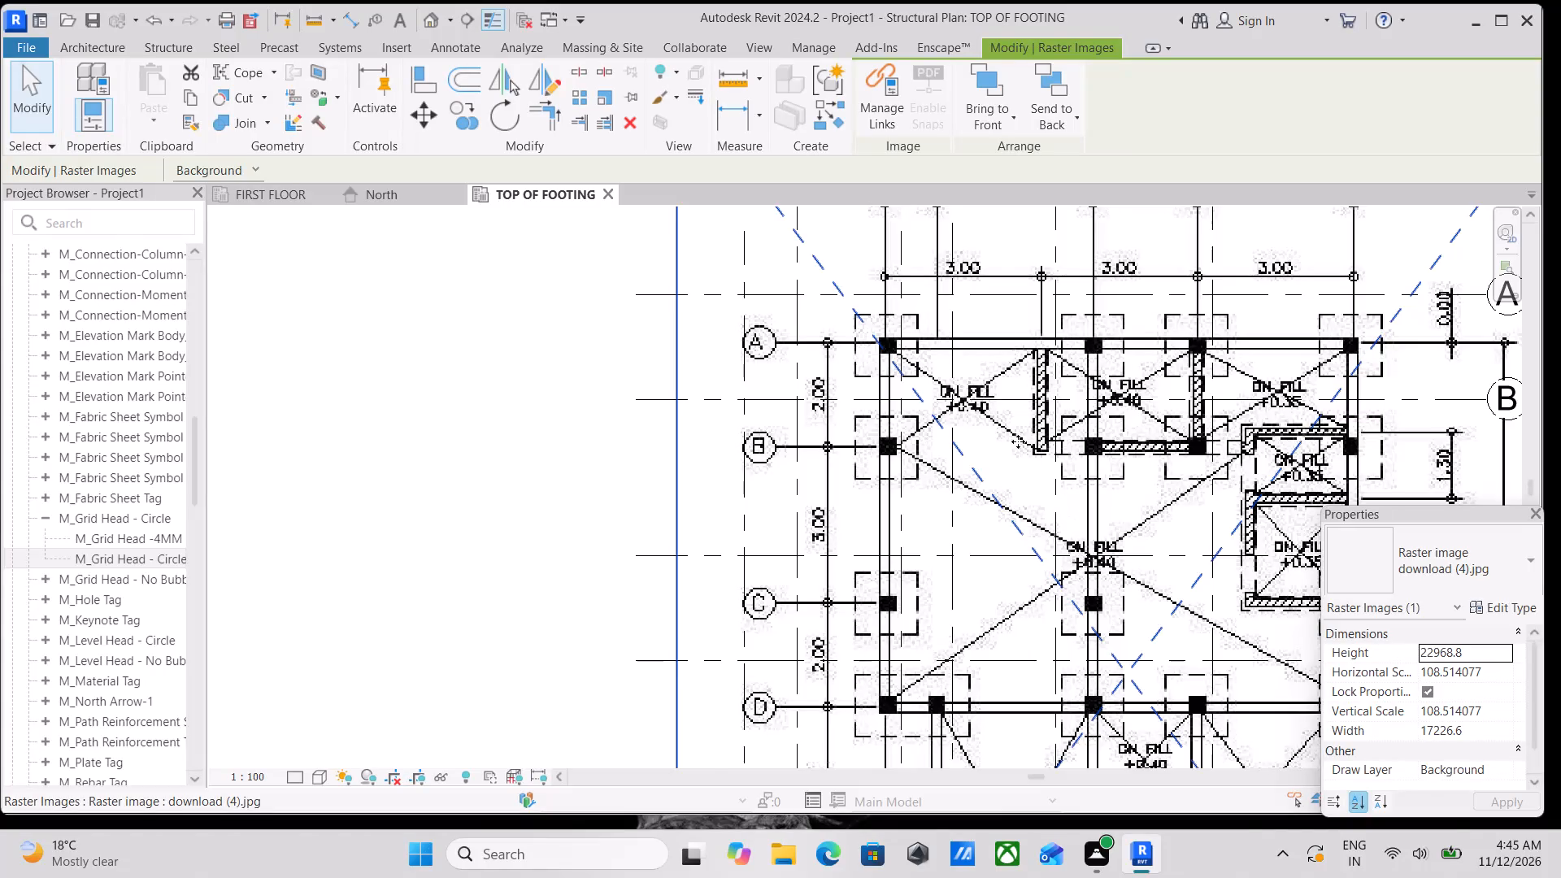
Examine how the column and footing marks of the moved plan image line up with the grids around A to D.
{"action": "scroll", "coordinate": [966, 401], "scroll_direction": "down", "scroll_amount": 2}
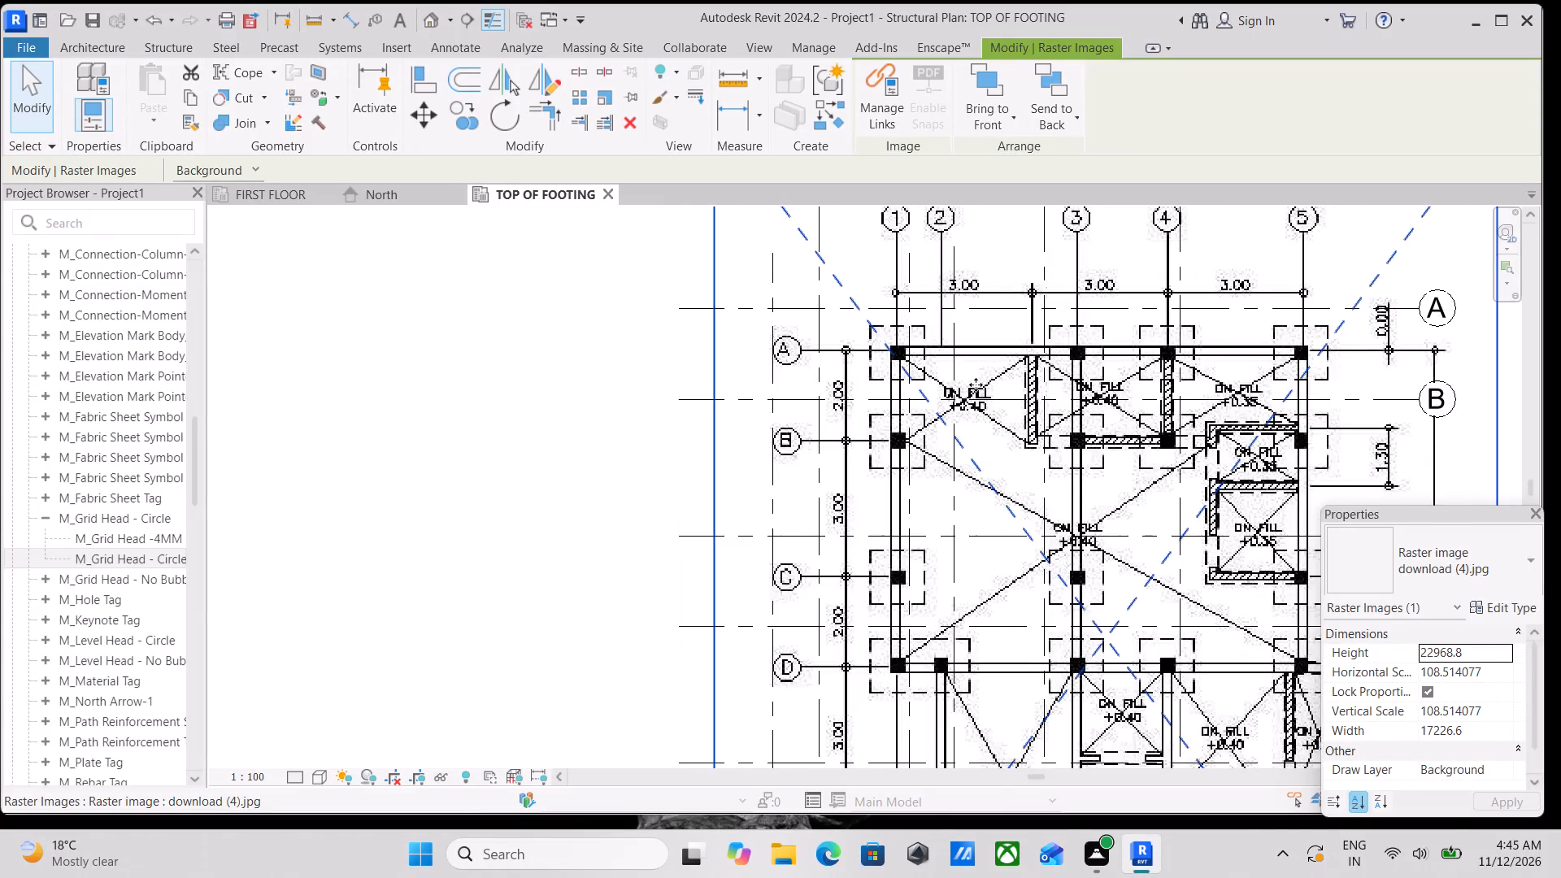
{"action": "scroll", "coordinate": [976, 385], "scroll_direction": "down", "scroll_amount": 1}
{"action": "middle_click_drag", "start_coordinate": [976, 386], "coordinate": [967, 398]}
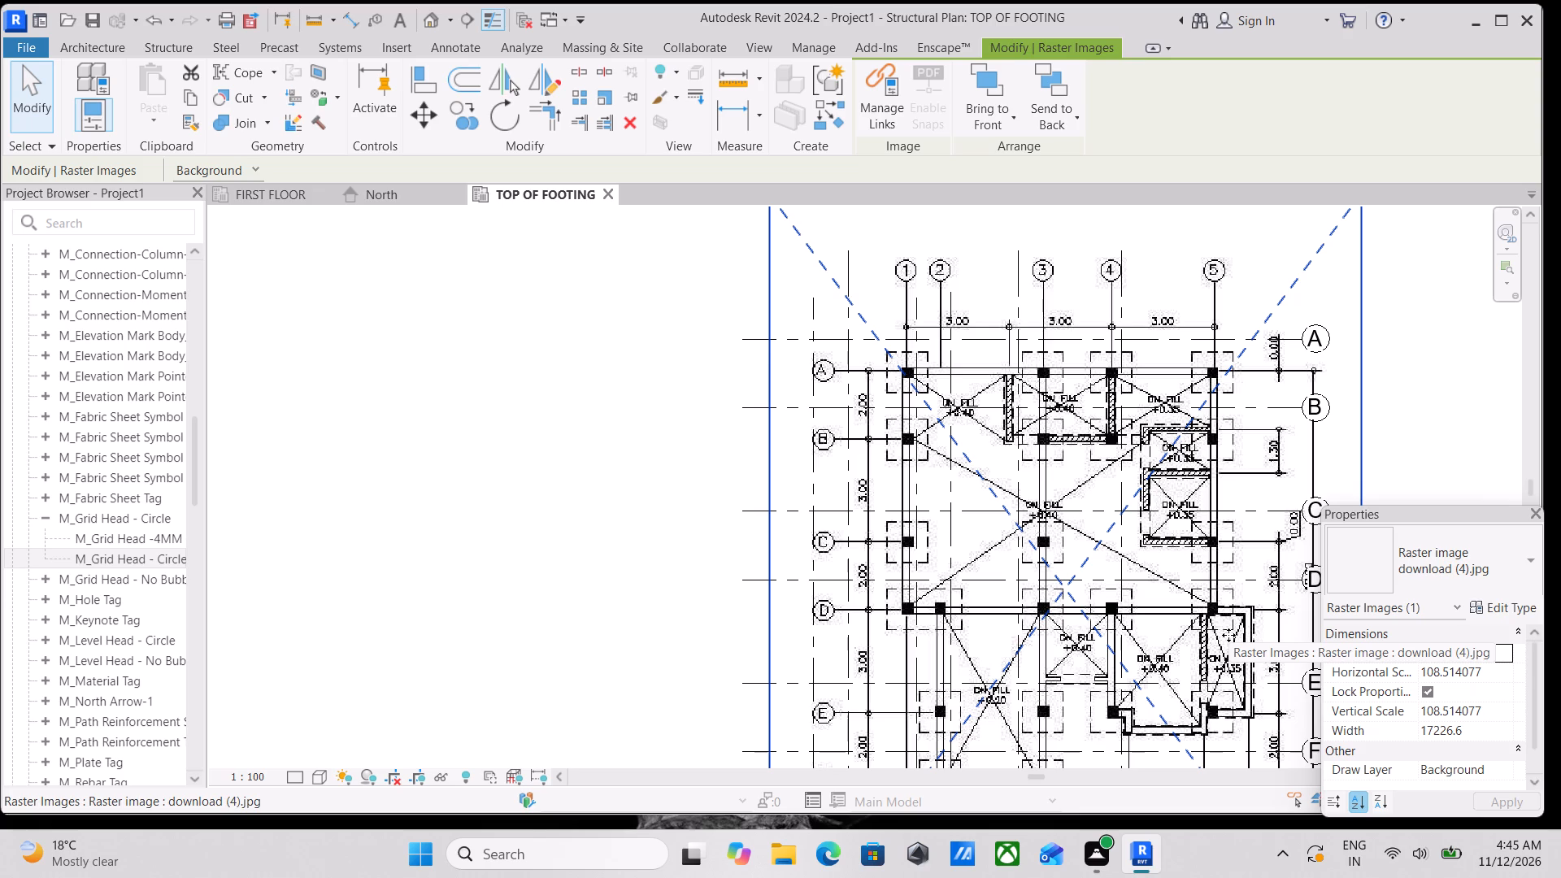
{"action": "scroll", "coordinate": [1207, 601], "scroll_direction": "up", "scroll_amount": 1}
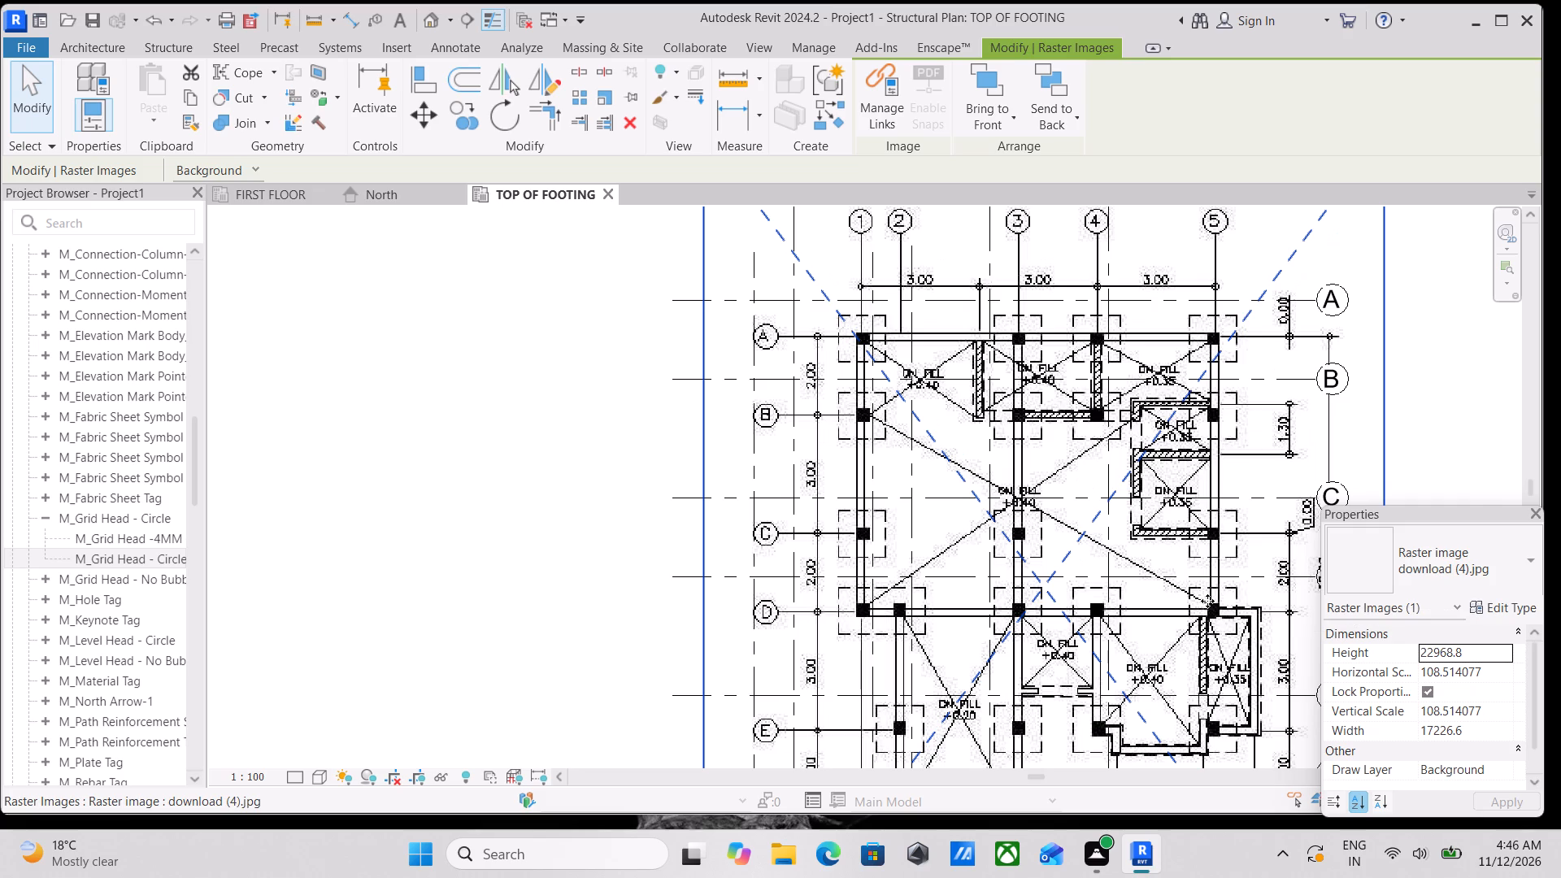
{"action": "scroll", "coordinate": [1188, 436], "scroll_direction": "up", "scroll_amount": 2}
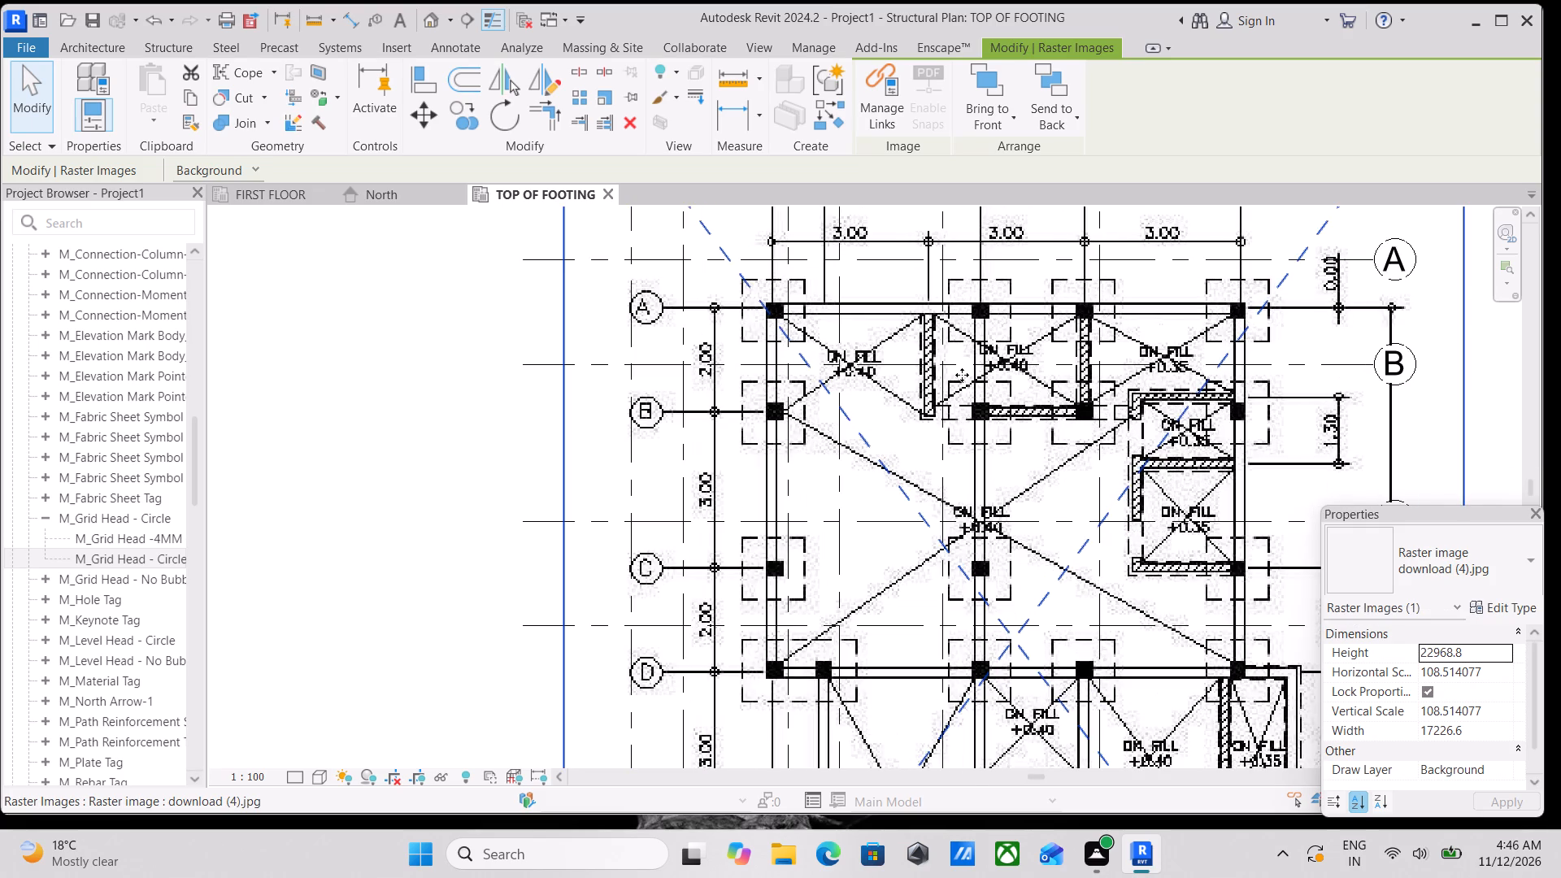
{"action": "middle_click_drag", "start_coordinate": [962, 375], "coordinate": [1233, 760]}
{"action": "scroll", "coordinate": [1047, 545], "scroll_direction": "down", "scroll_amount": 1}
{"action": "middle_click_drag", "start_coordinate": [1079, 472], "coordinate": [867, 59]}
{"action": "scroll", "coordinate": [883, 368], "scroll_direction": "up", "scroll_amount": 1}
{"action": "middle_click_drag", "start_coordinate": [883, 367], "coordinate": [846, 421]}
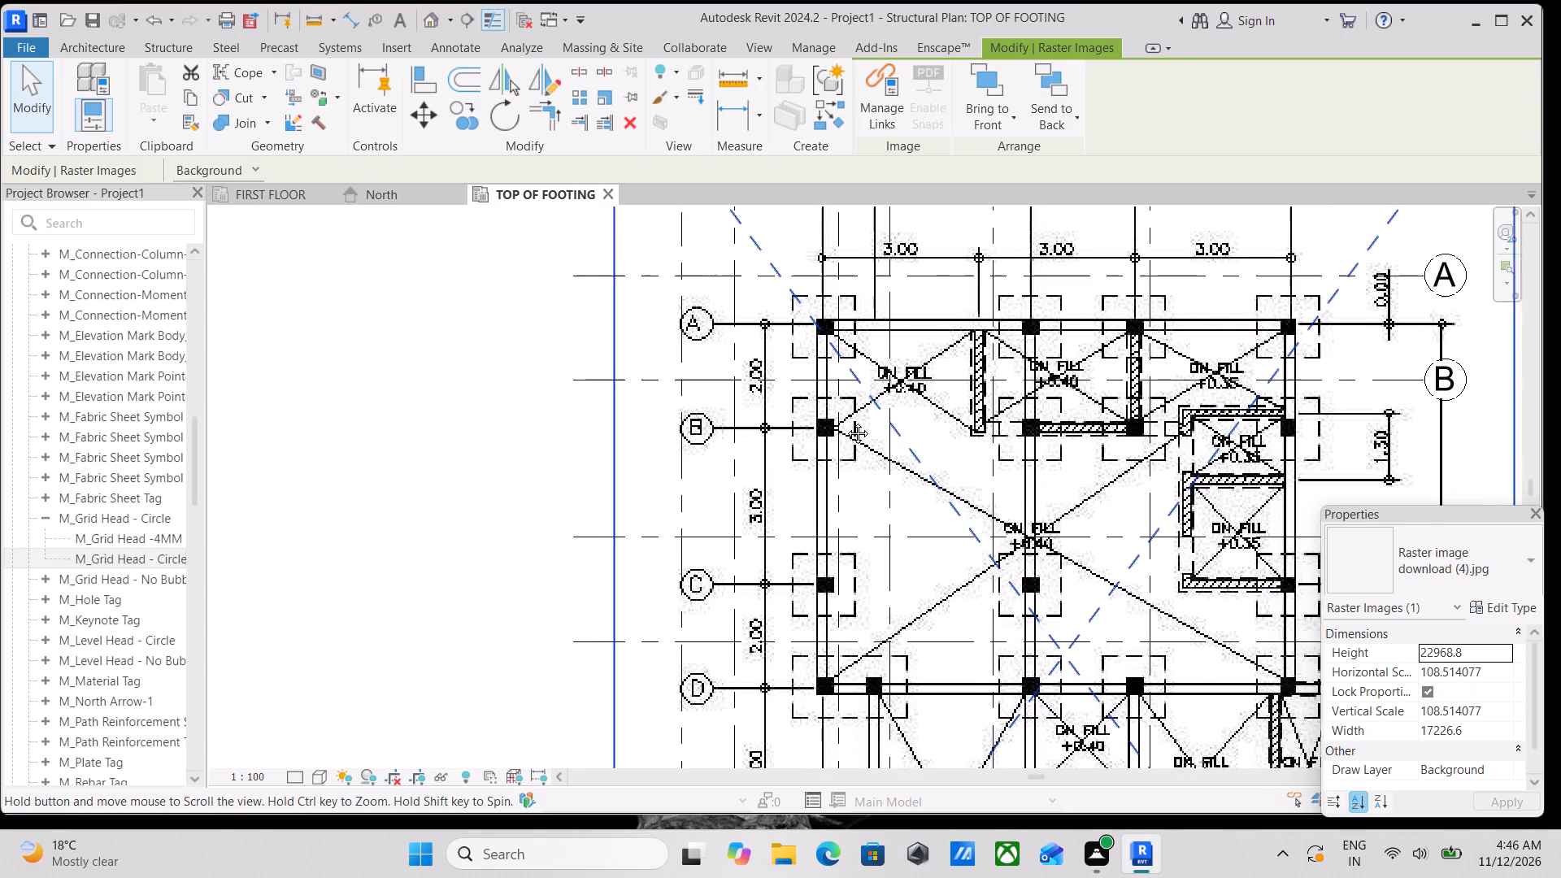
{"action": "middle_click_drag", "start_coordinate": [846, 421], "coordinate": [845, 421]}
{"action": "scroll", "coordinate": [878, 385], "scroll_direction": "up", "scroll_amount": 1}
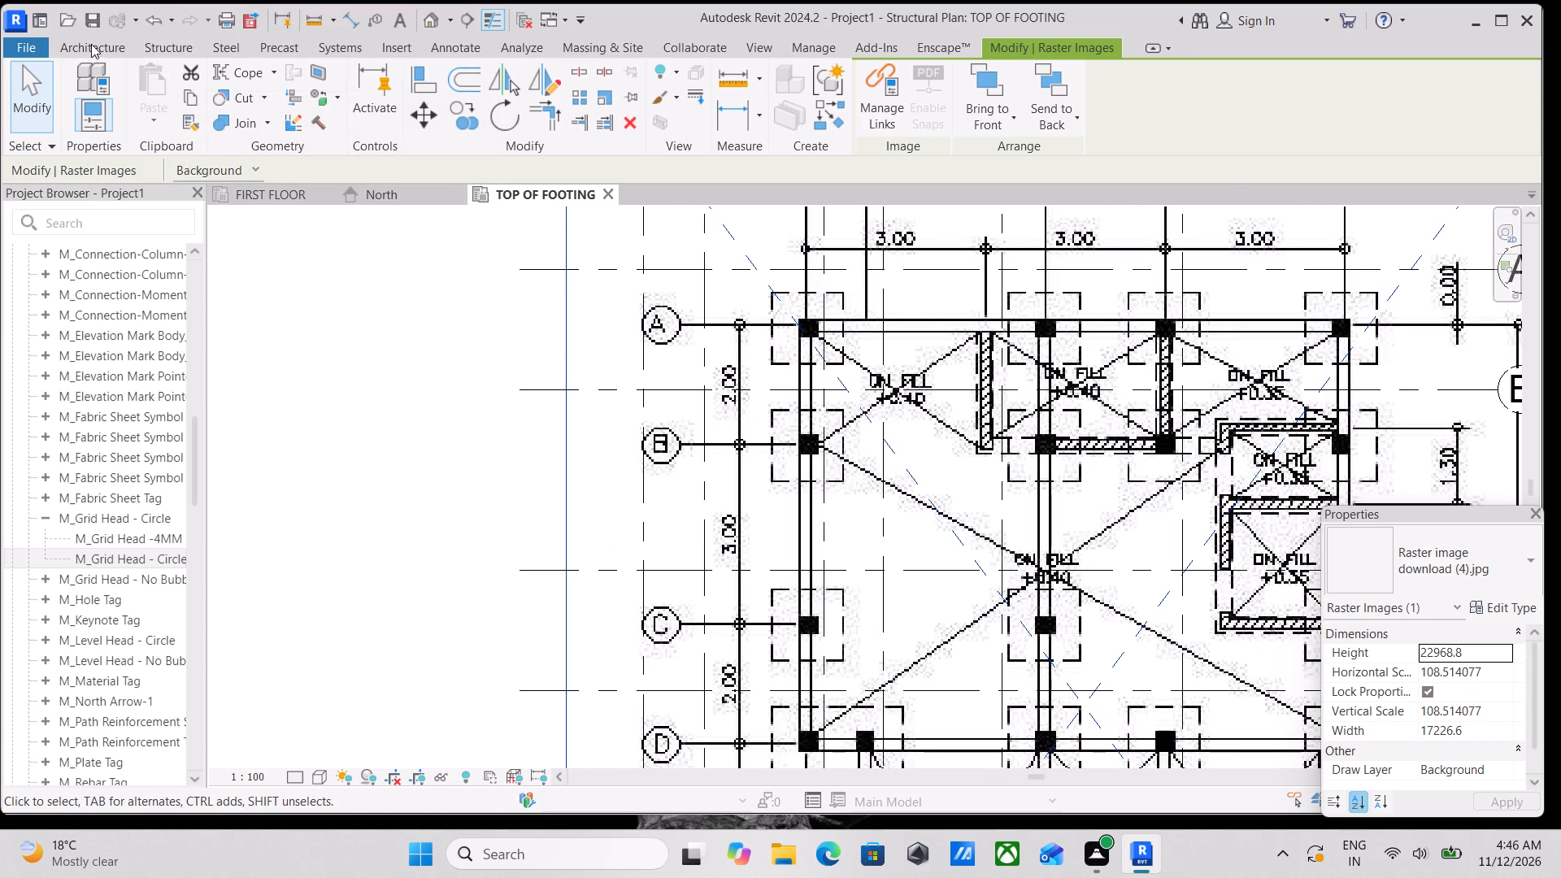
Start an isolated foundation and duplicate the M_Footing-Rectangular type under the name 1000 MM X 1000MM X 450MM.
{"action": "left_click", "coordinate": [392, 40]}
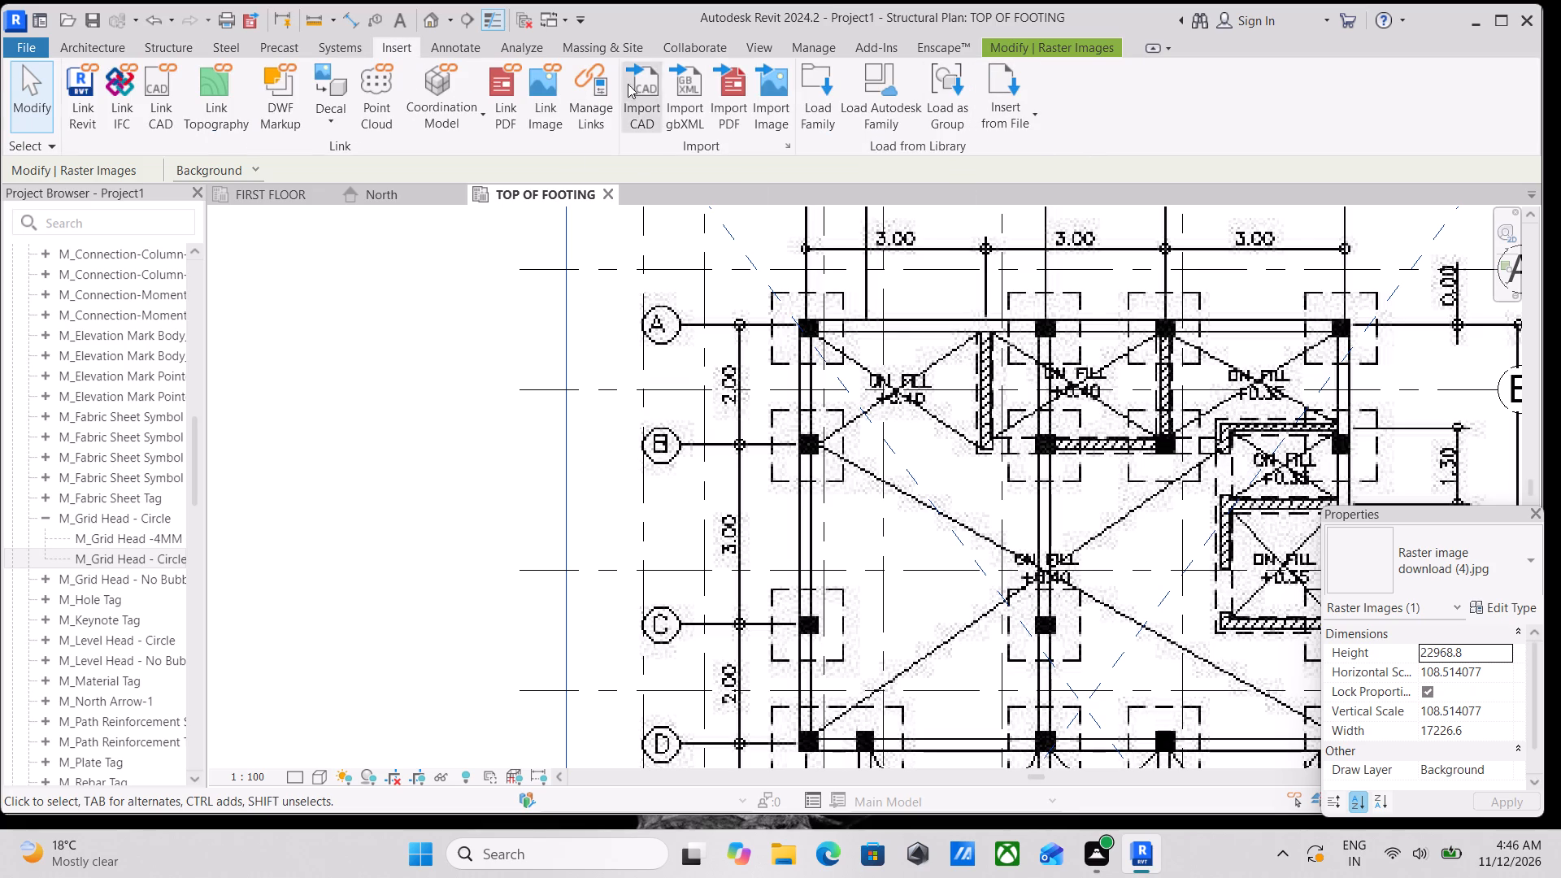
{"action": "left_click", "coordinate": [177, 50]}
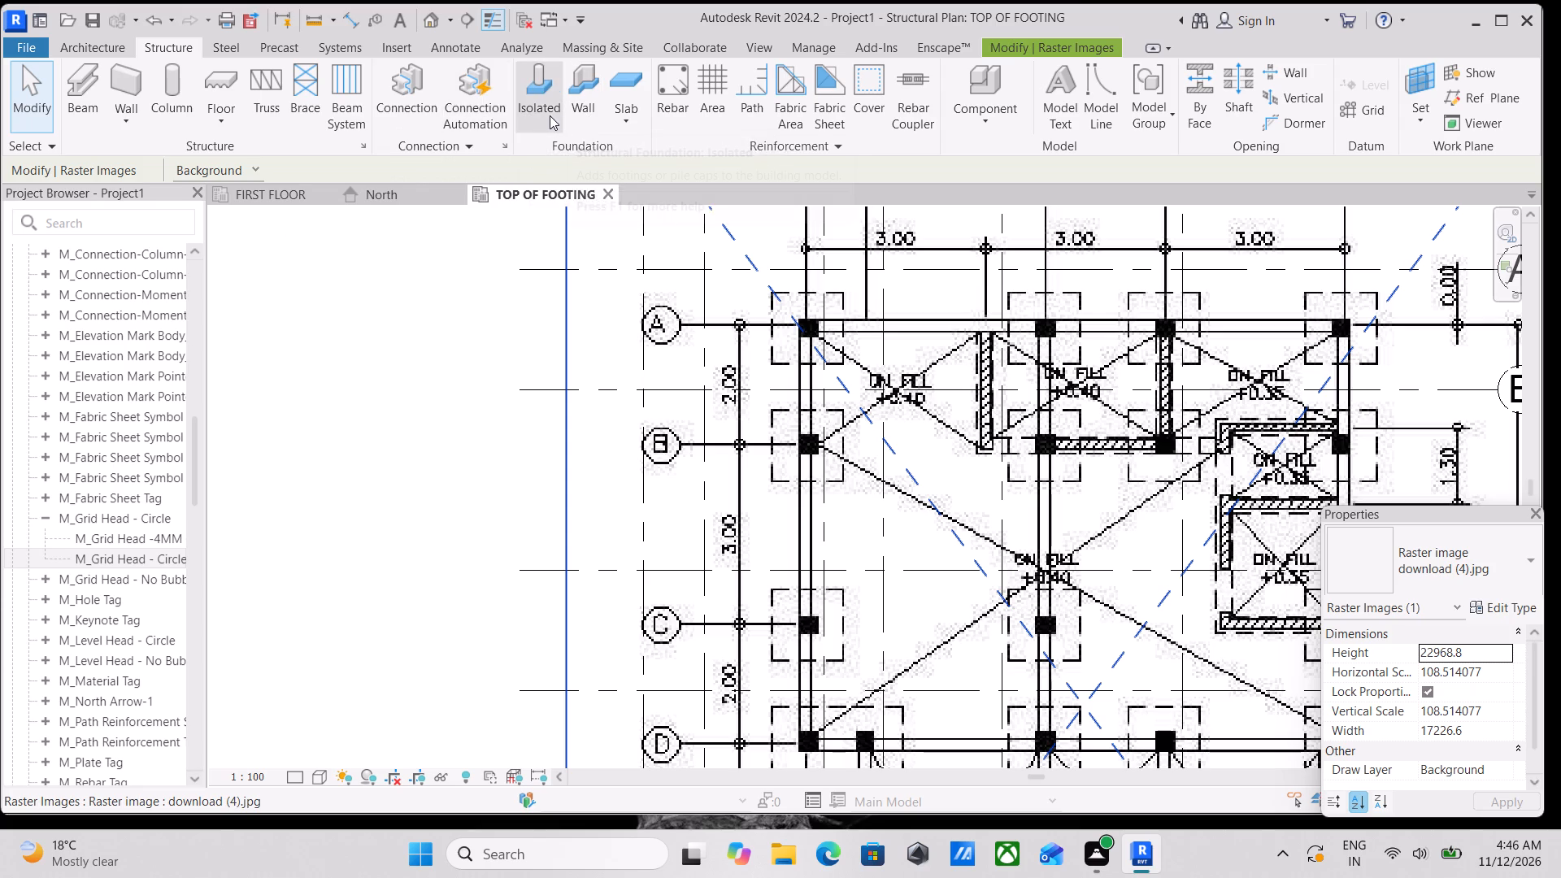
{"action": "left_click", "coordinate": [538, 96]}
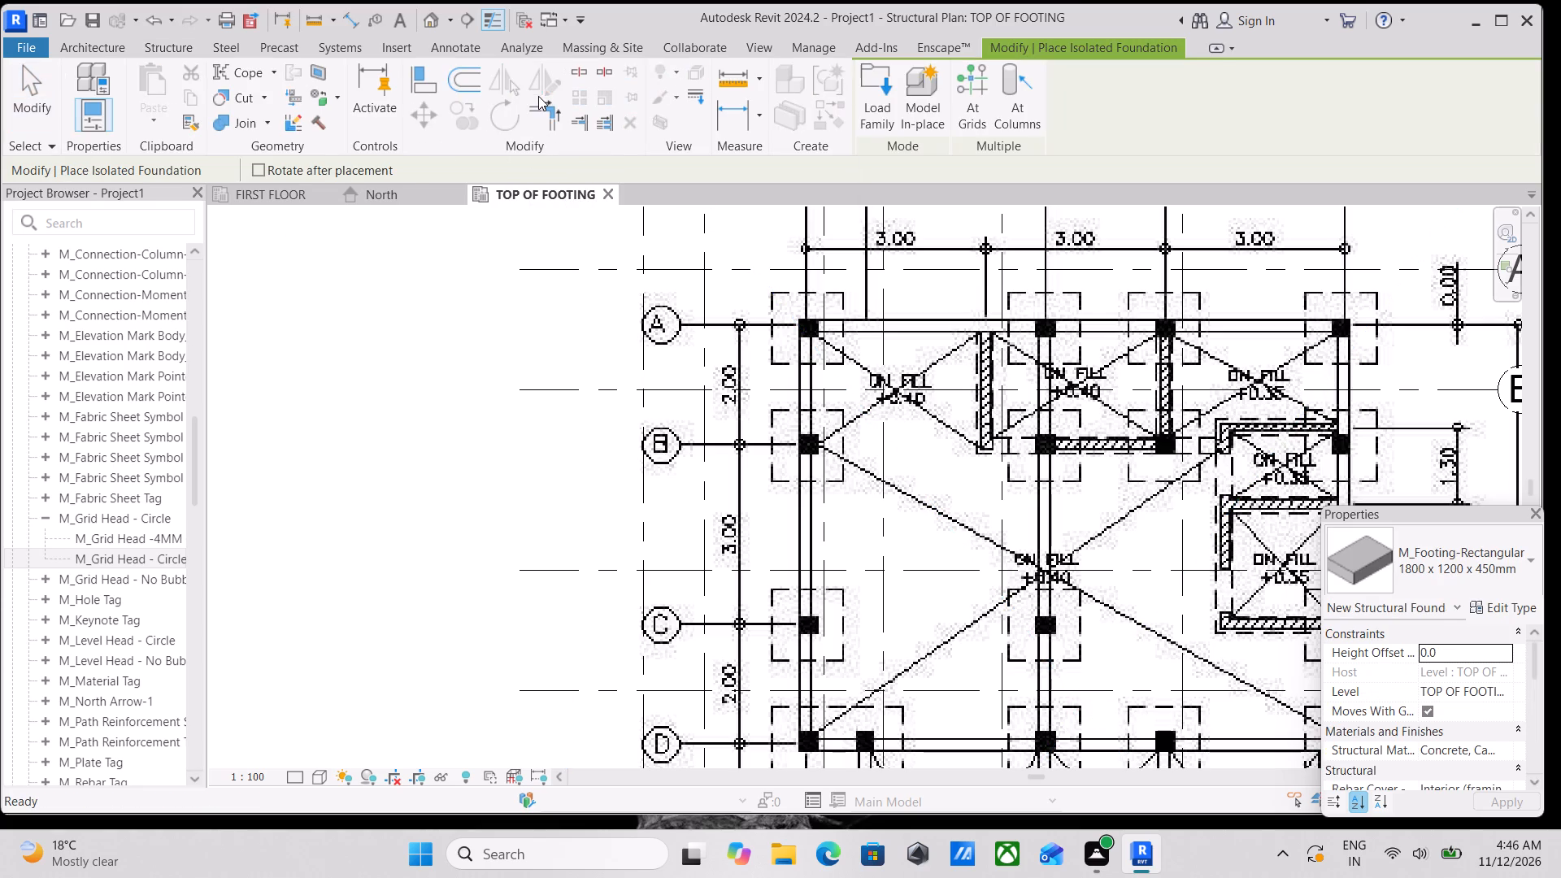
{"action": "scroll", "coordinate": [817, 331], "scroll_direction": "up", "scroll_amount": 2}
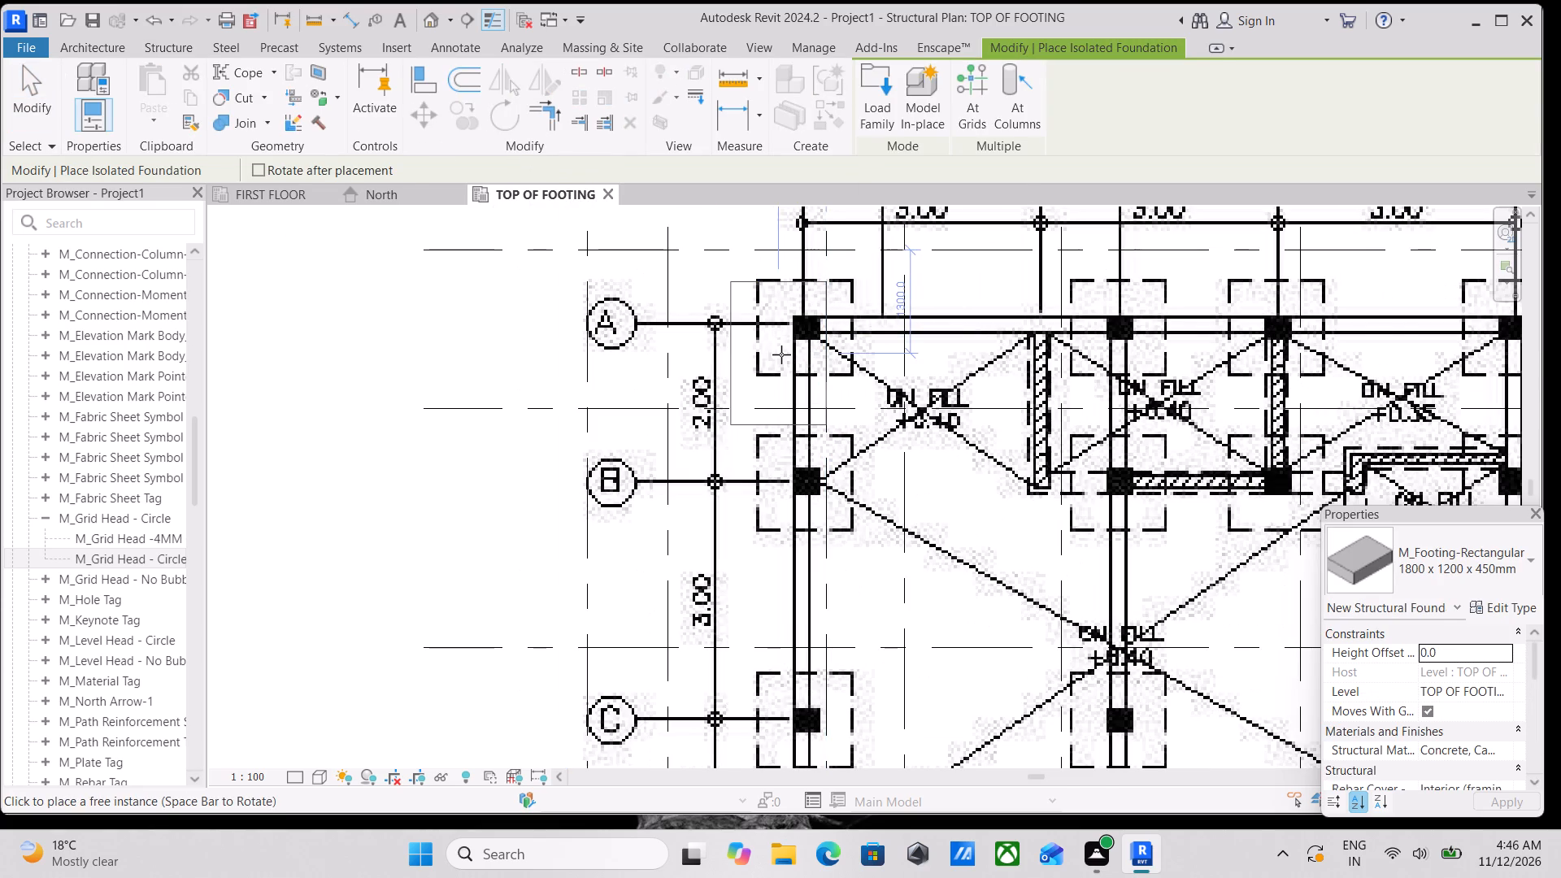
{"action": "scroll", "coordinate": [780, 354], "scroll_direction": "up", "scroll_amount": 1}
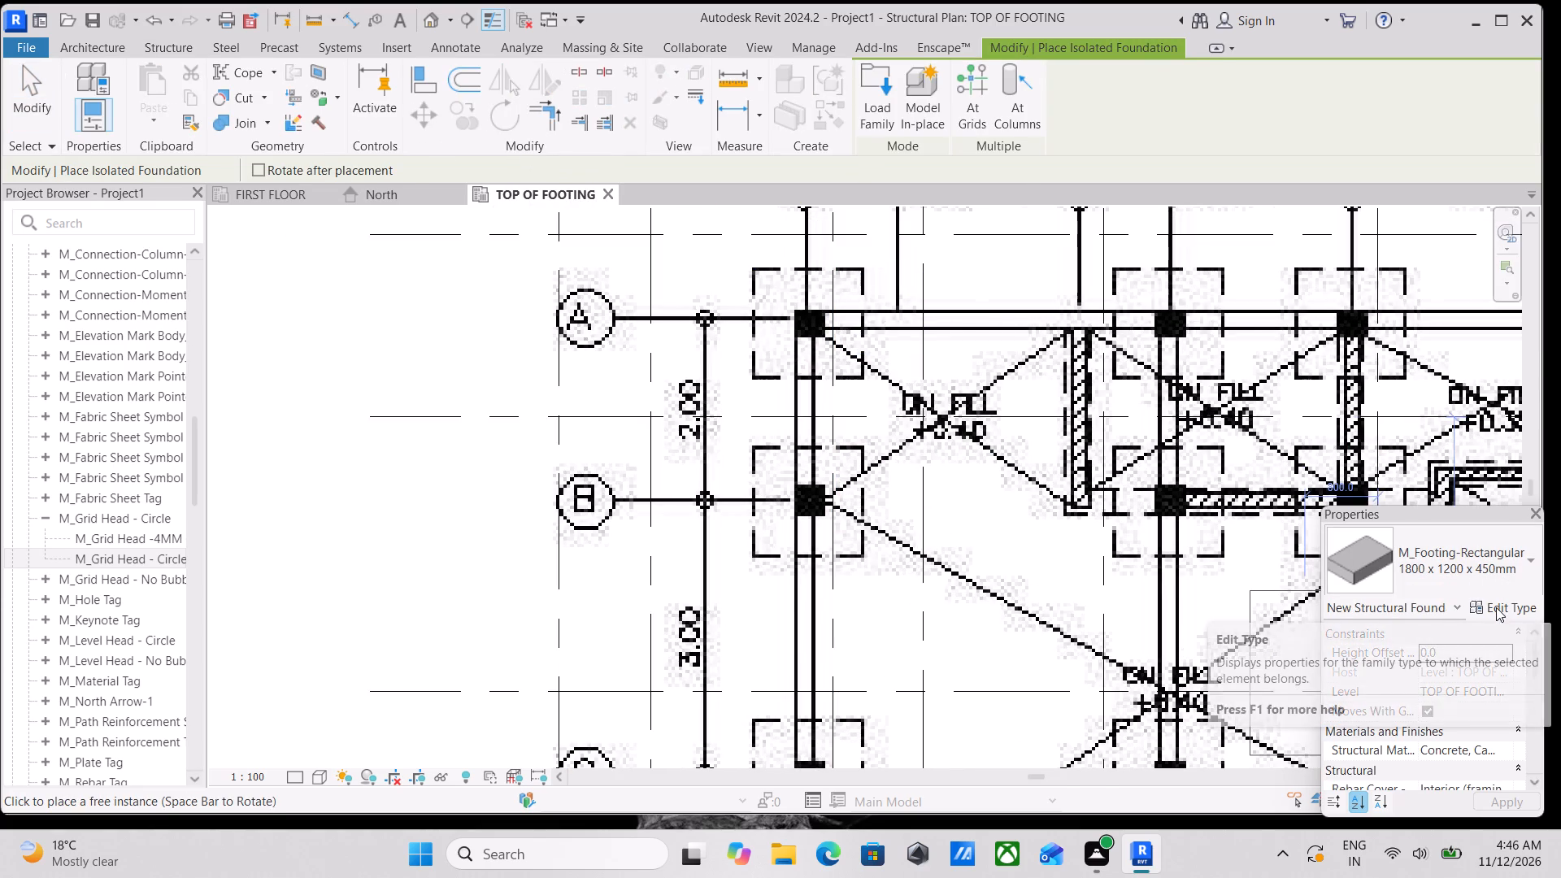
{"action": "left_click", "coordinate": [1497, 606]}
{"action": "left_click", "coordinate": [1456, 205]}
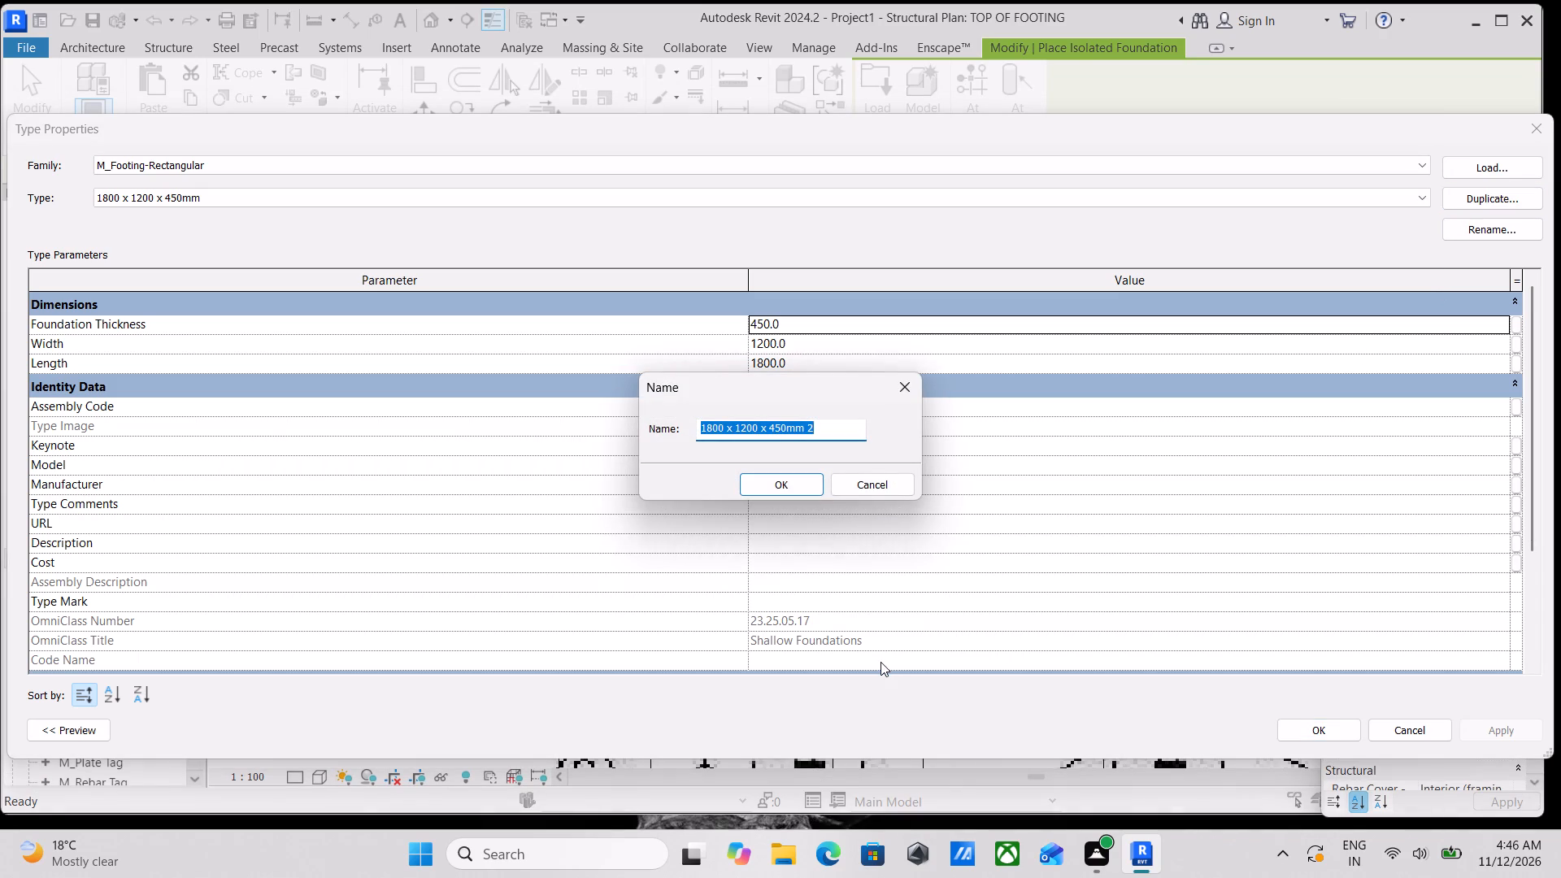
{"action": "key", "text": "1"}
{"action": "type", "text": "000"}
{"action": "key", "text": "space"}
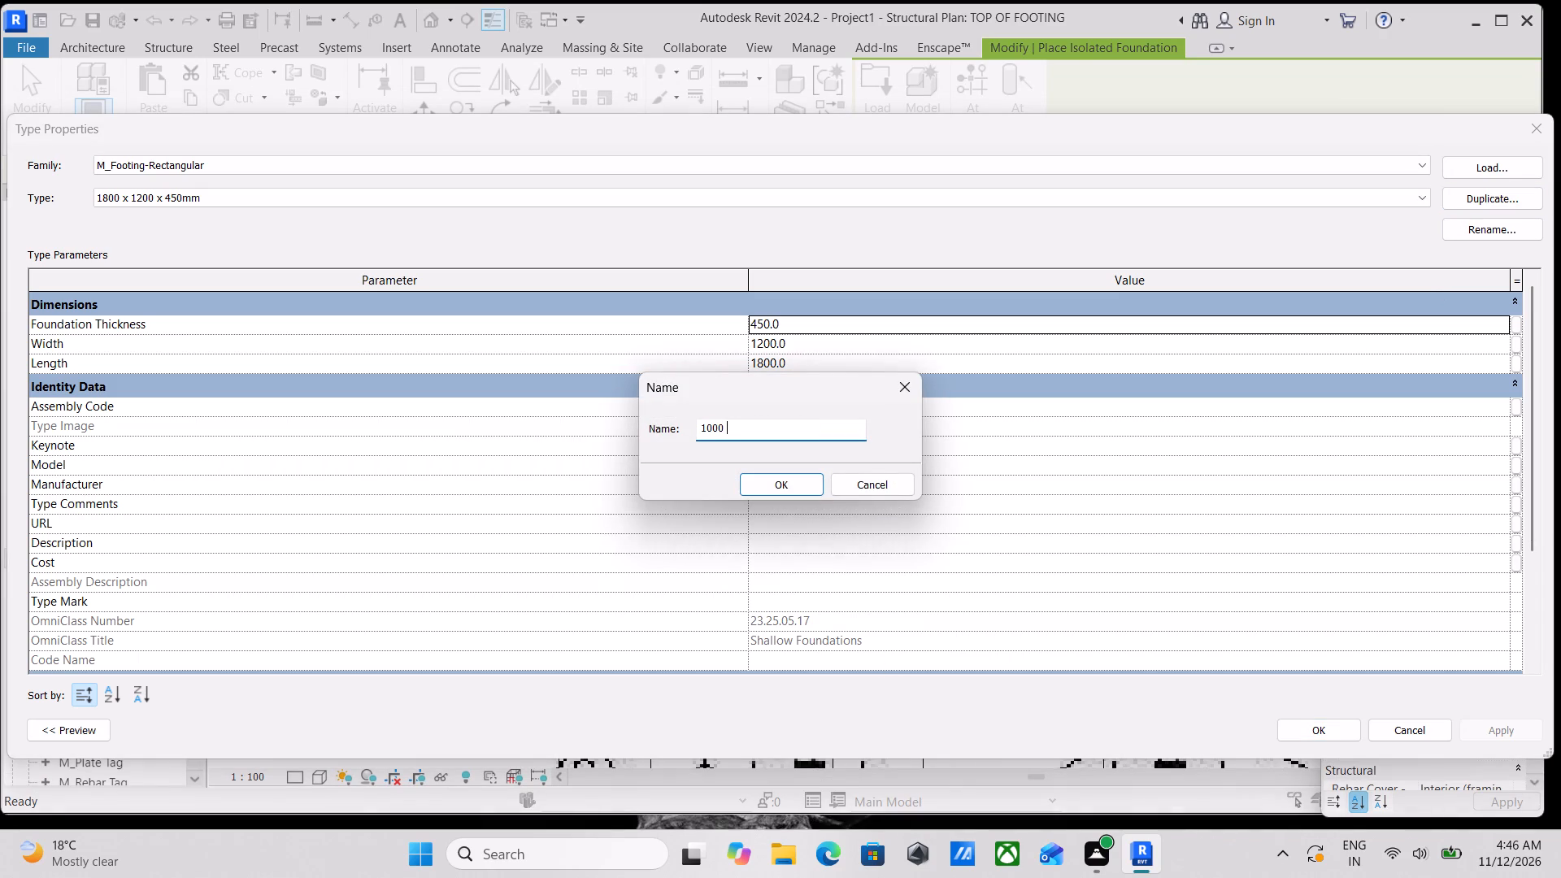
{"action": "type", "text": "MM"}
{"action": "key", "text": "space"}
{"action": "type", "text": "X"}
{"action": "key", "text": "space"}
{"action": "key", "text": "1"}
{"action": "type", "text": "000"}
{"action": "type", "text": "MM"}
{"action": "key", "text": "space"}
{"action": "type", "text": "X"}
{"action": "key", "text": "space"}
{"action": "key", "text": "4"}
{"action": "key", "text": "0"}
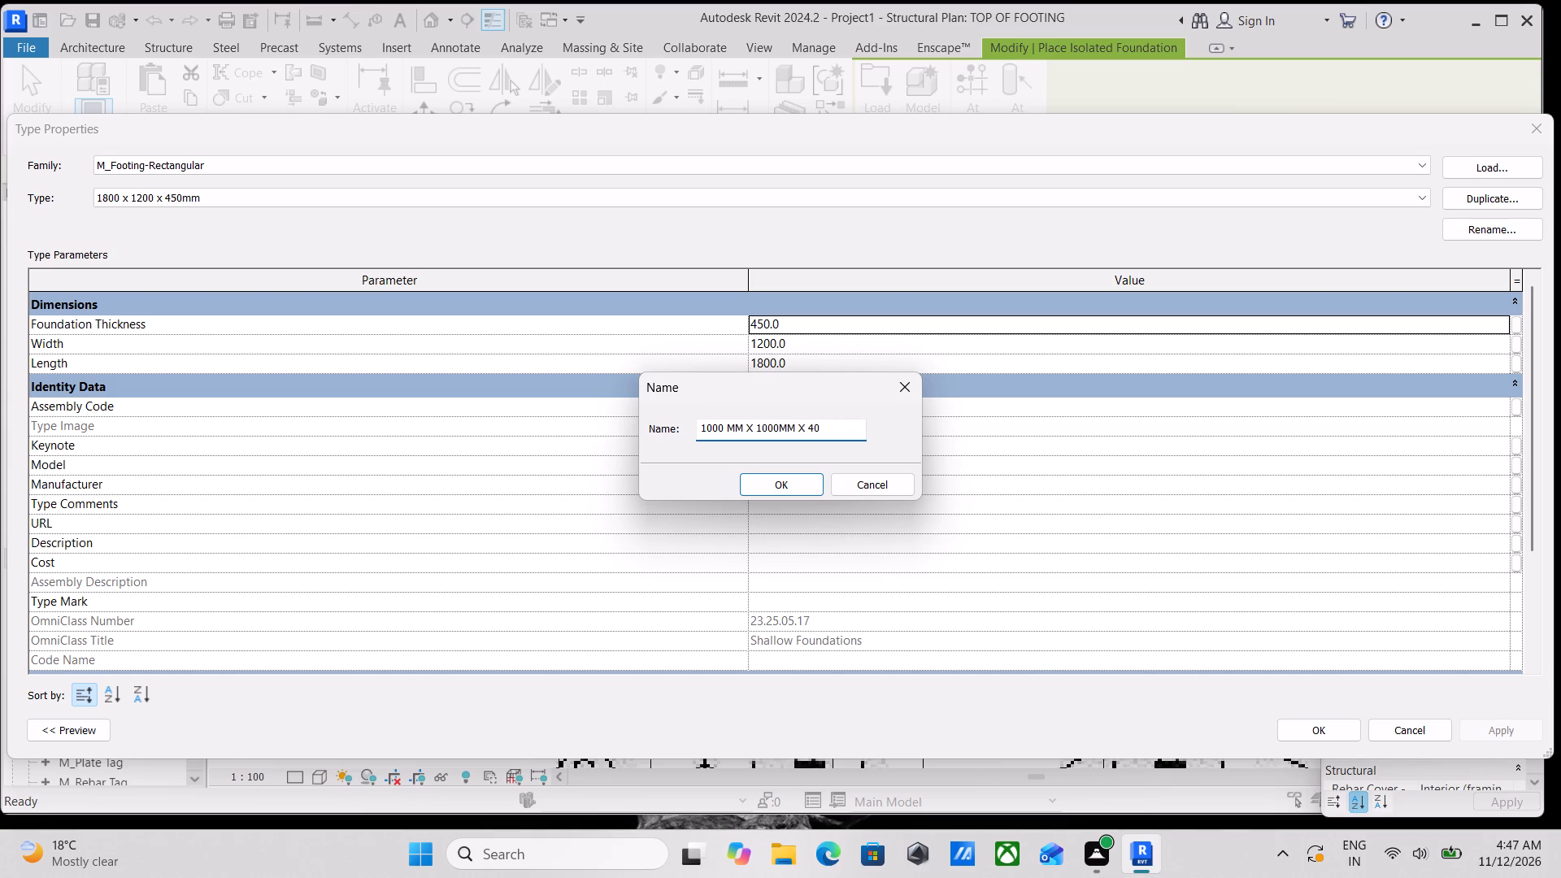
{"action": "key", "text": "BackSpace"}
{"action": "key", "text": "5"}
{"action": "key", "text": "0"}
{"action": "type", "text": "MM"}
{"action": "left_click", "coordinate": [785, 485]}
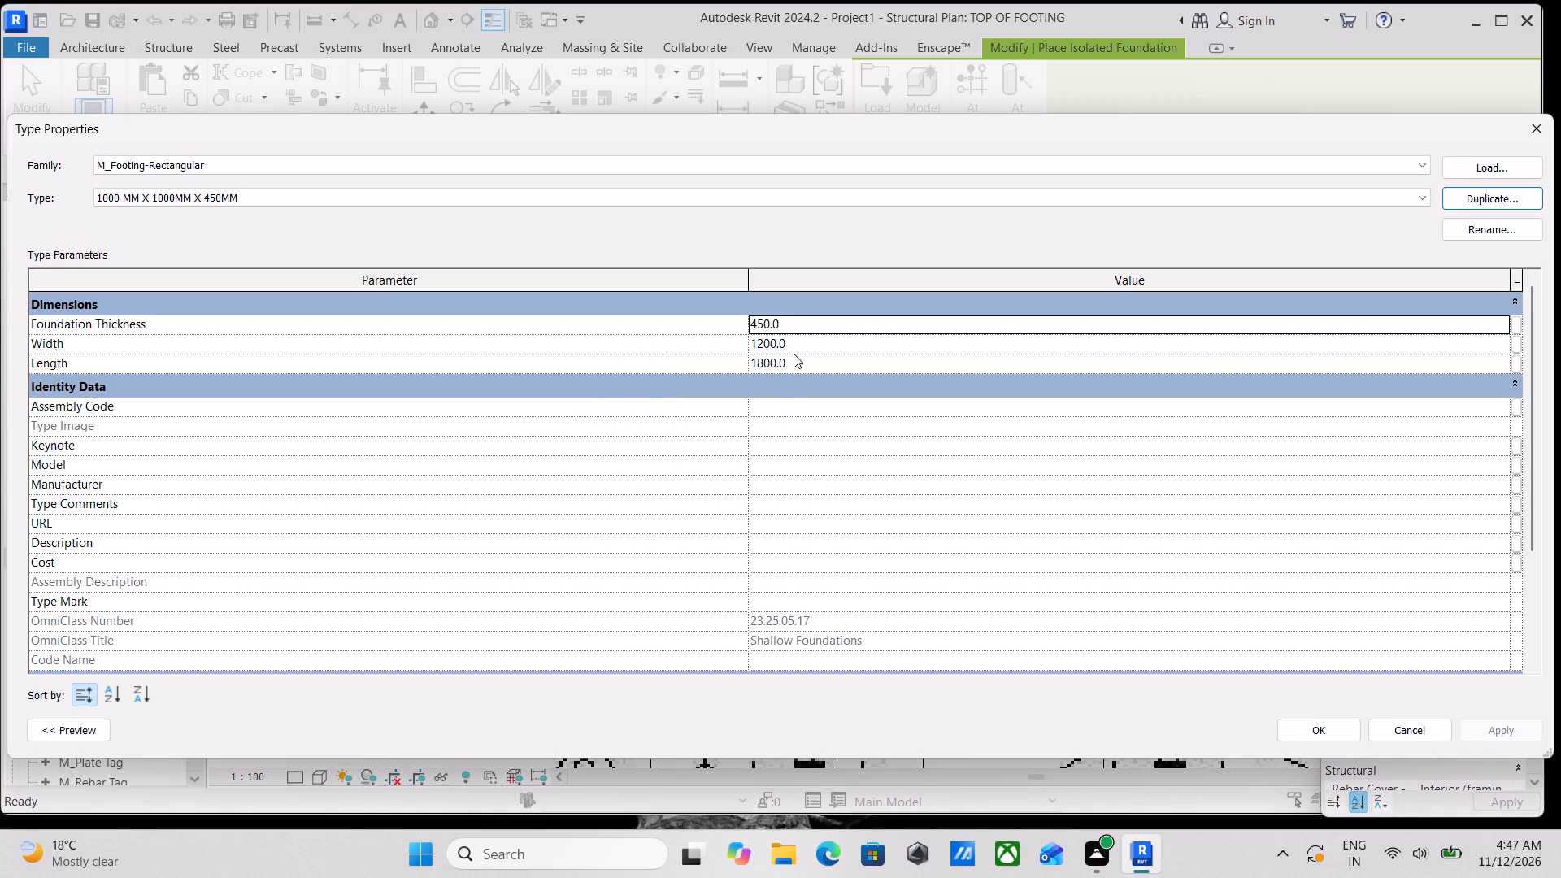
Set the new footing type's width and length to 1000 mm each and apply the changes.
{"action": "left_click", "coordinate": [798, 346]}
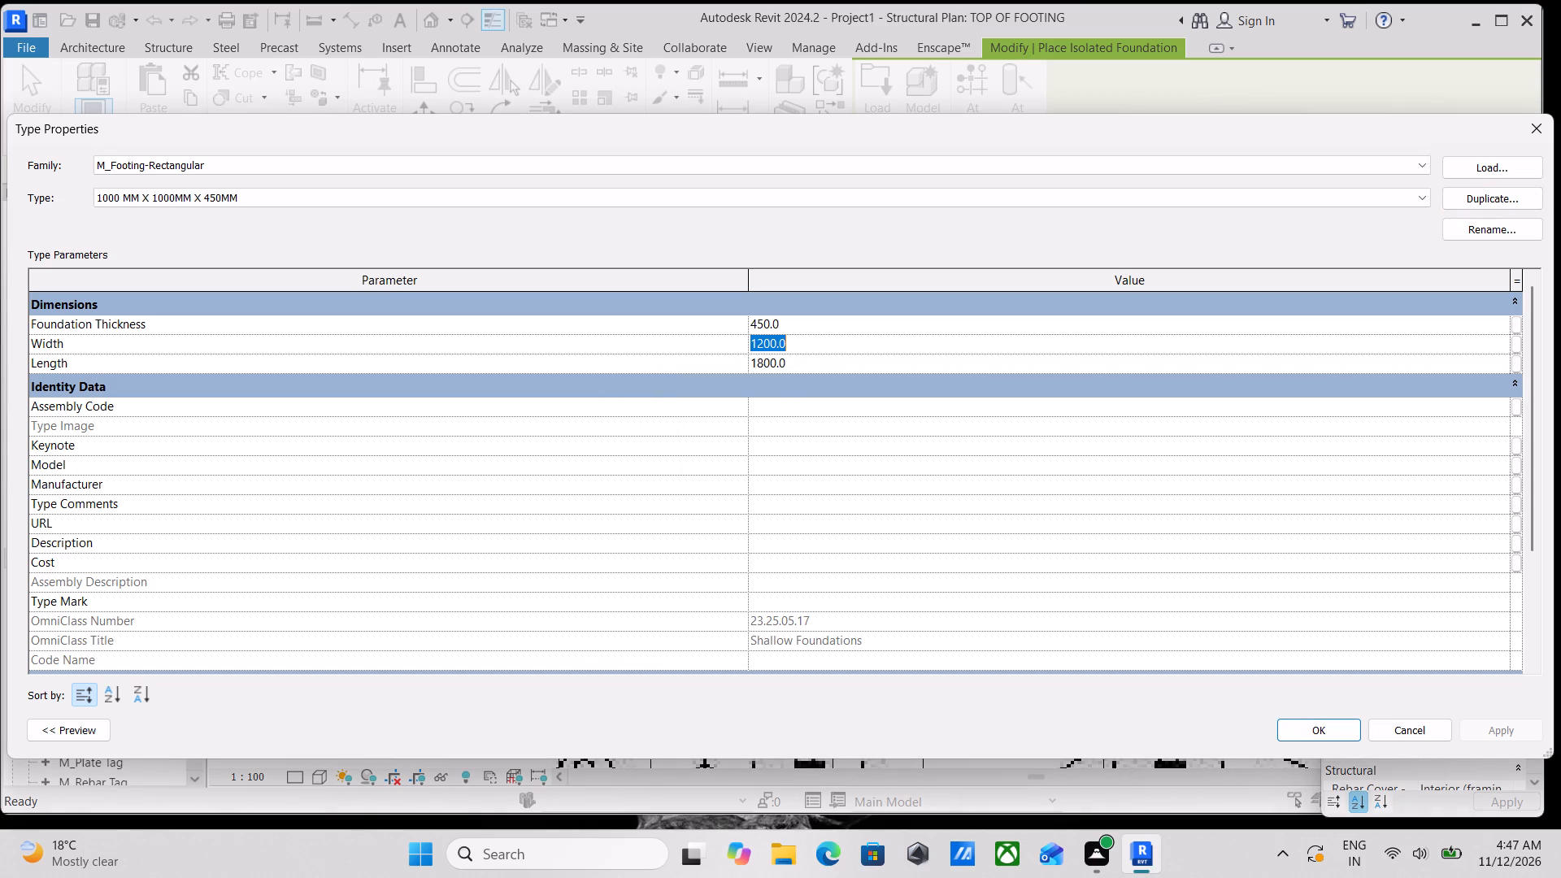
{"action": "key", "text": "1"}
{"action": "type", "text": "000"}
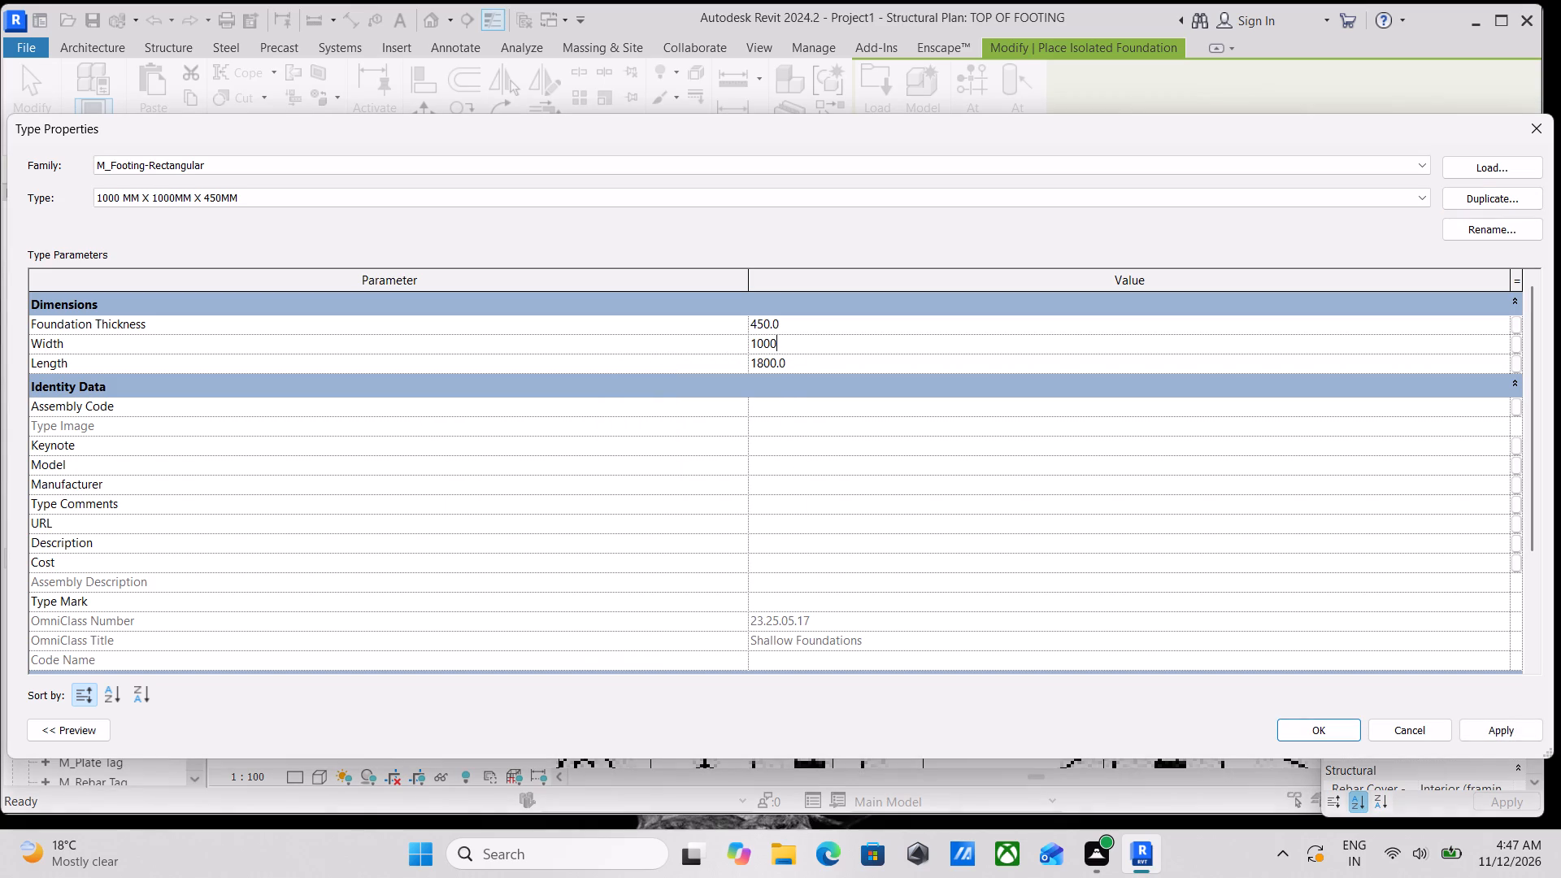
{"action": "left_click", "coordinate": [799, 363]}
{"action": "key", "text": "1"}
{"action": "type", "text": "000"}
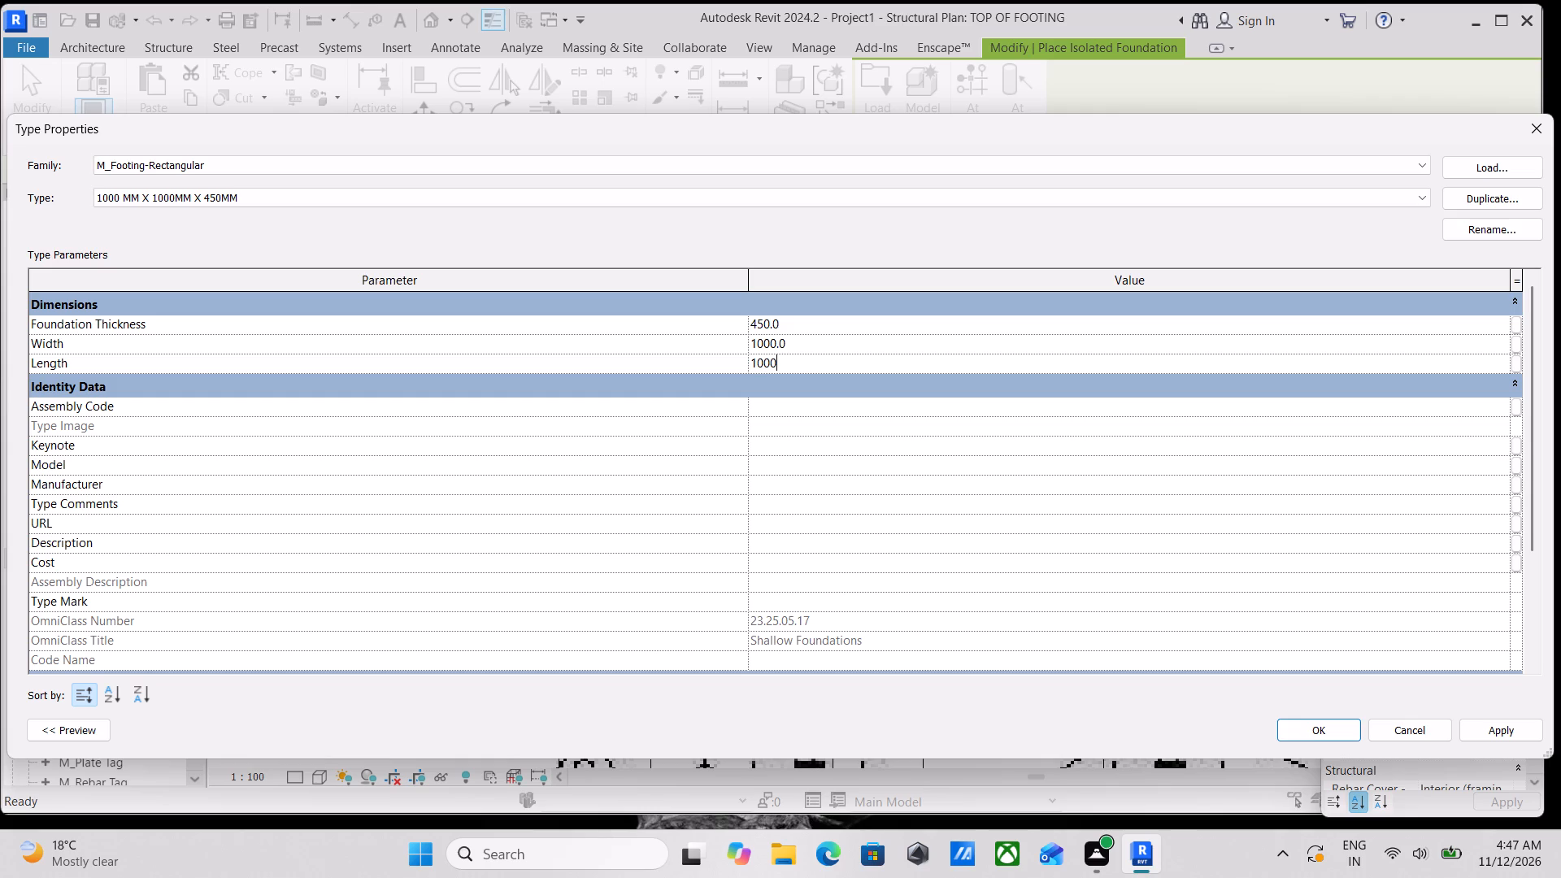
{"action": "left_click", "coordinate": [1514, 735]}
{"action": "left_click", "coordinate": [1300, 721]}
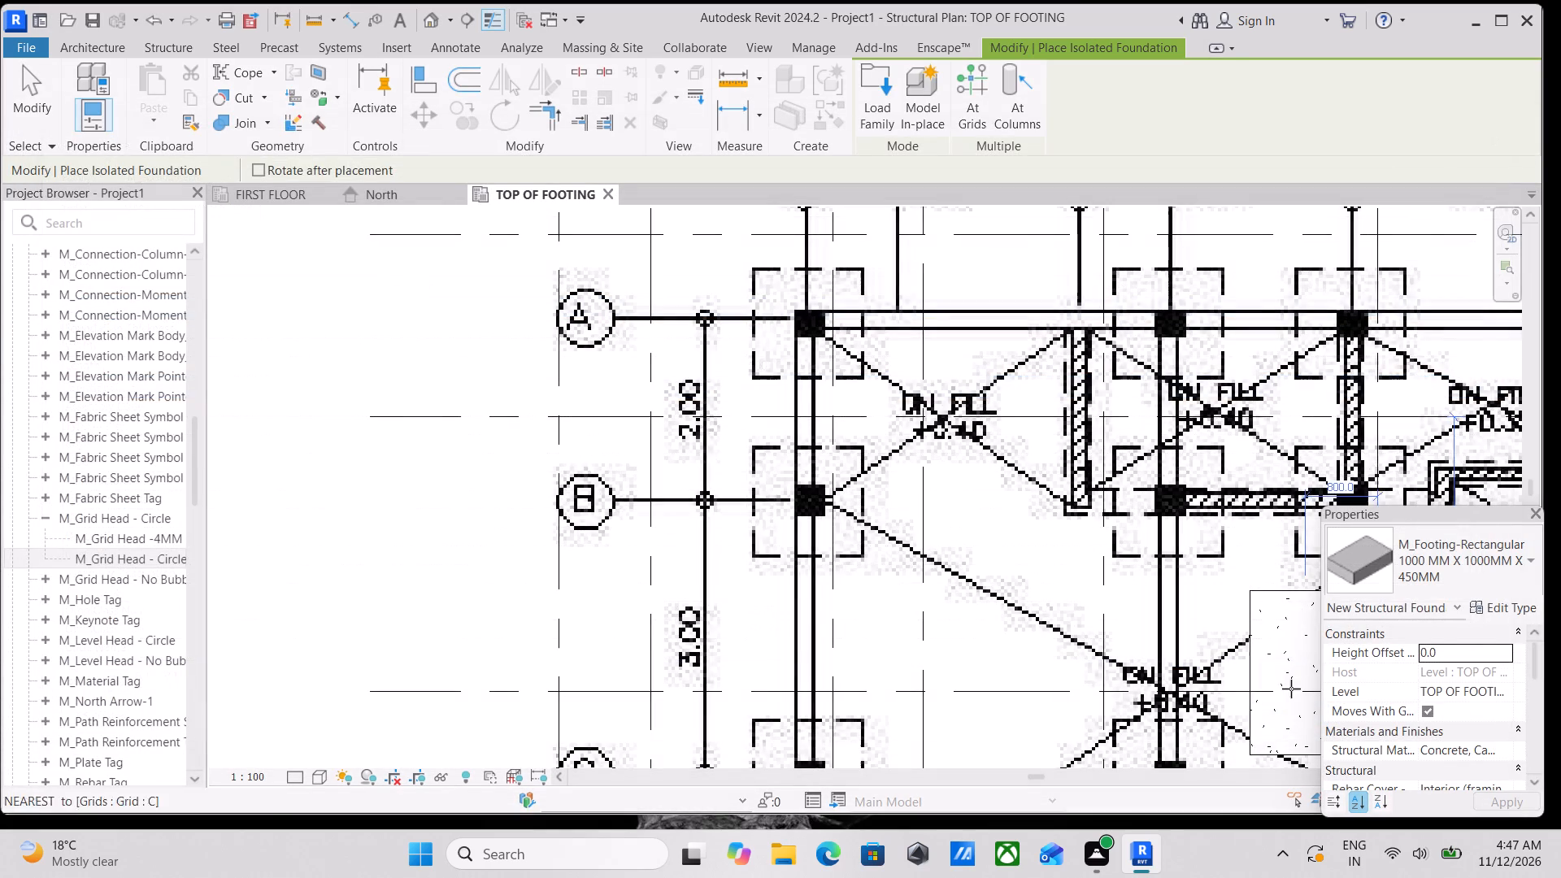
Compare the new footing's placement preview with the dashed footing outline at A-1 on the plan image, and leave placement.
{"action": "scroll", "coordinate": [778, 328], "scroll_direction": "up", "scroll_amount": 2}
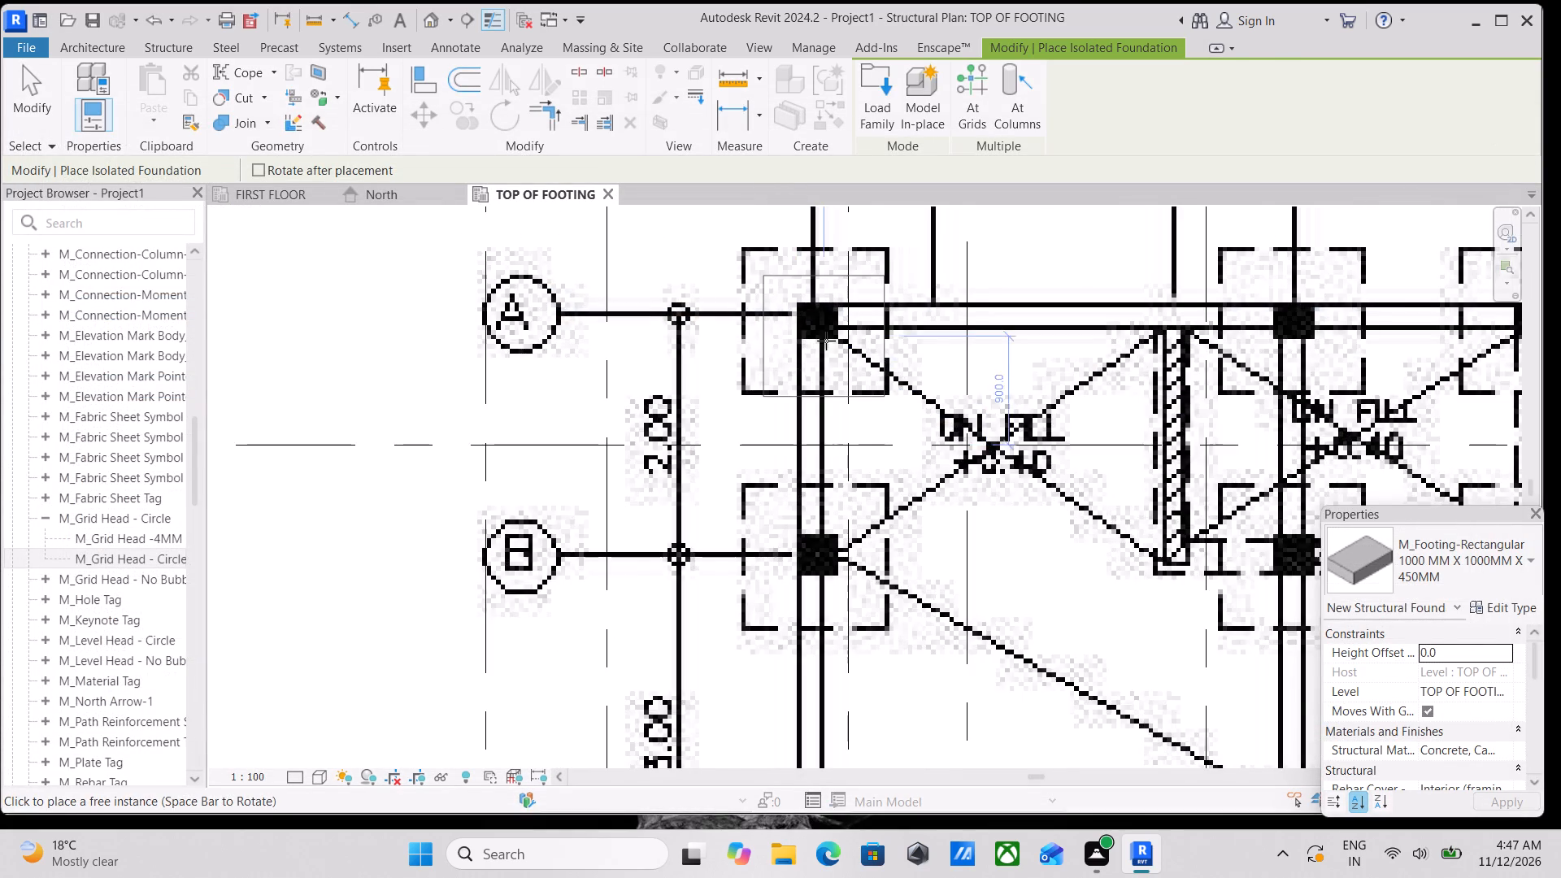
{"action": "scroll", "coordinate": [826, 339], "scroll_direction": "down", "scroll_amount": 1}
{"action": "middle_click_drag", "start_coordinate": [826, 339], "coordinate": [861, 431]}
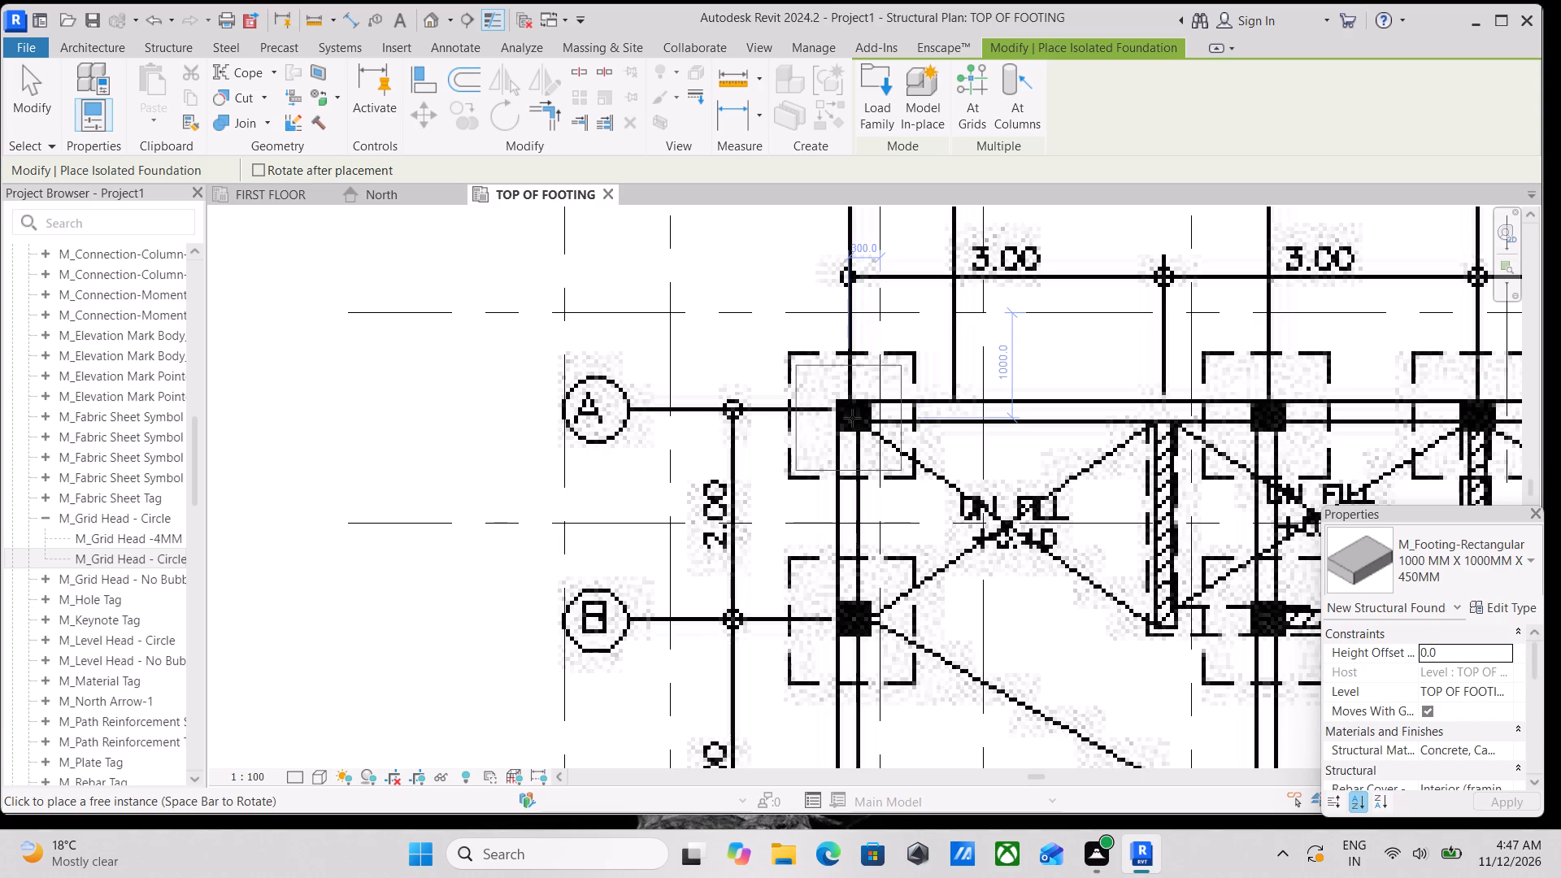
{"action": "scroll", "coordinate": [852, 418], "scroll_direction": "down", "scroll_amount": 3}
{"action": "scroll", "coordinate": [852, 418], "scroll_direction": "up", "scroll_amount": 2}
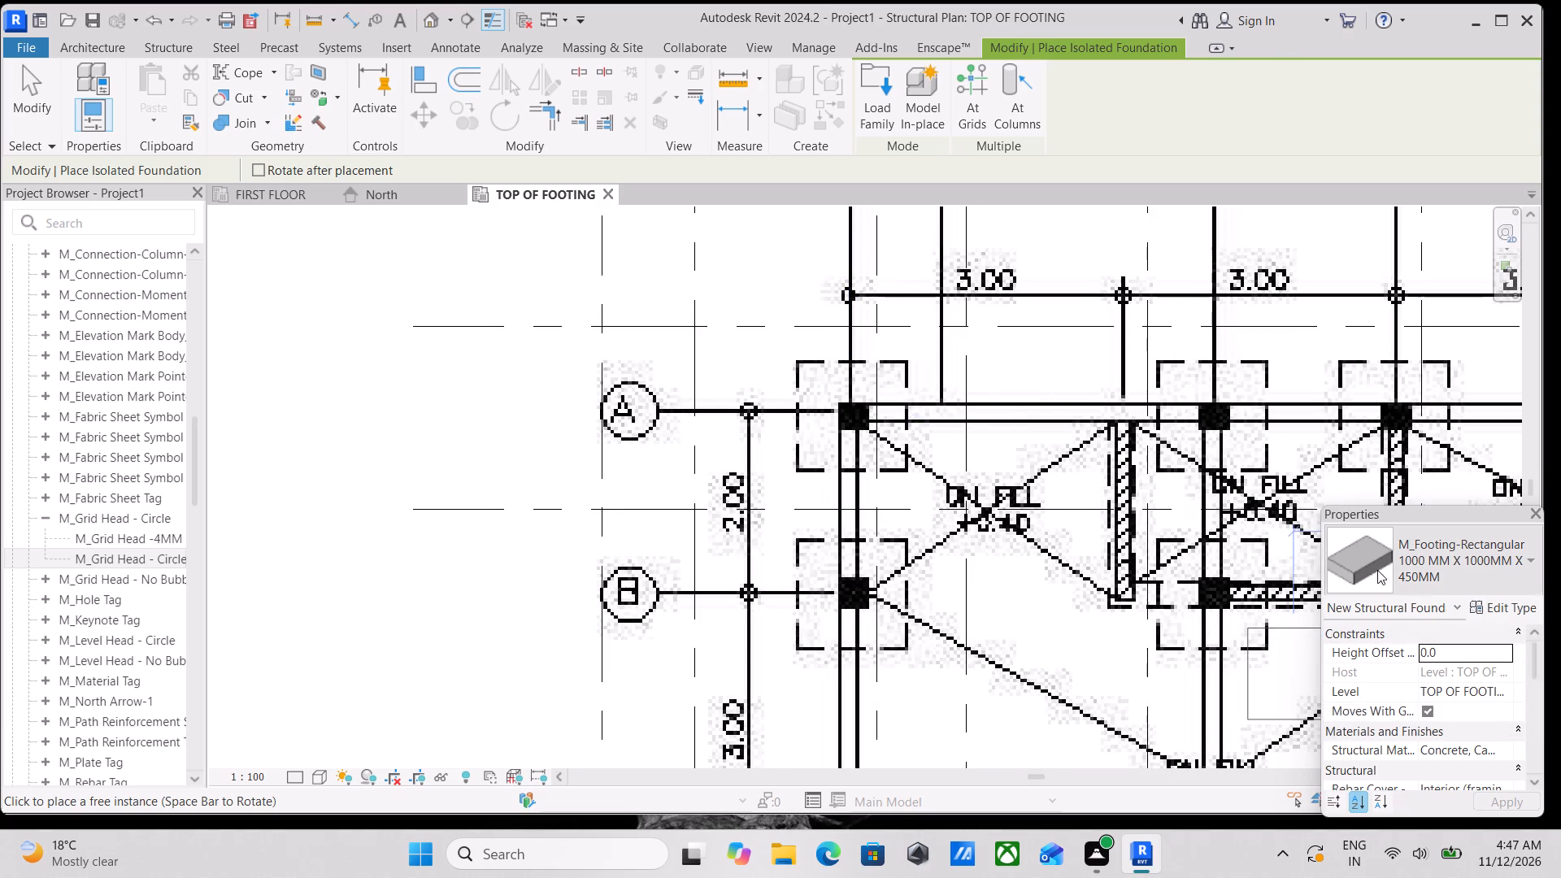
{"action": "scroll", "coordinate": [804, 488], "scroll_direction": "up", "scroll_amount": 1}
{"action": "scroll", "coordinate": [815, 387], "scroll_direction": "up", "scroll_amount": 2}
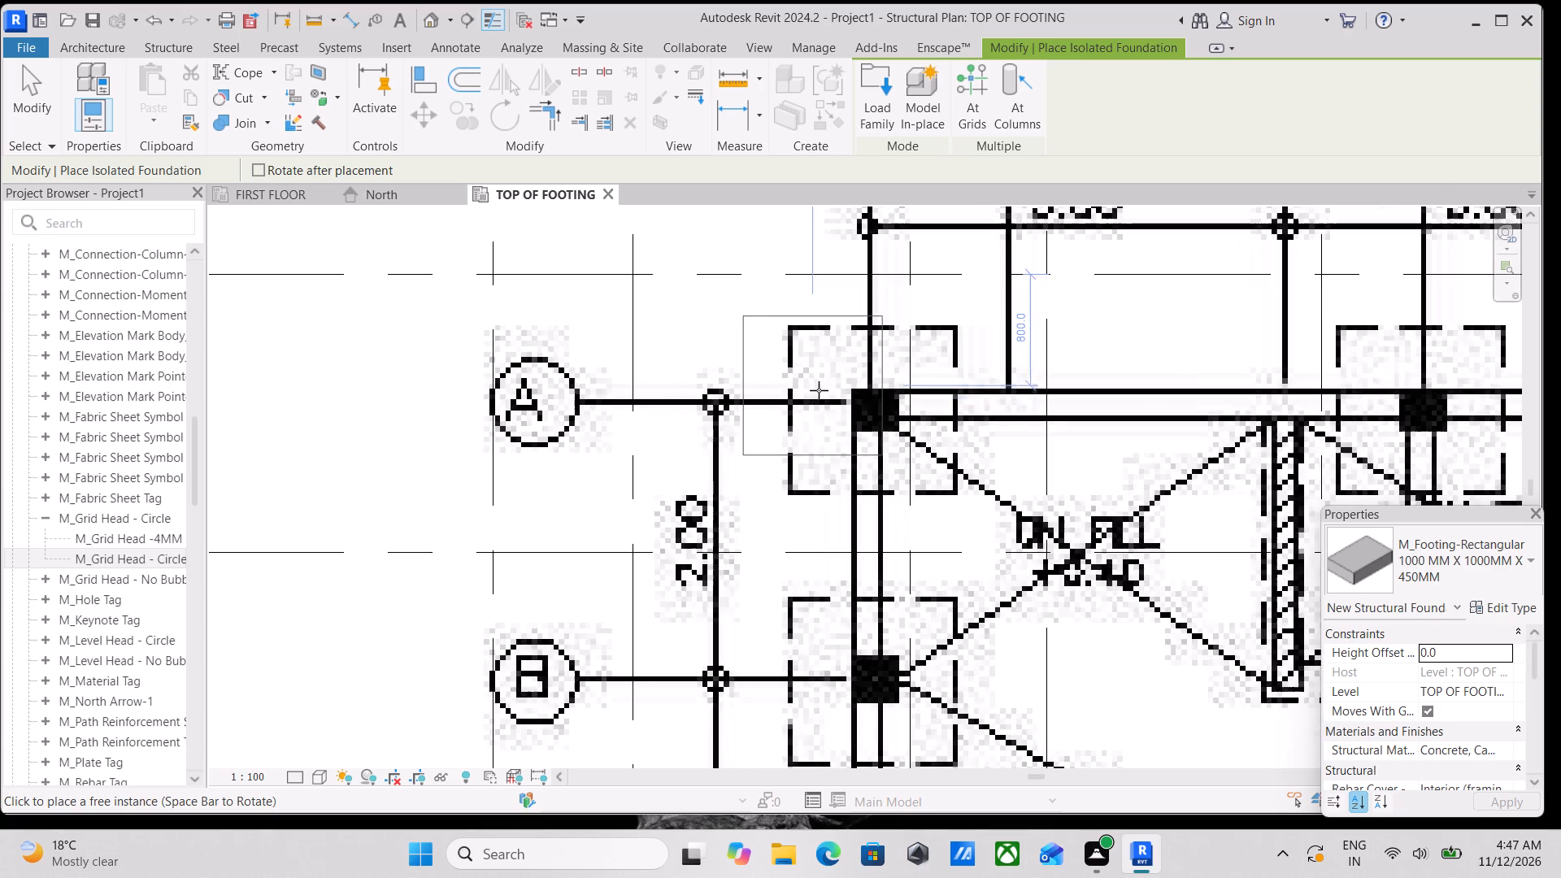
{"action": "scroll", "coordinate": [829, 365], "scroll_direction": "up", "scroll_amount": 3}
{"action": "middle_click_drag", "start_coordinate": [846, 420], "coordinate": [861, 482]}
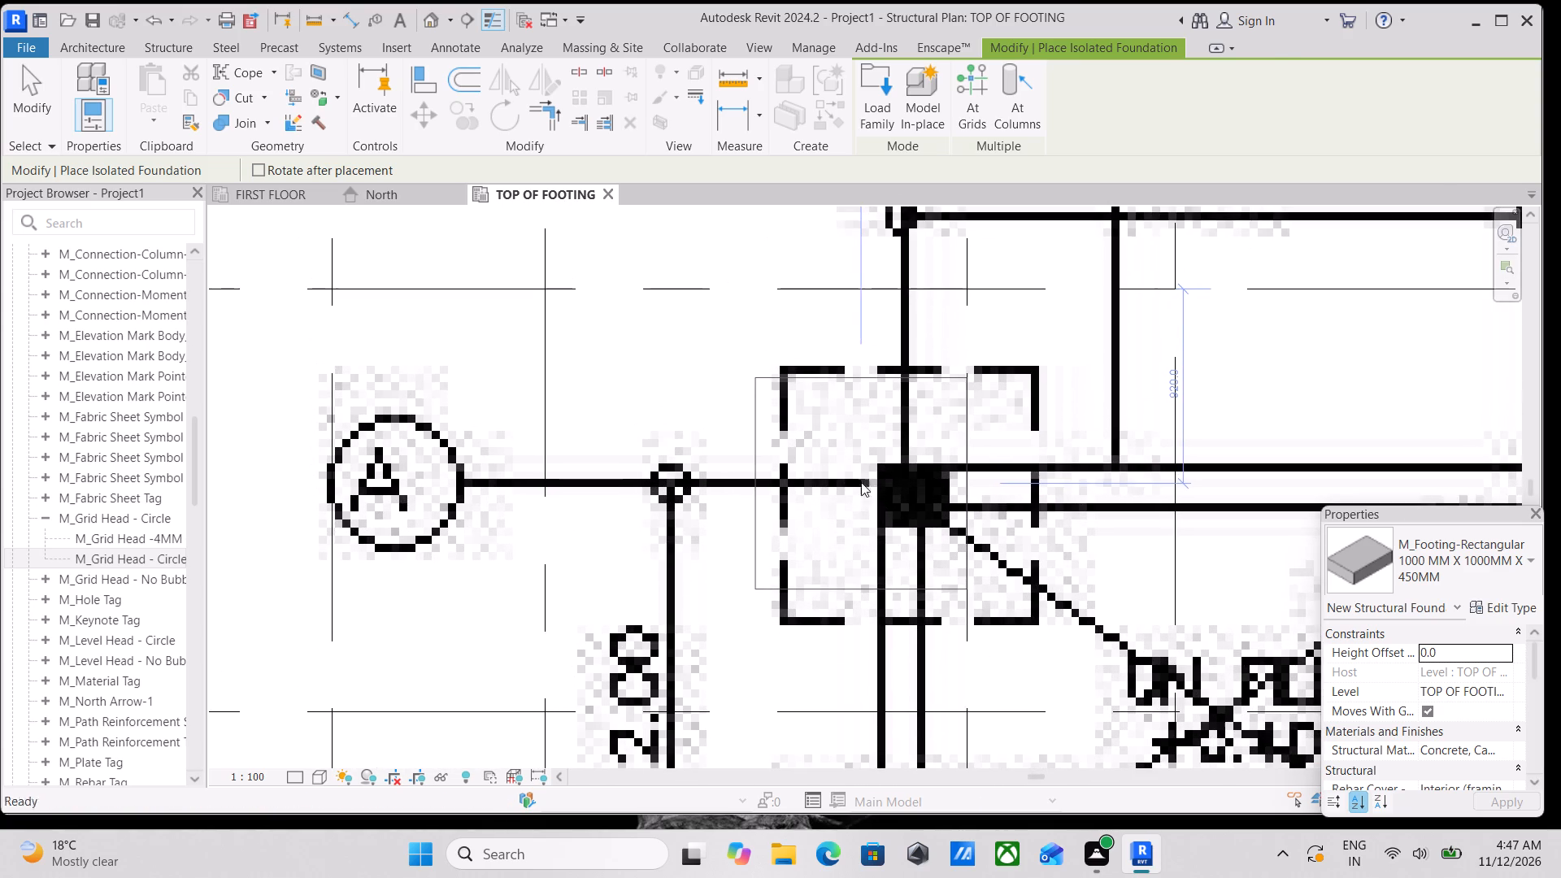
{"action": "key", "text": "Escape"}
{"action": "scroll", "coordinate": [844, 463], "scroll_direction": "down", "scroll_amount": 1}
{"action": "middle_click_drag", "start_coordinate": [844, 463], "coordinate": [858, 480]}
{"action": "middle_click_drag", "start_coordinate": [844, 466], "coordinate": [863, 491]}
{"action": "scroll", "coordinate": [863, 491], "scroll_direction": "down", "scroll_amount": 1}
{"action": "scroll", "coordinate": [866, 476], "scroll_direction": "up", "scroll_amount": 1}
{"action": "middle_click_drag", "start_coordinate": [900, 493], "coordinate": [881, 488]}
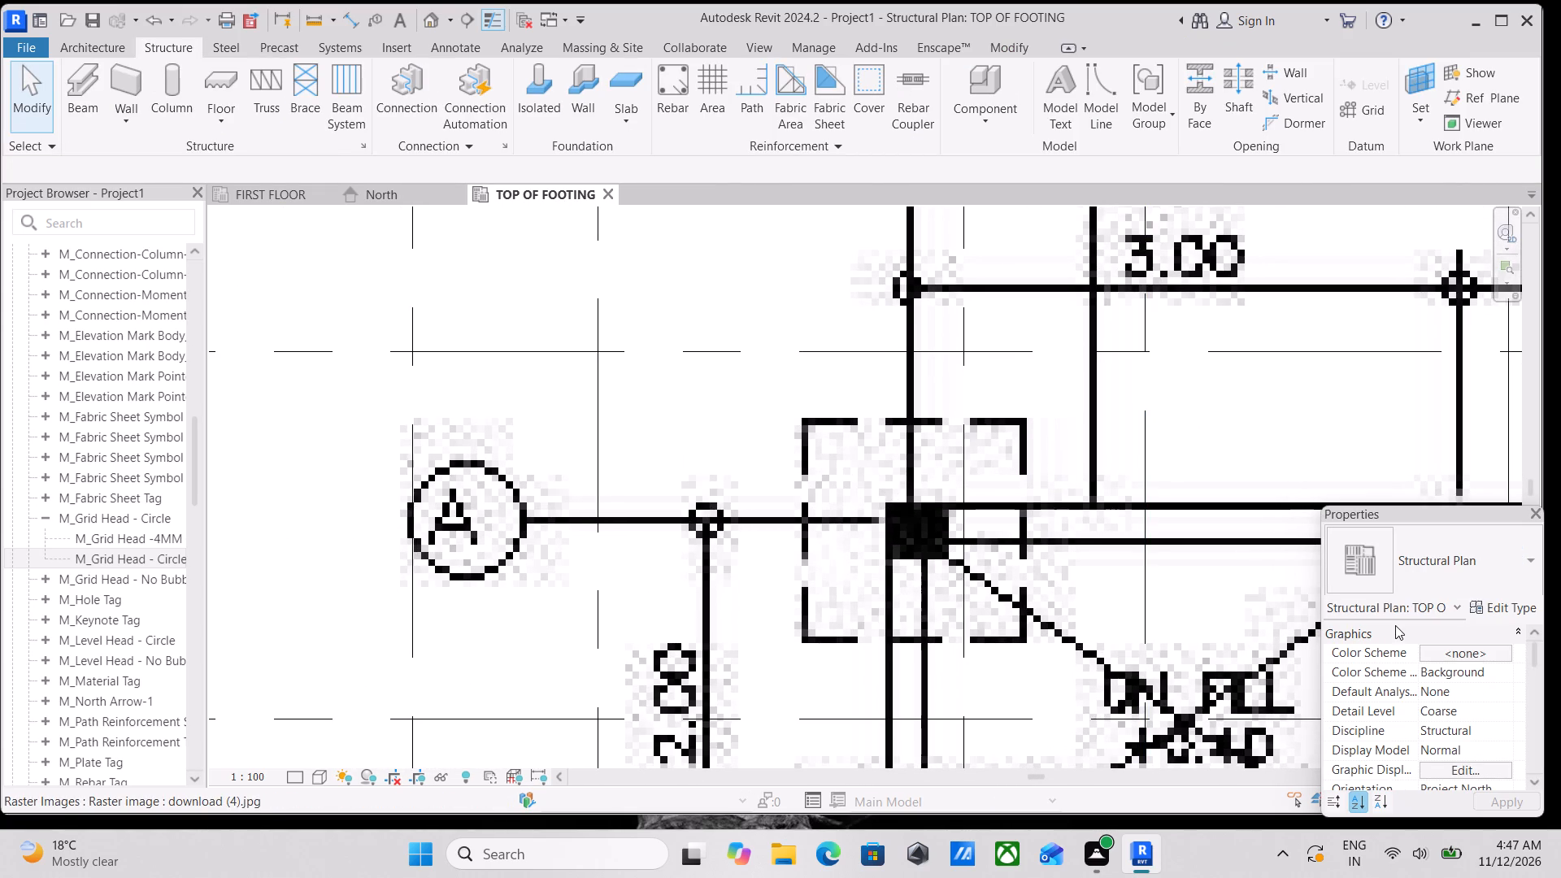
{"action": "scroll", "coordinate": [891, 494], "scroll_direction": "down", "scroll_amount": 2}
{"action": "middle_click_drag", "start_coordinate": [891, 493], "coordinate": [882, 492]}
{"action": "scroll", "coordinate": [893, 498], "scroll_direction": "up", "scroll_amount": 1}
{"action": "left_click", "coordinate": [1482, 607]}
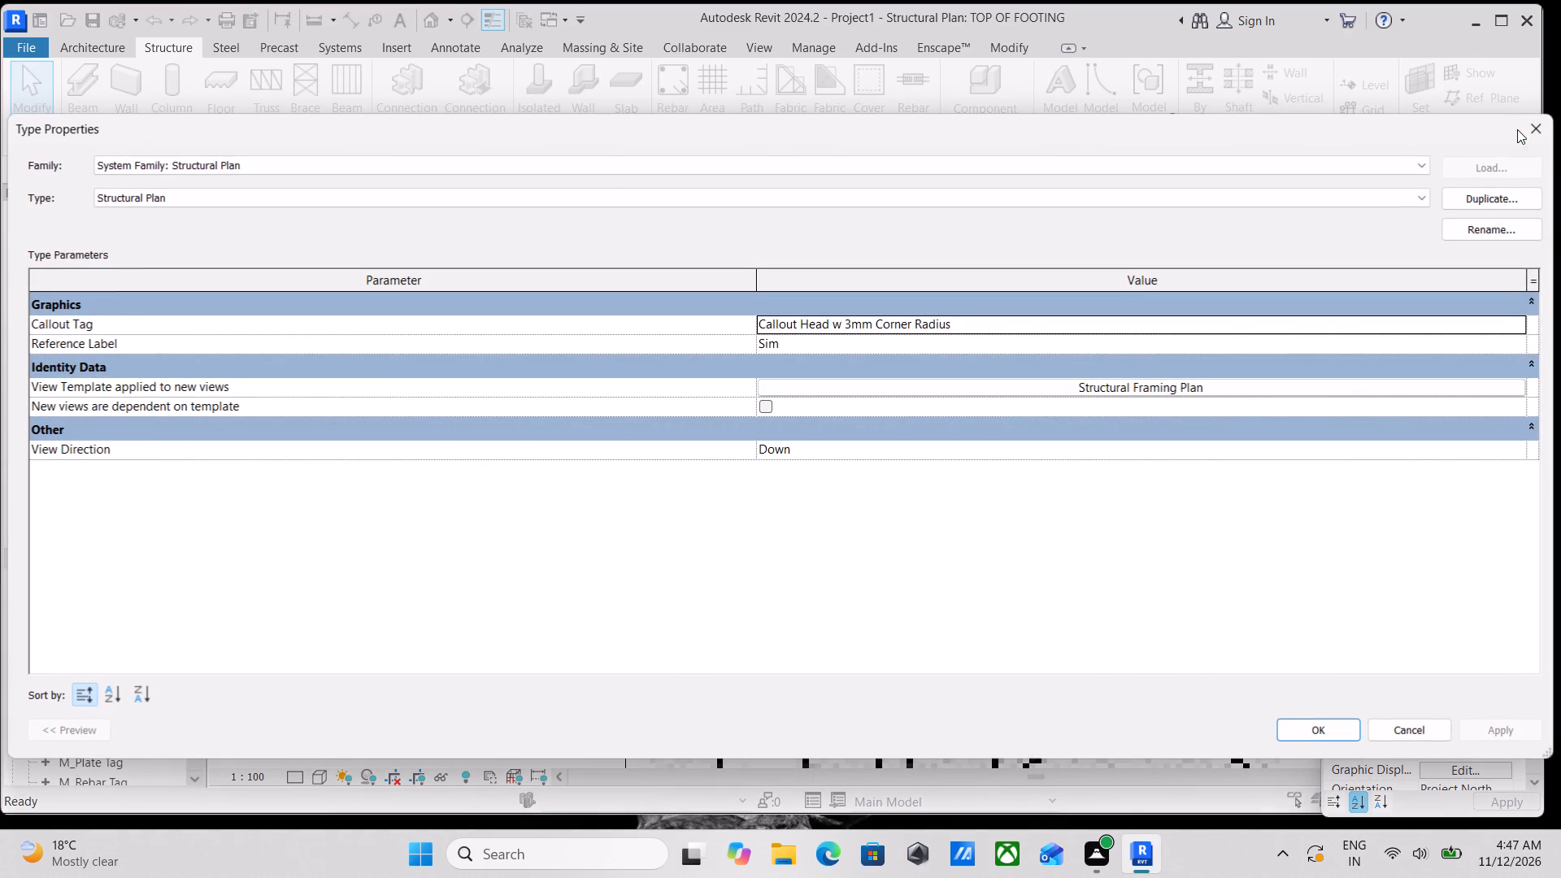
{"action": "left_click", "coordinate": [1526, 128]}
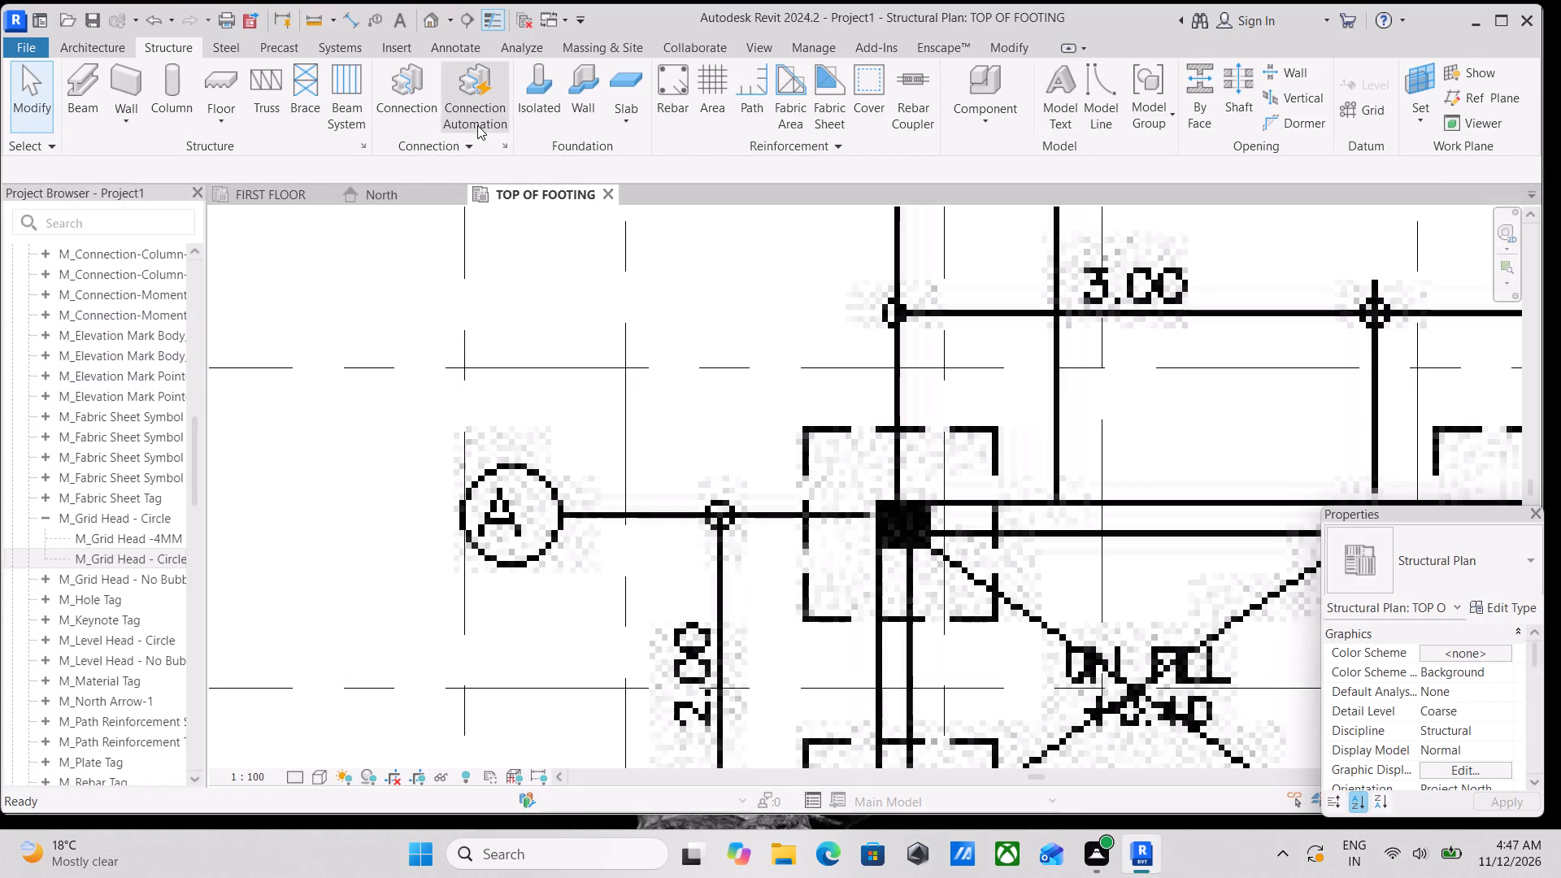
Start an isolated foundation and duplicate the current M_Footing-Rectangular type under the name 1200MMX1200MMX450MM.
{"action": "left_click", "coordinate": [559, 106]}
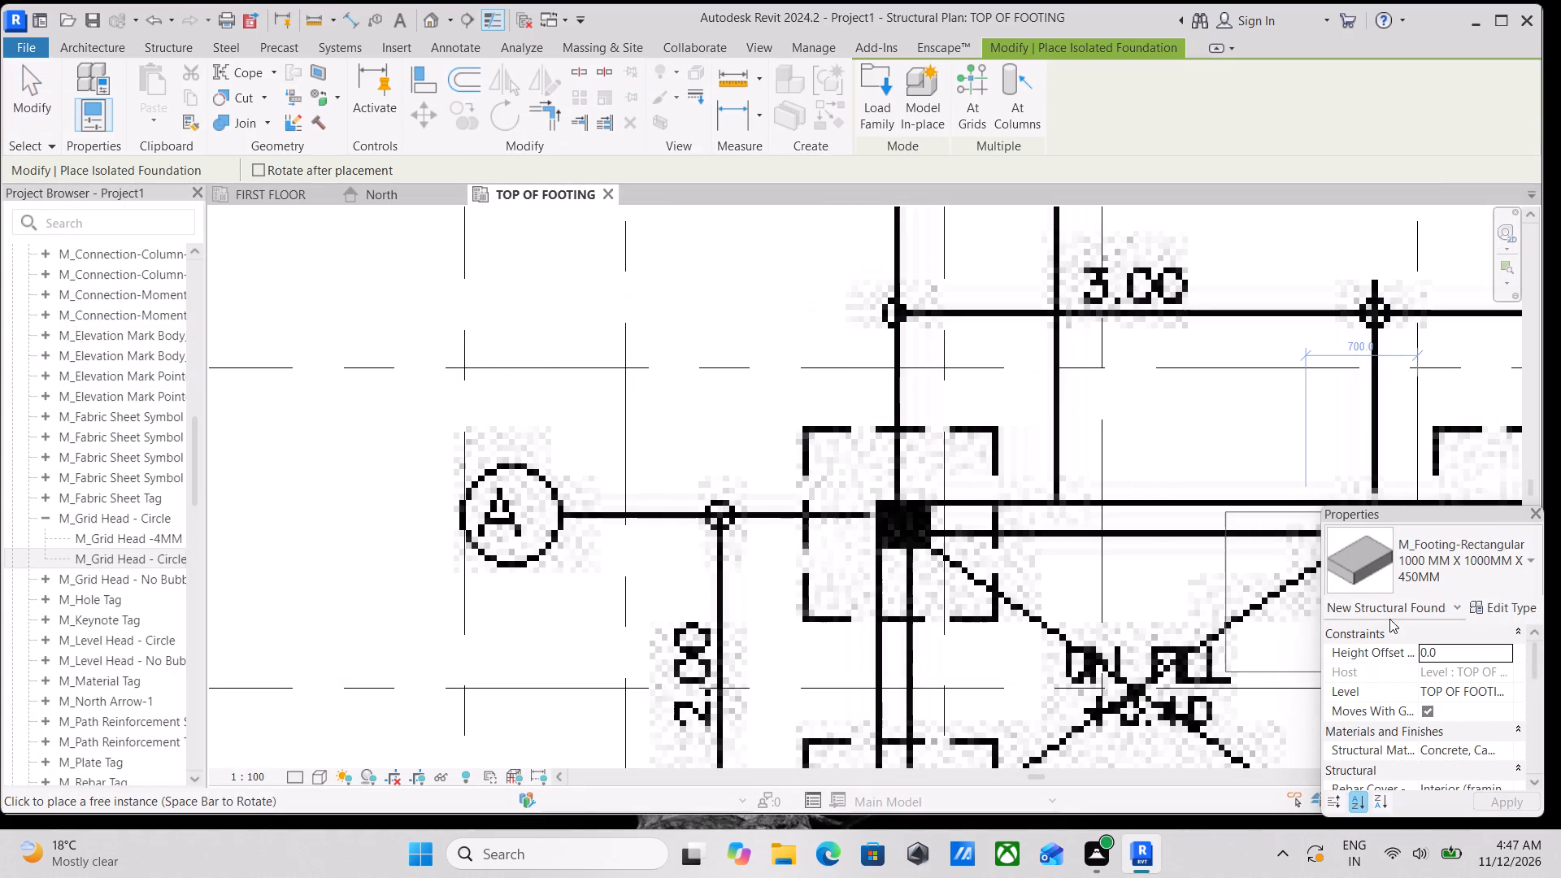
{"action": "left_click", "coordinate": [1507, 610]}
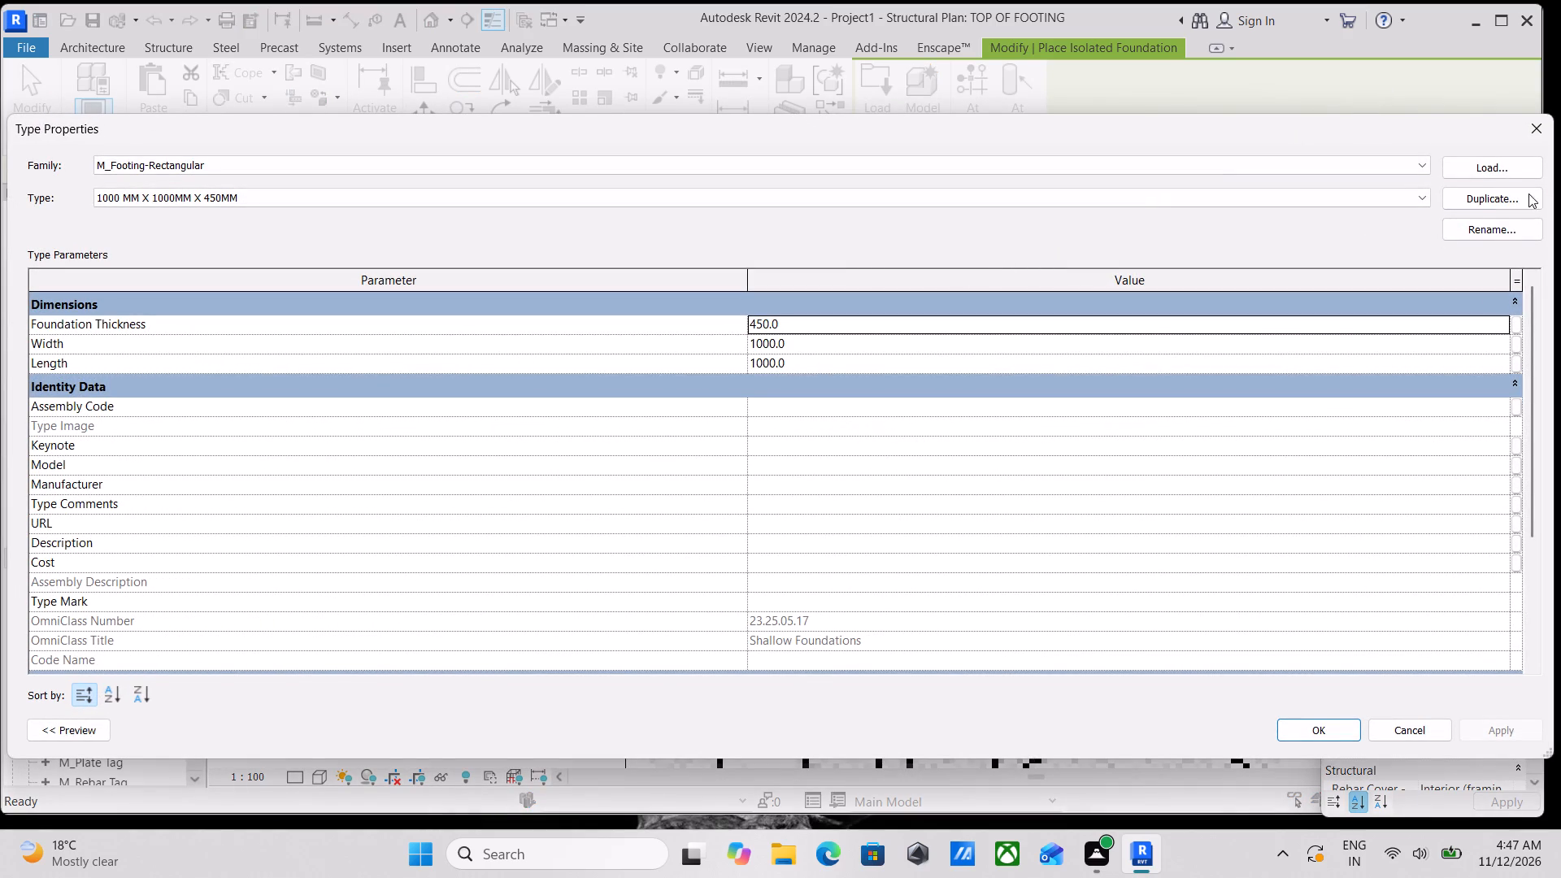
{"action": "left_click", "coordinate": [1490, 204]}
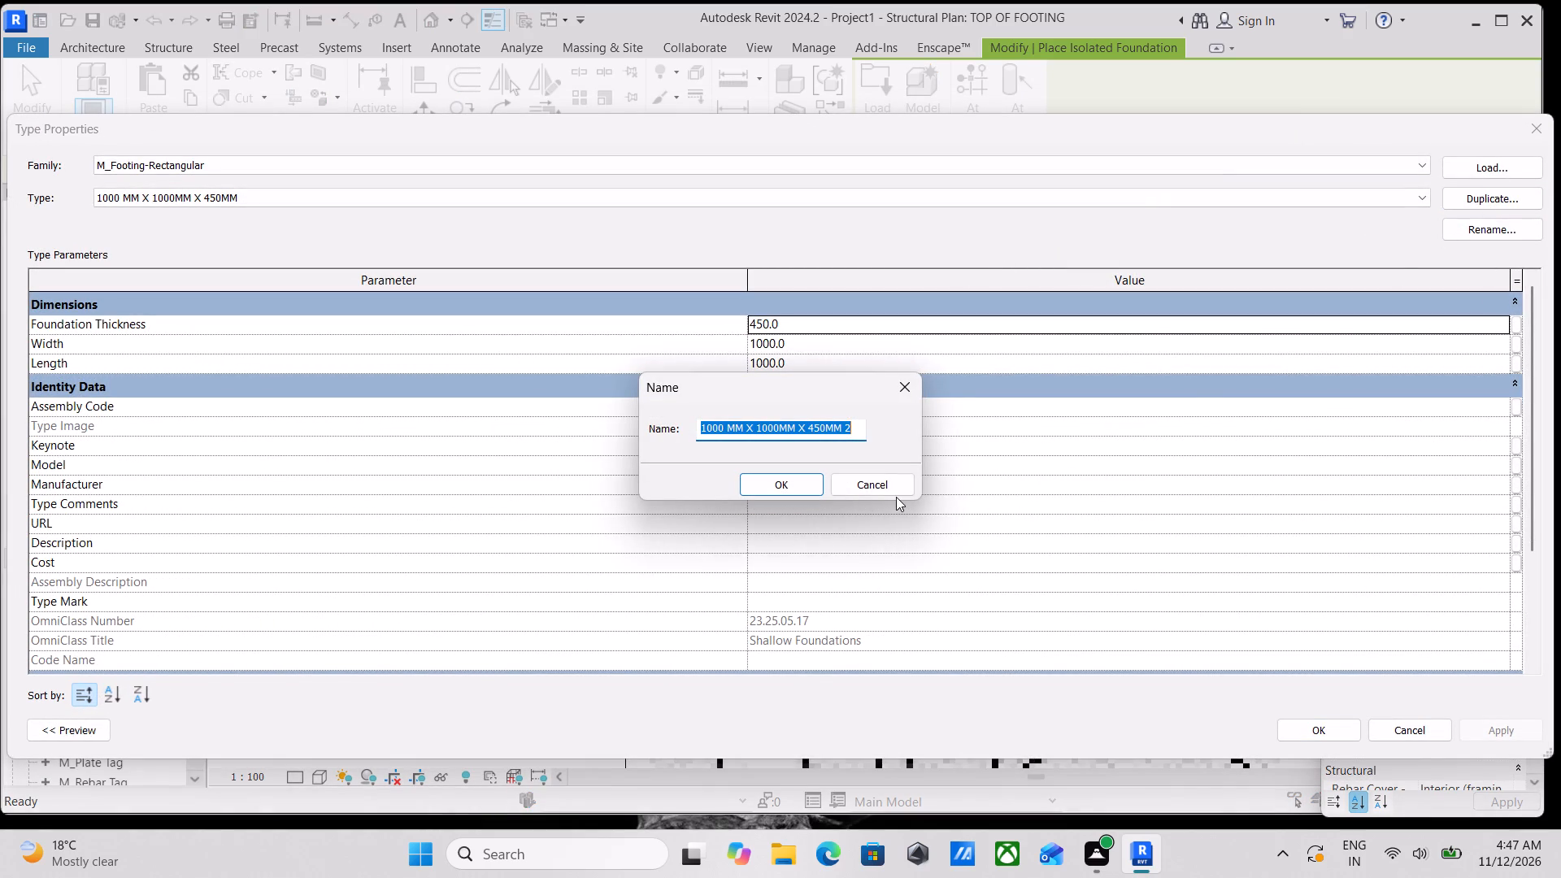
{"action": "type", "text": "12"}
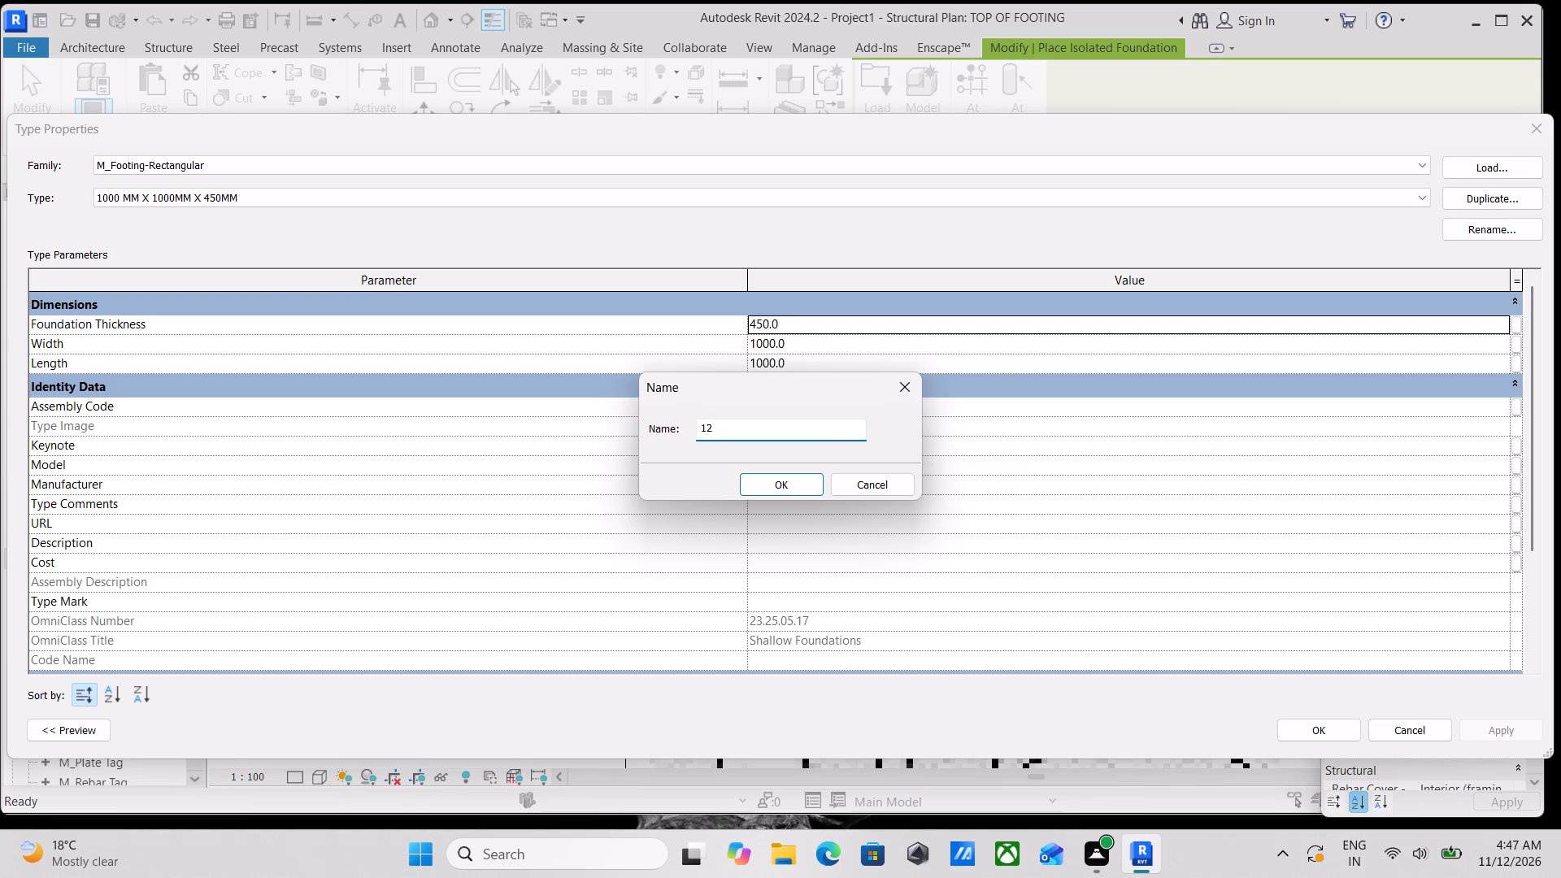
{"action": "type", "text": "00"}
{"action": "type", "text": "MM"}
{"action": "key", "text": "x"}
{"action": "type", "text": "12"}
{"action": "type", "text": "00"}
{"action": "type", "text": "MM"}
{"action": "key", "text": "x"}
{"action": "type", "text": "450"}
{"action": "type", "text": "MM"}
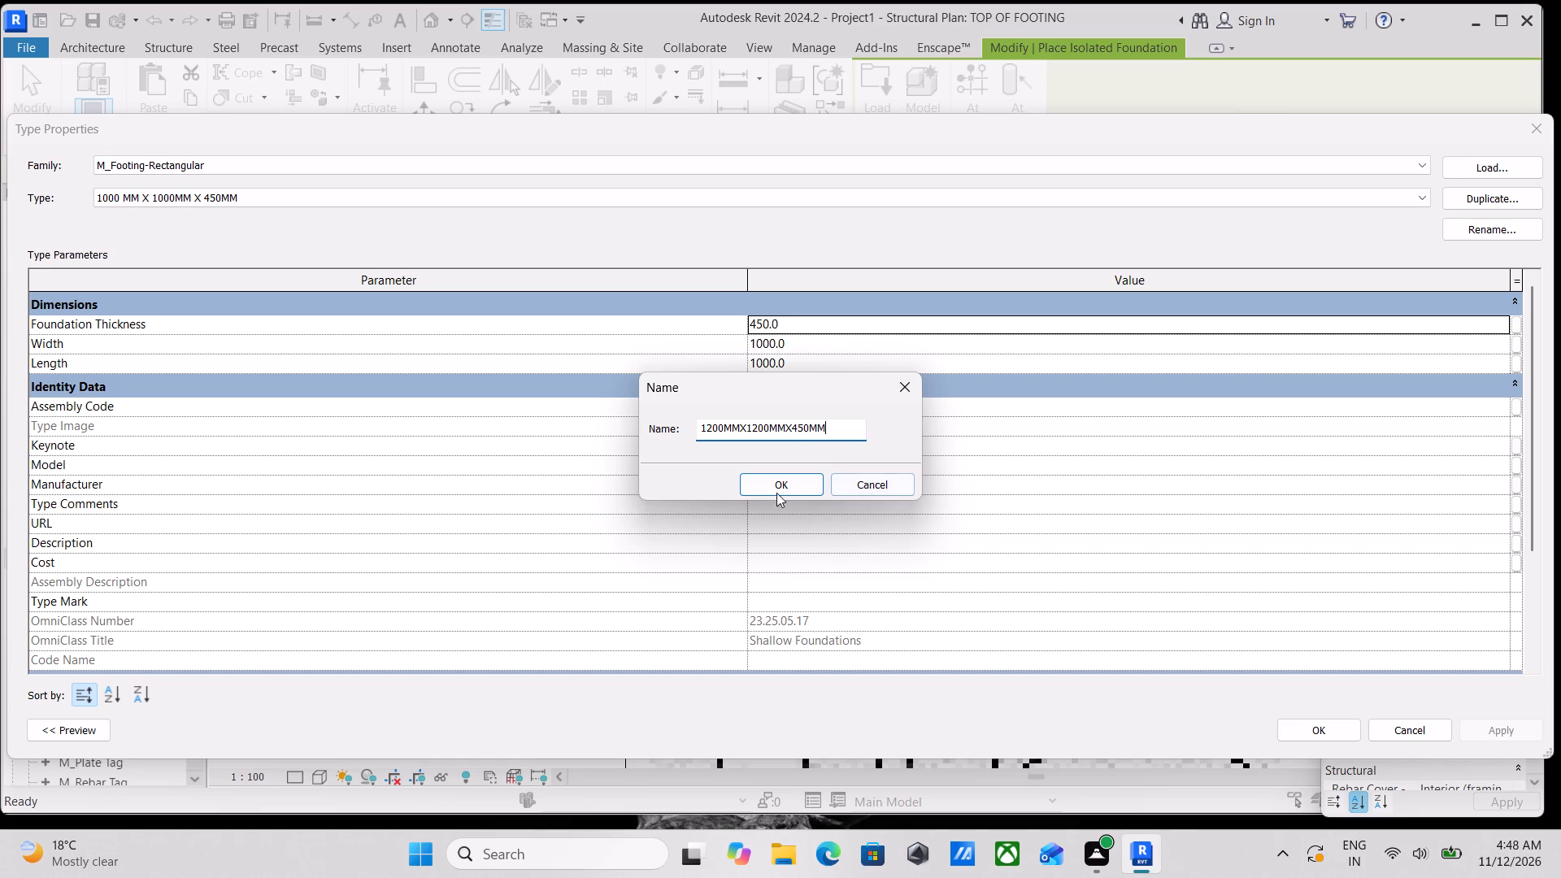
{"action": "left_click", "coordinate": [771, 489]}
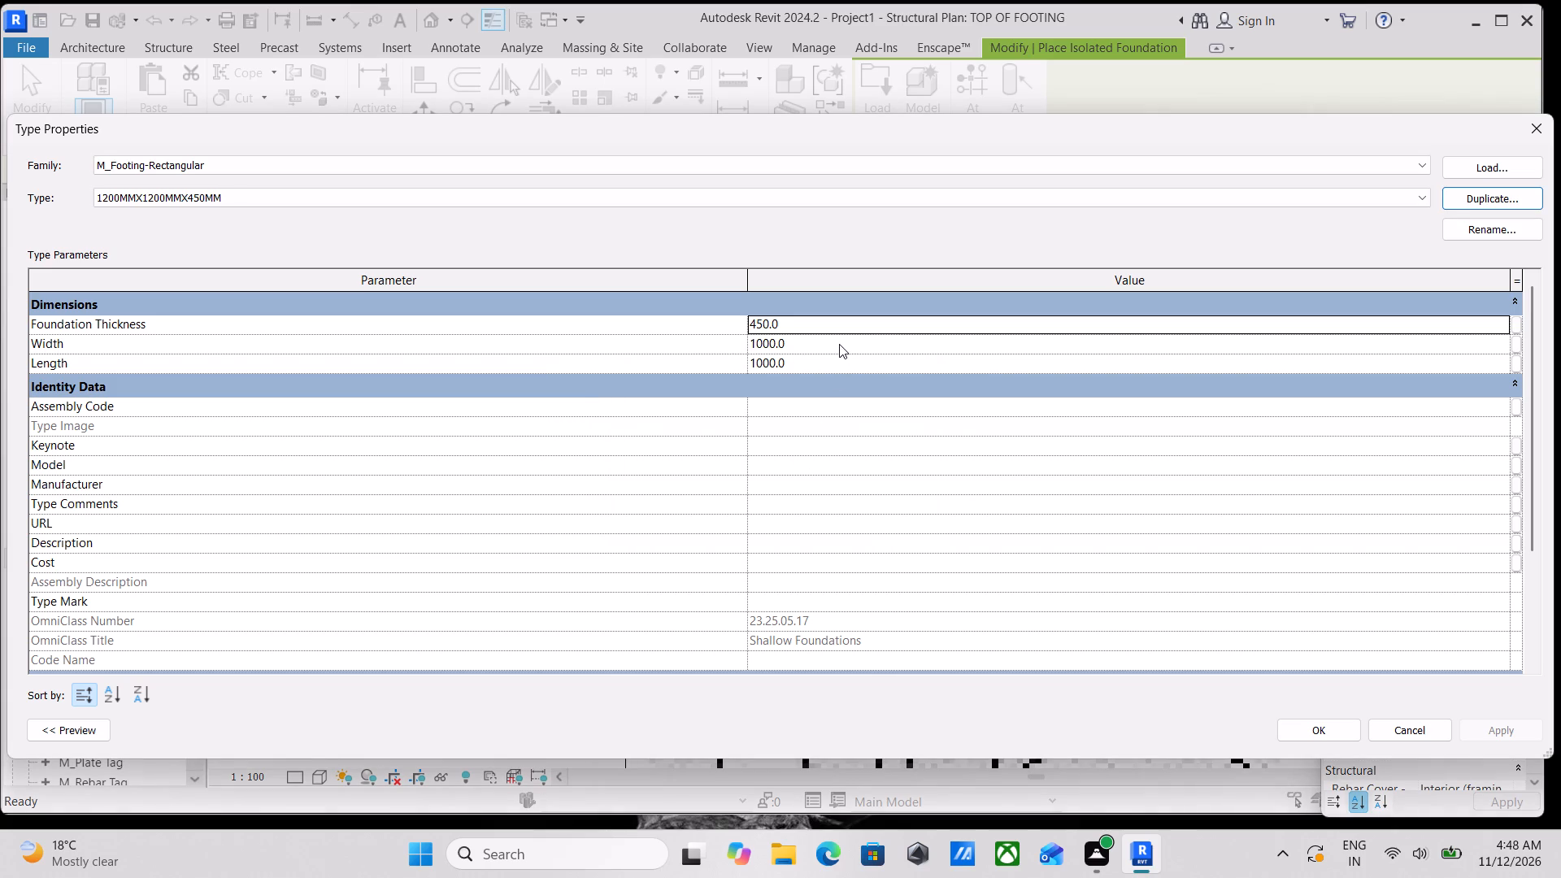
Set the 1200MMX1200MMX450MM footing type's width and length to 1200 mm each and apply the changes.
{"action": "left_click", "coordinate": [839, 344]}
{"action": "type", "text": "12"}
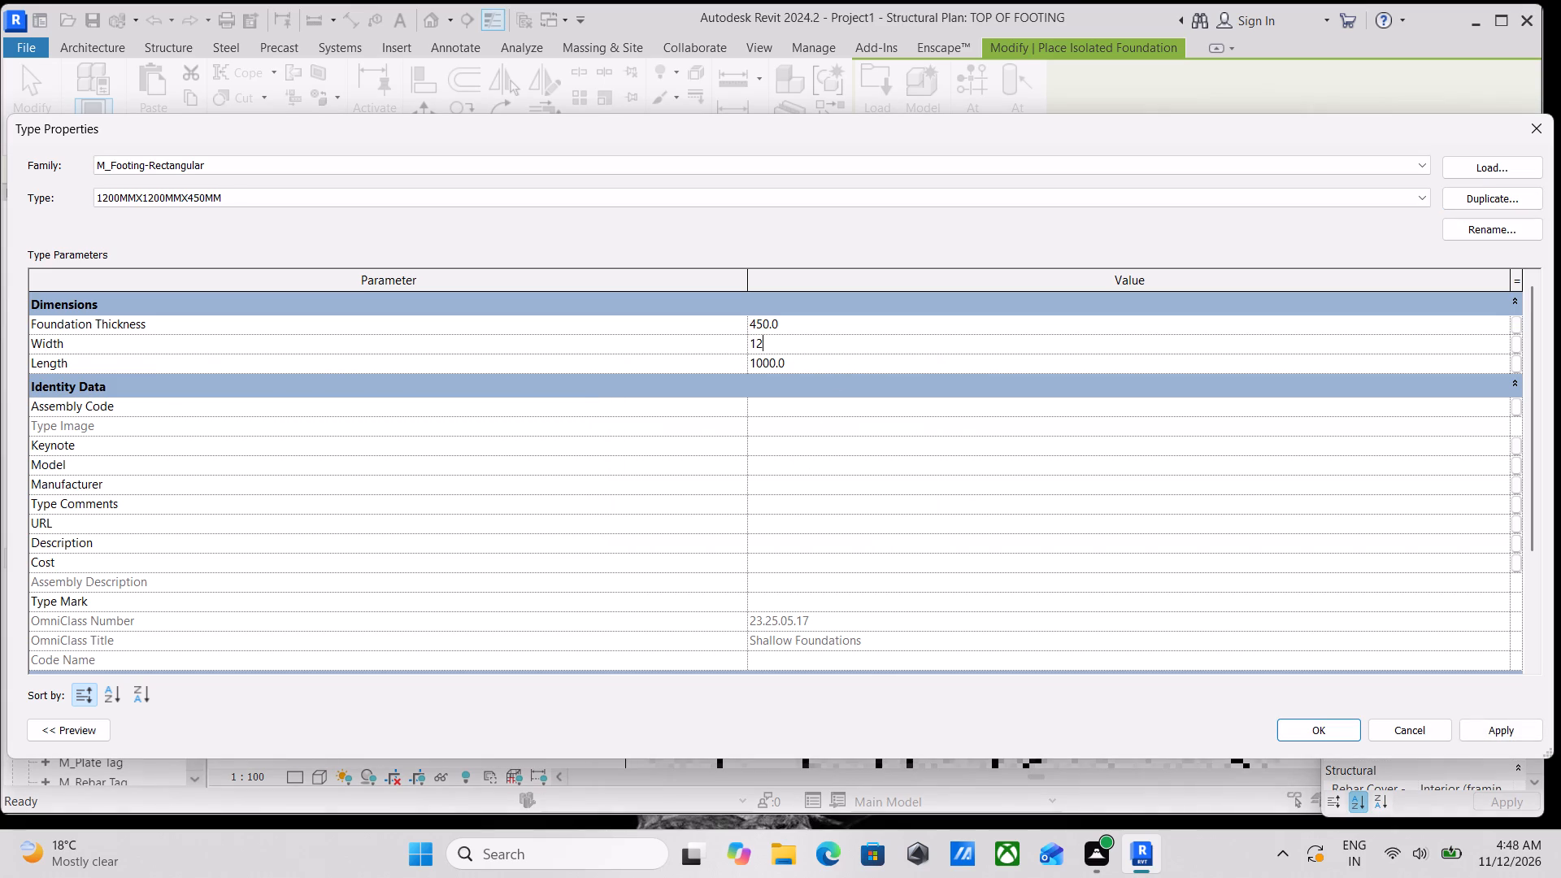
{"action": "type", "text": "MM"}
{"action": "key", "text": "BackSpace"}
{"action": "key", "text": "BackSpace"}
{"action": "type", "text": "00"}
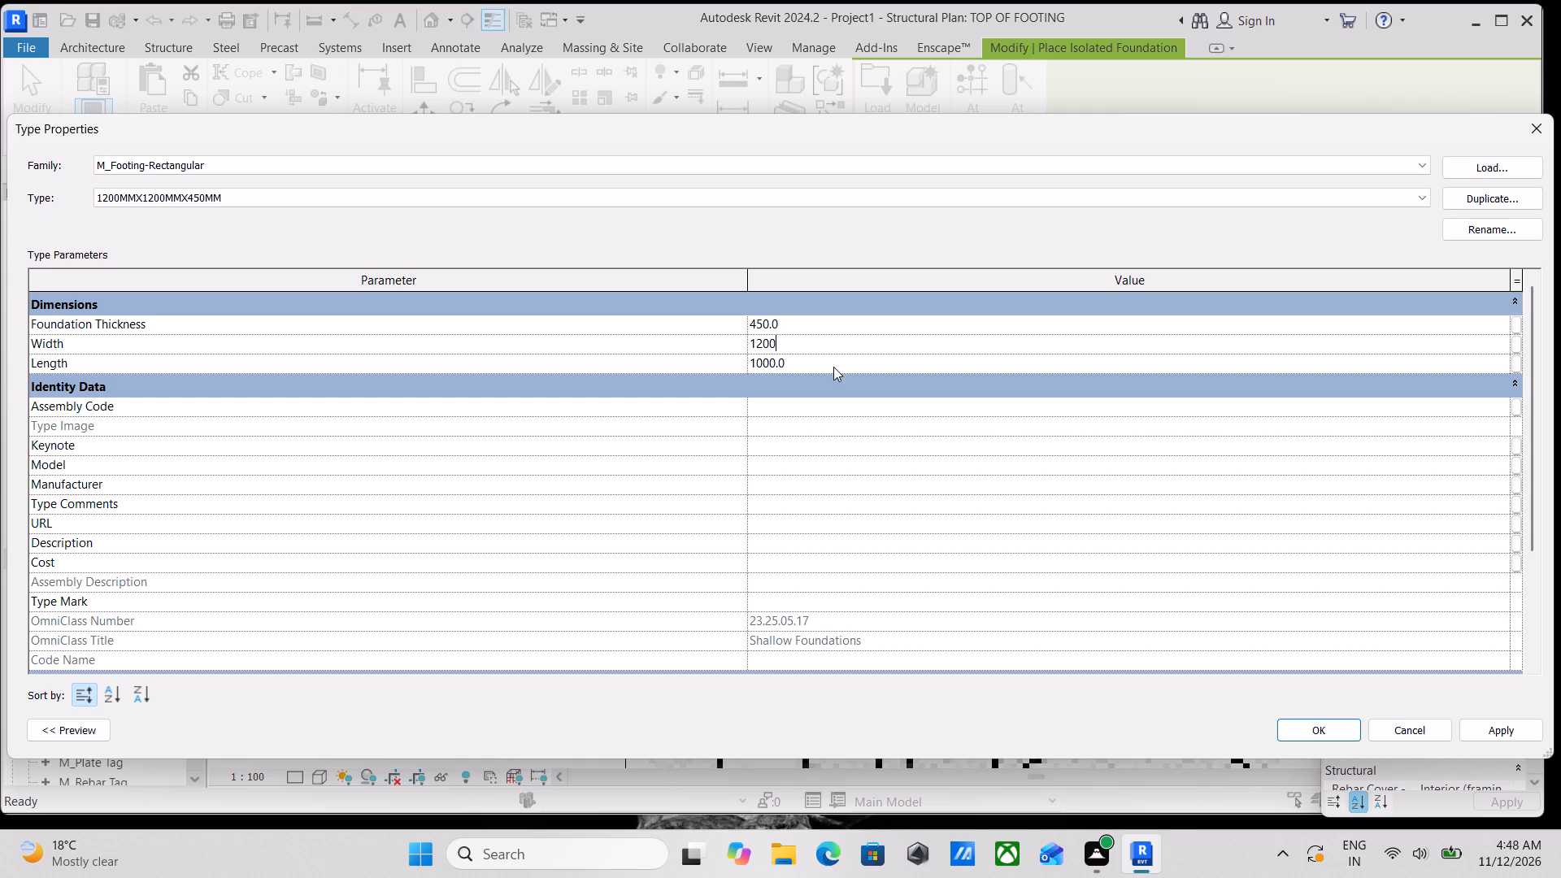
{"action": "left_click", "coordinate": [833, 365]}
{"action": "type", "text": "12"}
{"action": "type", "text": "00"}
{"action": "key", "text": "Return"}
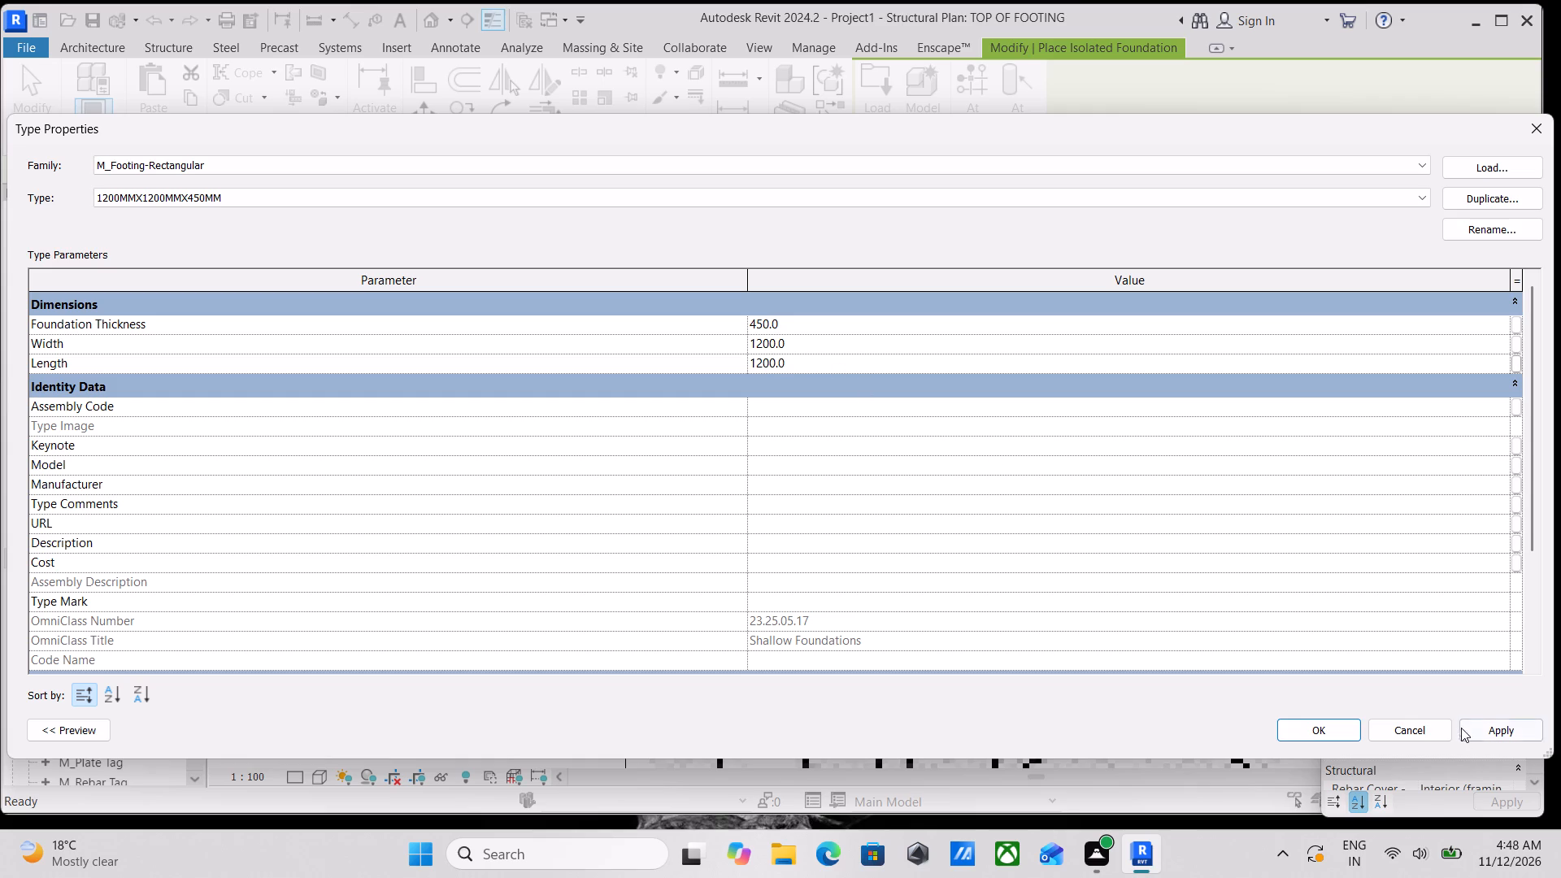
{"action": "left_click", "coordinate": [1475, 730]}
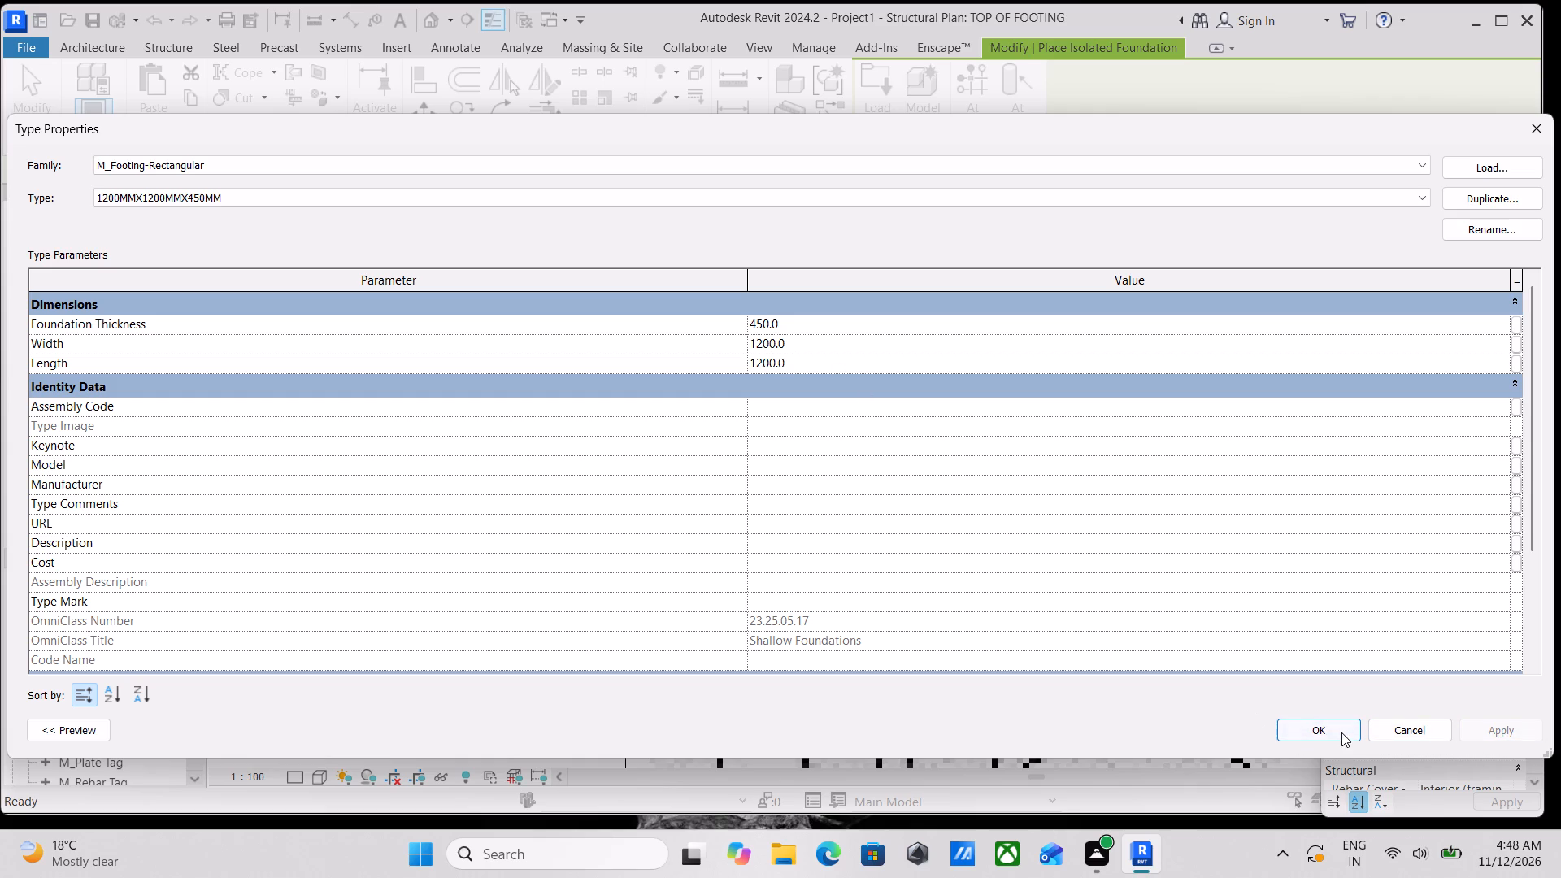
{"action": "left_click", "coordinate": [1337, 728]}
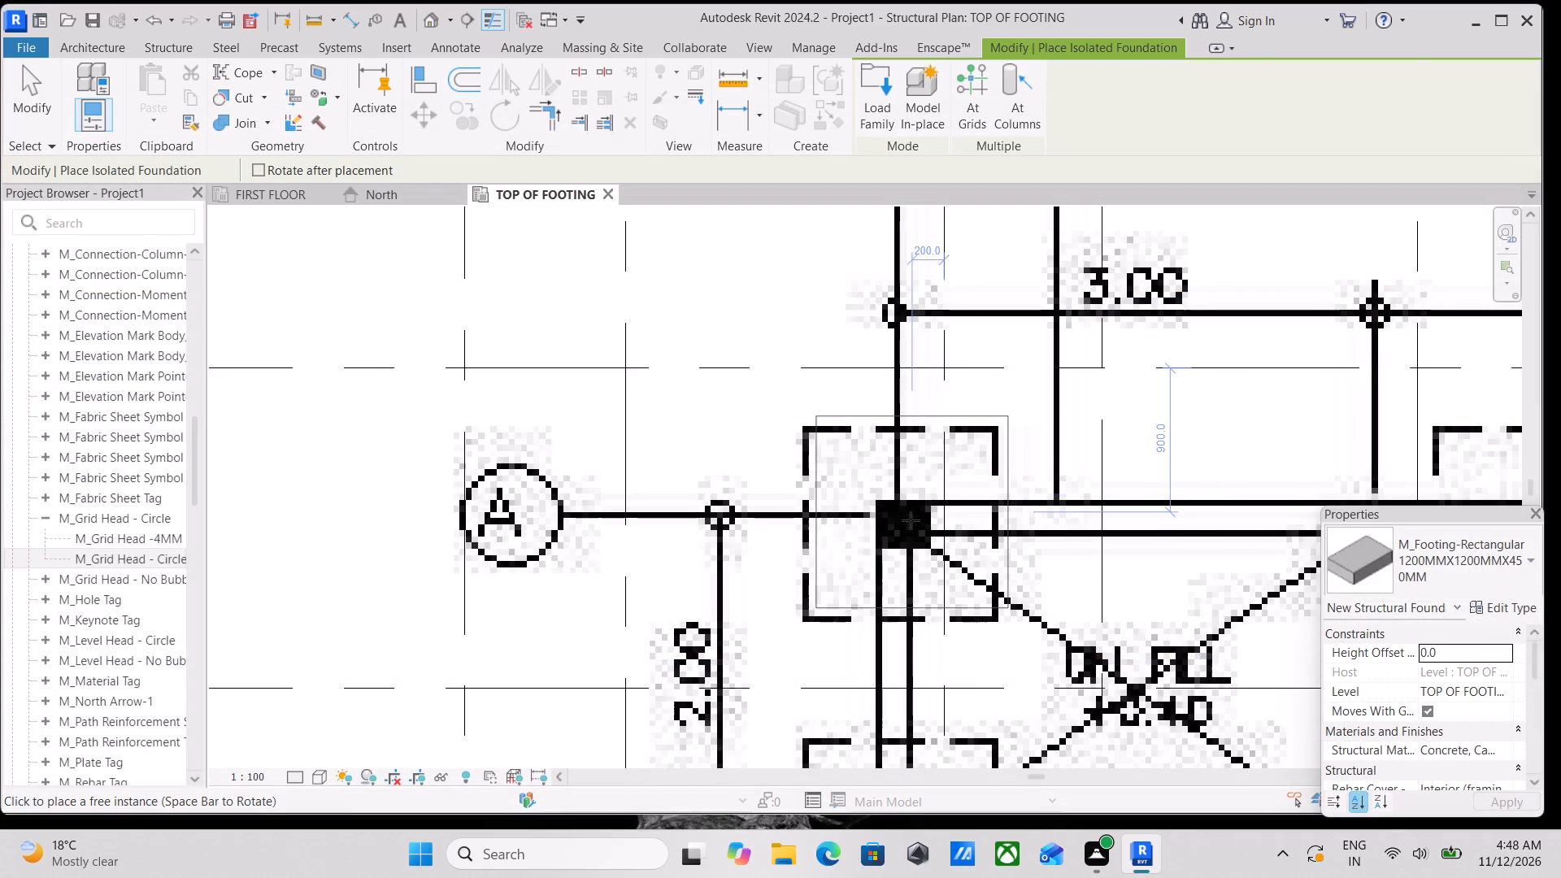
Compare the 1200 mm footing preview and the grids with the plan image's footing marks from A down to F, and leave placement.
{"action": "scroll", "coordinate": [901, 522], "scroll_direction": "down", "scroll_amount": 3}
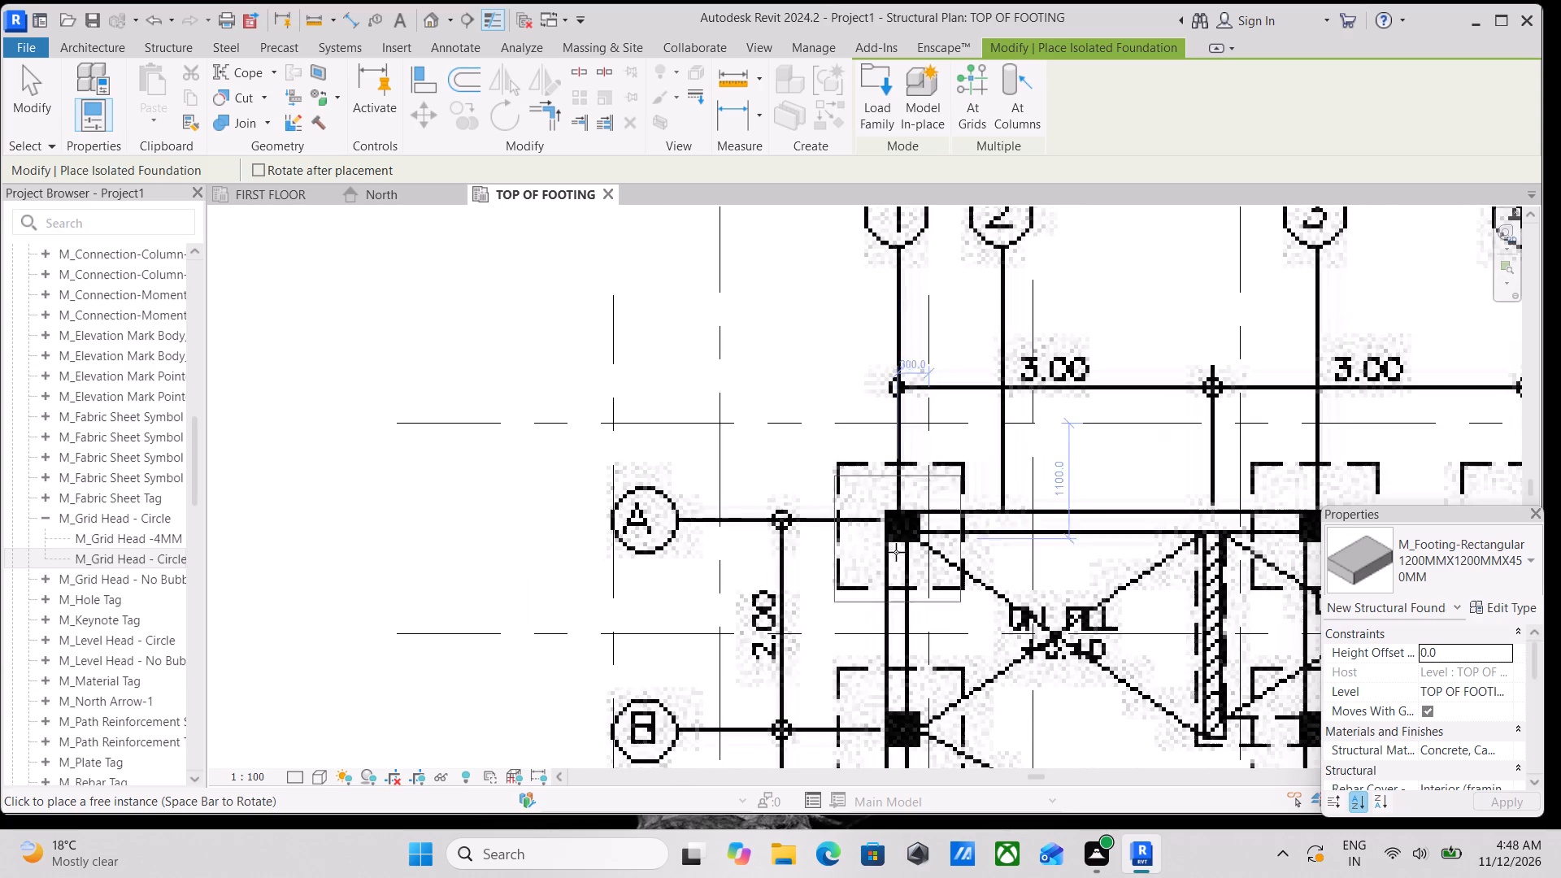
{"action": "scroll", "coordinate": [920, 521], "scroll_direction": "down", "scroll_amount": 3}
{"action": "middle_click", "coordinate": [920, 521]}
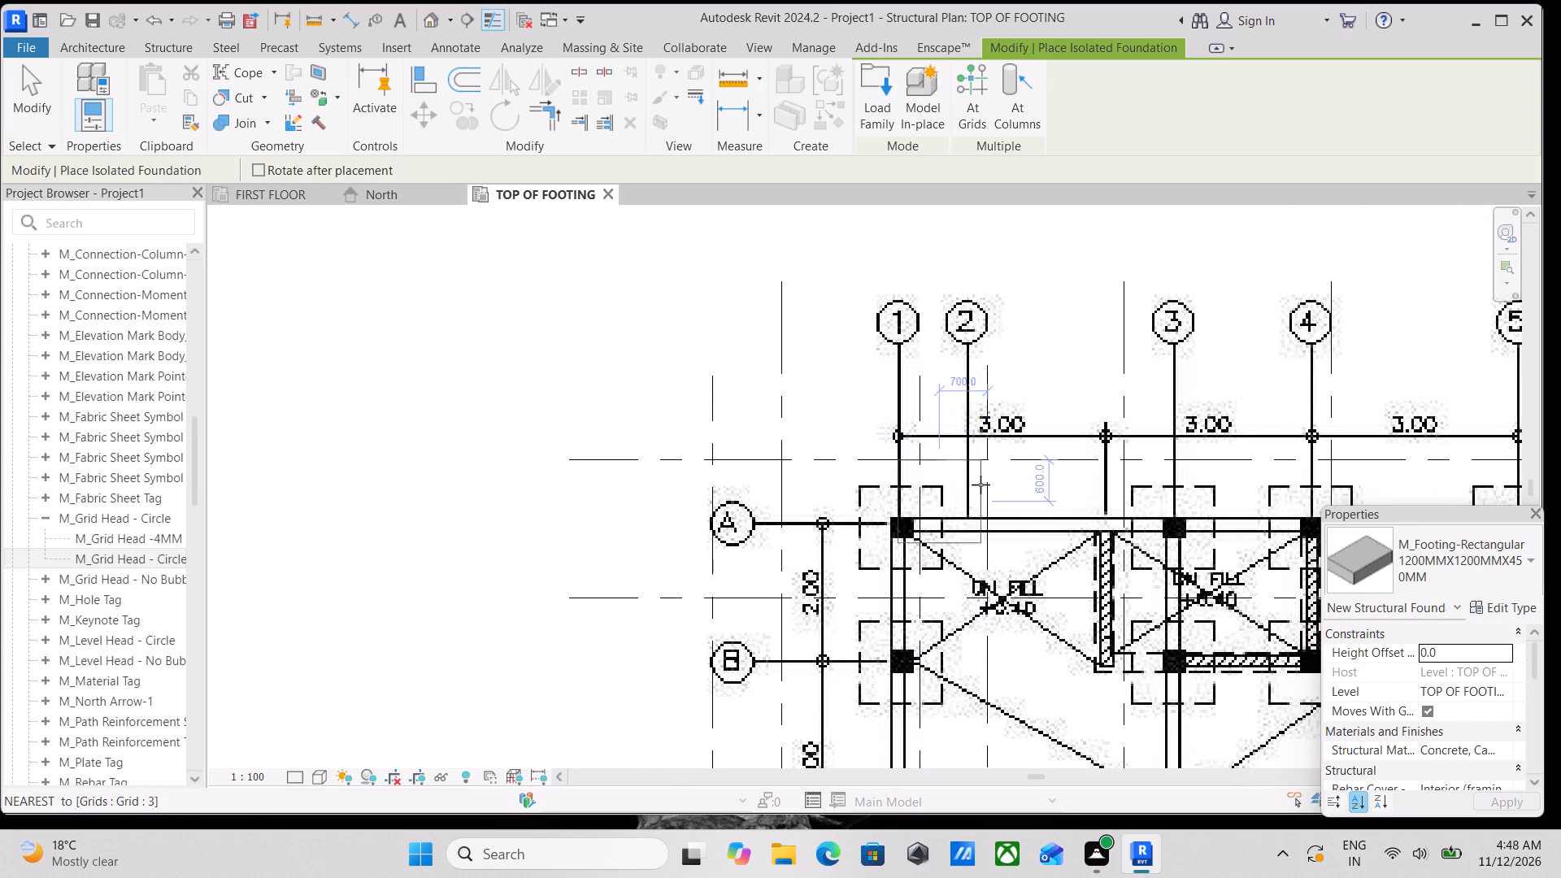
{"action": "scroll", "coordinate": [1108, 478], "scroll_direction": "down", "scroll_amount": 2}
{"action": "middle_click_drag", "start_coordinate": [1098, 472], "coordinate": [1013, 374]}
{"action": "scroll", "coordinate": [1000, 410], "scroll_direction": "down", "scroll_amount": 1}
{"action": "middle_click_drag", "start_coordinate": [997, 410], "coordinate": [846, 251]}
{"action": "middle_click_drag", "start_coordinate": [876, 468], "coordinate": [897, 191]}
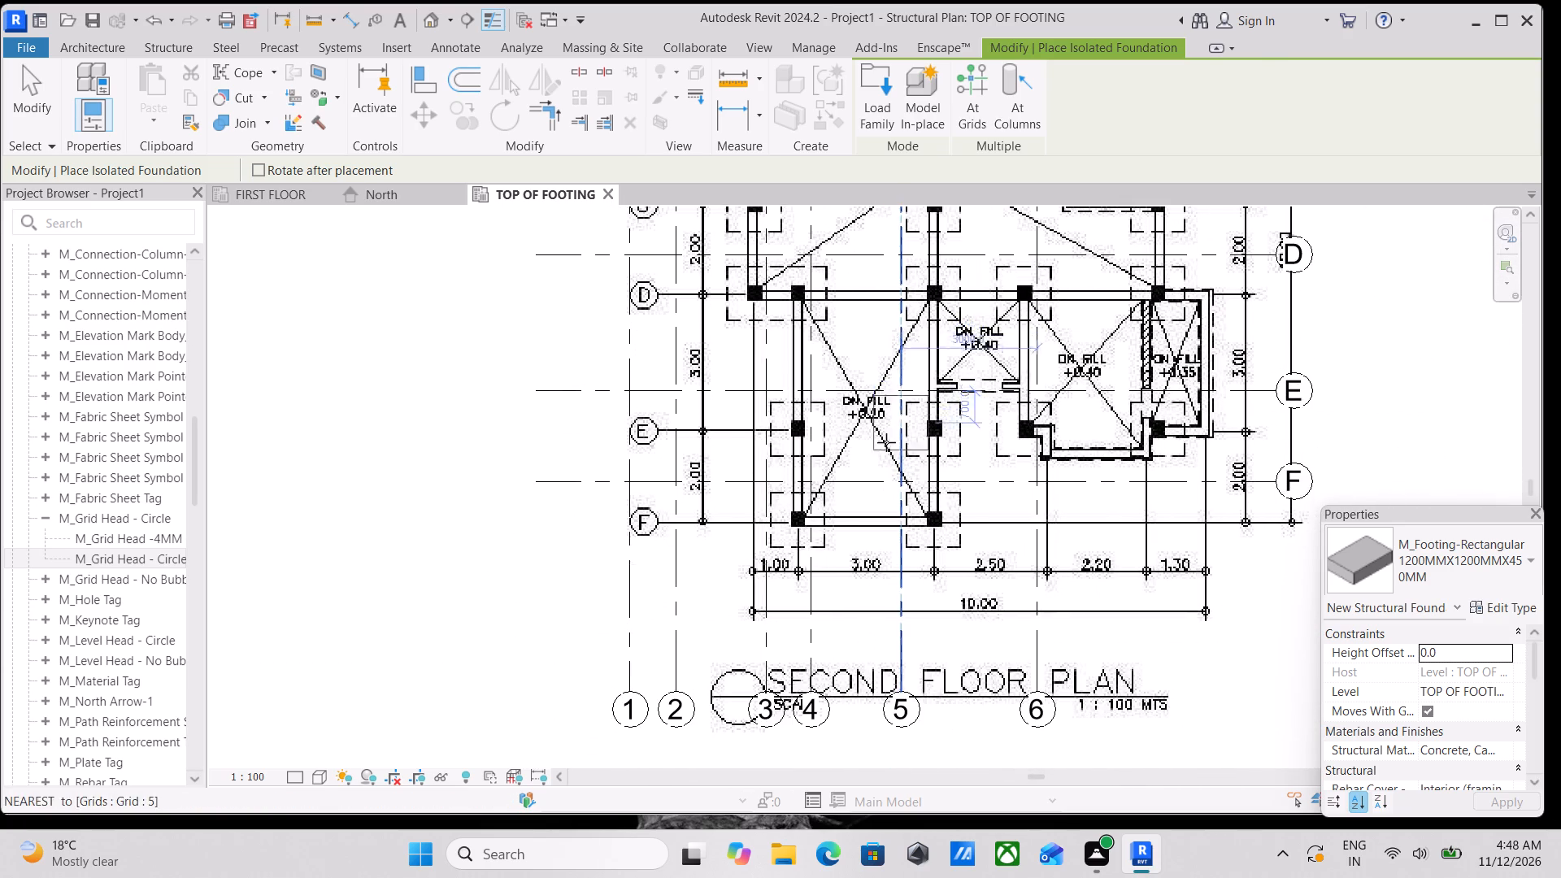
{"action": "scroll", "coordinate": [865, 462], "scroll_direction": "up", "scroll_amount": 1}
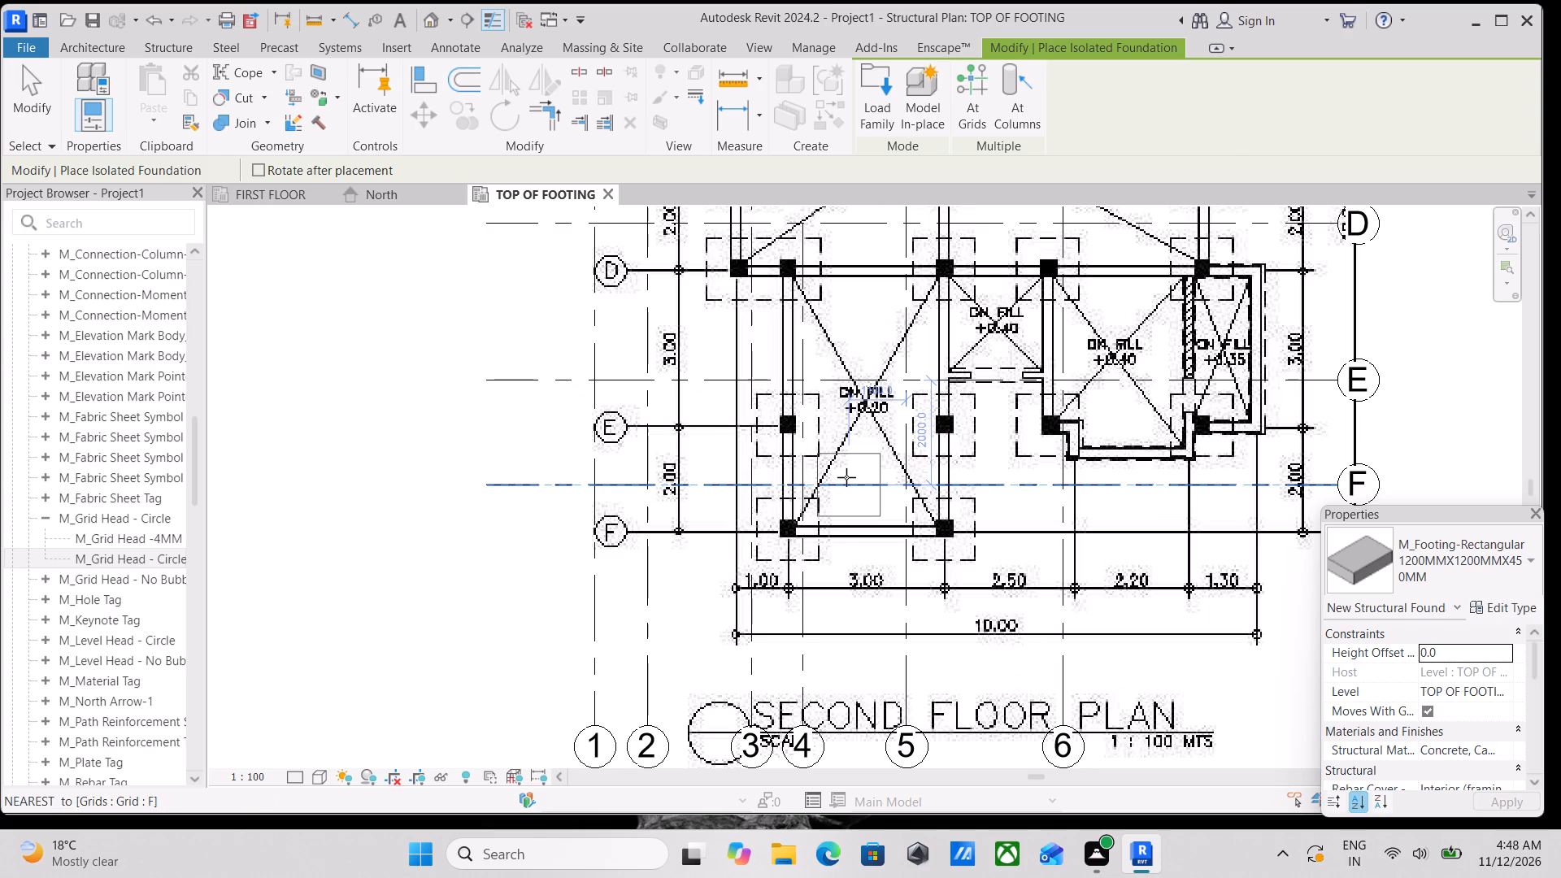
{"action": "key", "text": "Escape"}
Undo the recent footing type edits and the plan image move, back to the image's earlier position on the grids.
{"action": "scroll", "coordinate": [822, 630], "scroll_direction": "down", "scroll_amount": 2}
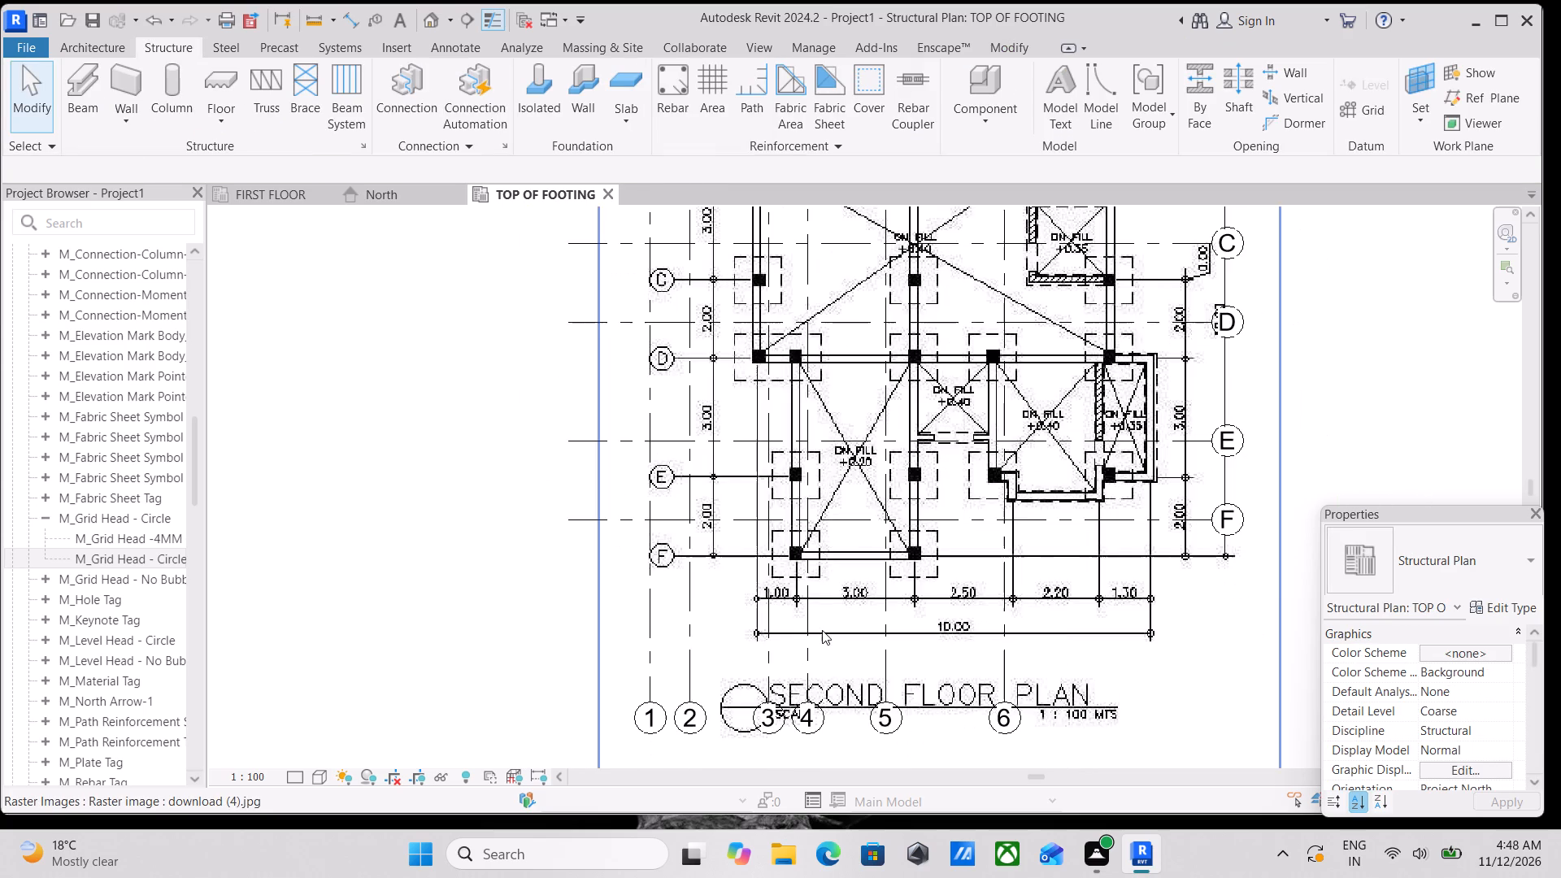
{"action": "middle_click_drag", "start_coordinate": [823, 632], "coordinate": [859, 691]}
{"action": "key", "text": "ctrl+z"}
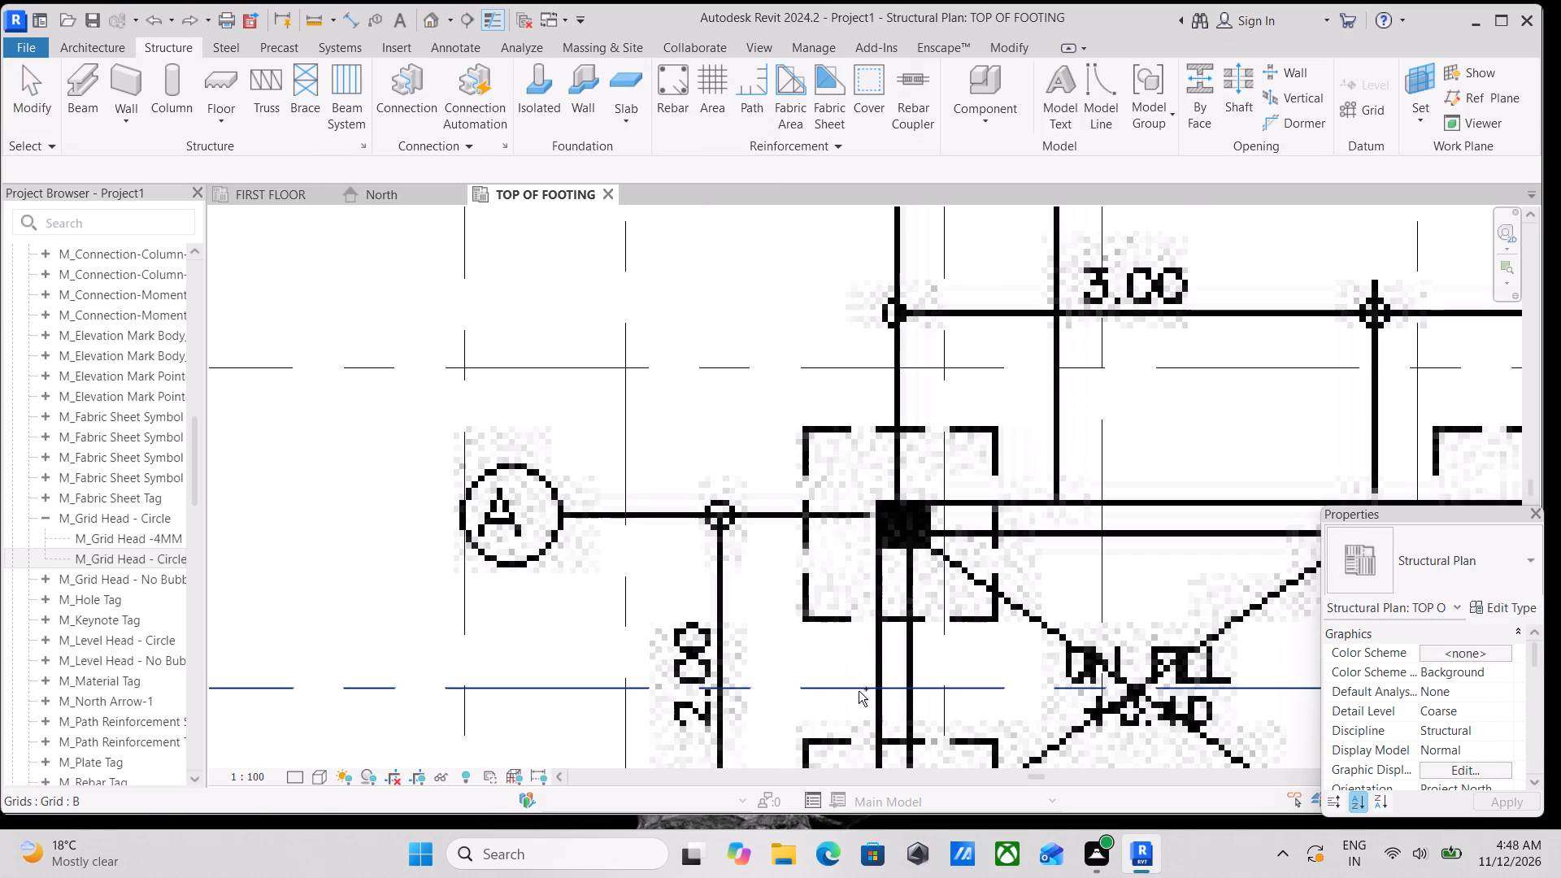
{"action": "key", "text": "ctrl+z"}
{"action": "key", "text": "ctrl+z"}
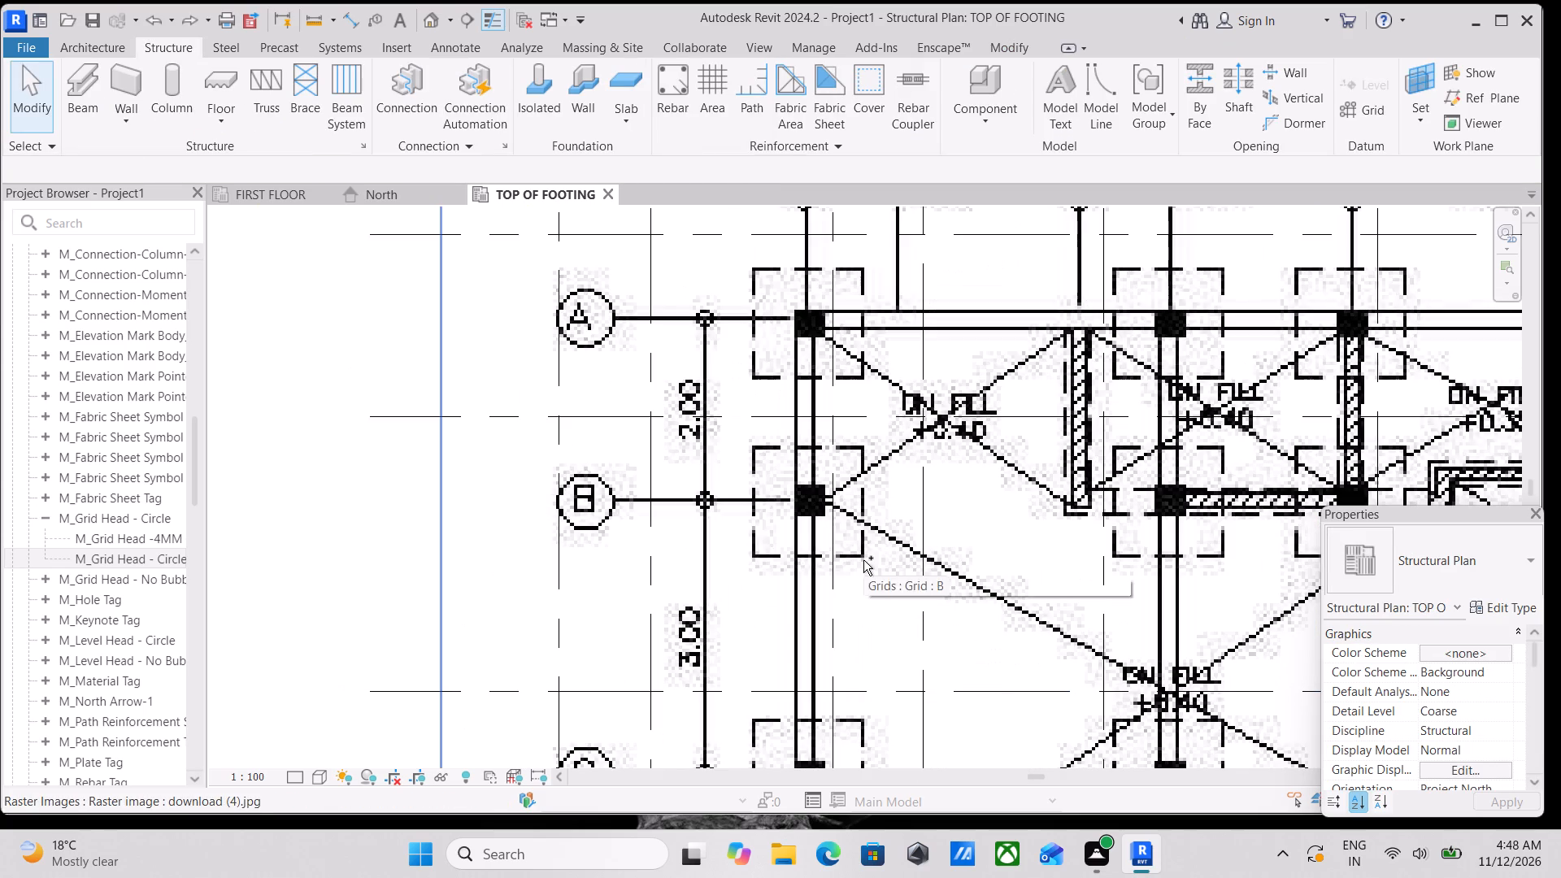
{"action": "key", "text": "ctrl+z"}
{"action": "key", "text": "ctrl+z"}
{"action": "key", "text": "ctrl+z"}
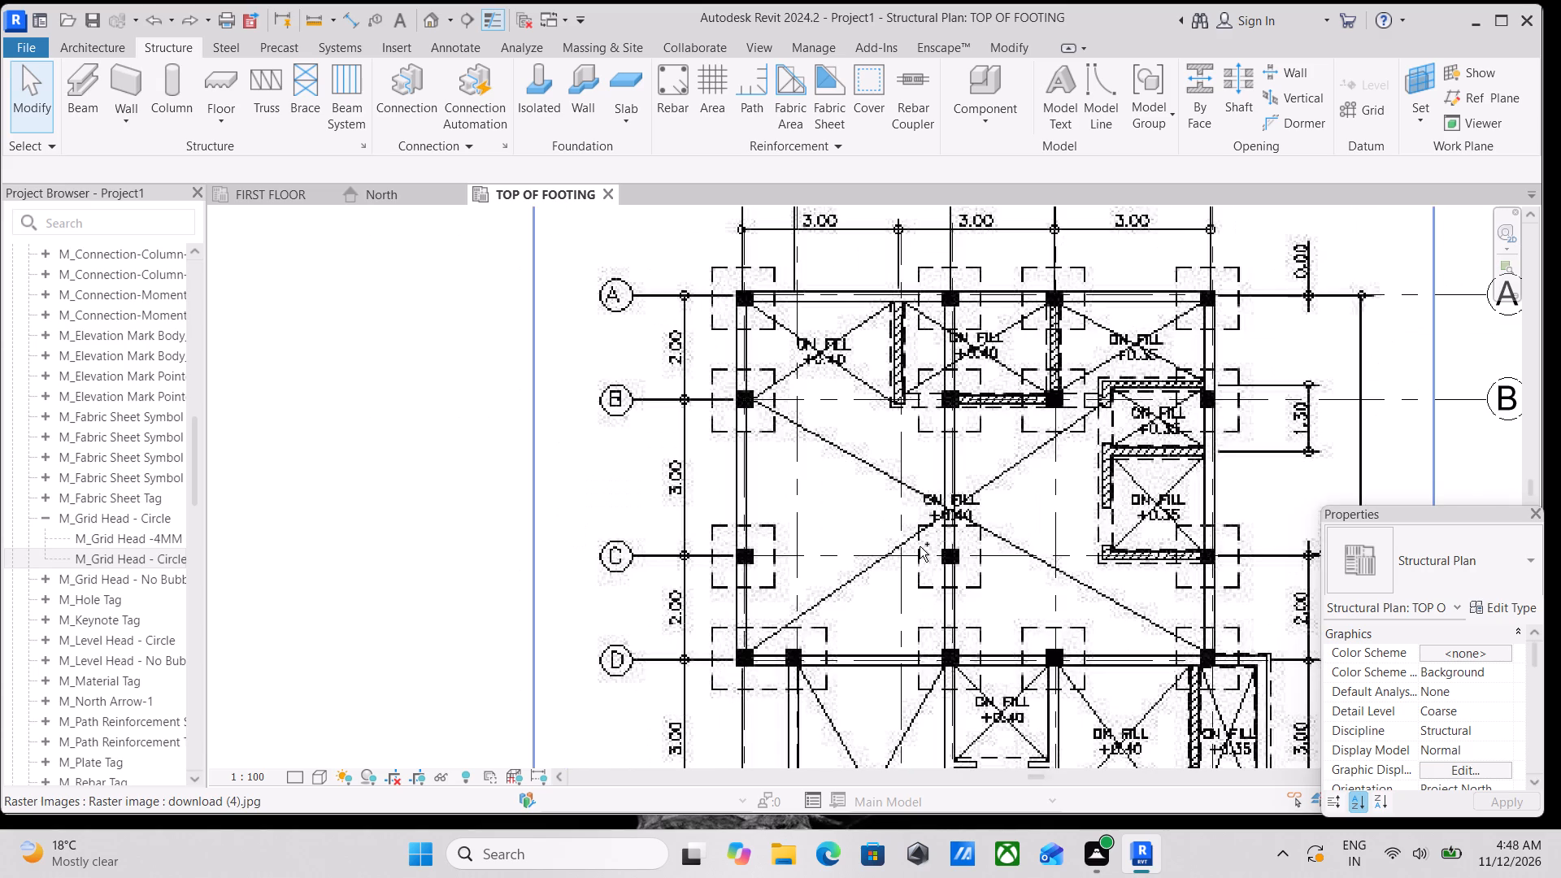
{"action": "key", "text": "ctrl+z"}
Examine how the restored plan image's column marks and axes line up with grids A to F and 1 to 6.
{"action": "scroll", "coordinate": [939, 515], "scroll_direction": "down", "scroll_amount": 2}
{"action": "middle_click_drag", "start_coordinate": [950, 506], "coordinate": [954, 591]}
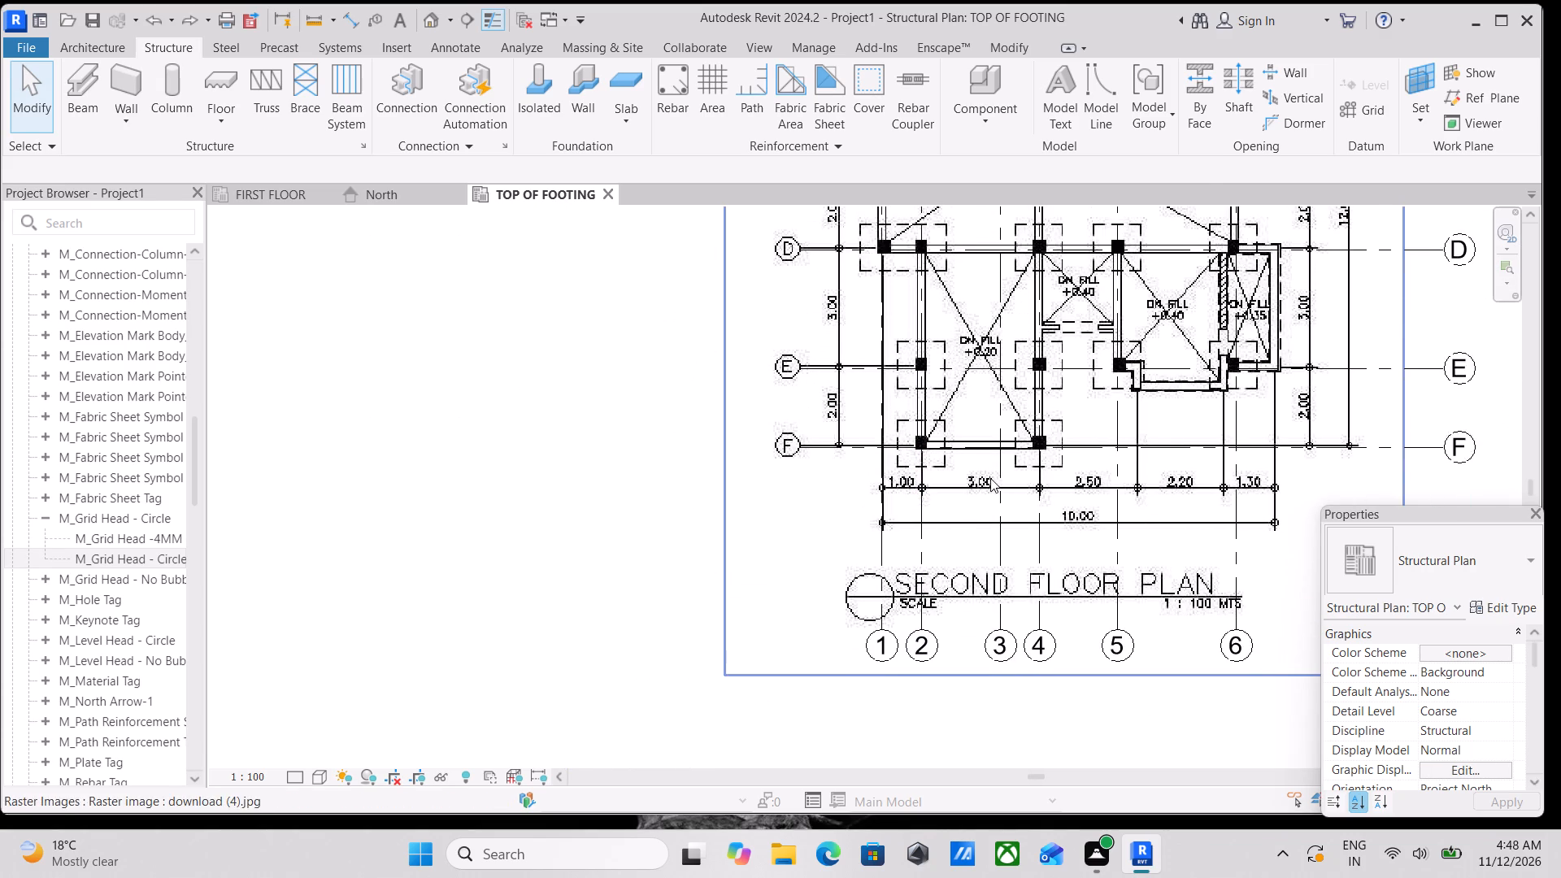
{"action": "middle_click_drag", "start_coordinate": [990, 478], "coordinate": [837, 550]}
{"action": "scroll", "coordinate": [811, 569], "scroll_direction": "up", "scroll_amount": 2}
{"action": "scroll", "coordinate": [715, 542], "scroll_direction": "up", "scroll_amount": 3}
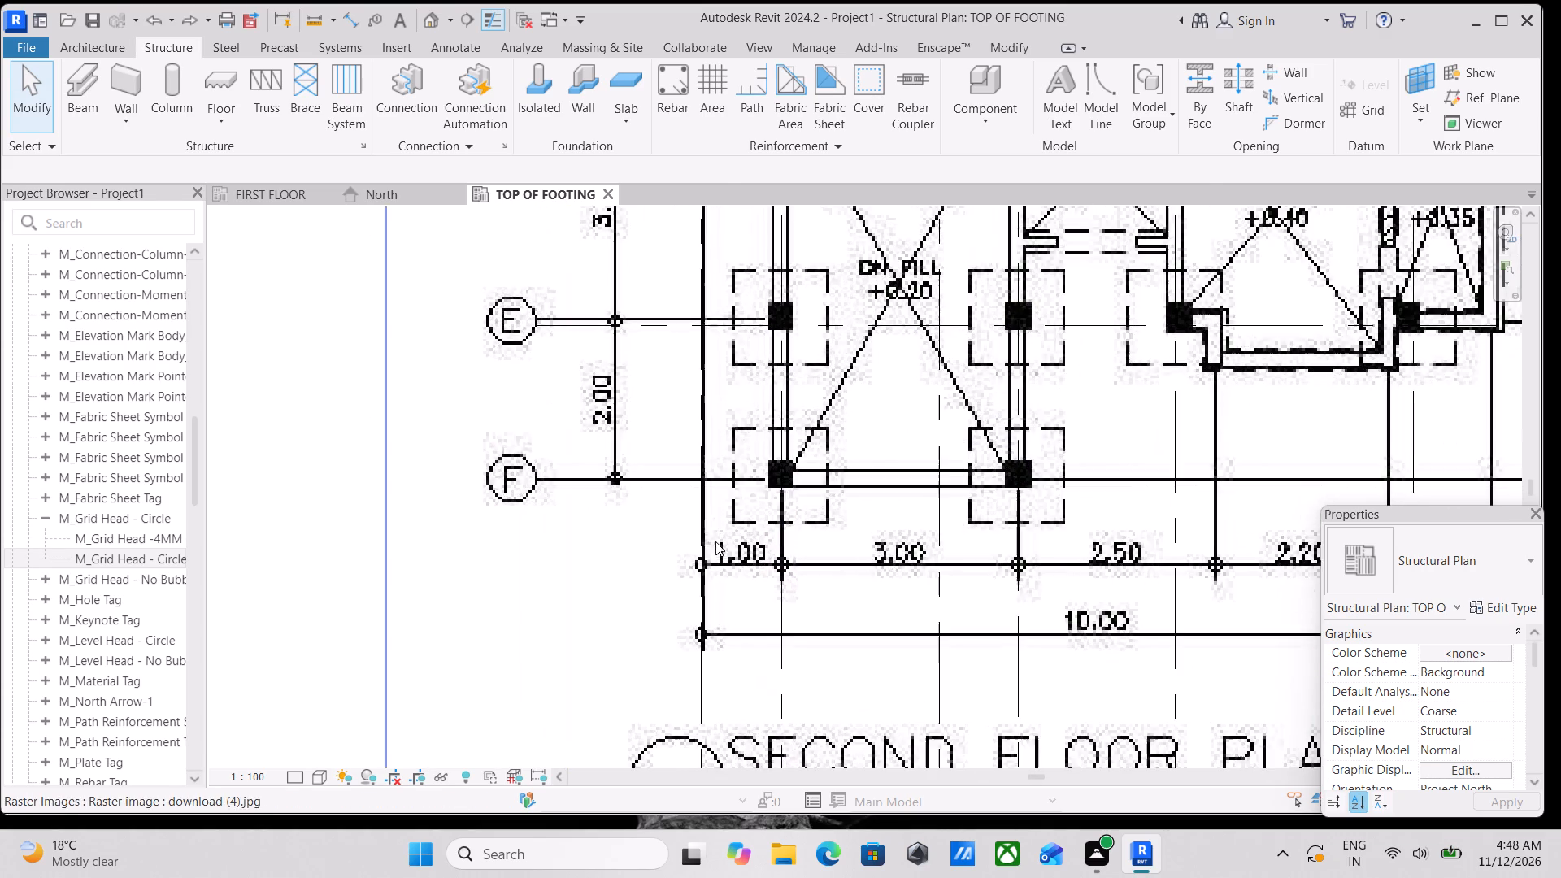
{"action": "scroll", "coordinate": [768, 483], "scroll_direction": "up", "scroll_amount": 1}
{"action": "scroll", "coordinate": [769, 482], "scroll_direction": "down", "scroll_amount": 5}
{"action": "scroll", "coordinate": [854, 478], "scroll_direction": "down", "scroll_amount": 3}
{"action": "middle_click_drag", "start_coordinate": [922, 475], "coordinate": [959, 701]}
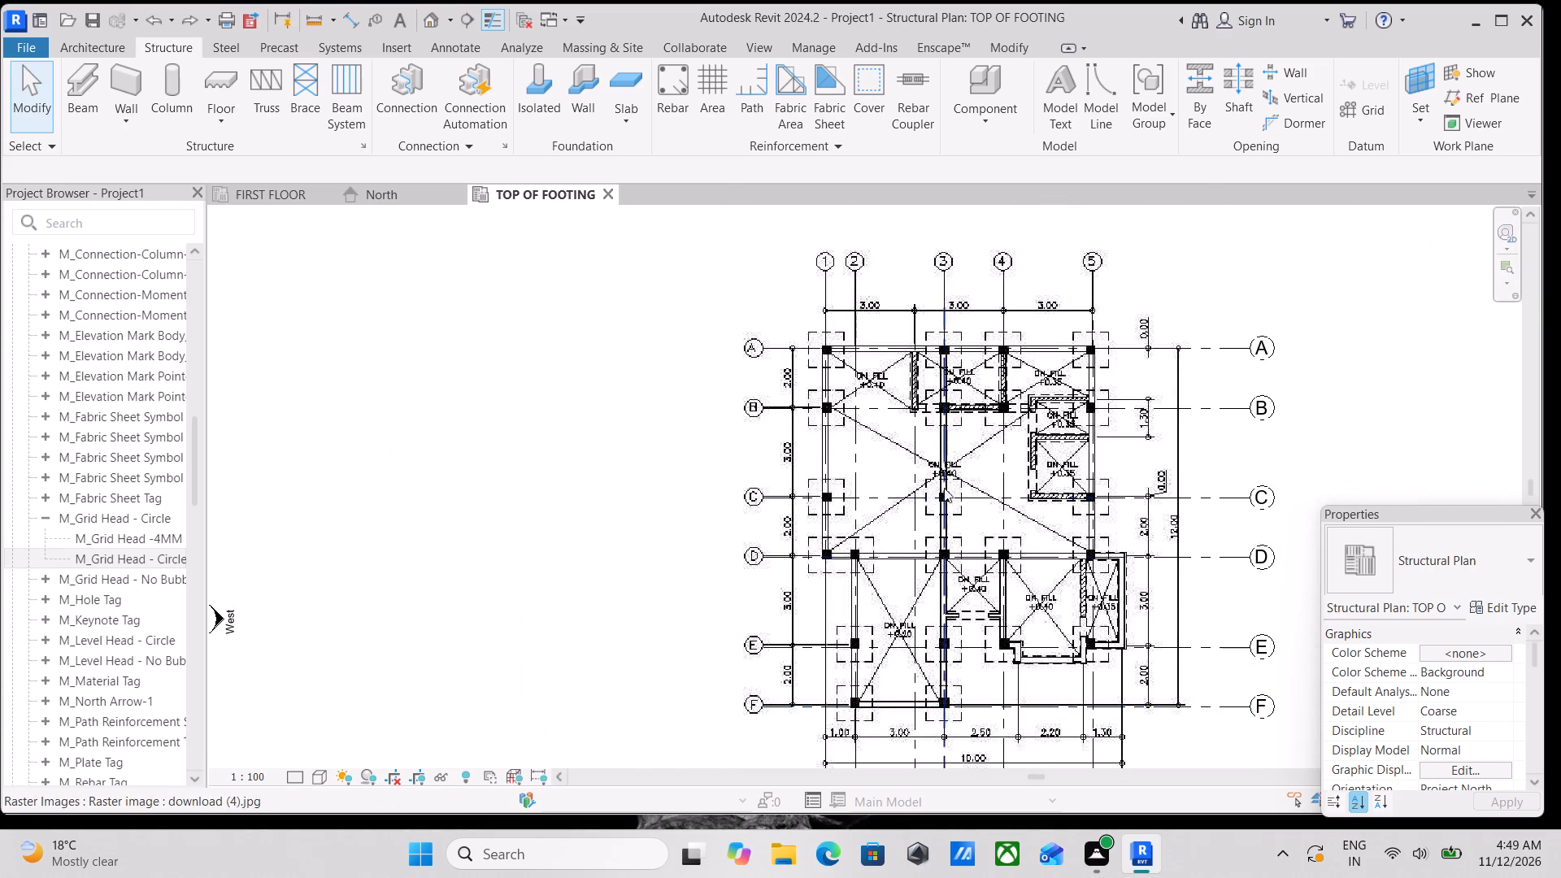
{"action": "middle_click_drag", "start_coordinate": [879, 516], "coordinate": [894, 460]}
{"action": "middle_click_drag", "start_coordinate": [950, 635], "coordinate": [955, 615]}
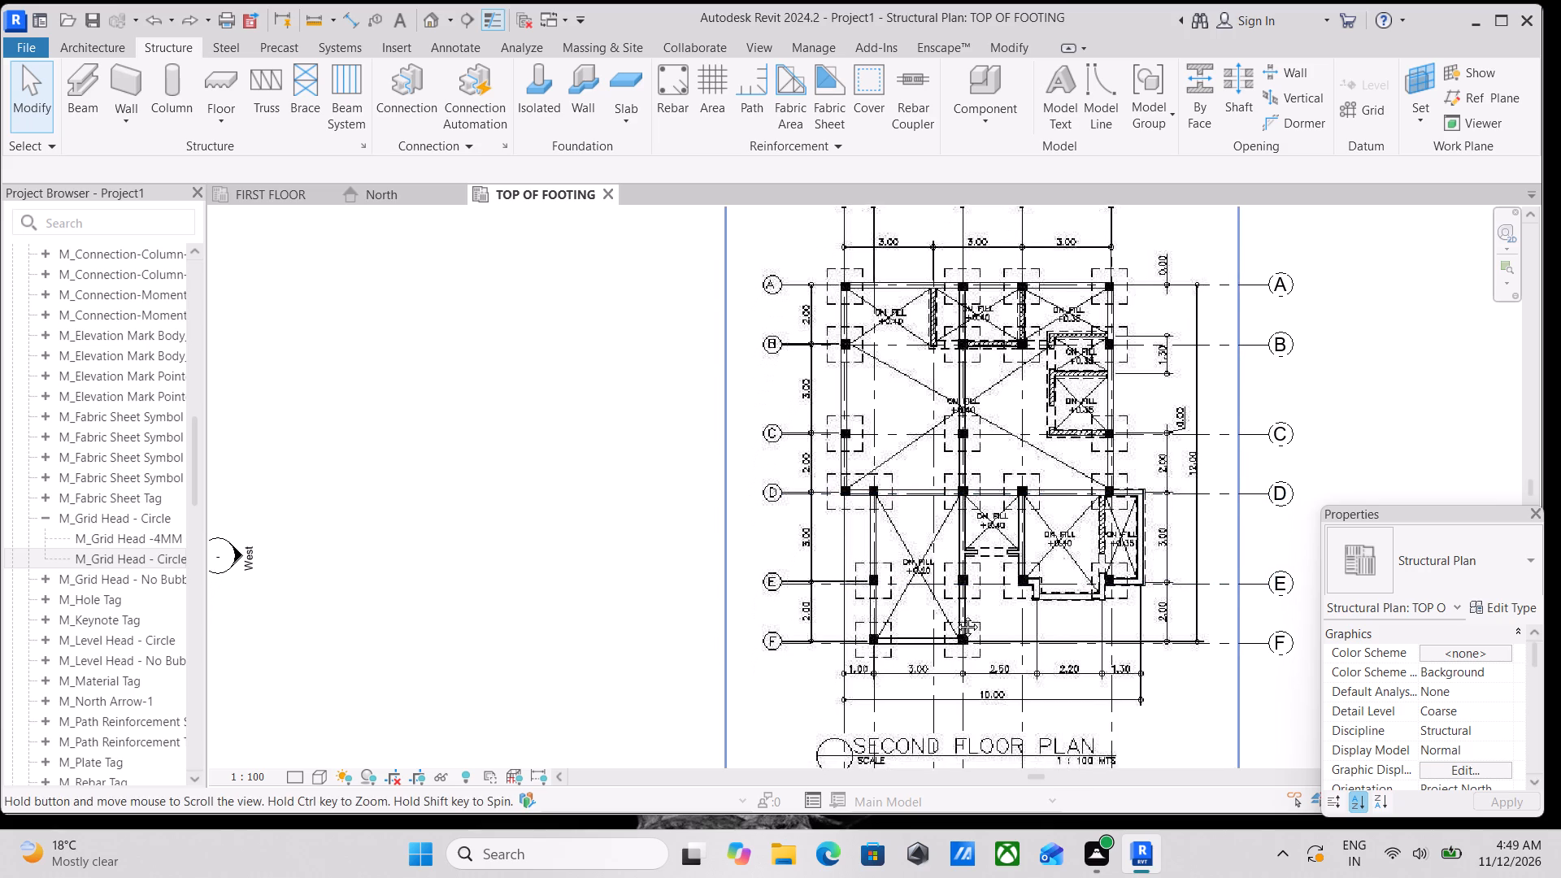
{"action": "middle_click_drag", "start_coordinate": [955, 615], "coordinate": [956, 527]}
{"action": "scroll", "coordinate": [848, 612], "scroll_direction": "up", "scroll_amount": 3}
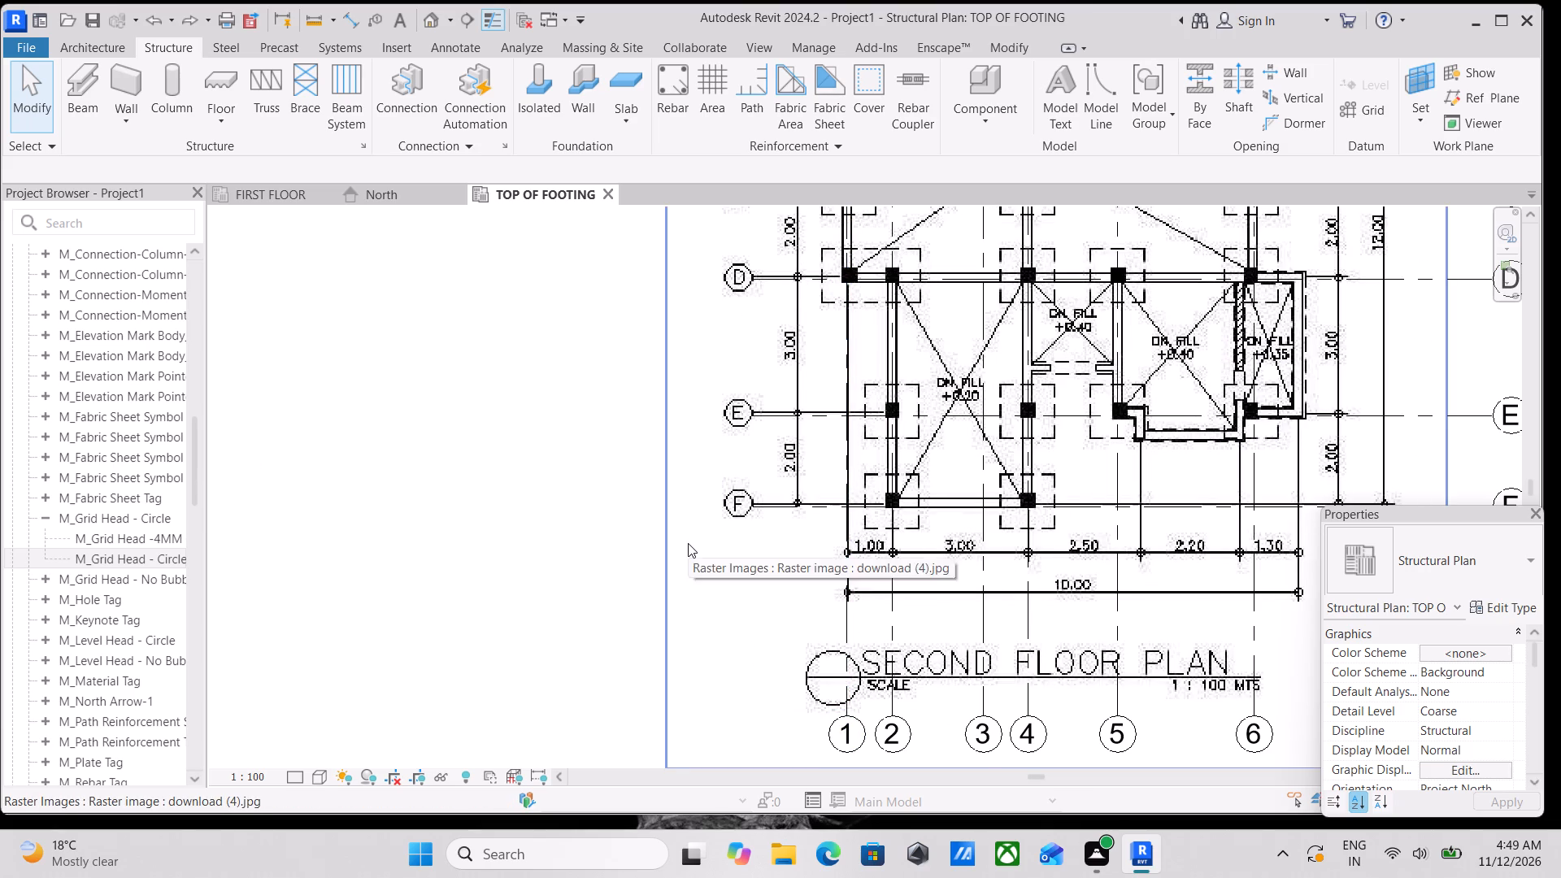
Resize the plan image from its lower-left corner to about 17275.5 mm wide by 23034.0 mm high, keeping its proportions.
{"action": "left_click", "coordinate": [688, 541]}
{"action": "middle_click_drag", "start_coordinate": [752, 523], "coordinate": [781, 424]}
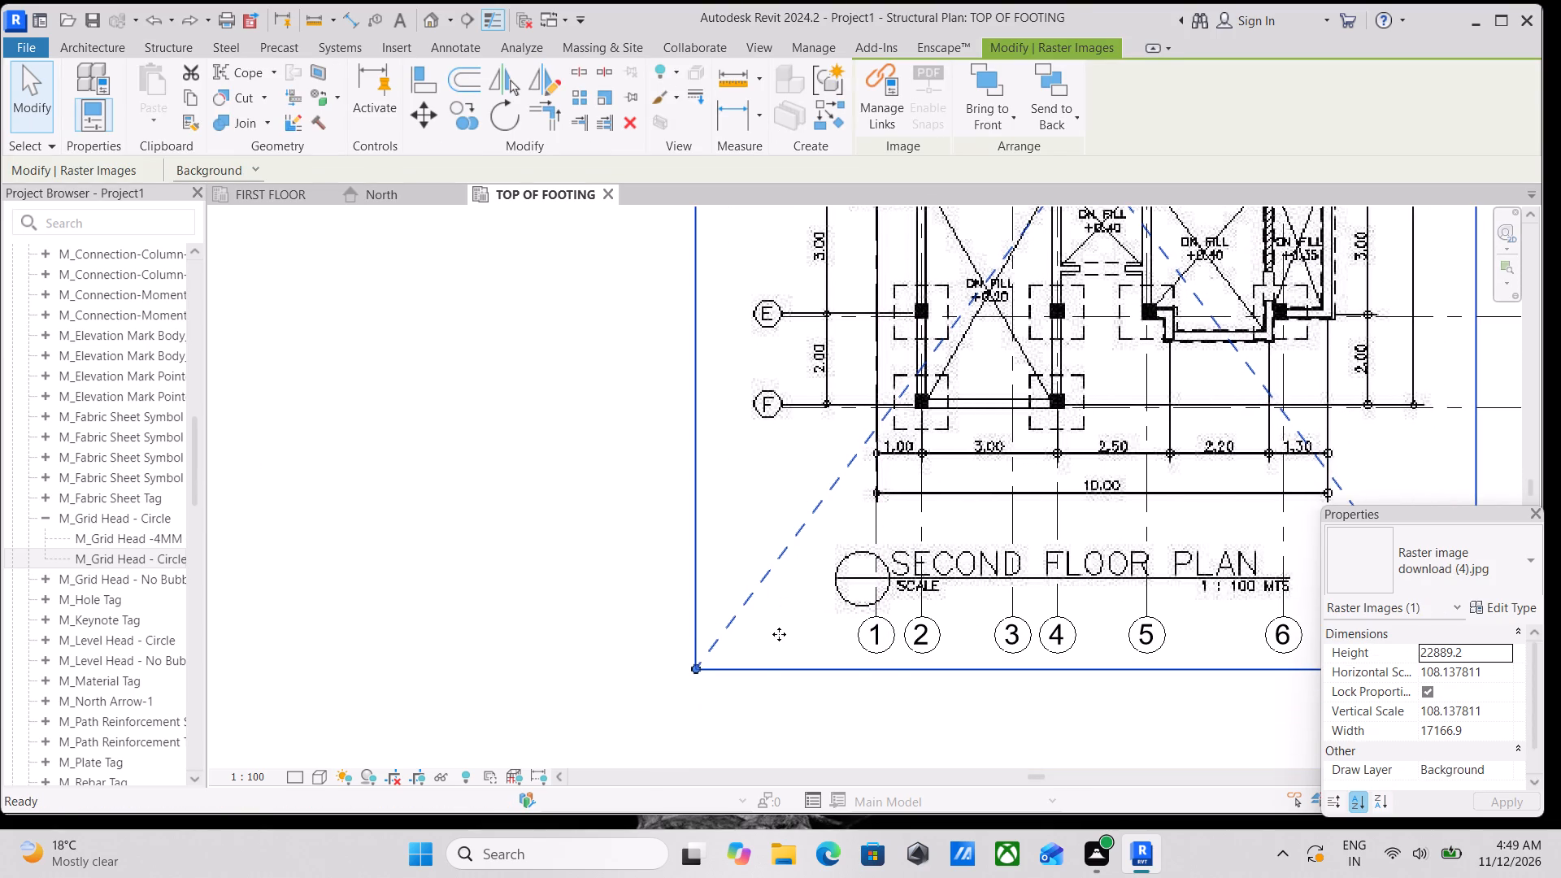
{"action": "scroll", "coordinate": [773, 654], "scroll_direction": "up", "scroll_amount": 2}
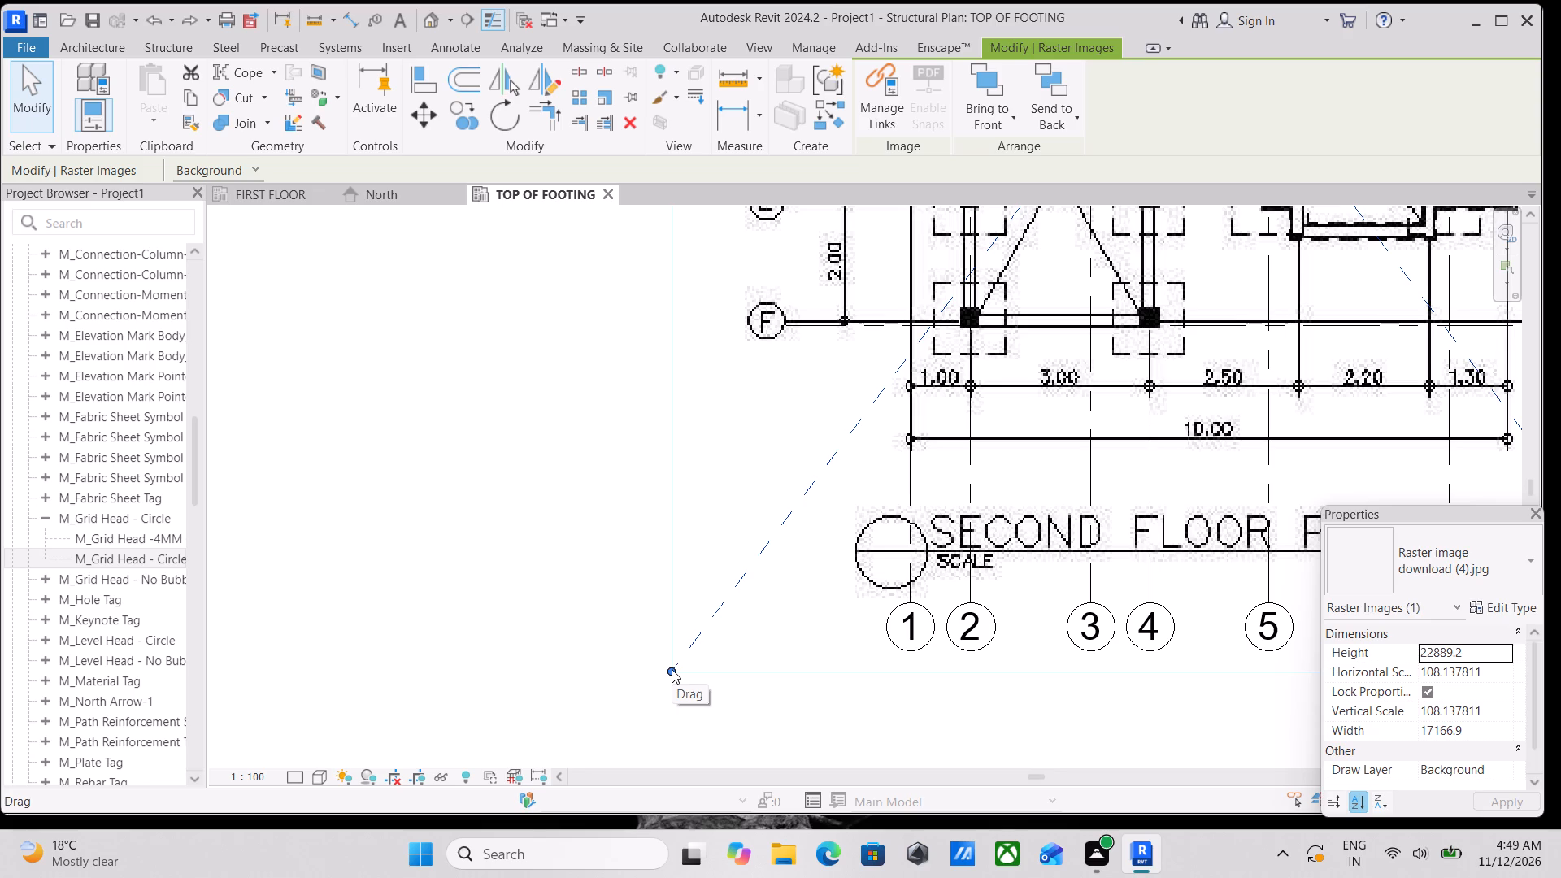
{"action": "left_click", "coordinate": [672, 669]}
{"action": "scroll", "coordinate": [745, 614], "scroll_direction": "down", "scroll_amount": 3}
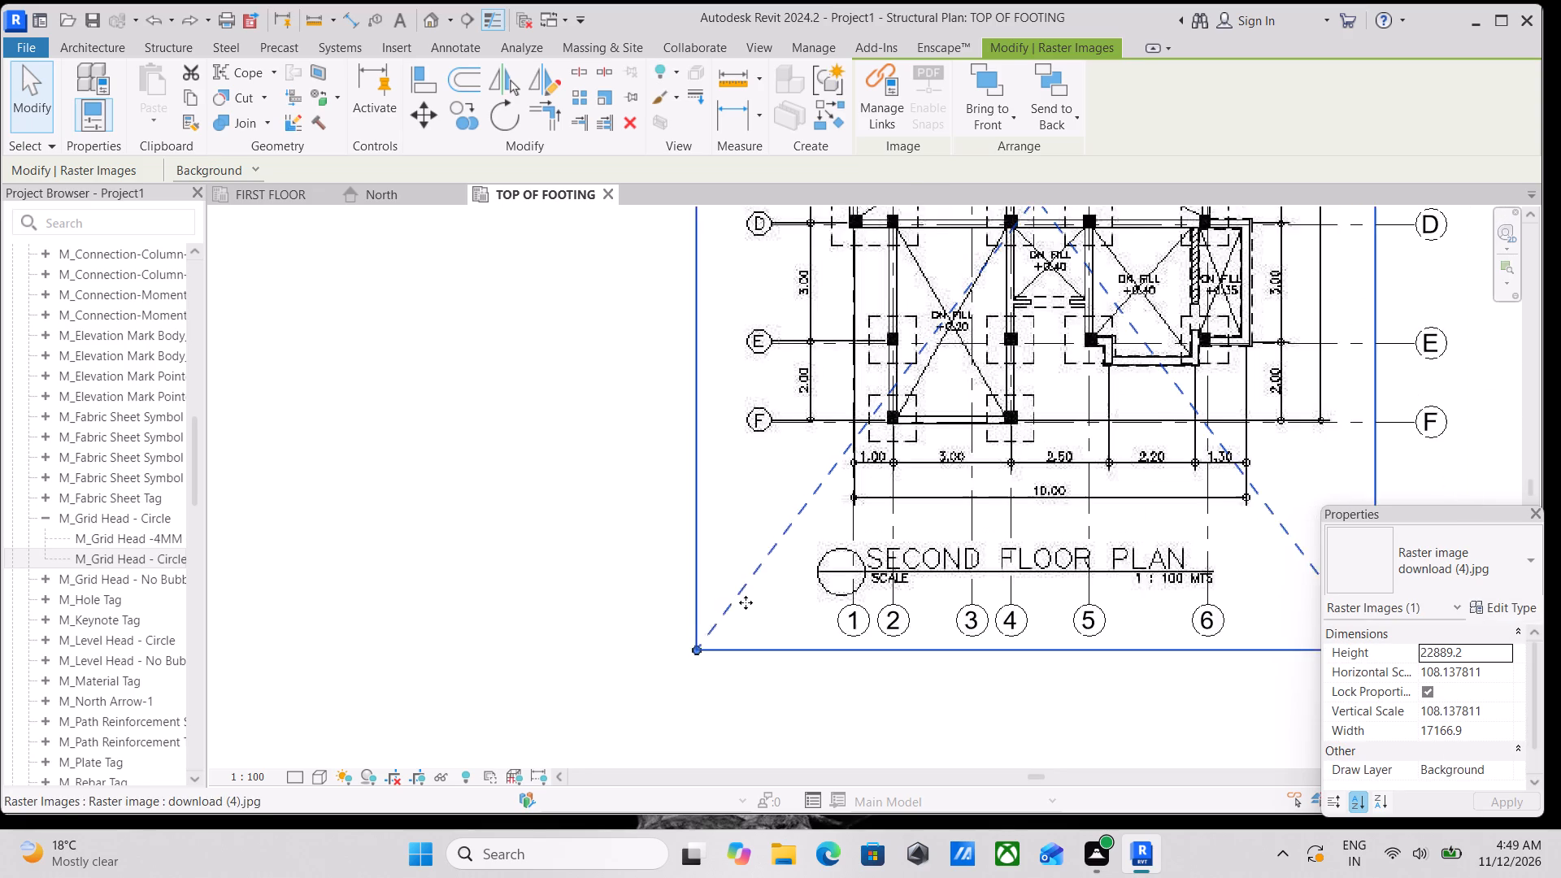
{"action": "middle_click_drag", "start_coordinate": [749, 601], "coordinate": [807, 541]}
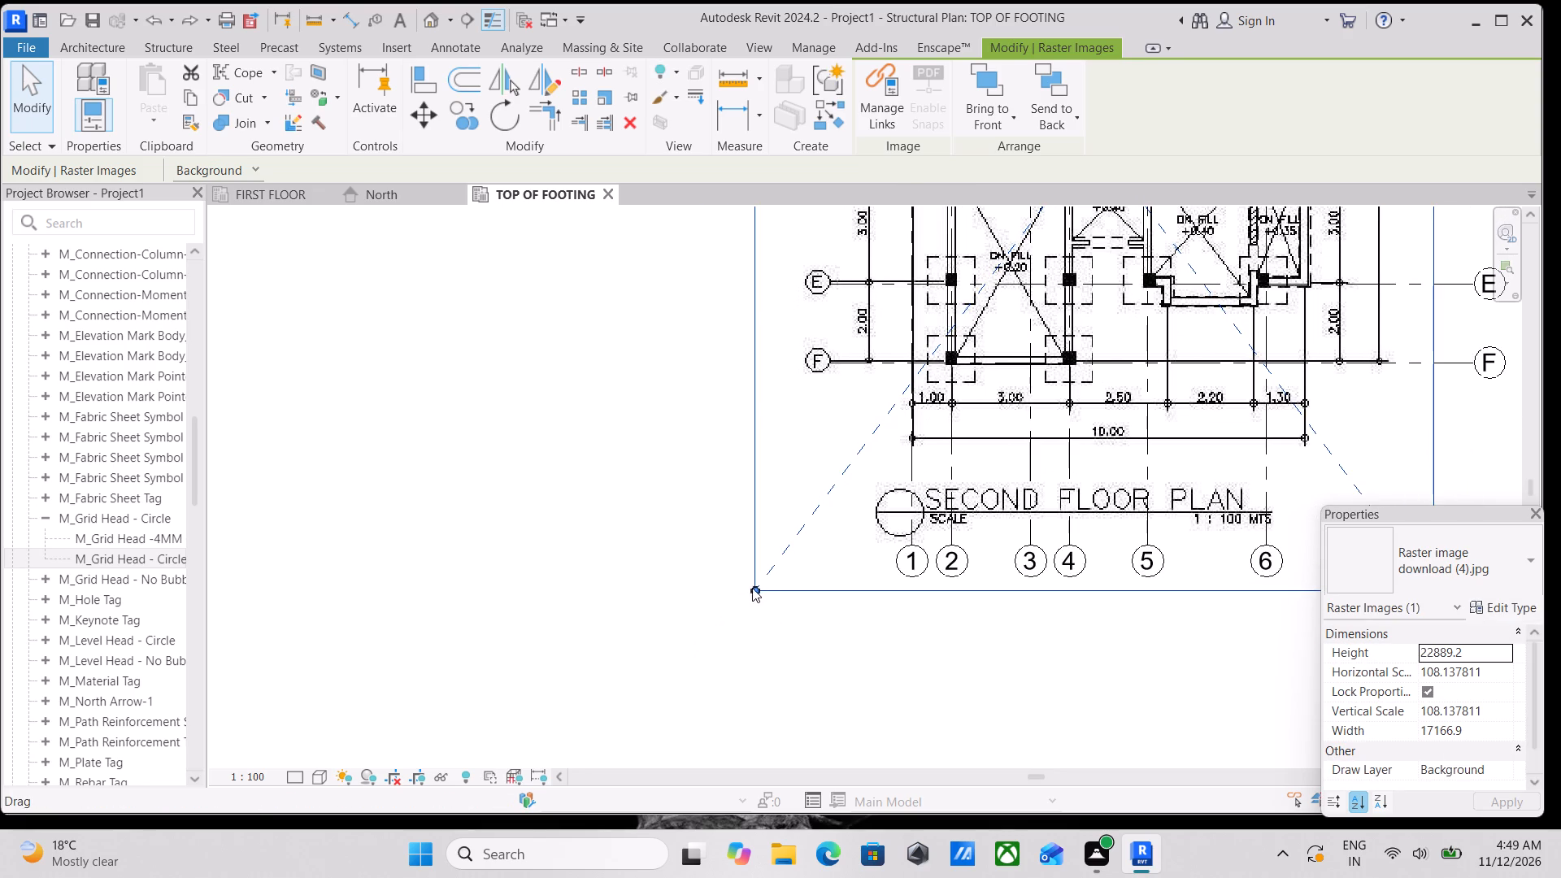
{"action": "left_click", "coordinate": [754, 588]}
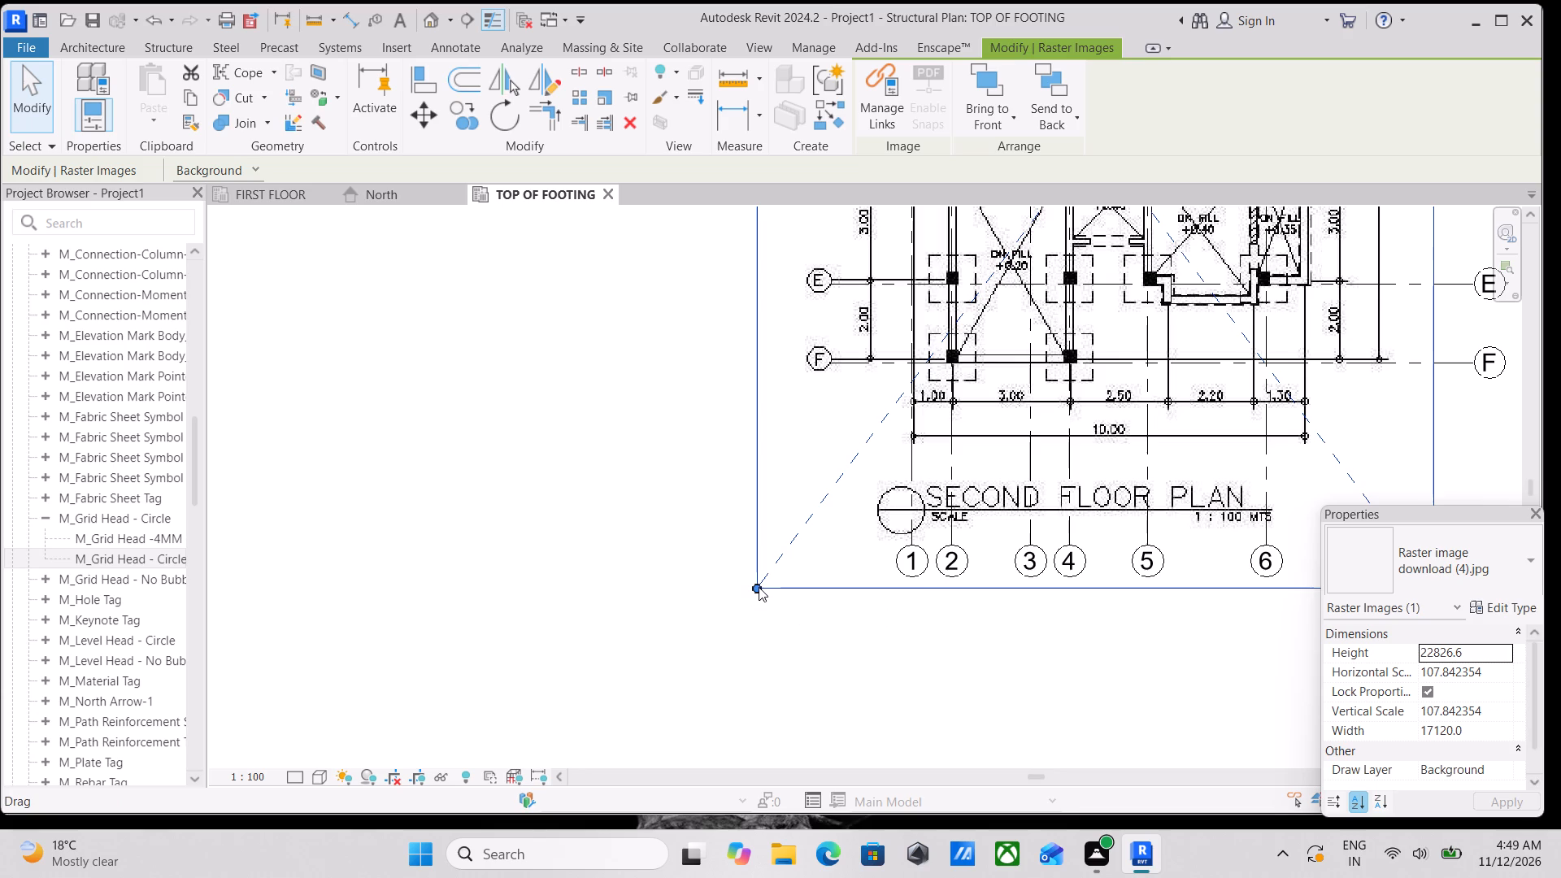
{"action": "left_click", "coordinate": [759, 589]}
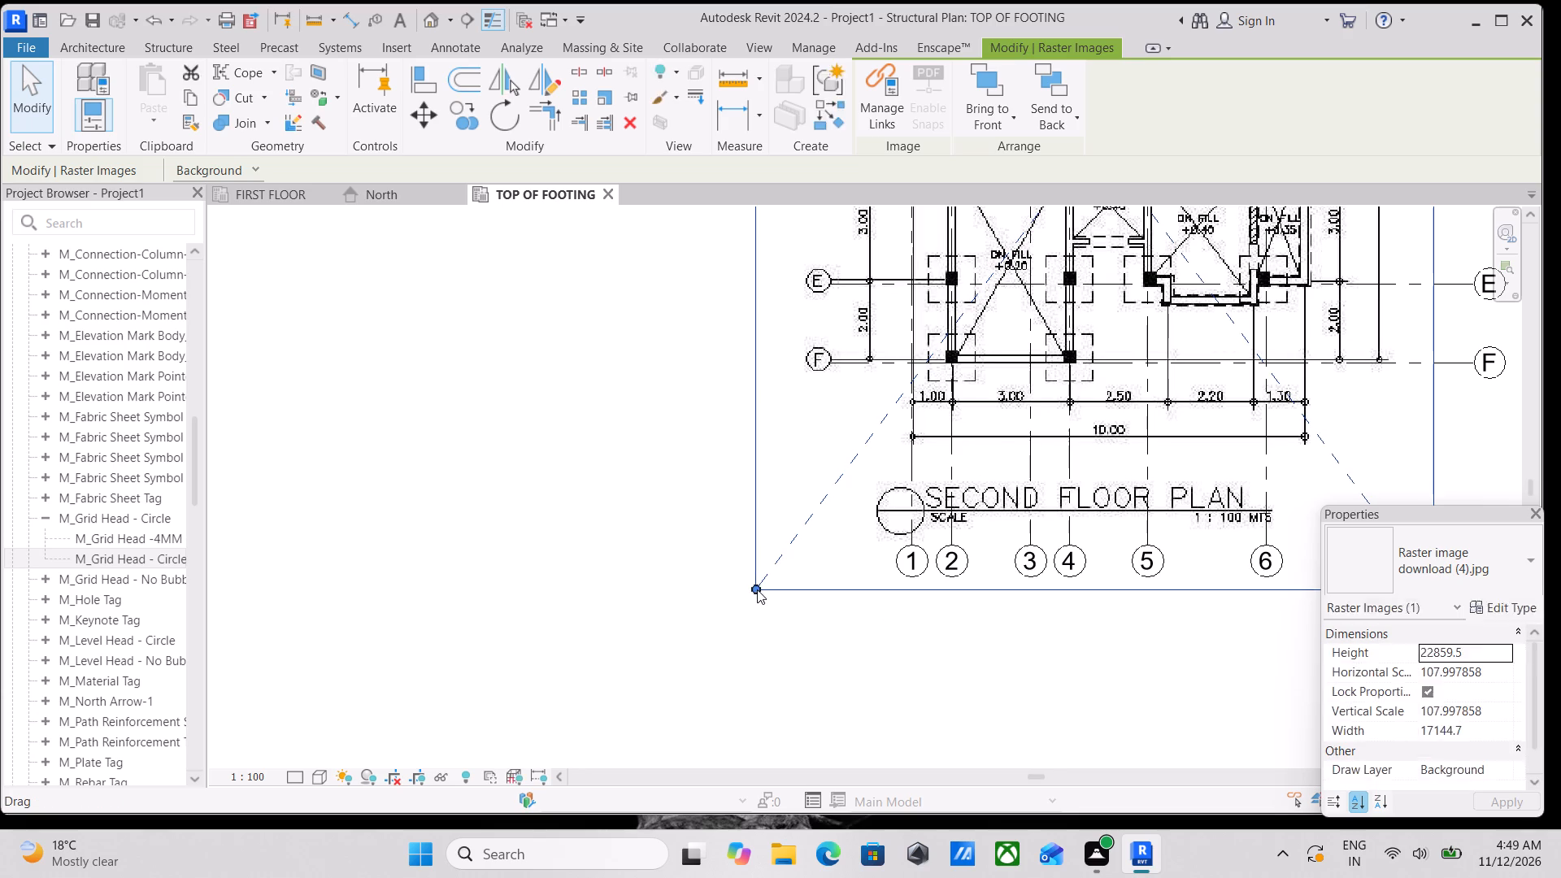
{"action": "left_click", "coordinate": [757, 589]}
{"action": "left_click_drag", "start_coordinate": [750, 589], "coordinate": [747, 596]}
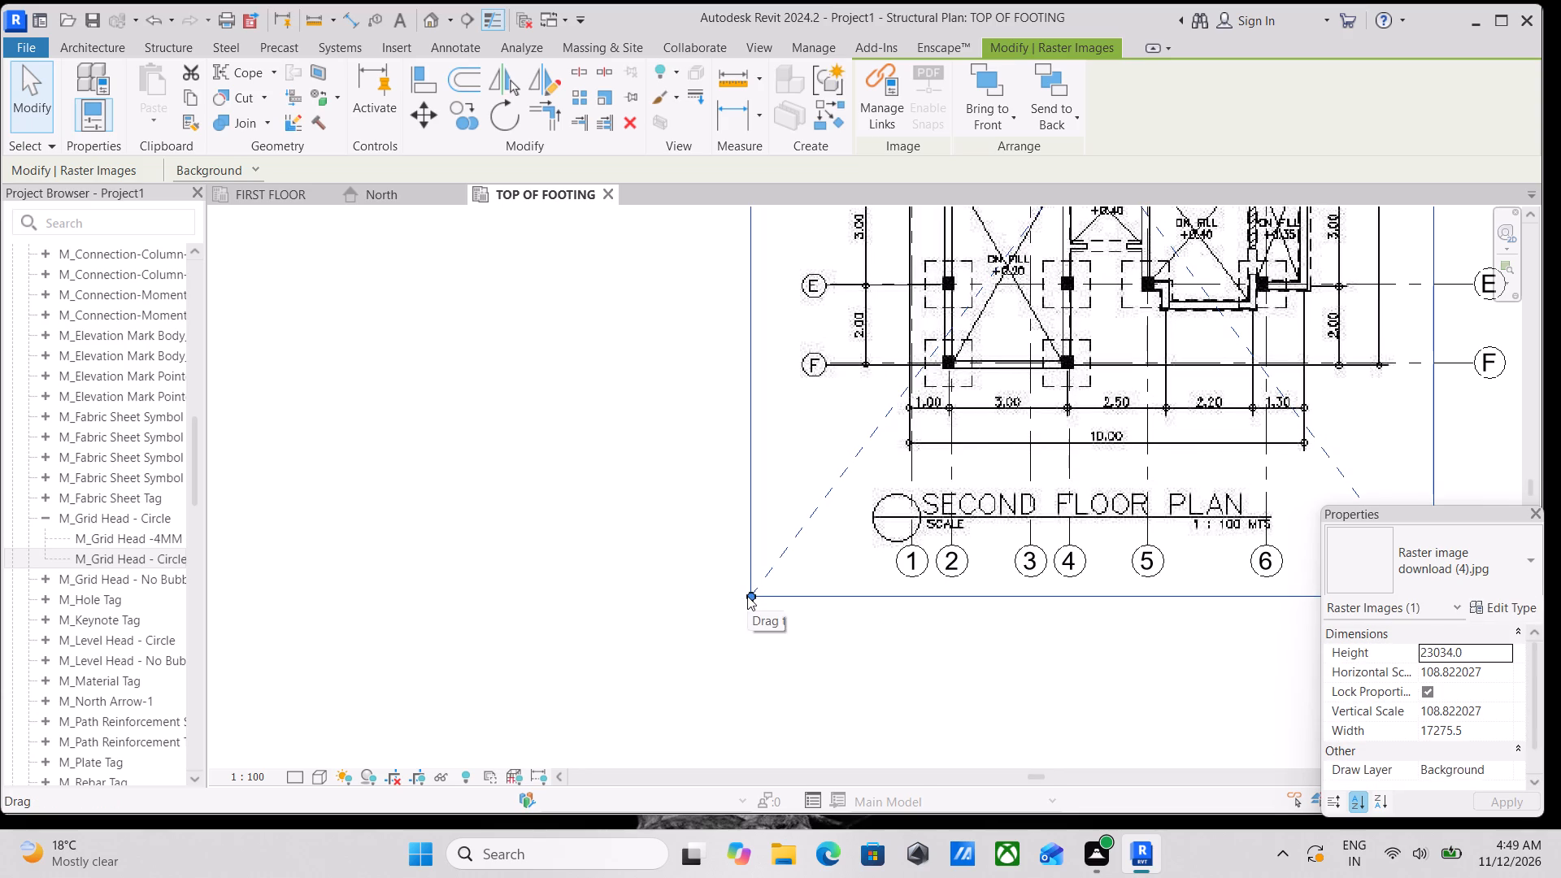
Fine-tune the plan image from its lower-left corner to about 17224.4 mm wide by 22965.9 mm high against the grids.
{"action": "scroll", "coordinate": [754, 591], "scroll_direction": "up", "scroll_amount": 9}
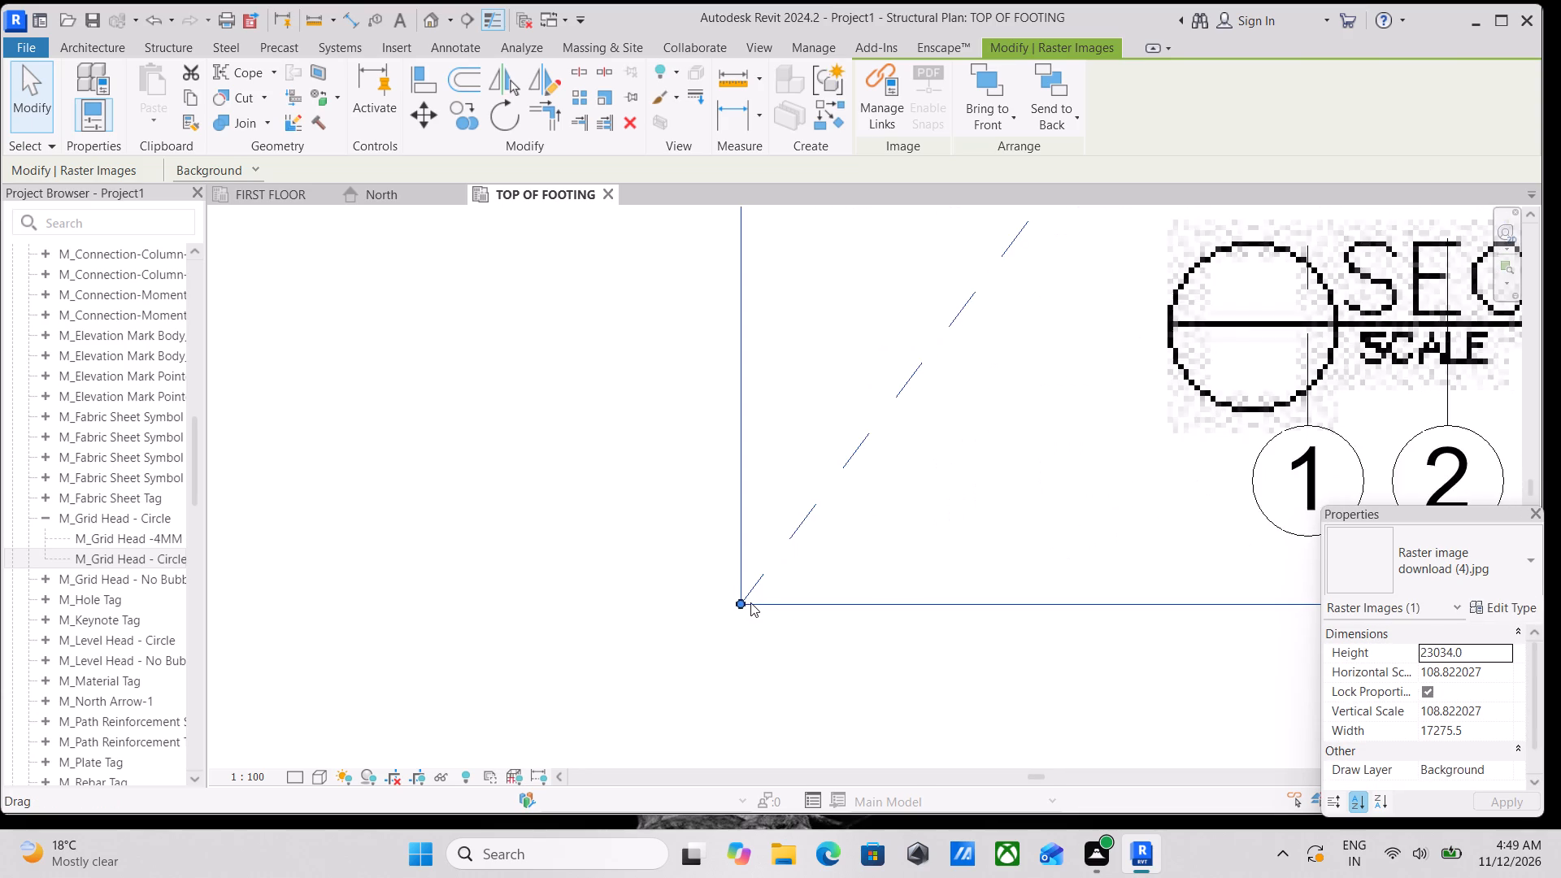
{"action": "scroll", "coordinate": [749, 602], "scroll_direction": "down", "scroll_amount": 5}
{"action": "scroll", "coordinate": [785, 547], "scroll_direction": "down", "scroll_amount": 1}
{"action": "middle_click_drag", "start_coordinate": [786, 554], "coordinate": [754, 631]}
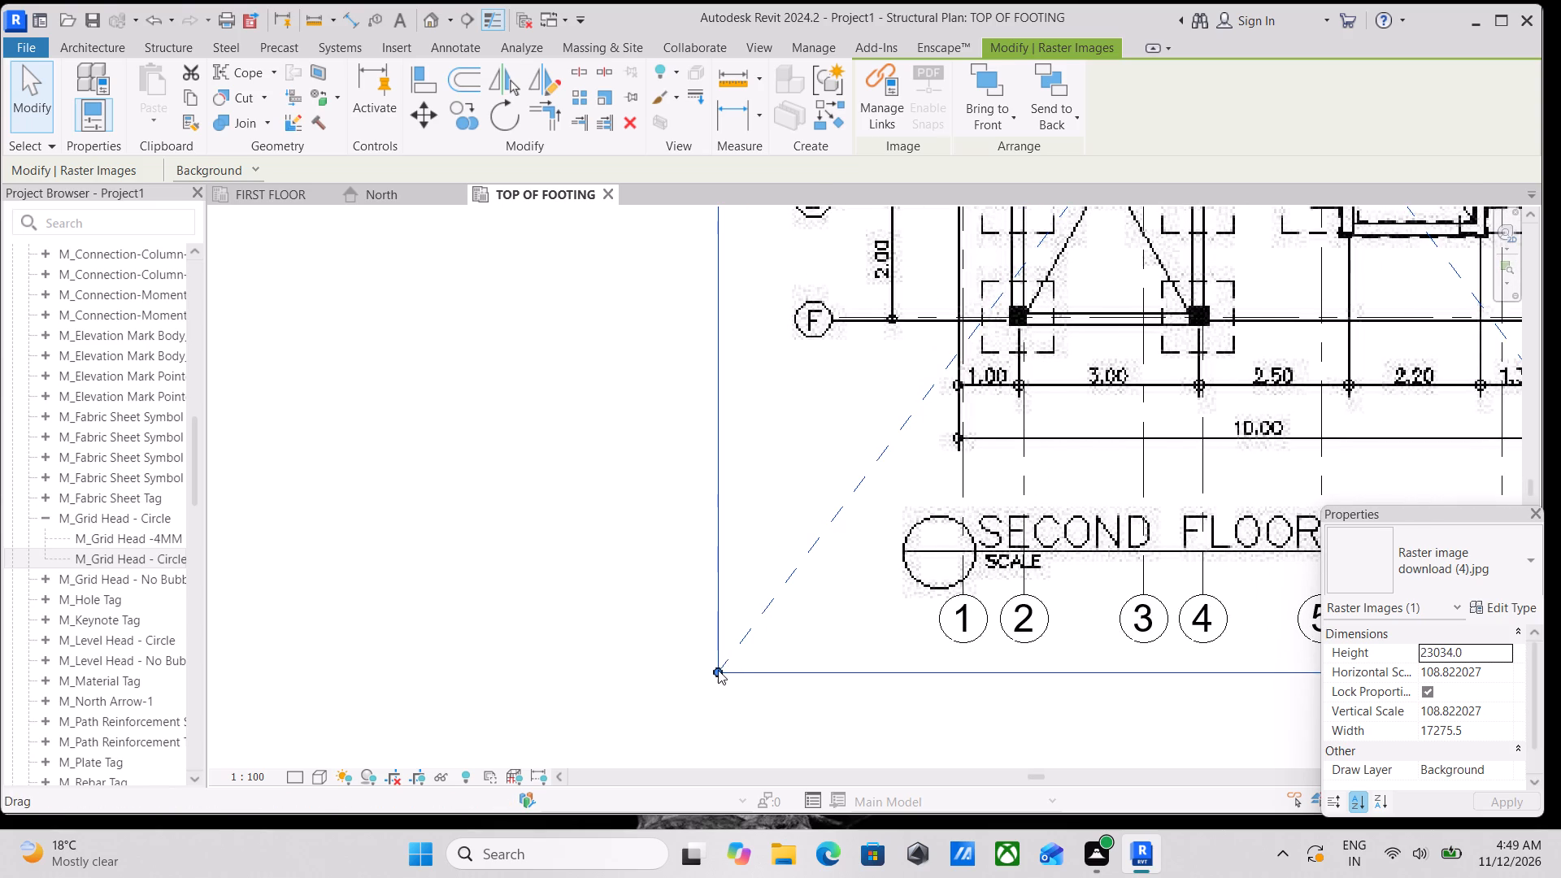
{"action": "left_click", "coordinate": [718, 670]}
{"action": "scroll", "coordinate": [719, 668], "scroll_direction": "up", "scroll_amount": 3}
{"action": "scroll", "coordinate": [794, 607], "scroll_direction": "down", "scroll_amount": 3}
{"action": "middle_click_drag", "start_coordinate": [838, 585], "coordinate": [823, 595]}
{"action": "scroll", "coordinate": [846, 574], "scroll_direction": "down", "scroll_amount": 2}
{"action": "middle_click_drag", "start_coordinate": [846, 573], "coordinate": [843, 573]}
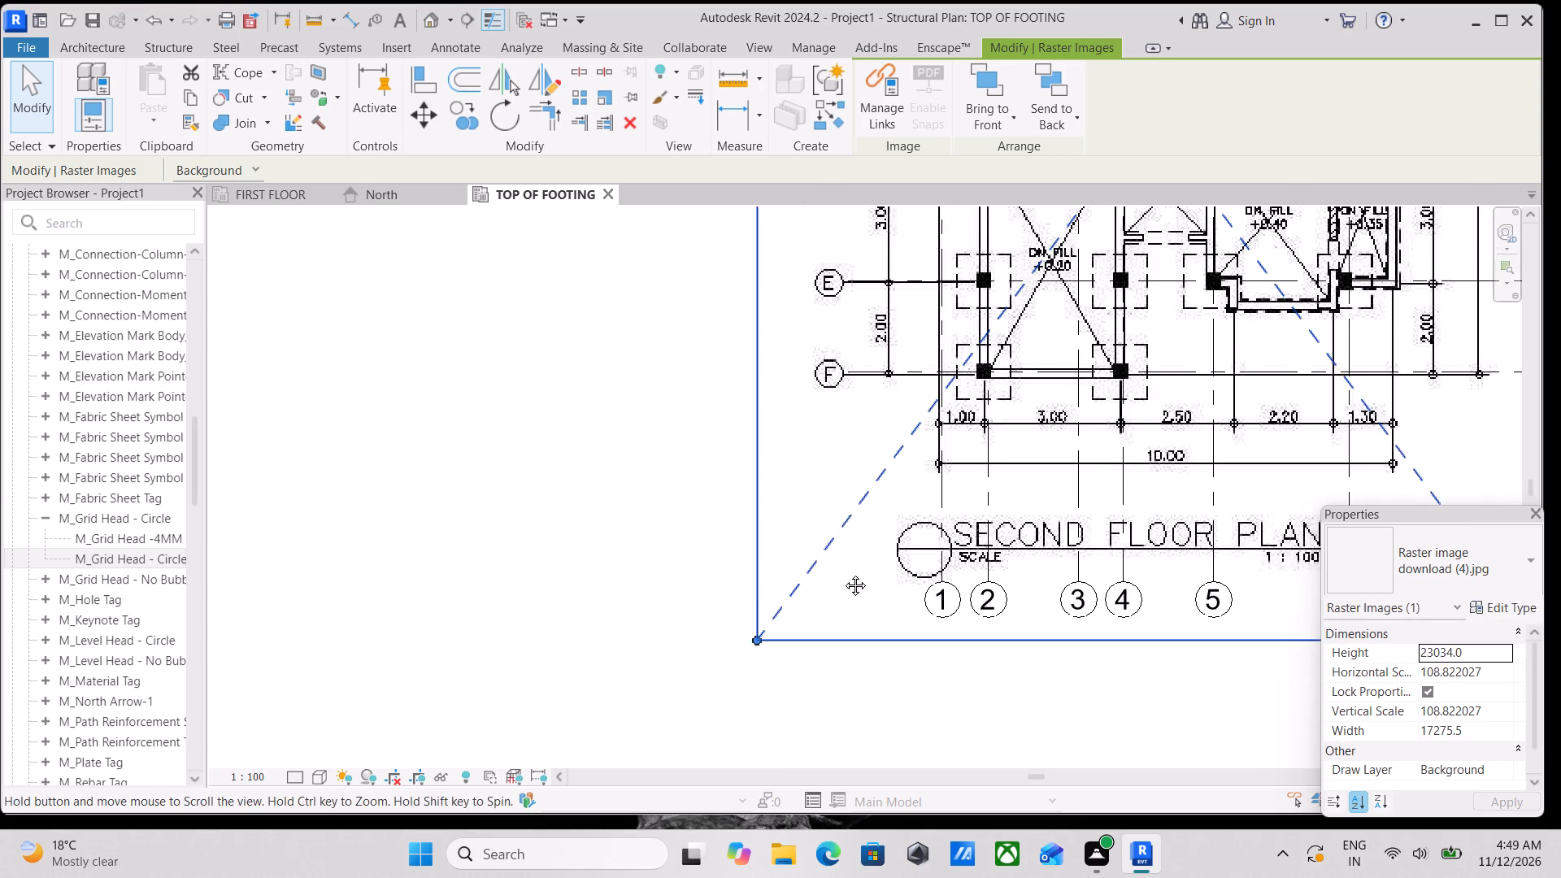
{"action": "middle_click_drag", "start_coordinate": [843, 573], "coordinate": [755, 586]}
{"action": "middle_click_drag", "start_coordinate": [764, 611], "coordinate": [780, 598]}
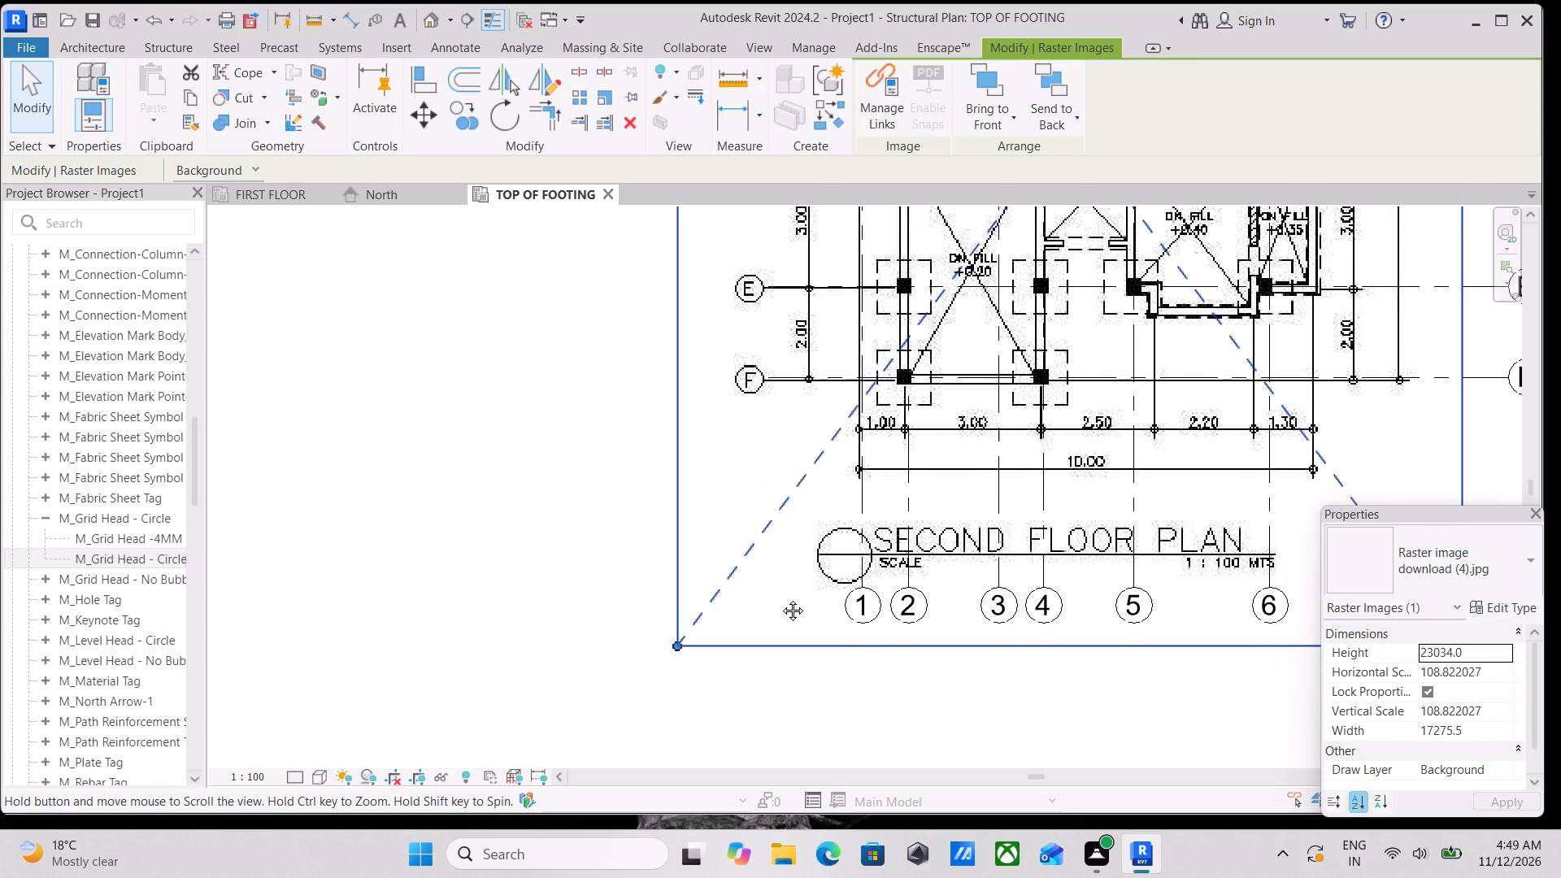
{"action": "middle_click_drag", "start_coordinate": [780, 598], "coordinate": [798, 584]}
{"action": "scroll", "coordinate": [737, 659], "scroll_direction": "up", "scroll_amount": 2}
{"action": "scroll", "coordinate": [691, 611], "scroll_direction": "down", "scroll_amount": 1}
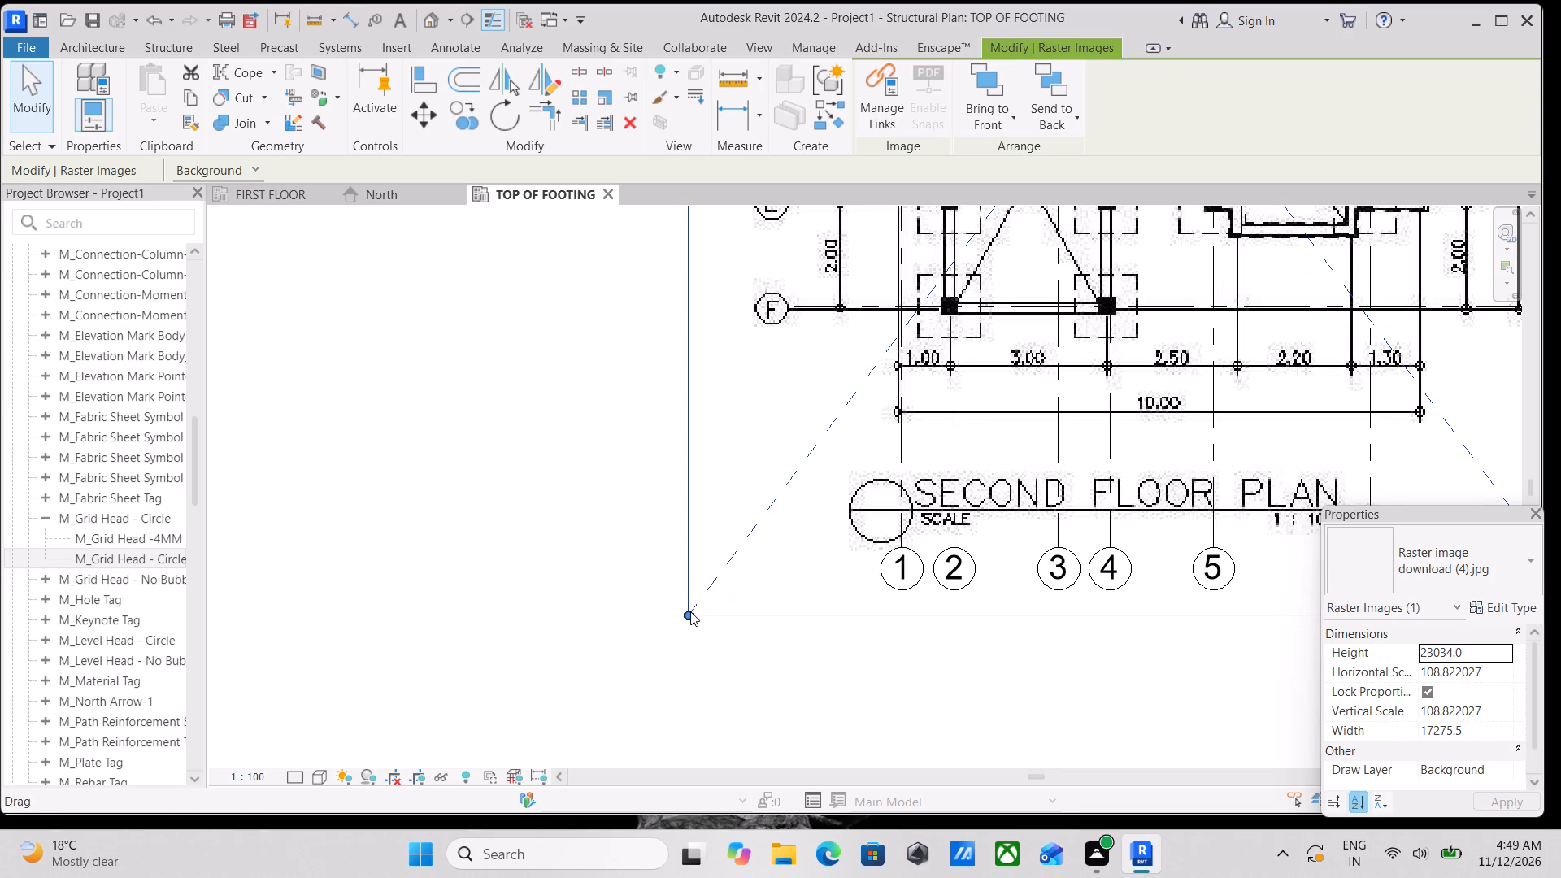
{"action": "left_click", "coordinate": [690, 611]}
{"action": "scroll", "coordinate": [692, 607], "scroll_direction": "down", "scroll_amount": 3}
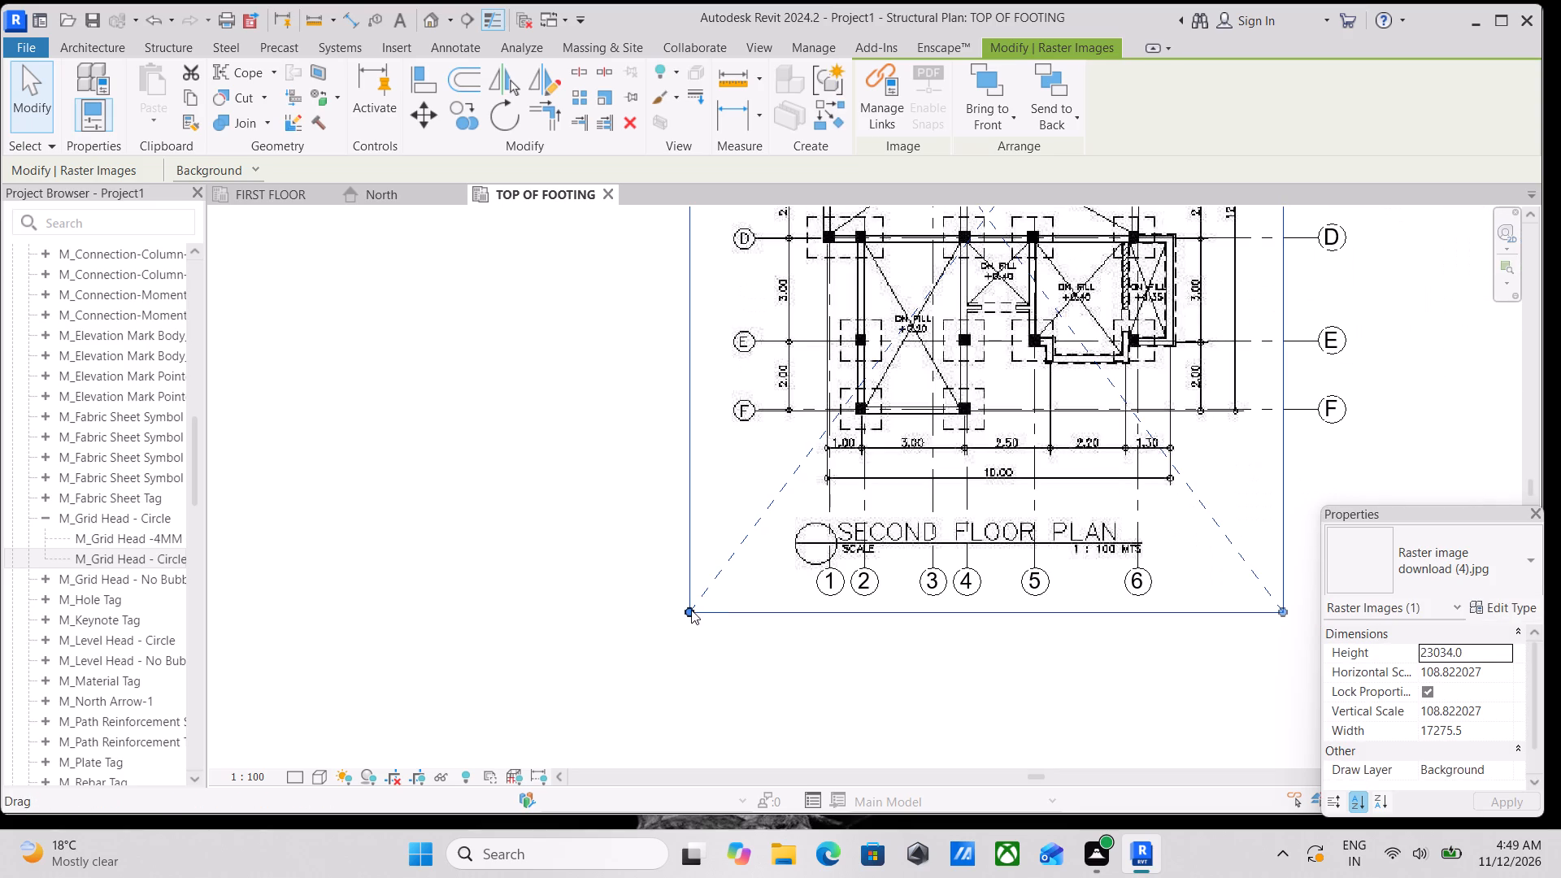
{"action": "left_click", "coordinate": [685, 610]}
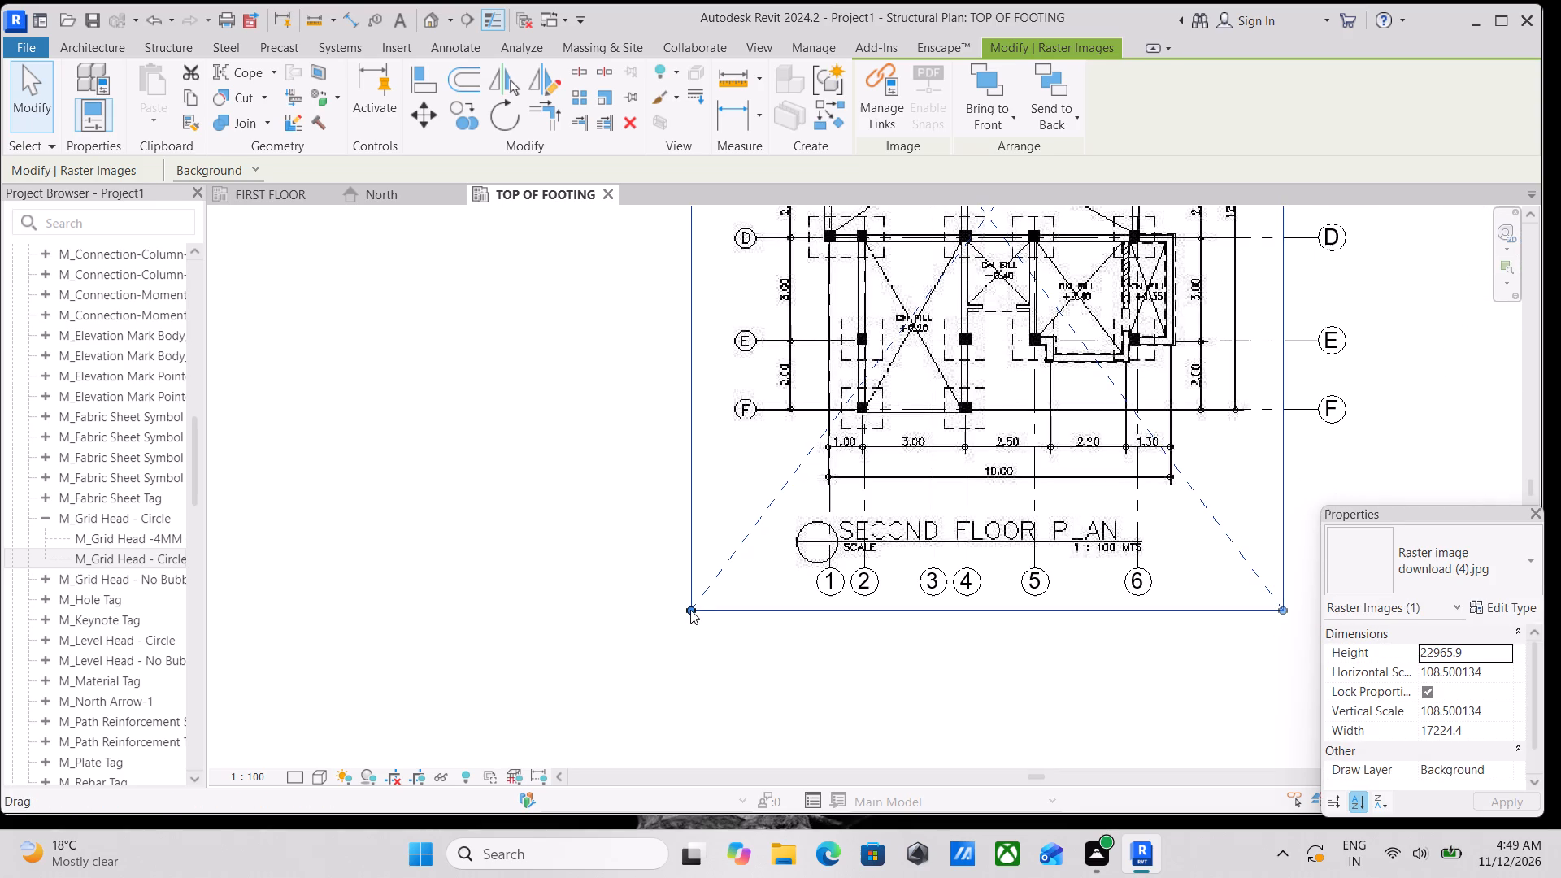
Examine how the resized plan image's axes and column marks line up with grids A to F and 1 to 6, and deselect the image.
{"action": "scroll", "coordinate": [1204, 432], "scroll_direction": "up", "scroll_amount": 3}
{"action": "scroll", "coordinate": [1363, 431], "scroll_direction": "up", "scroll_amount": 2}
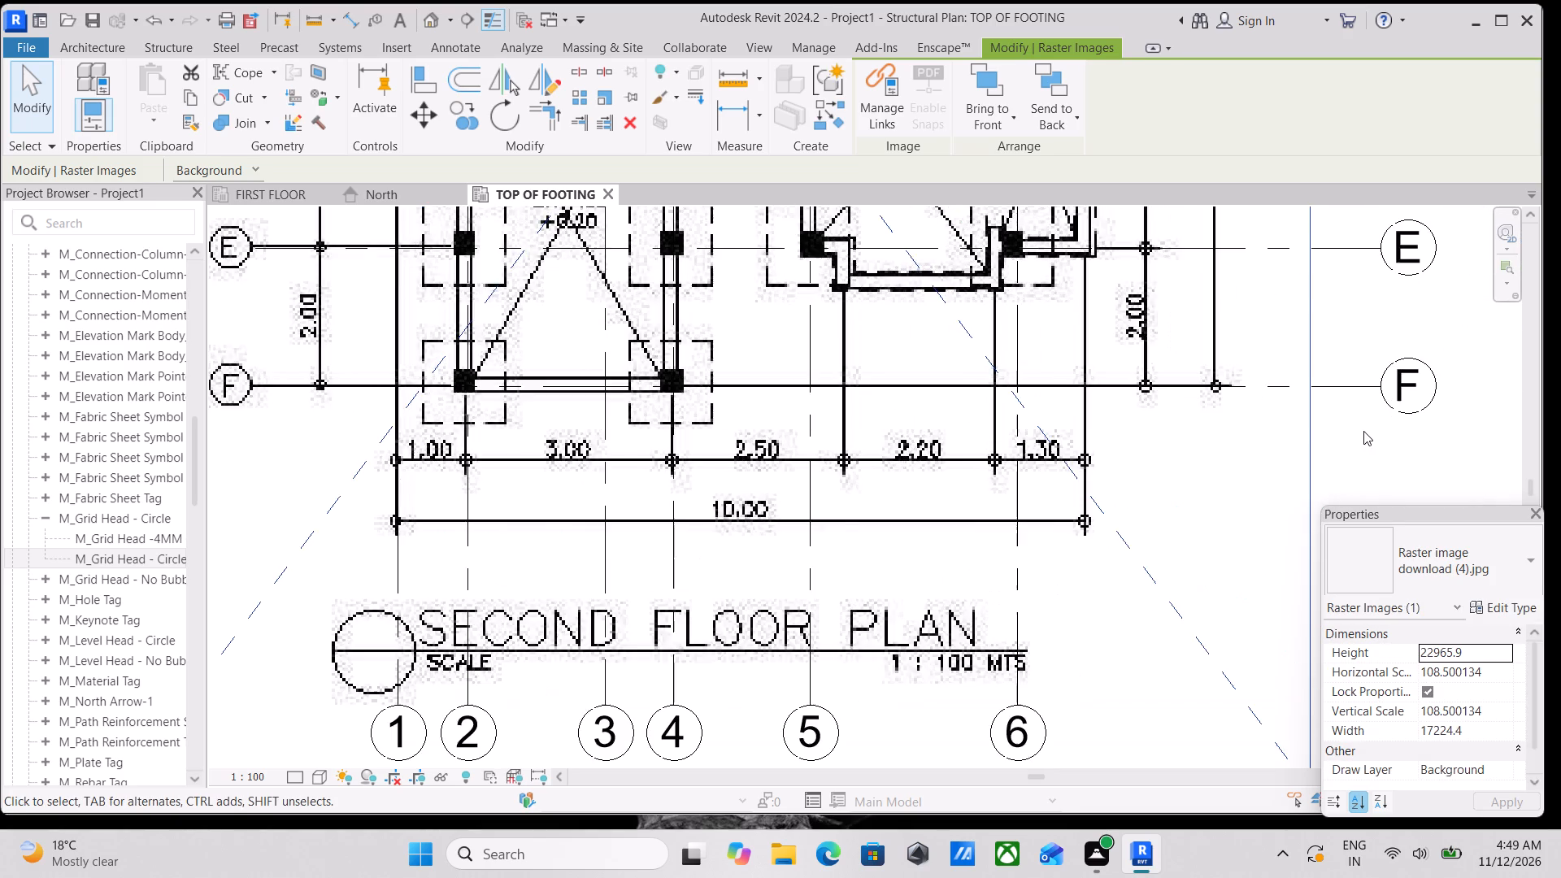
{"action": "scroll", "coordinate": [1346, 443], "scroll_direction": "down", "scroll_amount": 3}
{"action": "middle_click_drag", "start_coordinate": [1245, 456], "coordinate": [1203, 867]}
{"action": "scroll", "coordinate": [1021, 603], "scroll_direction": "down", "scroll_amount": 1}
{"action": "middle_click_drag", "start_coordinate": [1023, 616], "coordinate": [1035, 664]}
{"action": "scroll", "coordinate": [645, 487], "scroll_direction": "up", "scroll_amount": 2}
{"action": "middle_click_drag", "start_coordinate": [706, 436], "coordinate": [702, 514]}
{"action": "scroll", "coordinate": [783, 524], "scroll_direction": "down", "scroll_amount": 1}
{"action": "middle_click_drag", "start_coordinate": [783, 520], "coordinate": [818, 315]}
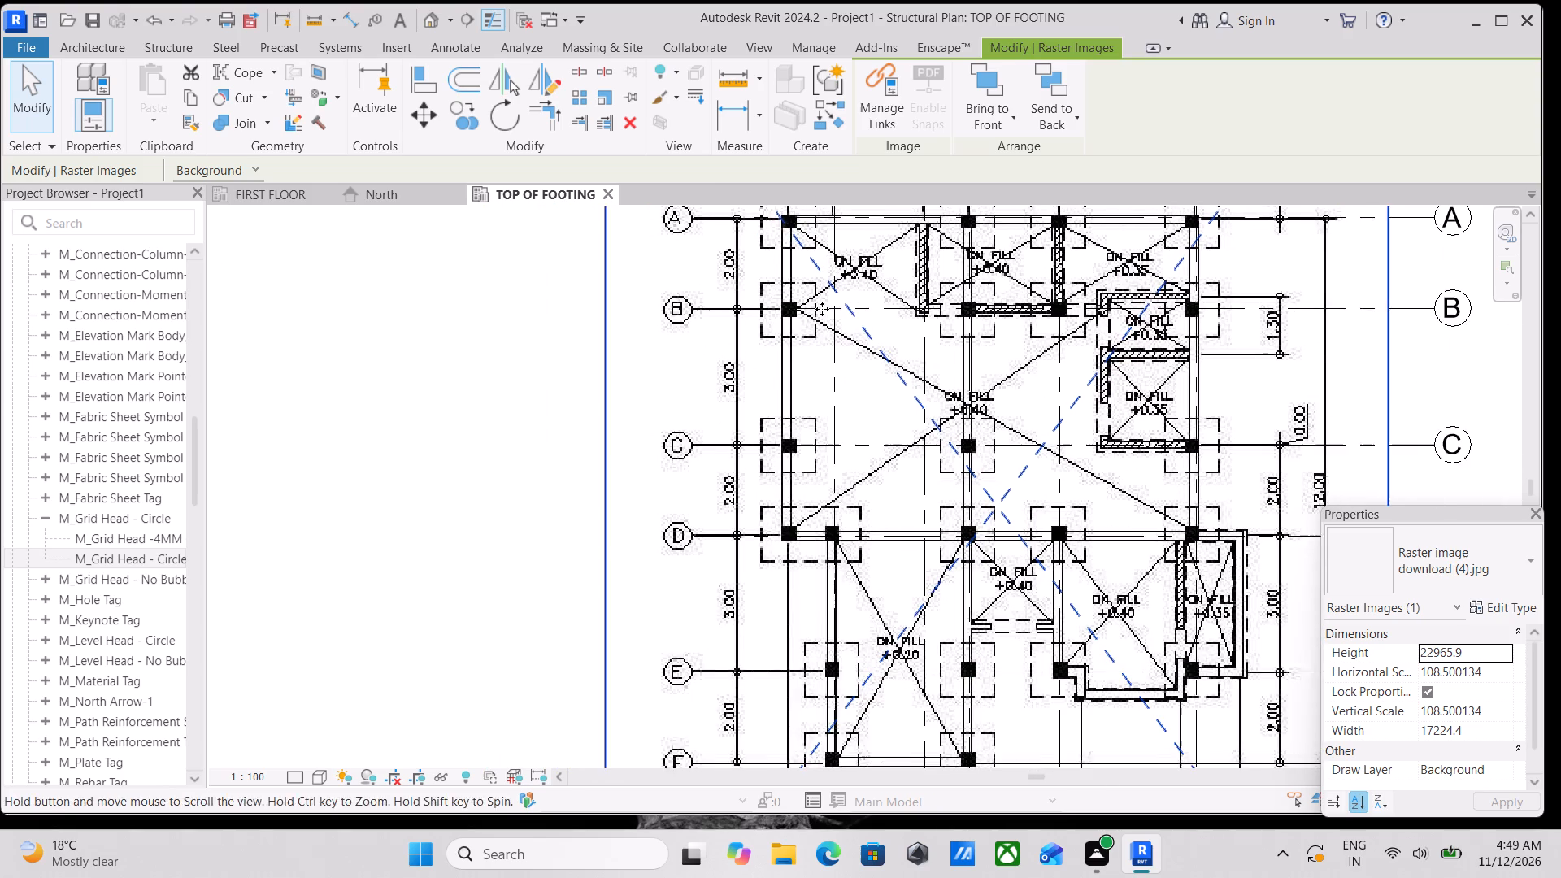
{"action": "middle_click_drag", "start_coordinate": [834, 562], "coordinate": [824, 378]}
{"action": "scroll", "coordinate": [776, 563], "scroll_direction": "up", "scroll_amount": 2}
{"action": "scroll", "coordinate": [650, 626], "scroll_direction": "up", "scroll_amount": 4}
{"action": "scroll", "coordinate": [712, 580], "scroll_direction": "up", "scroll_amount": 3}
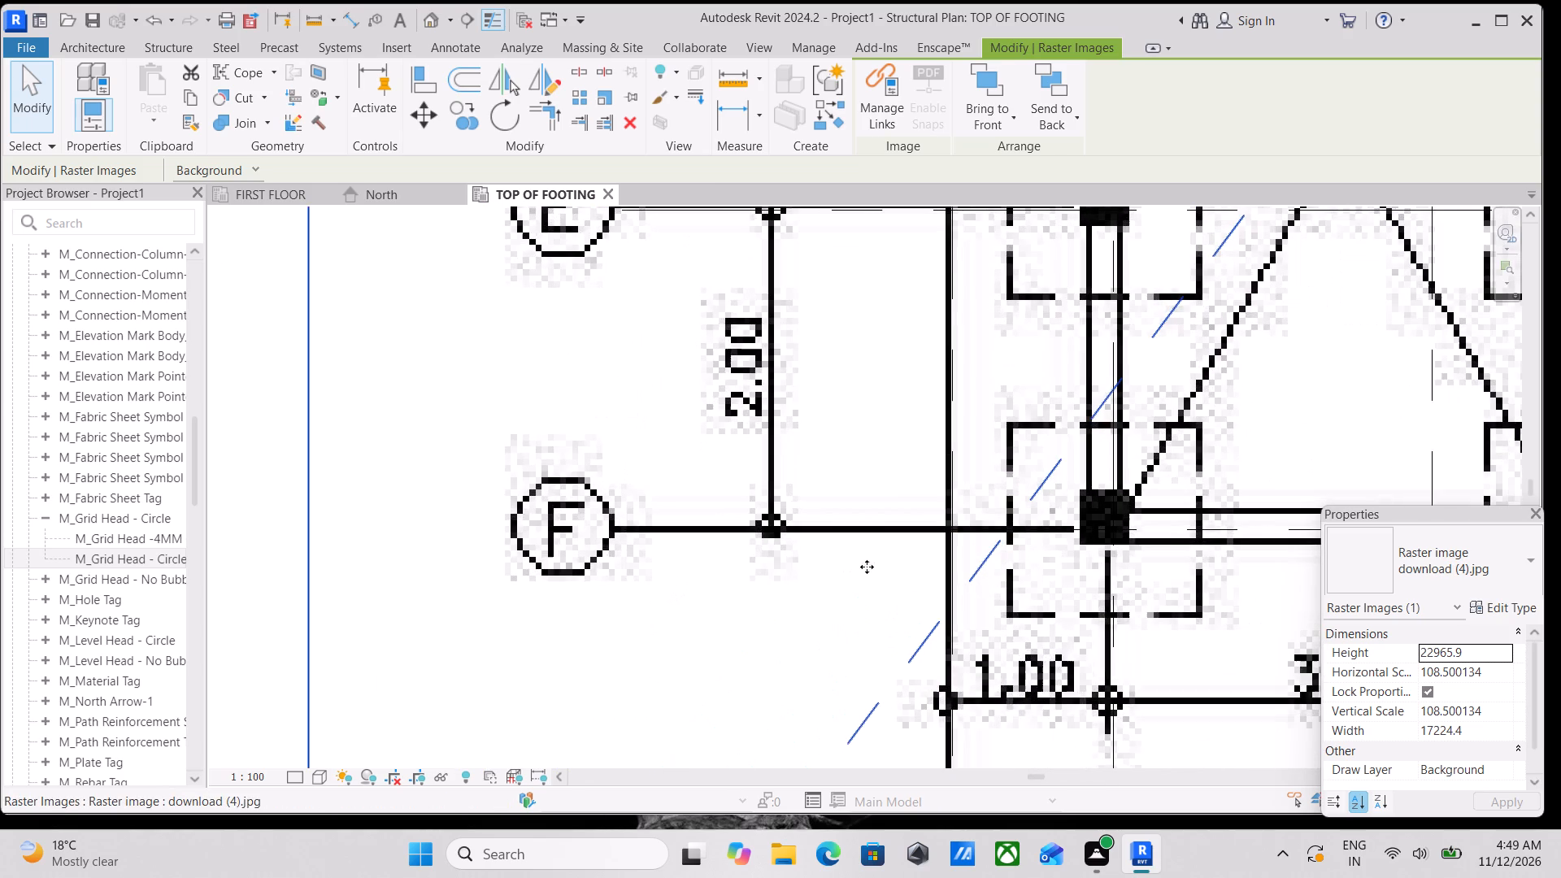
{"action": "scroll", "coordinate": [879, 576], "scroll_direction": "up", "scroll_amount": 3}
{"action": "scroll", "coordinate": [703, 571], "scroll_direction": "up", "scroll_amount": 2}
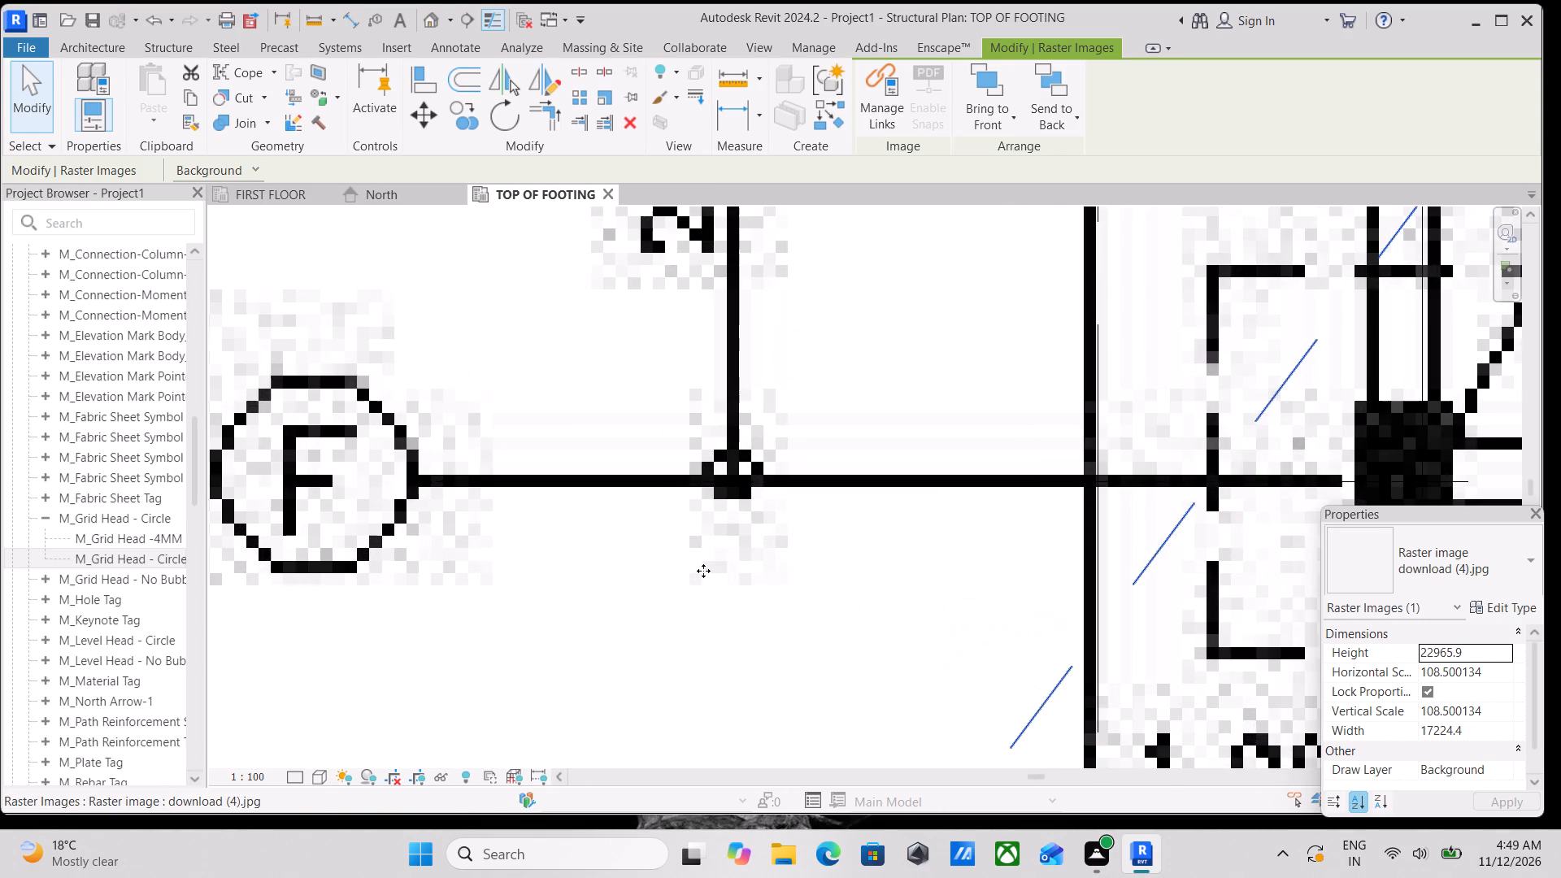
{"action": "scroll", "coordinate": [703, 571], "scroll_direction": "down", "scroll_amount": 12}
{"action": "middle_click_drag", "start_coordinate": [703, 571], "coordinate": [673, 710]}
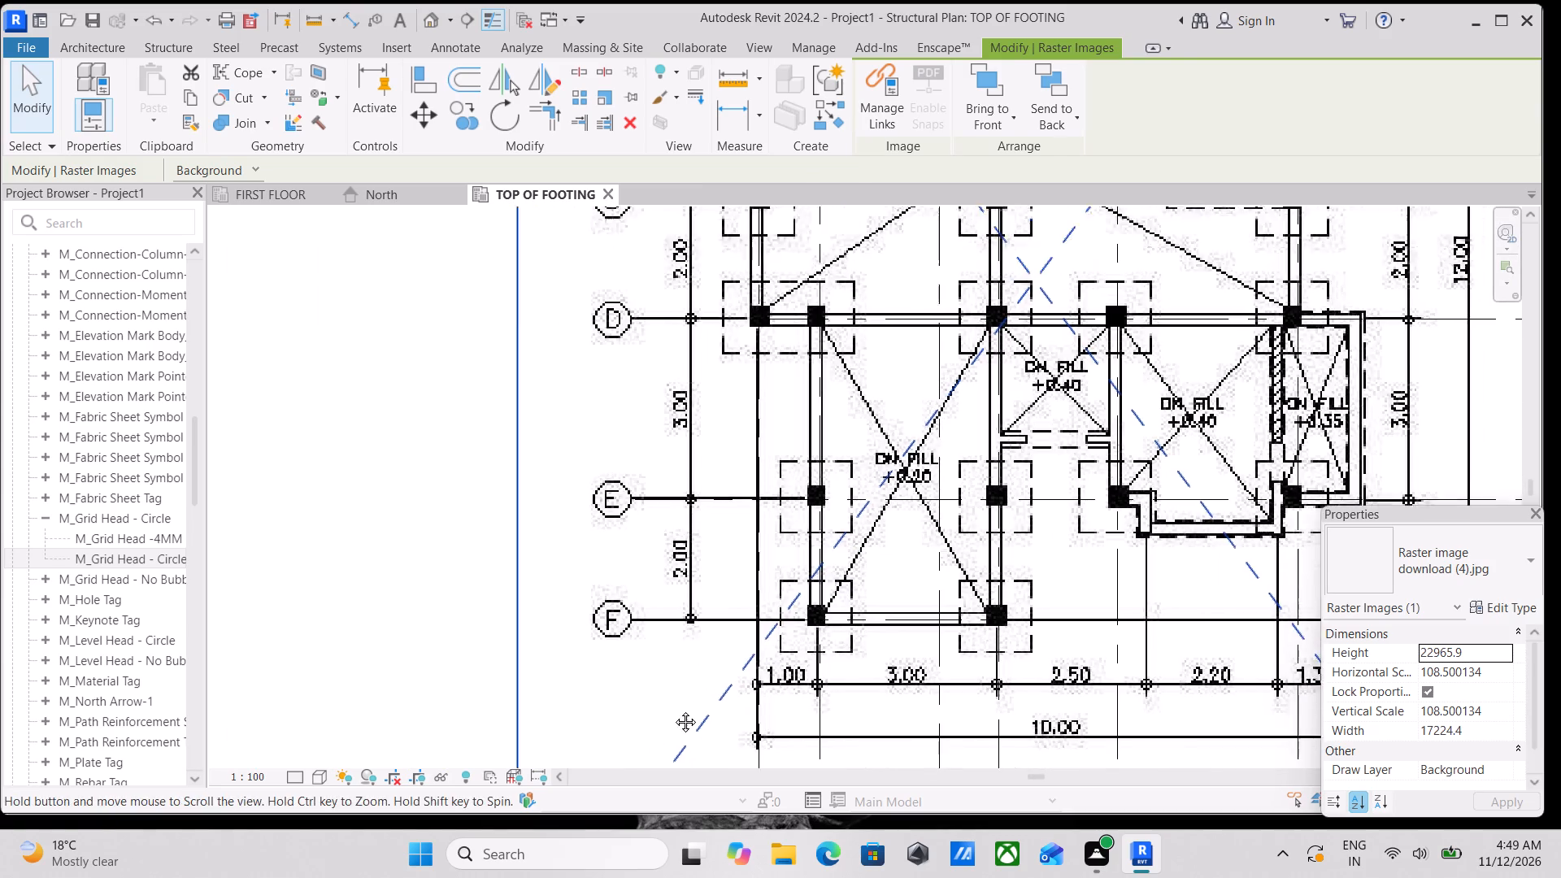
{"action": "middle_click_drag", "start_coordinate": [673, 710], "coordinate": [665, 811]}
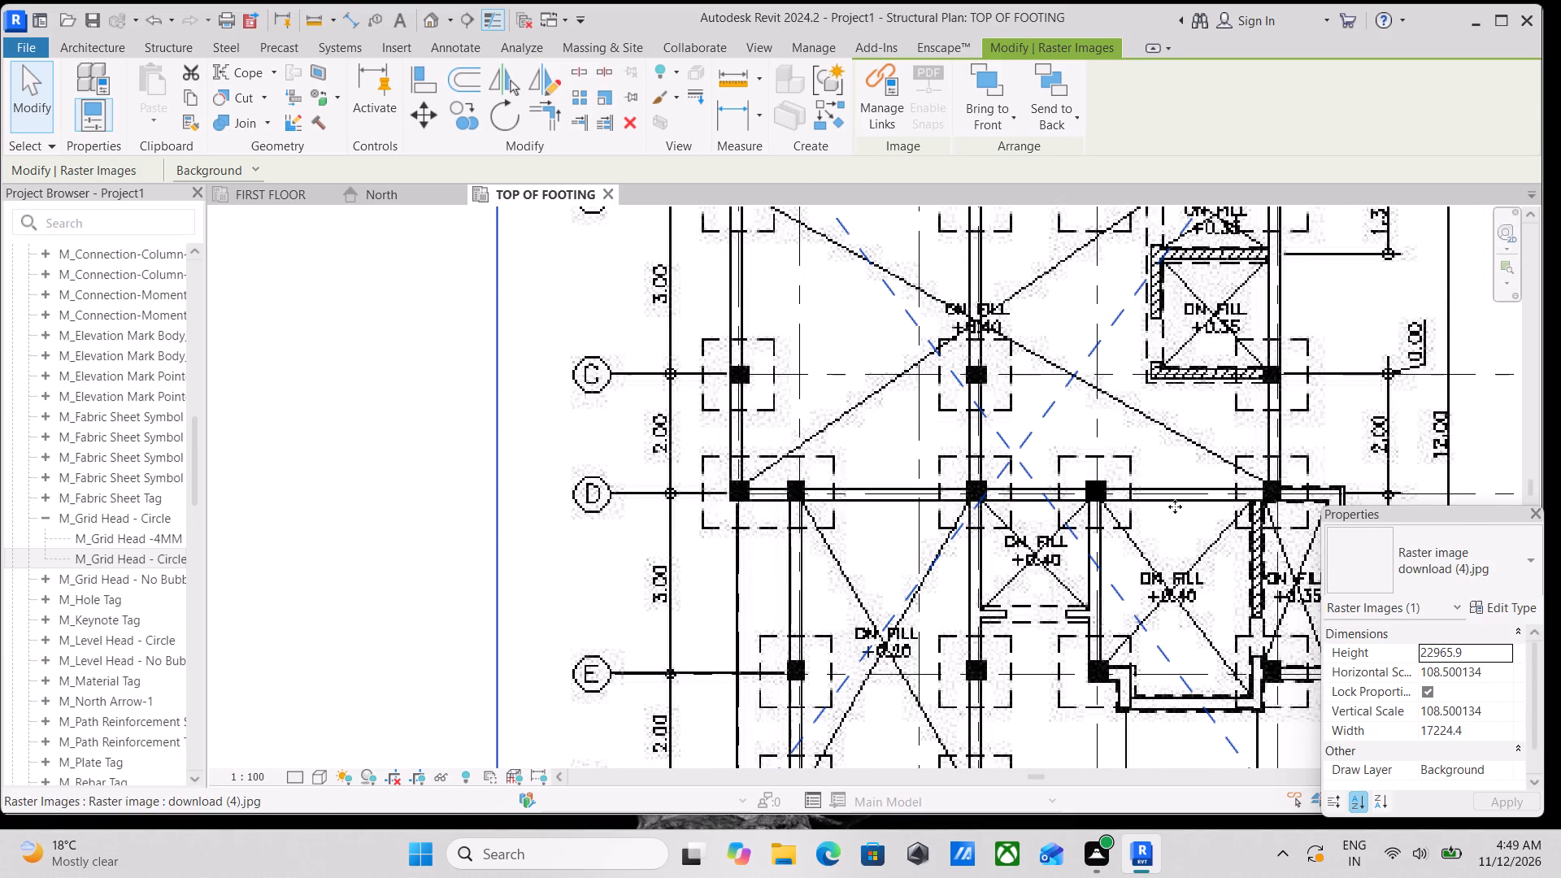
{"action": "scroll", "coordinate": [1138, 530], "scroll_direction": "down", "scroll_amount": 5}
{"action": "key", "text": "Escape"}
Pin the plan image in place on the TOP OF FOOTING plan.
{"action": "middle_click_drag", "start_coordinate": [1139, 527], "coordinate": [983, 828]}
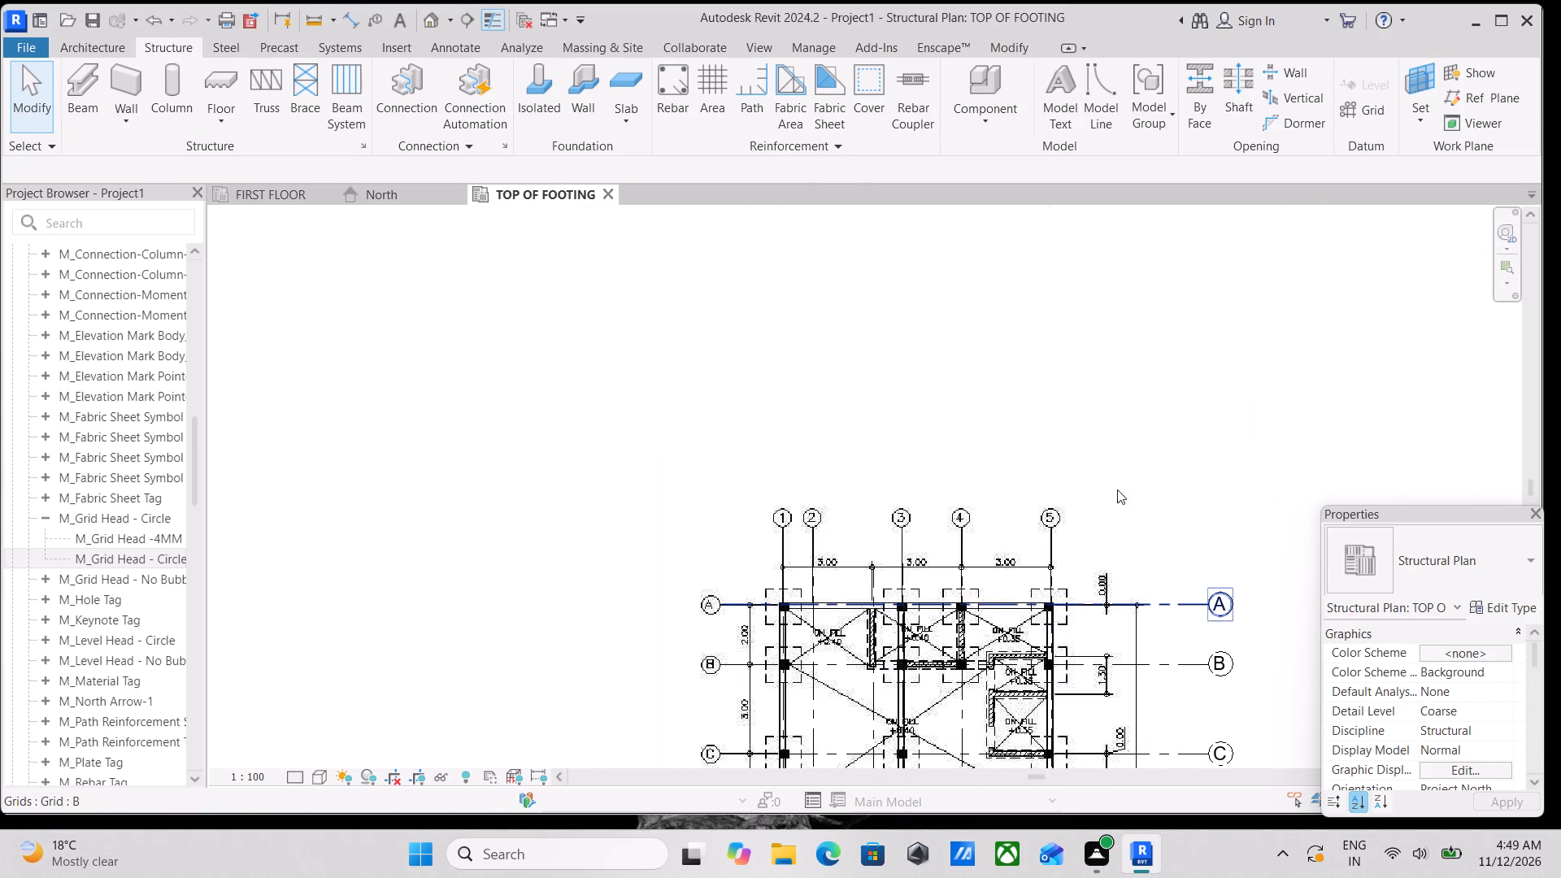
{"action": "left_click", "coordinate": [1128, 463]}
{"action": "type", "text": "PN"}
Examine the pinned plan image's column and footing marks against the grids, especially around the corner of grids A and 1.
{"action": "scroll", "coordinate": [1029, 502], "scroll_direction": "up", "scroll_amount": 1}
{"action": "scroll", "coordinate": [1032, 501], "scroll_direction": "down", "scroll_amount": 1}
{"action": "middle_click_drag", "start_coordinate": [1035, 484], "coordinate": [1042, 422]}
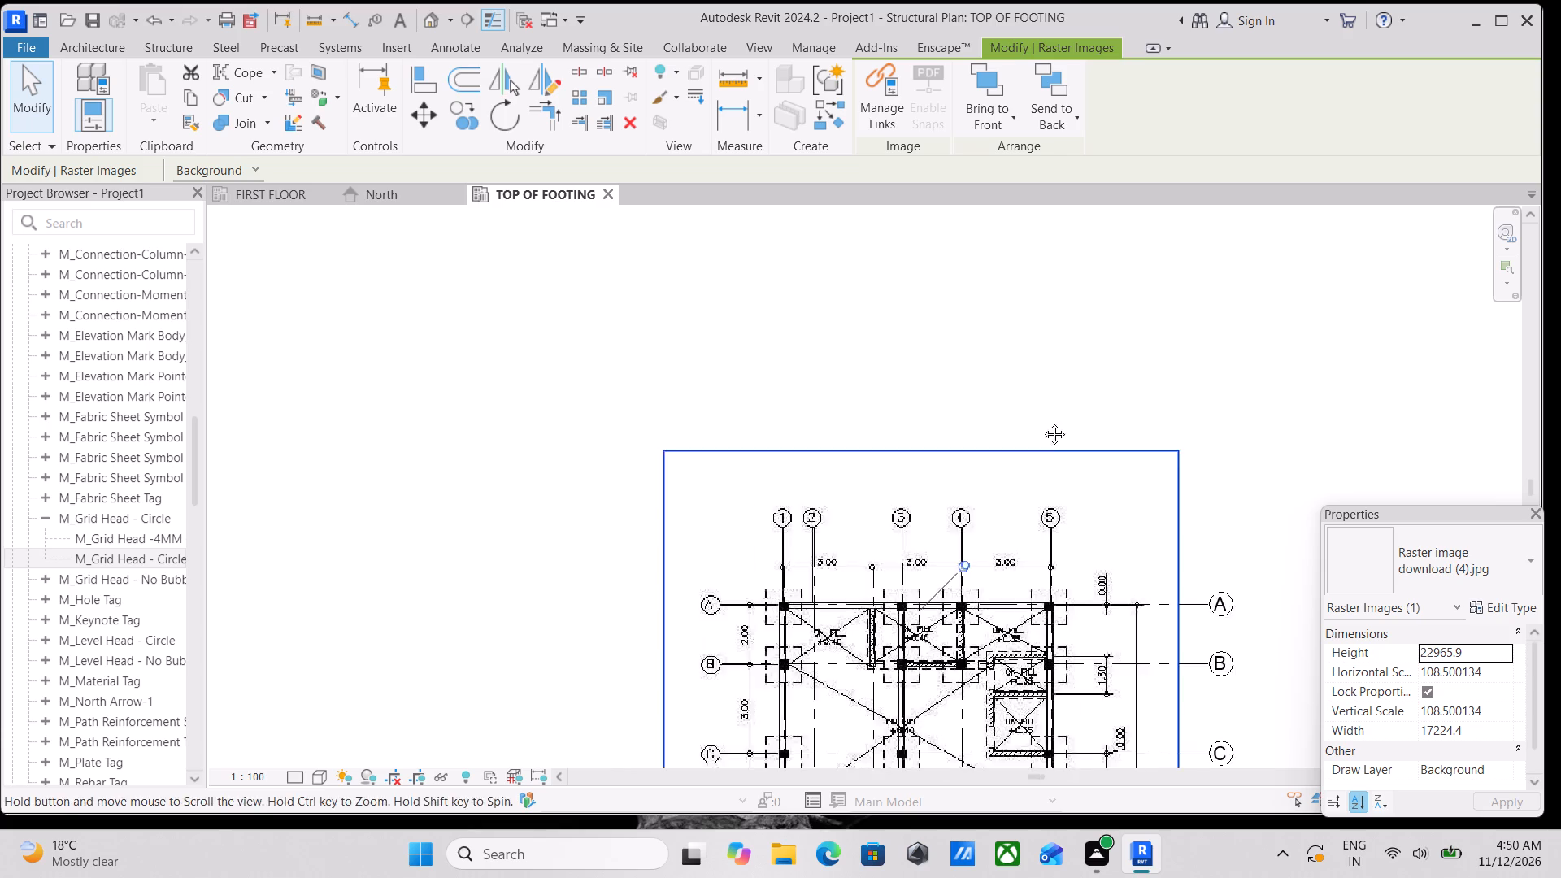
{"action": "scroll", "coordinate": [1042, 422], "scroll_direction": "down", "scroll_amount": 1}
{"action": "middle_click_drag", "start_coordinate": [1042, 422], "coordinate": [1070, 305]}
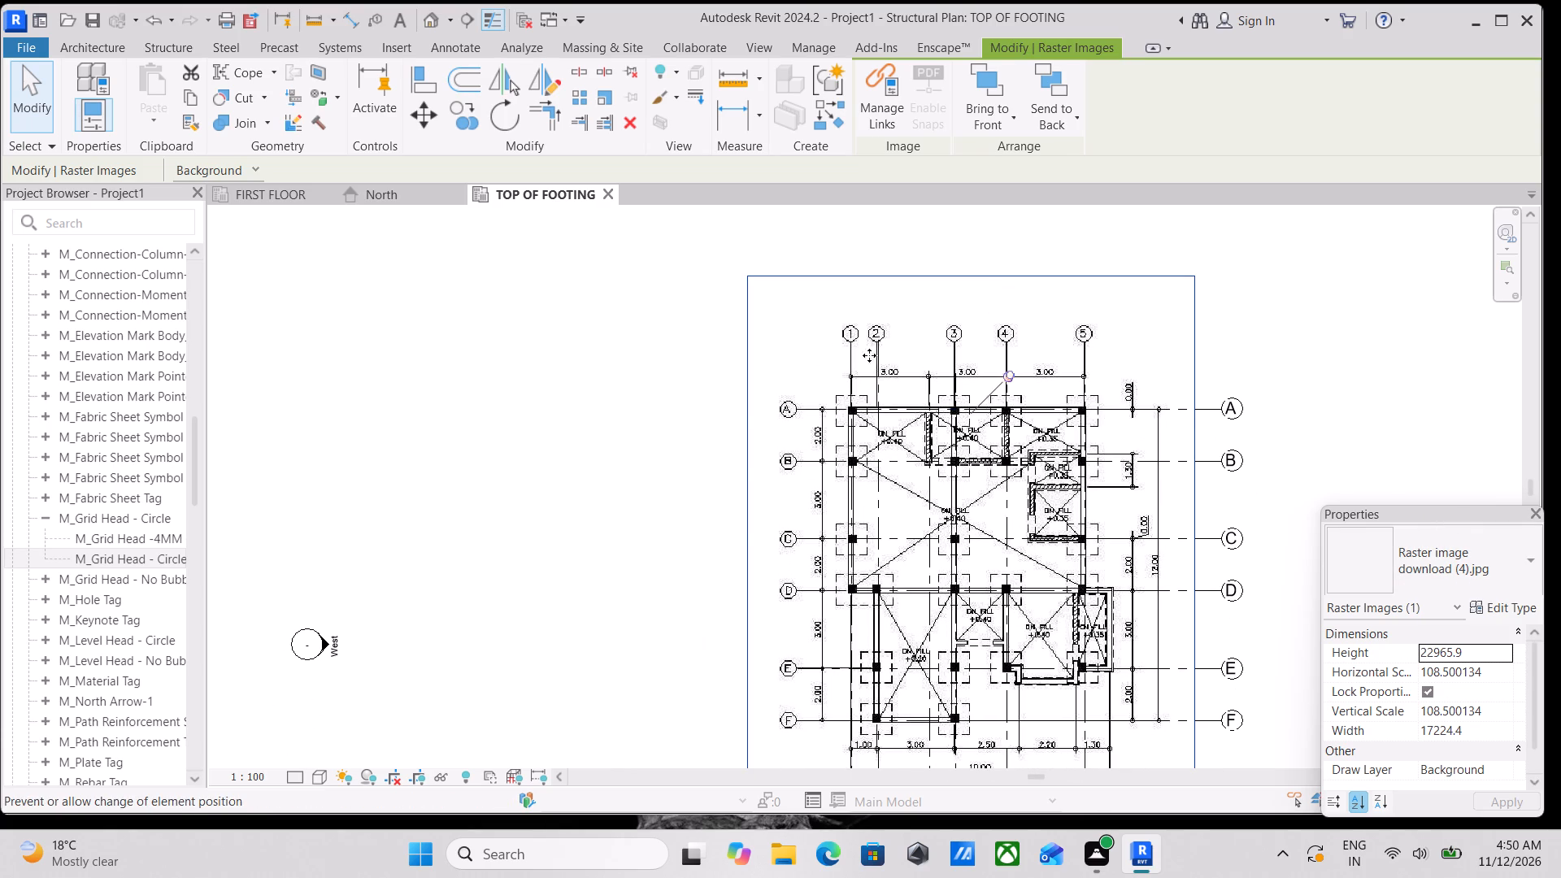
{"action": "scroll", "coordinate": [830, 434], "scroll_direction": "up", "scroll_amount": 3}
{"action": "middle_click_drag", "start_coordinate": [830, 414], "coordinate": [832, 521]}
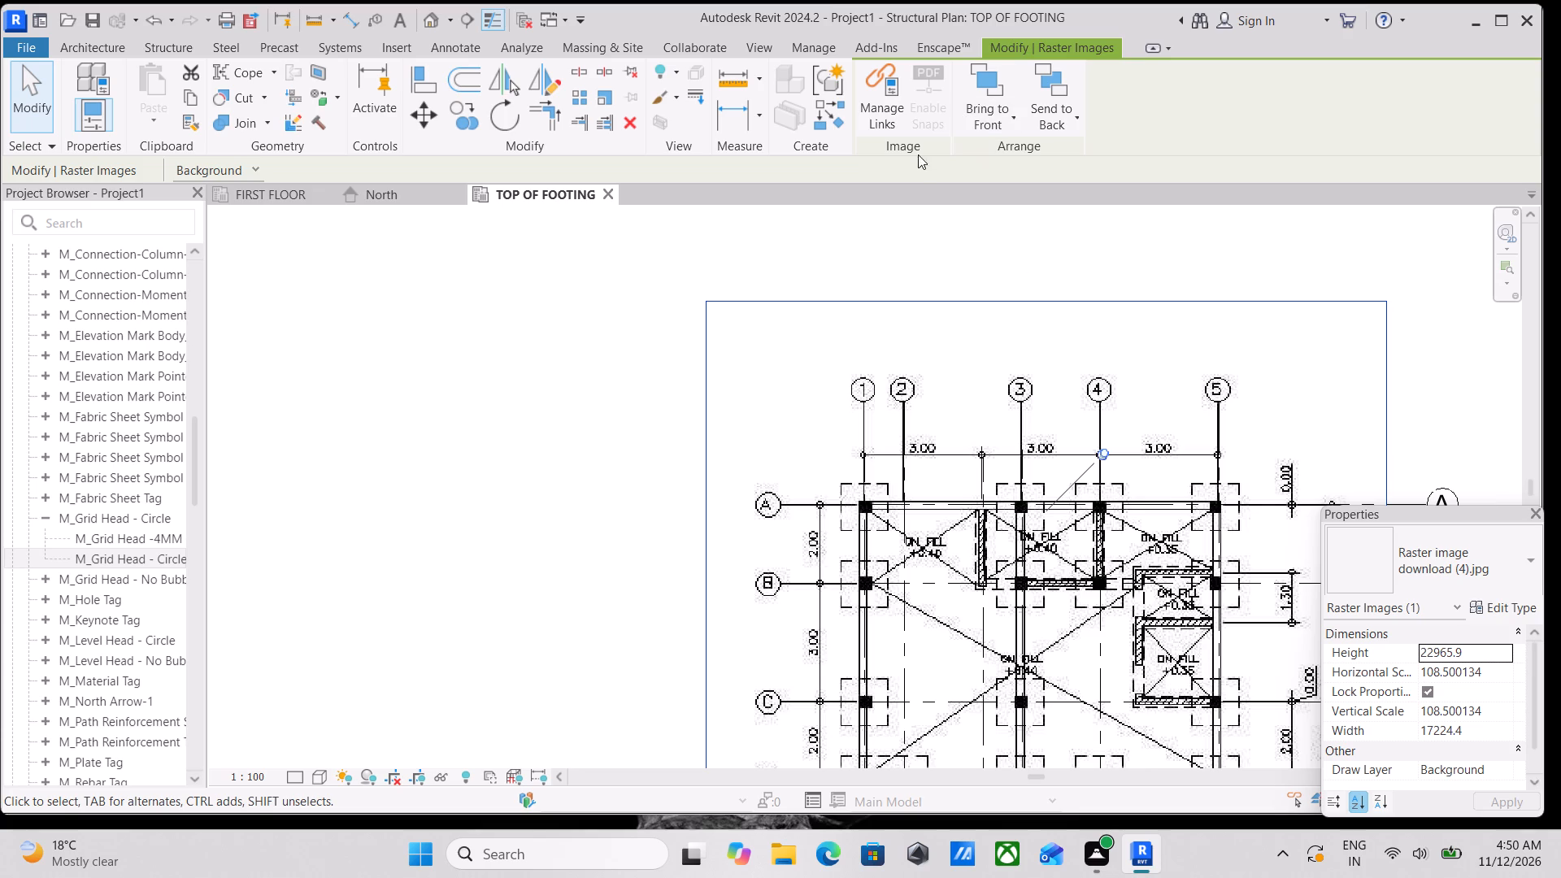
{"action": "scroll", "coordinate": [836, 550], "scroll_direction": "up", "scroll_amount": 4}
{"action": "scroll", "coordinate": [919, 430], "scroll_direction": "up", "scroll_amount": 2}
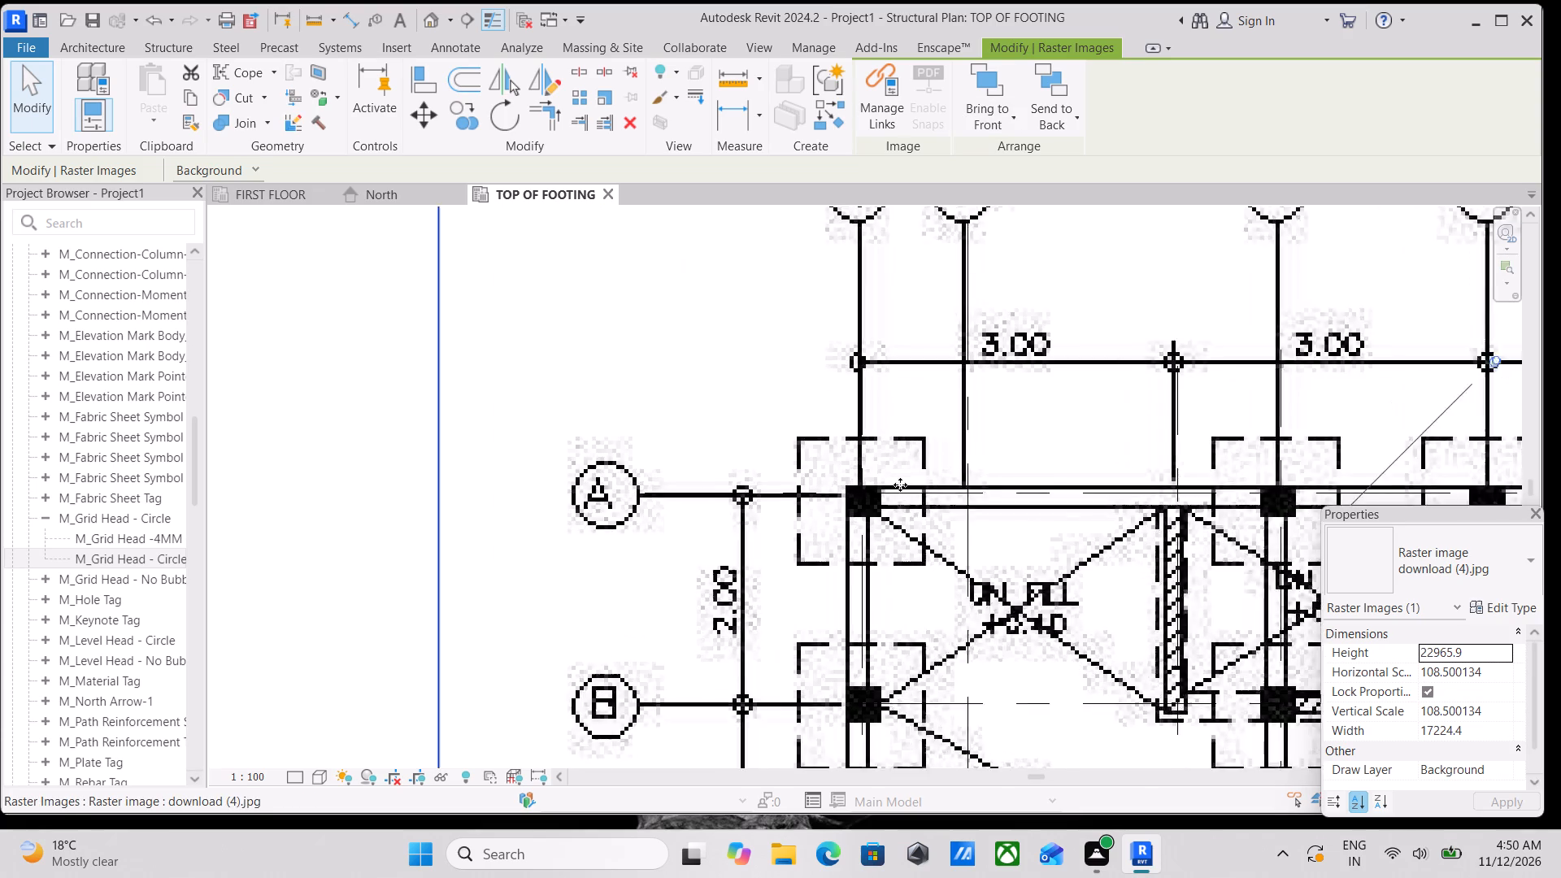
{"action": "scroll", "coordinate": [900, 485], "scroll_direction": "up", "scroll_amount": 2}
{"action": "middle_click_drag", "start_coordinate": [888, 513], "coordinate": [881, 596]}
{"action": "scroll", "coordinate": [913, 434], "scroll_direction": "down", "scroll_amount": 7}
{"action": "middle_click_drag", "start_coordinate": [913, 432], "coordinate": [885, 353]}
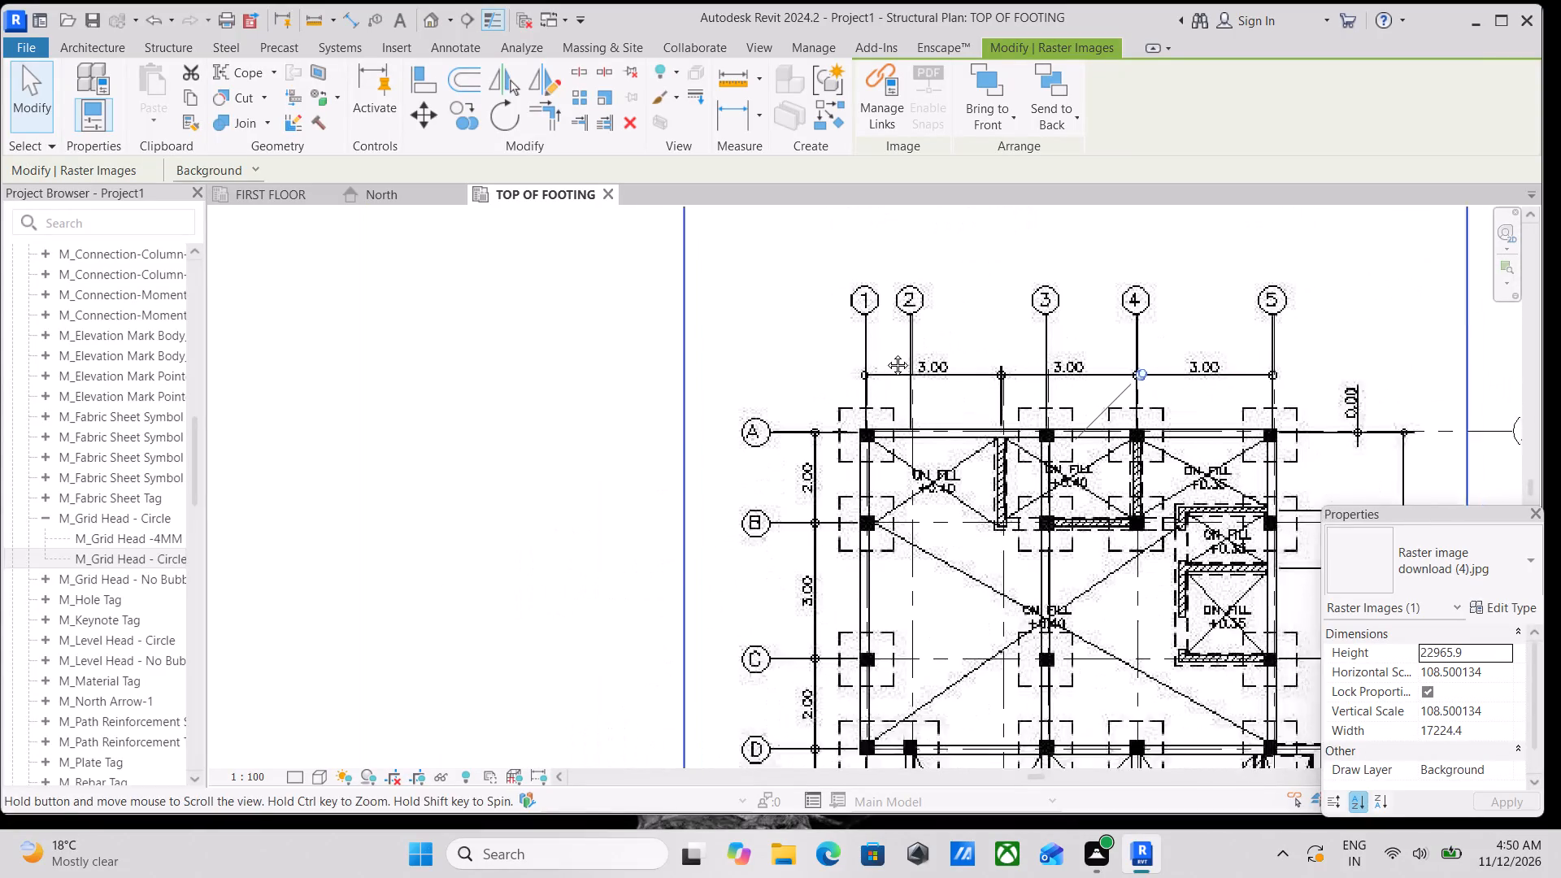
{"action": "middle_click_drag", "start_coordinate": [885, 353], "coordinate": [880, 283]}
{"action": "scroll", "coordinate": [890, 406], "scroll_direction": "down", "scroll_amount": 4}
{"action": "middle_click_drag", "start_coordinate": [890, 401], "coordinate": [878, 359]}
{"action": "scroll", "coordinate": [879, 360], "scroll_direction": "up", "scroll_amount": 1}
{"action": "scroll", "coordinate": [1298, 587], "scroll_direction": "down", "scroll_amount": 2}
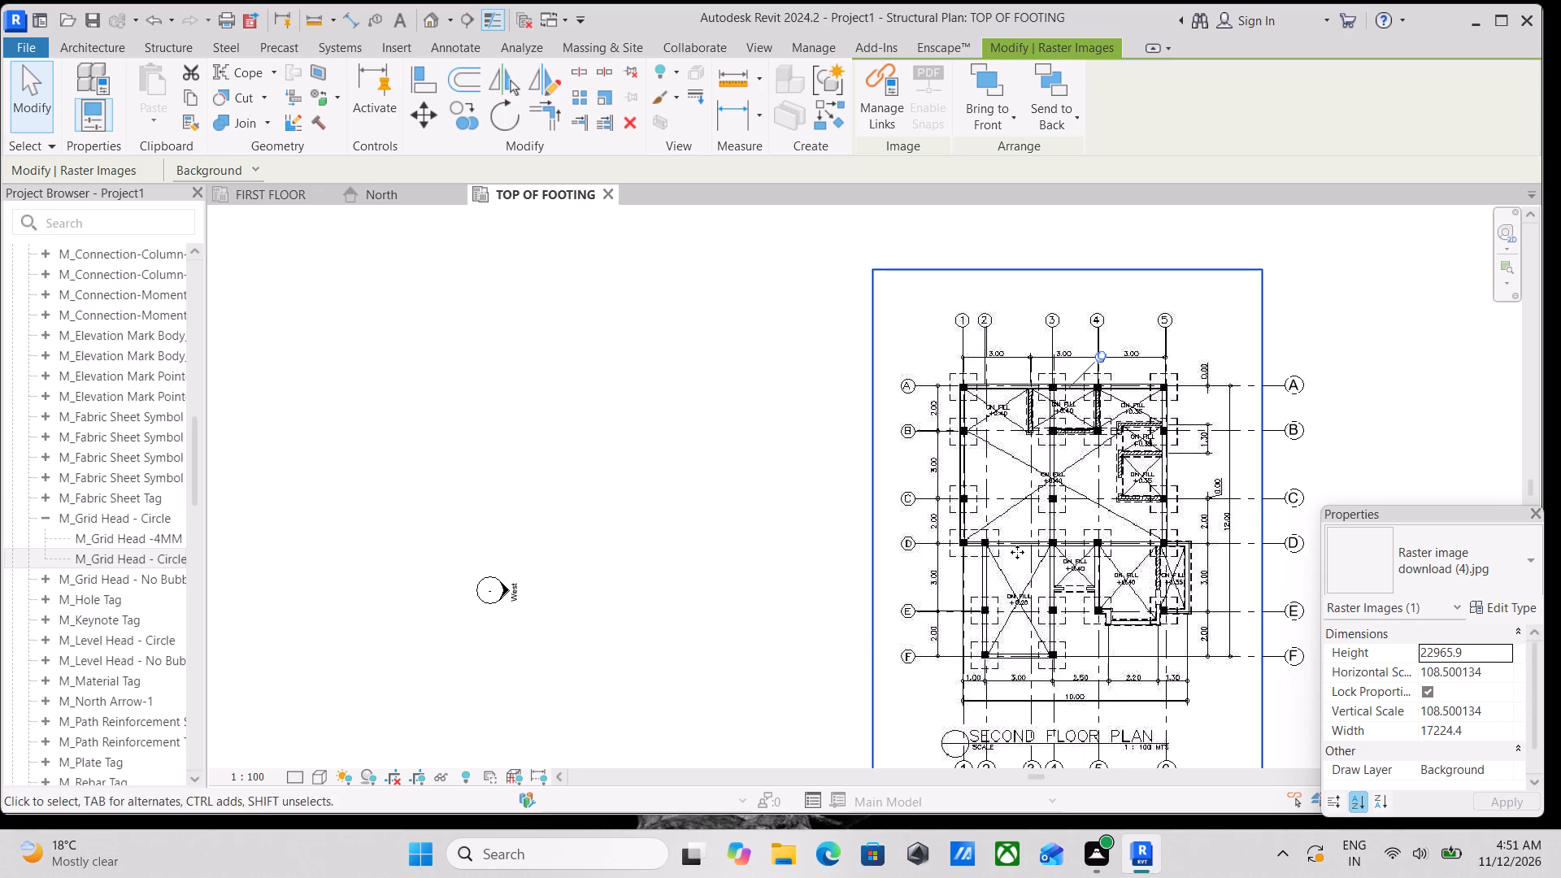
Examine the plan image's column and footing marks along the upper grids of the TOP OF FOOTING plan.
{"action": "middle_click_drag", "start_coordinate": [1042, 0], "coordinate": [677, 0]}
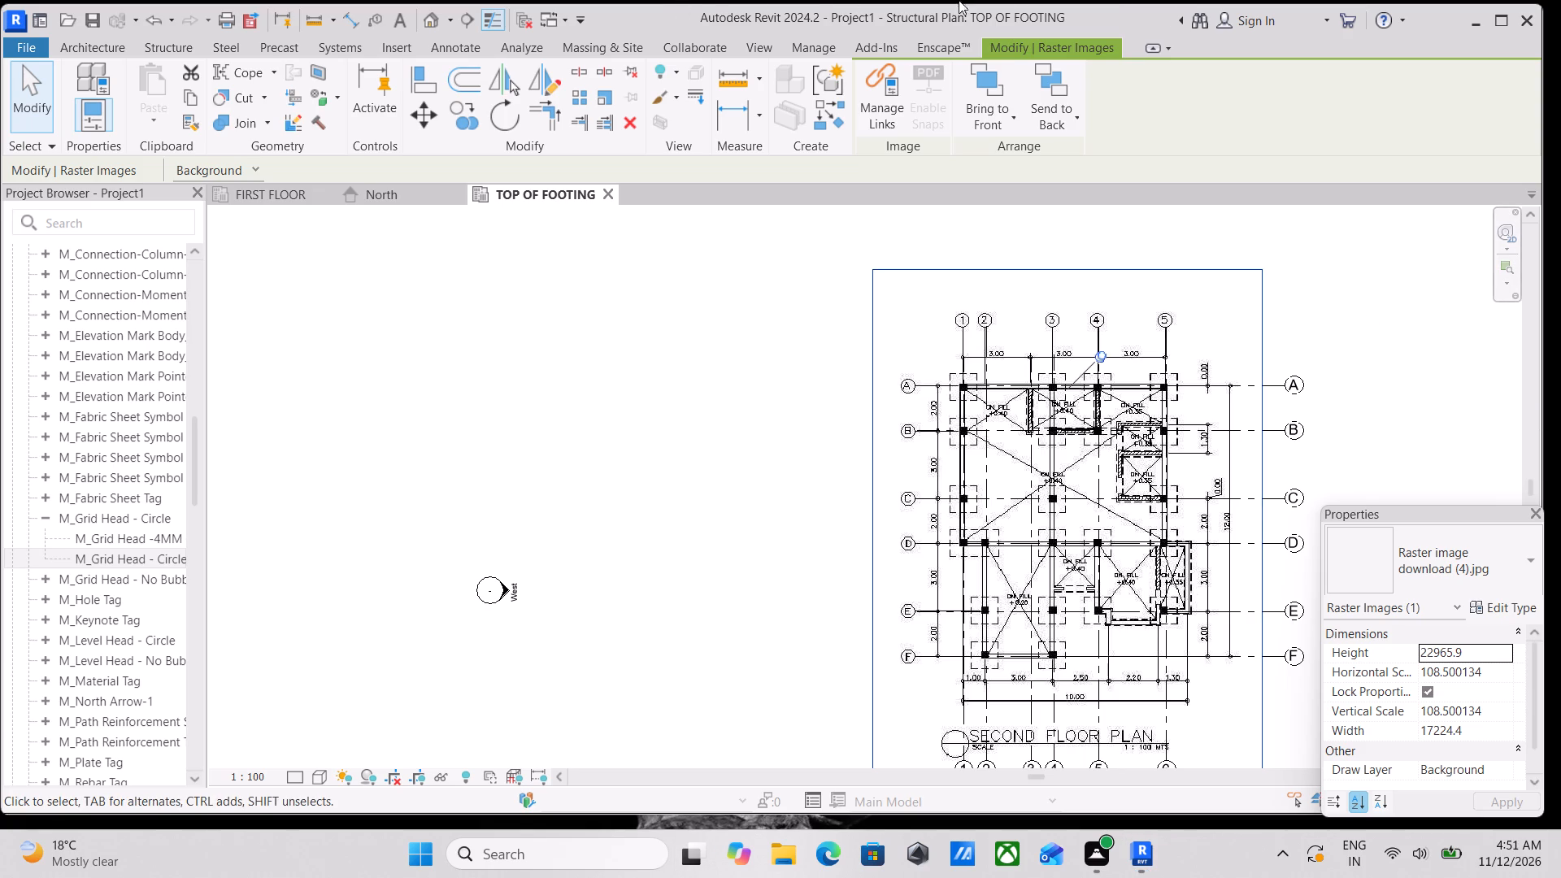
{"action": "scroll", "coordinate": [815, 0], "scroll_direction": "up", "scroll_amount": 1}
{"action": "scroll", "coordinate": [382, 186], "scroll_direction": "down", "scroll_amount": 1}
{"action": "scroll", "coordinate": [1018, 376], "scroll_direction": "down", "scroll_amount": 3}
{"action": "middle_click_drag", "start_coordinate": [963, 376], "coordinate": [676, 418]}
{"action": "scroll", "coordinate": [689, 416], "scroll_direction": "up", "scroll_amount": 3}
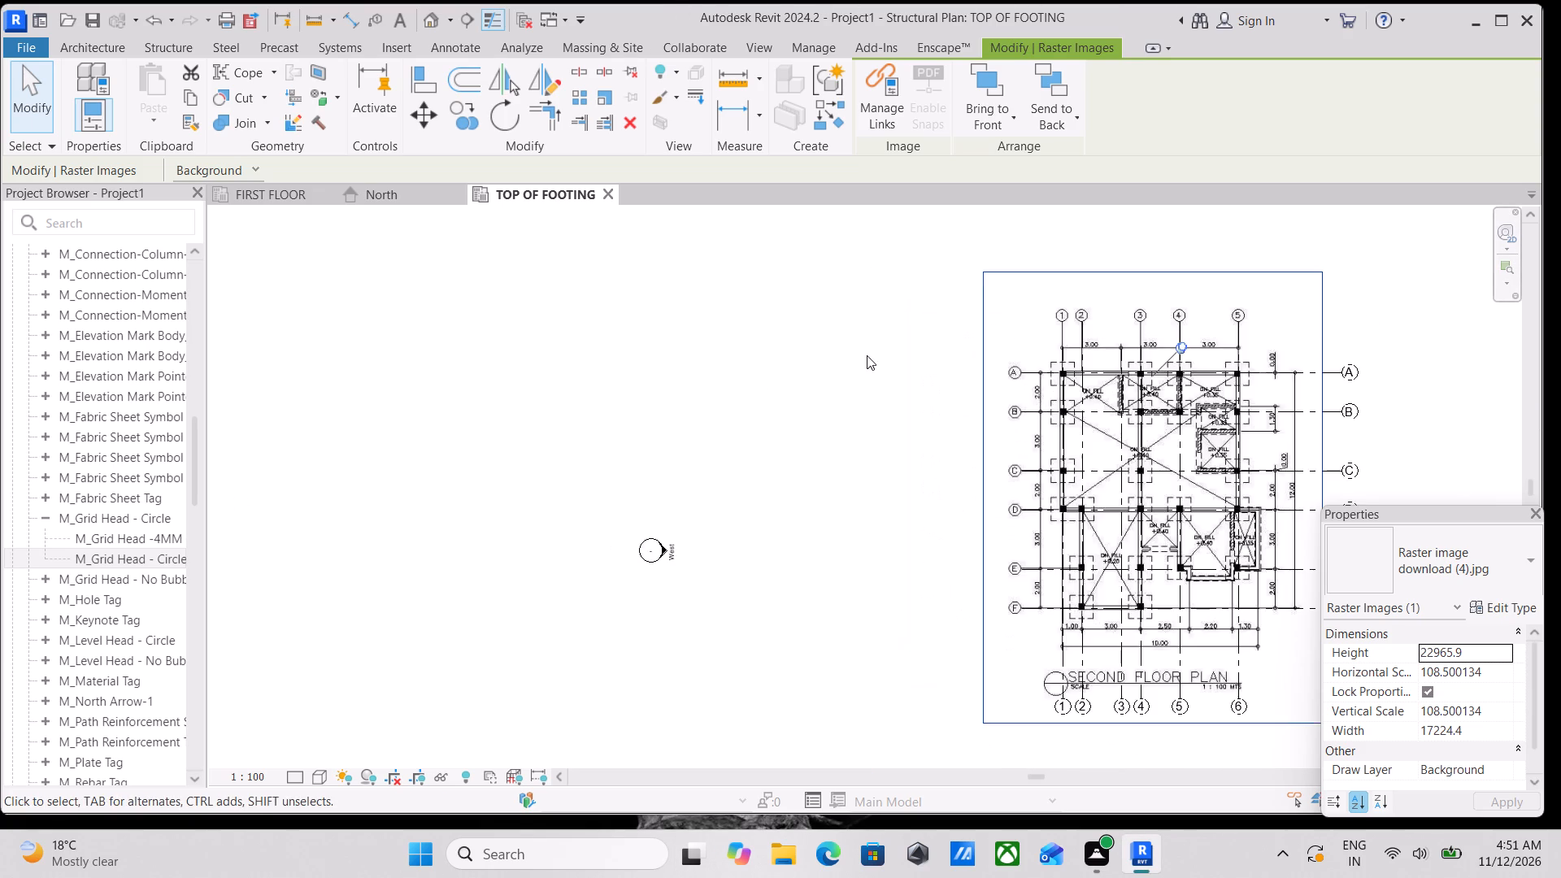
{"action": "middle_click_drag", "start_coordinate": [862, 353], "coordinate": [253, 382]}
{"action": "scroll", "coordinate": [455, 417], "scroll_direction": "up", "scroll_amount": 4}
{"action": "middle_click_drag", "start_coordinate": [466, 424], "coordinate": [486, 536]}
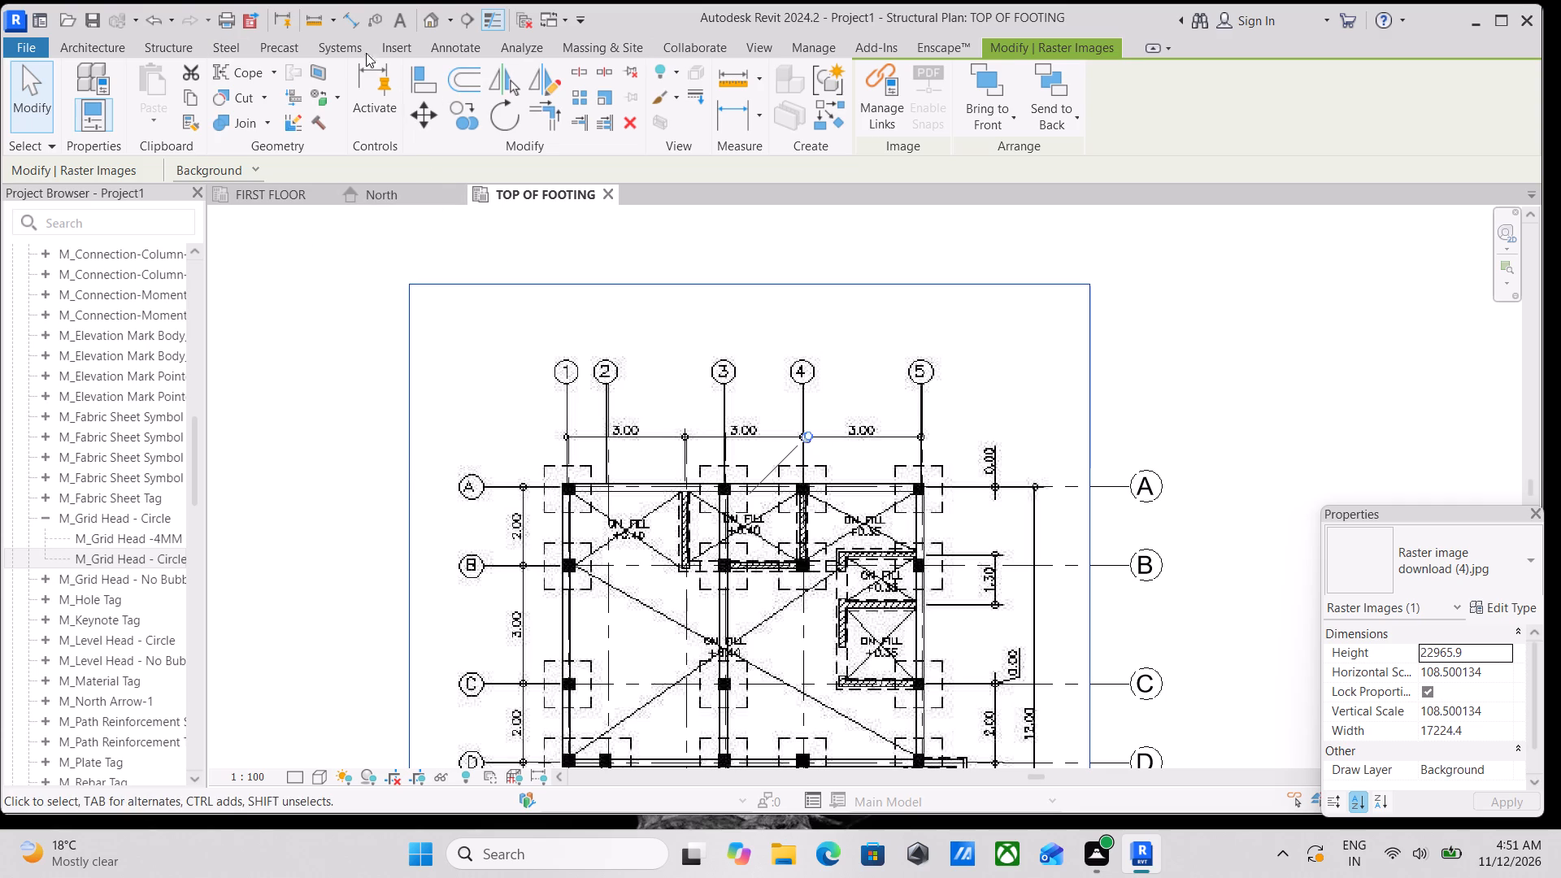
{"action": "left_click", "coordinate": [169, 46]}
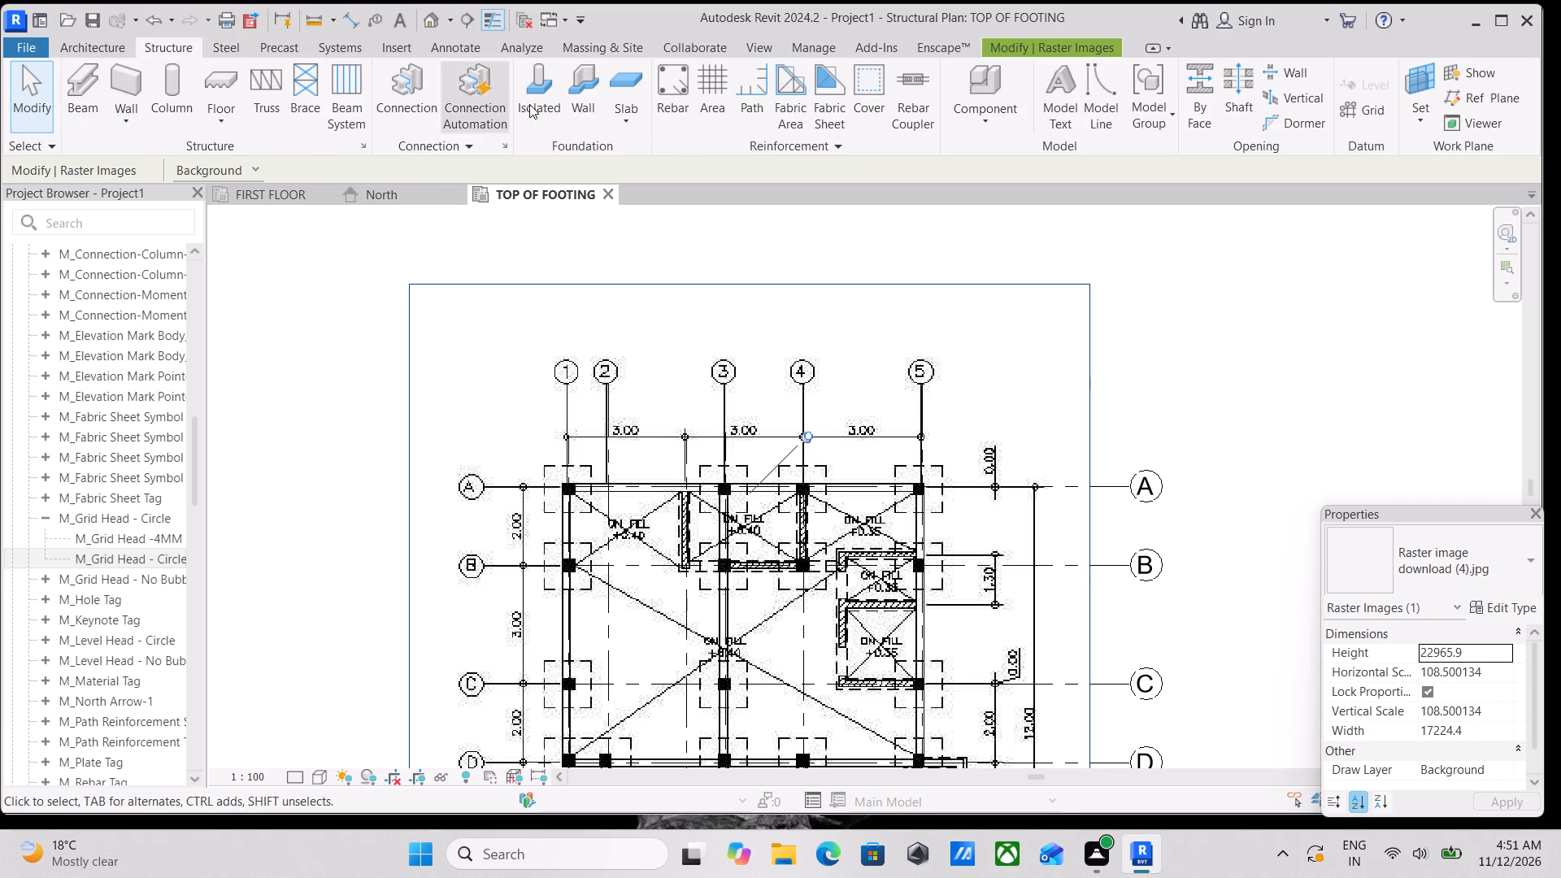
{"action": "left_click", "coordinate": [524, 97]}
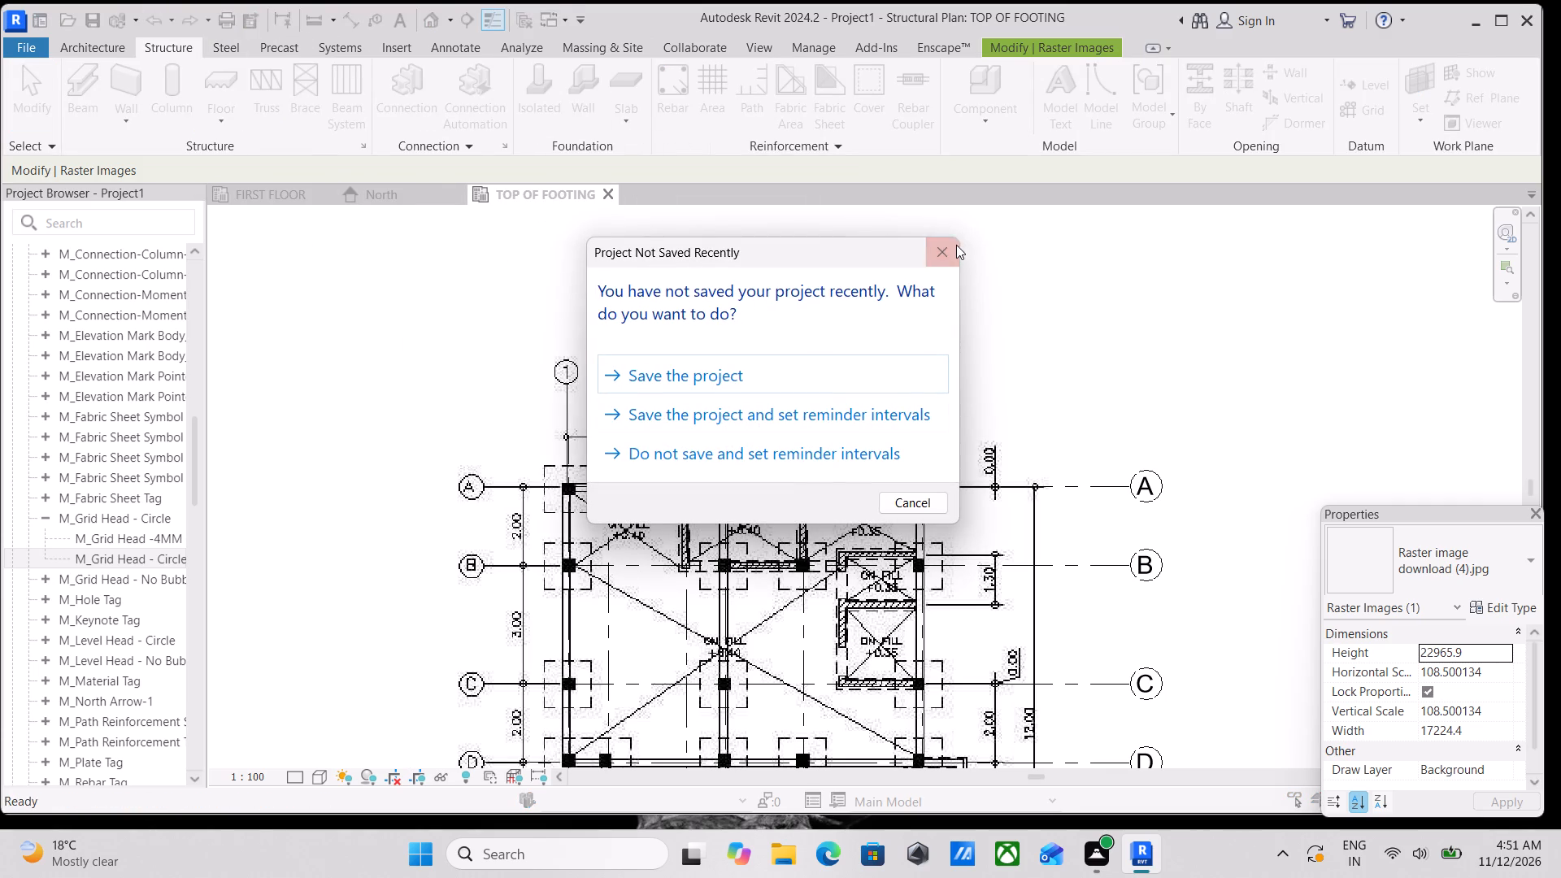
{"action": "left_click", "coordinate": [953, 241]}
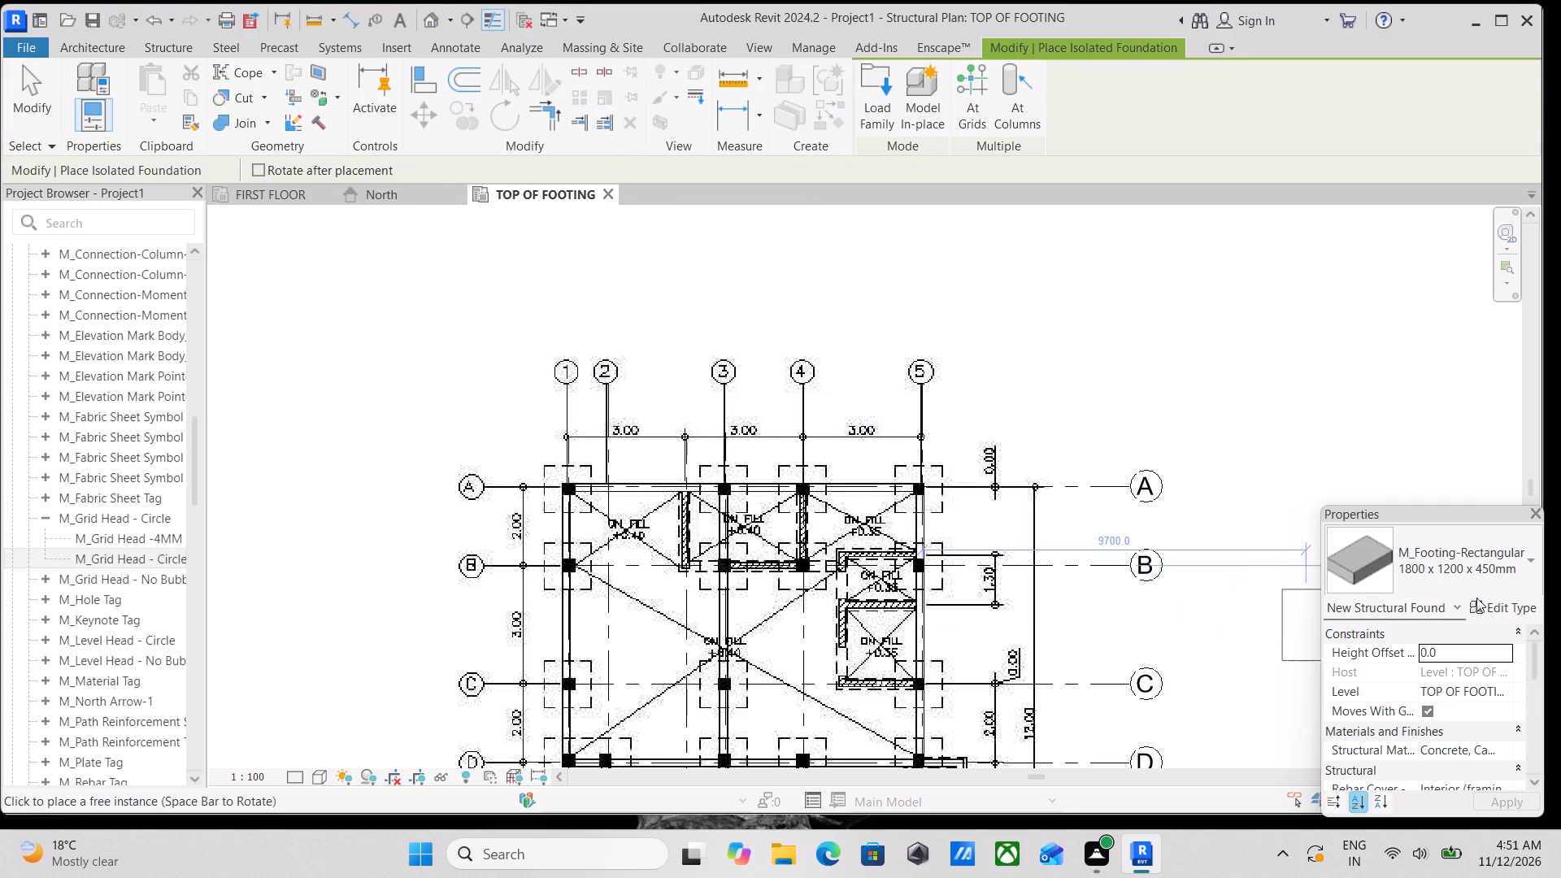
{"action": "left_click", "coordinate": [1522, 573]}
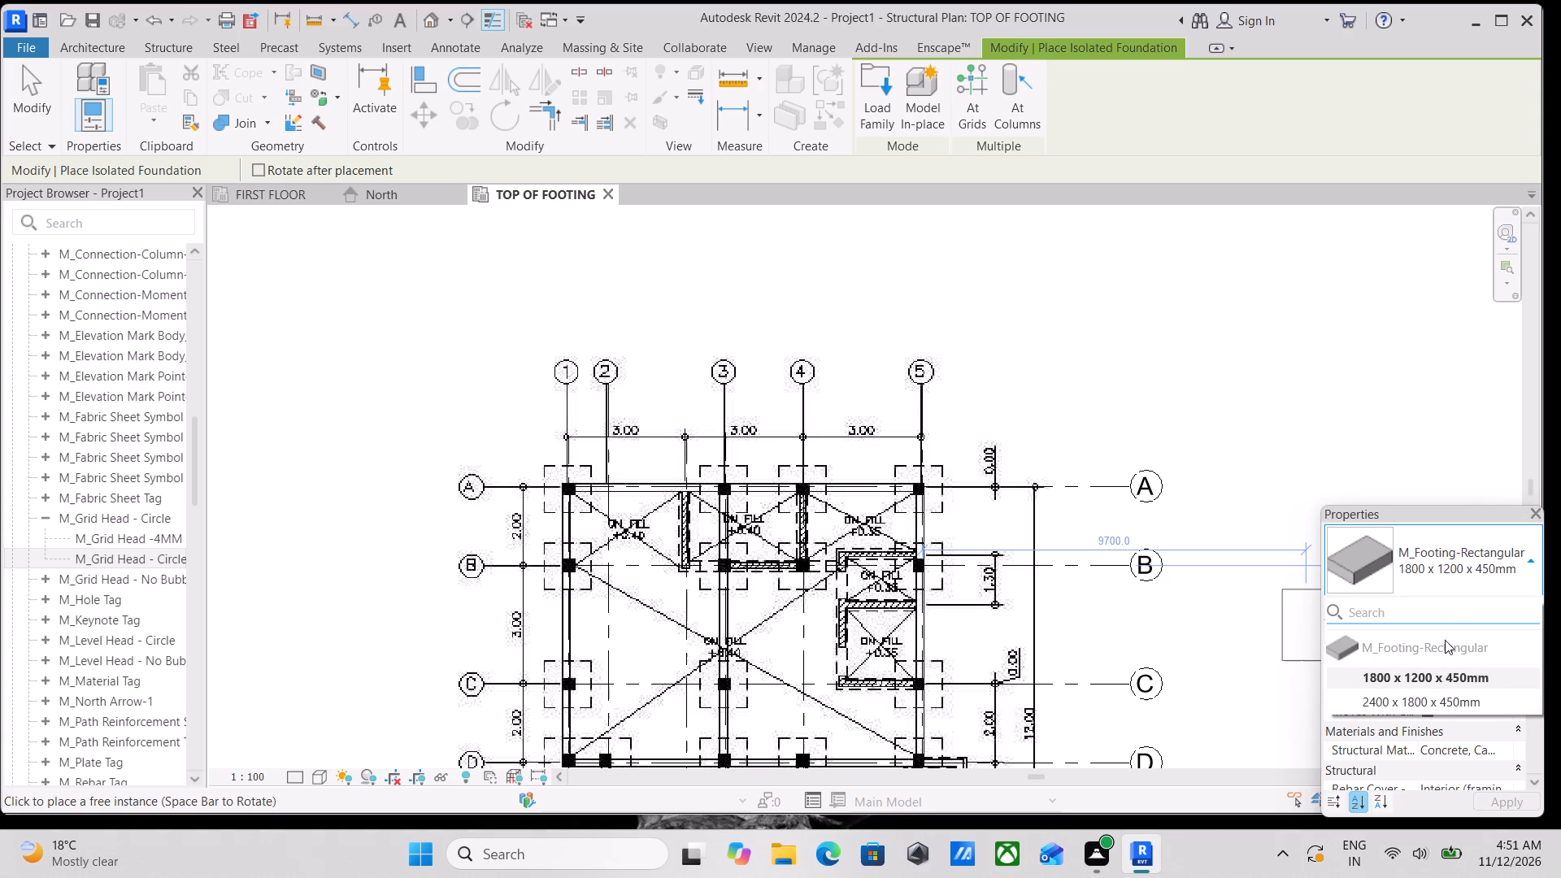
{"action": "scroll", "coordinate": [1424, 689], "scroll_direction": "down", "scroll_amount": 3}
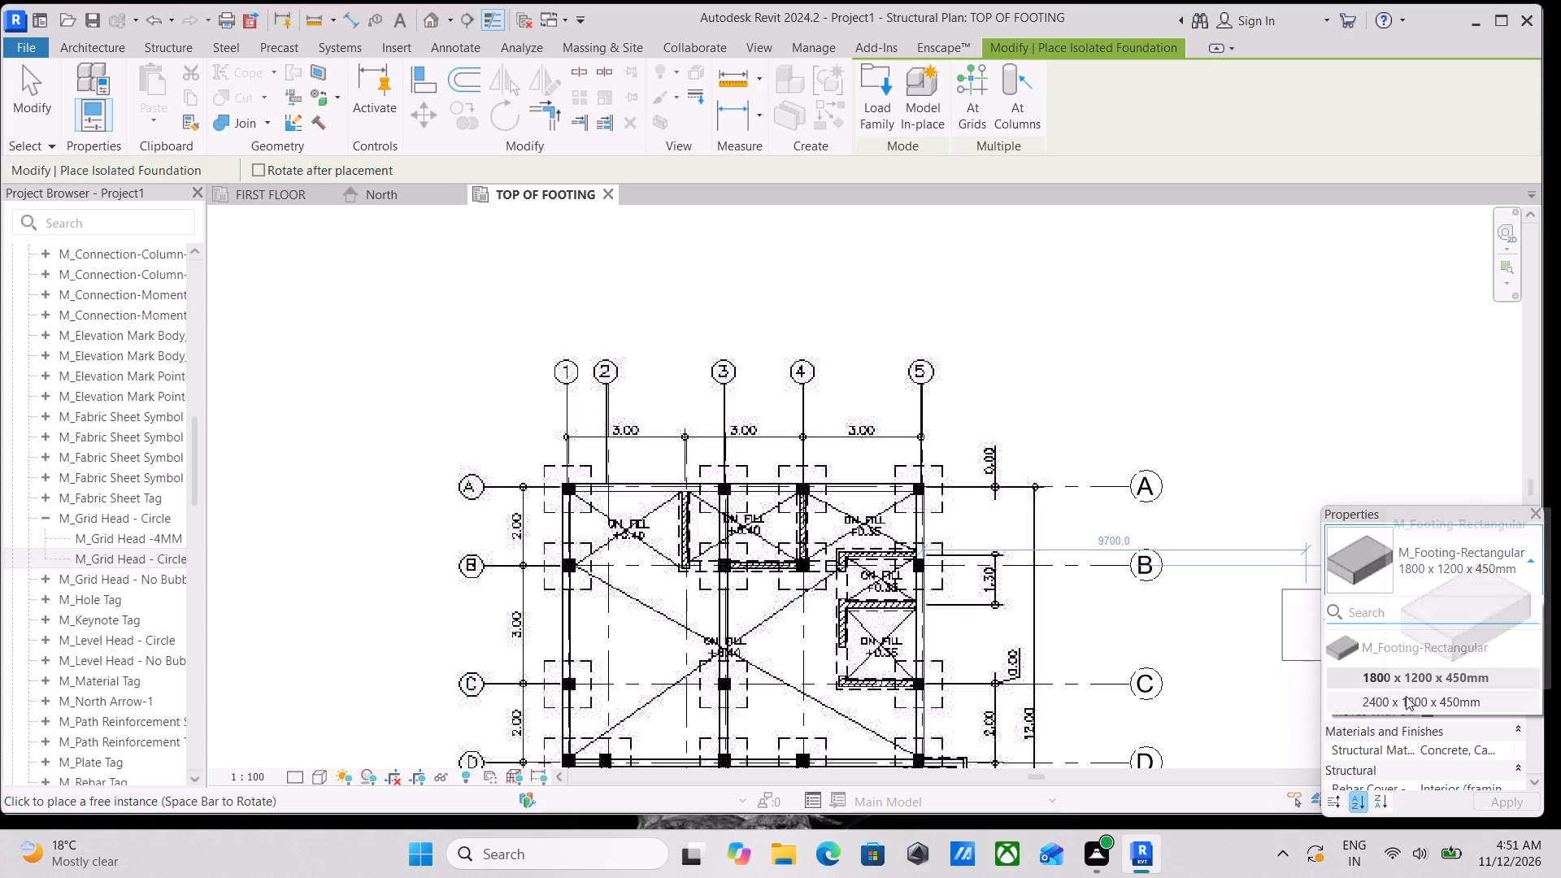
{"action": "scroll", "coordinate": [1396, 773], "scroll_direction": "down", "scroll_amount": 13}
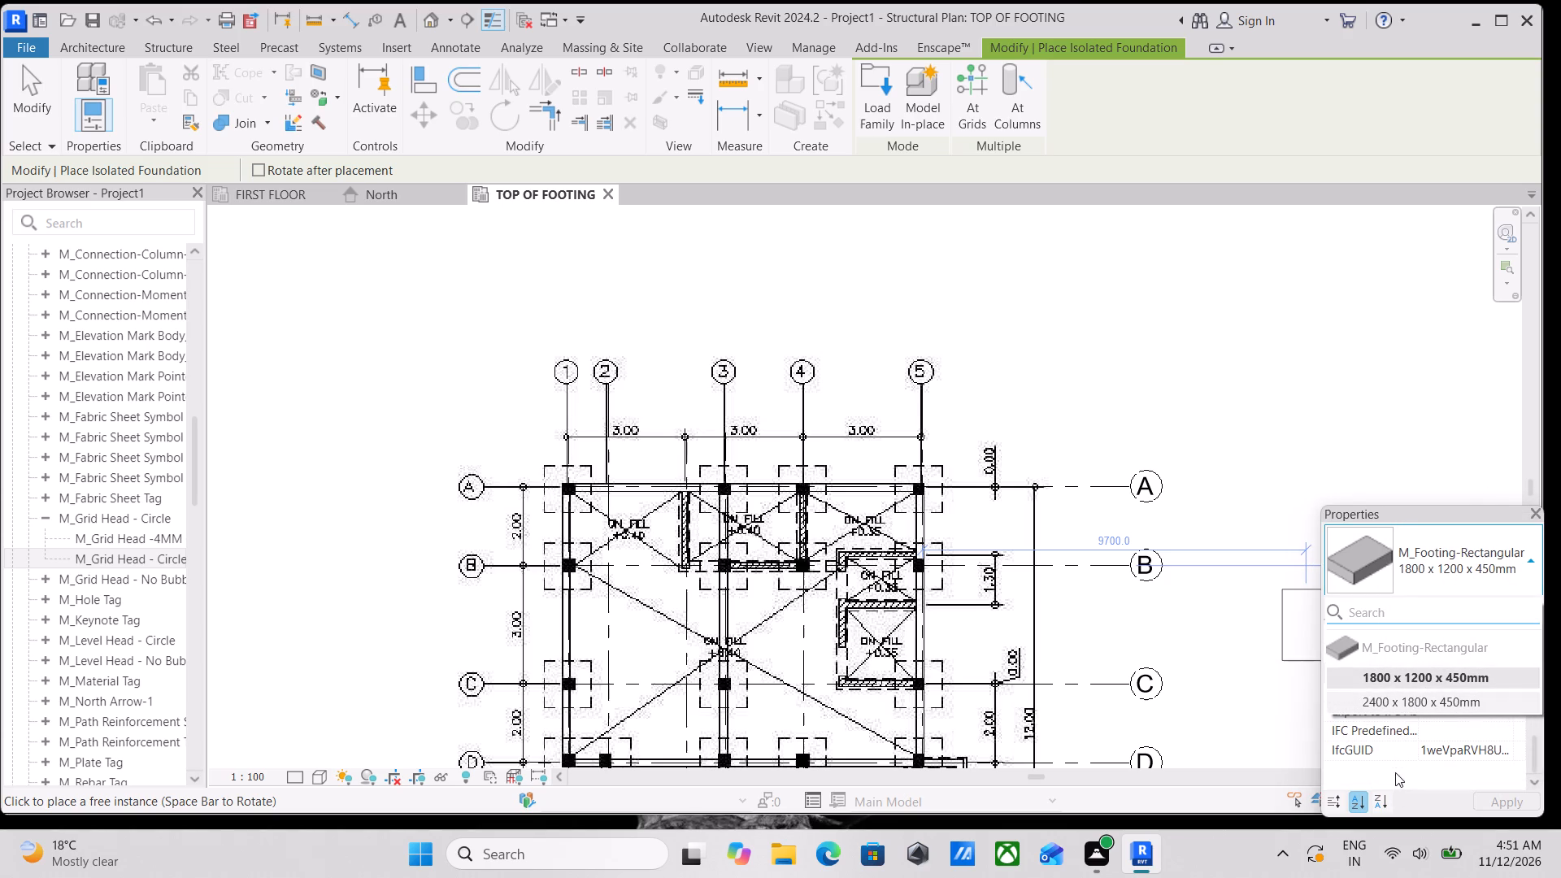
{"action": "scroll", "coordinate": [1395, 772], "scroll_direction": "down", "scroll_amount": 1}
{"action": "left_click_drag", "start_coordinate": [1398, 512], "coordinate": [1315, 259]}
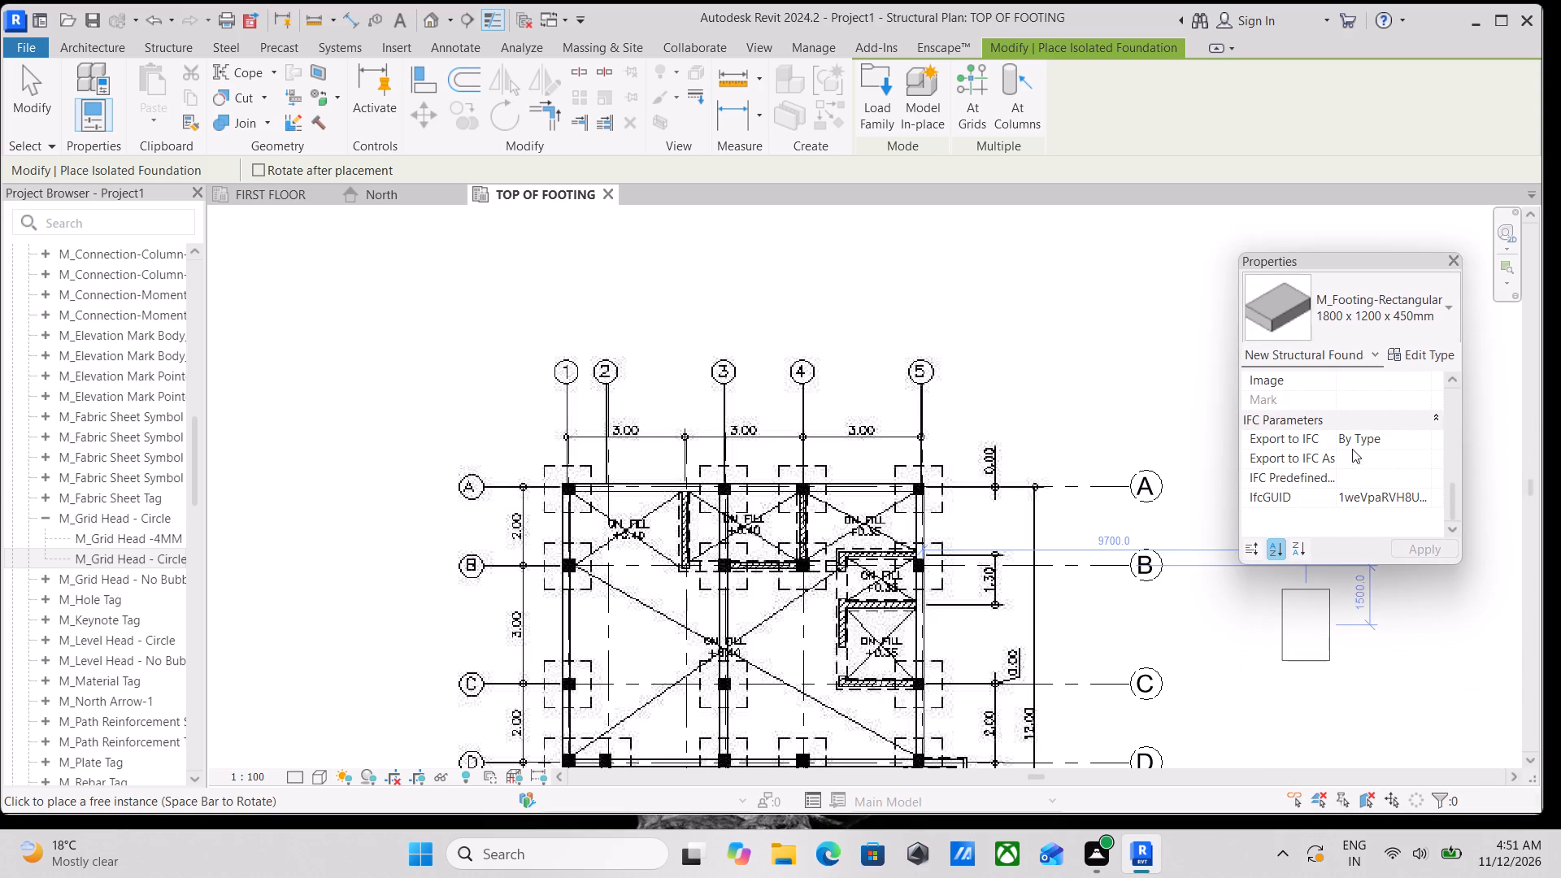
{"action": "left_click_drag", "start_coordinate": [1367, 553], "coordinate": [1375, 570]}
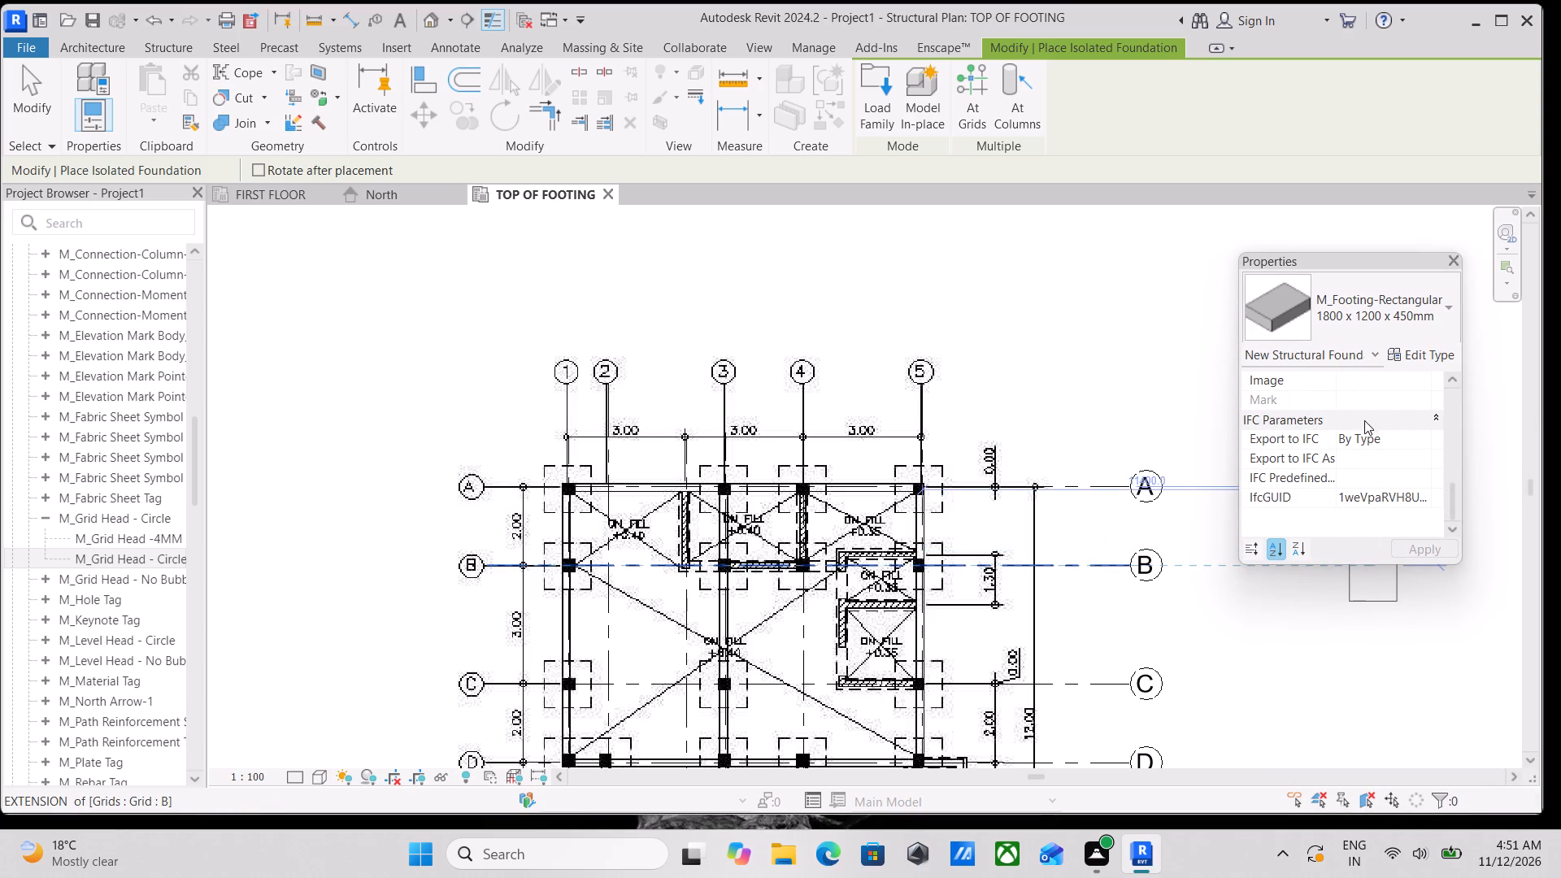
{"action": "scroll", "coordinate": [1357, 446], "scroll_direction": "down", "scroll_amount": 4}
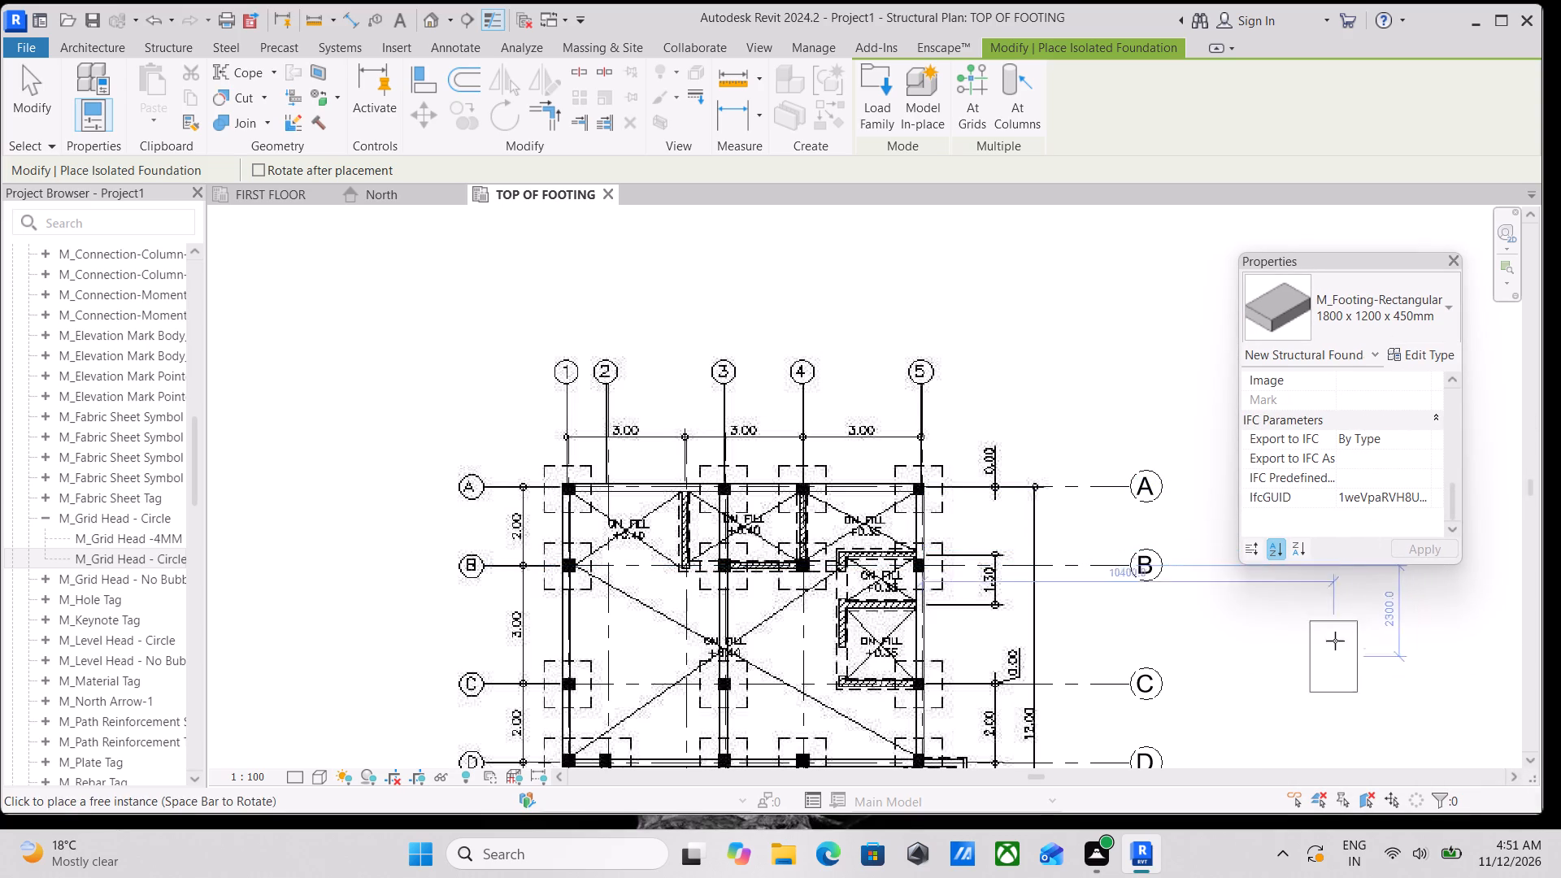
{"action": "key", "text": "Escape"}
Look through the TOP OF FOOTING structural plan's view properties.
{"action": "scroll", "coordinate": [1336, 470], "scroll_direction": "down", "scroll_amount": 11}
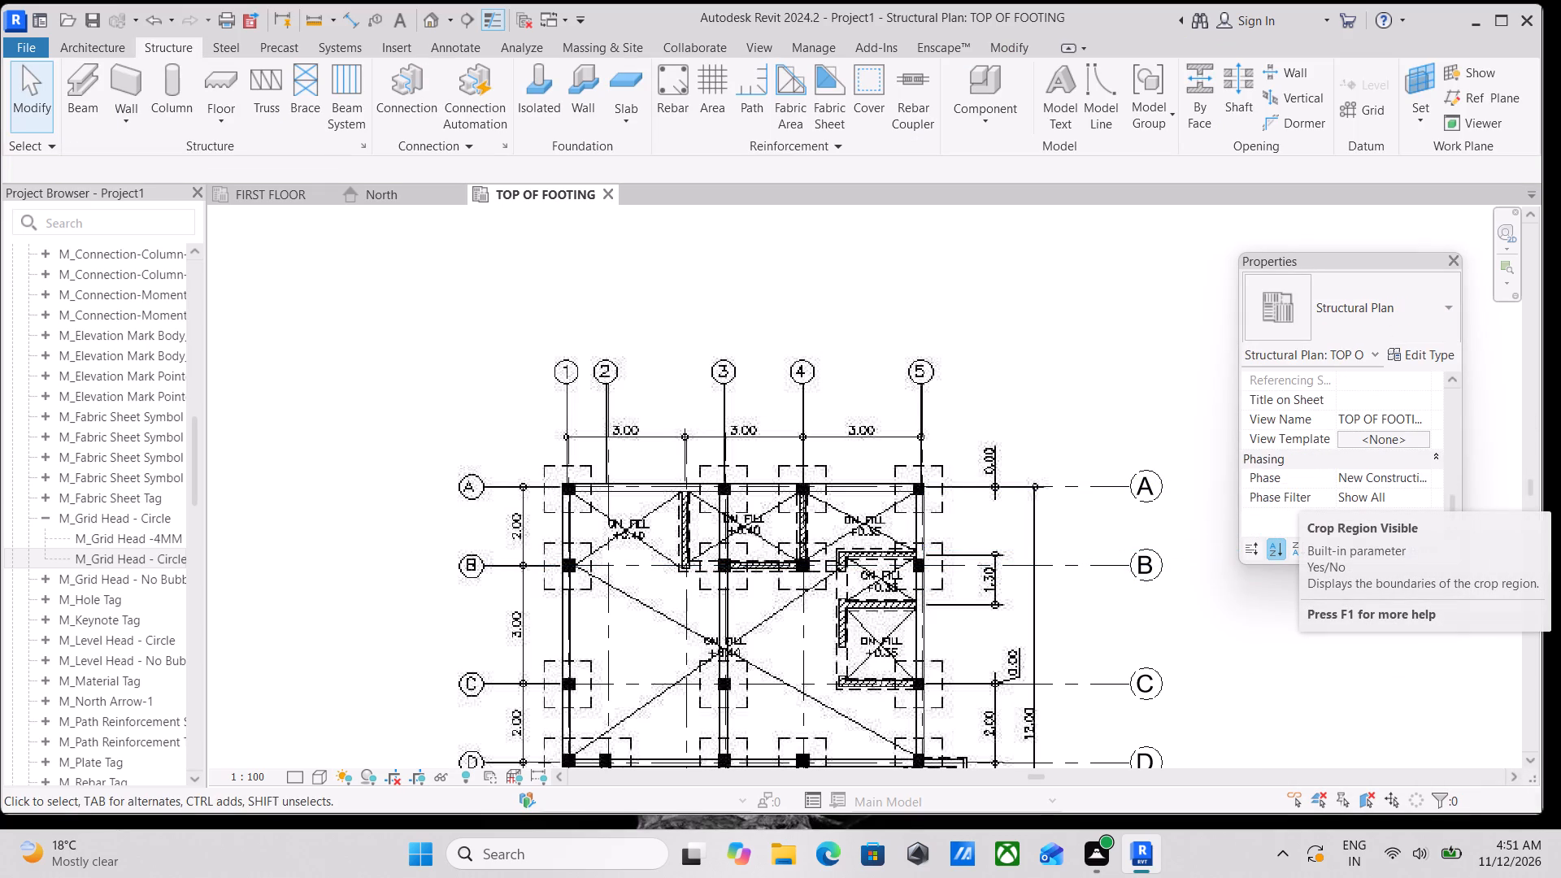
{"action": "scroll", "coordinate": [1337, 498], "scroll_direction": "down", "scroll_amount": 3}
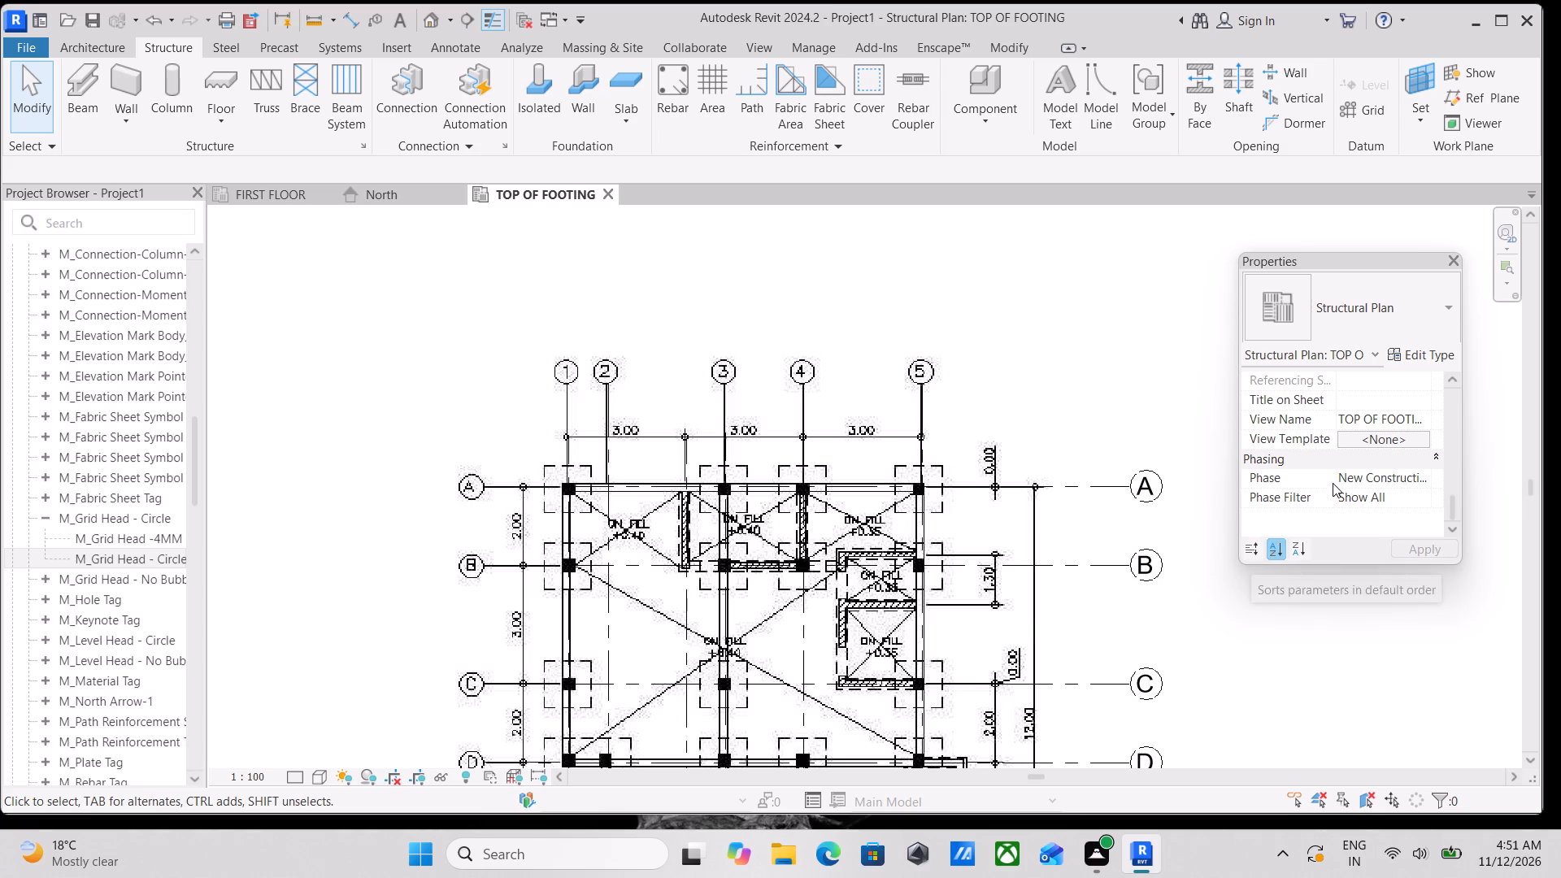
{"action": "scroll", "coordinate": [1333, 483], "scroll_direction": "down", "scroll_amount": 1}
{"action": "scroll", "coordinate": [1335, 492], "scroll_direction": "up", "scroll_amount": 2}
{"action": "scroll", "coordinate": [1335, 492], "scroll_direction": "down", "scroll_amount": 2}
{"action": "scroll", "coordinate": [1354, 455], "scroll_direction": "up", "scroll_amount": 3}
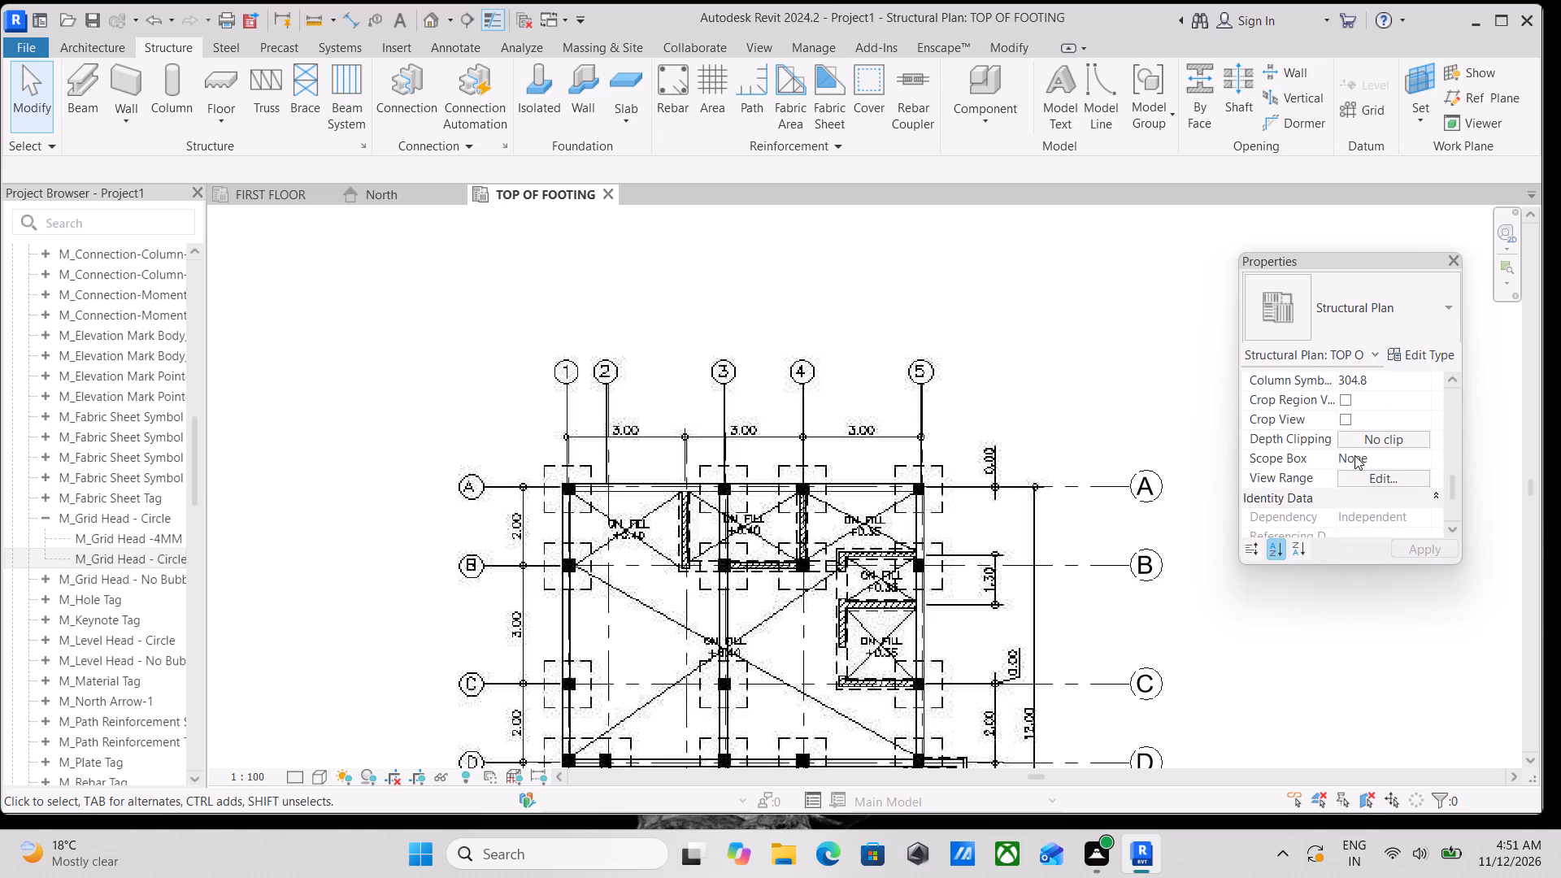
{"action": "scroll", "coordinate": [1354, 455], "scroll_direction": "up", "scroll_amount": 3}
{"action": "scroll", "coordinate": [1381, 396], "scroll_direction": "up", "scroll_amount": 5}
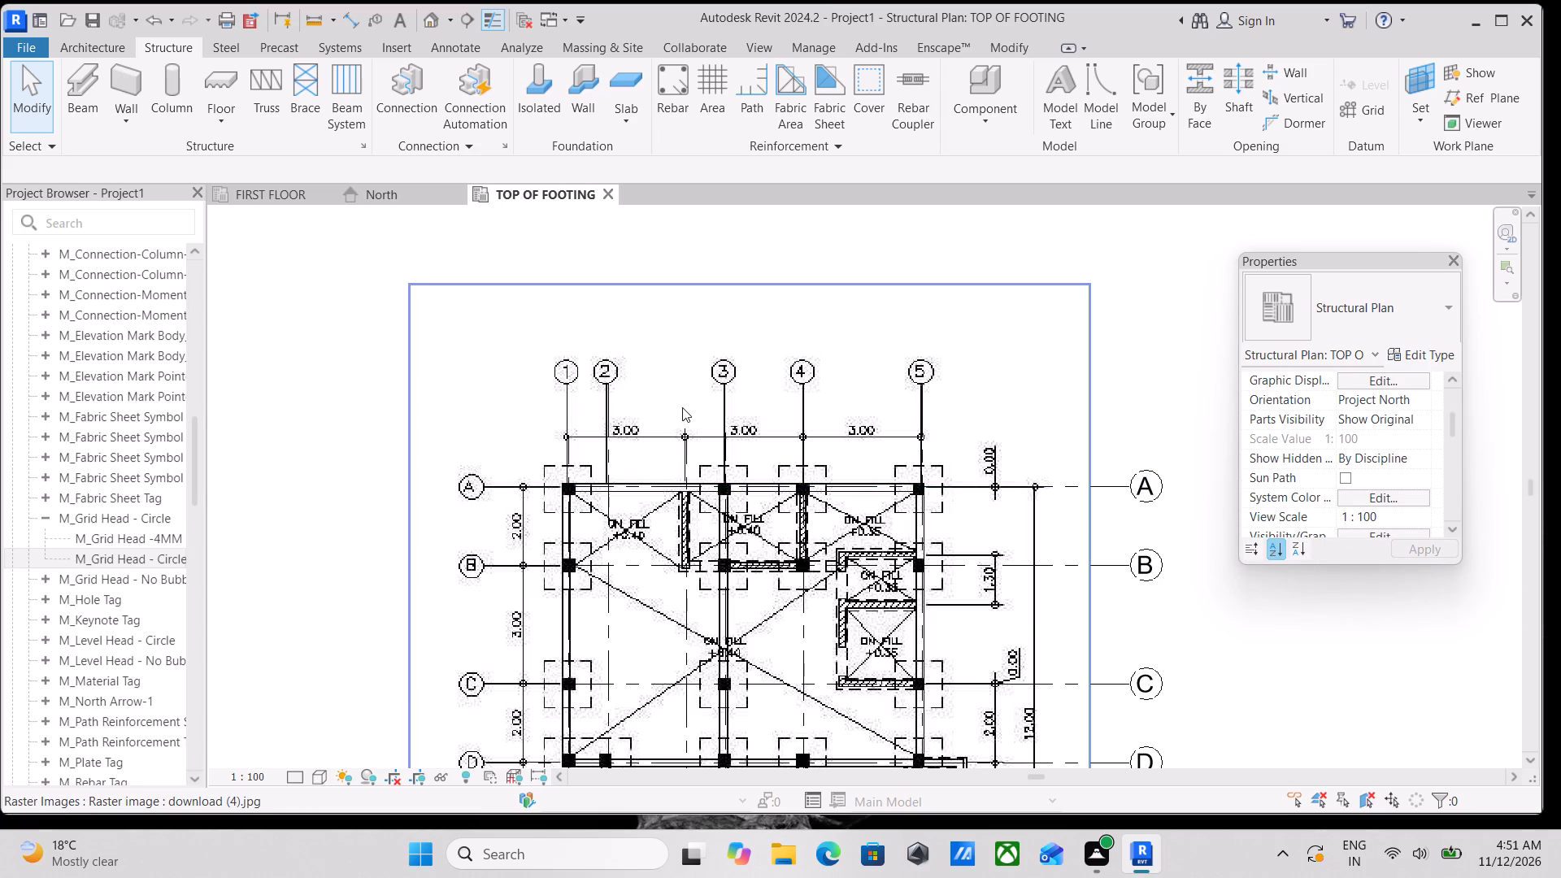
Start an isolated foundation and duplicate the M_Footing-Rectangular 1800 x 1200 x 450mm type as 1200MMX1200MMX450MM.
{"action": "left_click", "coordinate": [523, 105]}
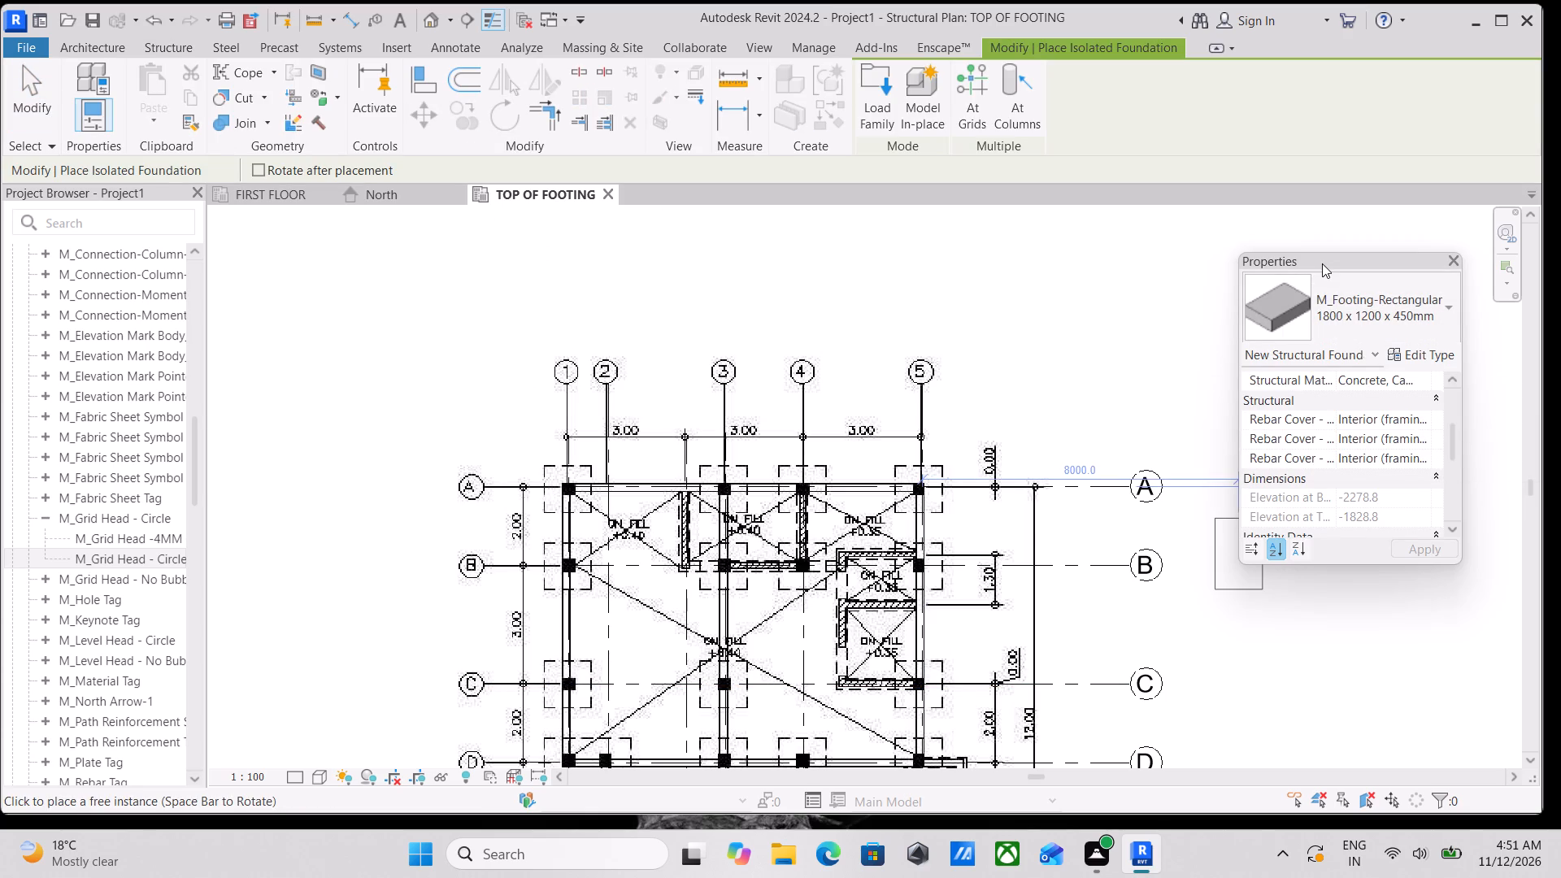
{"action": "left_click_drag", "start_coordinate": [1322, 263], "coordinate": [1382, 485]}
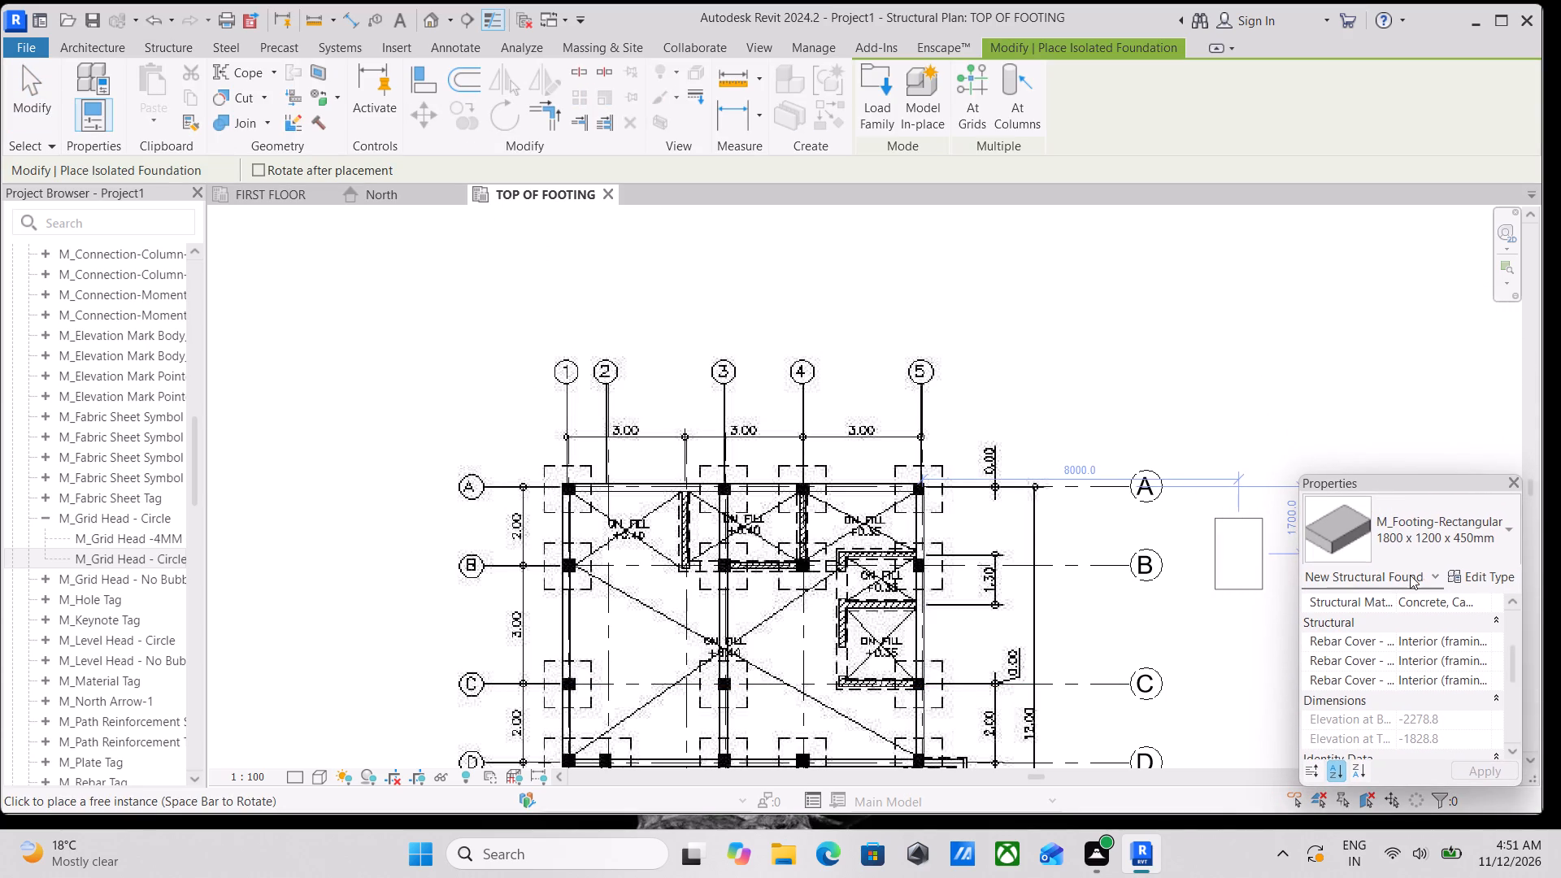
{"action": "left_click", "coordinate": [1462, 577]}
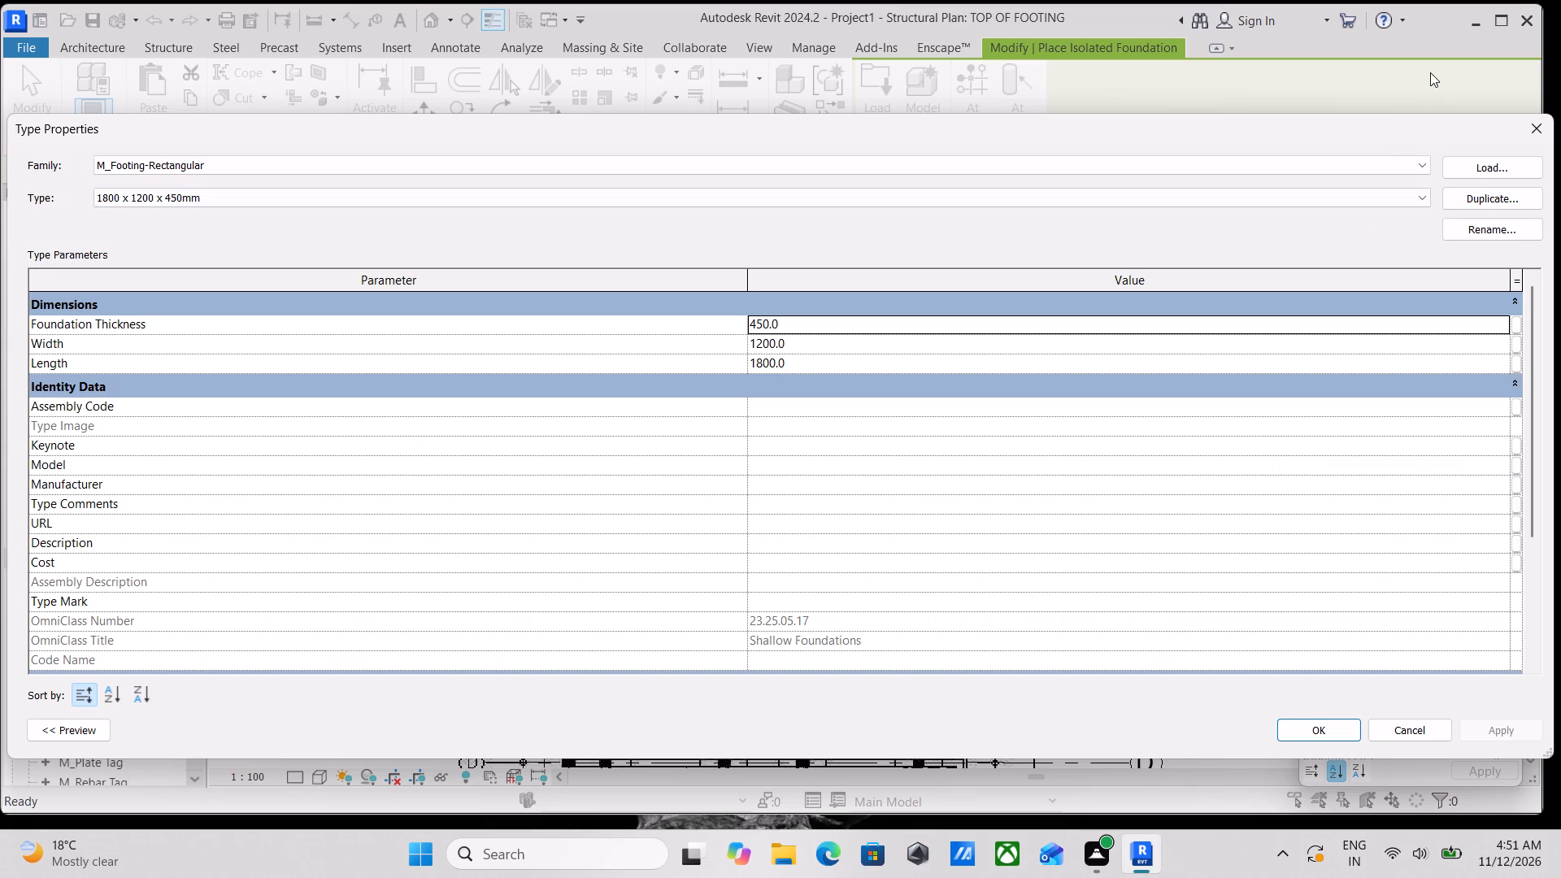
{"action": "left_click", "coordinate": [1494, 202]}
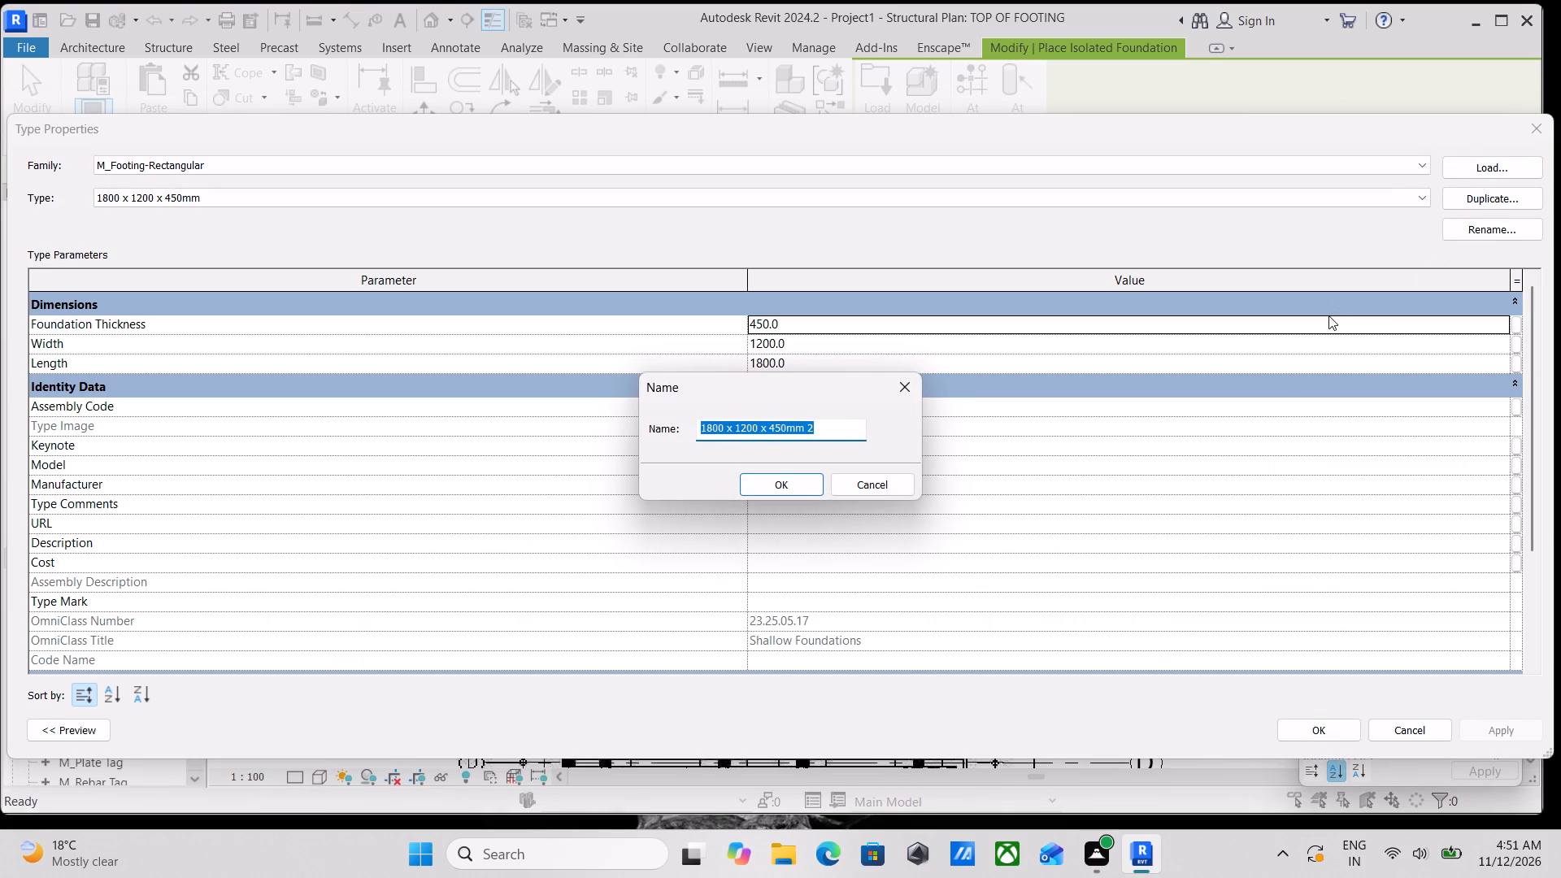
{"action": "type", "text": "1200"}
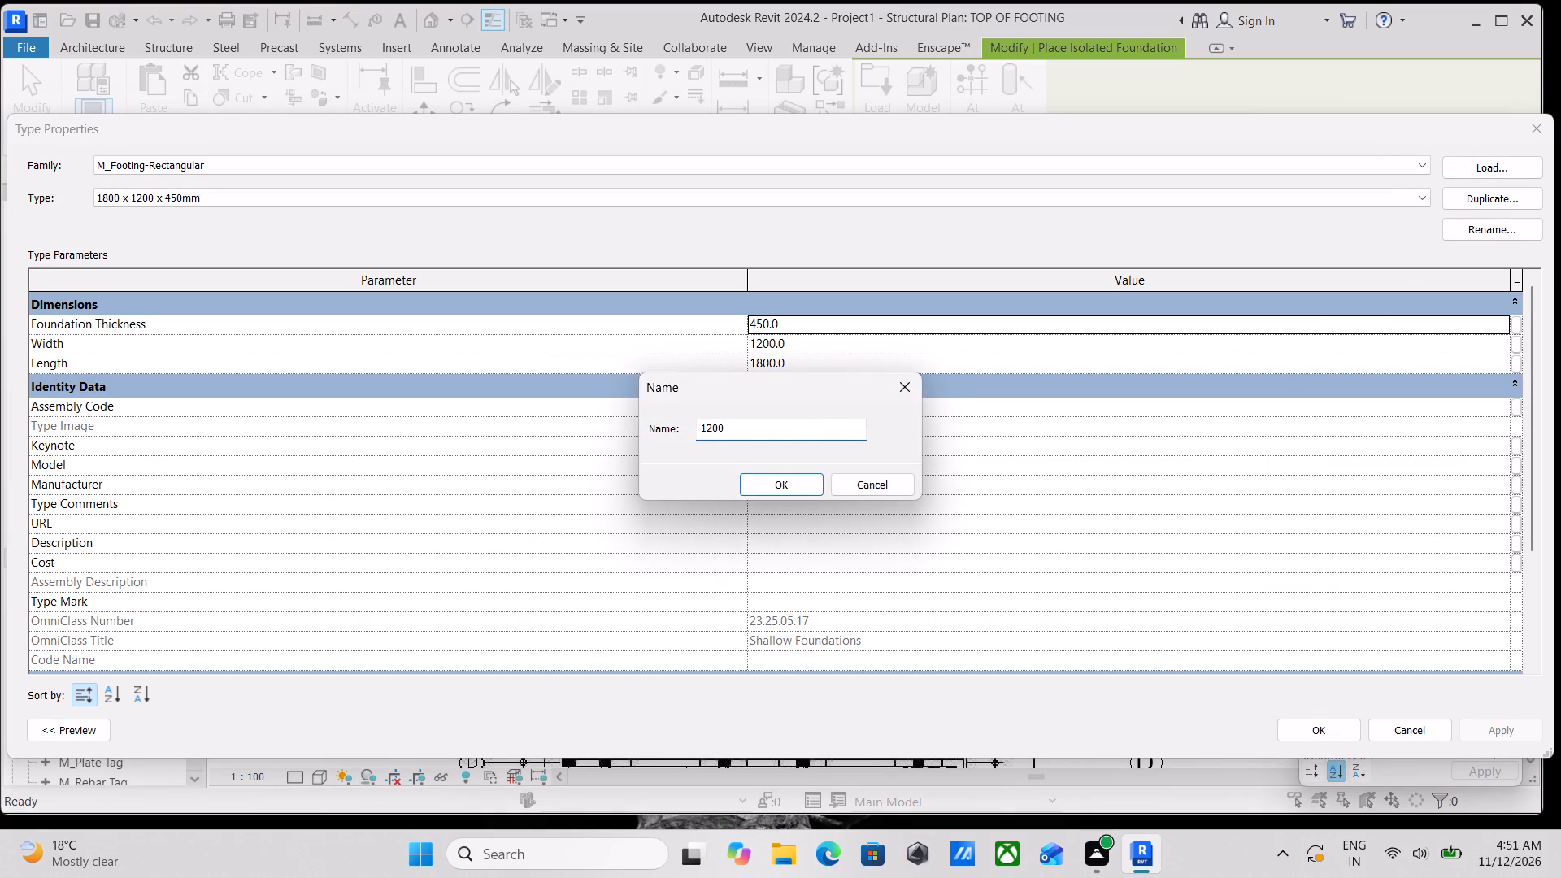
{"action": "type", "text": "MM"}
{"action": "key", "text": "x"}
{"action": "type", "text": "1200"}
{"action": "type", "text": "MM"}
{"action": "key", "text": "x"}
{"action": "type", "text": "450"}
{"action": "type", "text": "MM"}
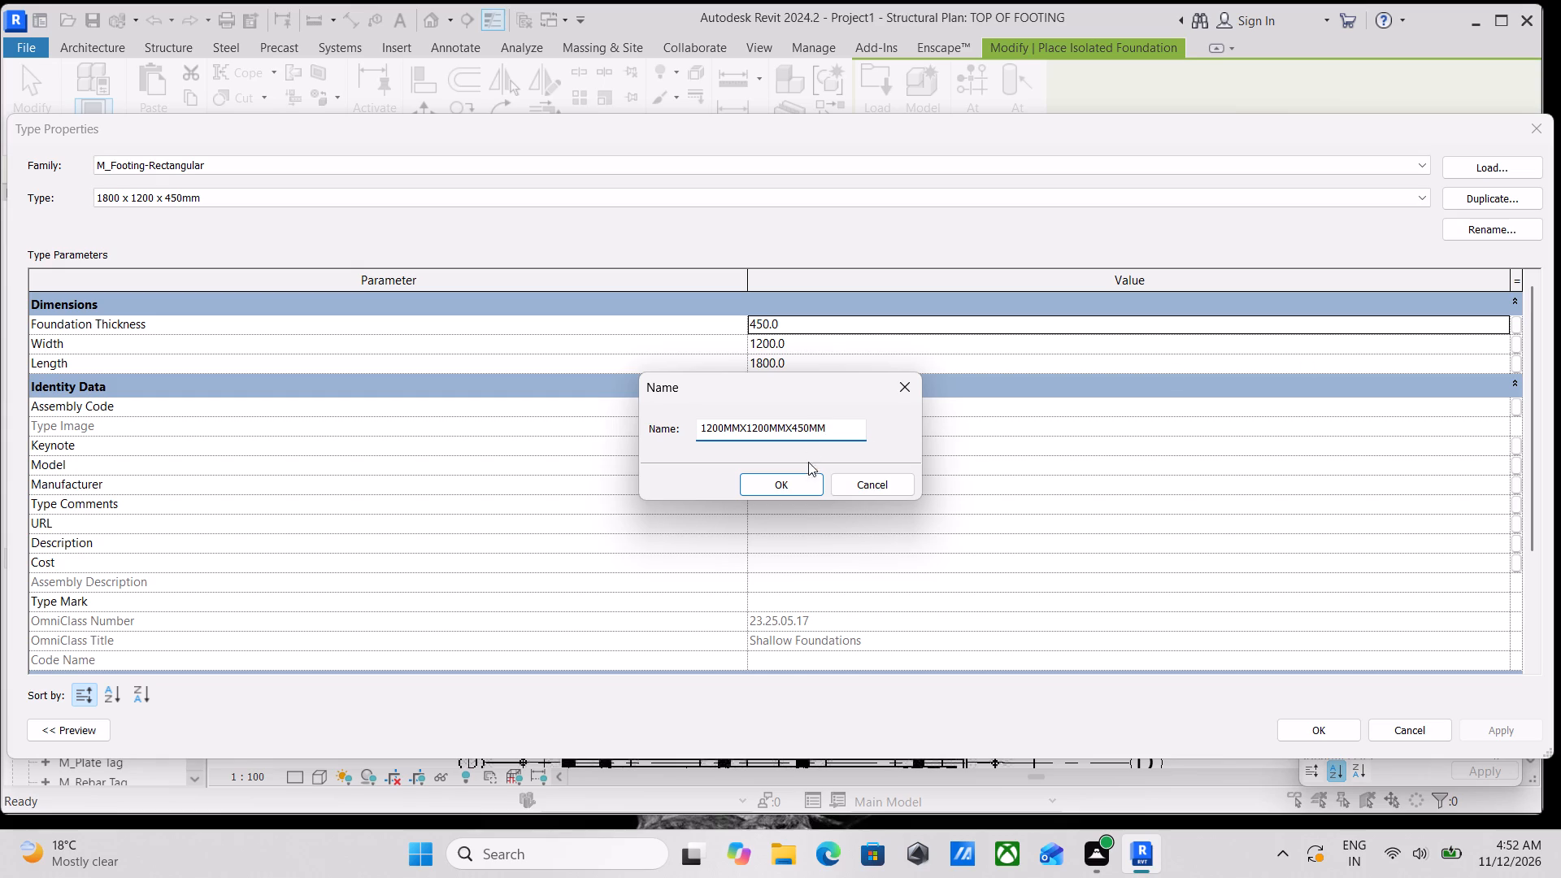
{"action": "left_click", "coordinate": [802, 476]}
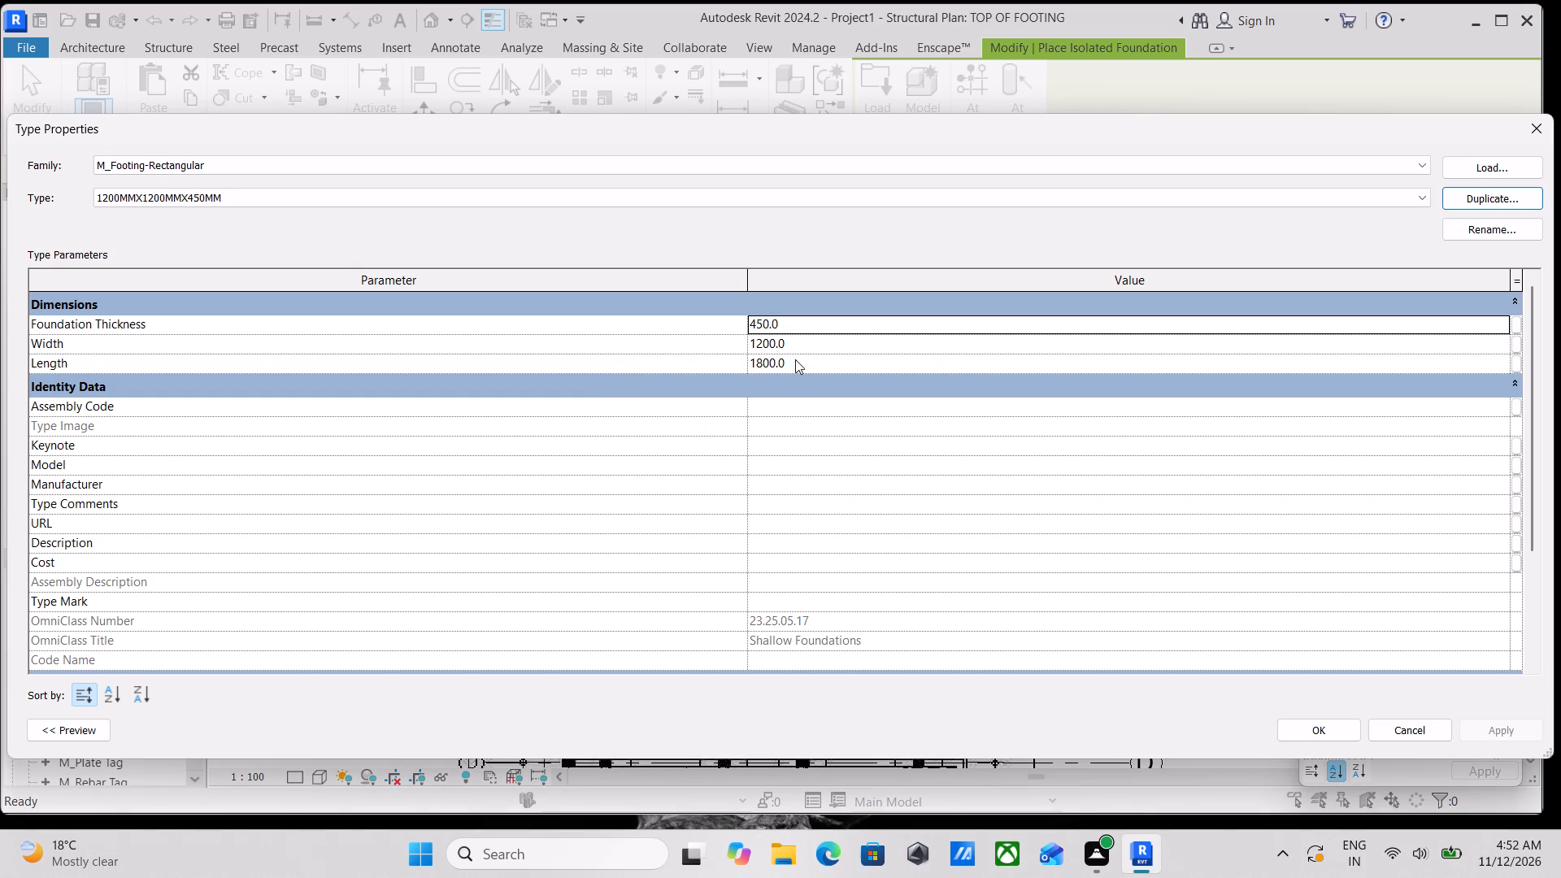
Set the new footing type's length to 1200 mm and accept its type properties.
{"action": "left_click", "coordinate": [798, 363]}
{"action": "type", "text": "12"}
{"action": "type", "text": "00"}
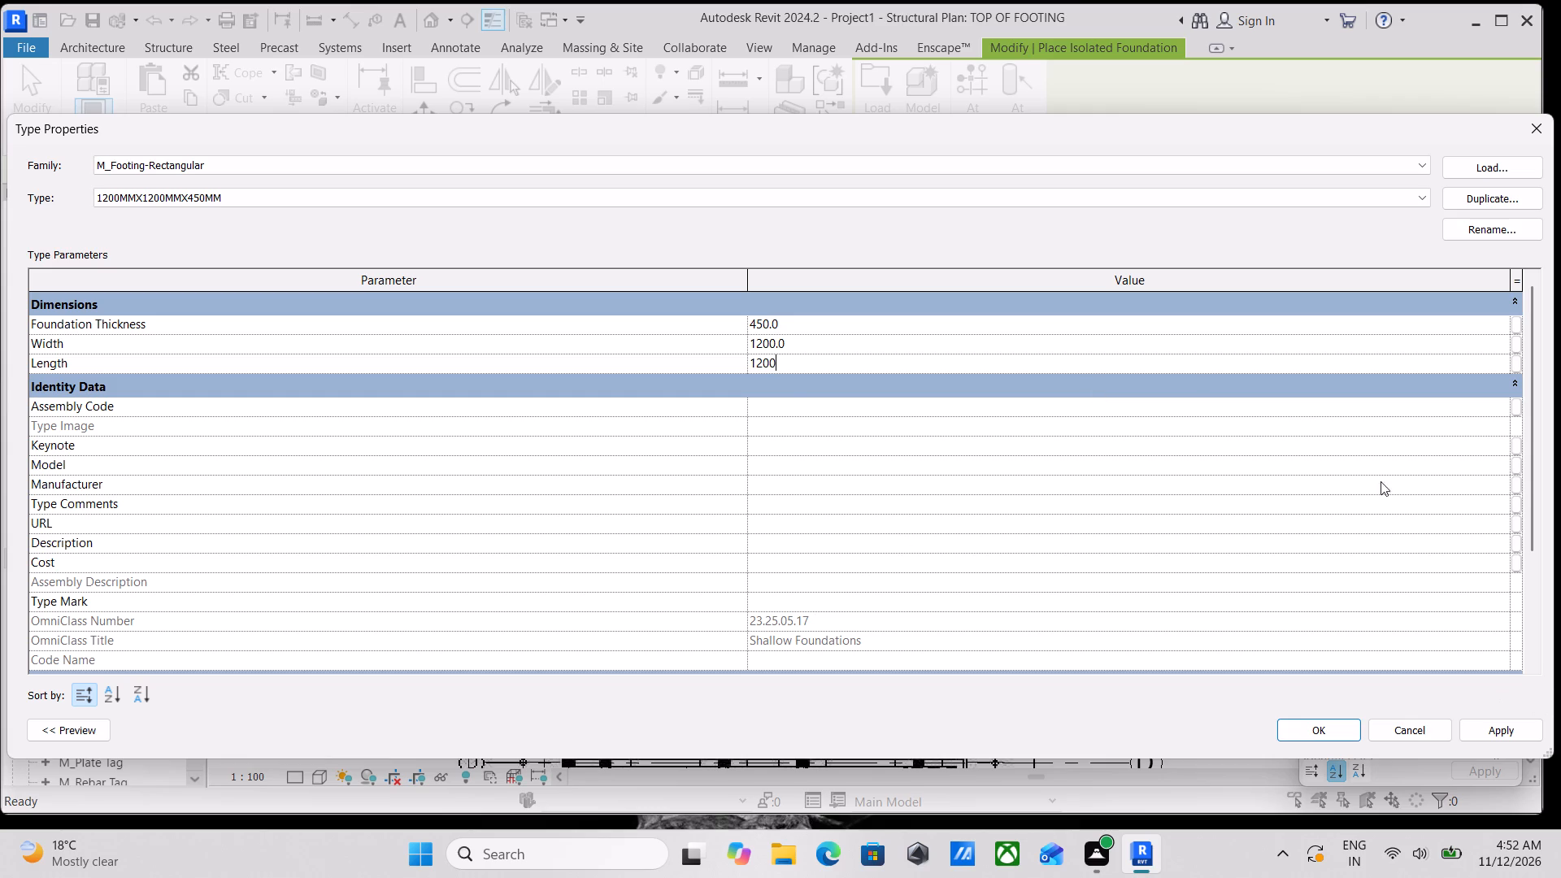
{"action": "left_click", "coordinate": [1491, 728]}
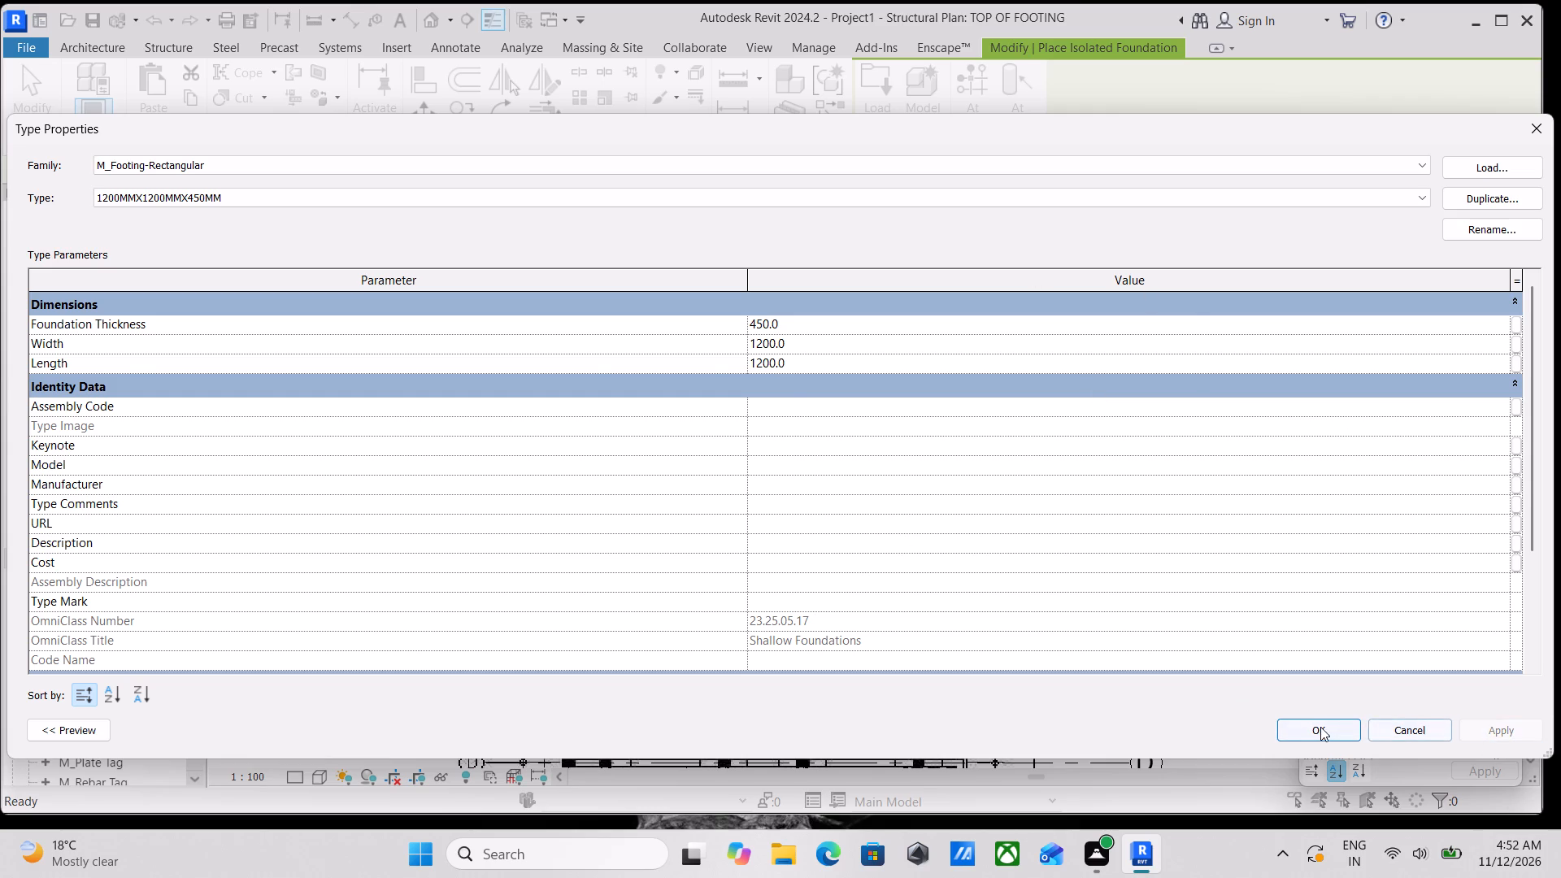
{"action": "left_click", "coordinate": [1317, 728]}
Place a 1200MMX1200MMX450MM isolated footing at the intersection of grids A and 1.
{"action": "scroll", "coordinate": [559, 624], "scroll_direction": "up", "scroll_amount": 3}
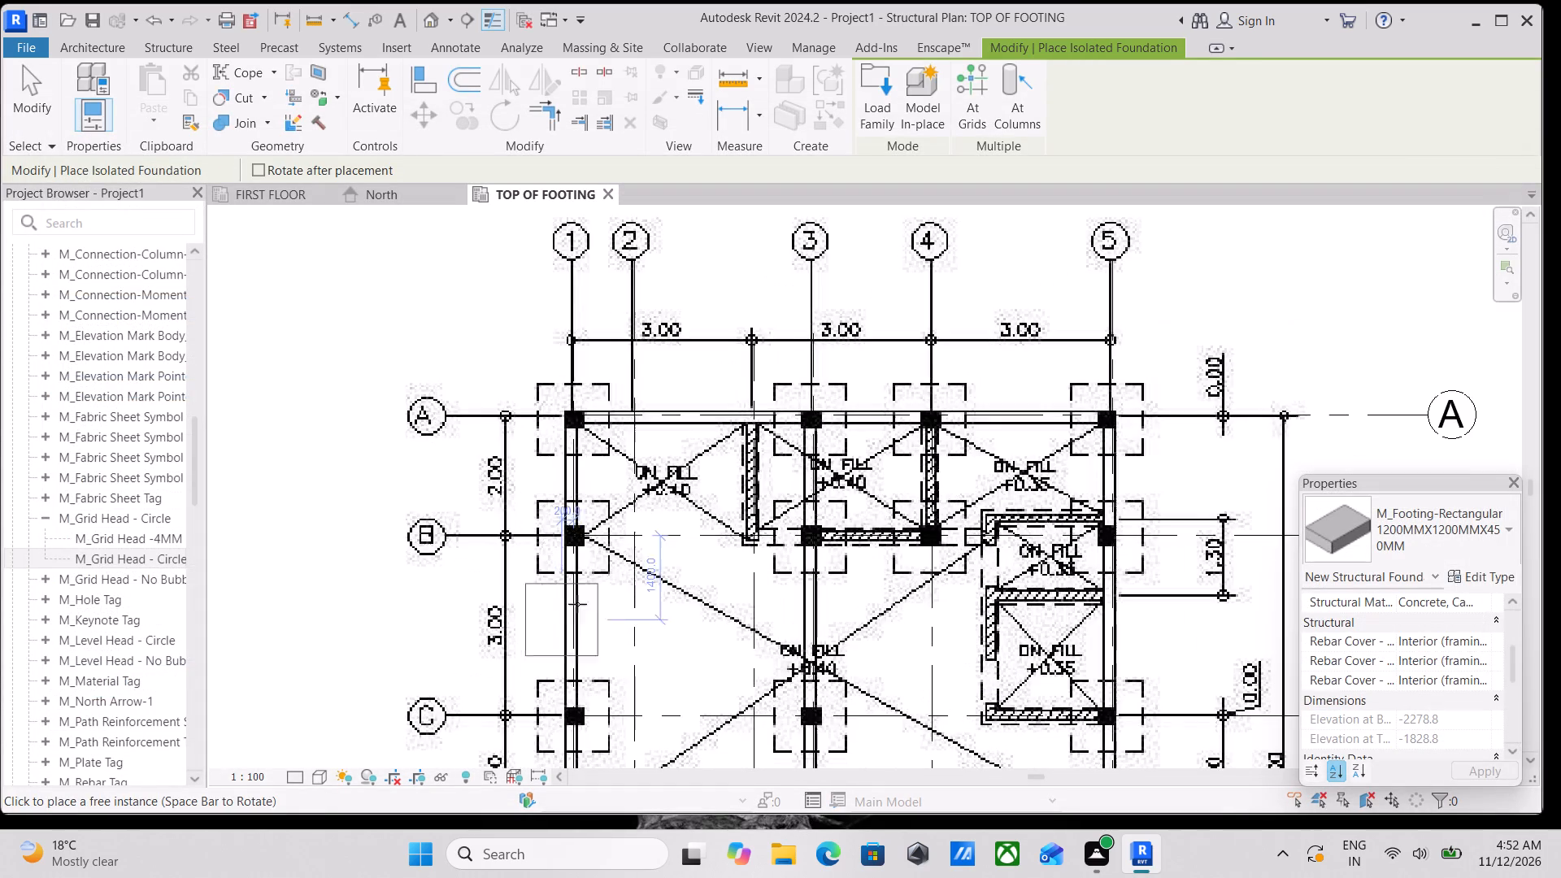
{"action": "middle_click_drag", "start_coordinate": [677, 518], "coordinate": [1208, 624]}
{"action": "scroll", "coordinate": [1117, 537], "scroll_direction": "up", "scroll_amount": 3}
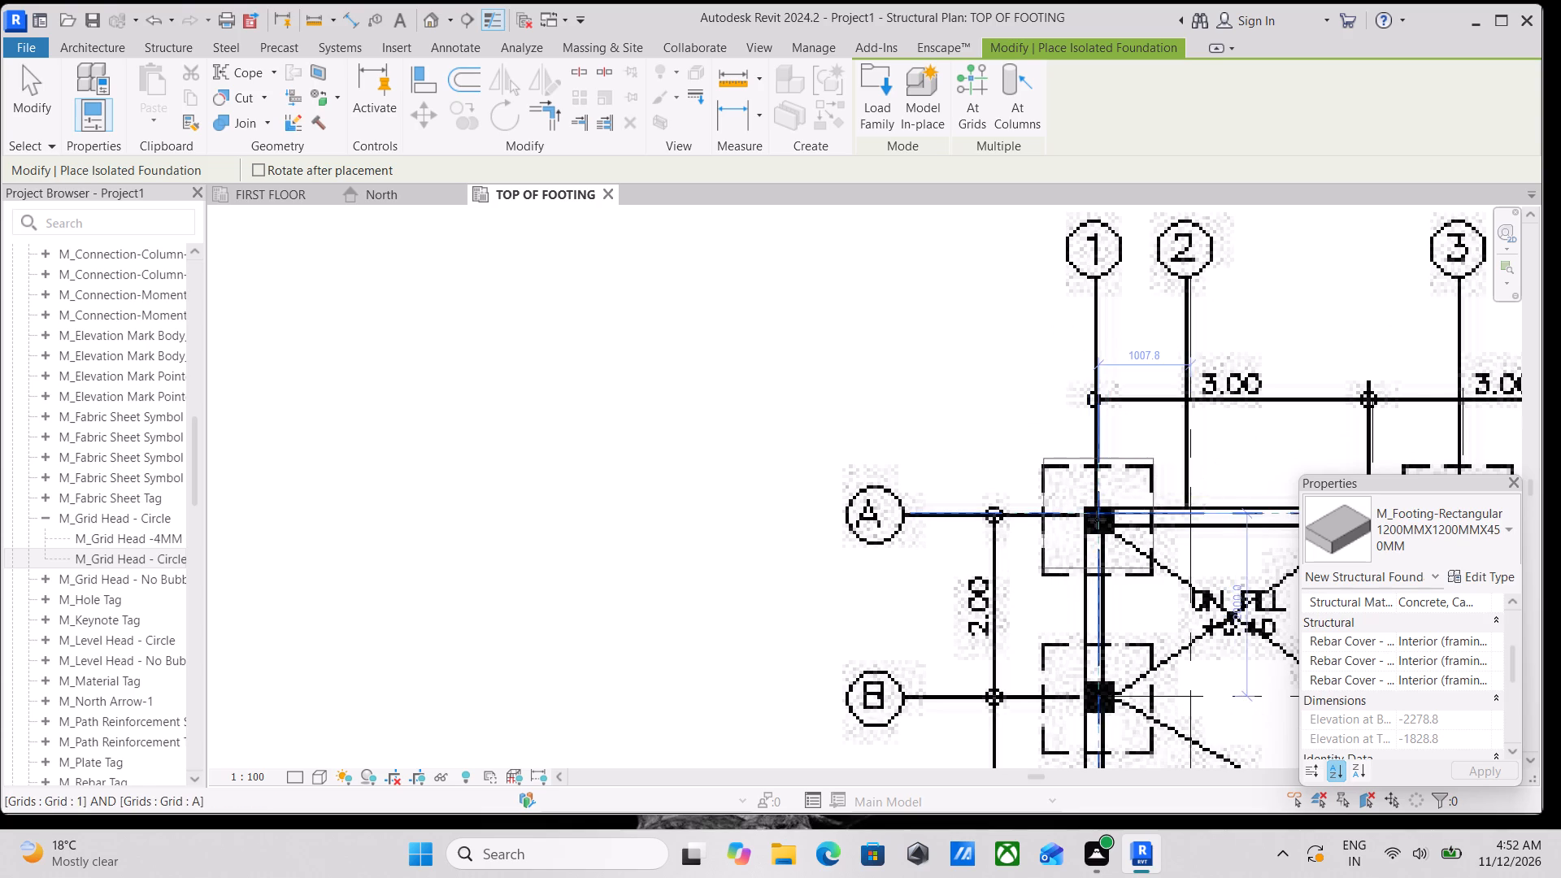
{"action": "scroll", "coordinate": [1099, 521], "scroll_direction": "up", "scroll_amount": 2}
{"action": "left_click", "coordinate": [1098, 523]}
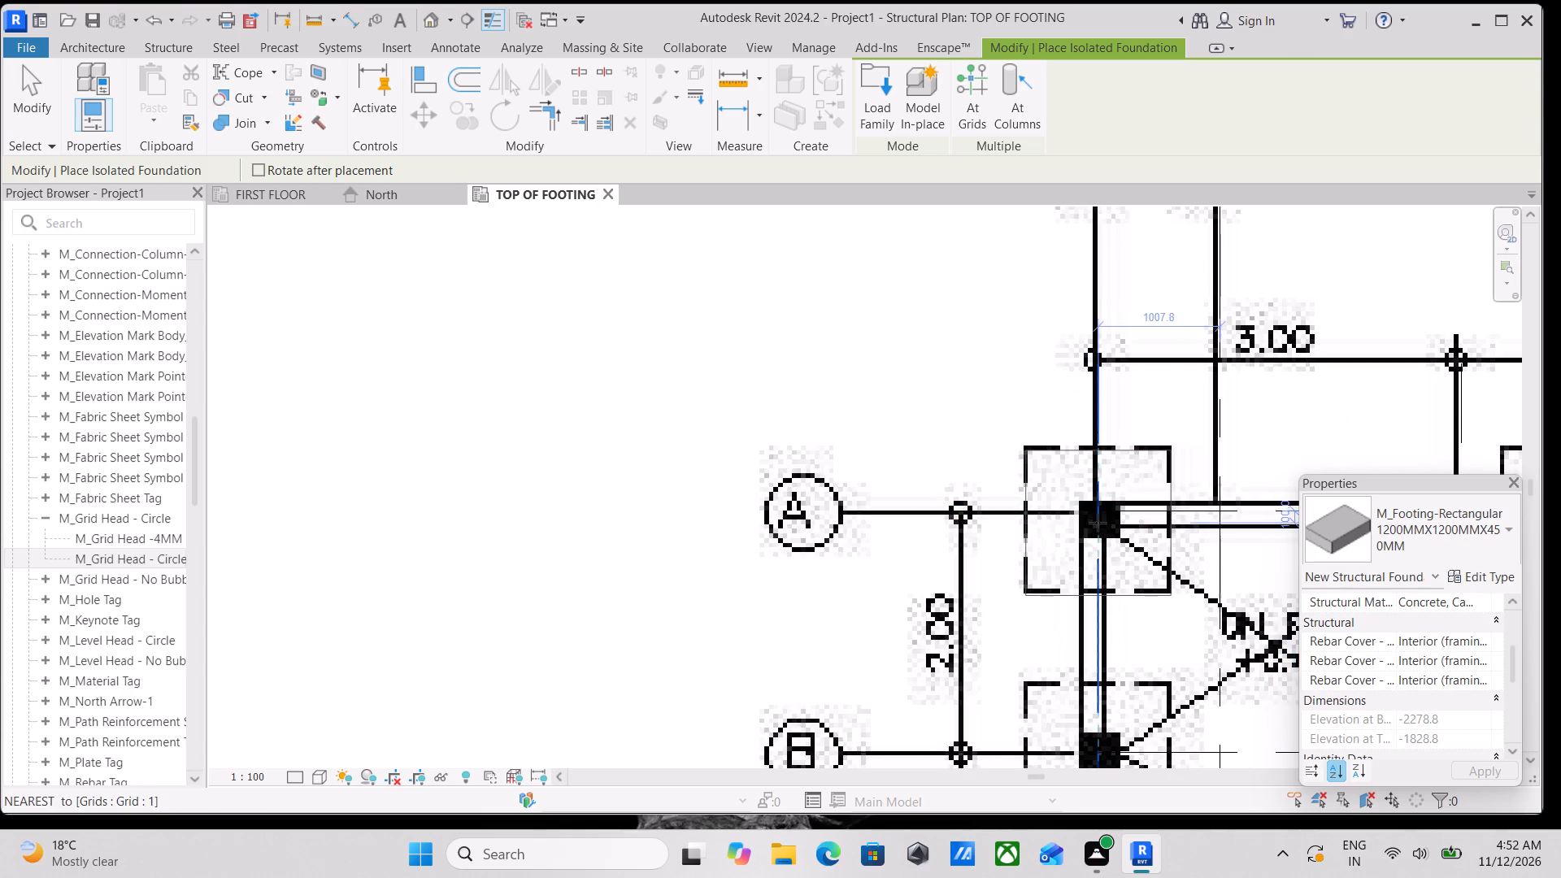
Place another 1200MMX1200MMX450MM isolated footing on model grid 4, at the plan image's column mark for axes A and 3.
{"action": "scroll", "coordinate": [1117, 508], "scroll_direction": "down", "scroll_amount": 3}
{"action": "middle_click_drag", "start_coordinate": [1115, 505], "coordinate": [998, 479]}
{"action": "middle_click_drag", "start_coordinate": [1115, 411], "coordinate": [998, 411]}
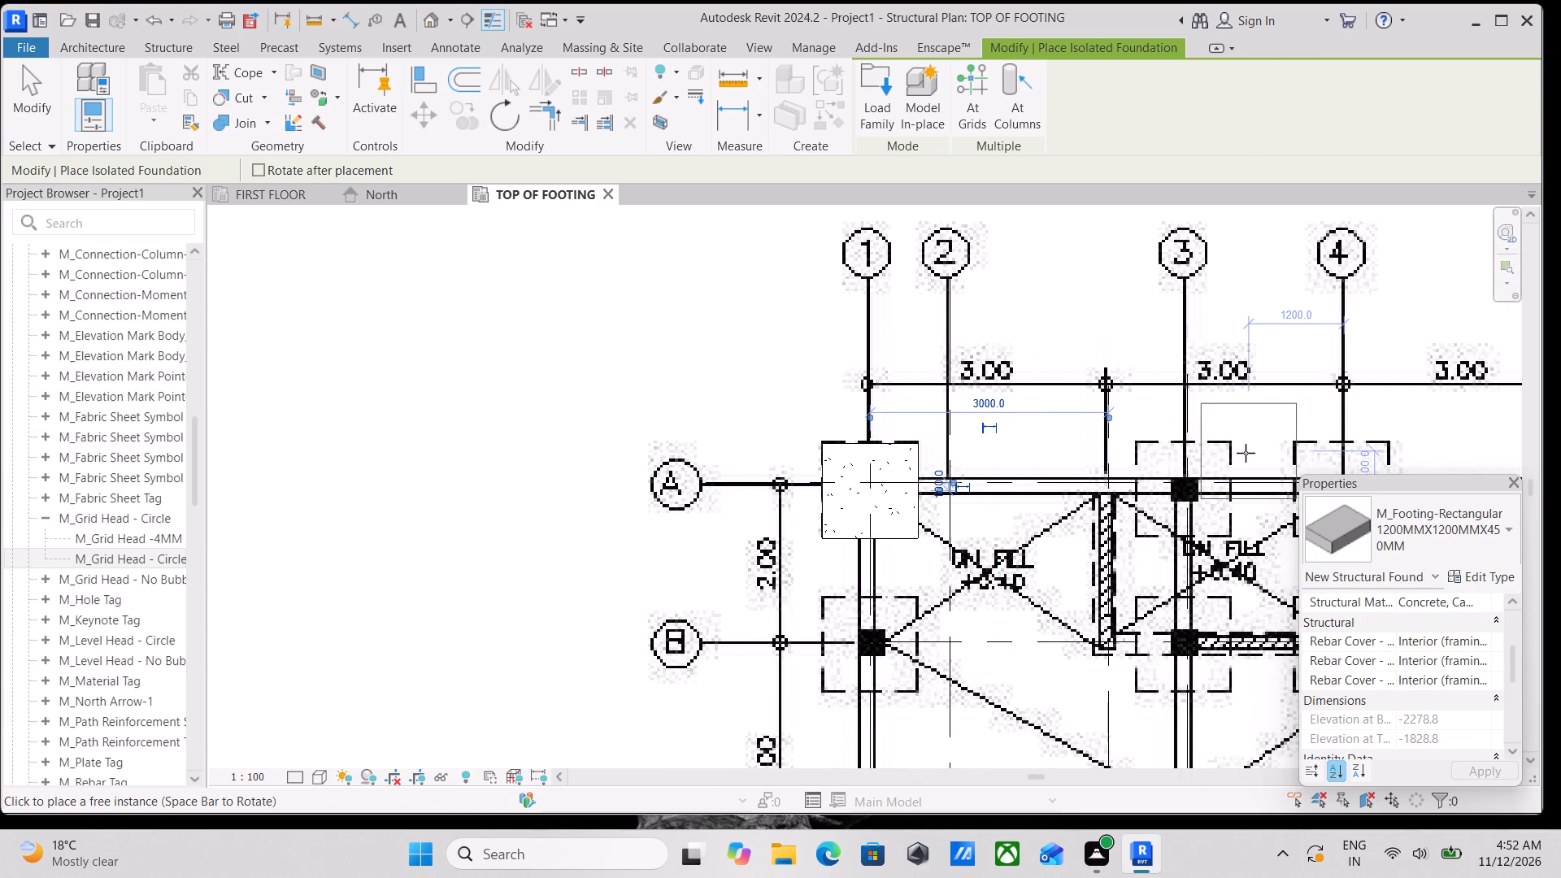
{"action": "scroll", "coordinate": [1246, 453], "scroll_direction": "up", "scroll_amount": 1}
{"action": "middle_click_drag", "start_coordinate": [1203, 444], "coordinate": [1087, 458]}
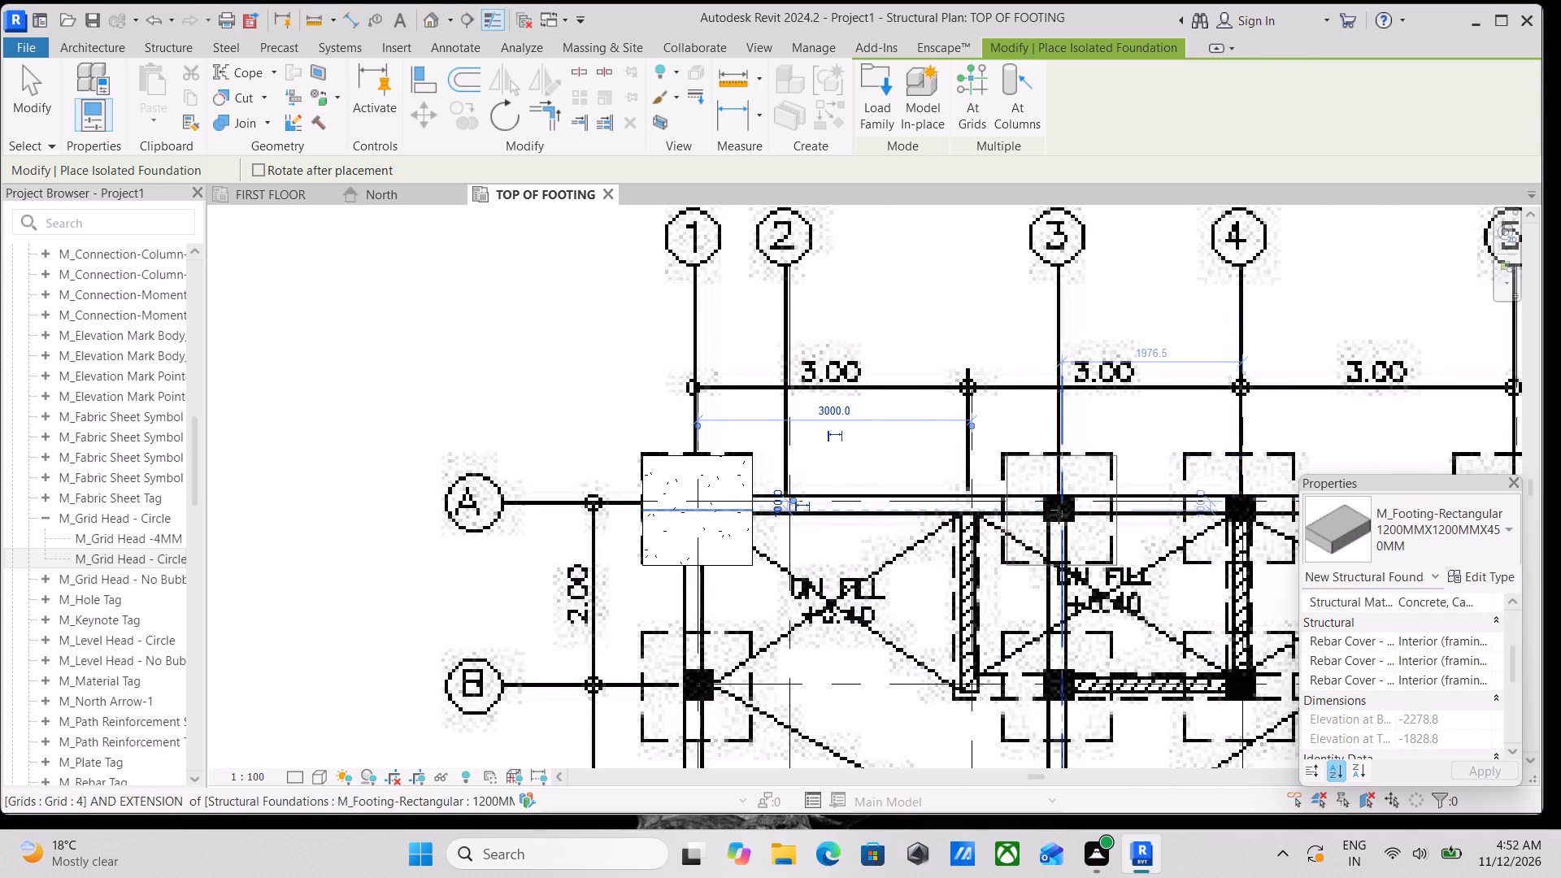
{"action": "scroll", "coordinate": [1054, 510], "scroll_direction": "up", "scroll_amount": 3}
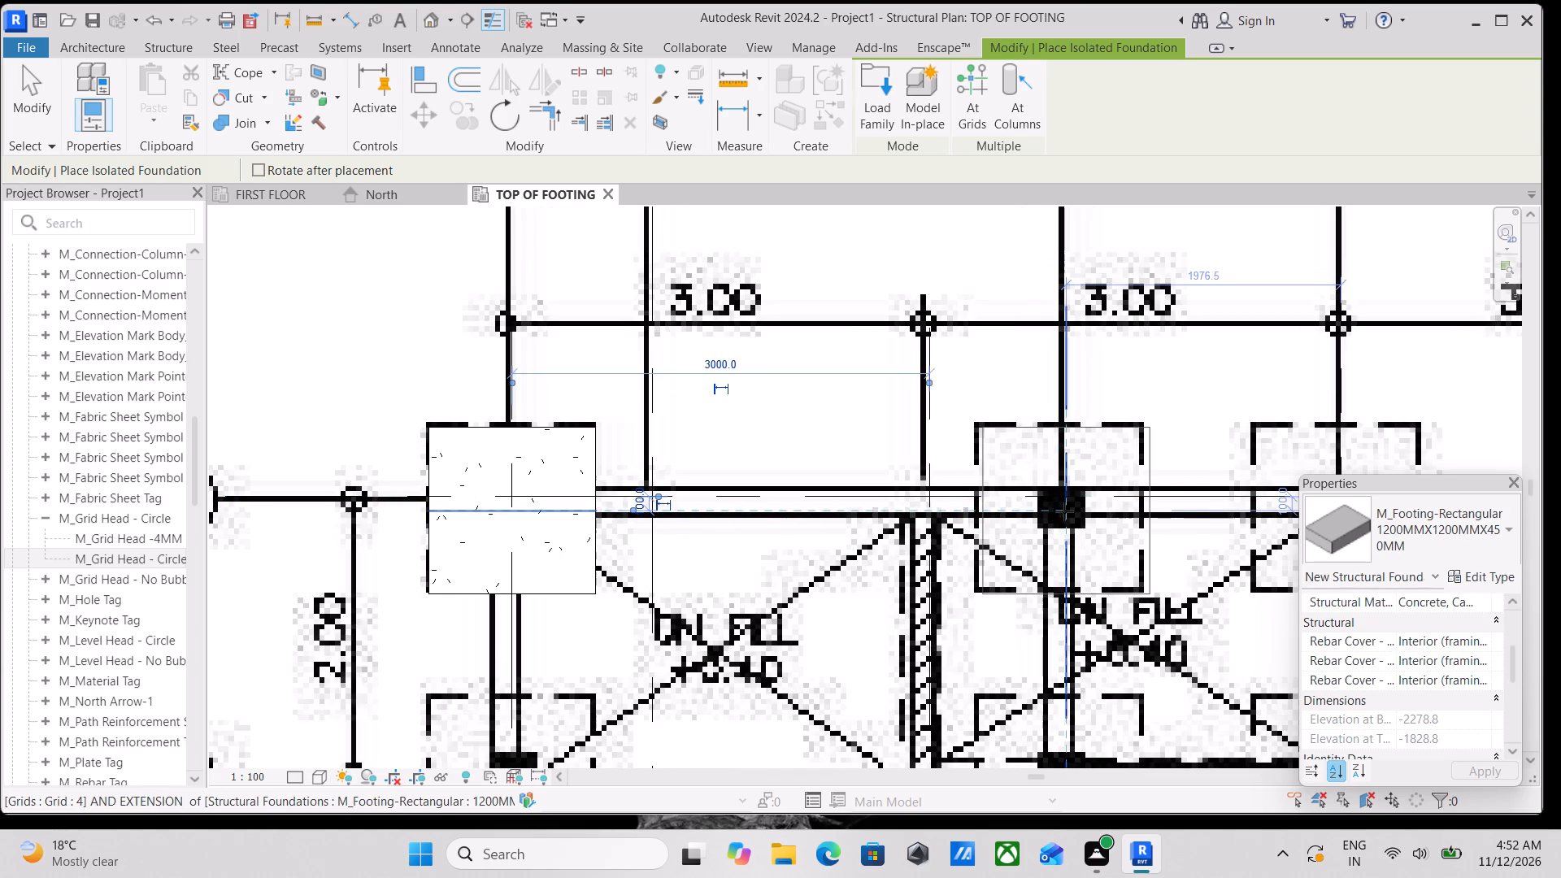
{"action": "left_click", "coordinate": [1064, 511]}
{"action": "scroll", "coordinate": [1064, 511], "scroll_direction": "down", "scroll_amount": 3}
{"action": "middle_click_drag", "start_coordinate": [1064, 511], "coordinate": [1015, 507]}
{"action": "scroll", "coordinate": [1048, 500], "scroll_direction": "down", "scroll_amount": 3}
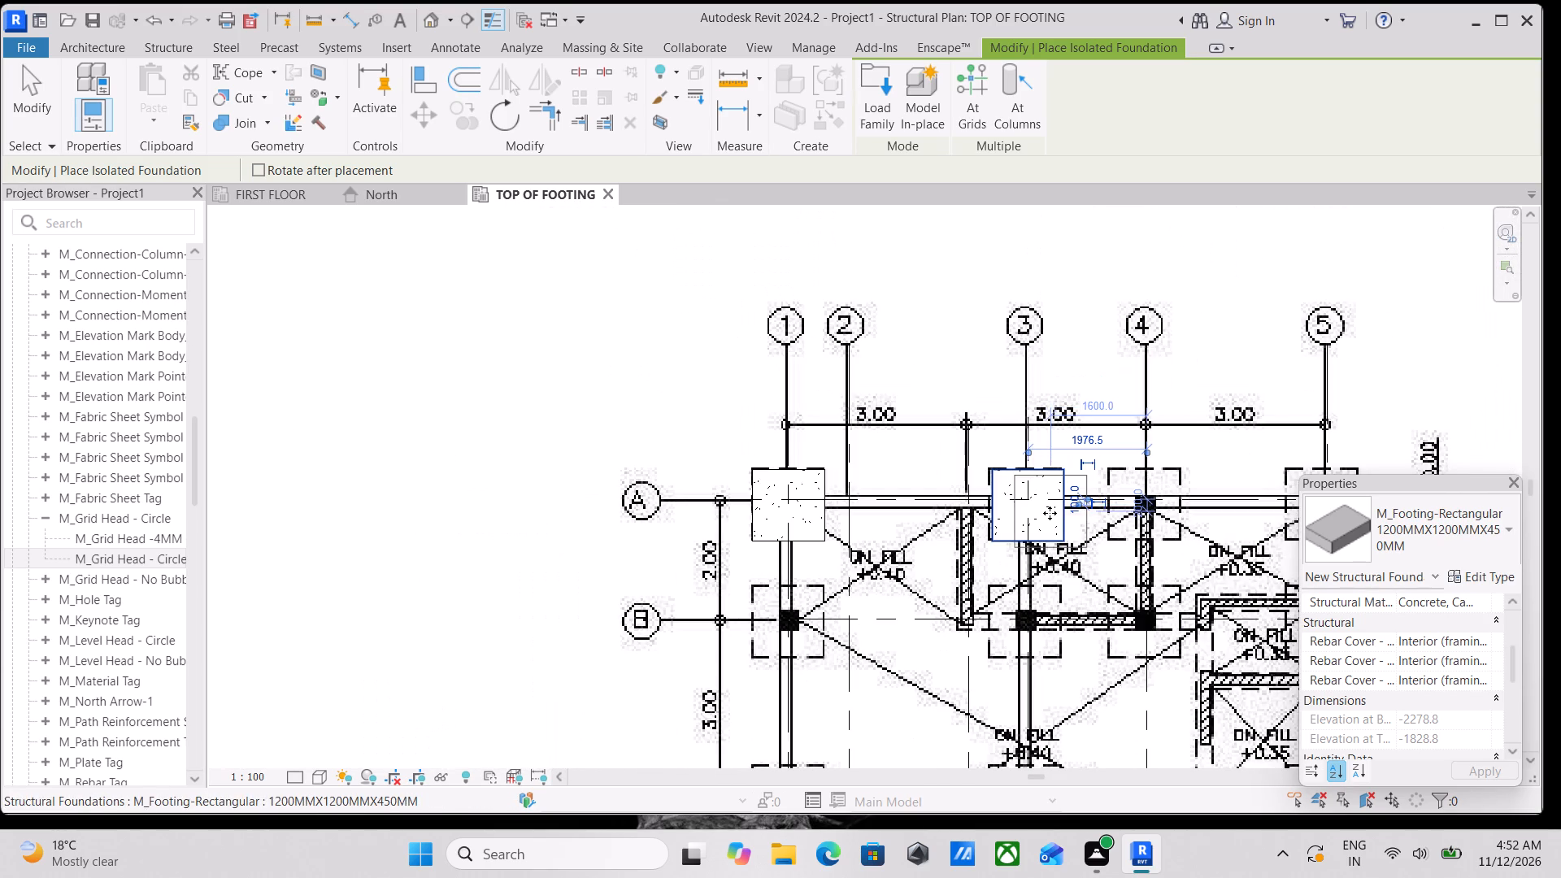
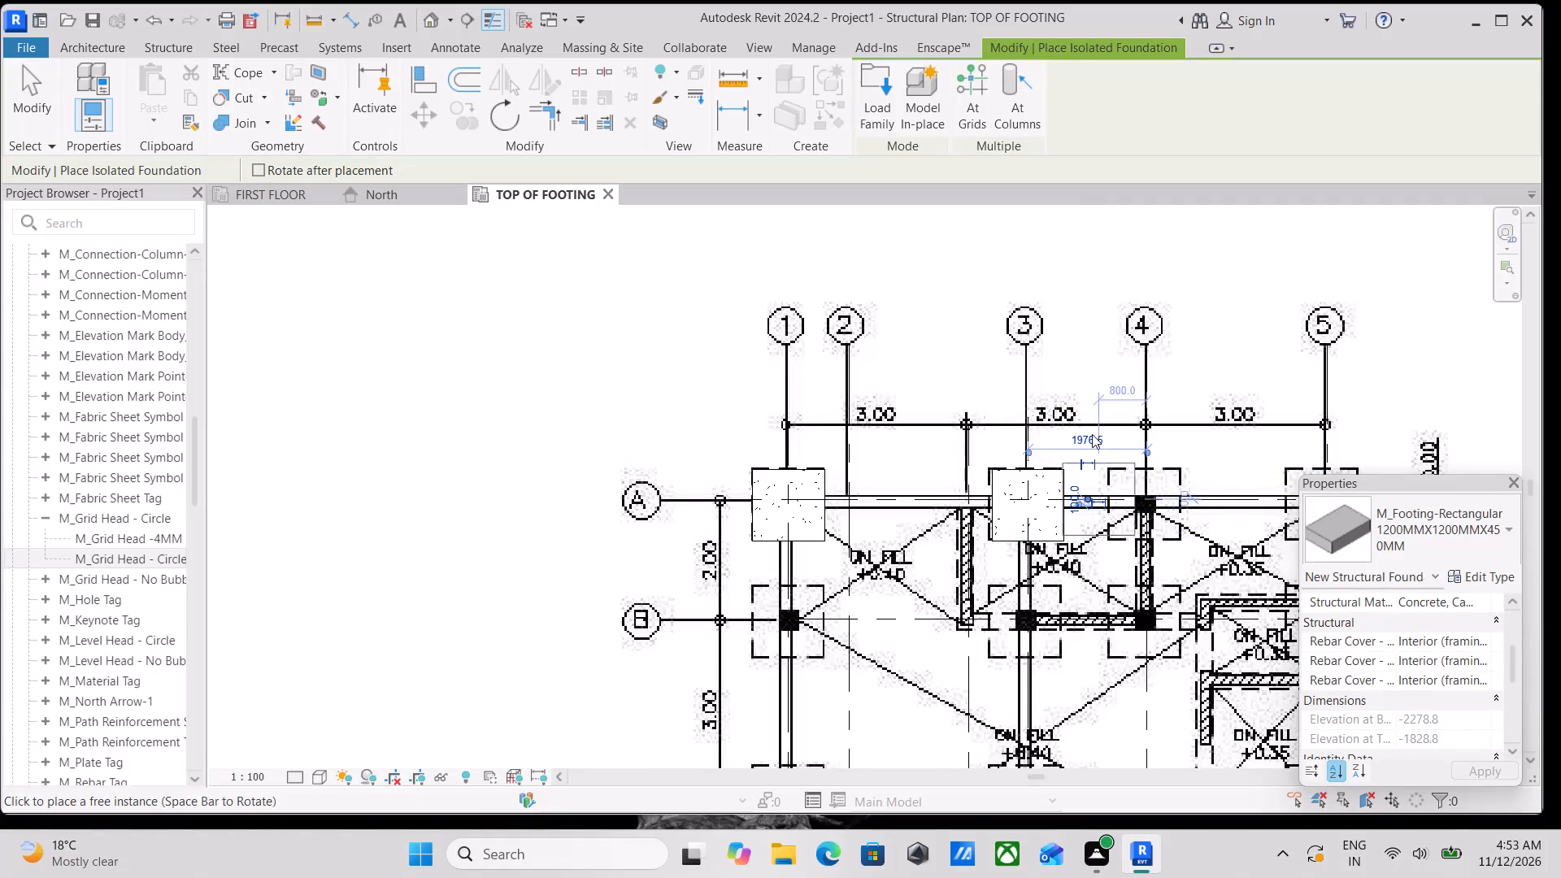
Place a 1200MMX1200MMX450MM isolated footing on grid A at the plan image's column mark for axes A and 4.
{"action": "scroll", "coordinate": [1092, 393], "scroll_direction": "up", "scroll_amount": 1}
{"action": "middle_click_drag", "start_coordinate": [1092, 393], "coordinate": [844, 334]}
{"action": "scroll", "coordinate": [923, 372], "scroll_direction": "down", "scroll_amount": 1}
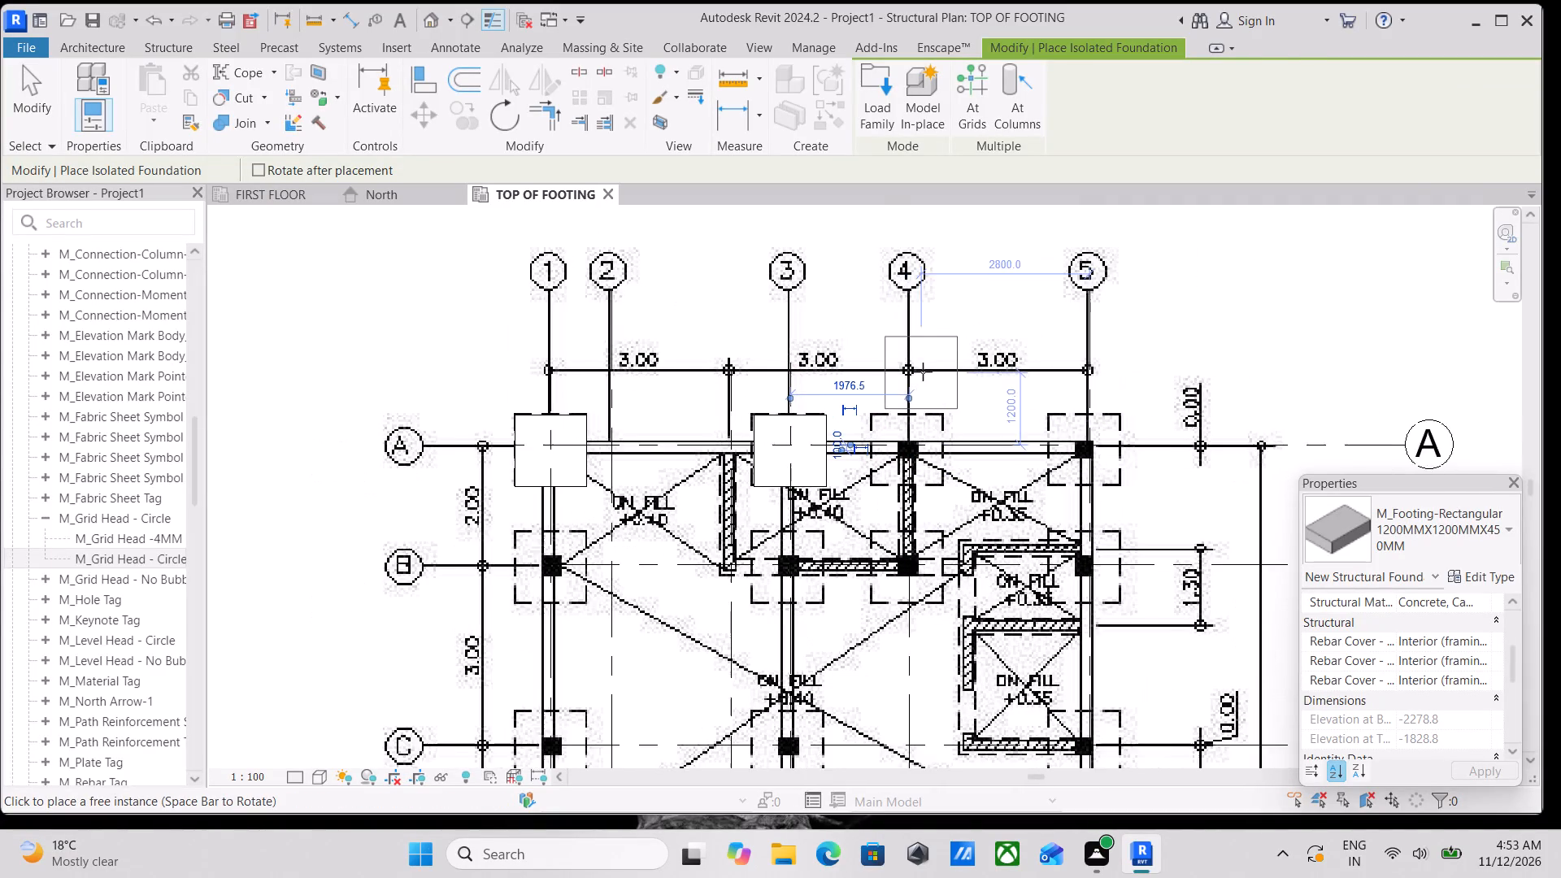
{"action": "middle_click_drag", "start_coordinate": [920, 370], "coordinate": [868, 343]}
{"action": "scroll", "coordinate": [788, 479], "scroll_direction": "up", "scroll_amount": 4}
{"action": "scroll", "coordinate": [890, 397], "scroll_direction": "up", "scroll_amount": 3}
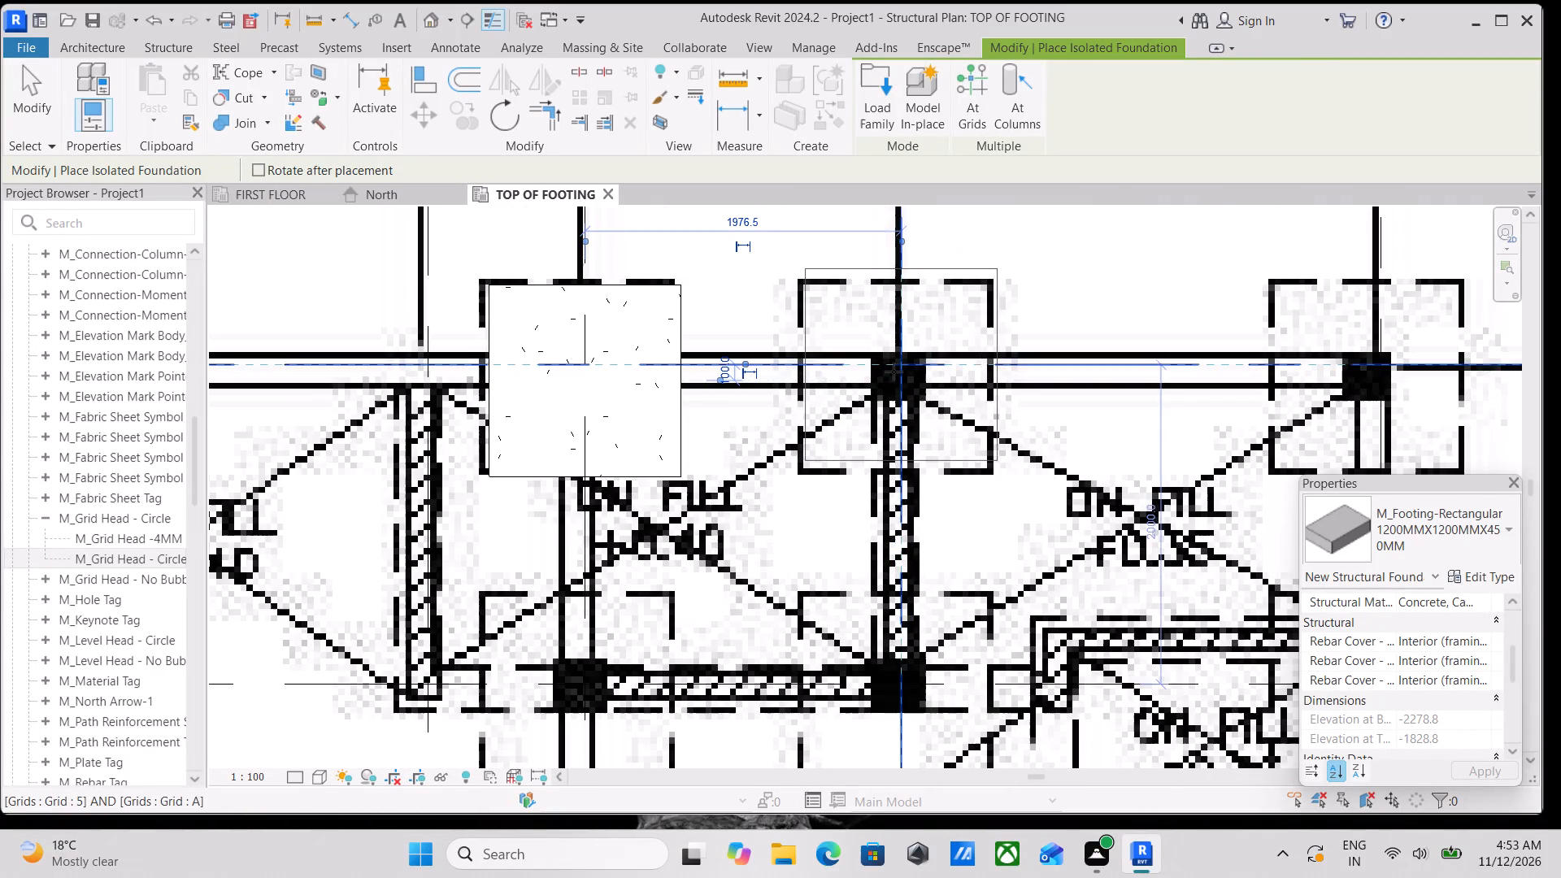
{"action": "left_click", "coordinate": [894, 373]}
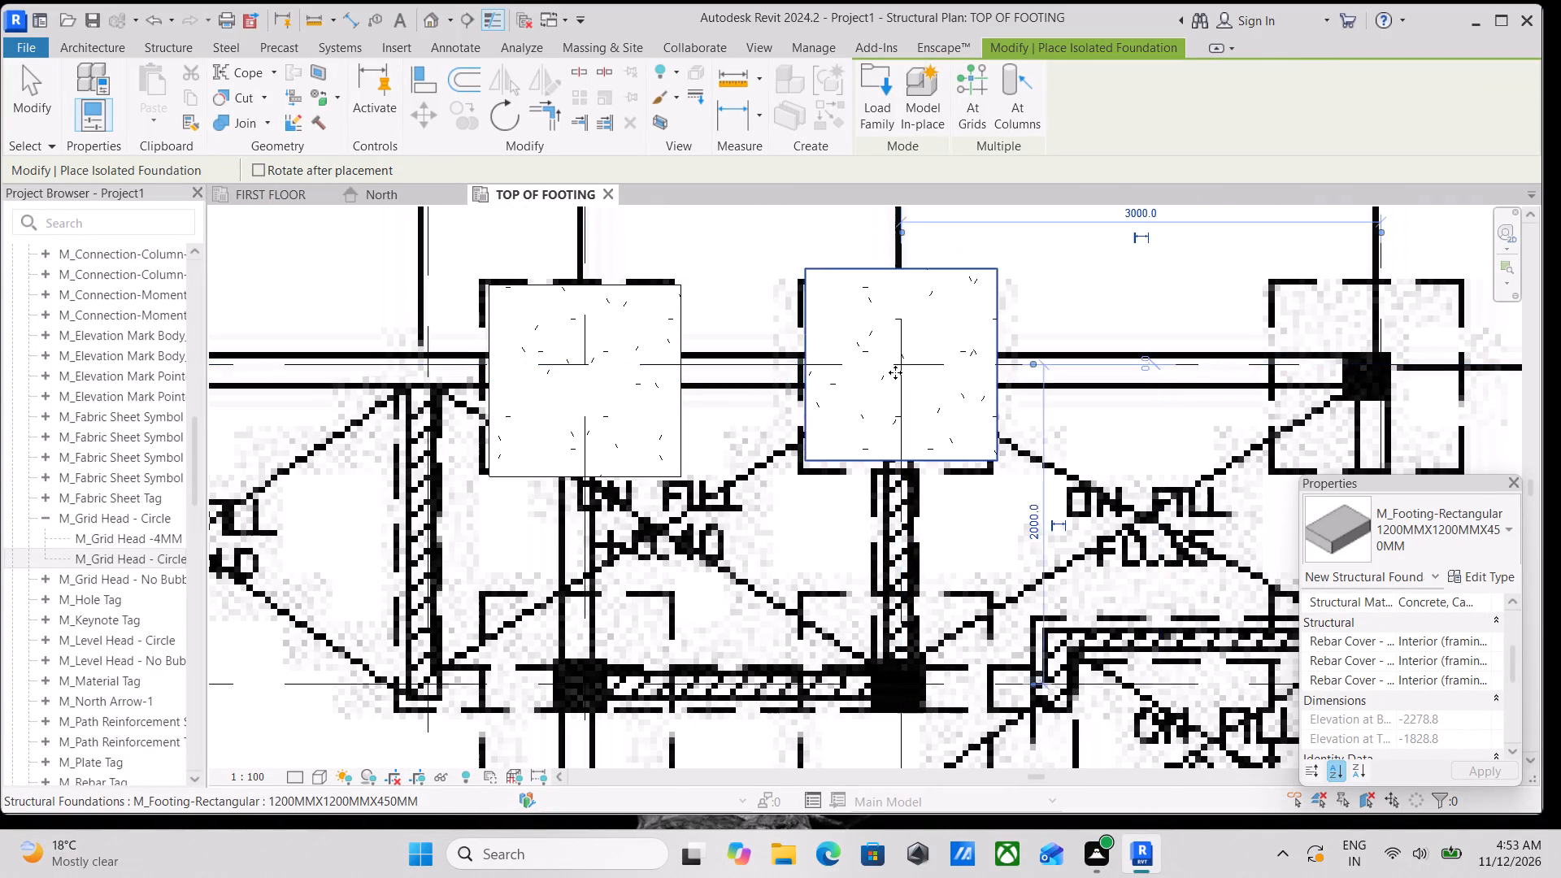
Place another 1200MMX1200MMX450MM isolated footing at the plan image's column mark for axes A and 5.
{"action": "scroll", "coordinate": [895, 372], "scroll_direction": "down", "scroll_amount": 5}
{"action": "middle_click_drag", "start_coordinate": [905, 367], "coordinate": [813, 366]}
{"action": "scroll", "coordinate": [813, 366], "scroll_direction": "down", "scroll_amount": 1}
{"action": "middle_click_drag", "start_coordinate": [1024, 334], "coordinate": [879, 319]}
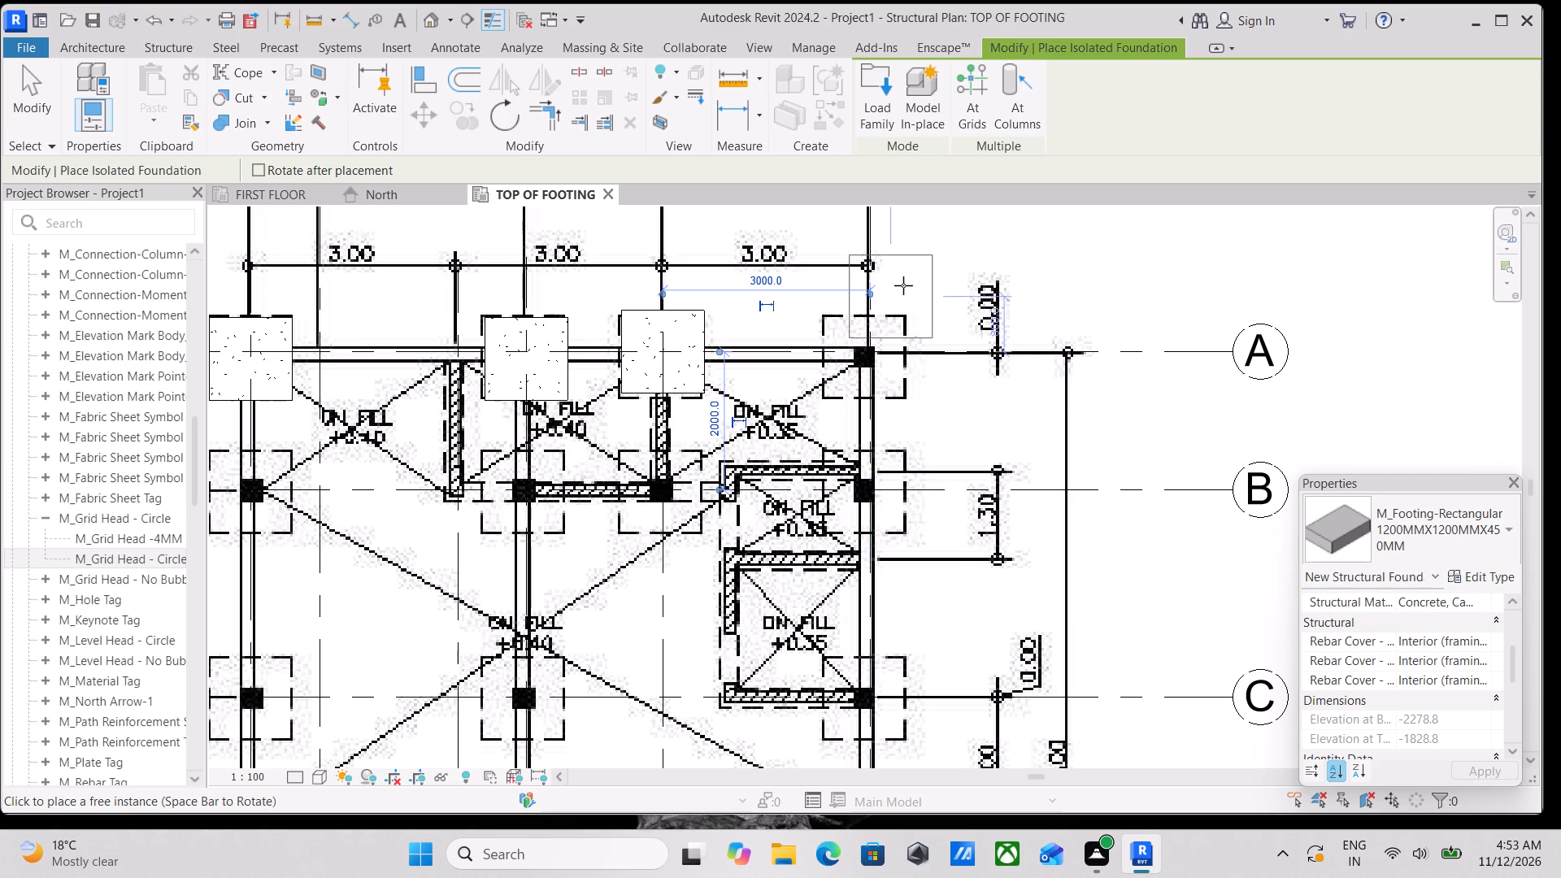
{"action": "scroll", "coordinate": [903, 285], "scroll_direction": "down", "scroll_amount": 3}
{"action": "scroll", "coordinate": [883, 381], "scroll_direction": "up", "scroll_amount": 6}
{"action": "middle_click_drag", "start_coordinate": [876, 293], "coordinate": [890, 372]}
{"action": "left_click", "coordinate": [887, 366]}
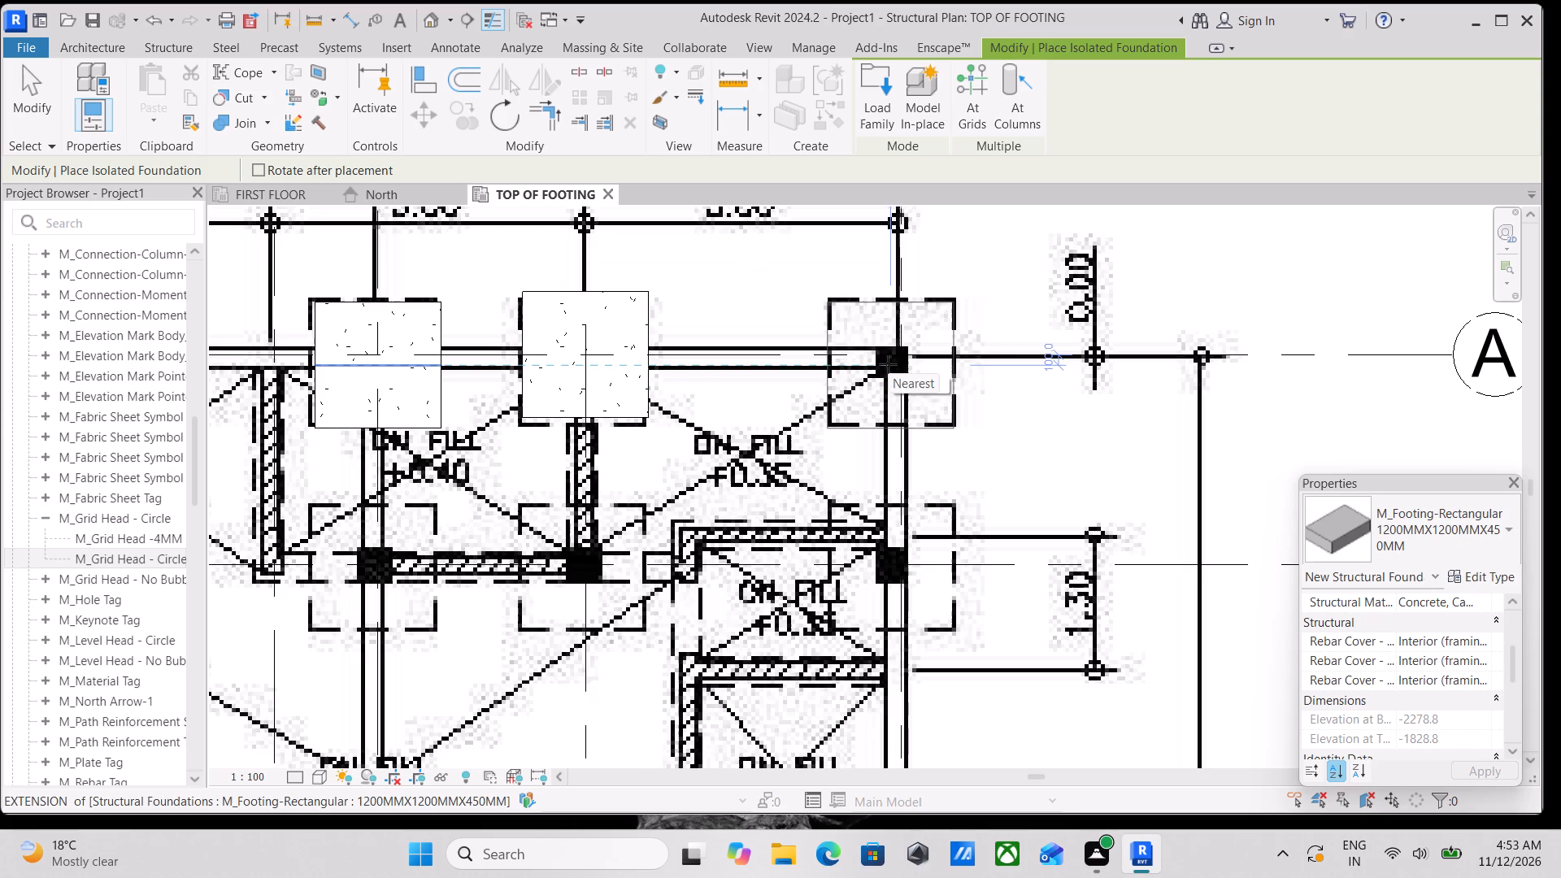
Place a 1200MMX1200MMX450MM isolated footing on grid B at the plan image's column mark for axes B and 1.
{"action": "scroll", "coordinate": [888, 364], "scroll_direction": "down", "scroll_amount": 5}
{"action": "middle_click_drag", "start_coordinate": [876, 369], "coordinate": [967, 268]}
{"action": "middle_click_drag", "start_coordinate": [661, 364], "coordinate": [1025, 284]}
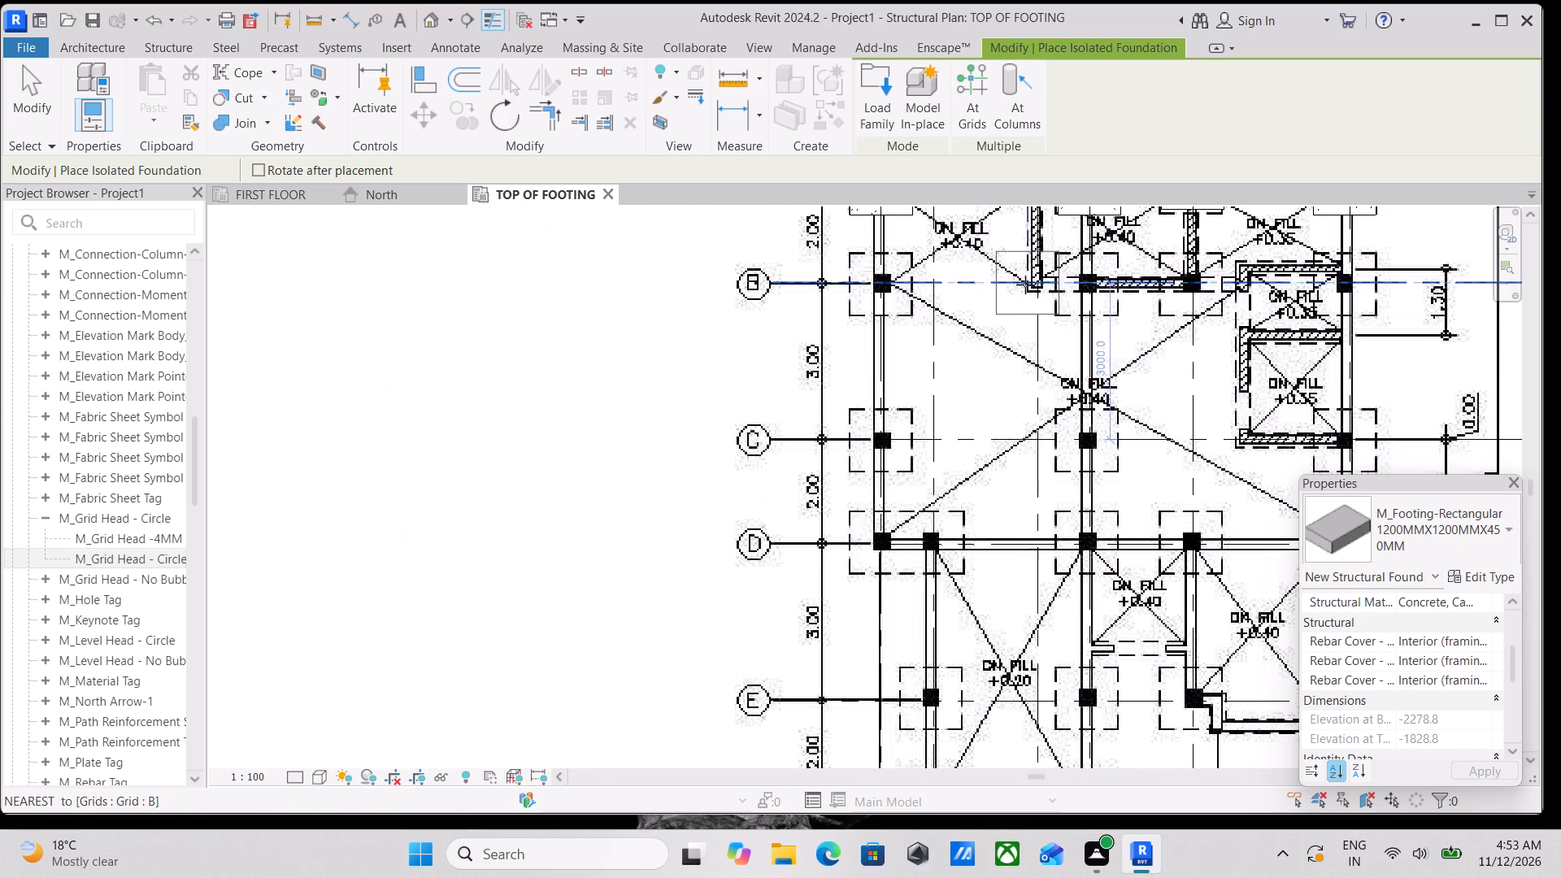
{"action": "scroll", "coordinate": [842, 303], "scroll_direction": "up", "scroll_amount": 2}
{"action": "middle_click_drag", "start_coordinate": [860, 280], "coordinate": [857, 398]}
{"action": "scroll", "coordinate": [886, 375], "scroll_direction": "up", "scroll_amount": 3}
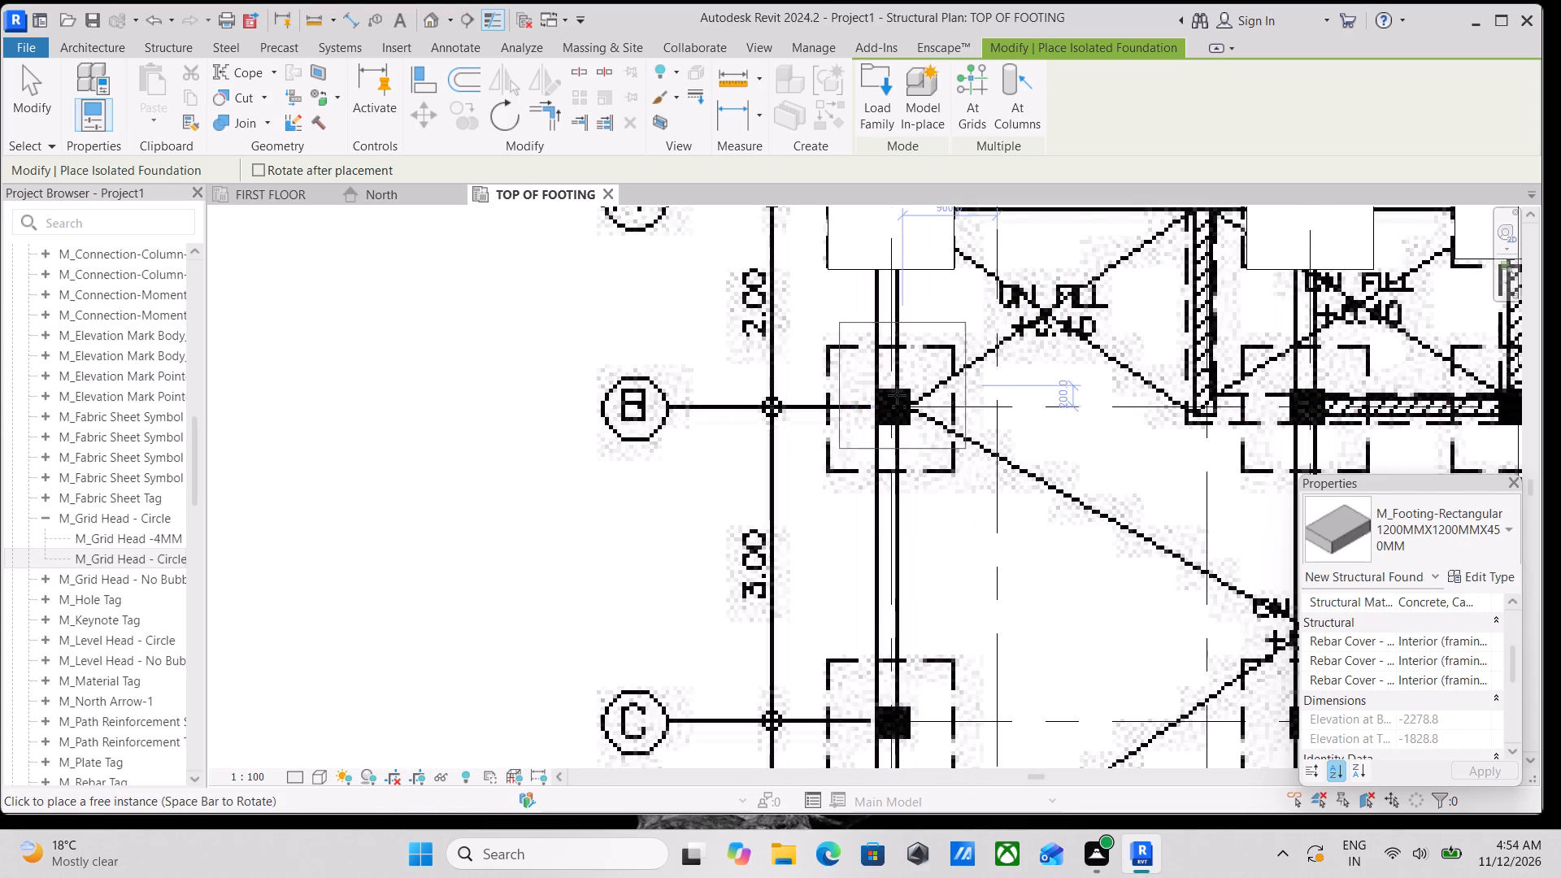
{"action": "left_click", "coordinate": [899, 410]}
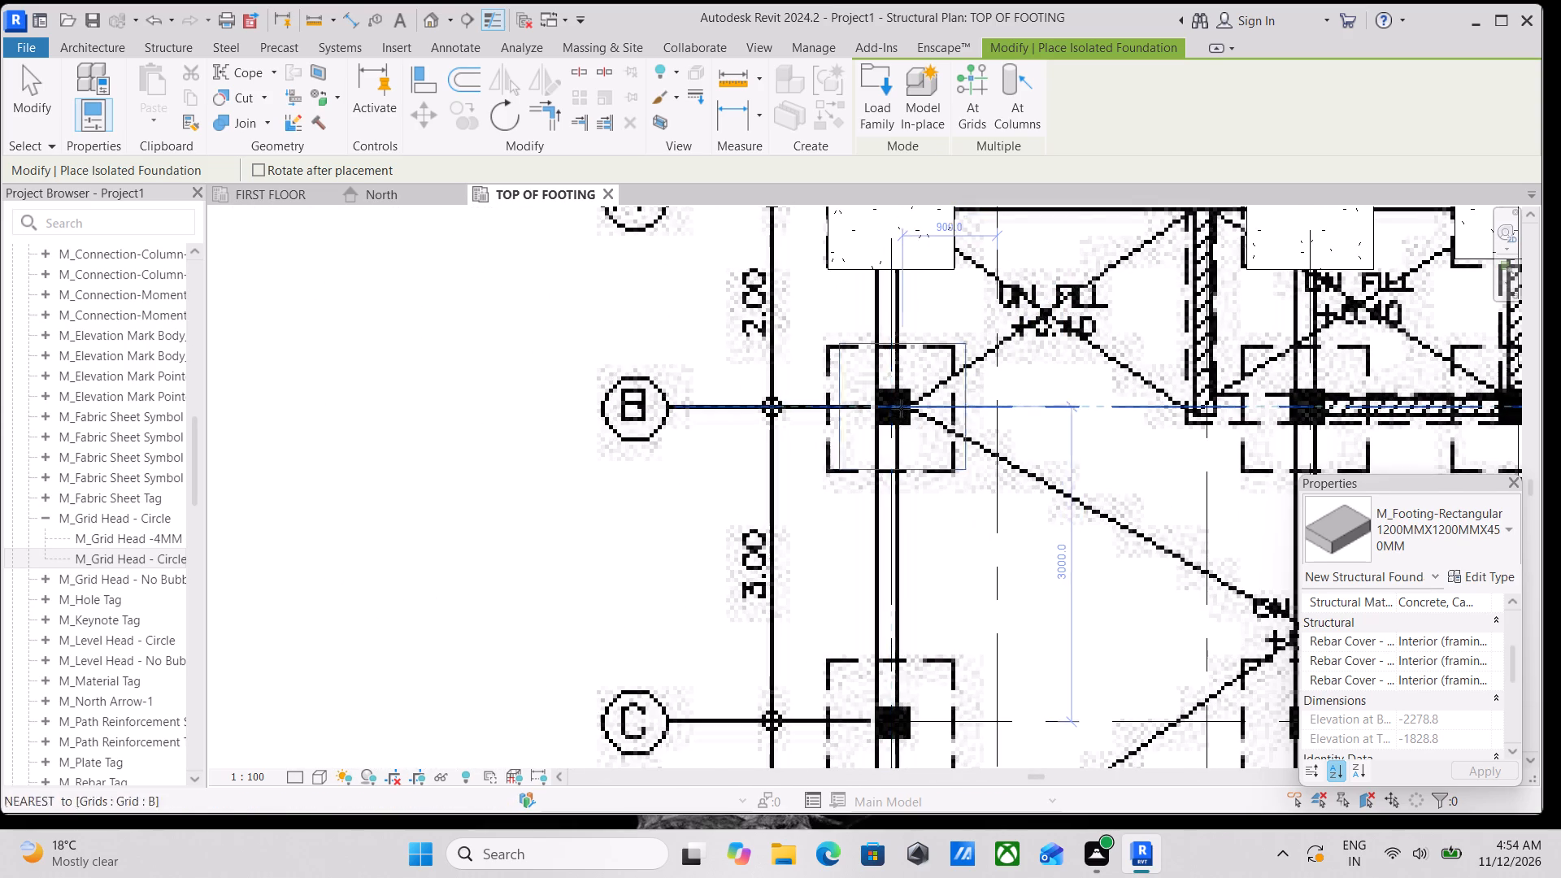
Place a 1200MMX1200MMX450MM isolated footing at the intersection of grids C and 1.
{"action": "scroll", "coordinate": [902, 408], "scroll_direction": "down", "scroll_amount": 5}
{"action": "middle_click_drag", "start_coordinate": [941, 371], "coordinate": [867, 431]}
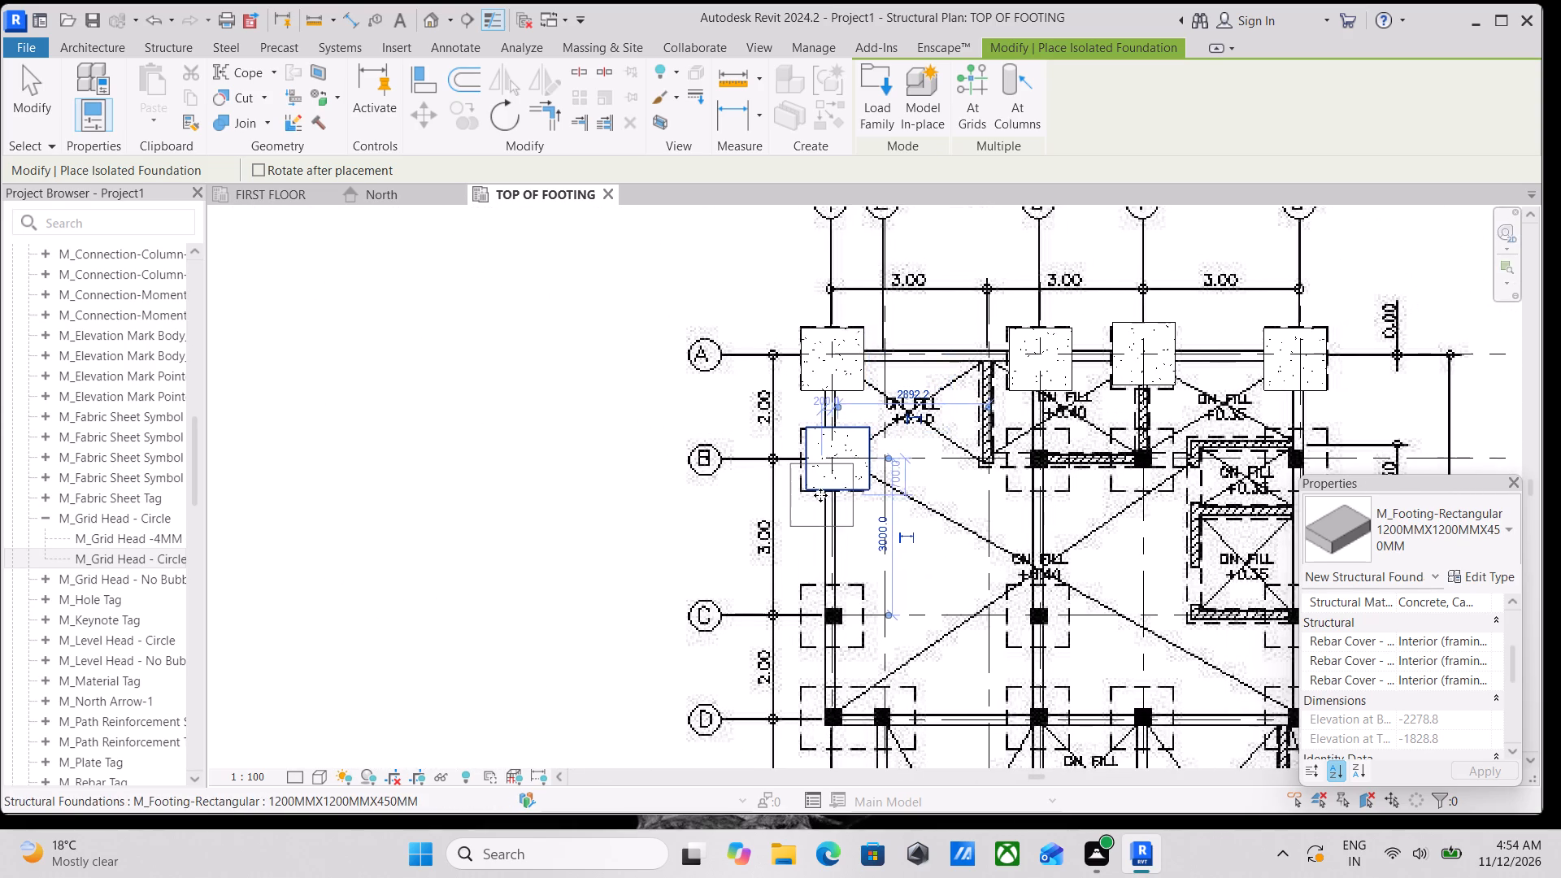
{"action": "middle_click_drag", "start_coordinate": [821, 492], "coordinate": [830, 346]}
{"action": "scroll", "coordinate": [842, 499], "scroll_direction": "up", "scroll_amount": 8}
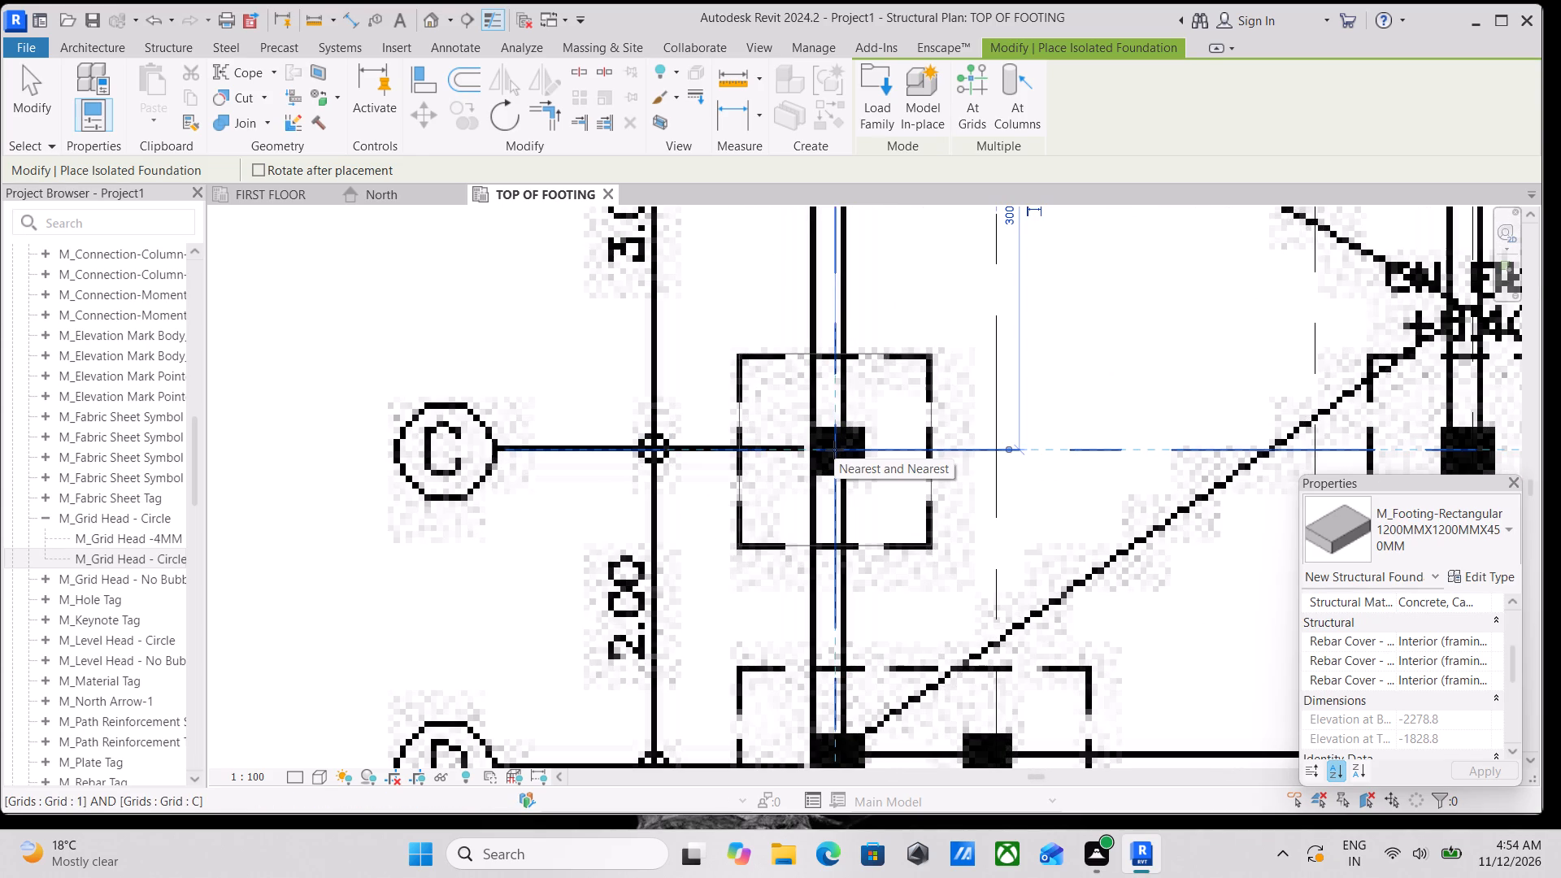
{"action": "left_click", "coordinate": [834, 450]}
Duplicate the current footing type as 1200MMX3000X450MM 2 for the combined footing at the paired columns on grid D.
{"action": "scroll", "coordinate": [834, 450], "scroll_direction": "down", "scroll_amount": 7}
{"action": "middle_click_drag", "start_coordinate": [844, 437], "coordinate": [851, 237]}
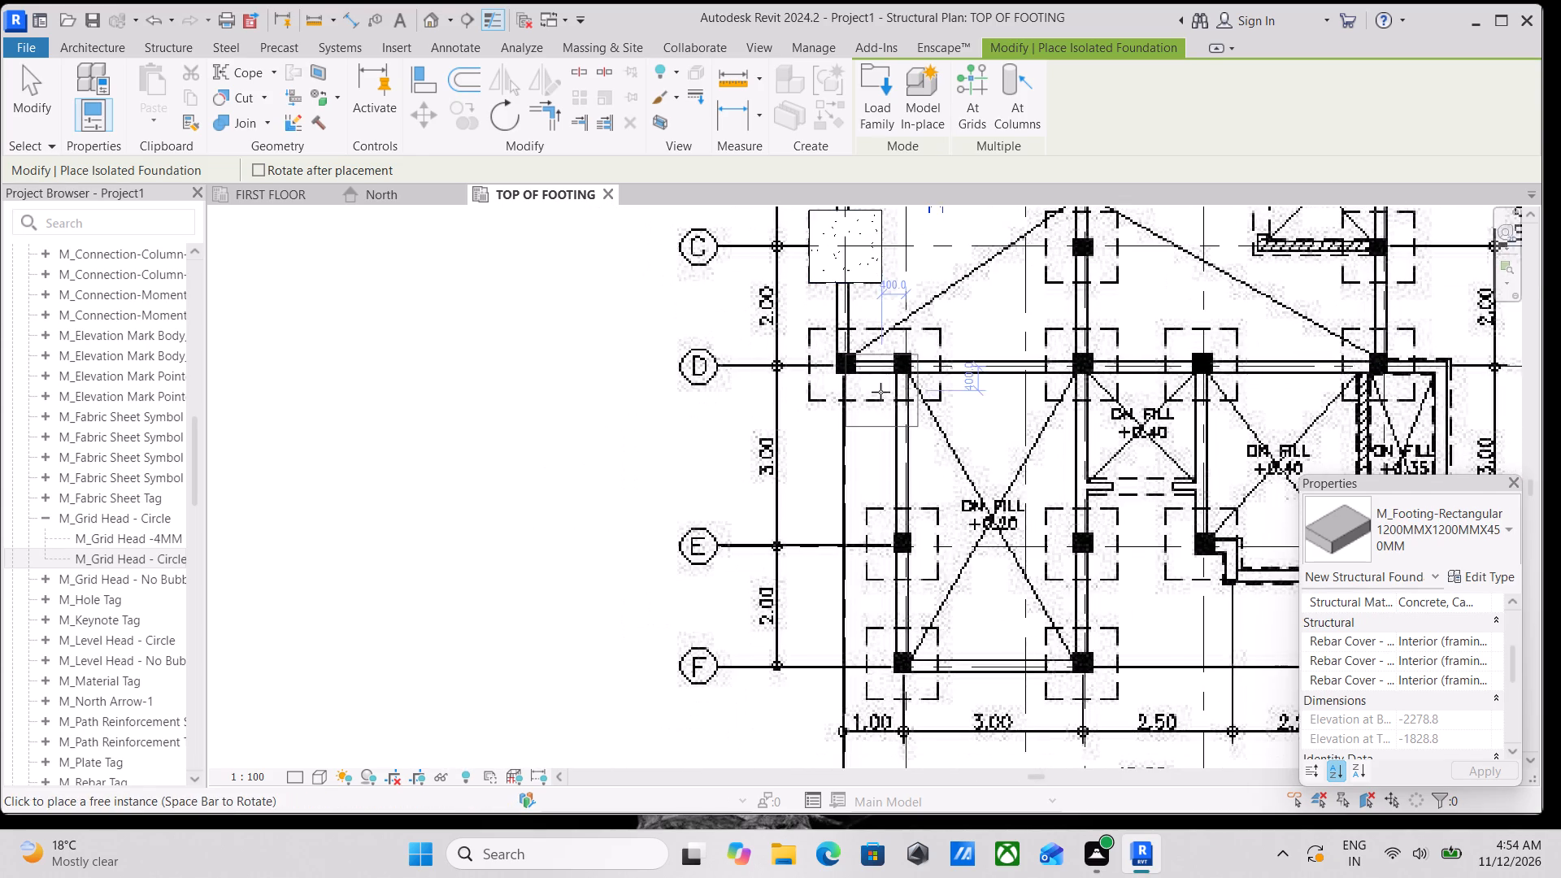
{"action": "scroll", "coordinate": [880, 392], "scroll_direction": "up", "scroll_amount": 4}
{"action": "middle_click_drag", "start_coordinate": [841, 362], "coordinate": [780, 462]}
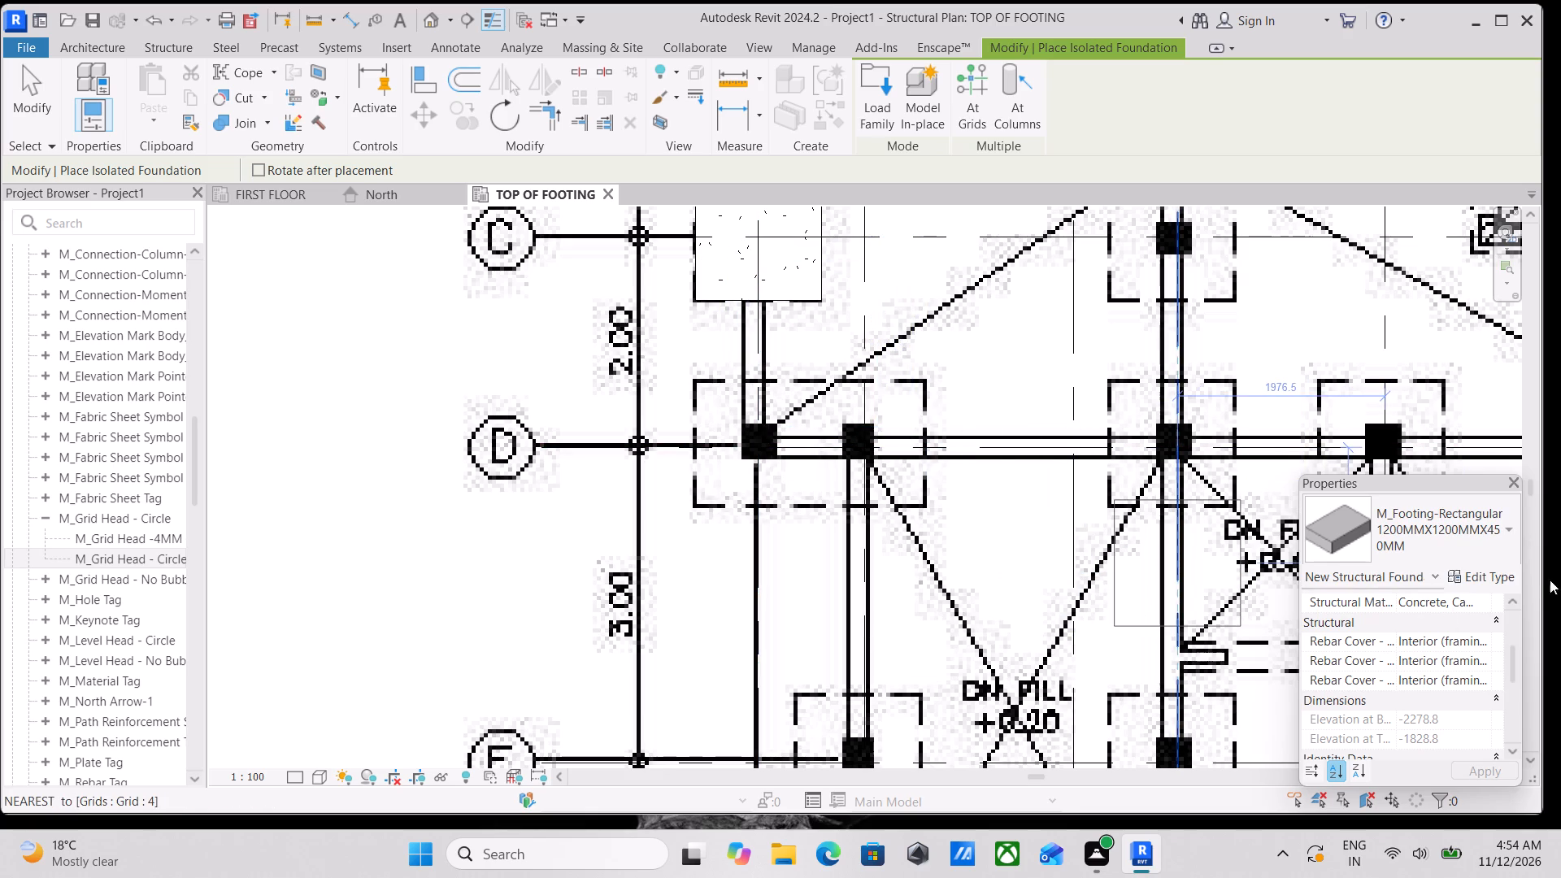
{"action": "left_click", "coordinate": [1485, 572]}
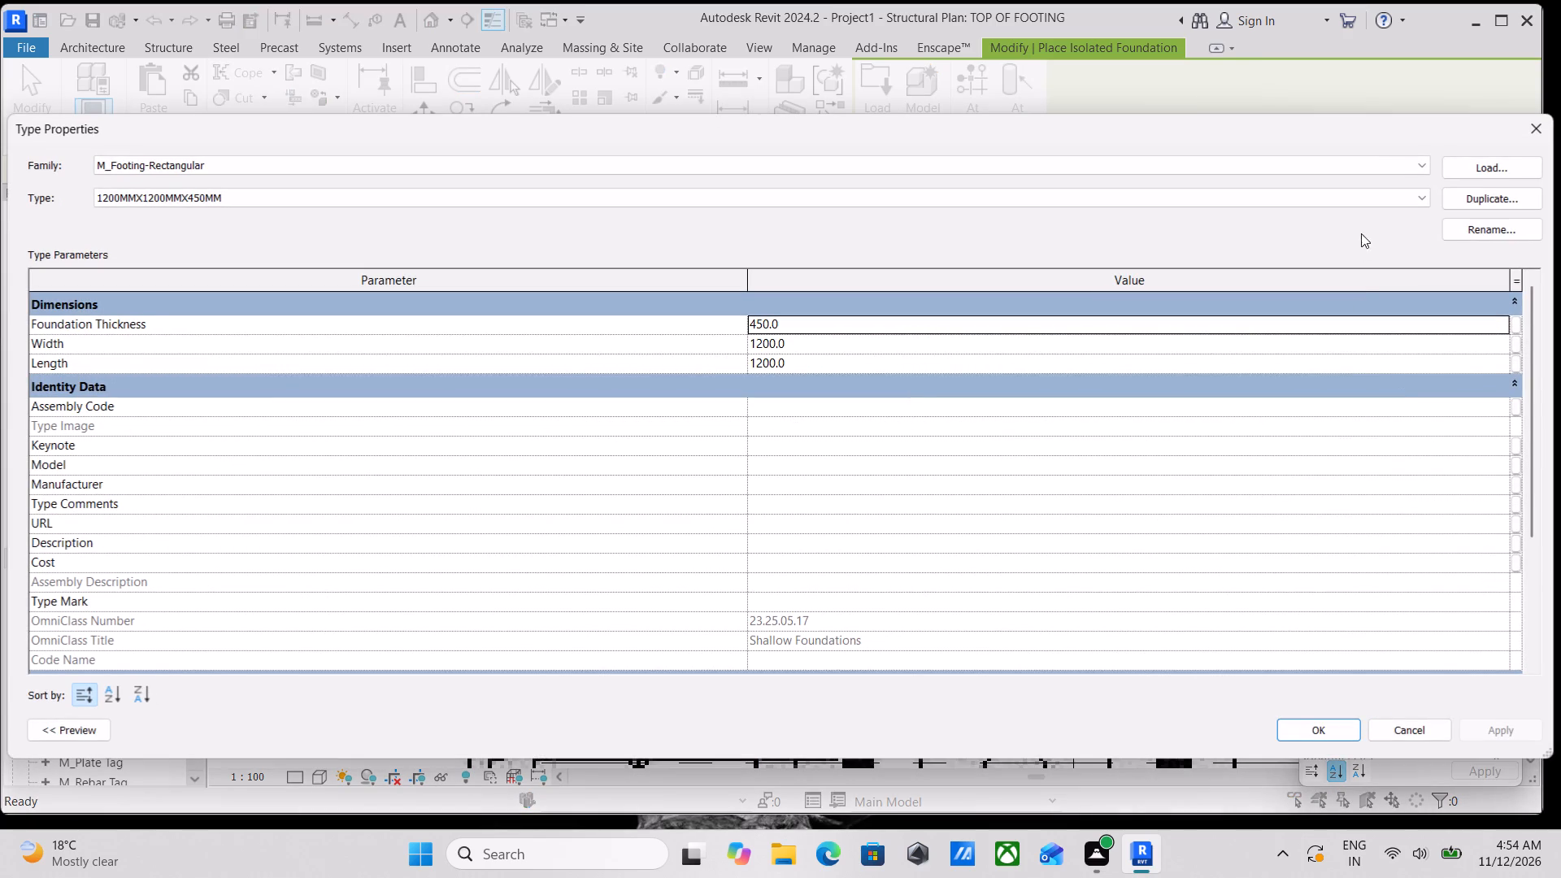
{"action": "left_click", "coordinate": [1460, 195]}
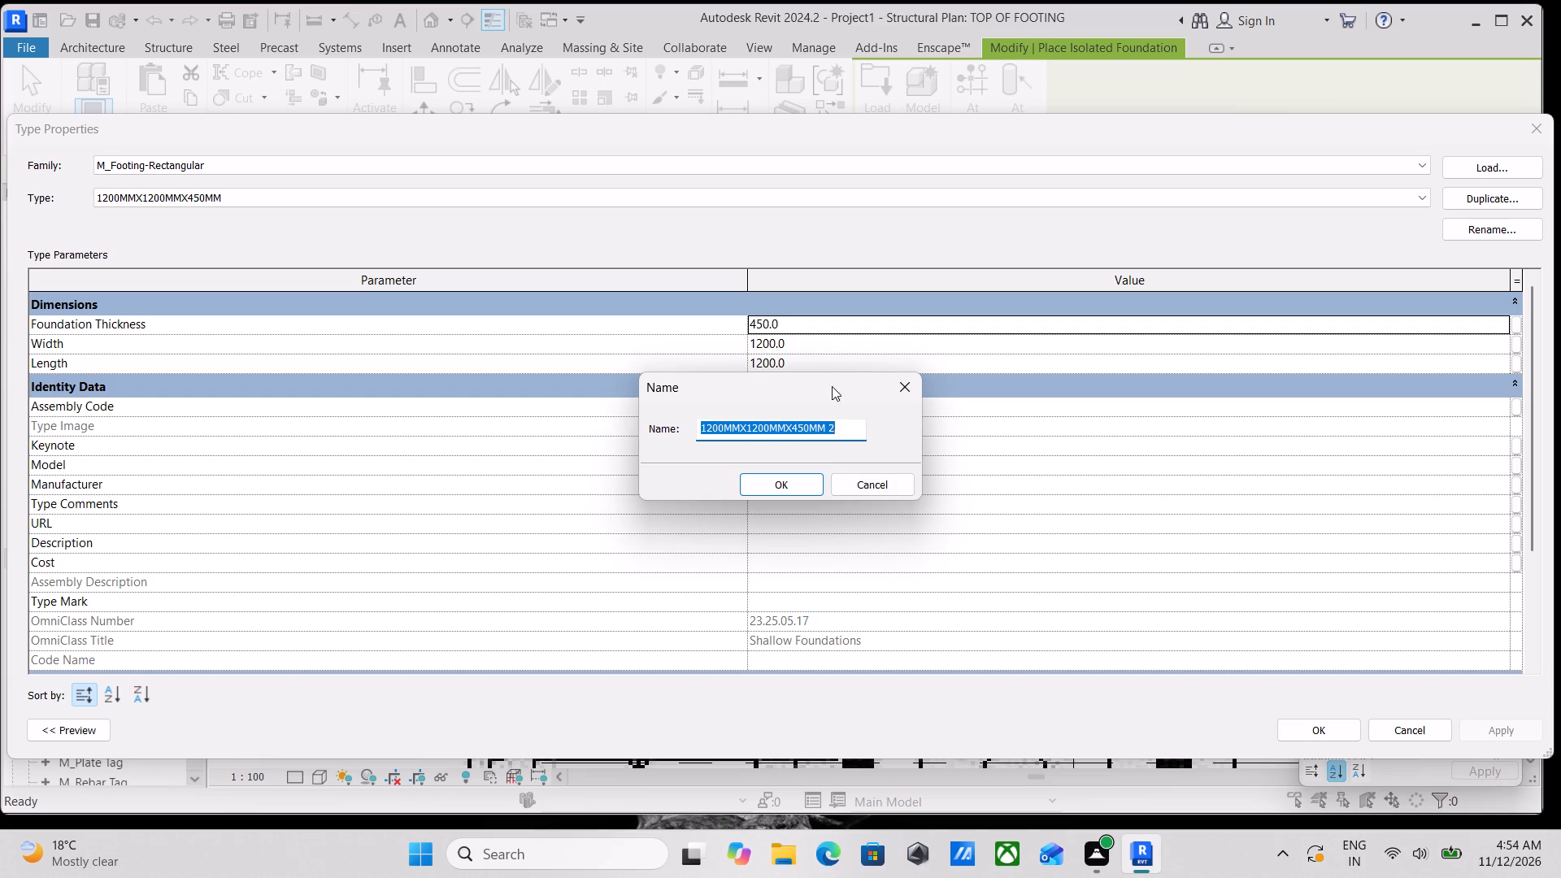
{"action": "left_click", "coordinate": [763, 431]}
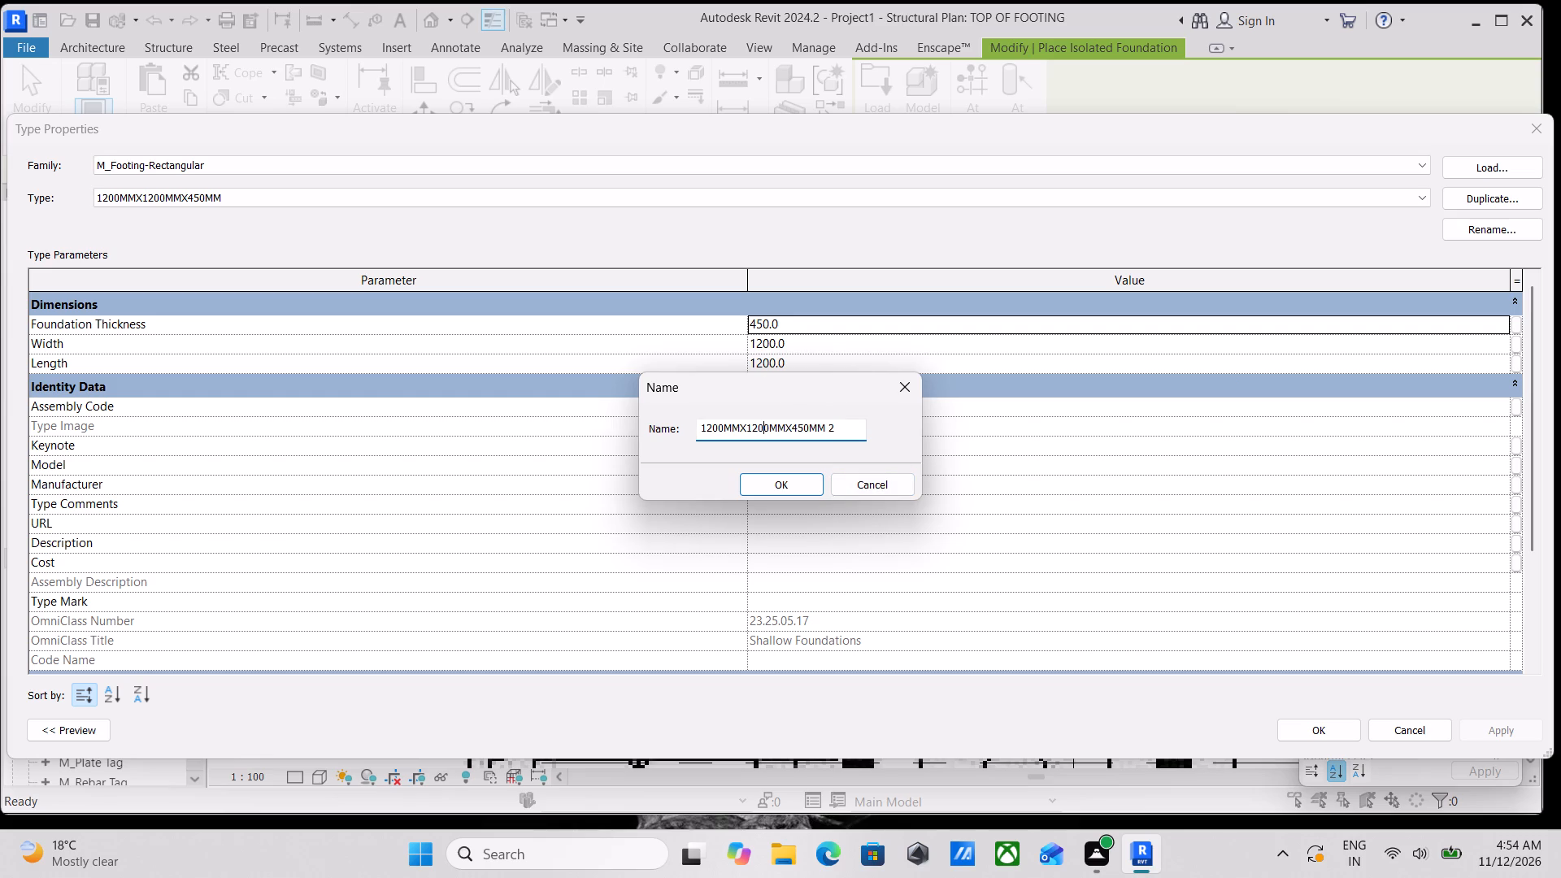
{"action": "left_click_drag", "start_coordinate": [784, 425], "coordinate": [753, 426]}
{"action": "left_click_drag", "start_coordinate": [753, 426], "coordinate": [748, 426]}
{"action": "key", "text": "3"}
{"action": "type", "text": "00"}
{"action": "key", "text": "0"}
{"action": "left_click", "coordinate": [757, 486]}
Set the new footing type's length to 3000 mm and accept its type properties.
{"action": "left_click", "coordinate": [790, 363]}
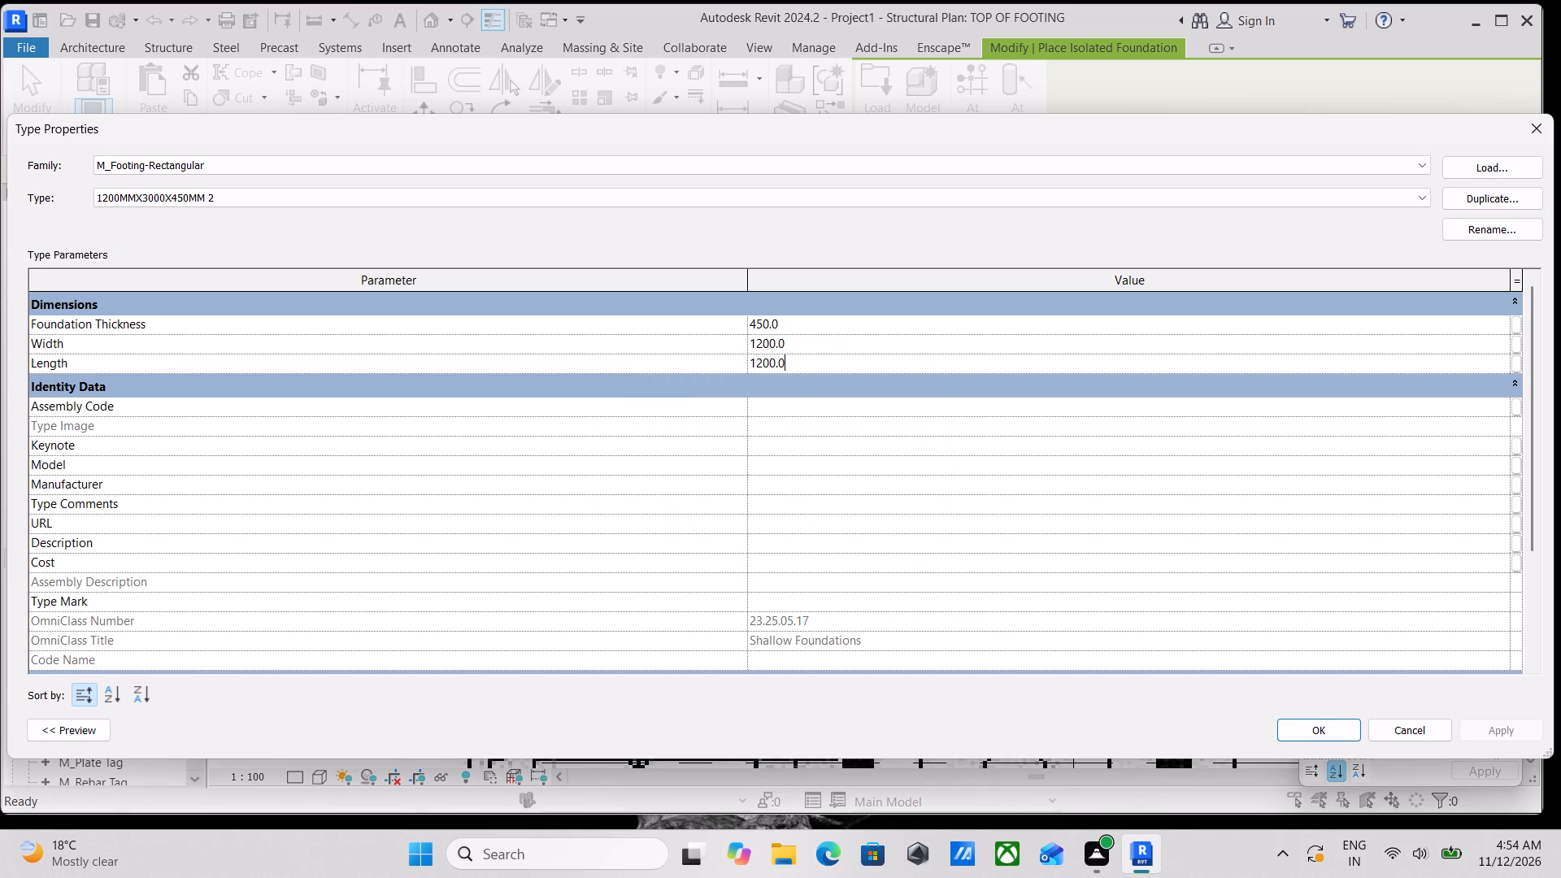
{"action": "left_click_drag", "start_coordinate": [795, 362], "coordinate": [693, 373]}
{"action": "key", "text": "3"}
{"action": "type", "text": "000"}
{"action": "left_click_drag", "start_coordinate": [1482, 729], "coordinate": [1467, 732]}
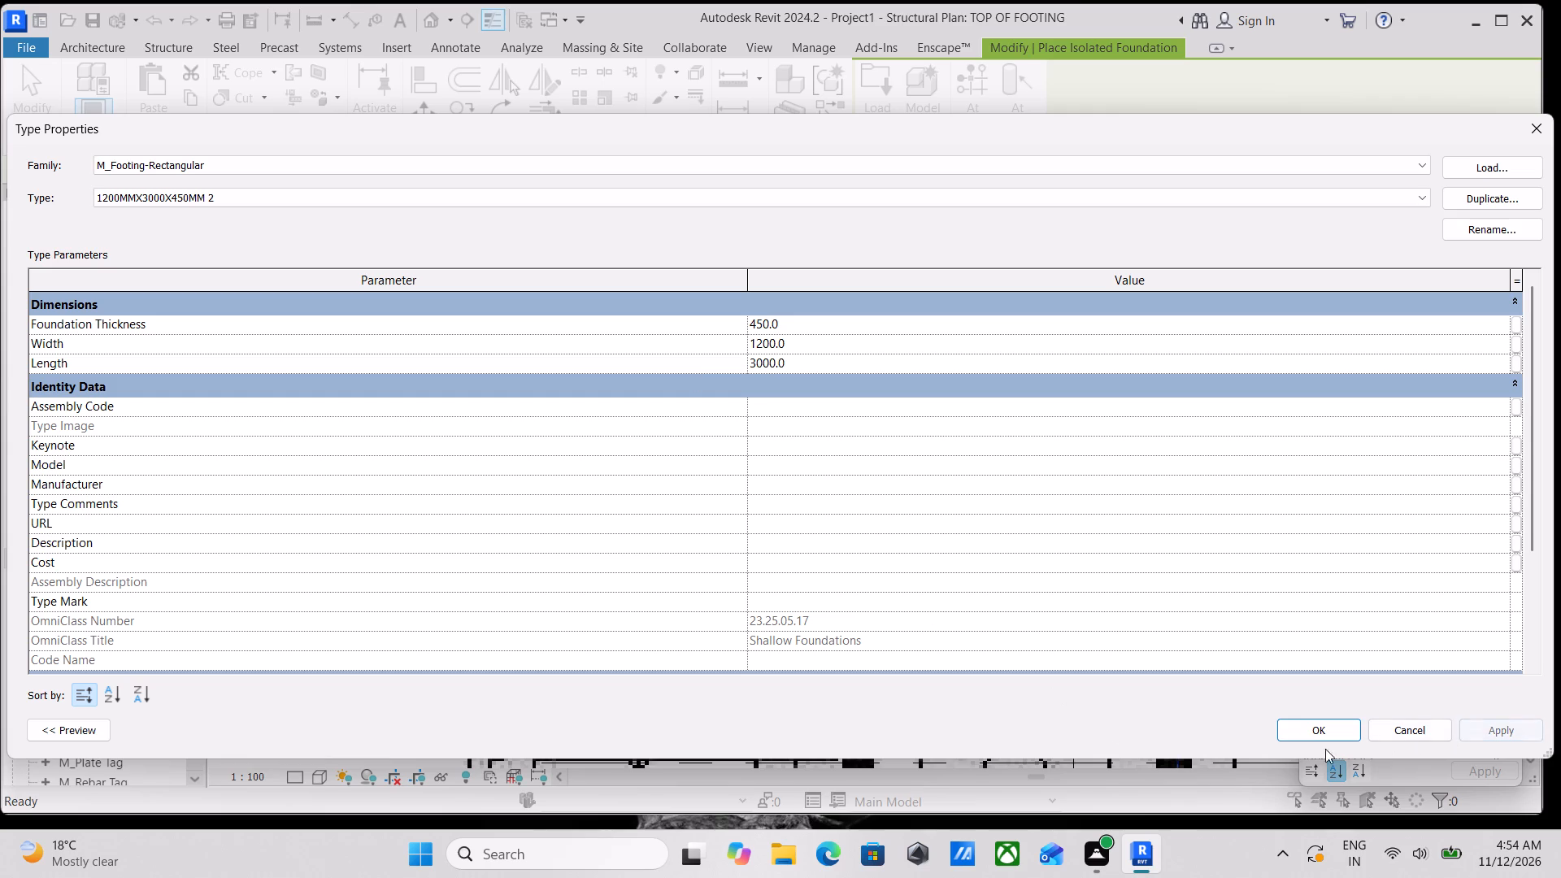
{"action": "left_click", "coordinate": [1302, 728]}
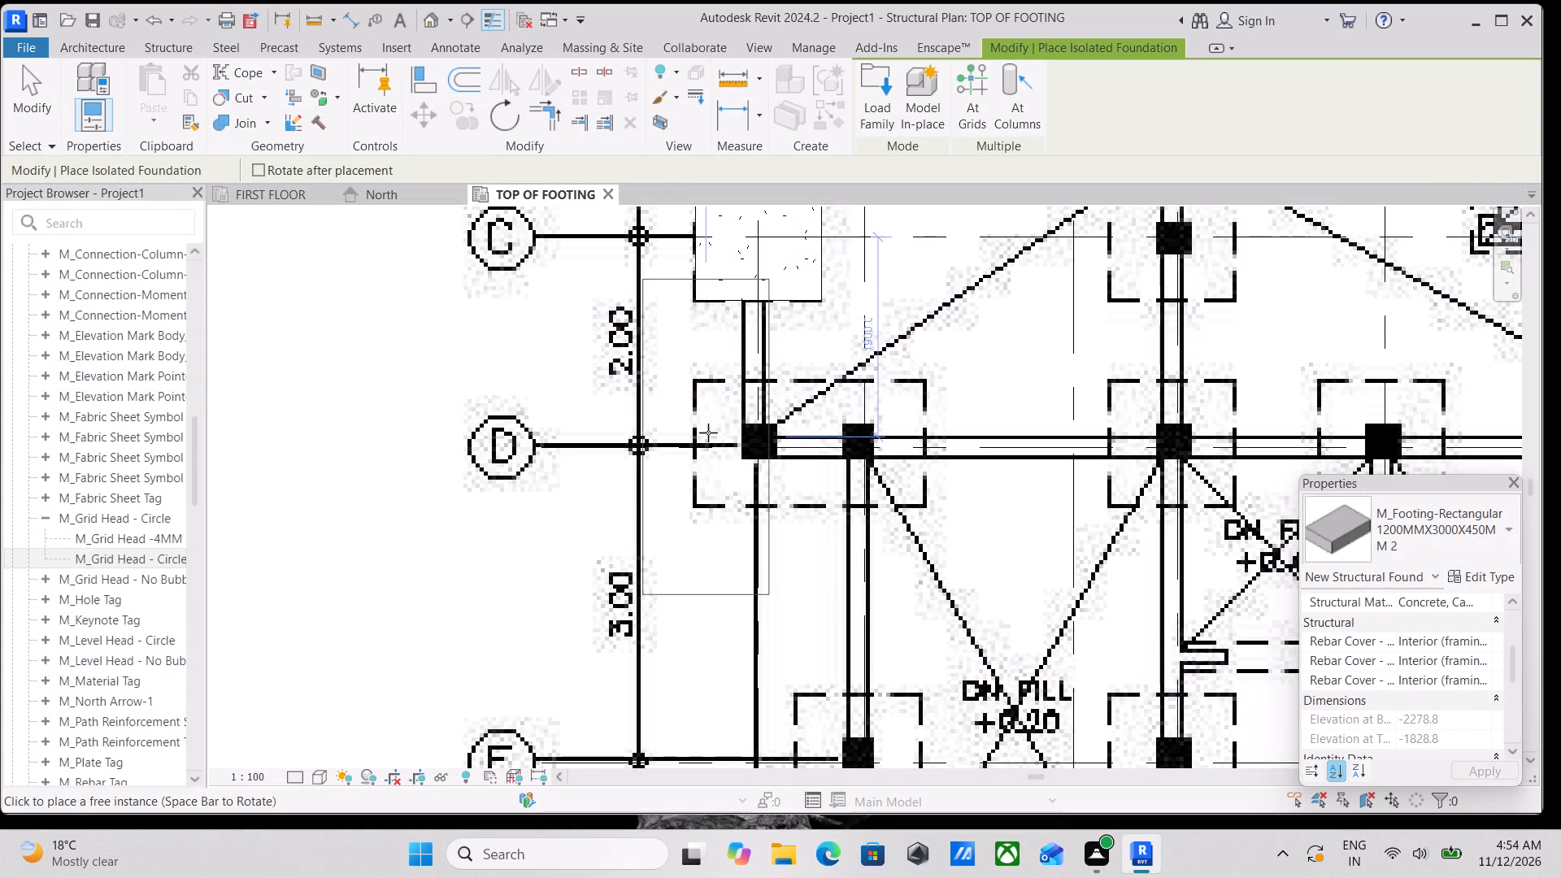
Rotate the 1200MMX3000X450MM 2 footing lengthwise along grid D, place it over the two adjacent column marks near grid 1, and end placement.
{"action": "scroll", "coordinate": [750, 451], "scroll_direction": "down", "scroll_amount": 2}
{"action": "scroll", "coordinate": [761, 448], "scroll_direction": "up", "scroll_amount": 2}
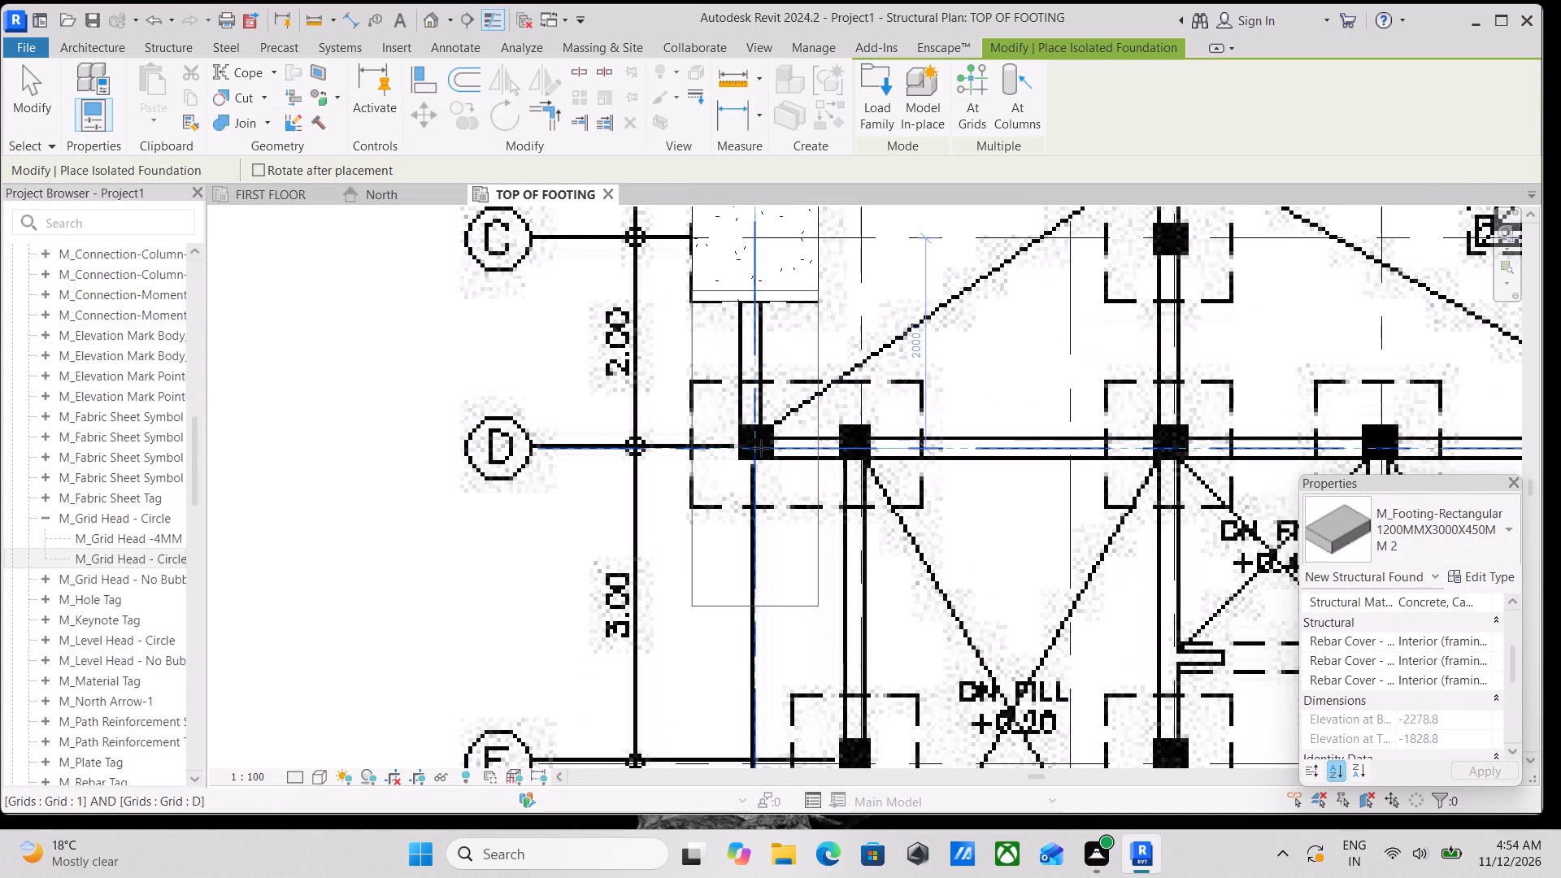
{"action": "key", "text": "space"}
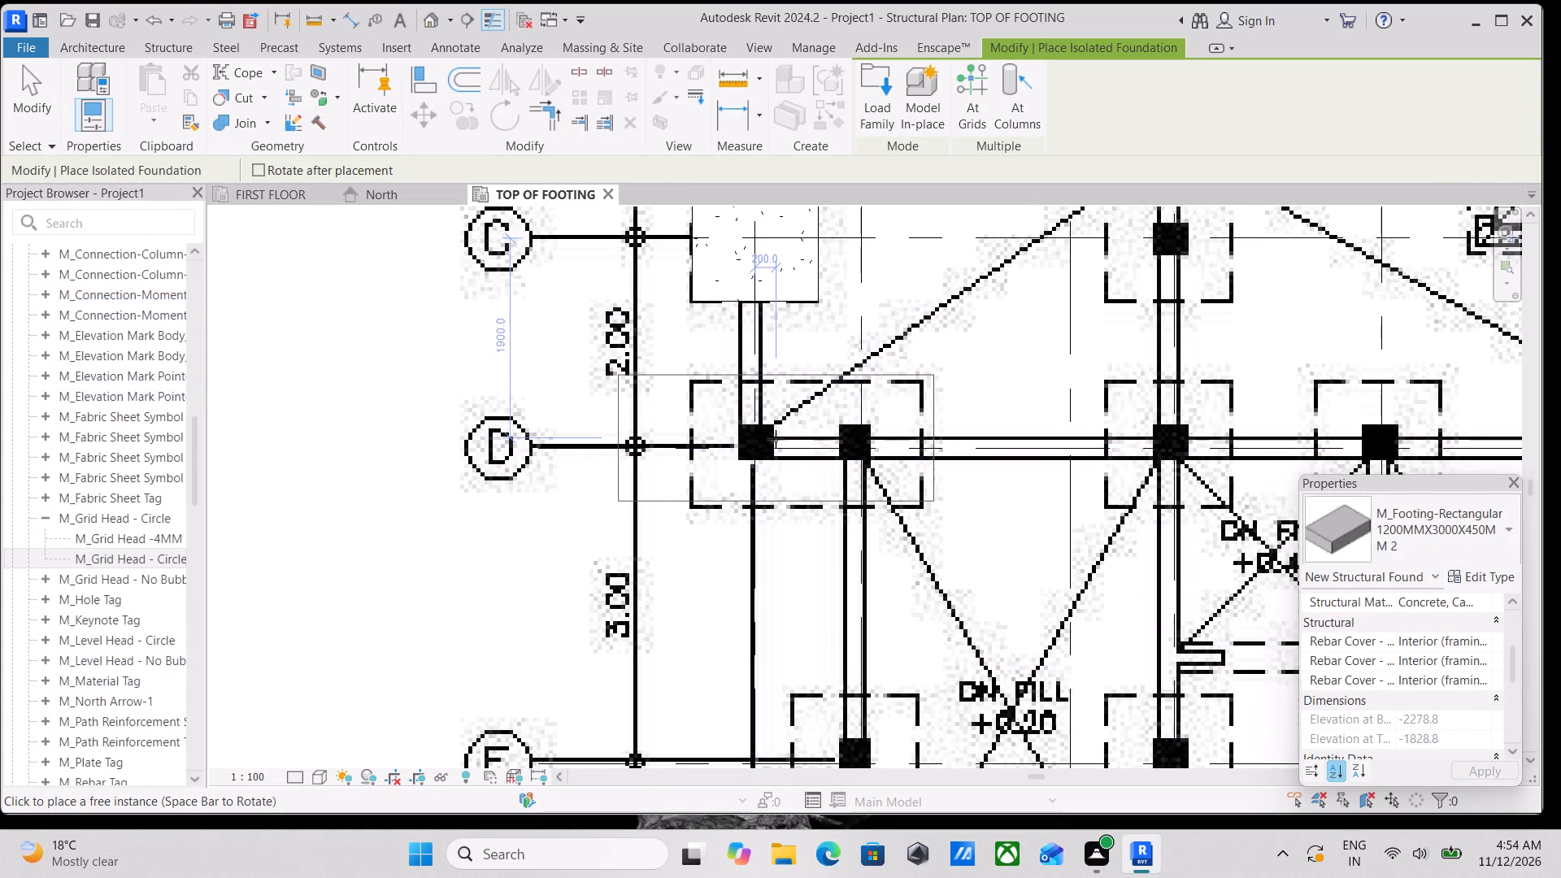
{"action": "scroll", "coordinate": [776, 446], "scroll_direction": "up", "scroll_amount": 3}
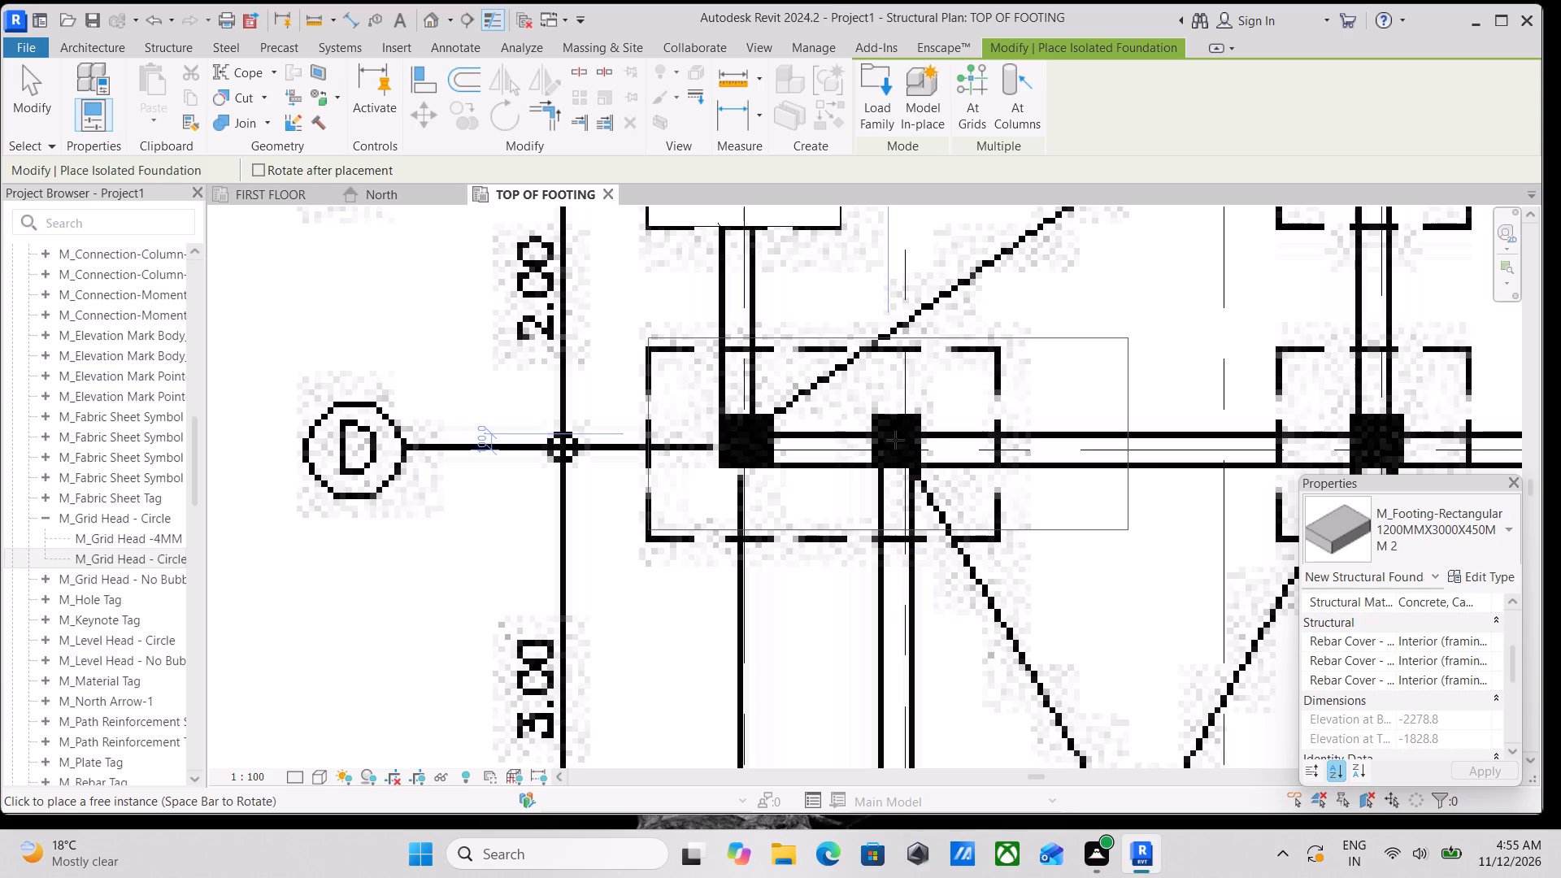
{"action": "scroll", "coordinate": [889, 449], "scroll_direction": "up", "scroll_amount": 2}
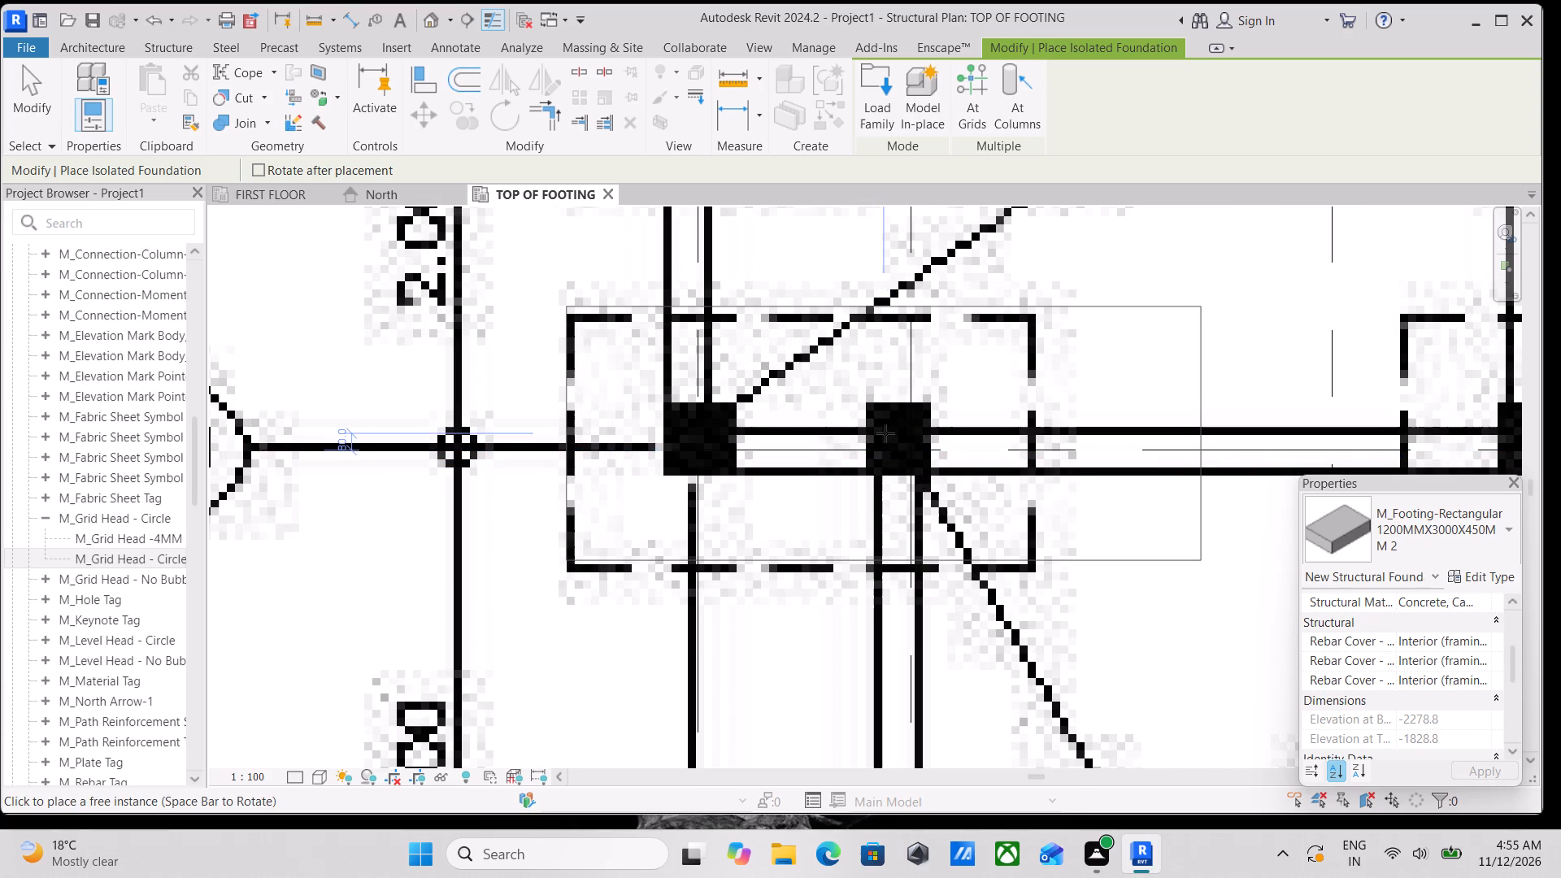
{"action": "left_click", "coordinate": [885, 433]}
{"action": "scroll", "coordinate": [886, 433], "scroll_direction": "down", "scroll_amount": 2}
{"action": "middle_click_drag", "start_coordinate": [880, 441], "coordinate": [865, 470]}
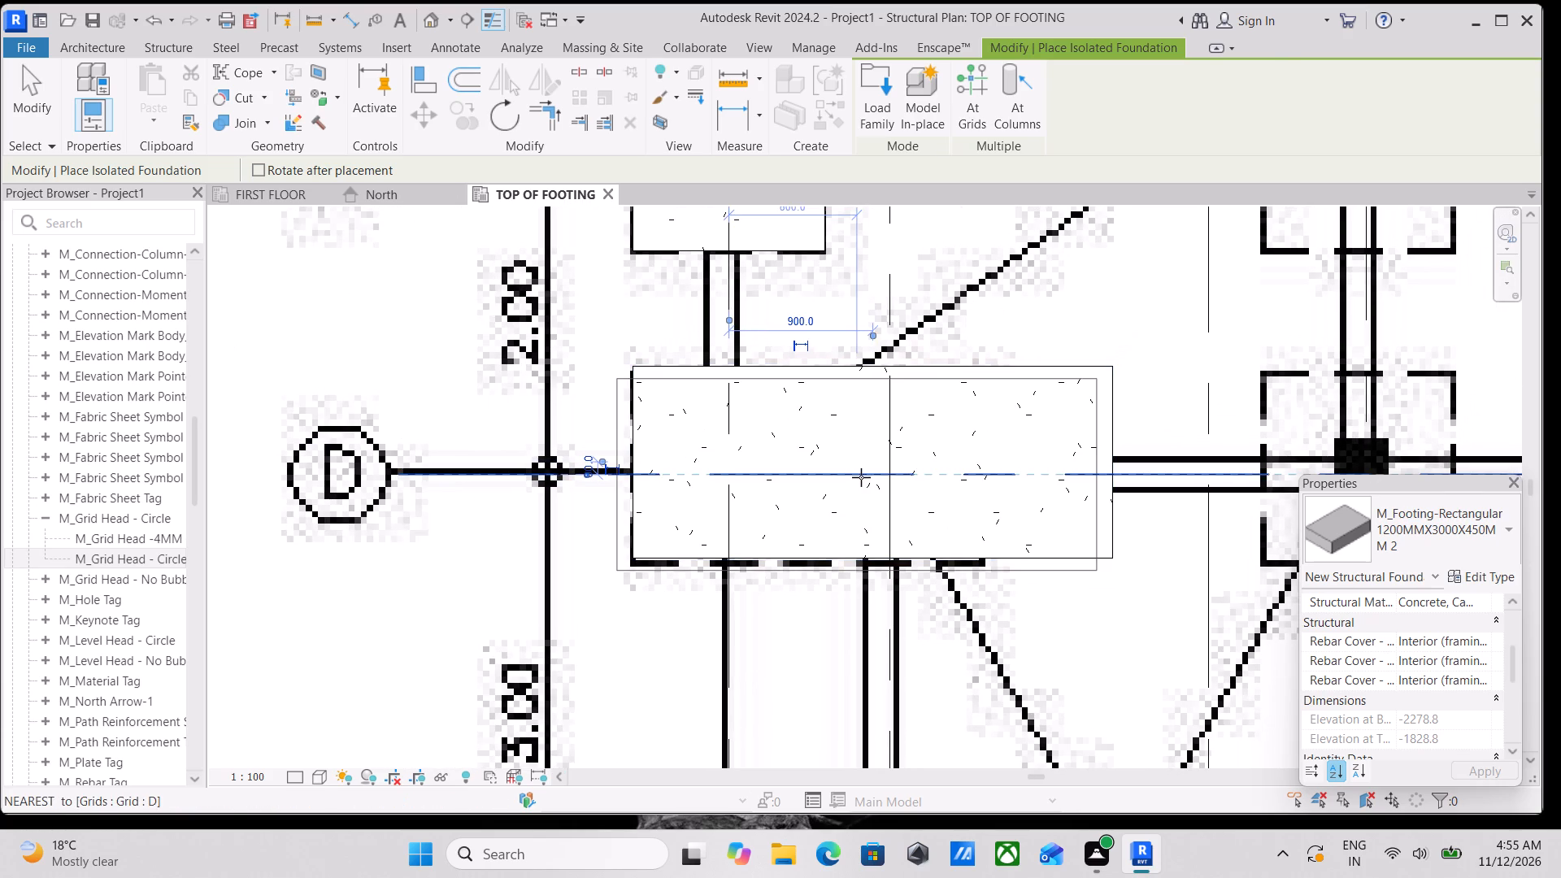
{"action": "key", "text": "Escape"}
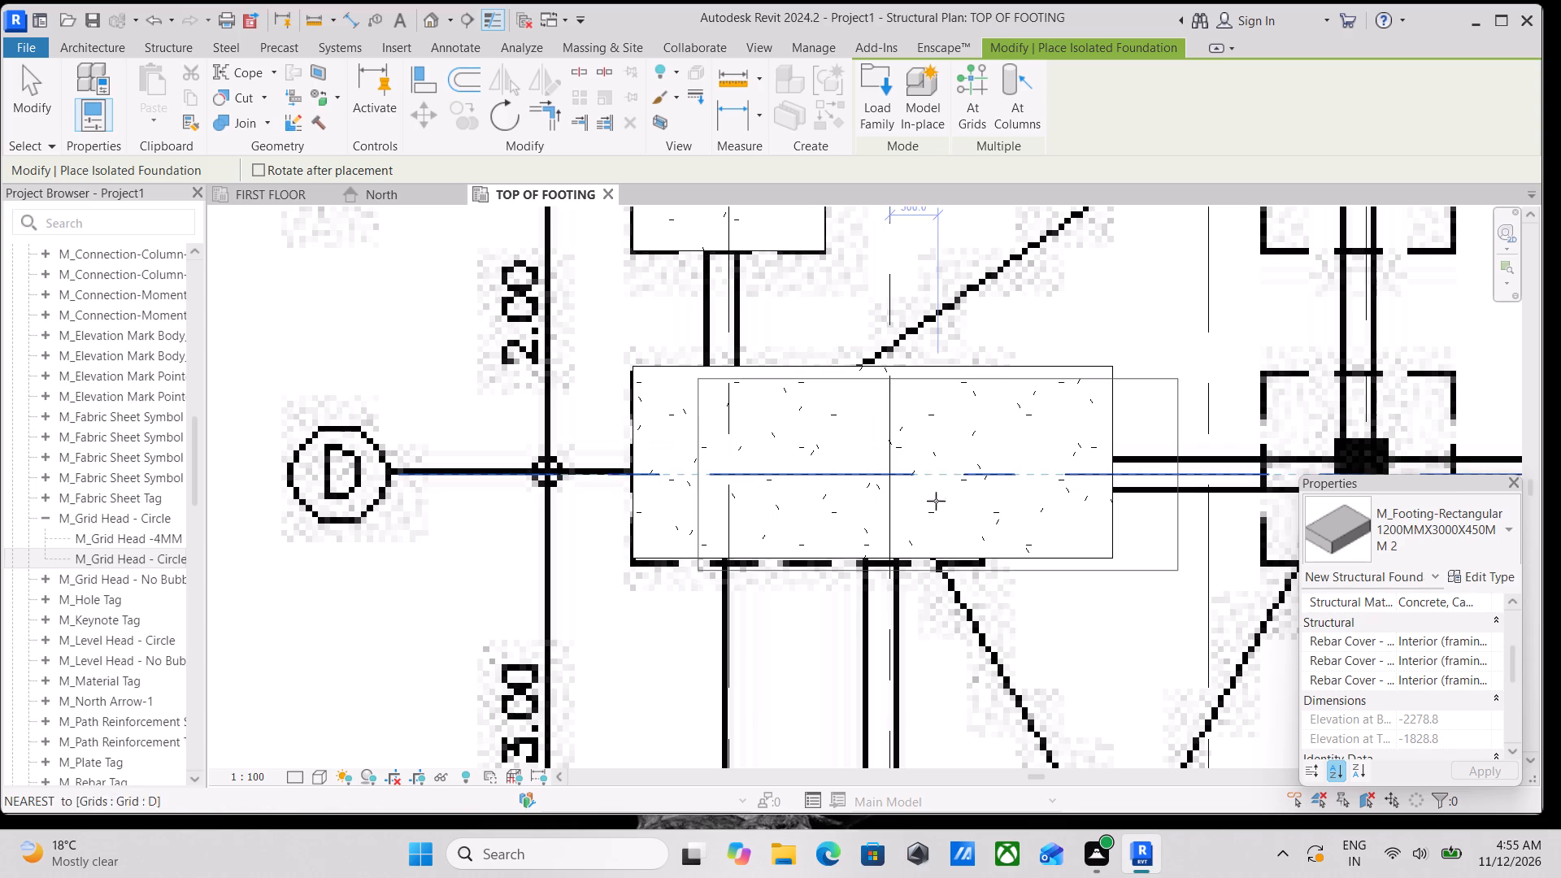
{"action": "key", "text": "Escape"}
{"action": "key", "text": "Escape"}
{"action": "key", "text": "Escape"}
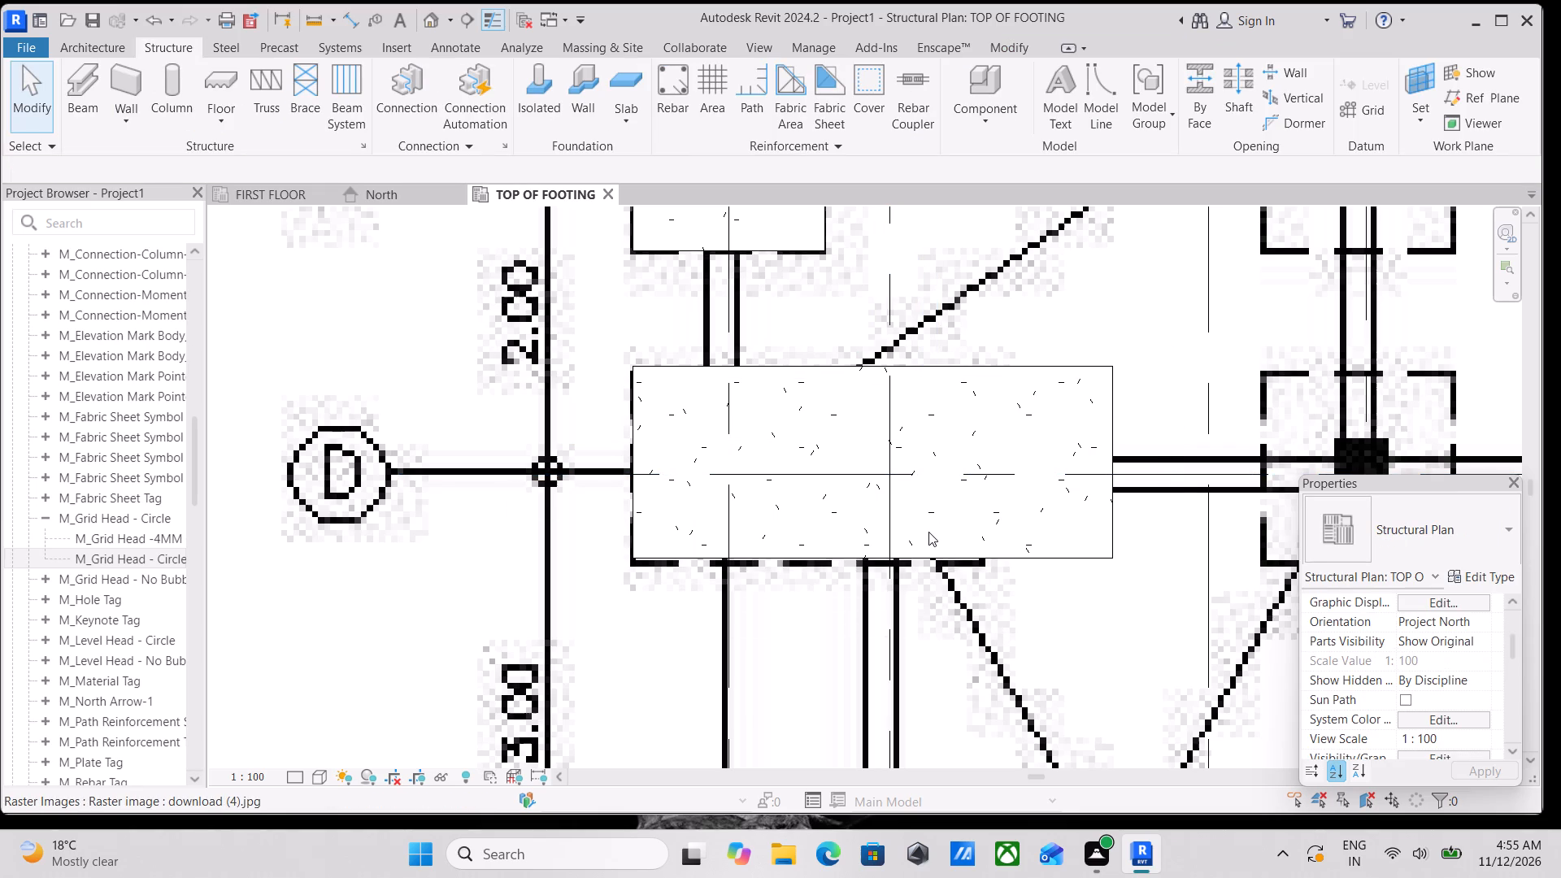
Duplicate the type of the long footing on grid D, accepting the suggested name.
{"action": "left_click", "coordinate": [1055, 366]}
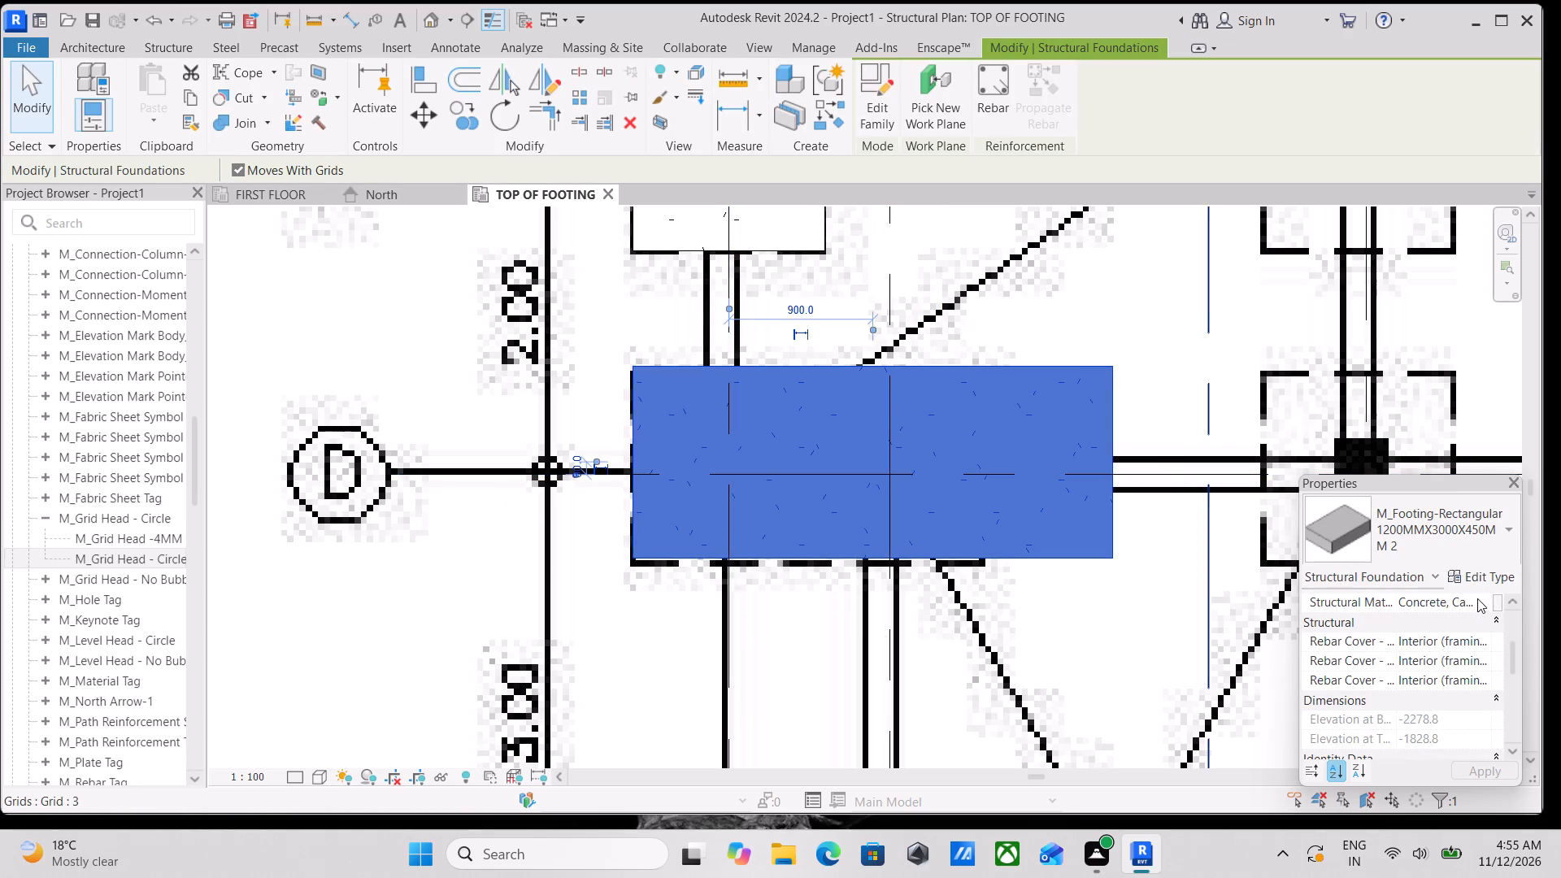
{"action": "left_click", "coordinate": [1475, 577]}
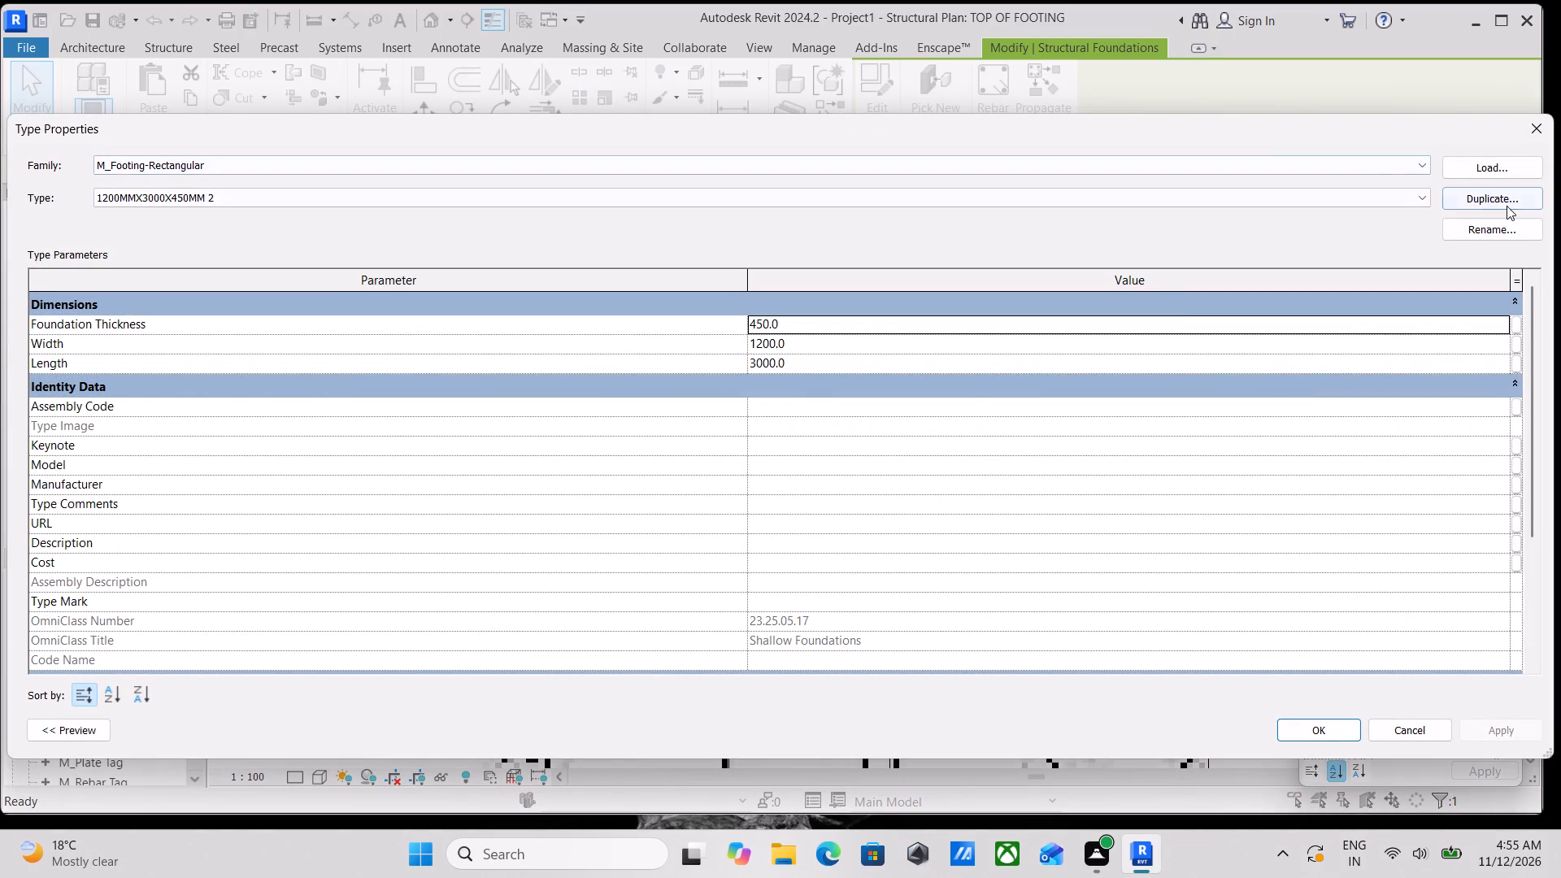
{"action": "left_click", "coordinate": [1497, 192]}
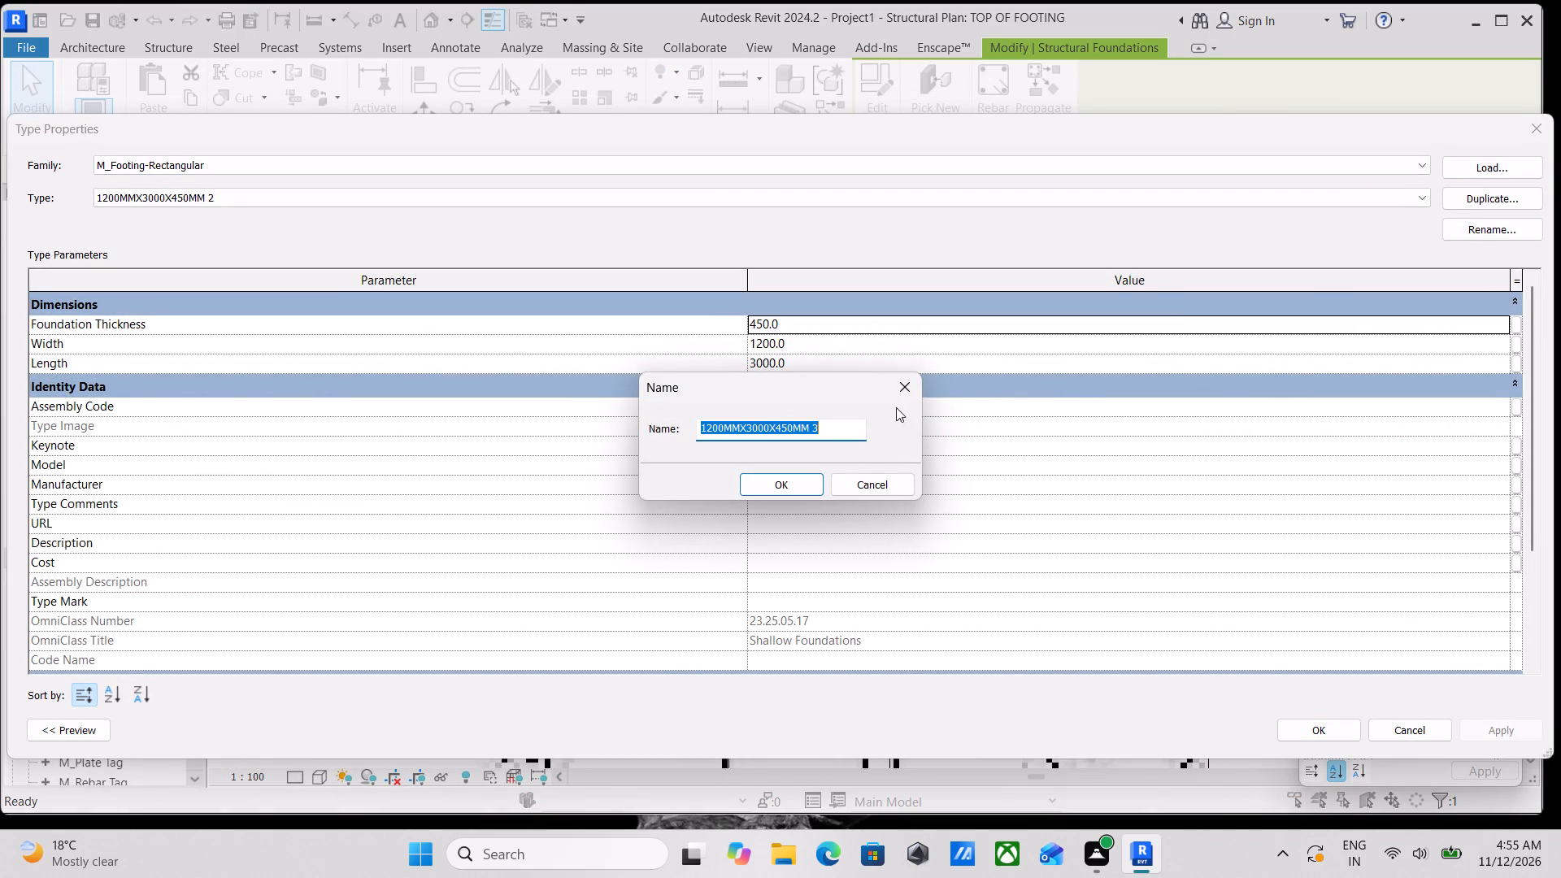
{"action": "left_click", "coordinate": [784, 484]}
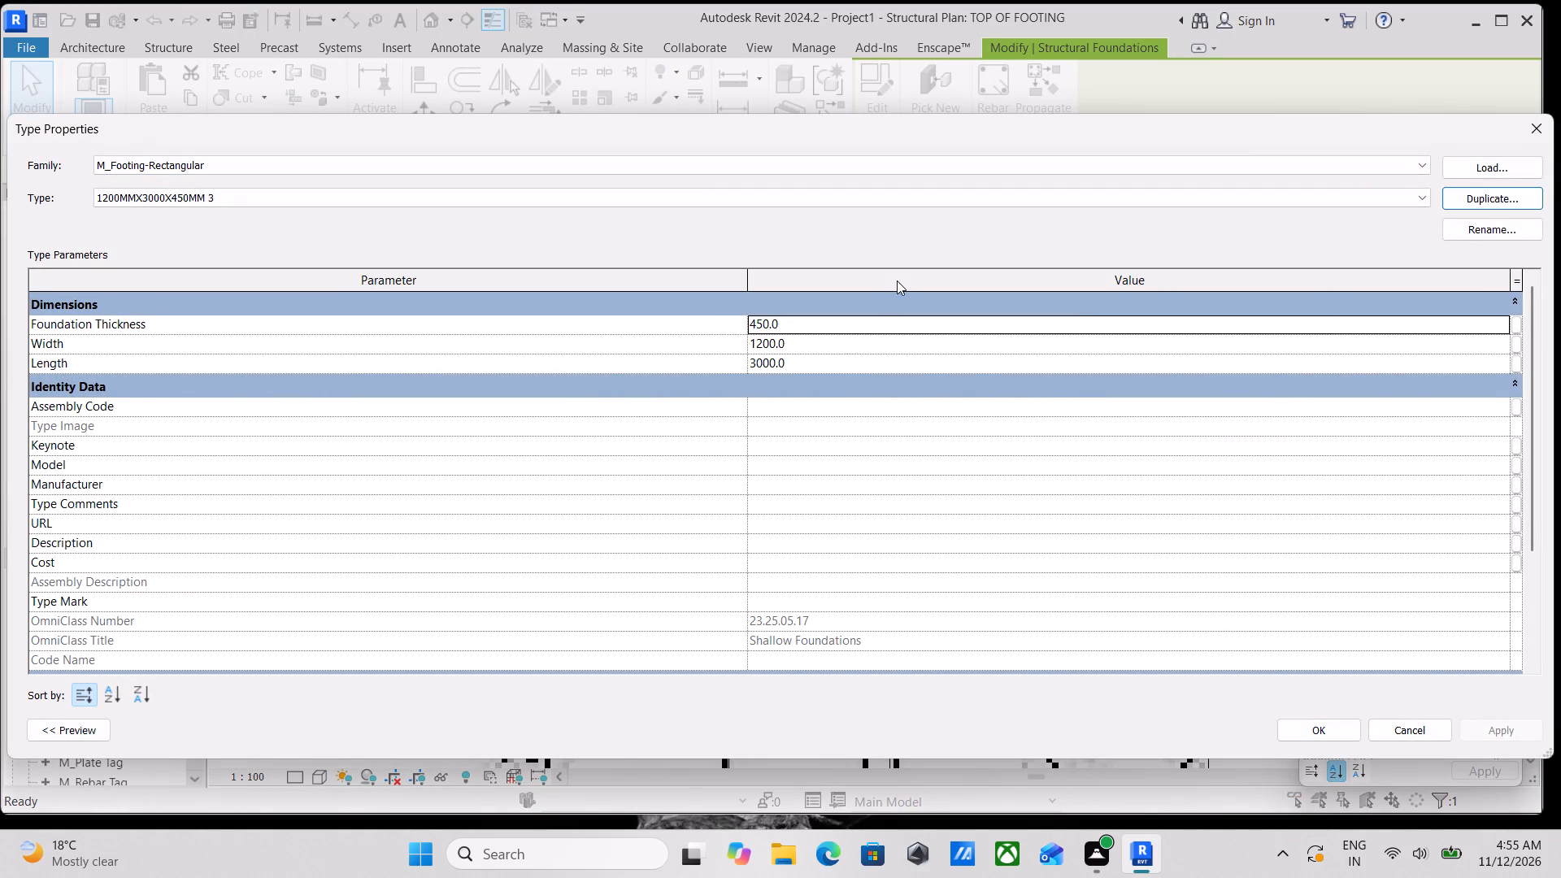
Rename the duplicated footing type as 1200MMX2500X450MM 3.
{"action": "left_click", "coordinate": [1507, 224]}
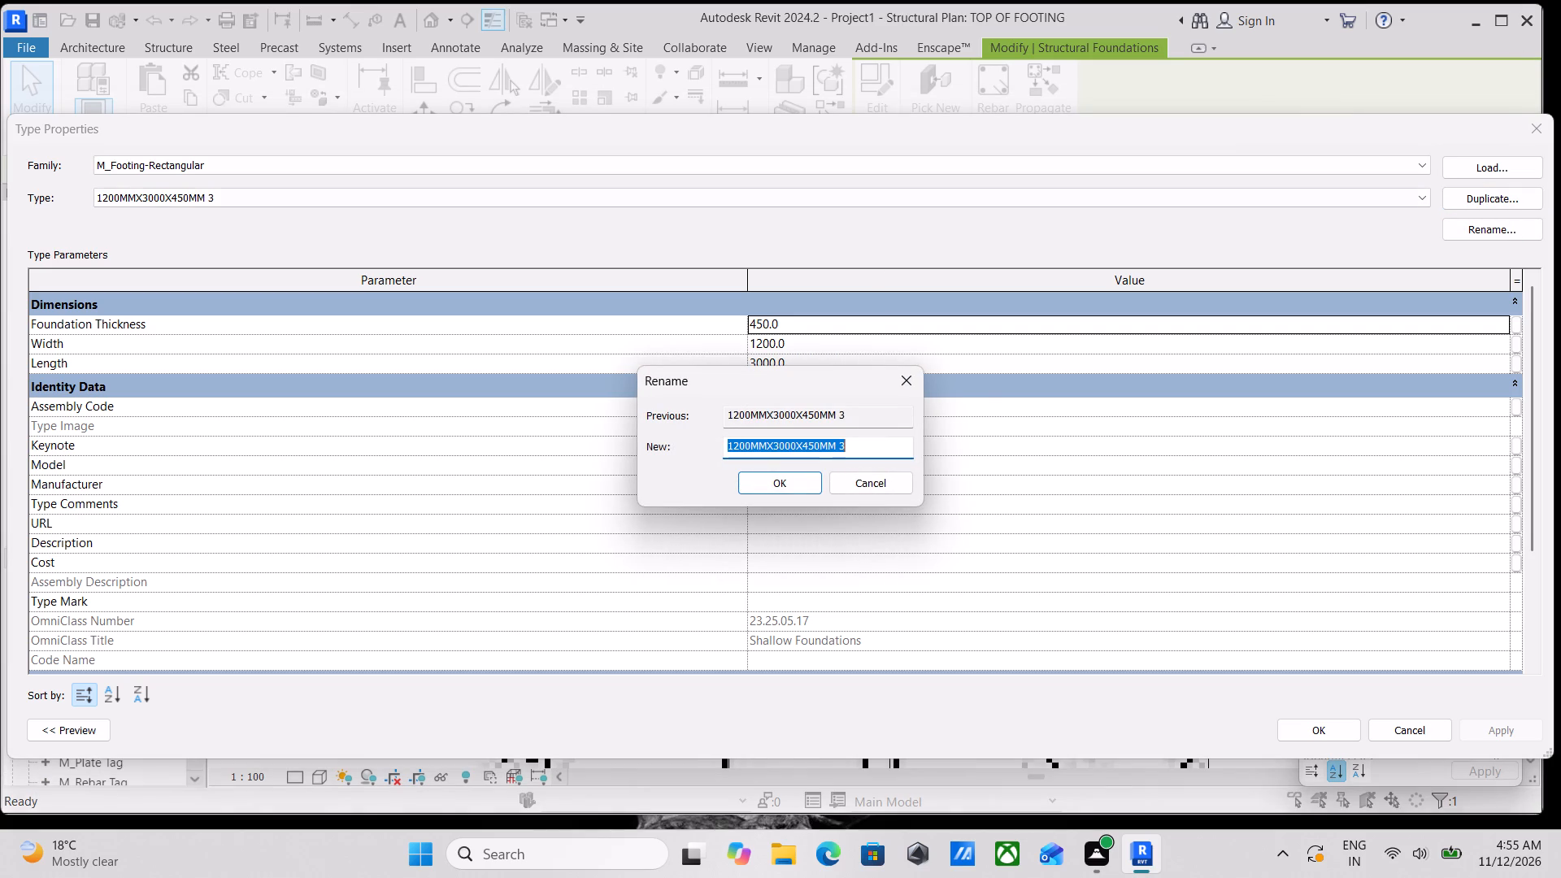
{"action": "left_click_drag", "start_coordinate": [798, 450], "coordinate": [781, 450]}
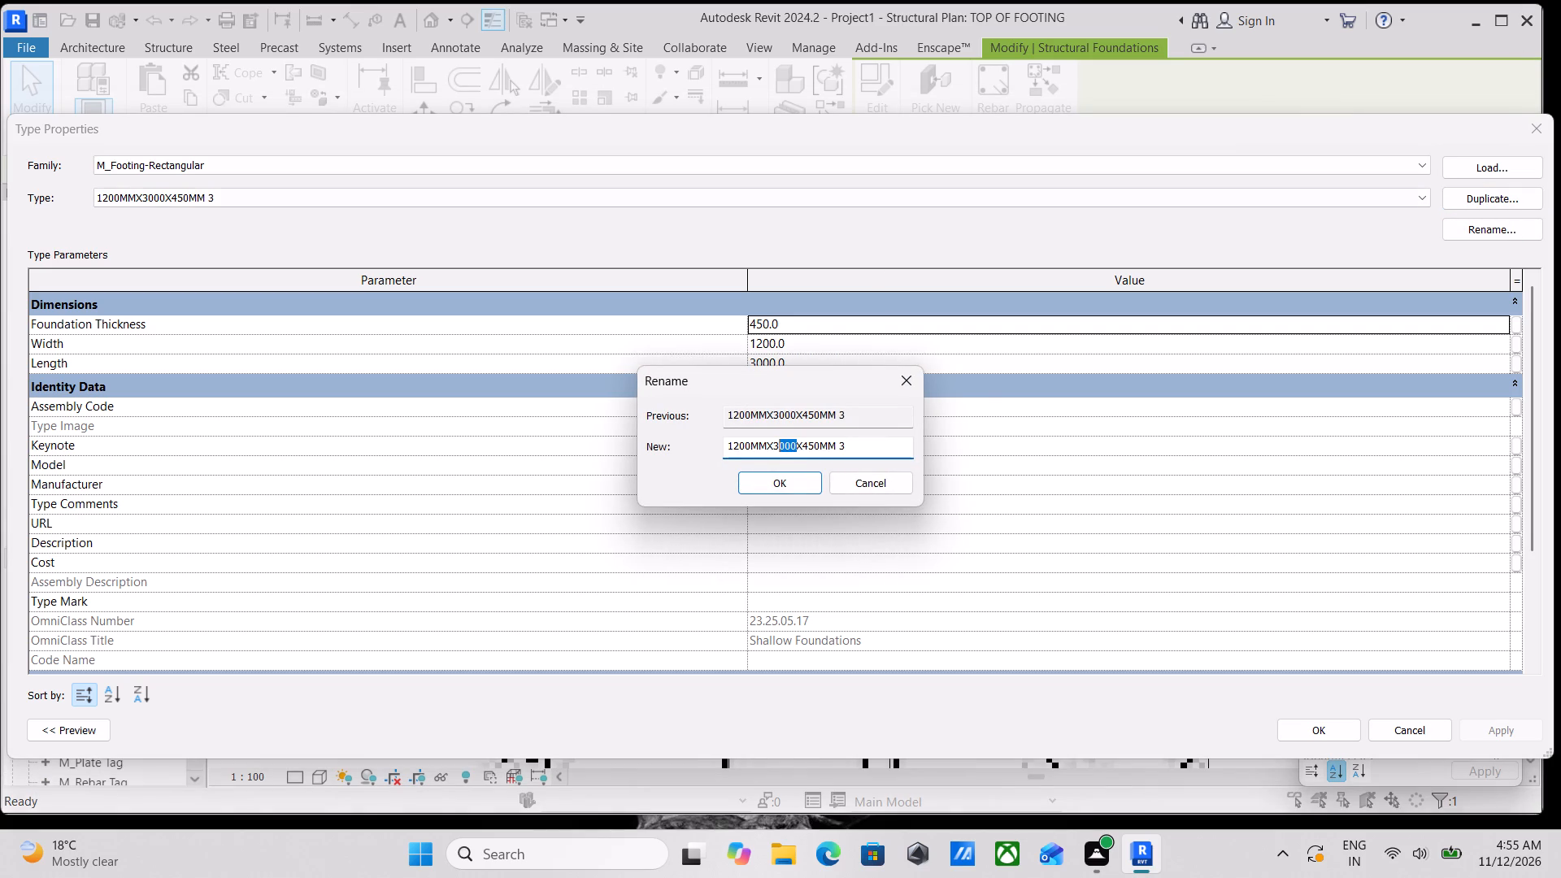
{"action": "left_click_drag", "start_coordinate": [781, 450], "coordinate": [768, 450]}
{"action": "left_click_drag", "start_coordinate": [768, 450], "coordinate": [786, 449]}
{"action": "left_click", "coordinate": [806, 436]}
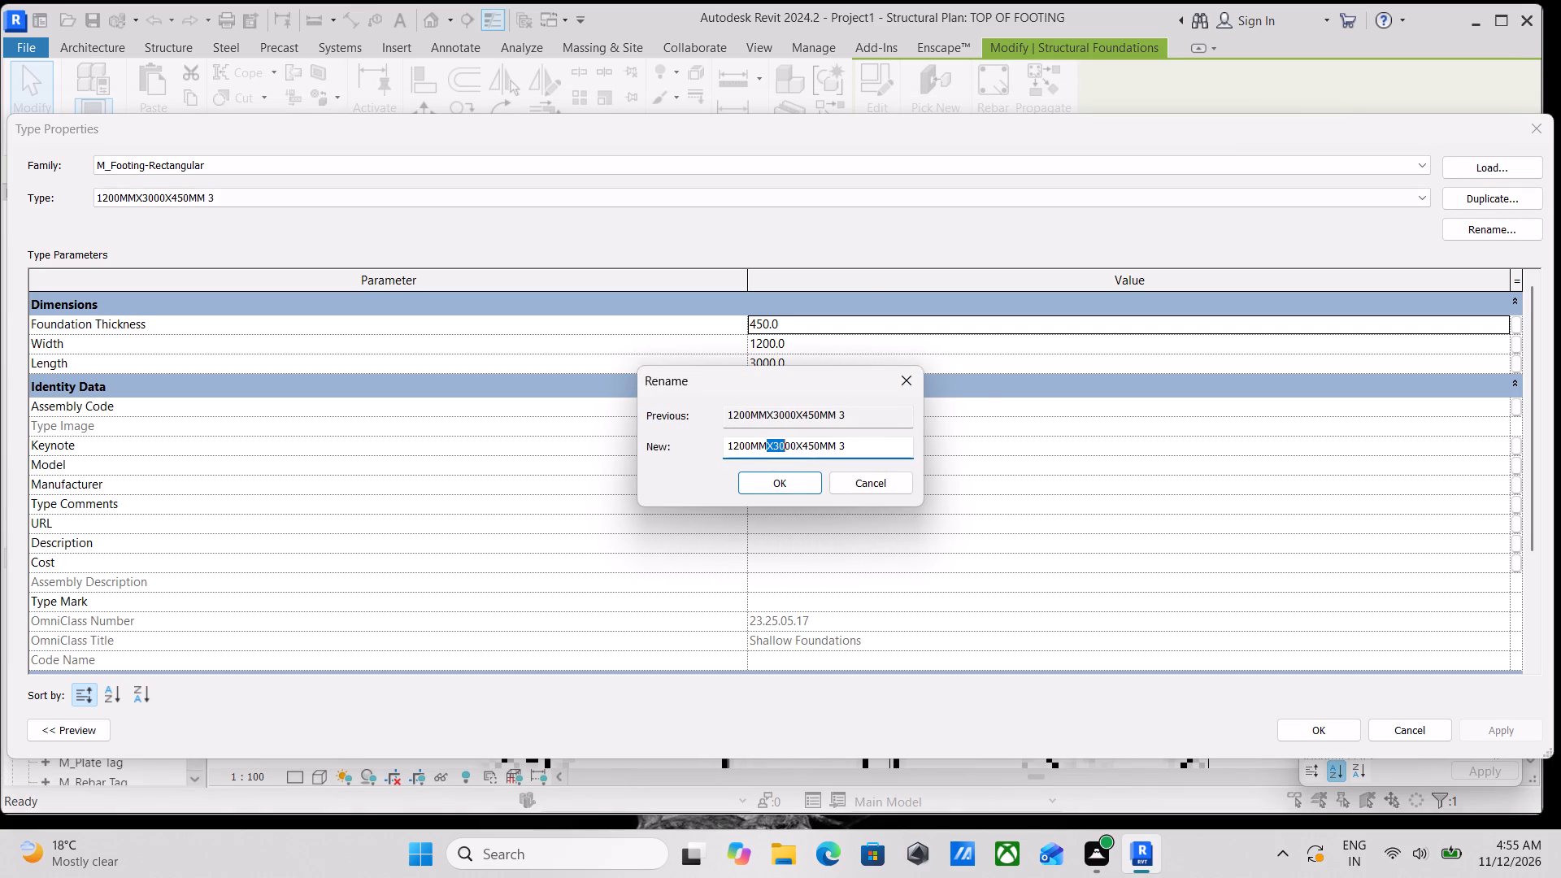
{"action": "left_click", "coordinate": [796, 453]}
{"action": "left_click_drag", "start_coordinate": [796, 450], "coordinate": [781, 454]}
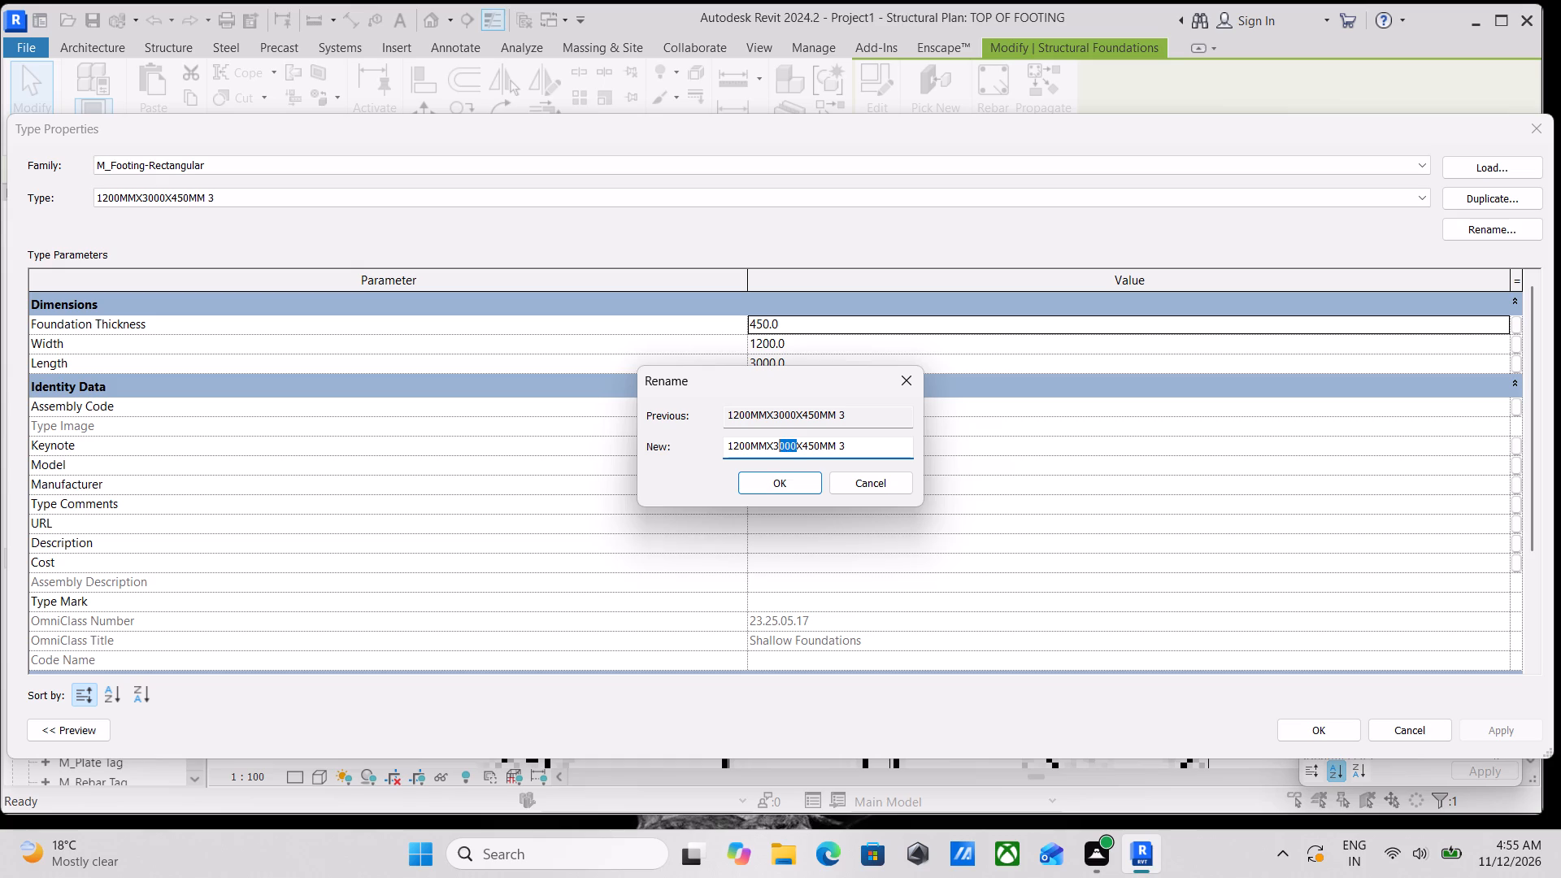
{"action": "left_click", "coordinate": [776, 454]}
{"action": "left_click_drag", "start_coordinate": [796, 446], "coordinate": [776, 449]}
{"action": "left_click_drag", "start_coordinate": [776, 449], "coordinate": [773, 449]}
{"action": "type", "text": "2500"}
{"action": "left_click", "coordinate": [765, 484]}
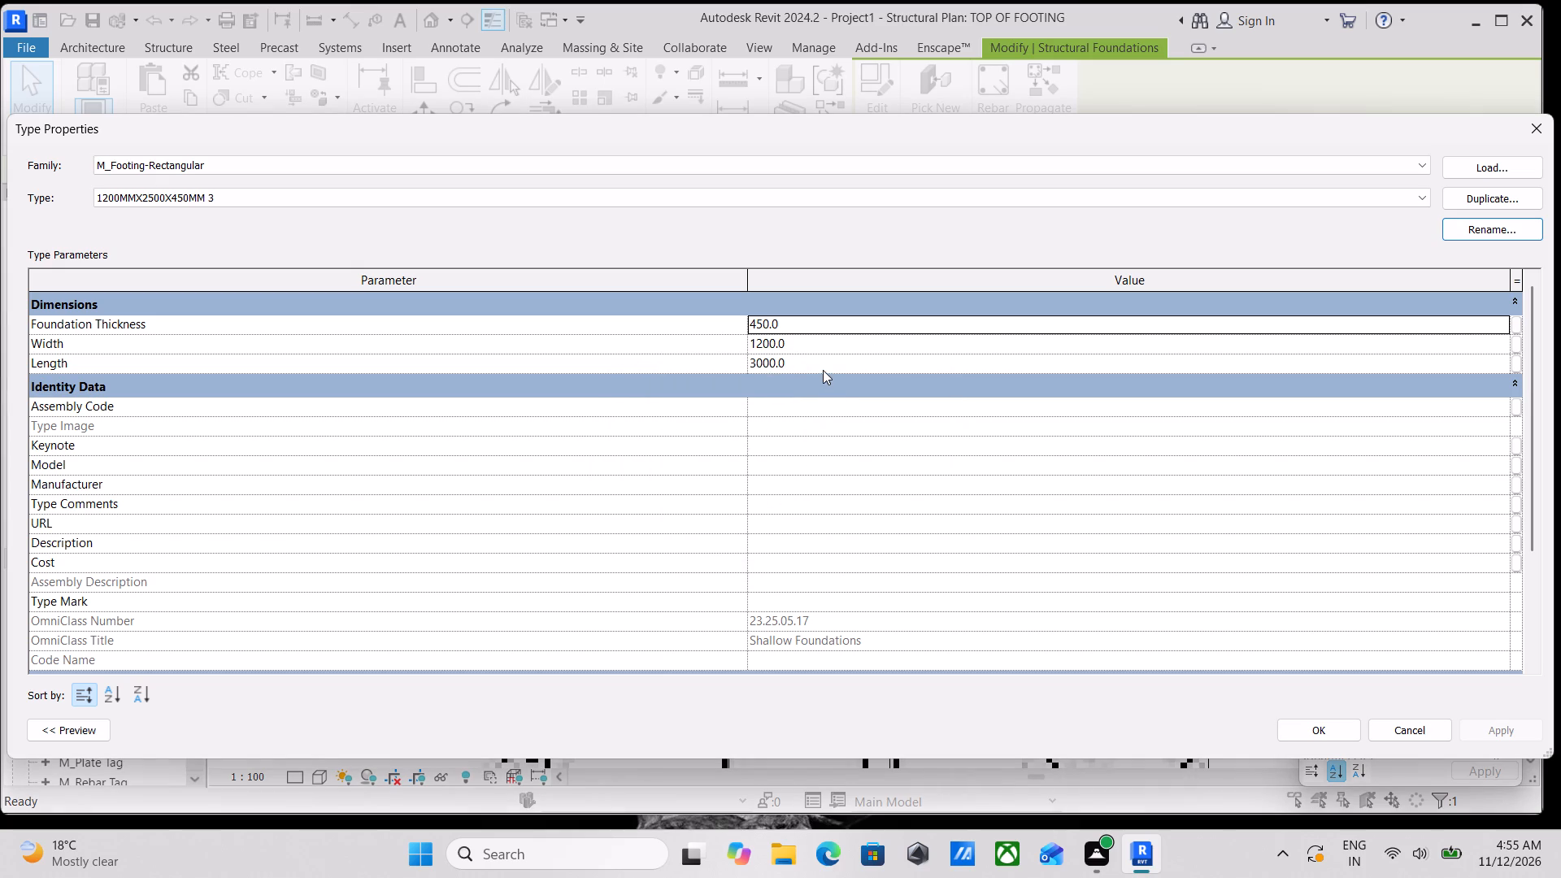
Set the renamed footing type's length to 2500 mm and accept its type properties.
{"action": "left_click", "coordinate": [823, 368]}
{"action": "type", "text": "25"}
{"action": "type", "text": "00"}
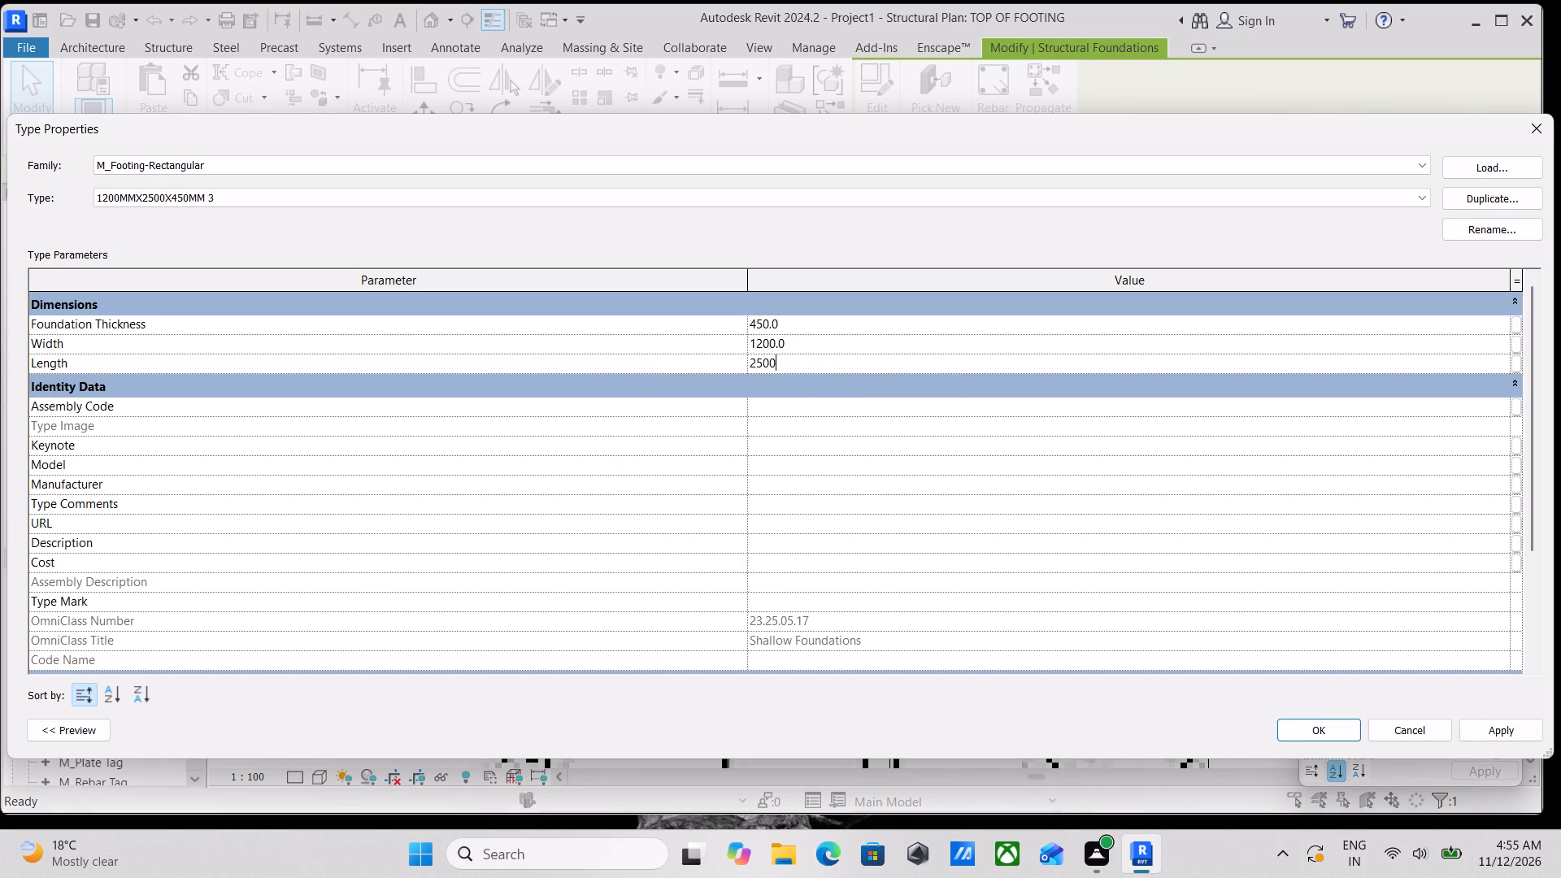
{"action": "type", "text": "MM"}
{"action": "key", "text": "Return"}
{"action": "left_click", "coordinate": [1495, 728]}
{"action": "left_click", "coordinate": [1346, 729]}
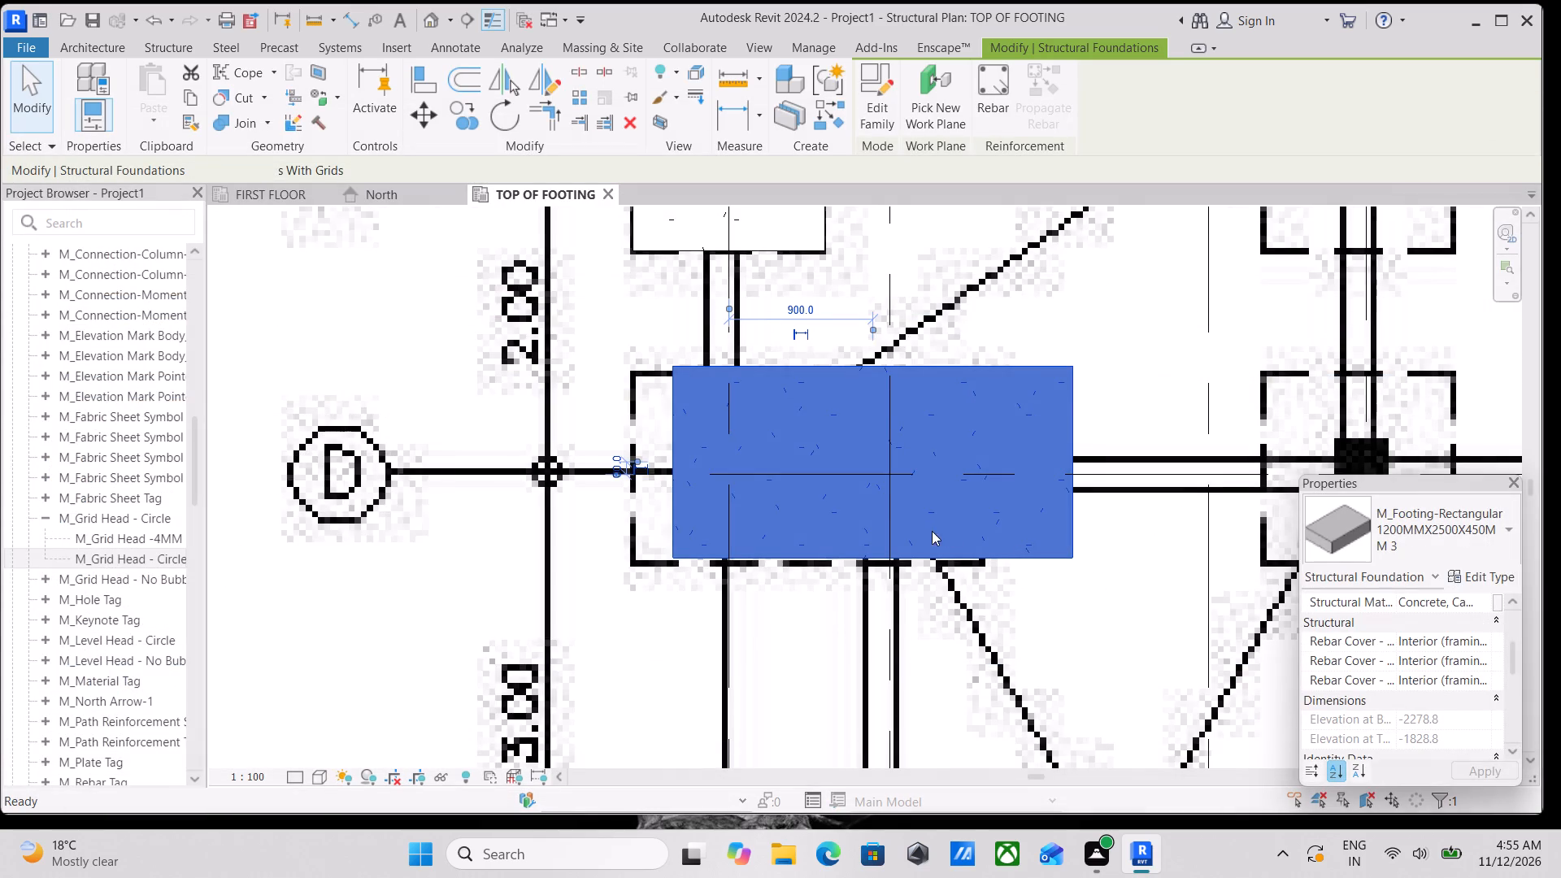
Nudge the combined footing along grid D towards grid 1 until its centre is about 620 mm from that grid.
{"action": "scroll", "coordinate": [930, 531], "scroll_direction": "down", "scroll_amount": 1}
{"action": "middle_click_drag", "start_coordinate": [930, 530], "coordinate": [959, 542]}
{"action": "scroll", "coordinate": [777, 581], "scroll_direction": "up", "scroll_amount": 1}
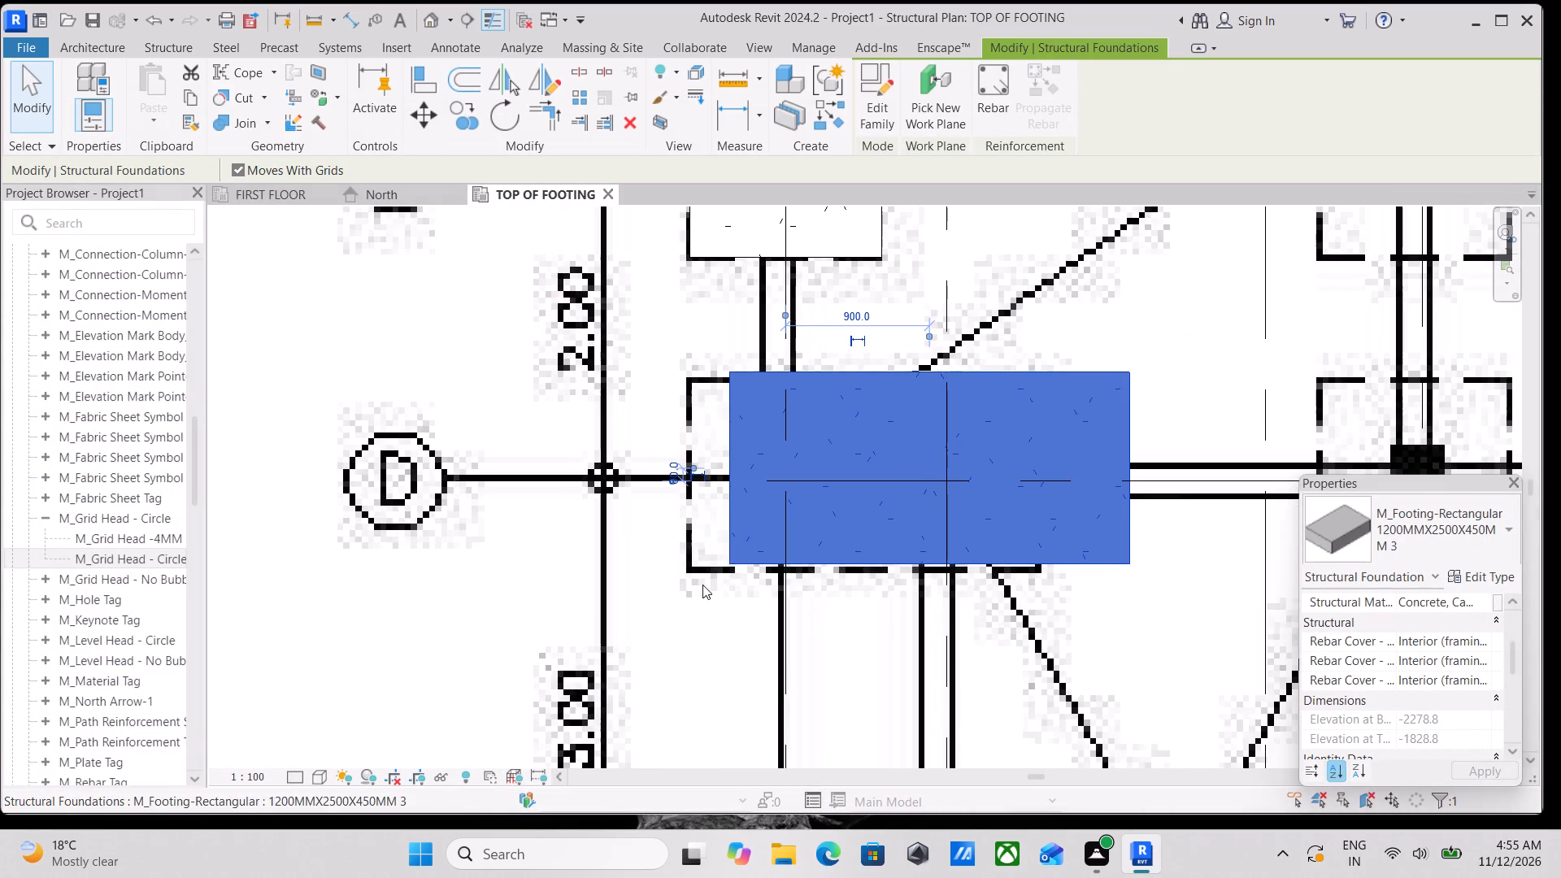
{"action": "key", "text": "Left"}
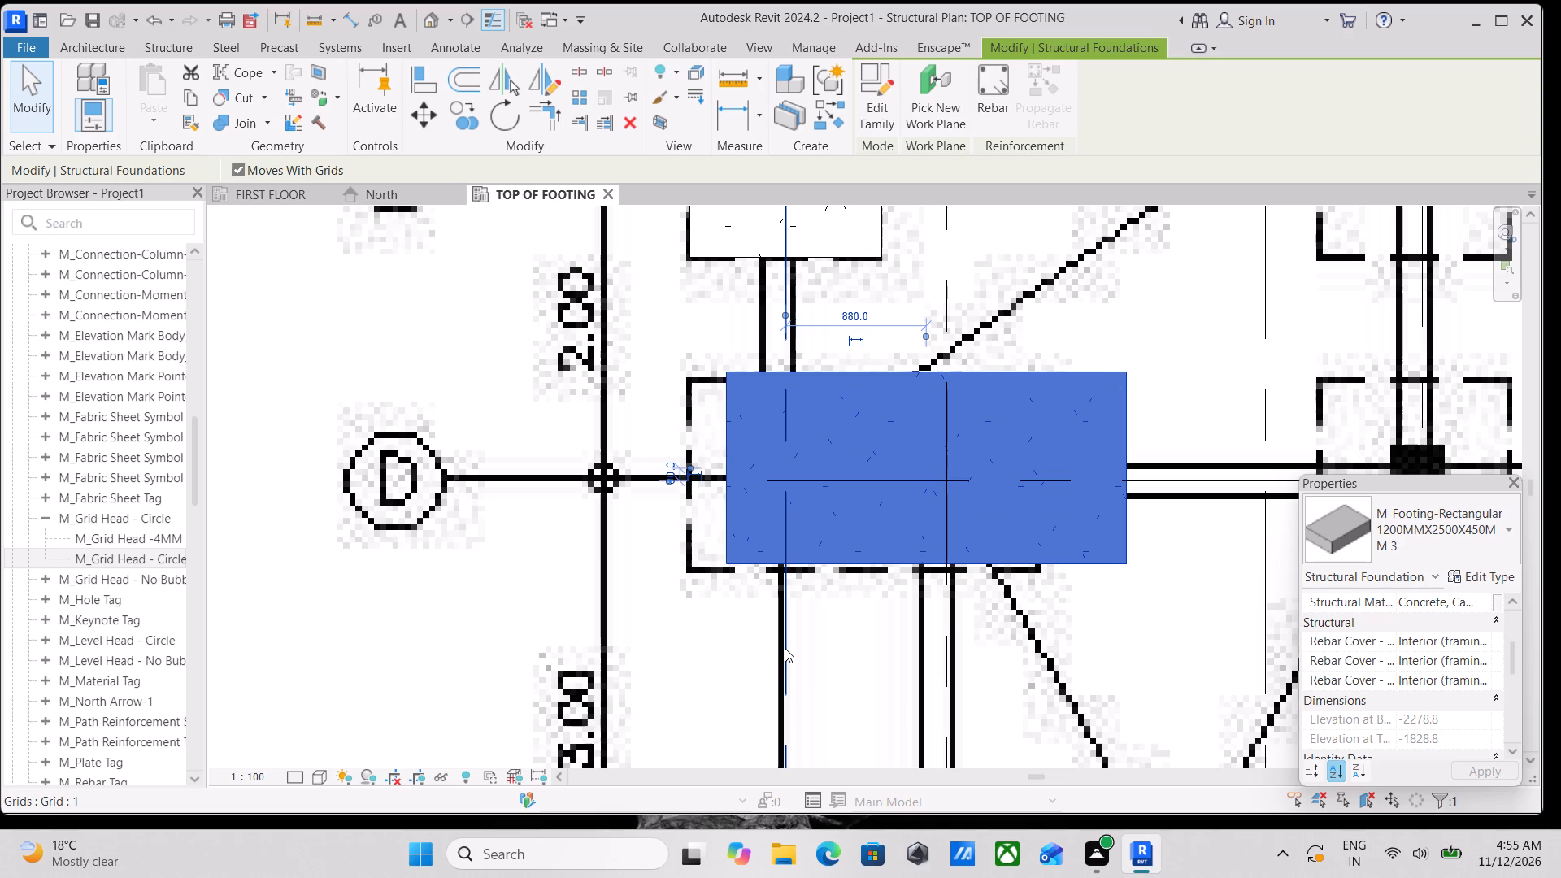
{"action": "key", "text": "Left"}
{"action": "key", "text": "Left"}
{"action": "key", "text": "Left"}
{"action": "key", "text": "Left"}
{"action": "key", "text": "Left"}
{"action": "key", "text": "Left"}
{"action": "key", "text": "Left"}
{"action": "key", "text": "Left"}
{"action": "key", "text": "Left"}
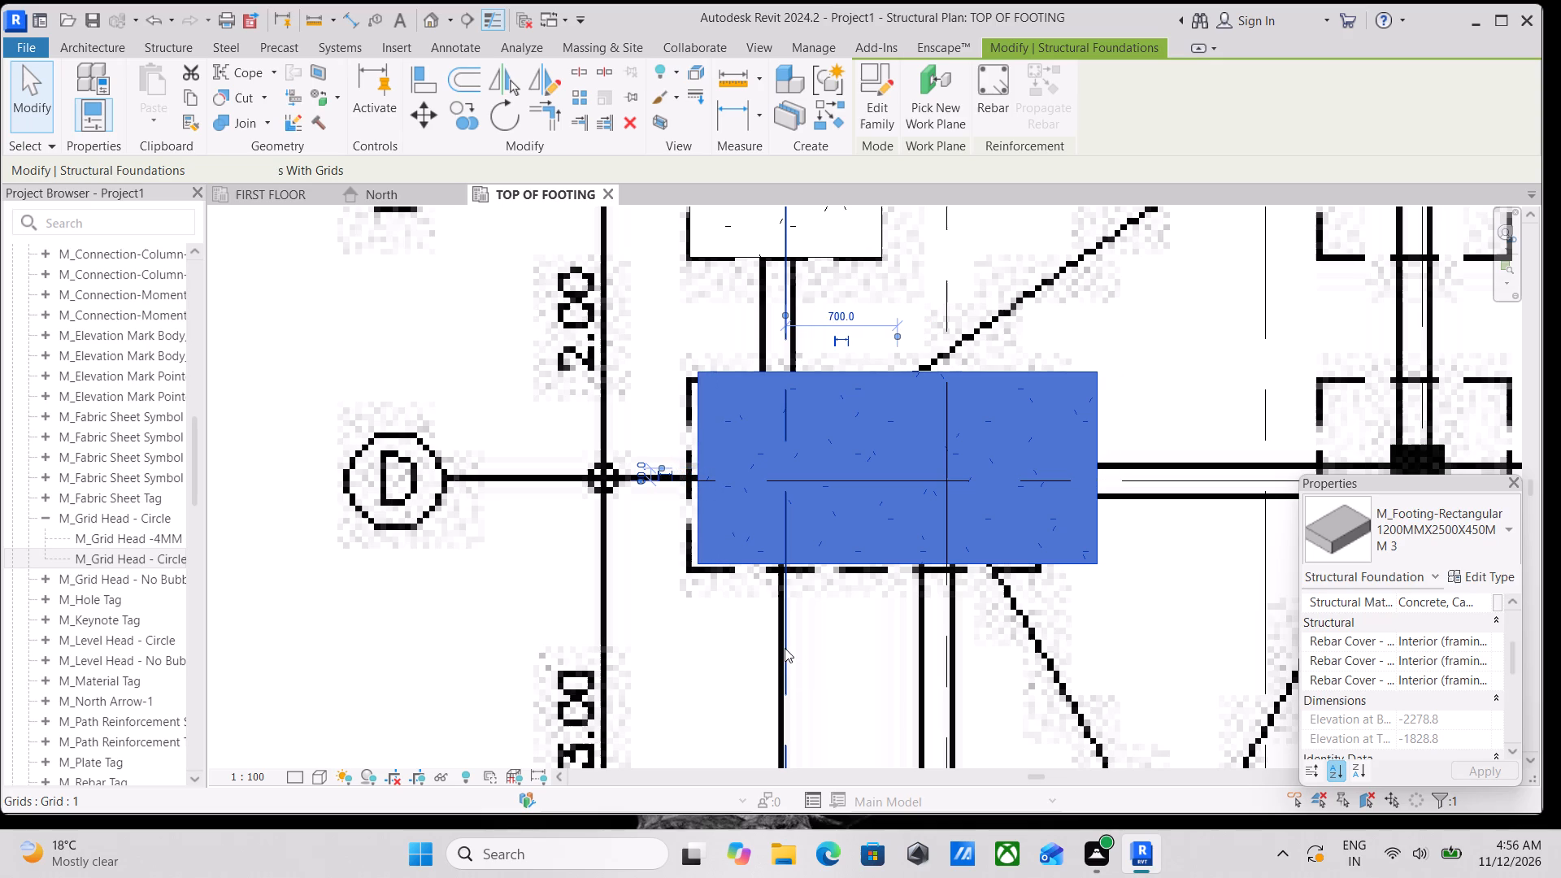
{"action": "key", "text": "Left"}
{"action": "key", "text": "Left"}
{"action": "key", "text": "Left"}
{"action": "key", "text": "Left"}
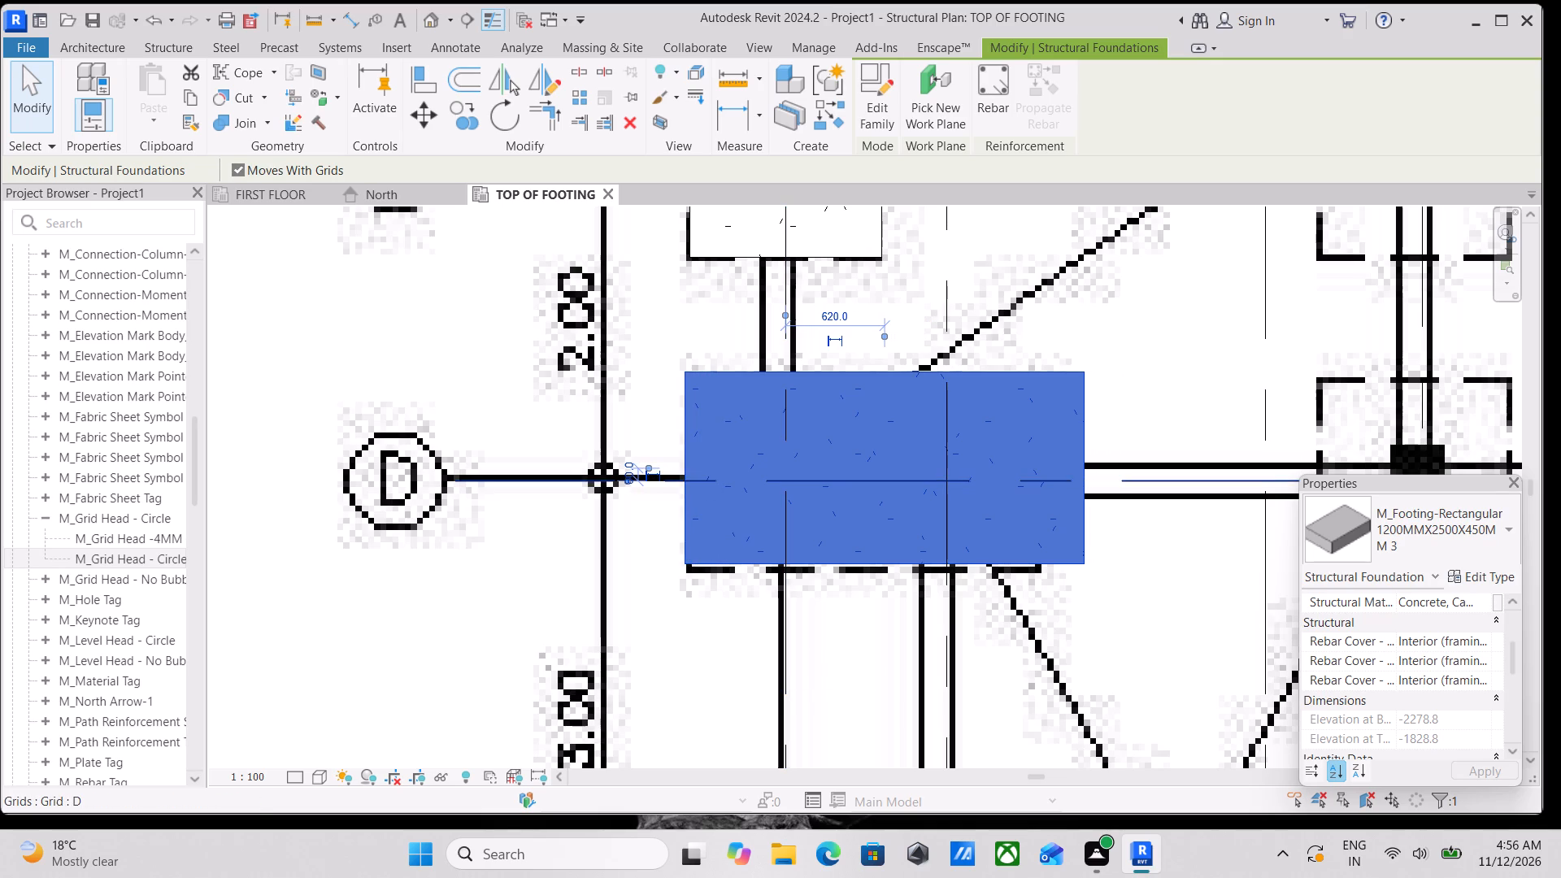
Duplicate the type of the combined footing on grid D as 1200MMX2000X450MM 4.
{"action": "left_click", "coordinate": [1473, 570]}
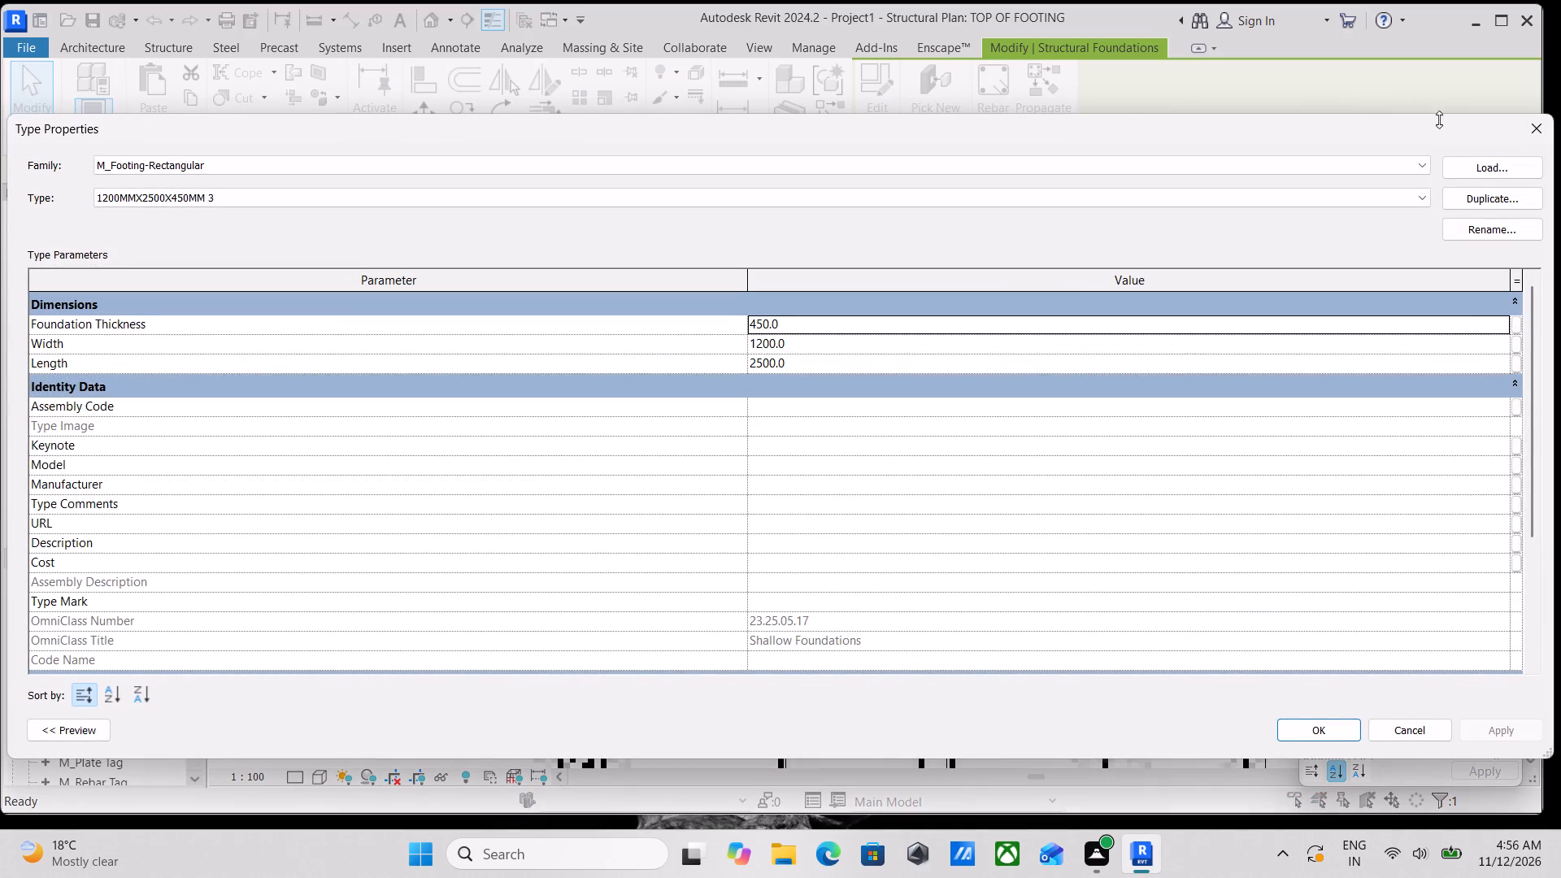
{"action": "left_click", "coordinate": [1492, 189]}
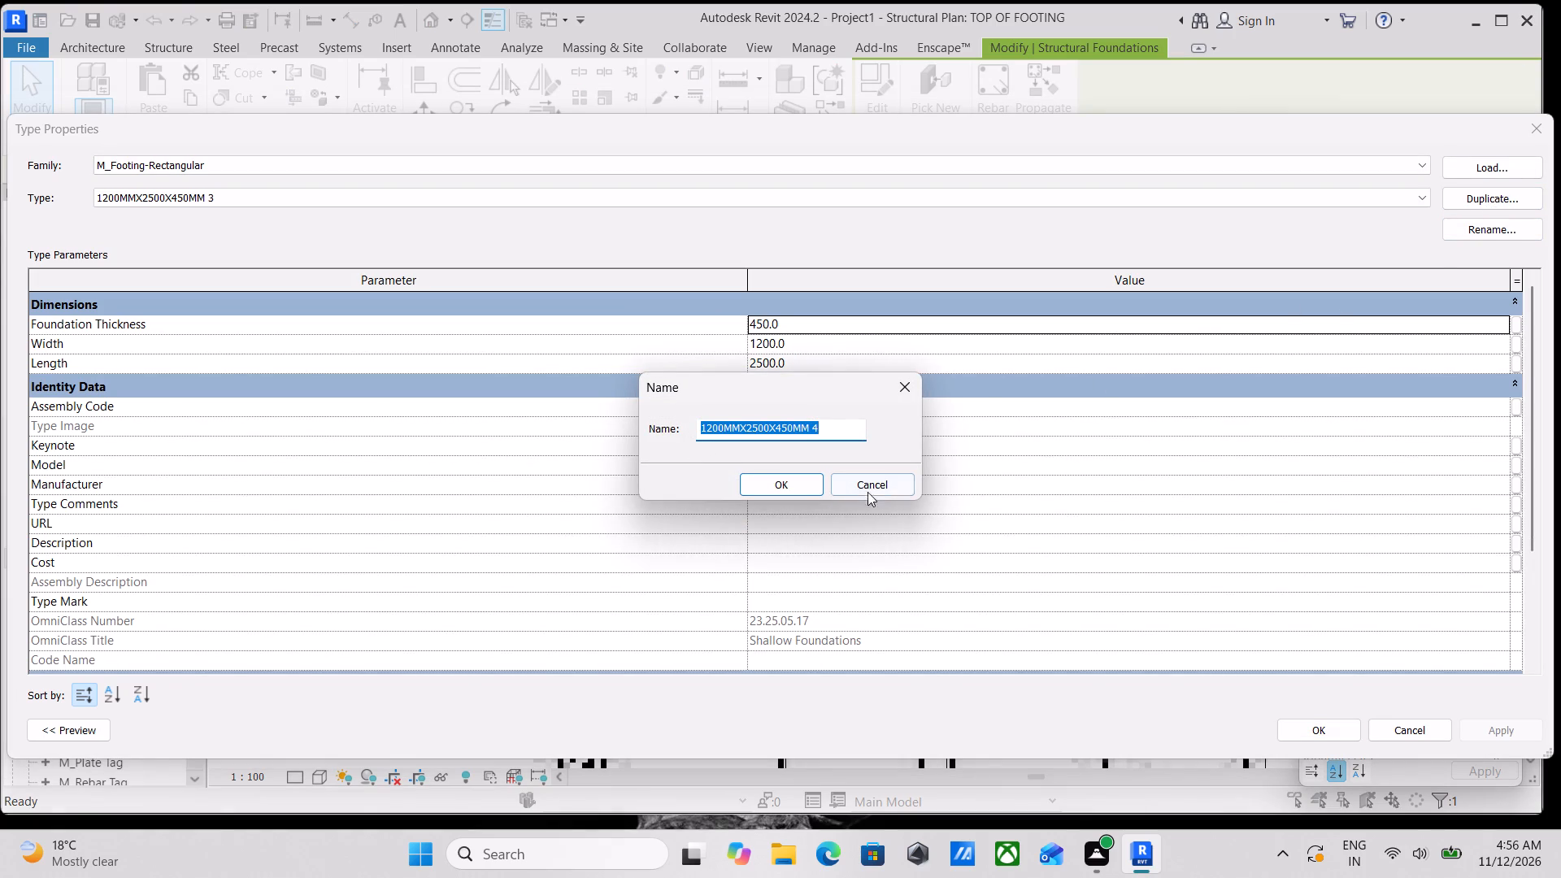
{"action": "left_click", "coordinate": [757, 426]}
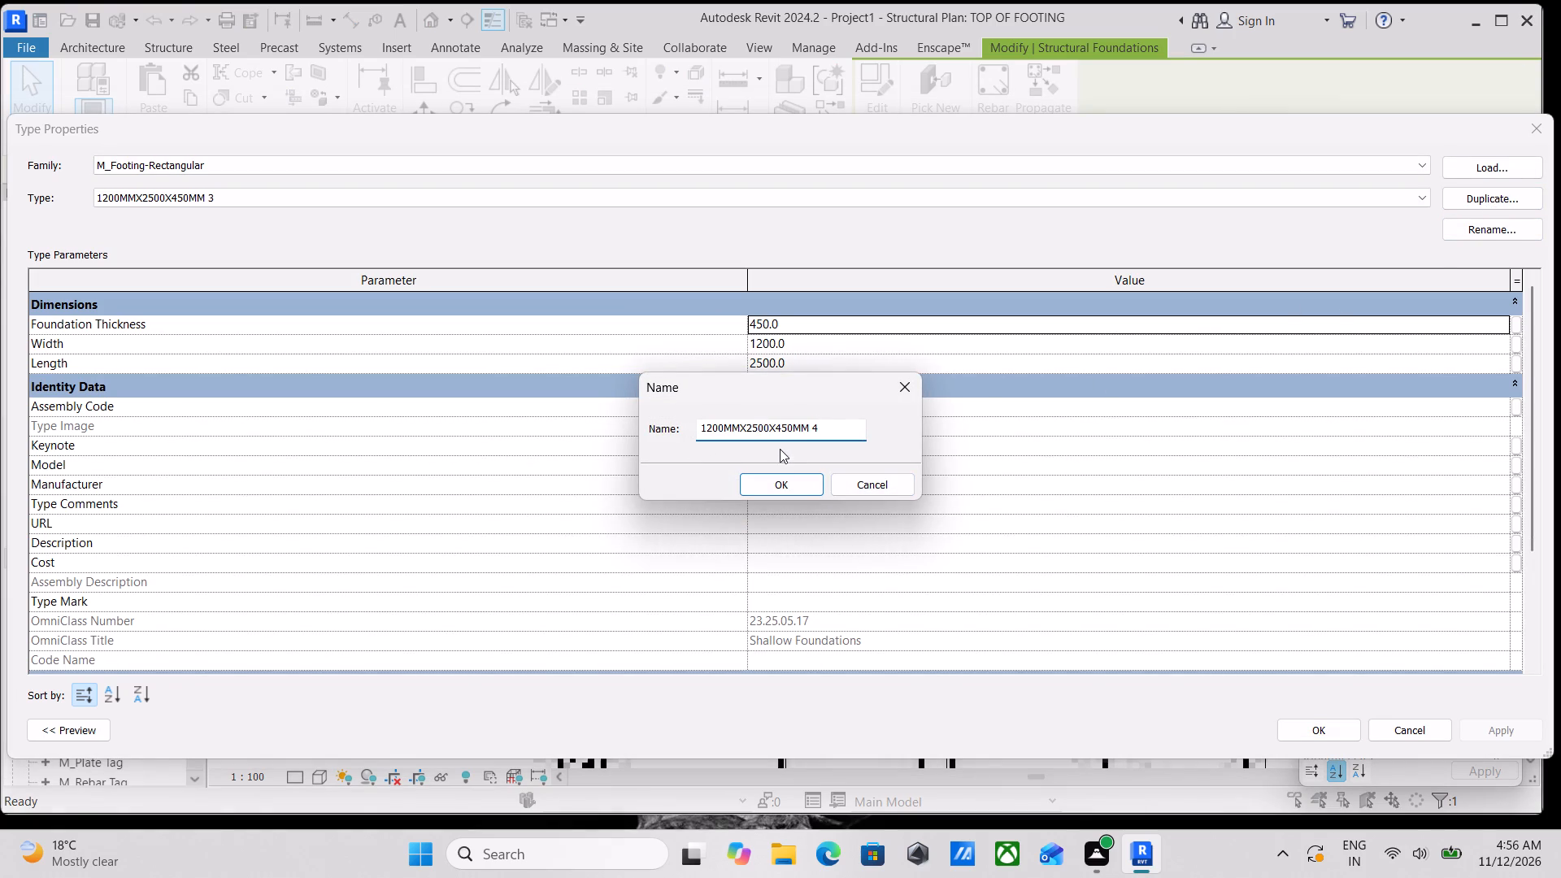
{"action": "key", "text": "BackSpace"}
{"action": "key", "text": "0"}
{"action": "left_click", "coordinate": [769, 487]}
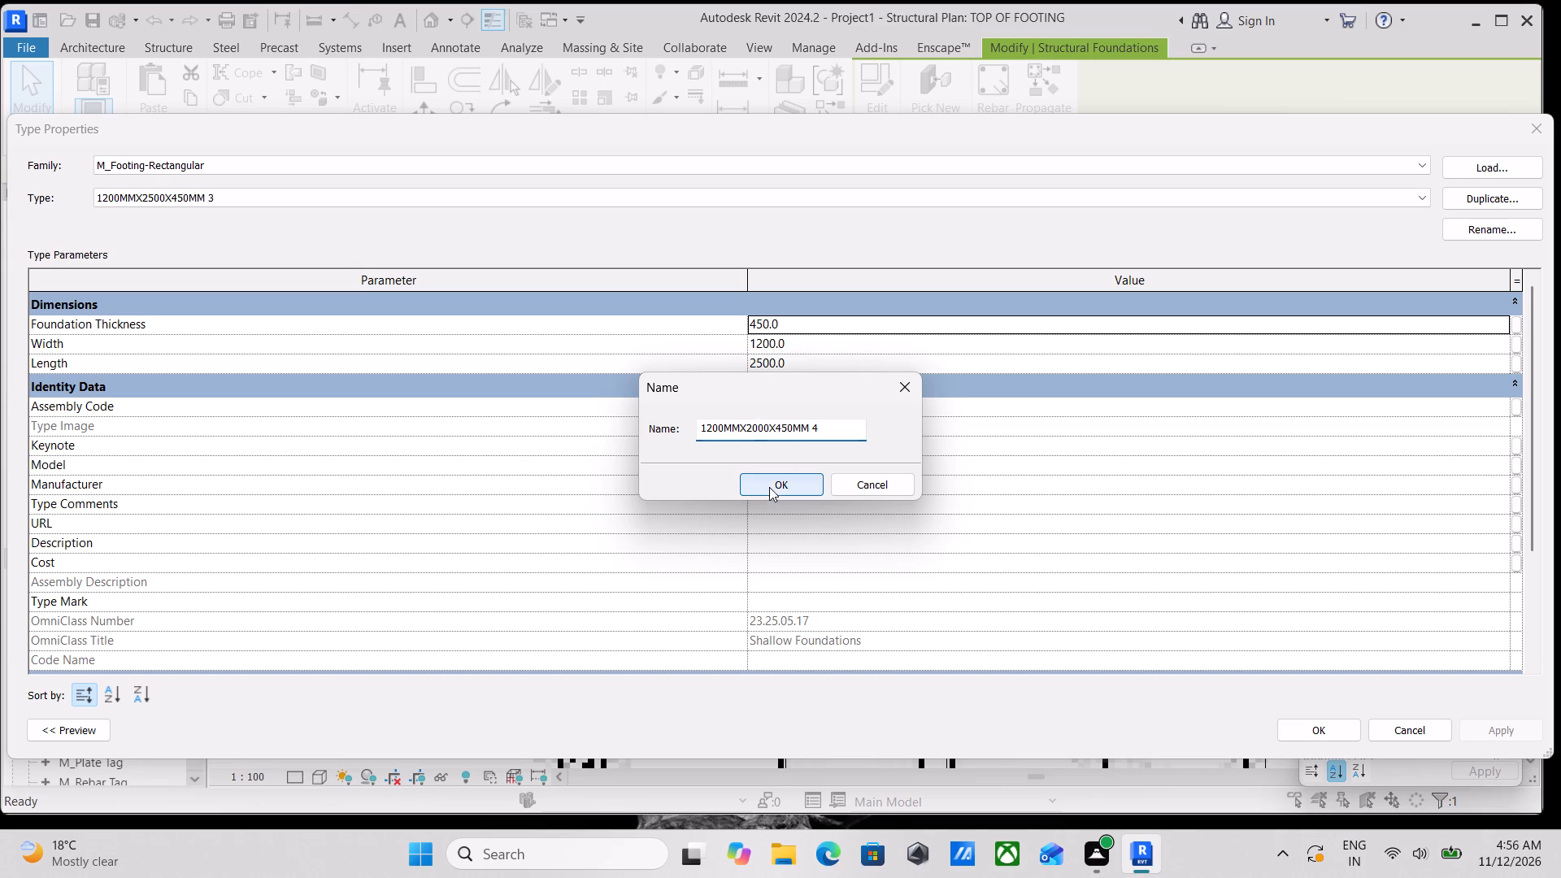
Set the new footing type's length to 2000 mm and accept its type properties.
{"action": "left_click", "coordinate": [789, 360]}
{"action": "left_click_drag", "start_coordinate": [790, 359], "coordinate": [727, 375]}
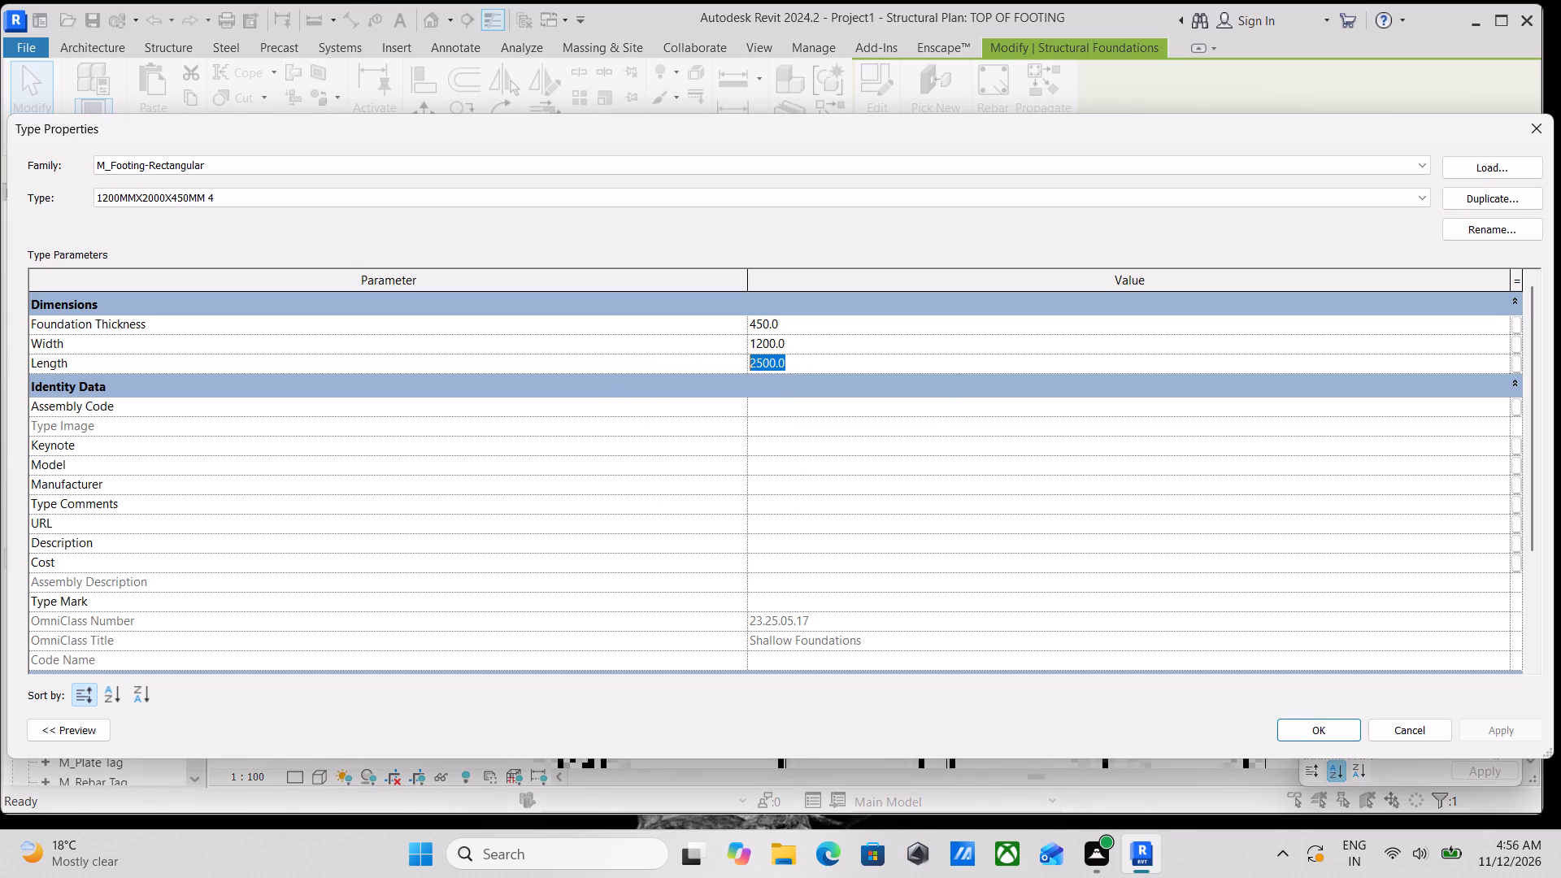
{"action": "left_click_drag", "start_coordinate": [727, 375], "coordinate": [686, 379]}
{"action": "type", "text": "2000"}
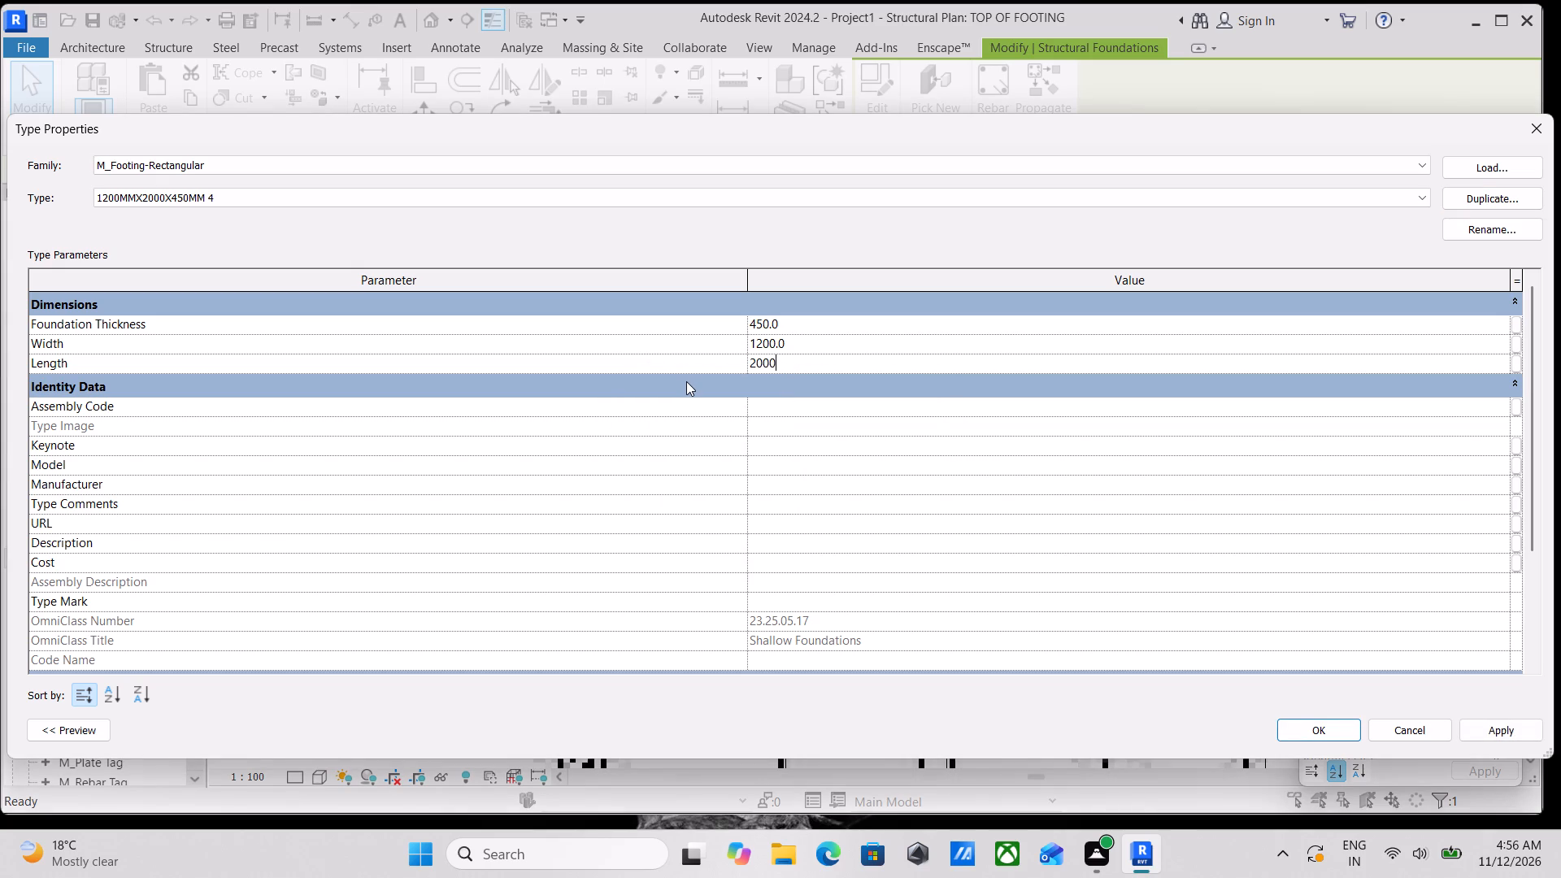
{"action": "left_click_drag", "start_coordinate": [1492, 732], "coordinate": [1468, 728]}
{"action": "left_click", "coordinate": [1312, 733]}
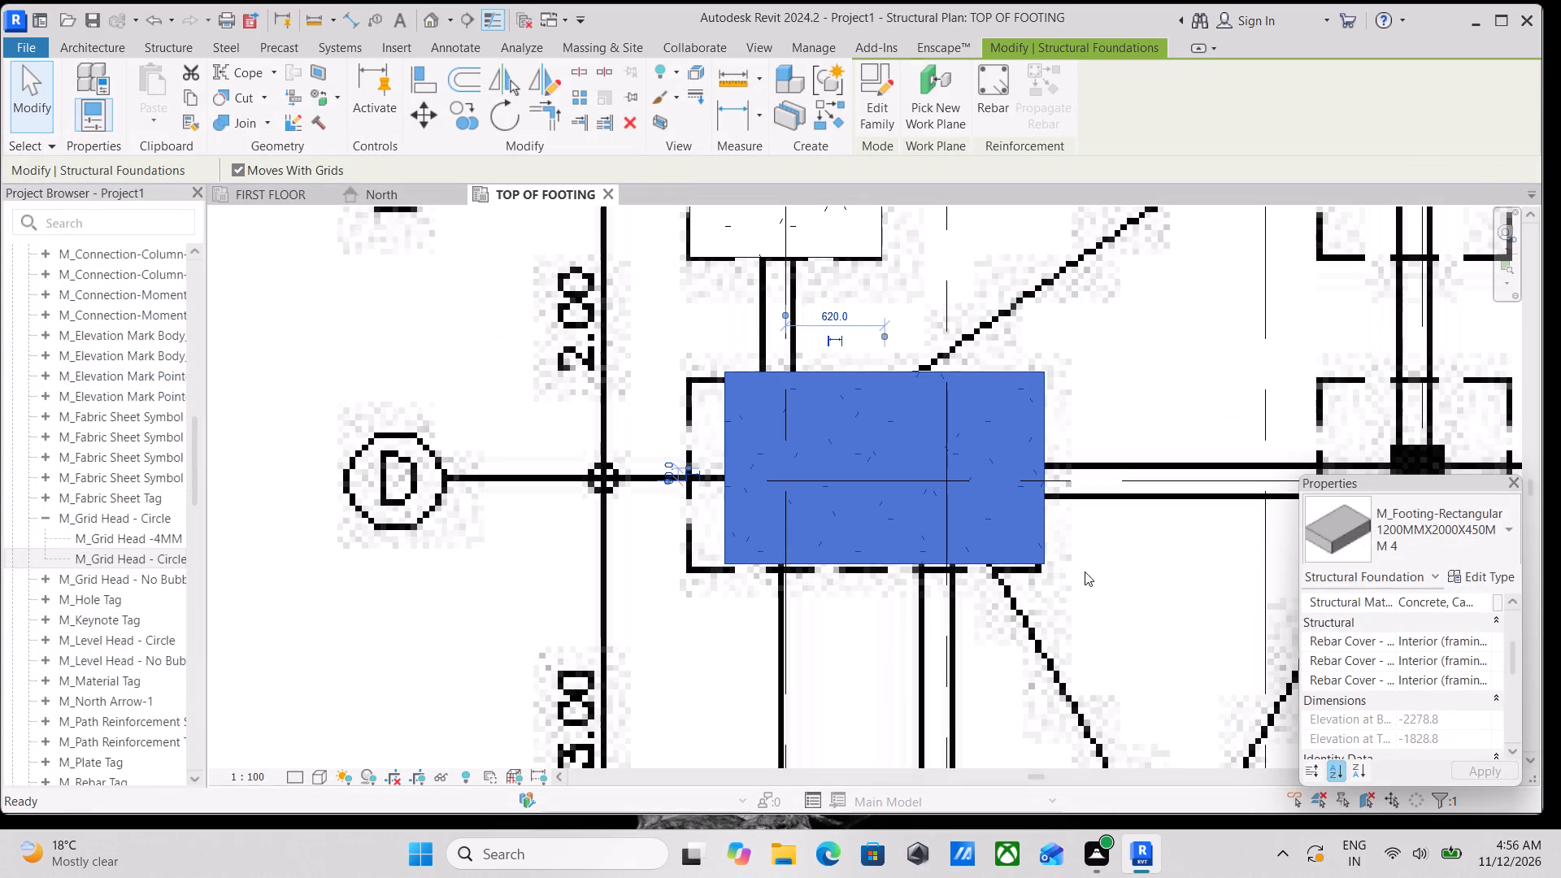
Nudge the shortened footing along grid D within its dashed outline until its centre is about 480 mm from grid 1.
{"action": "scroll", "coordinate": [696, 593], "scroll_direction": "up", "scroll_amount": 1}
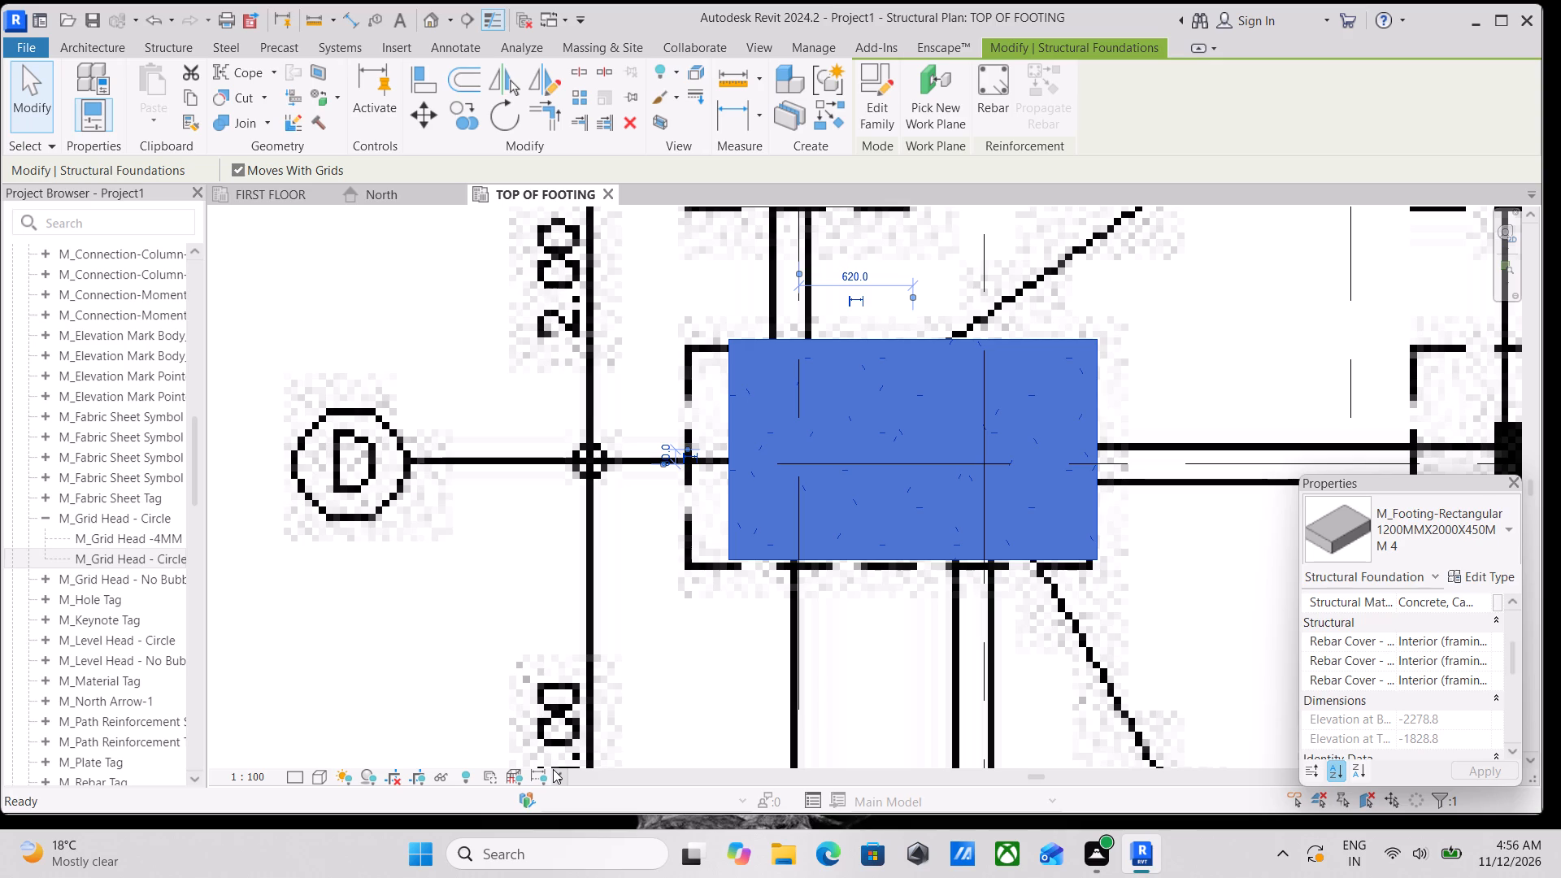
{"action": "key", "text": "Left"}
{"action": "key", "text": "Left"}
{"action": "scroll", "coordinate": [553, 769], "scroll_direction": "up", "scroll_amount": 3}
{"action": "scroll", "coordinate": [567, 753], "scroll_direction": "down", "scroll_amount": 2}
{"action": "scroll", "coordinate": [494, 760], "scroll_direction": "down", "scroll_amount": 2}
{"action": "scroll", "coordinate": [251, 540], "scroll_direction": "down", "scroll_amount": 2}
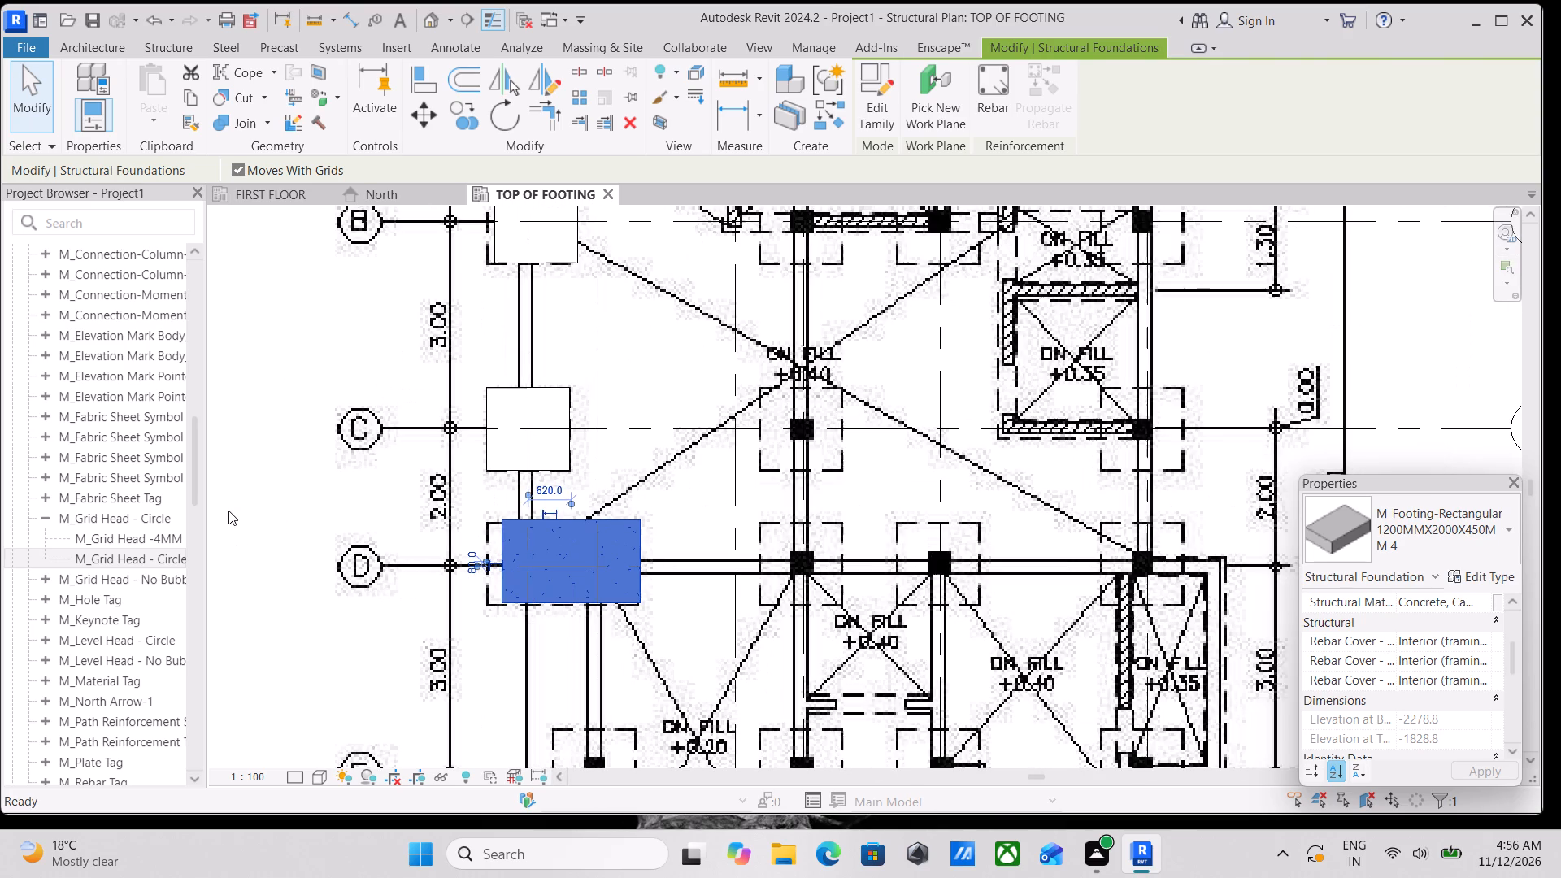
{"action": "scroll", "coordinate": [228, 511], "scroll_direction": "down", "scroll_amount": 1}
{"action": "scroll", "coordinate": [246, 559], "scroll_direction": "up", "scroll_amount": 1}
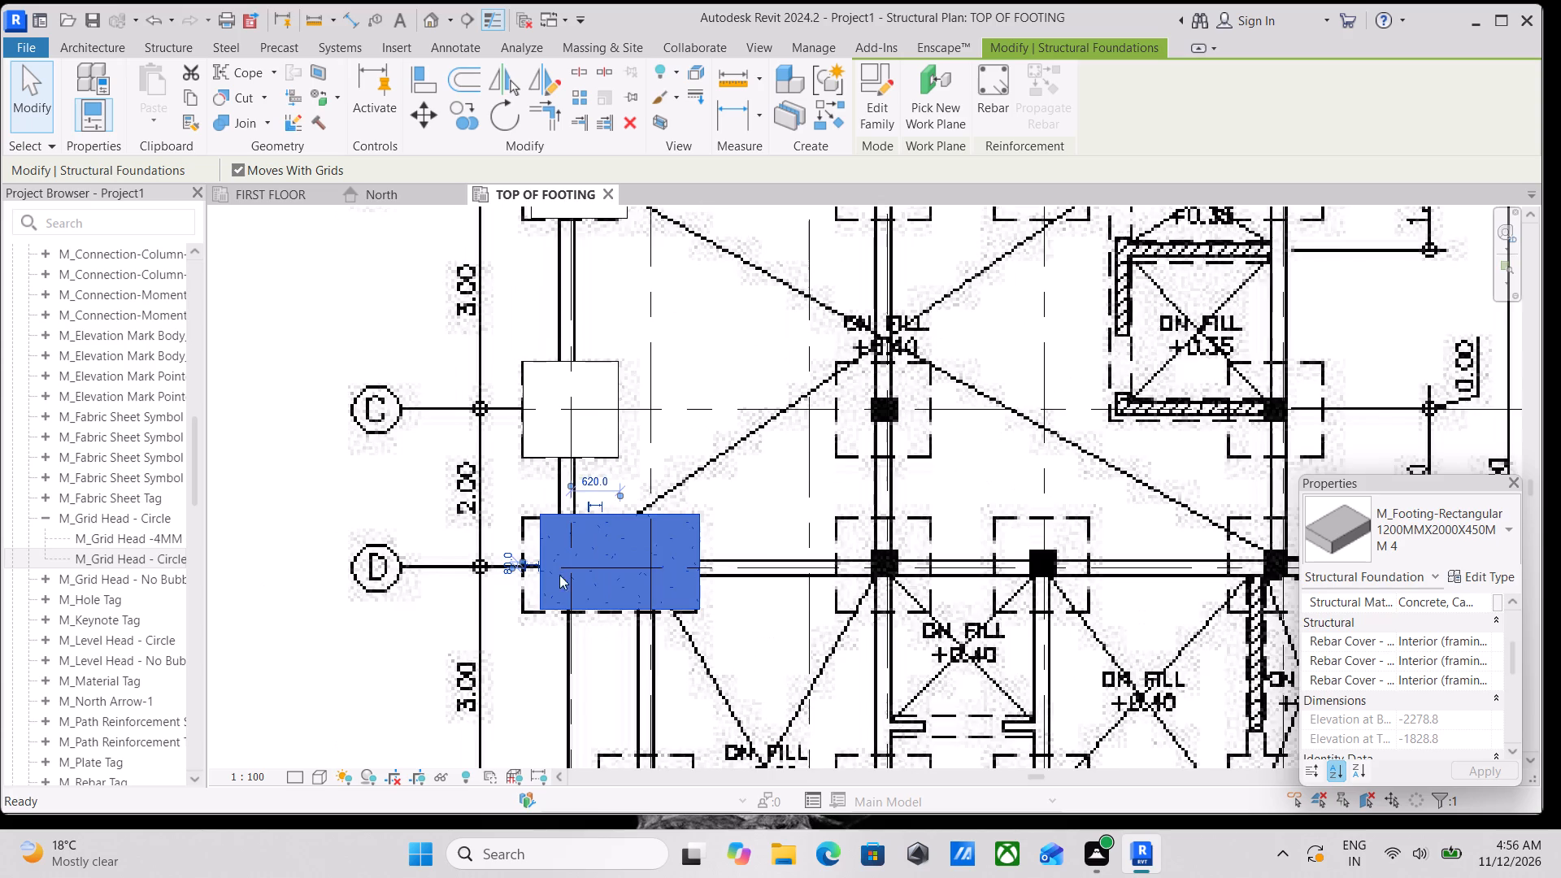
{"action": "scroll", "coordinate": [559, 575], "scroll_direction": "up", "scroll_amount": 1}
{"action": "scroll", "coordinate": [669, 507], "scroll_direction": "up", "scroll_amount": 3}
{"action": "middle_click_drag", "start_coordinate": [529, 583], "coordinate": [633, 471]}
{"action": "scroll", "coordinate": [615, 548], "scroll_direction": "up", "scroll_amount": 1}
{"action": "middle_click_drag", "start_coordinate": [615, 546], "coordinate": [652, 513]}
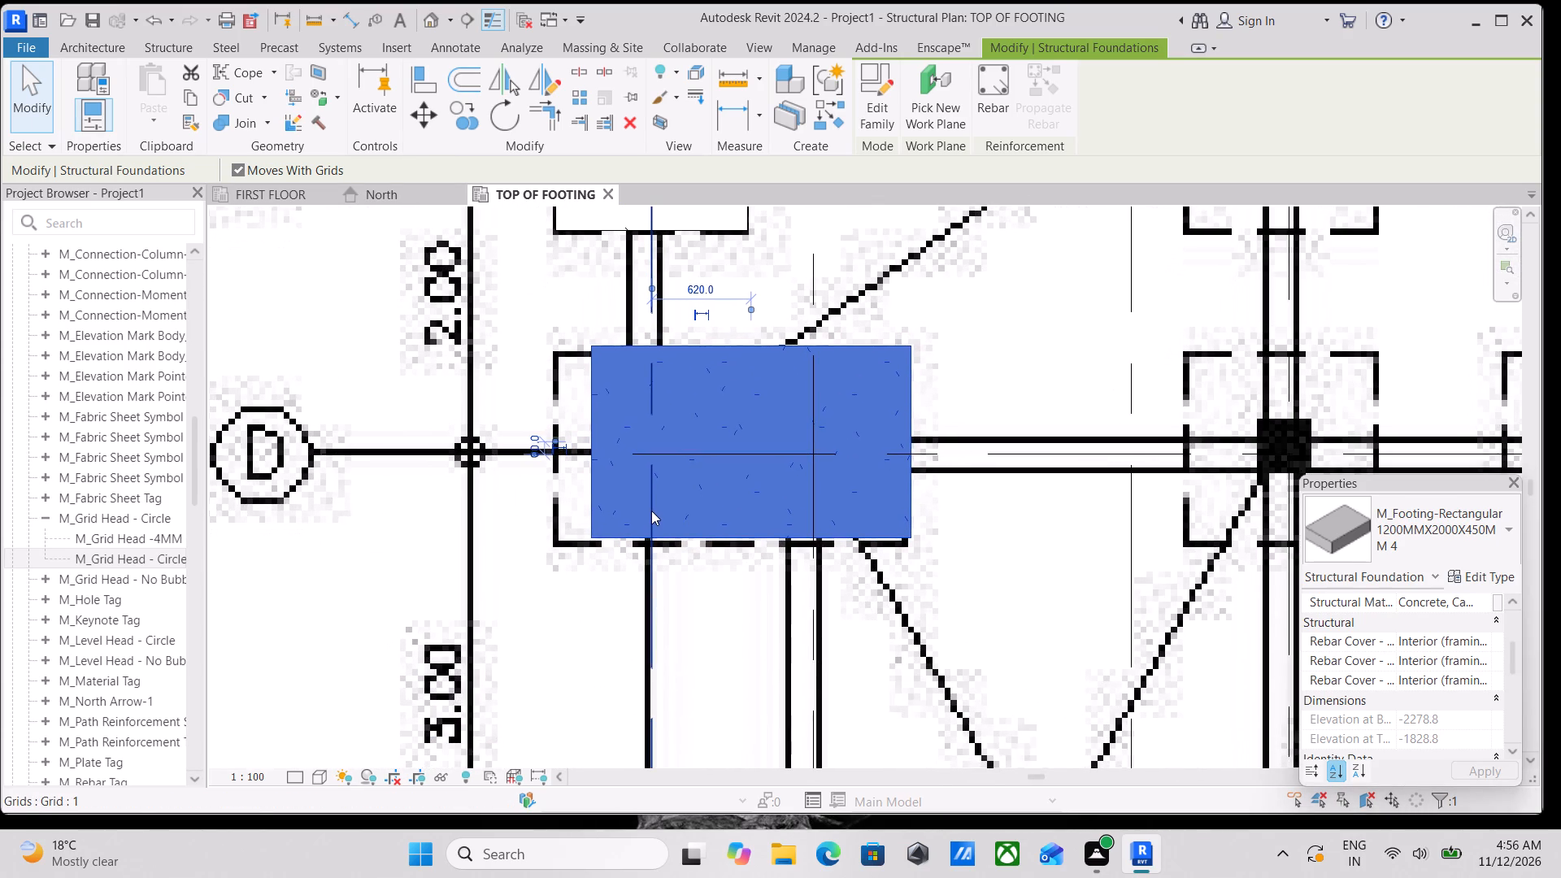
{"action": "key", "text": "Left"}
{"action": "key", "text": "Left"}
{"action": "key", "text": "Left"}
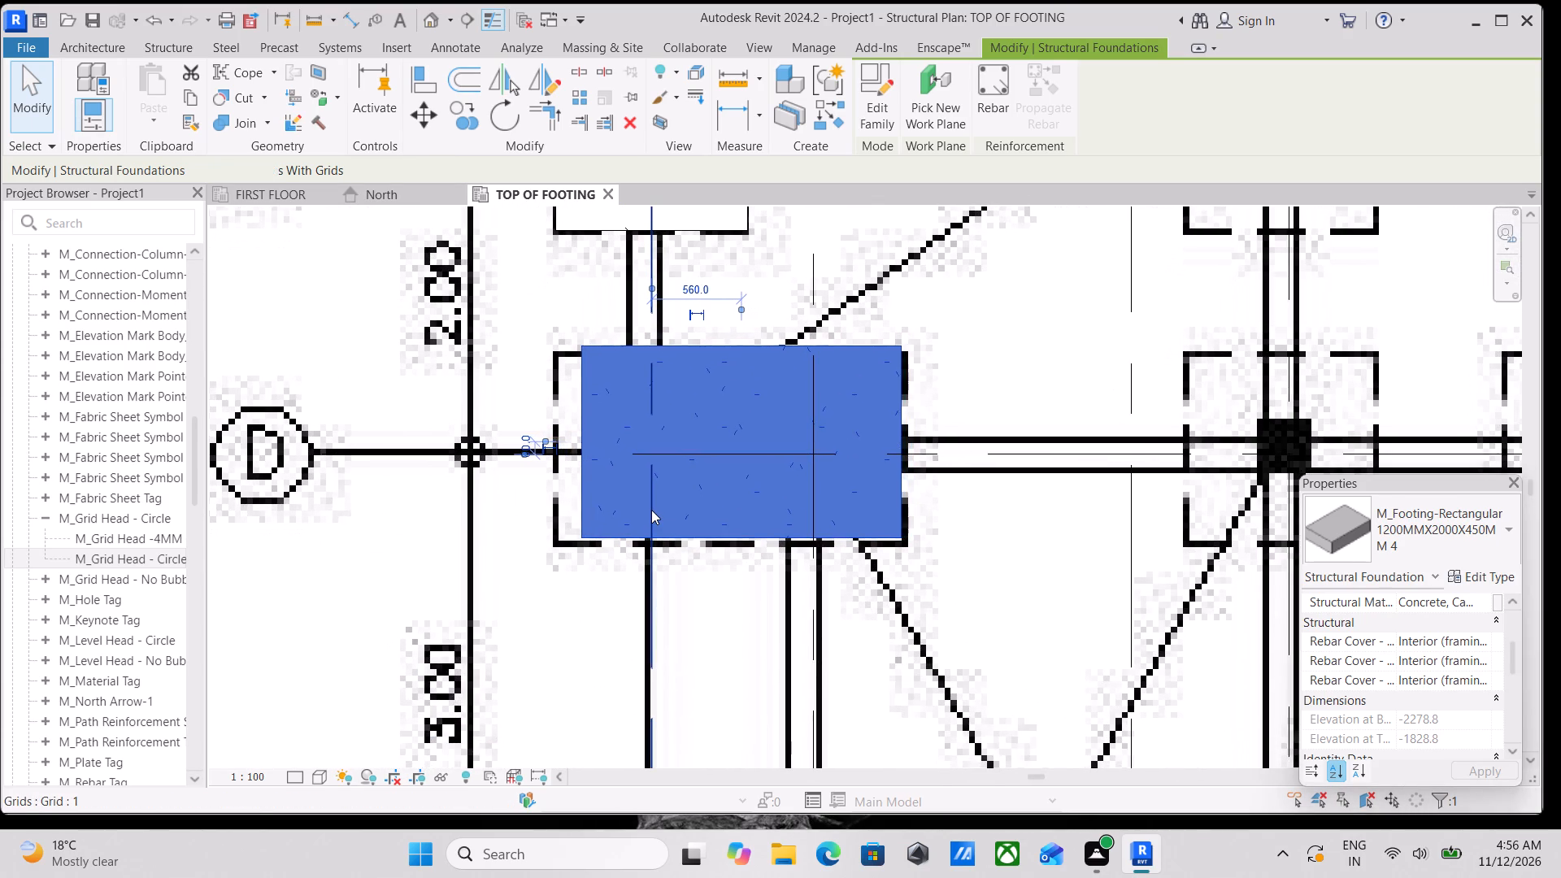
{"action": "key", "text": "Left"}
{"action": "key", "text": "Left"}
{"action": "key", "text": "Left"}
{"action": "key", "text": "Left"}
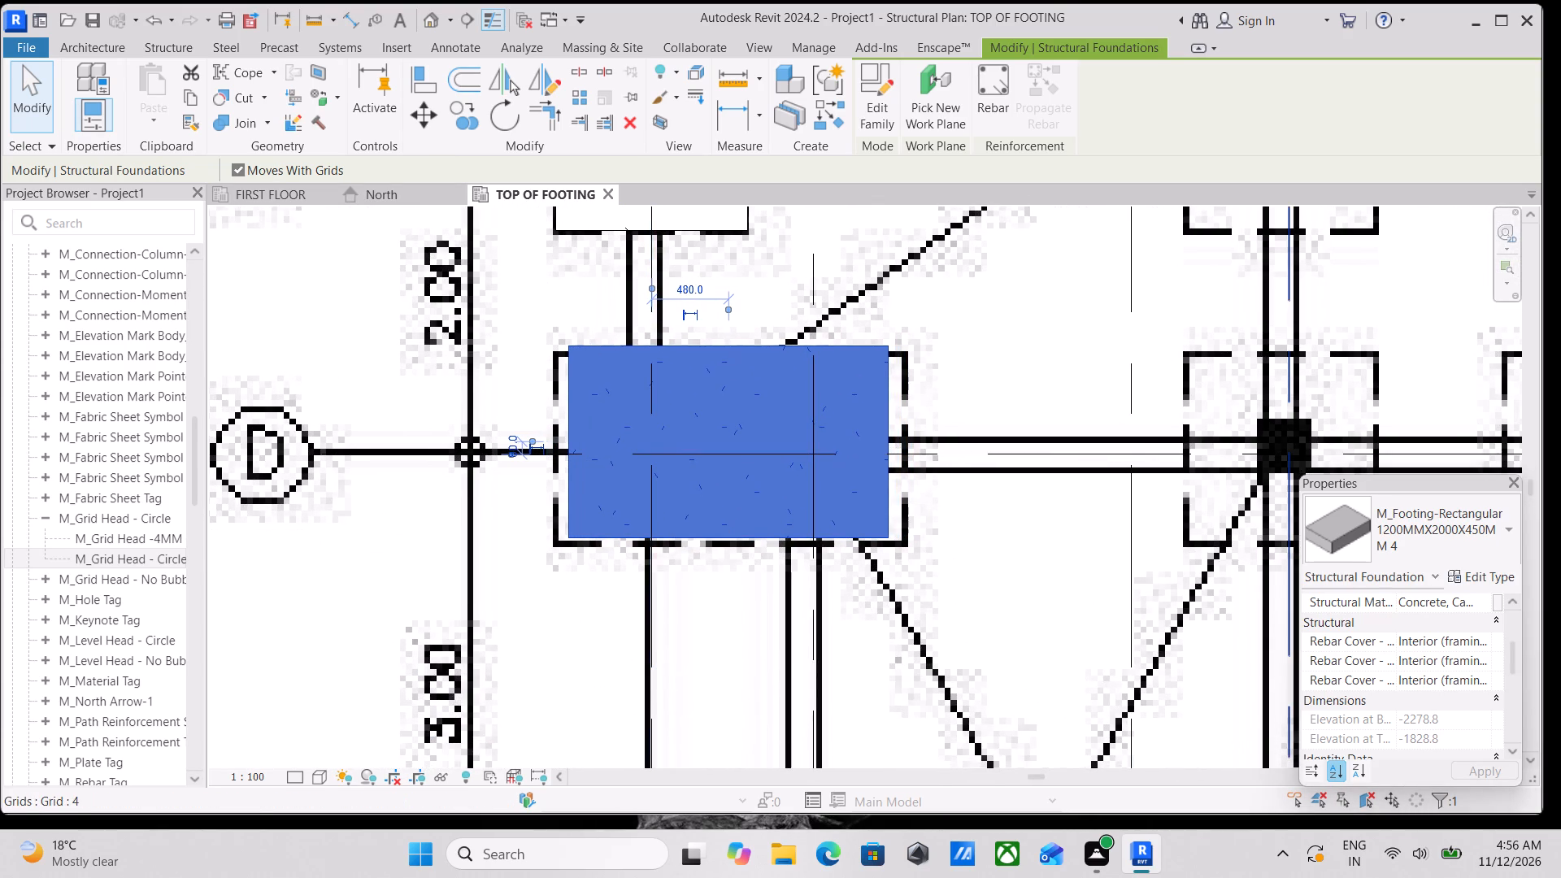
Change the type of the combined footing on grid D to 1200MMX2500X450MM 3.
{"action": "left_click", "coordinate": [1505, 573]}
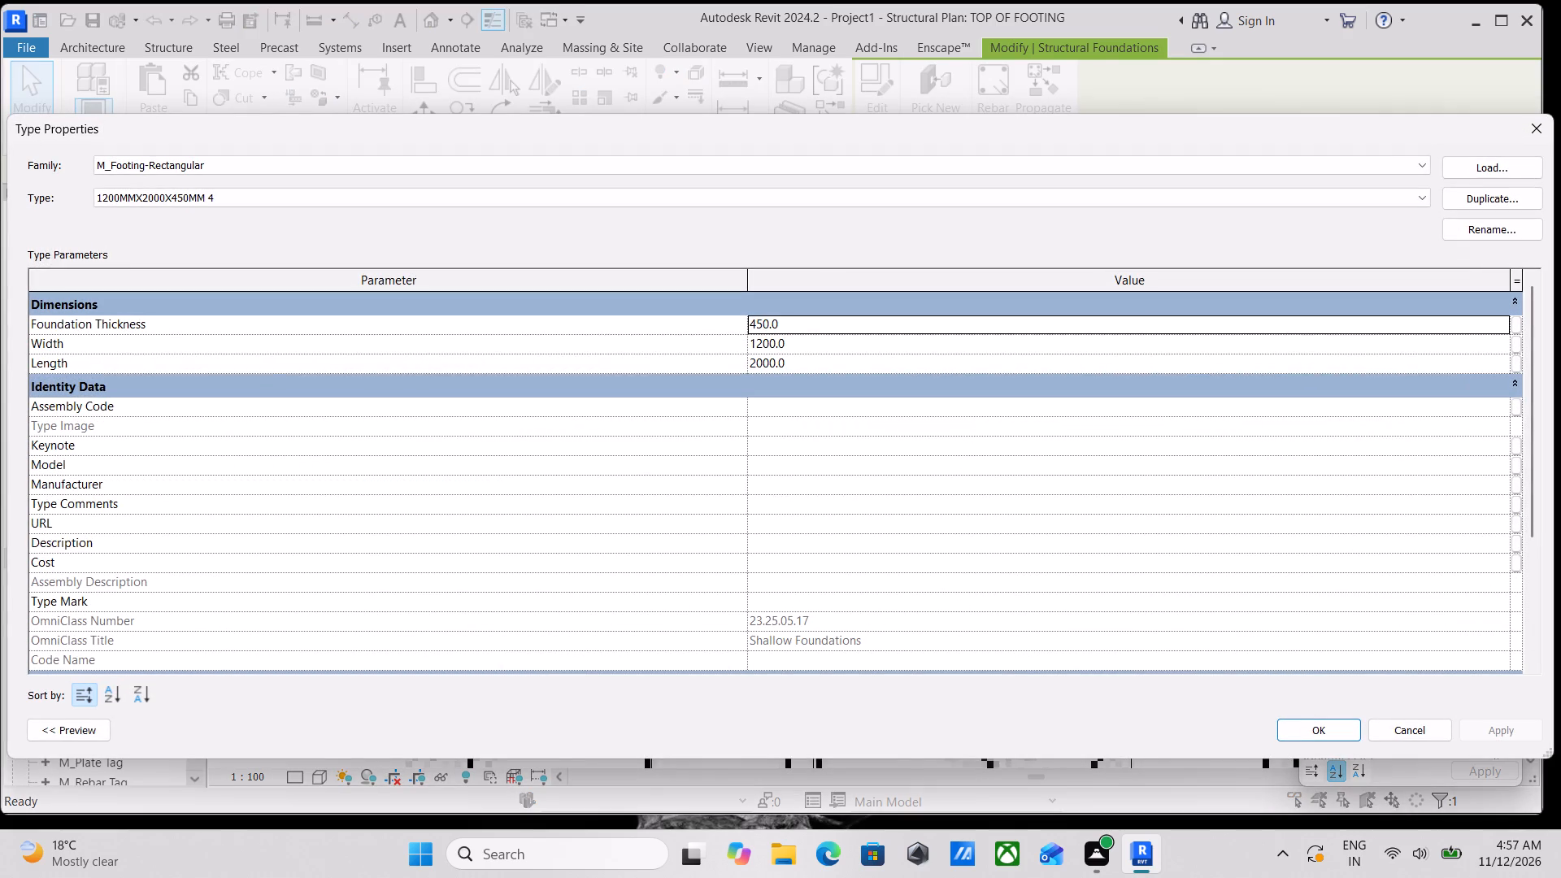
{"action": "left_click", "coordinate": [1532, 127]}
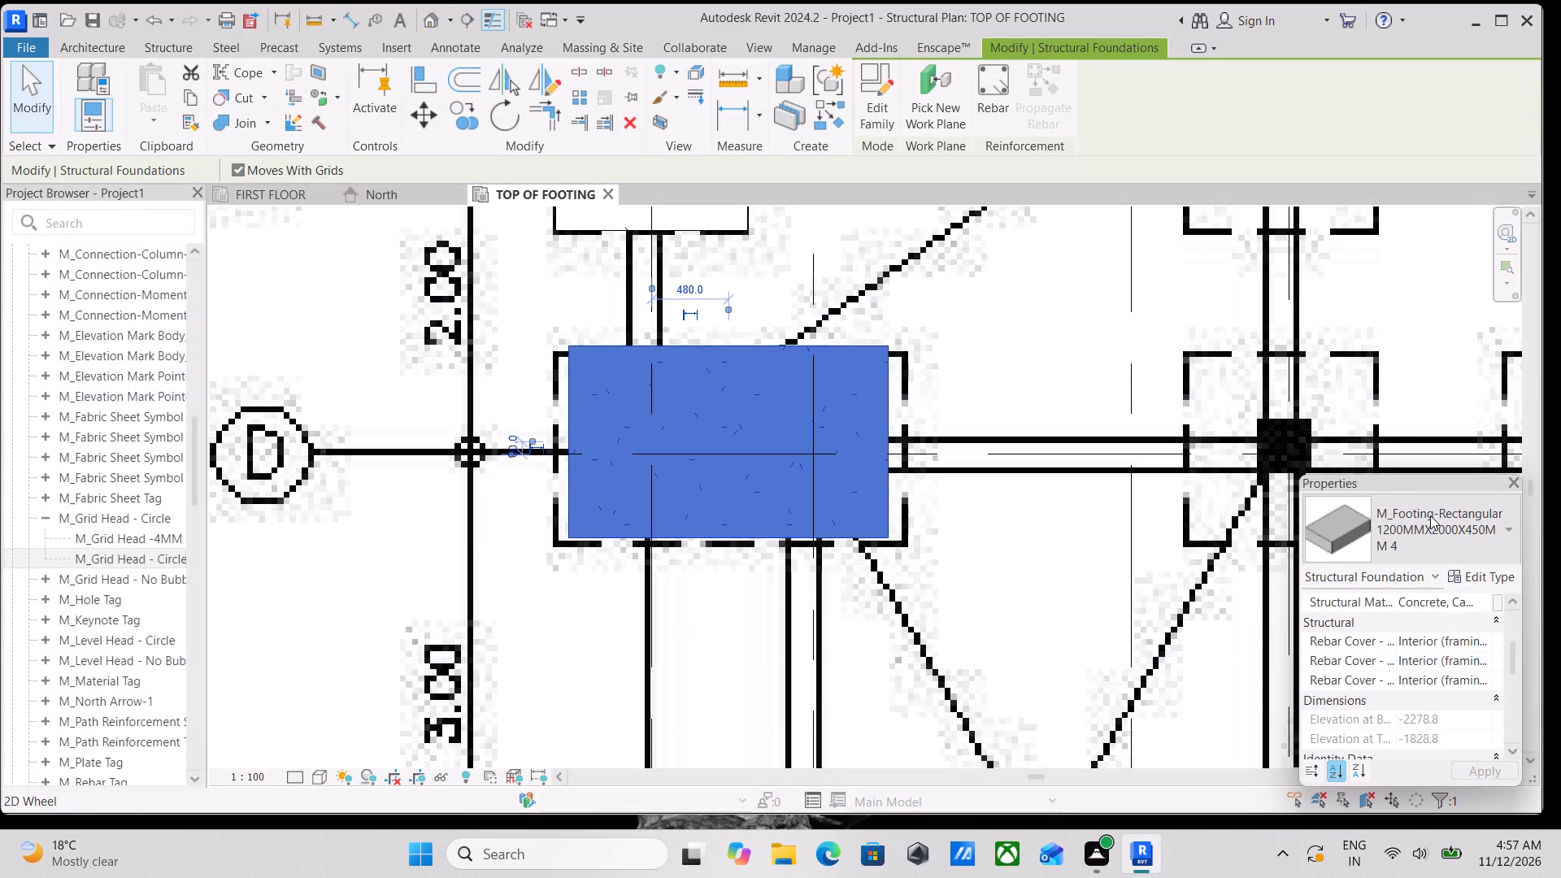
{"action": "left_click", "coordinate": [1430, 515]}
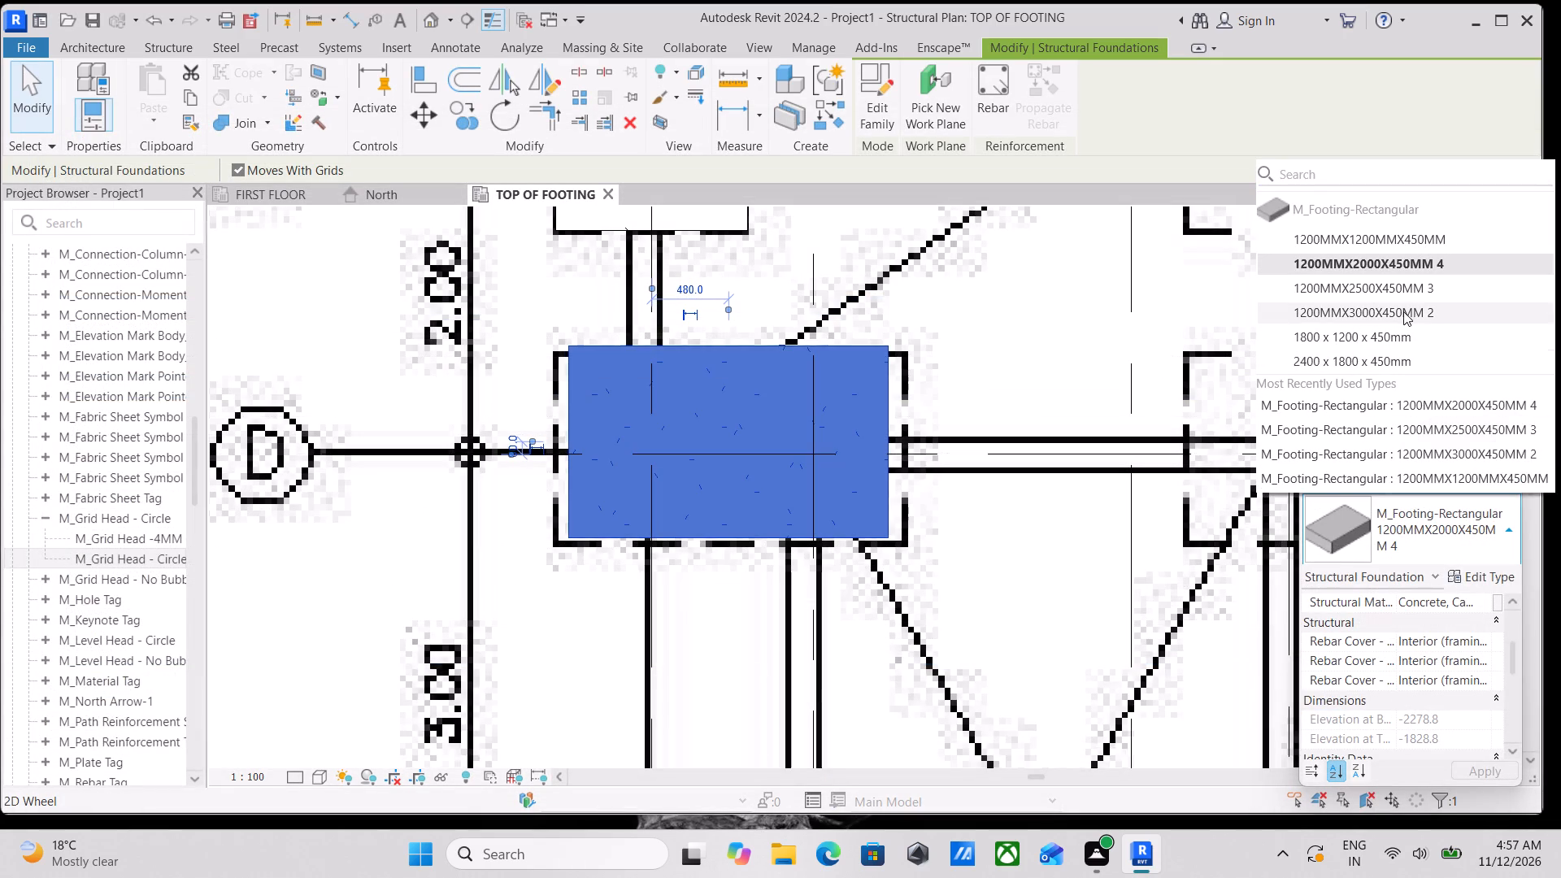
{"action": "left_click", "coordinate": [1329, 285]}
{"action": "middle_click_drag", "start_coordinate": [863, 459], "coordinate": [876, 500]}
{"action": "scroll", "coordinate": [873, 493], "scroll_direction": "down", "scroll_amount": 1}
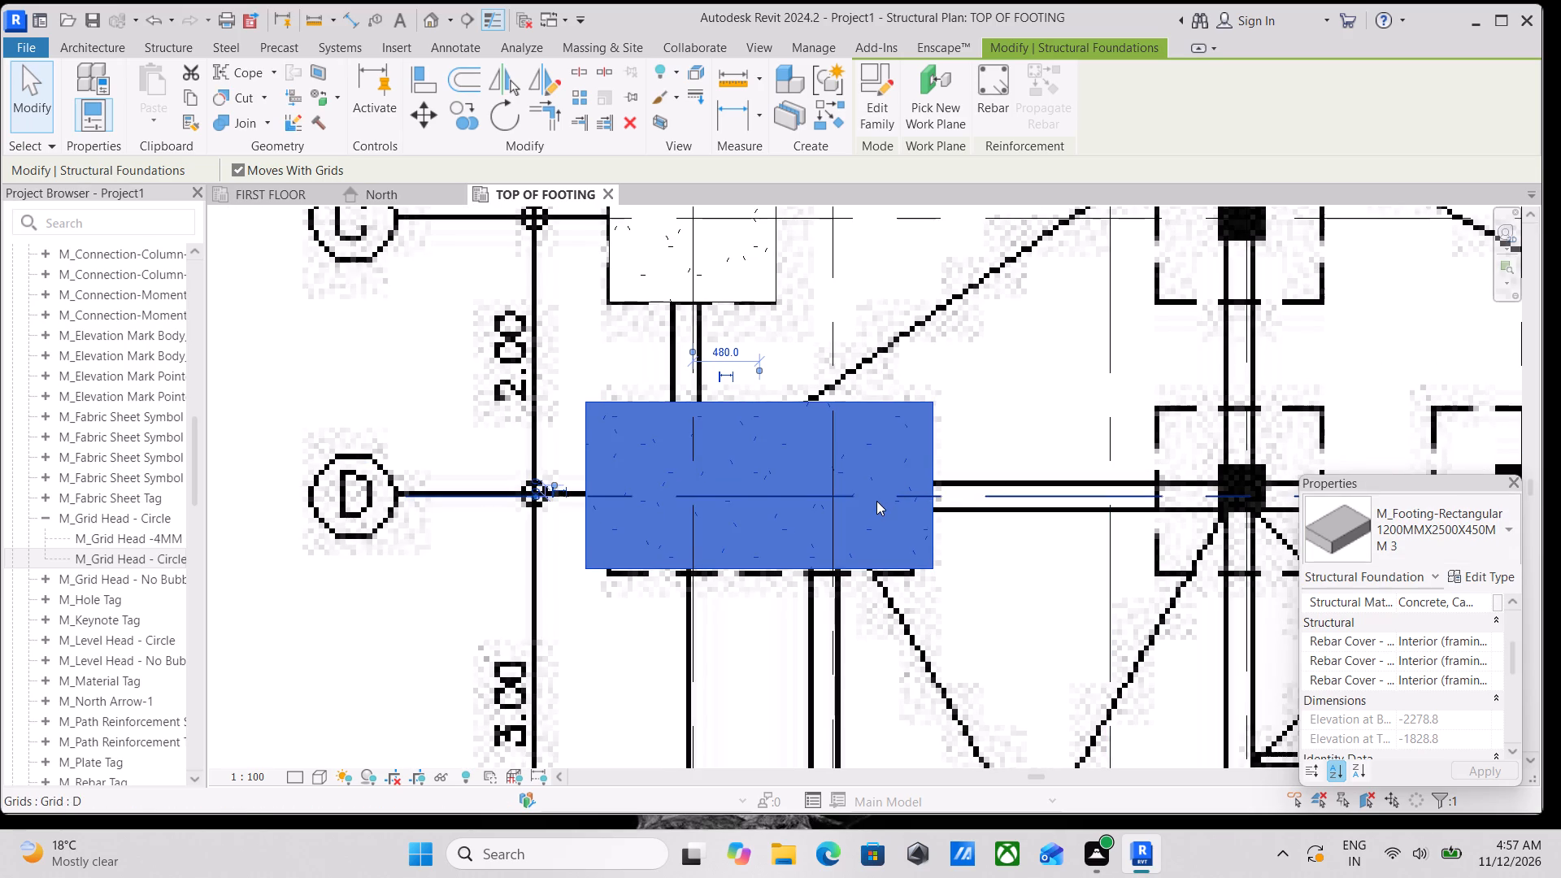
{"action": "middle_click_drag", "start_coordinate": [876, 501], "coordinate": [876, 532]}
{"action": "middle_click_drag", "start_coordinate": [836, 590], "coordinate": [833, 499]}
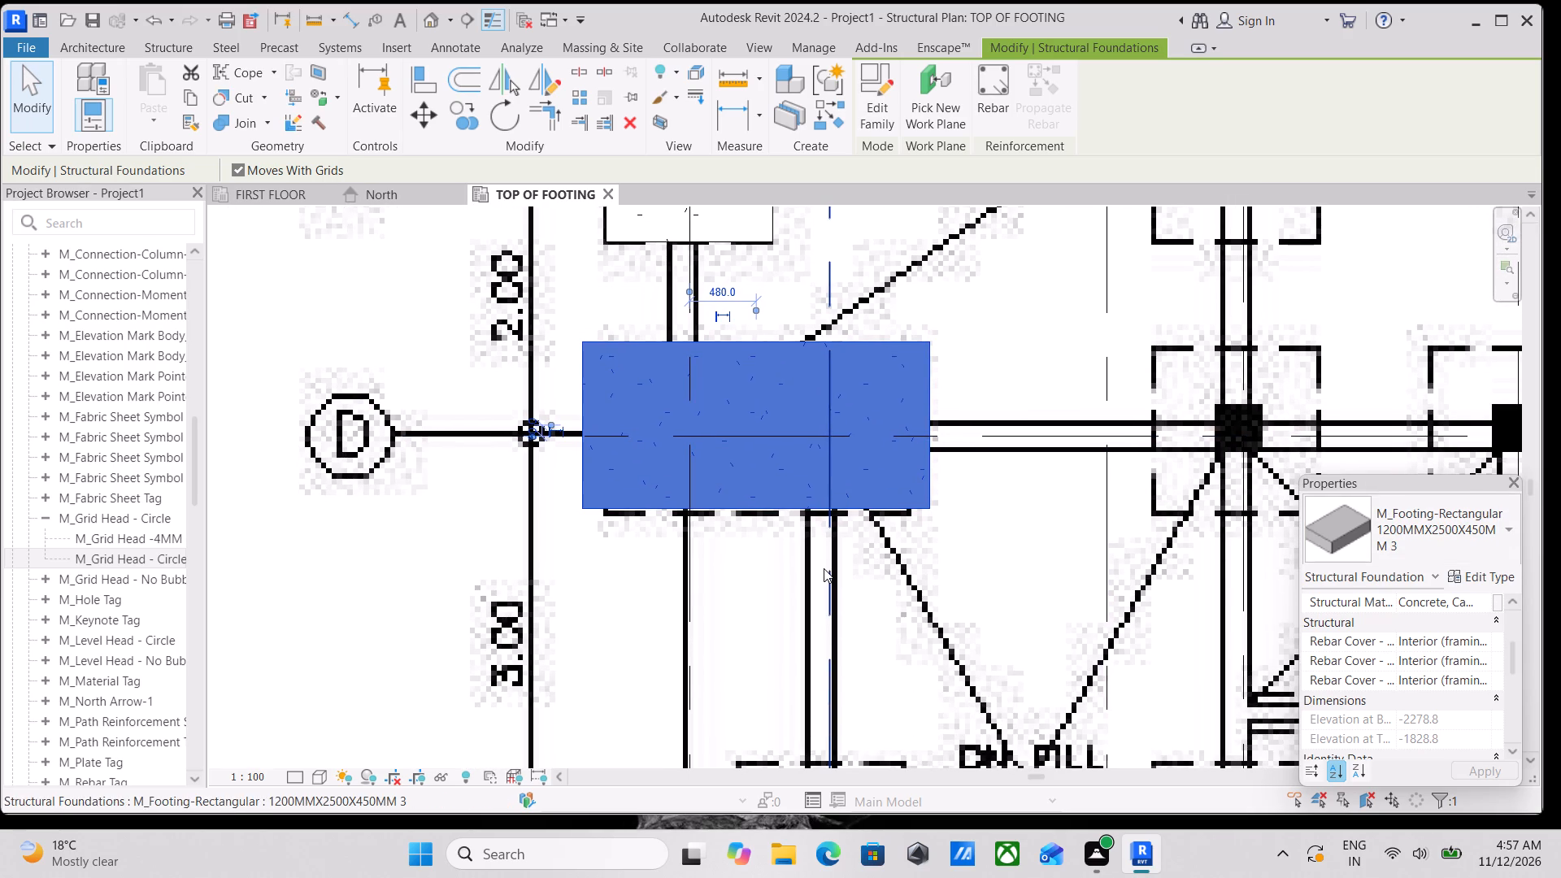
Nudge the 1200MMX2500X450MM 3 combined footing on grid D perpendicular to the grid so it fits its dashed plan outline.
{"action": "key", "text": "Down"}
{"action": "key", "text": "Down"}
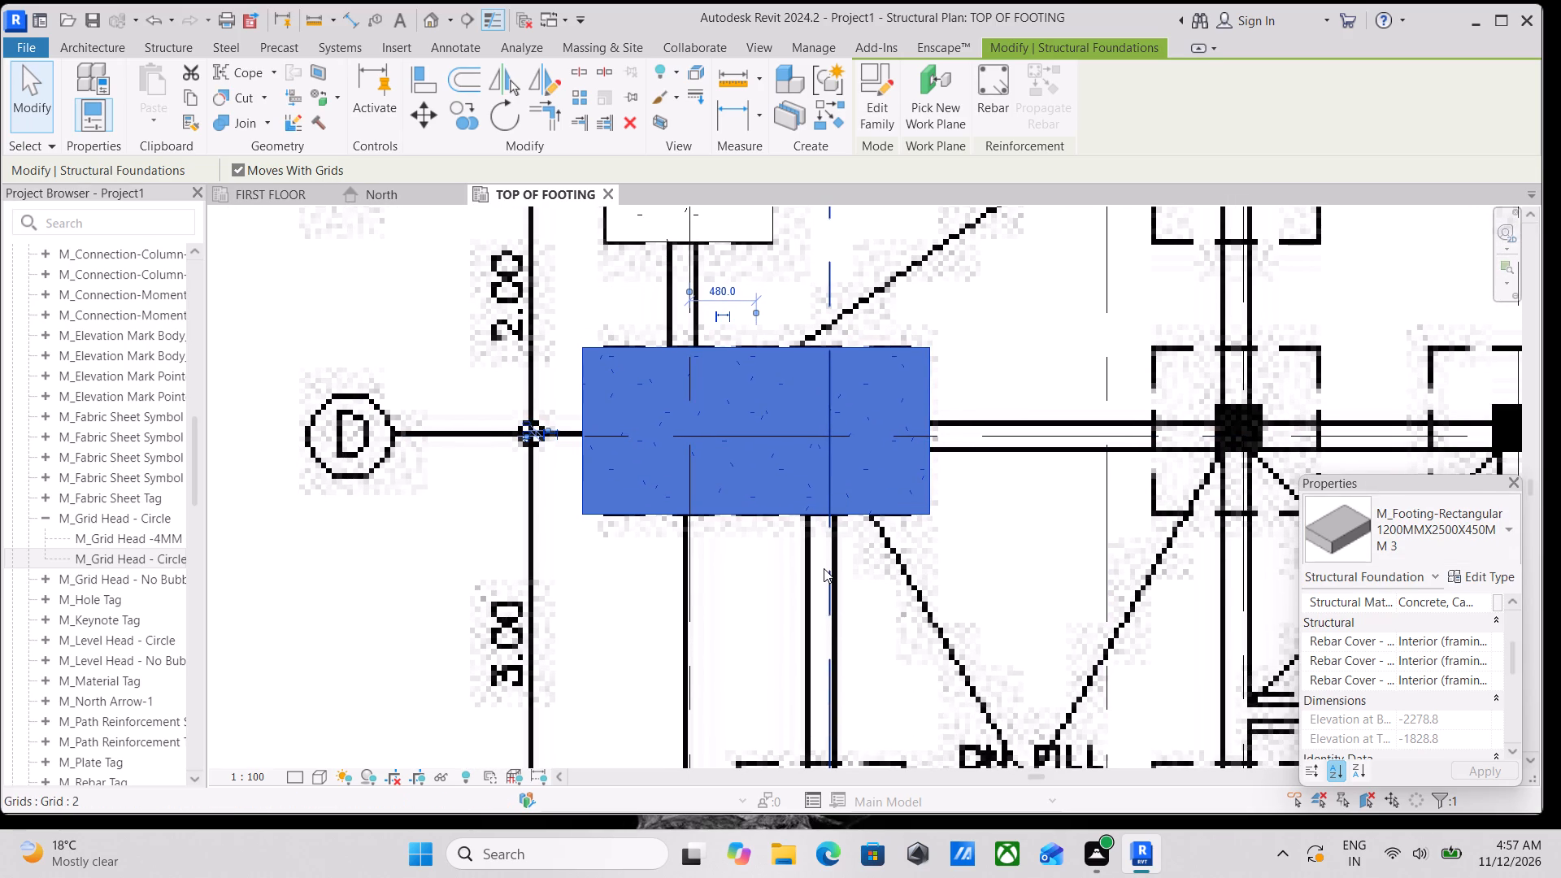
{"action": "key", "text": "Up"}
{"action": "scroll", "coordinate": [824, 567], "scroll_direction": "down", "scroll_amount": 2}
{"action": "key", "text": "Escape"}
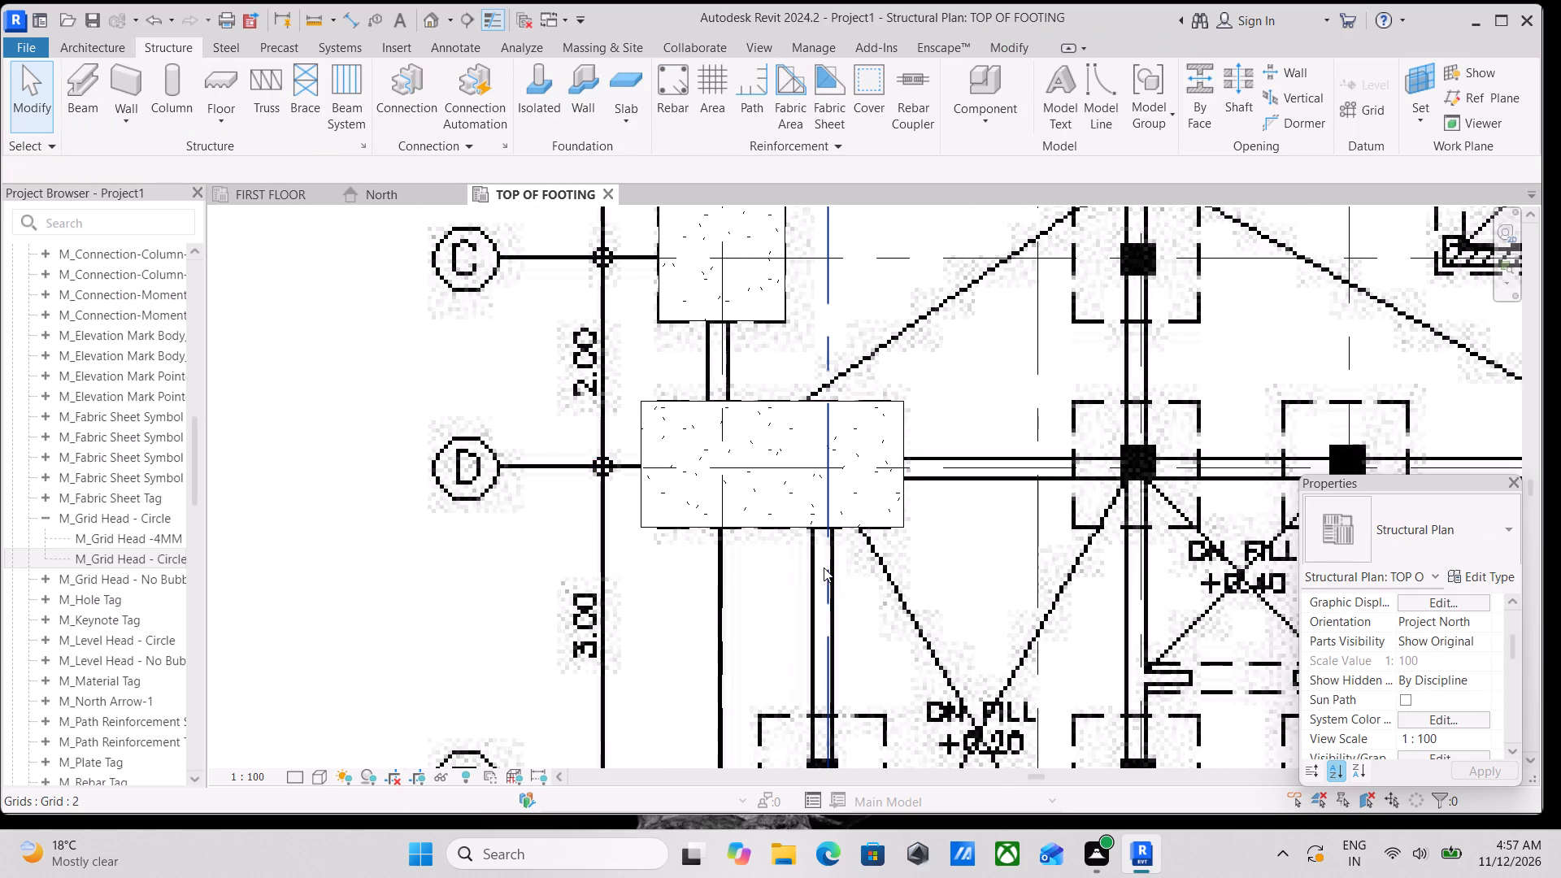
Create a similar footing from the 1200MMX1200MMX450MM footing on grid C and place it at the column on grids D and 4.
{"action": "scroll", "coordinate": [778, 529], "scroll_direction": "down", "scroll_amount": 1}
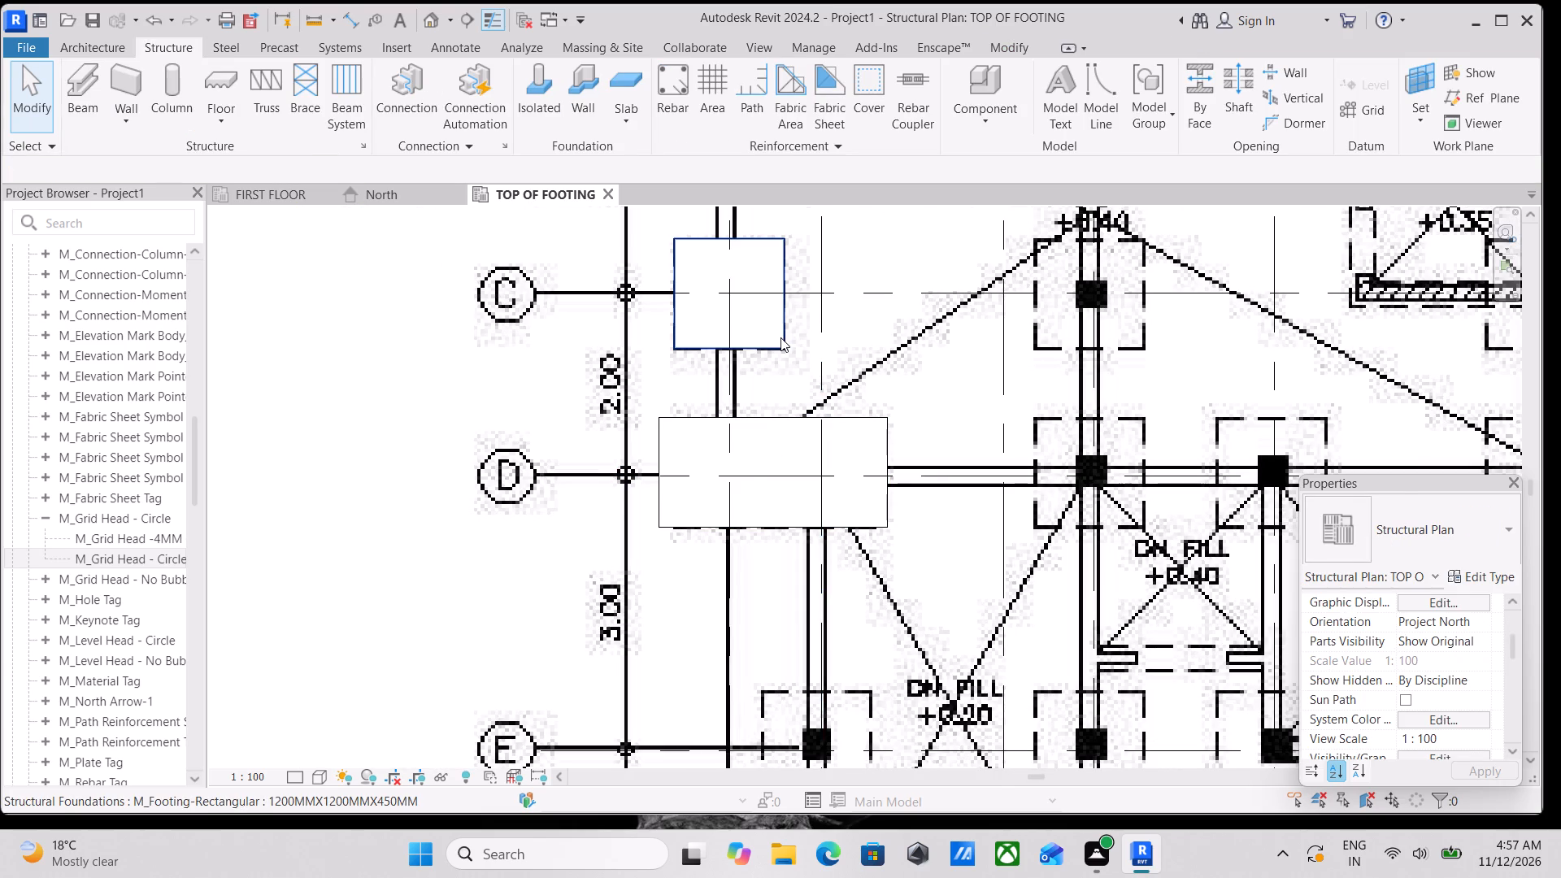
{"action": "left_click", "coordinate": [780, 336]}
{"action": "type", "text": "CS"}
{"action": "scroll", "coordinate": [894, 455], "scroll_direction": "down", "scroll_amount": 1}
{"action": "middle_click_drag", "start_coordinate": [891, 450], "coordinate": [738, 405]}
{"action": "scroll", "coordinate": [967, 422], "scroll_direction": "up", "scroll_amount": 1}
{"action": "middle_click_drag", "start_coordinate": [960, 419], "coordinate": [900, 415]}
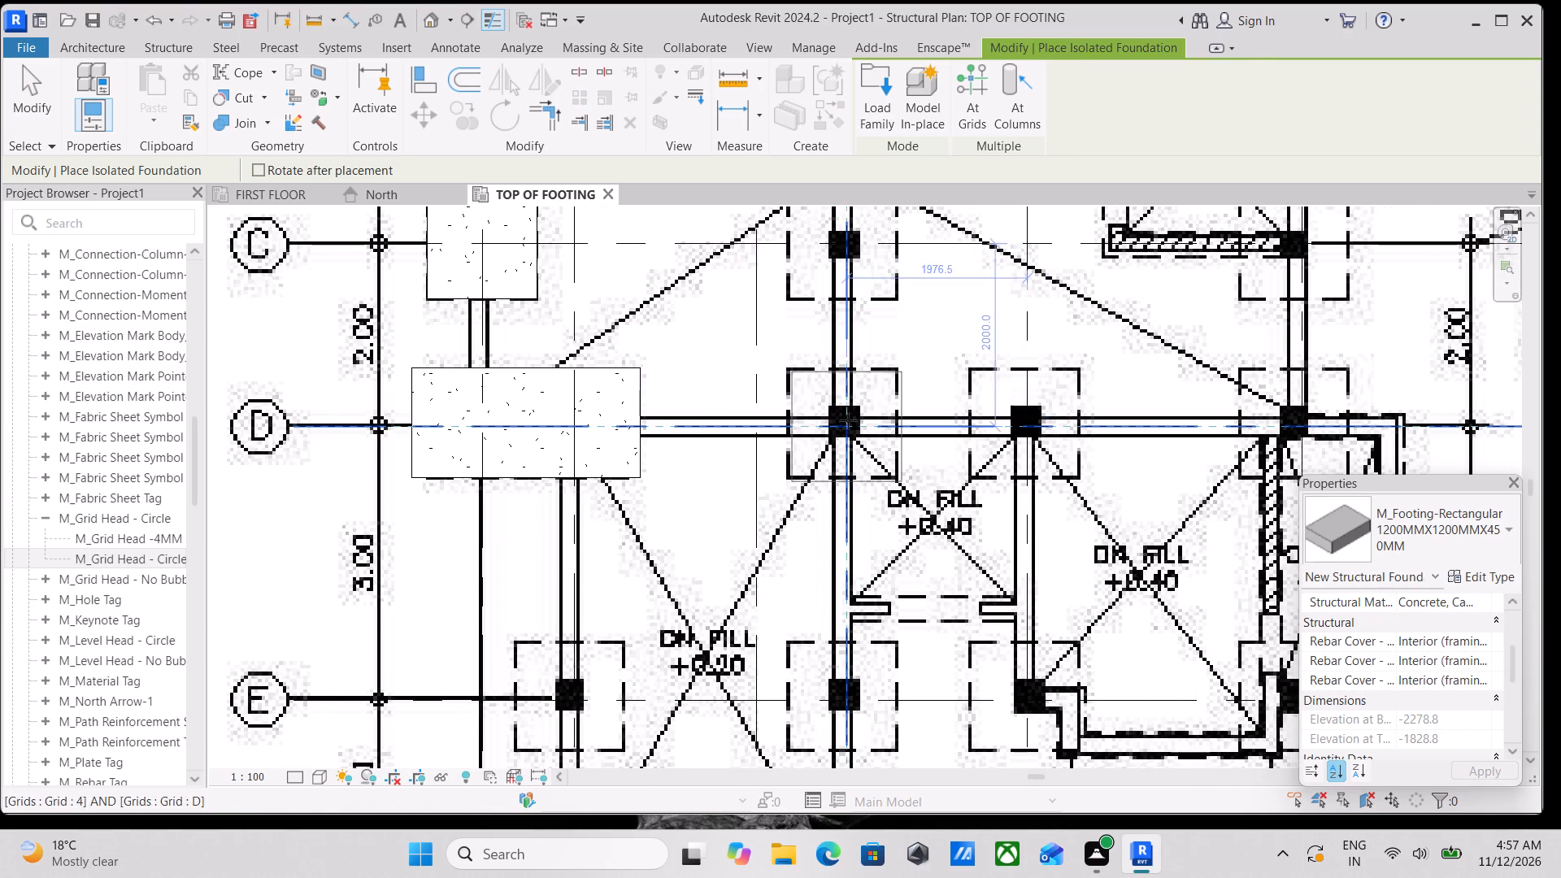
{"action": "left_click", "coordinate": [847, 419]}
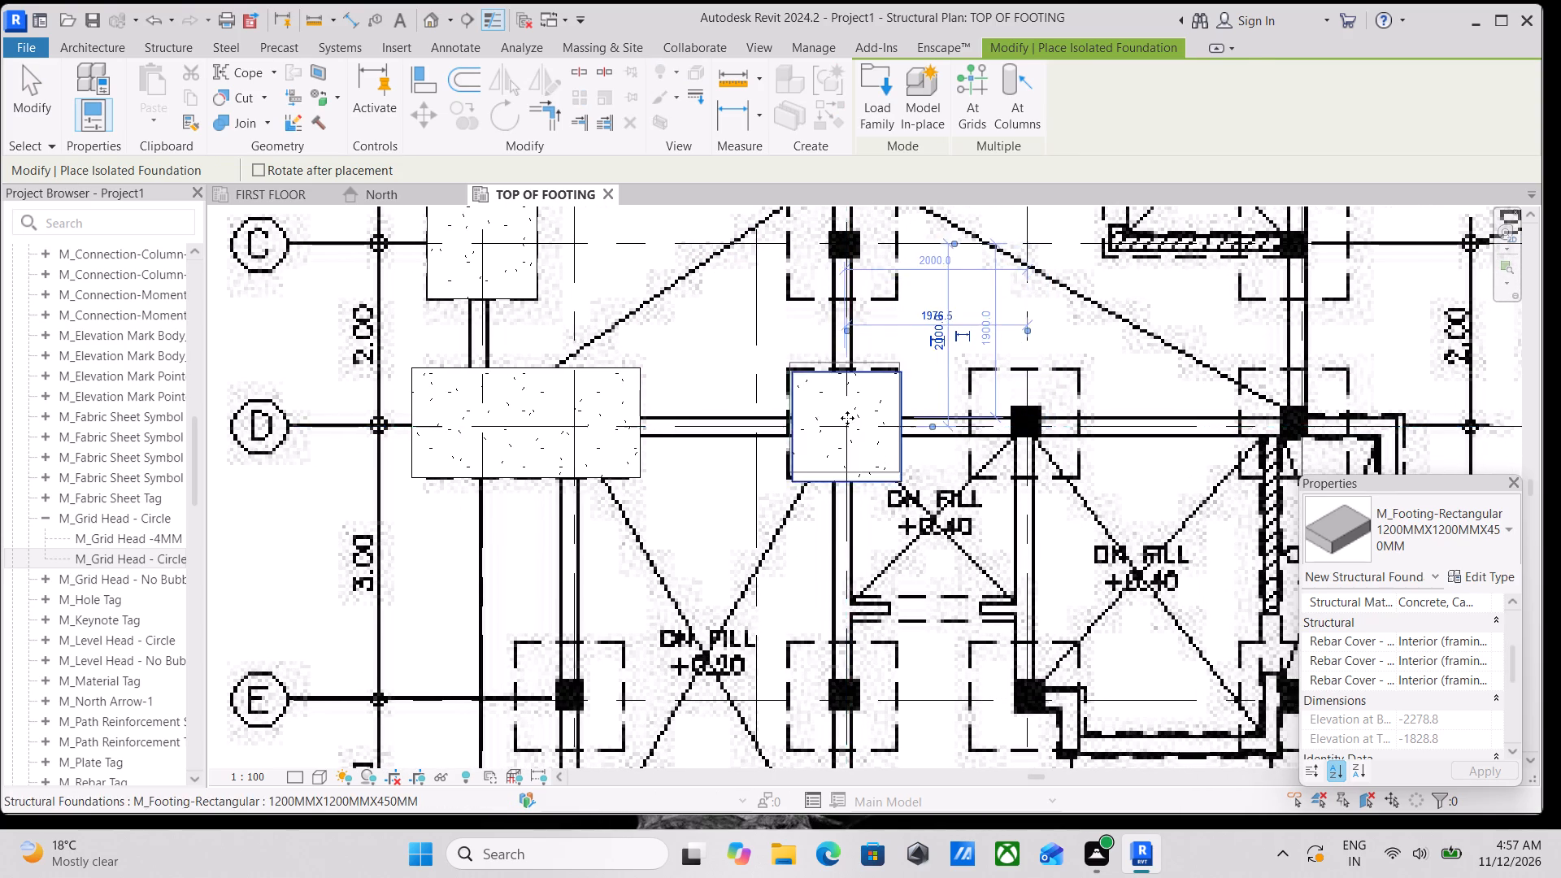
Place two more 1200MMX1200MMX450MM footings along grid D, at the columns on grids 5 and 6.
{"action": "scroll", "coordinate": [847, 418], "scroll_direction": "down", "scroll_amount": 2}
{"action": "middle_click_drag", "start_coordinate": [844, 415], "coordinate": [755, 415]}
{"action": "scroll", "coordinate": [875, 421], "scroll_direction": "up", "scroll_amount": 1}
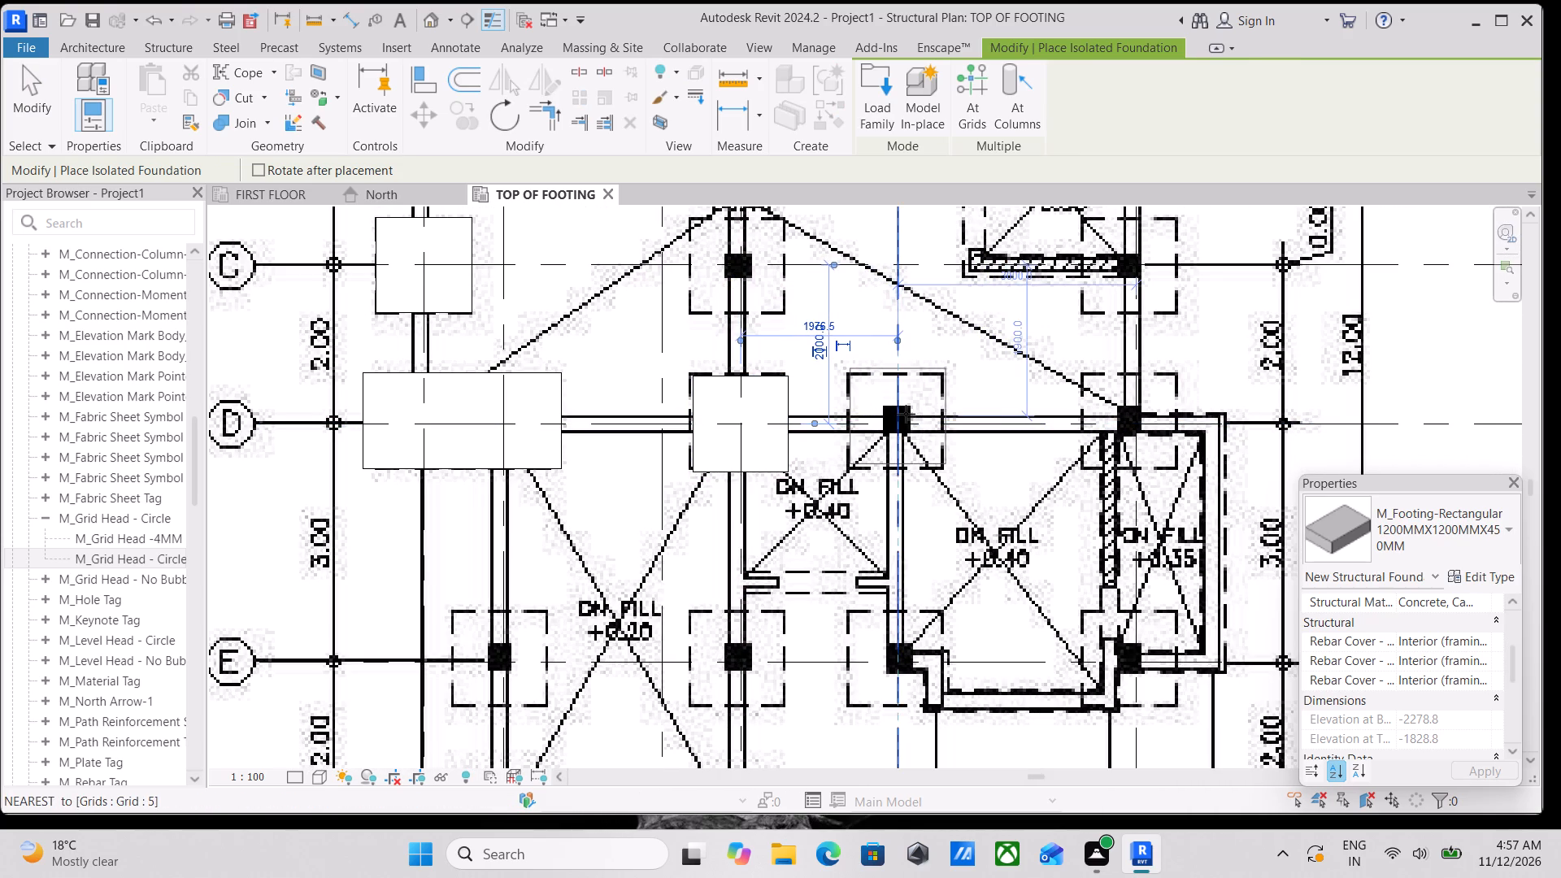
{"action": "left_click", "coordinate": [900, 417]}
{"action": "scroll", "coordinate": [900, 416], "scroll_direction": "down", "scroll_amount": 1}
{"action": "middle_click_drag", "start_coordinate": [893, 414], "coordinate": [704, 406]}
{"action": "middle_click_drag", "start_coordinate": [833, 380], "coordinate": [798, 387]}
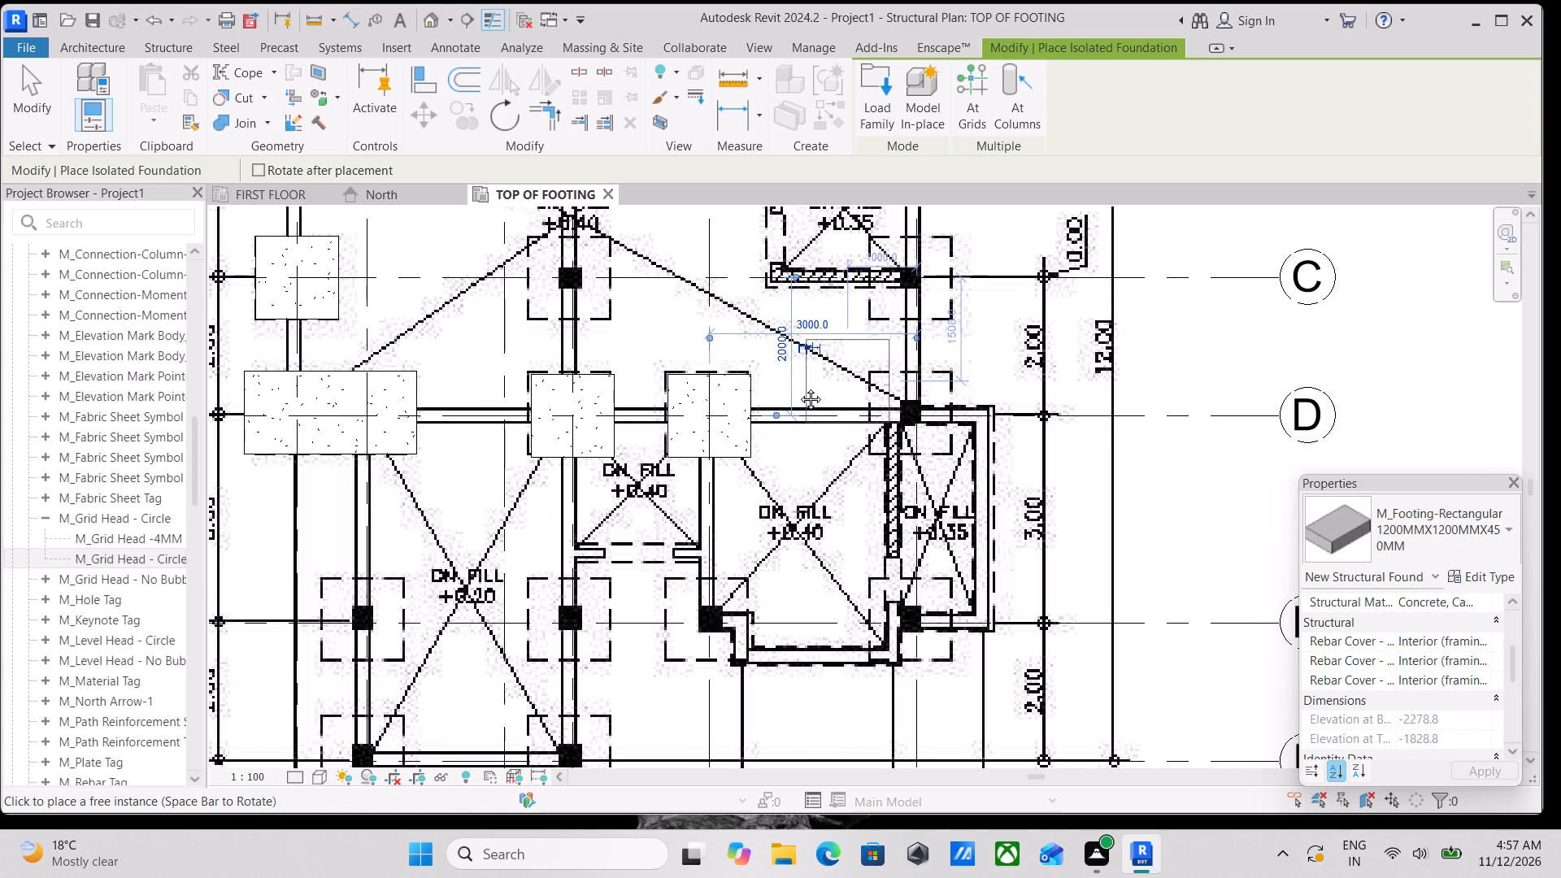
{"action": "middle_click_drag", "start_coordinate": [798, 387], "coordinate": [741, 412]}
{"action": "scroll", "coordinate": [805, 441], "scroll_direction": "up", "scroll_amount": 2}
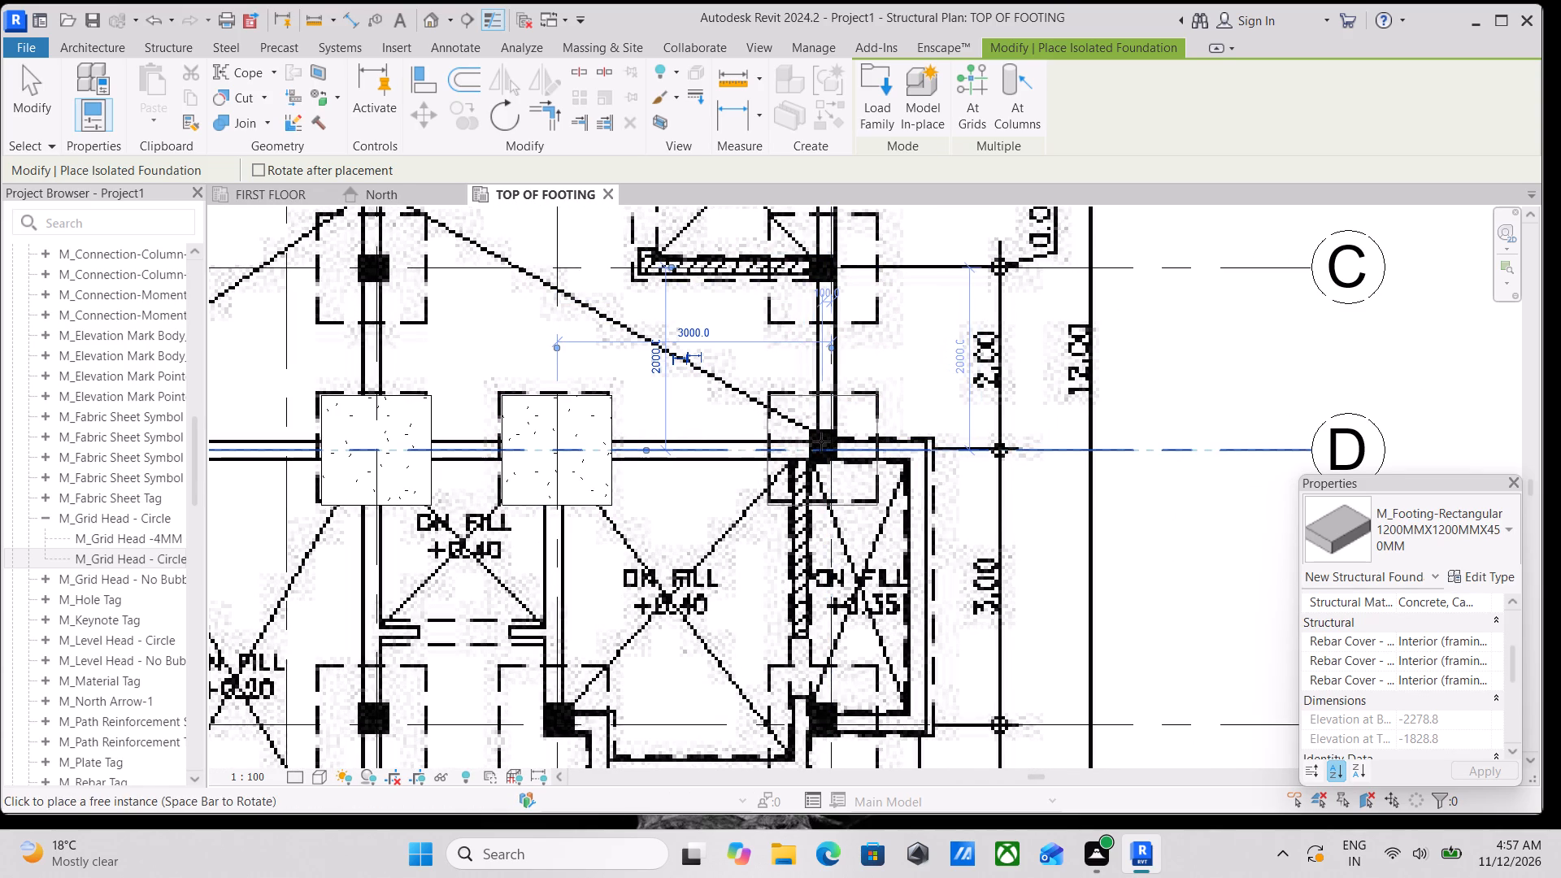
{"action": "left_click", "coordinate": [821, 441]}
Place a 1200MMX1200MMX450MM footing over the column at grids E and 6, fitted to its dashed outline.
{"action": "scroll", "coordinate": [821, 441], "scroll_direction": "down", "scroll_amount": 2}
{"action": "middle_click_drag", "start_coordinate": [821, 441], "coordinate": [773, 285]}
{"action": "middle_click_drag", "start_coordinate": [815, 542], "coordinate": [814, 524]}
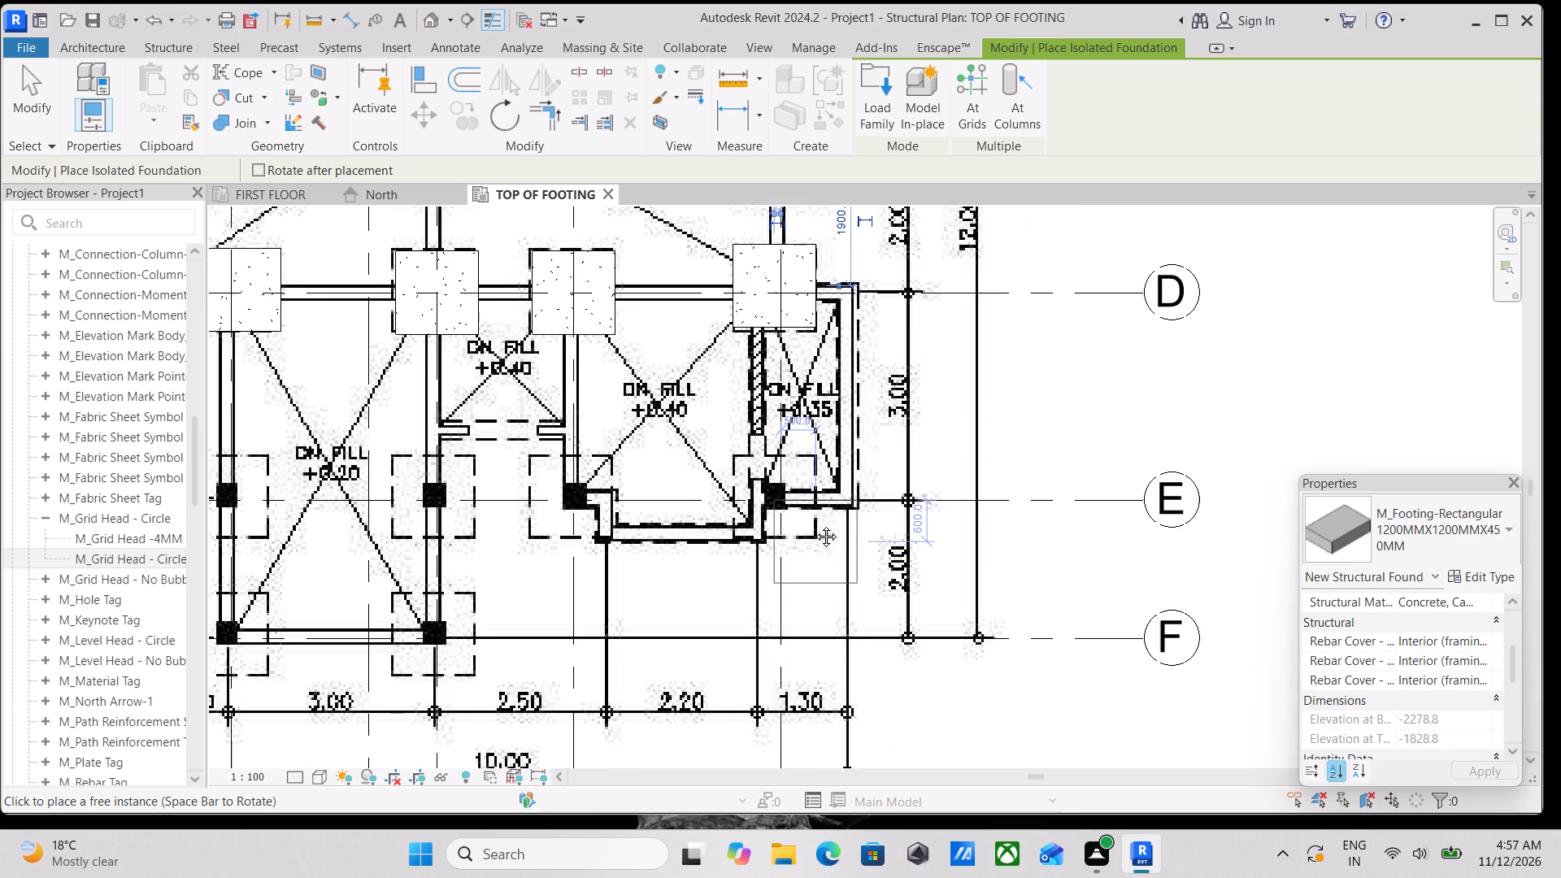
{"action": "middle_click_drag", "start_coordinate": [814, 524], "coordinate": [821, 474]}
{"action": "scroll", "coordinate": [775, 399], "scroll_direction": "up", "scroll_amount": 2}
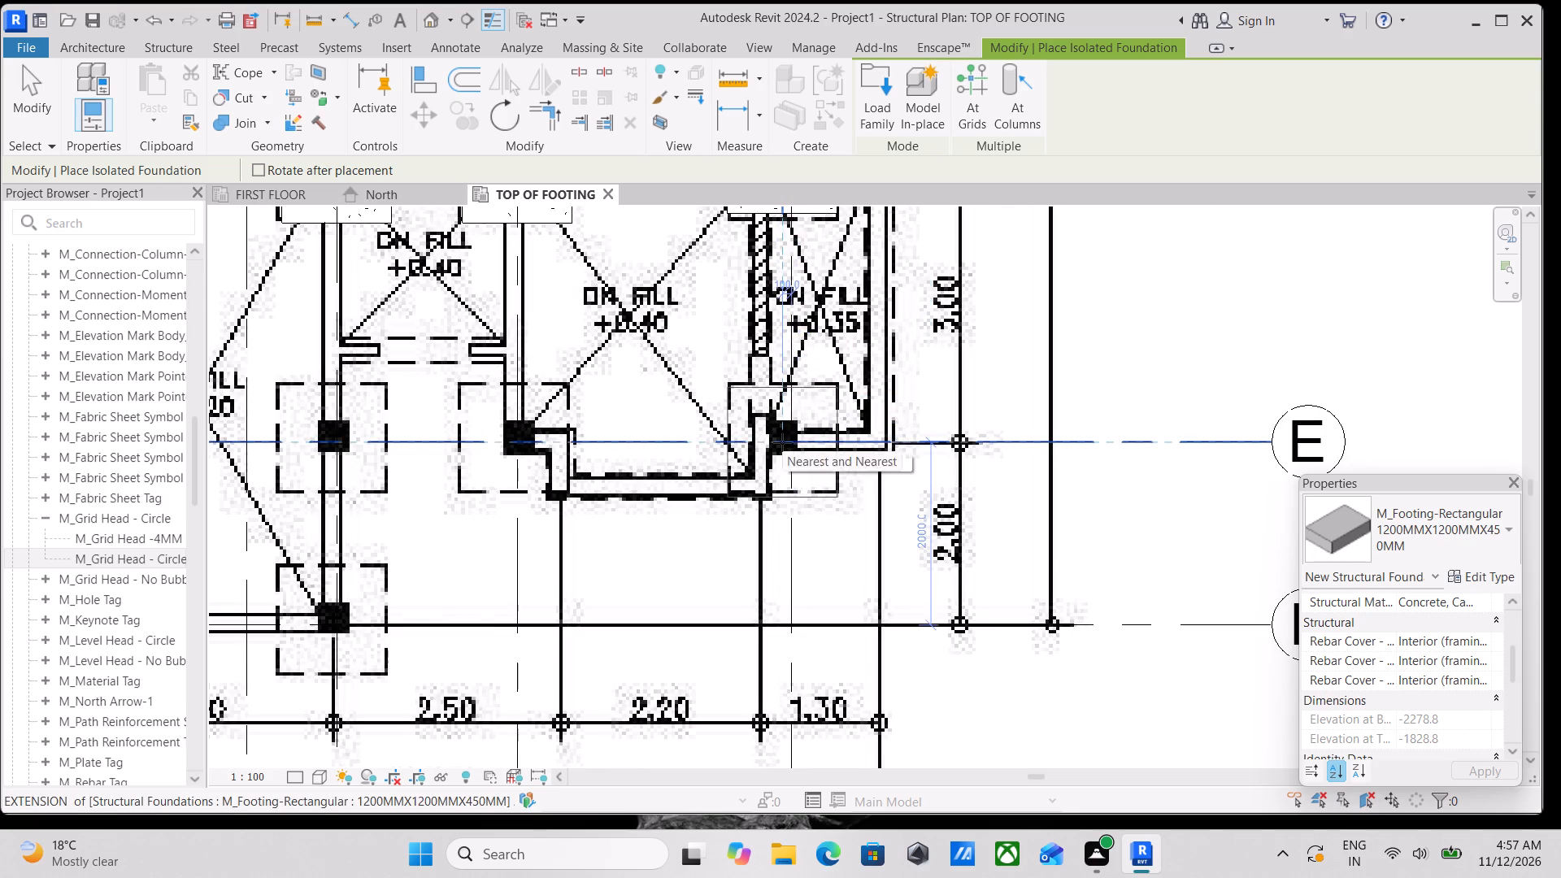
{"action": "scroll", "coordinate": [780, 432], "scroll_direction": "up", "scroll_amount": 3}
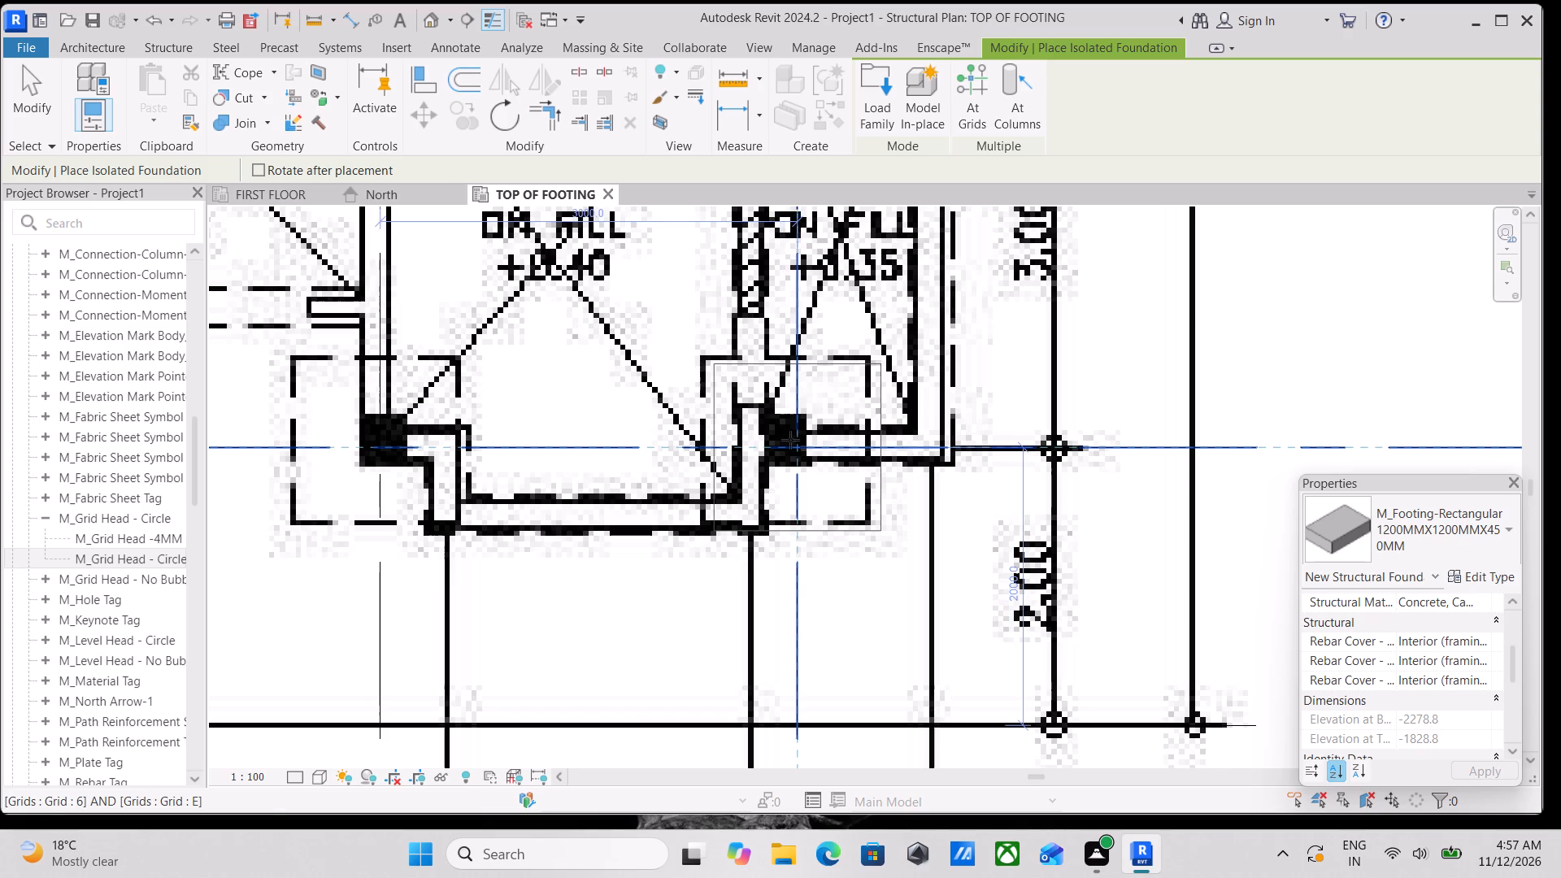
{"action": "left_click", "coordinate": [785, 437]}
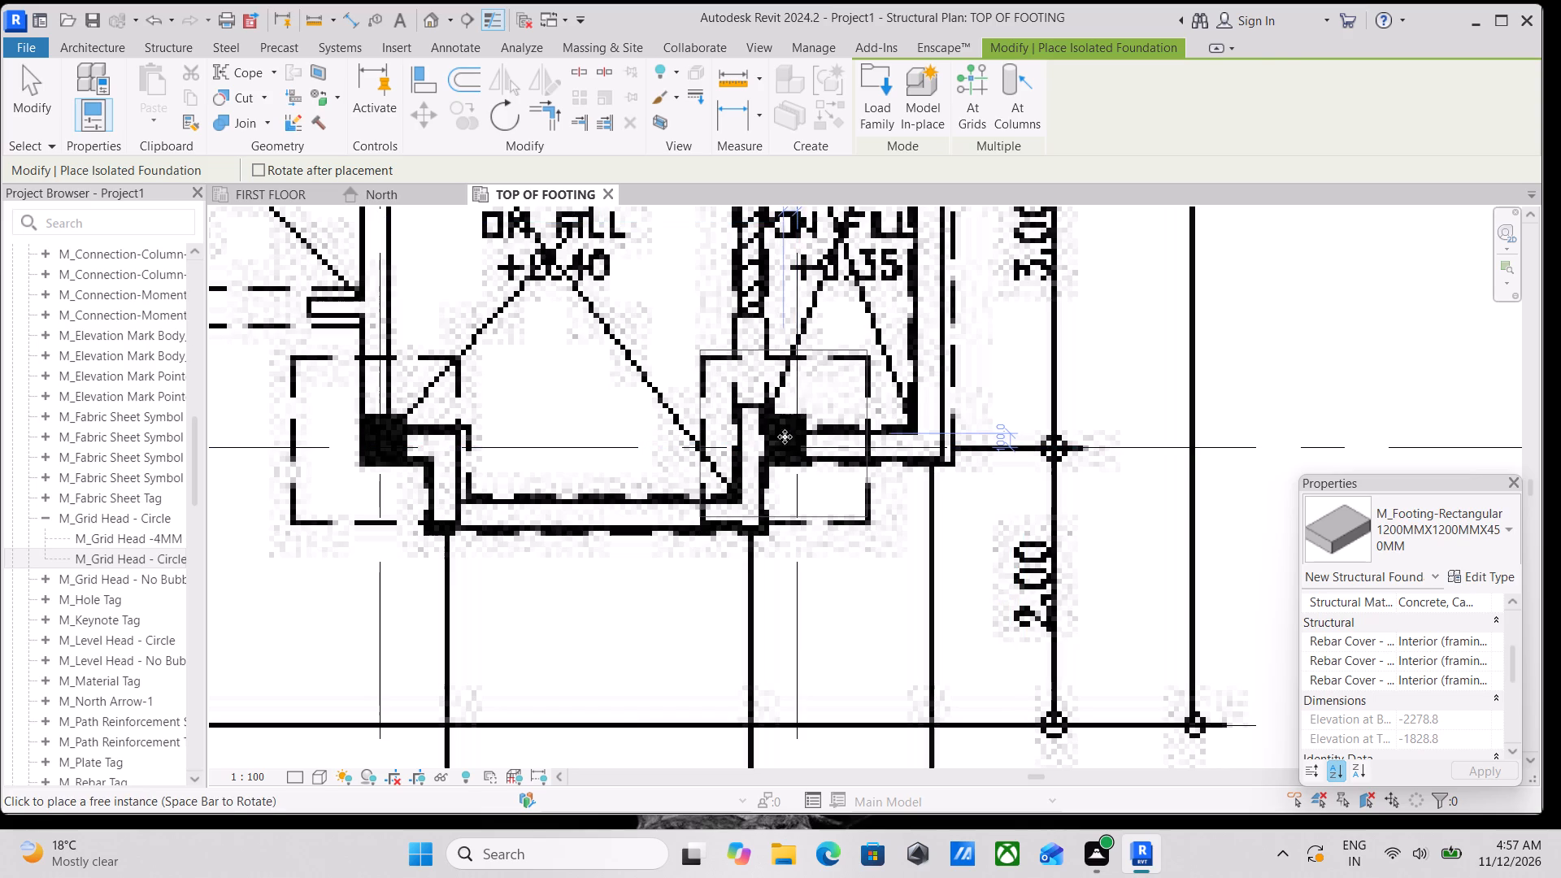
{"action": "scroll", "coordinate": [785, 437], "scroll_direction": "down", "scroll_amount": 2}
{"action": "middle_click_drag", "start_coordinate": [785, 436], "coordinate": [887, 532]}
{"action": "scroll", "coordinate": [885, 528], "scroll_direction": "down", "scroll_amount": 1}
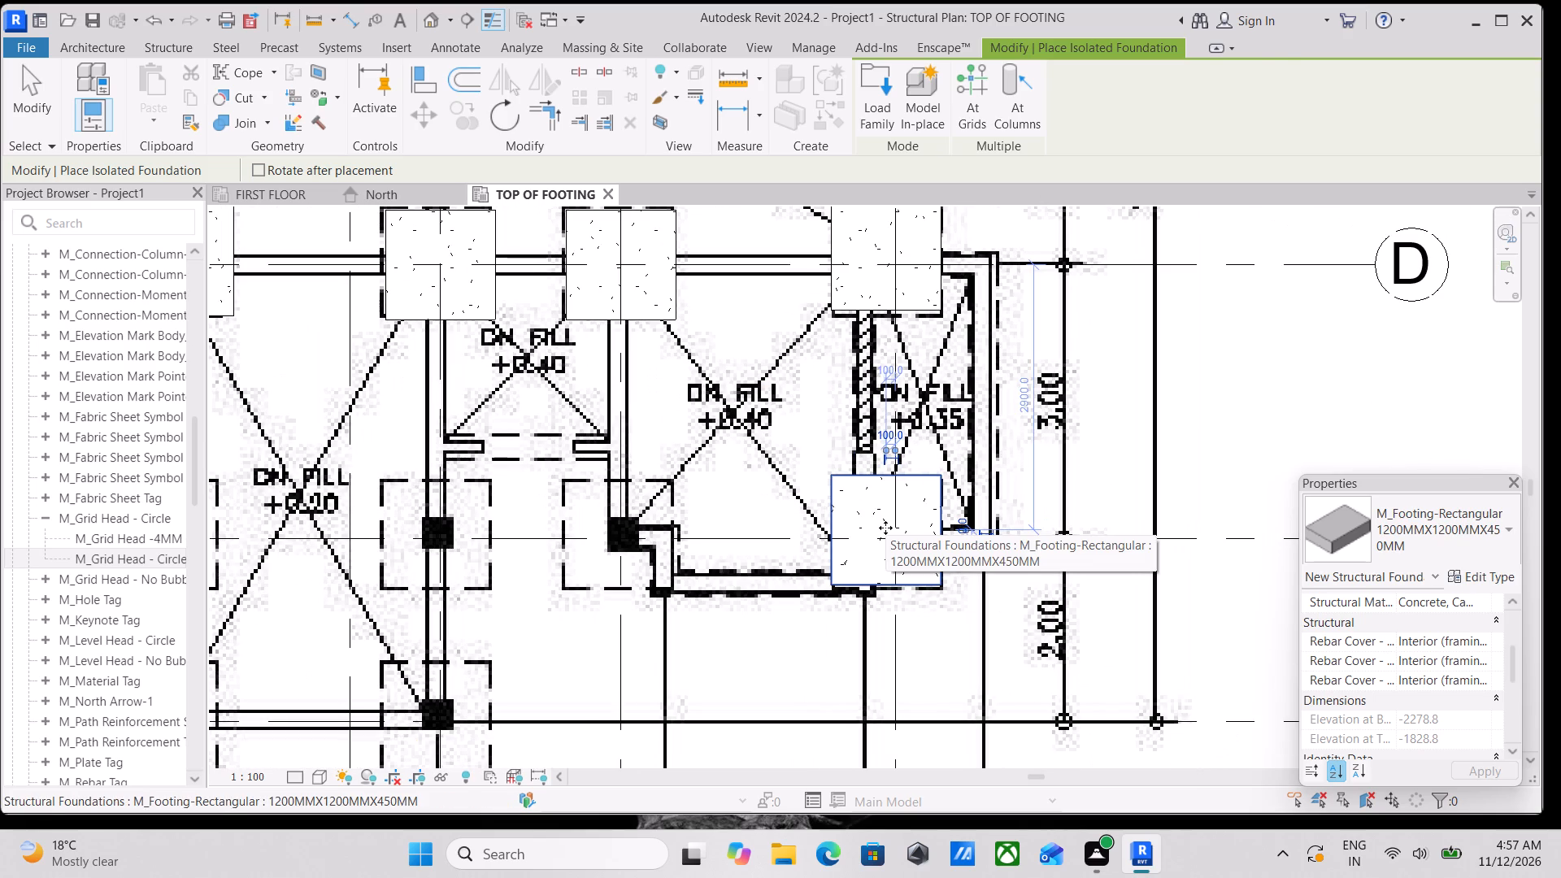
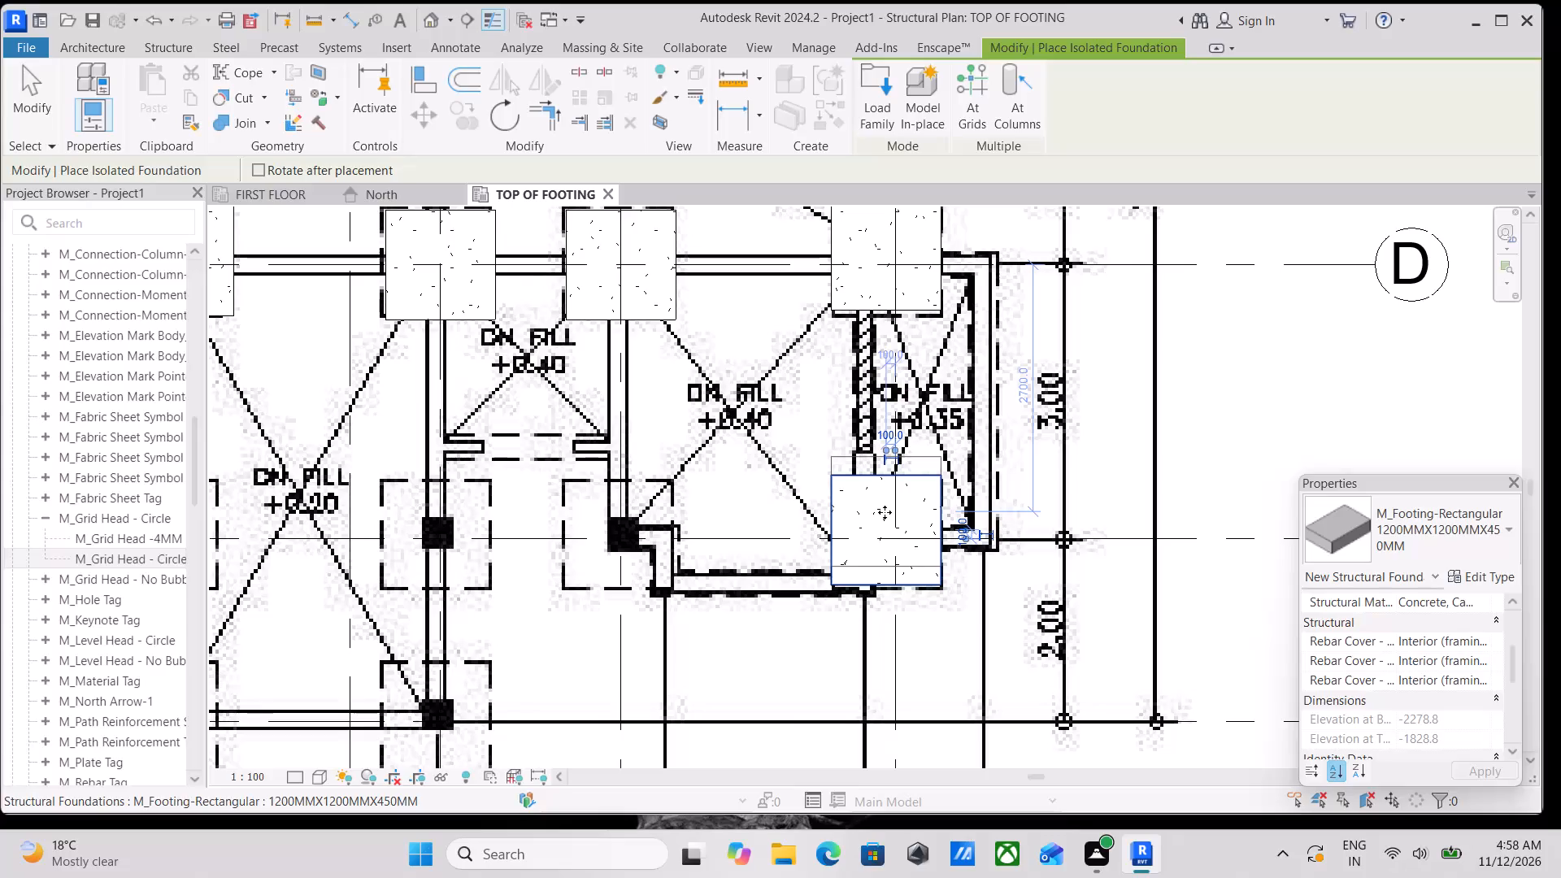
Place a 1200MMX1200MMX450MM isolated footing over the column at grids E and 5, fitted to its dashed outline.
{"action": "scroll", "coordinate": [931, 410], "scroll_direction": "down", "scroll_amount": 2}
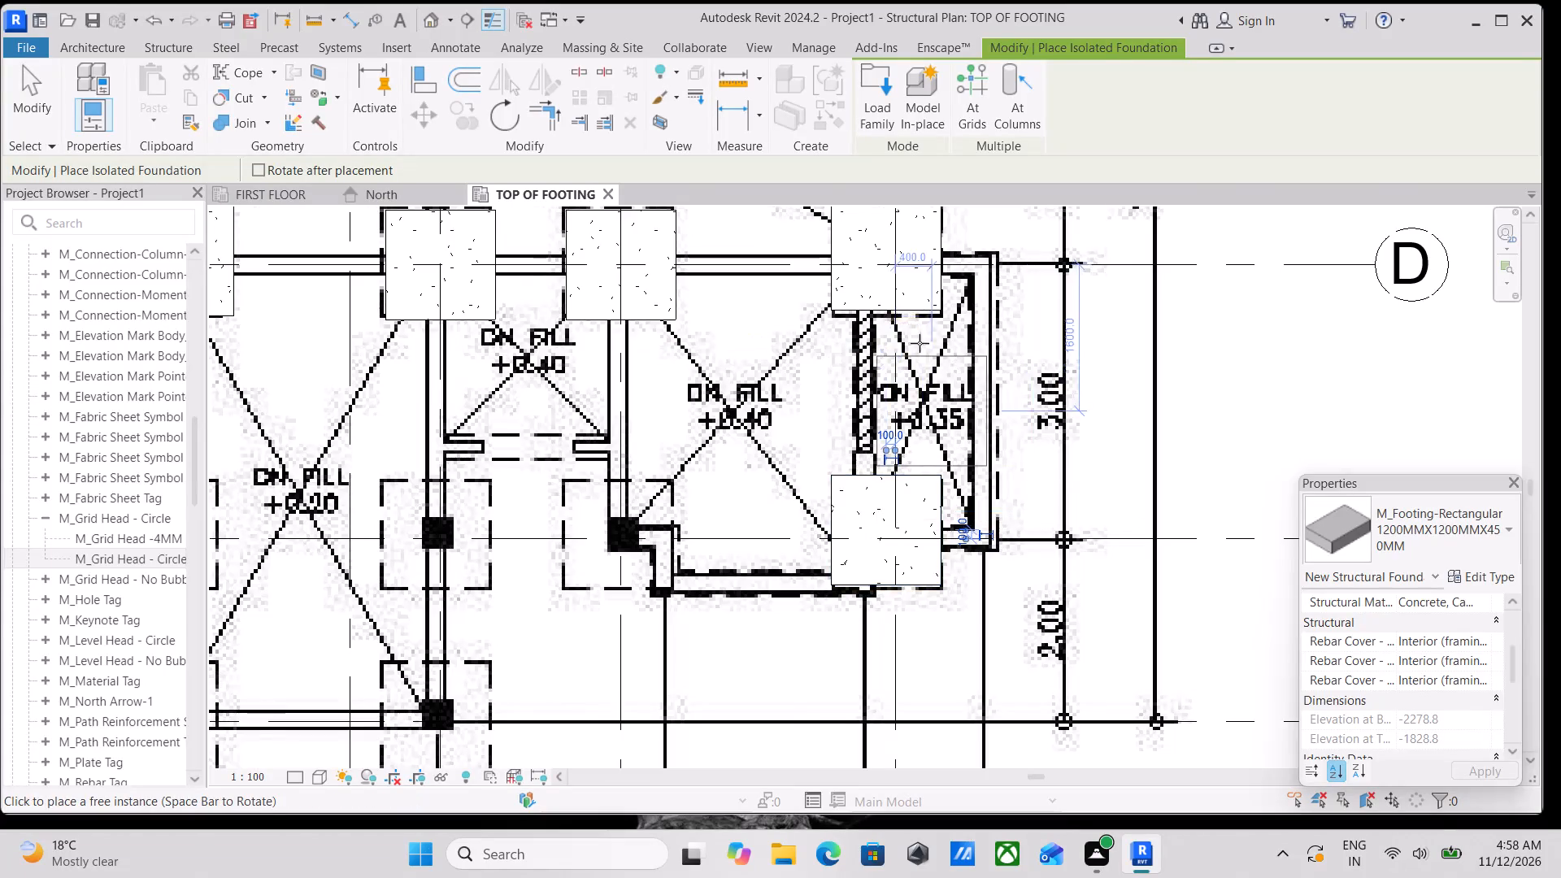
{"action": "scroll", "coordinate": [920, 343], "scroll_direction": "down", "scroll_amount": 1}
{"action": "middle_click_drag", "start_coordinate": [835, 484], "coordinate": [929, 362]}
{"action": "middle_click_drag", "start_coordinate": [799, 344], "coordinate": [885, 374]}
{"action": "scroll", "coordinate": [890, 363], "scroll_direction": "up", "scroll_amount": 3}
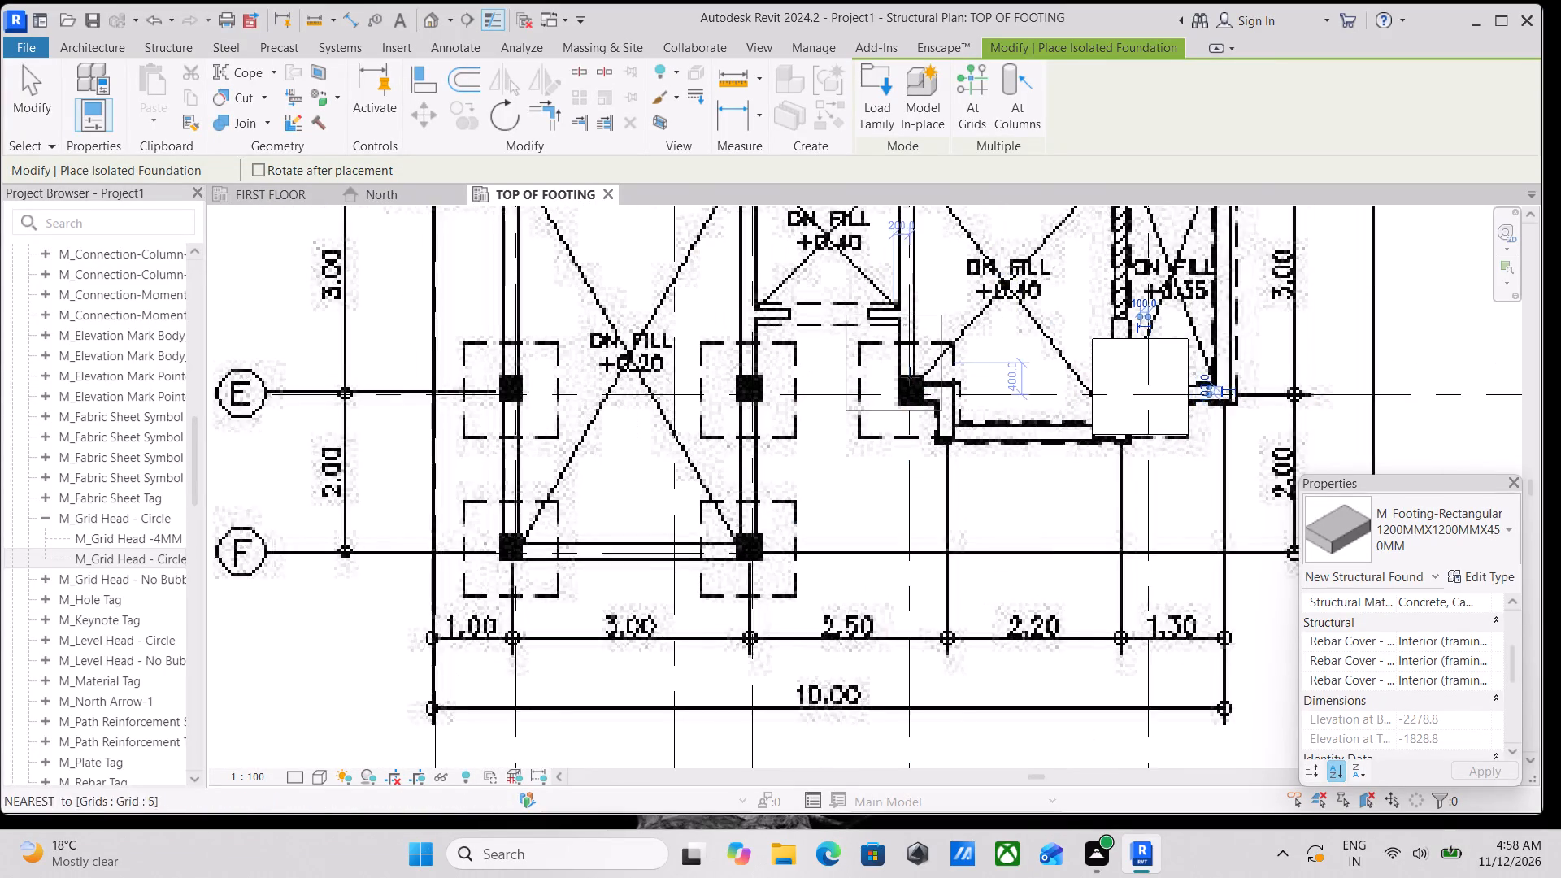
{"action": "scroll", "coordinate": [922, 406], "scroll_direction": "up", "scroll_amount": 3}
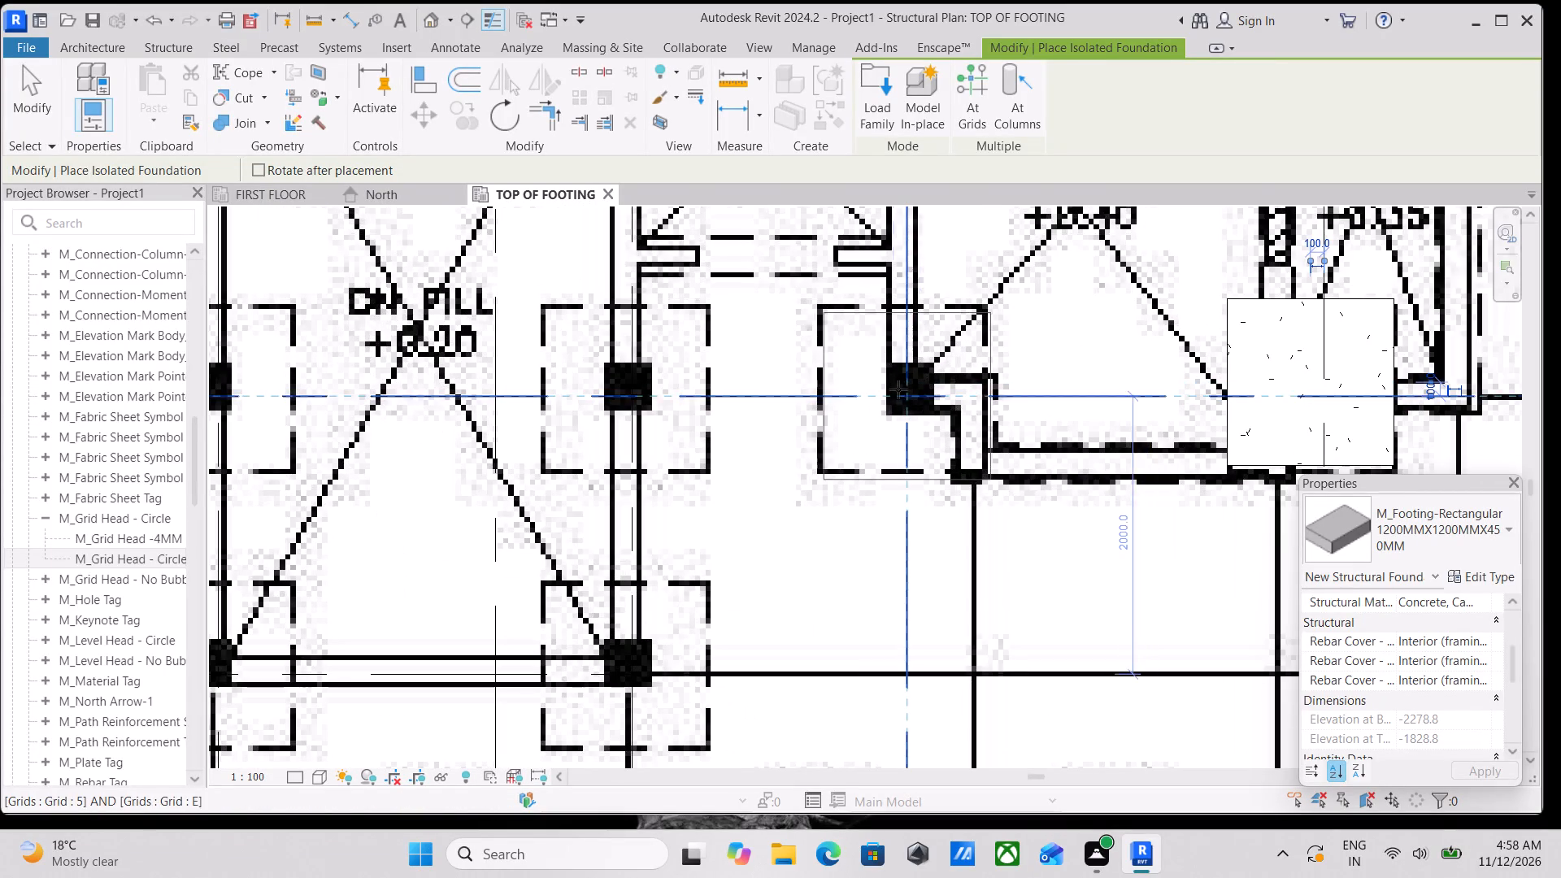
{"action": "scroll", "coordinate": [898, 389], "scroll_direction": "up", "scroll_amount": 3}
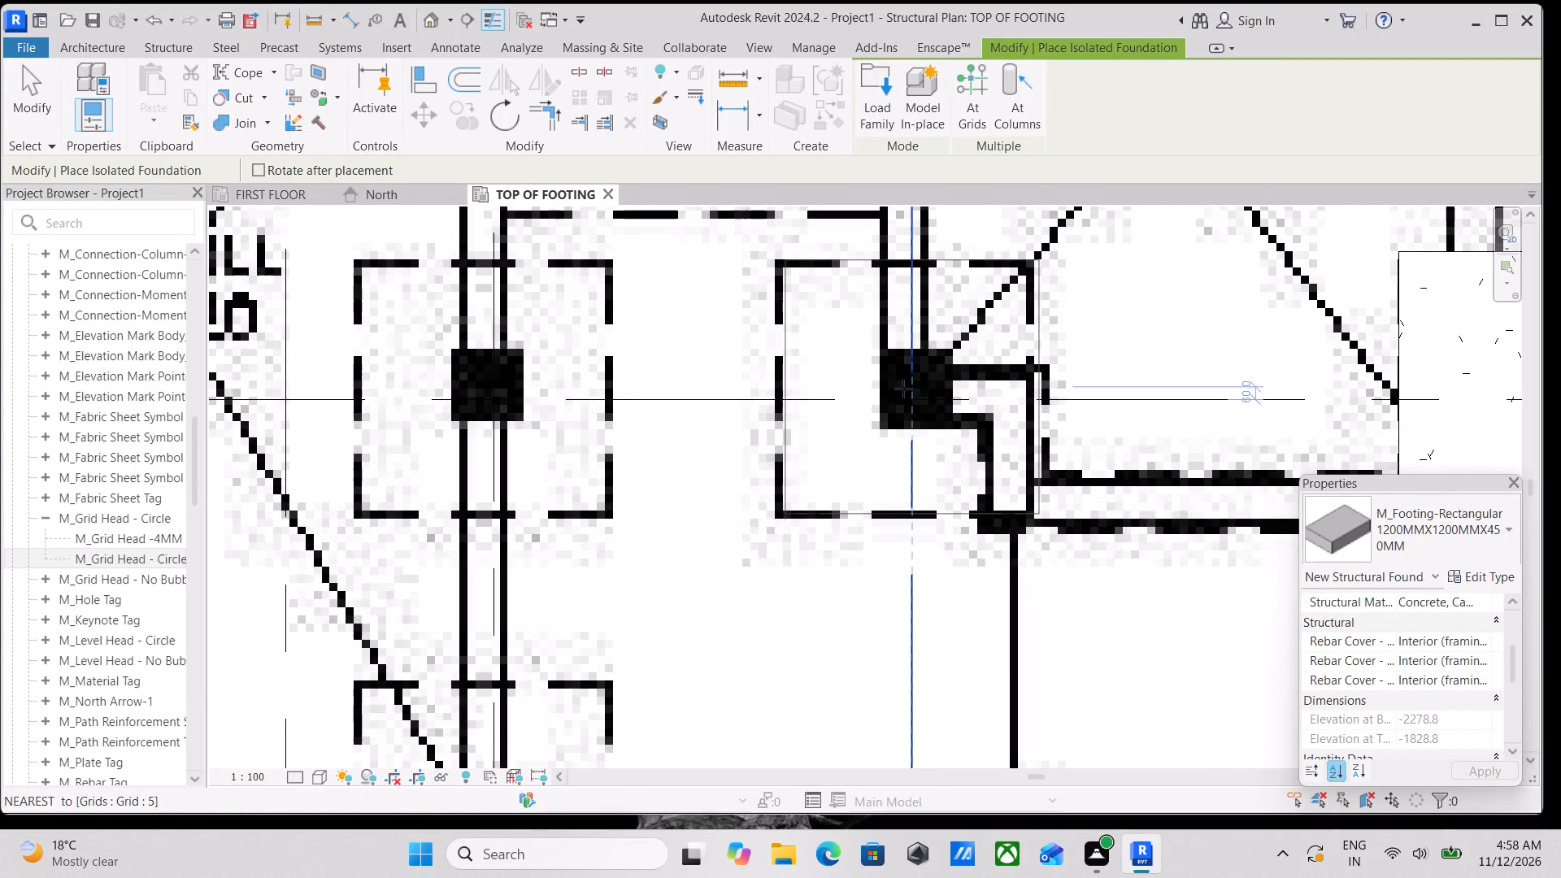
{"action": "left_click", "coordinate": [903, 387]}
Place two more 1200MMX1200MMX450MM footings along grid E, over the columns at grids 4 and 2.
{"action": "scroll", "coordinate": [903, 386], "scroll_direction": "down", "scroll_amount": 6}
{"action": "middle_click_drag", "start_coordinate": [885, 392], "coordinate": [931, 389]}
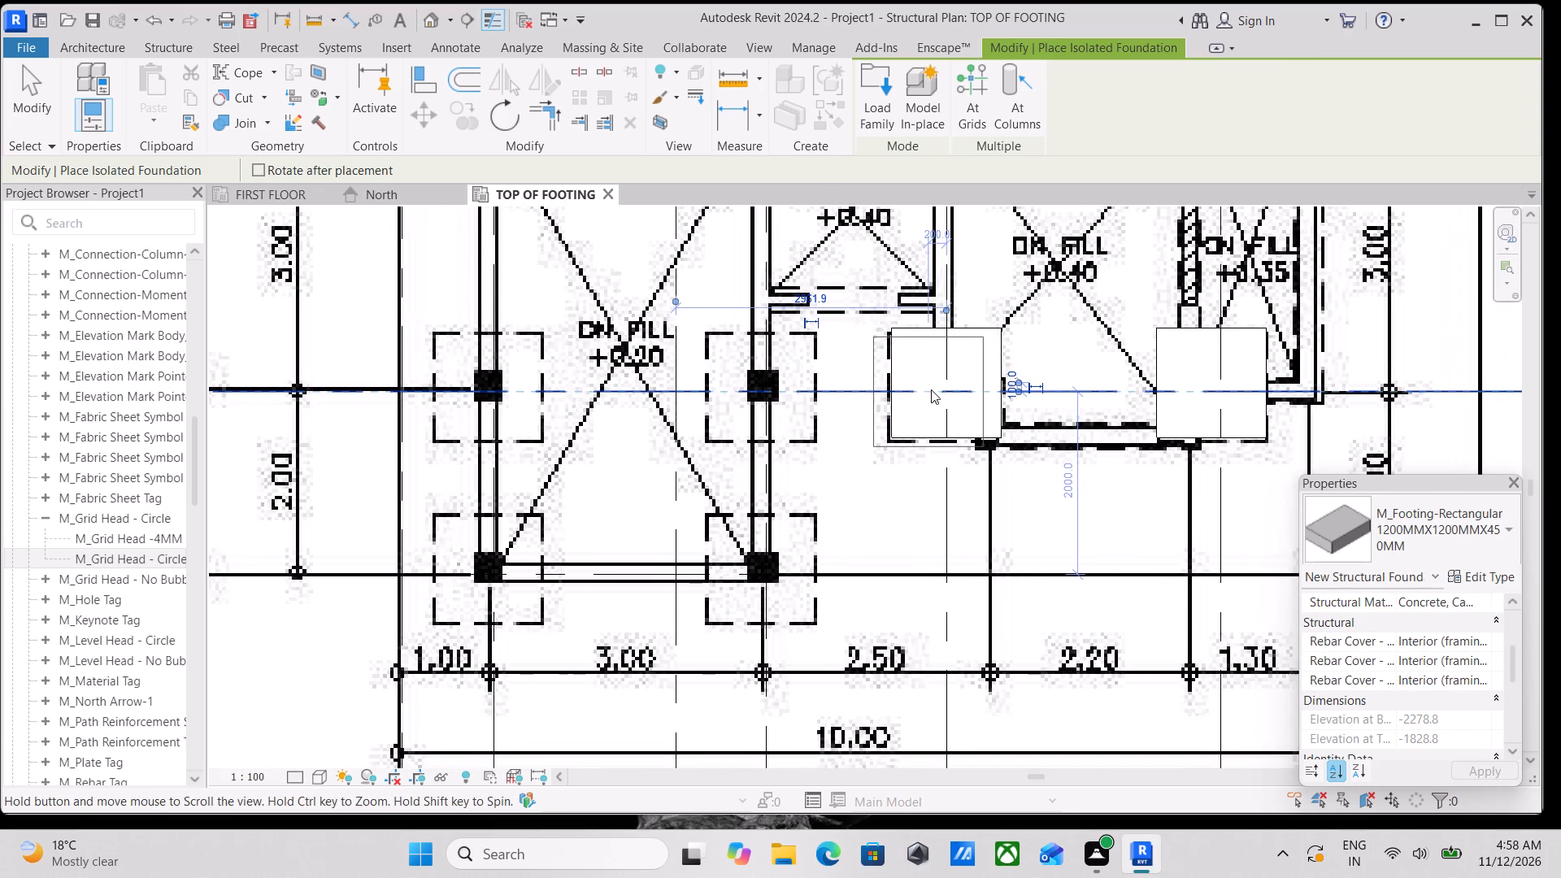
{"action": "middle_click_drag", "start_coordinate": [764, 397], "coordinate": [815, 398]}
{"action": "scroll", "coordinate": [811, 394], "scroll_direction": "up", "scroll_amount": 2}
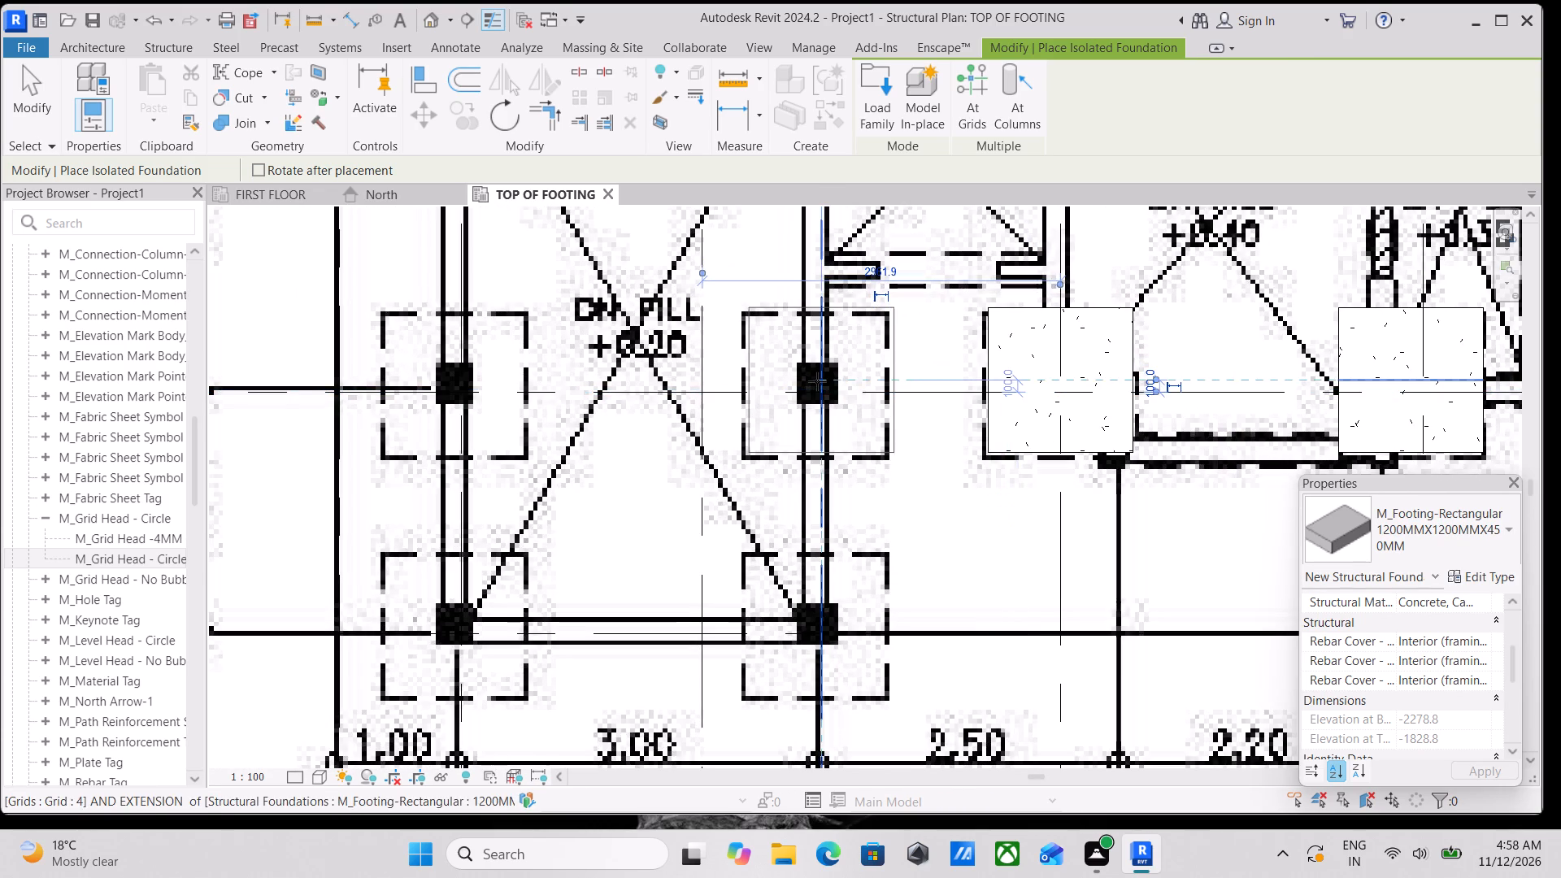
{"action": "left_click", "coordinate": [815, 385]}
{"action": "scroll", "coordinate": [815, 384], "scroll_direction": "down", "scroll_amount": 6}
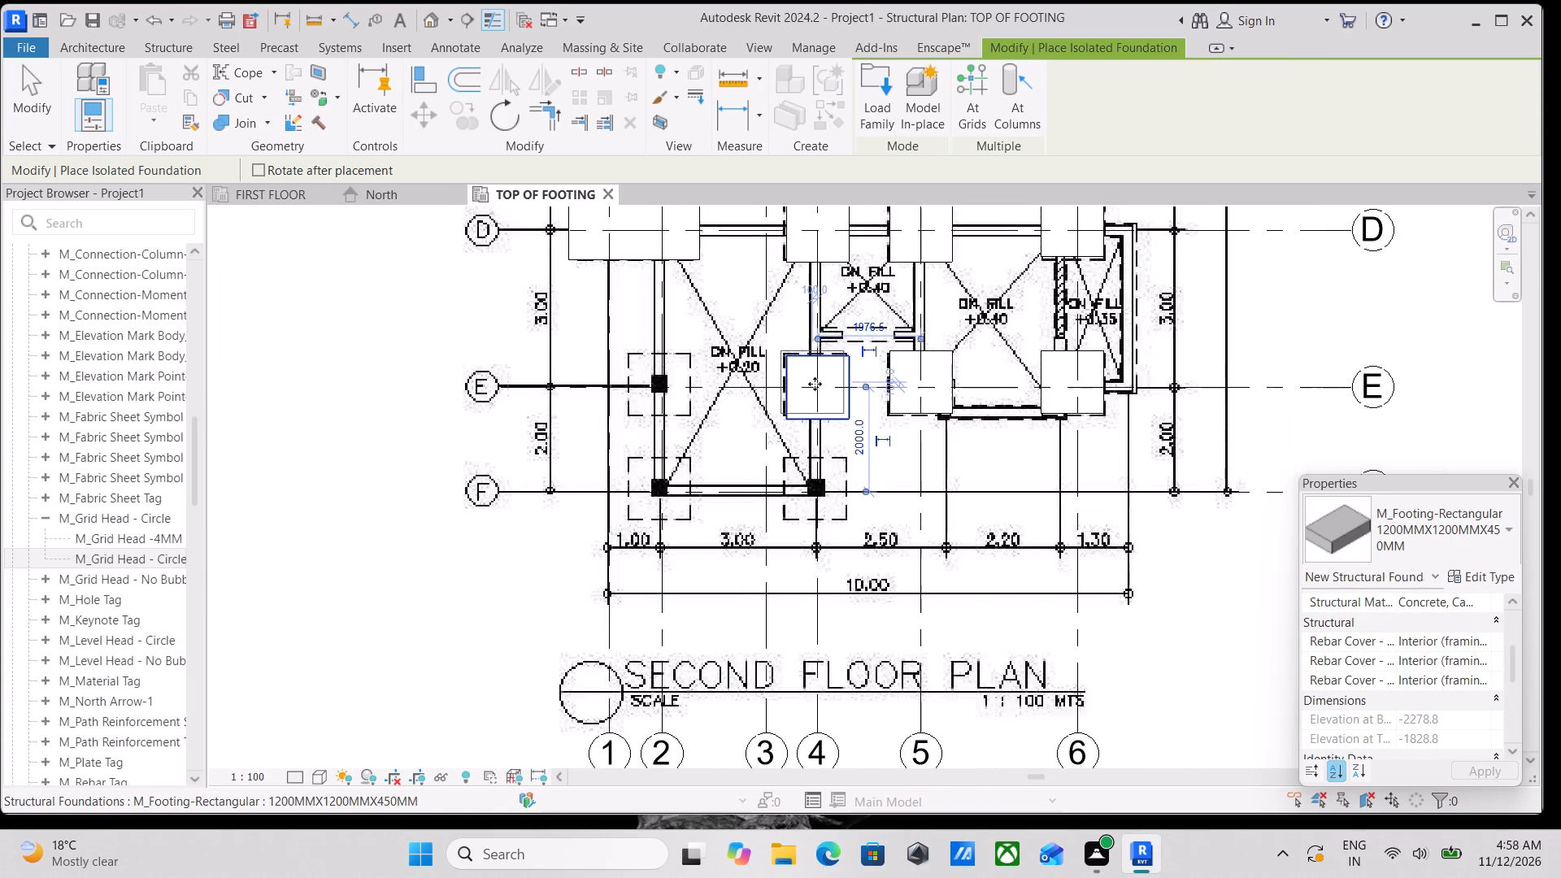
{"action": "middle_click_drag", "start_coordinate": [815, 384], "coordinate": [912, 363]}
{"action": "scroll", "coordinate": [754, 386], "scroll_direction": "up", "scroll_amount": 6}
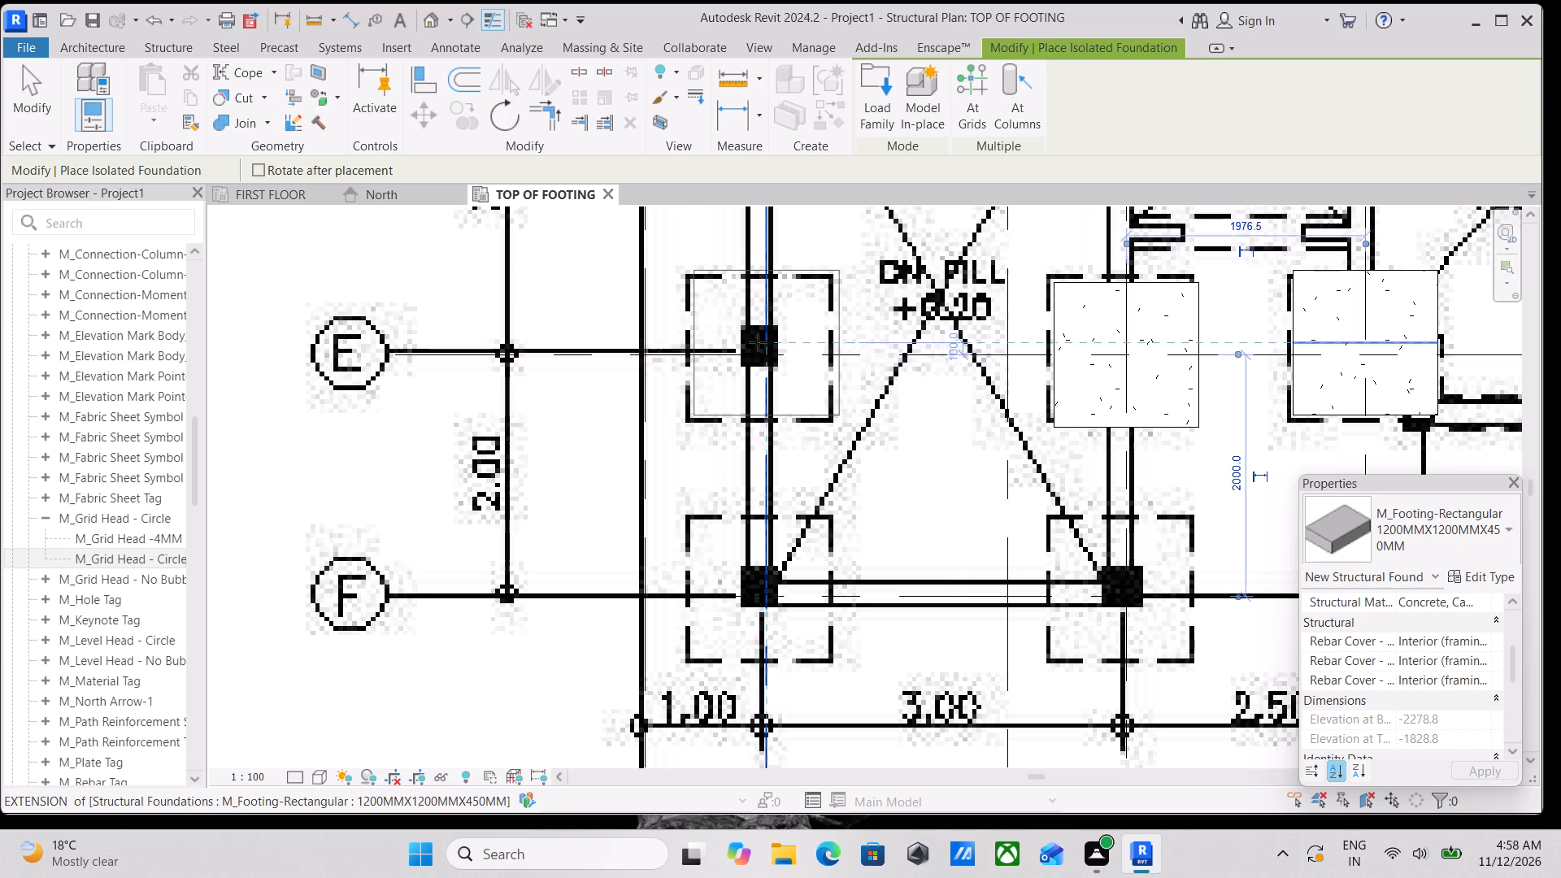
{"action": "left_click", "coordinate": [754, 346]}
Place 1200MMX1200MMX450MM footings along grid F, over the columns at grids 2 and 4.
{"action": "scroll", "coordinate": [758, 346], "scroll_direction": "down", "scroll_amount": 4}
{"action": "middle_click_drag", "start_coordinate": [769, 366], "coordinate": [811, 273]}
{"action": "scroll", "coordinate": [769, 366], "scroll_direction": "up", "scroll_amount": 1}
{"action": "scroll", "coordinate": [811, 273], "scroll_direction": "down", "scroll_amount": 1}
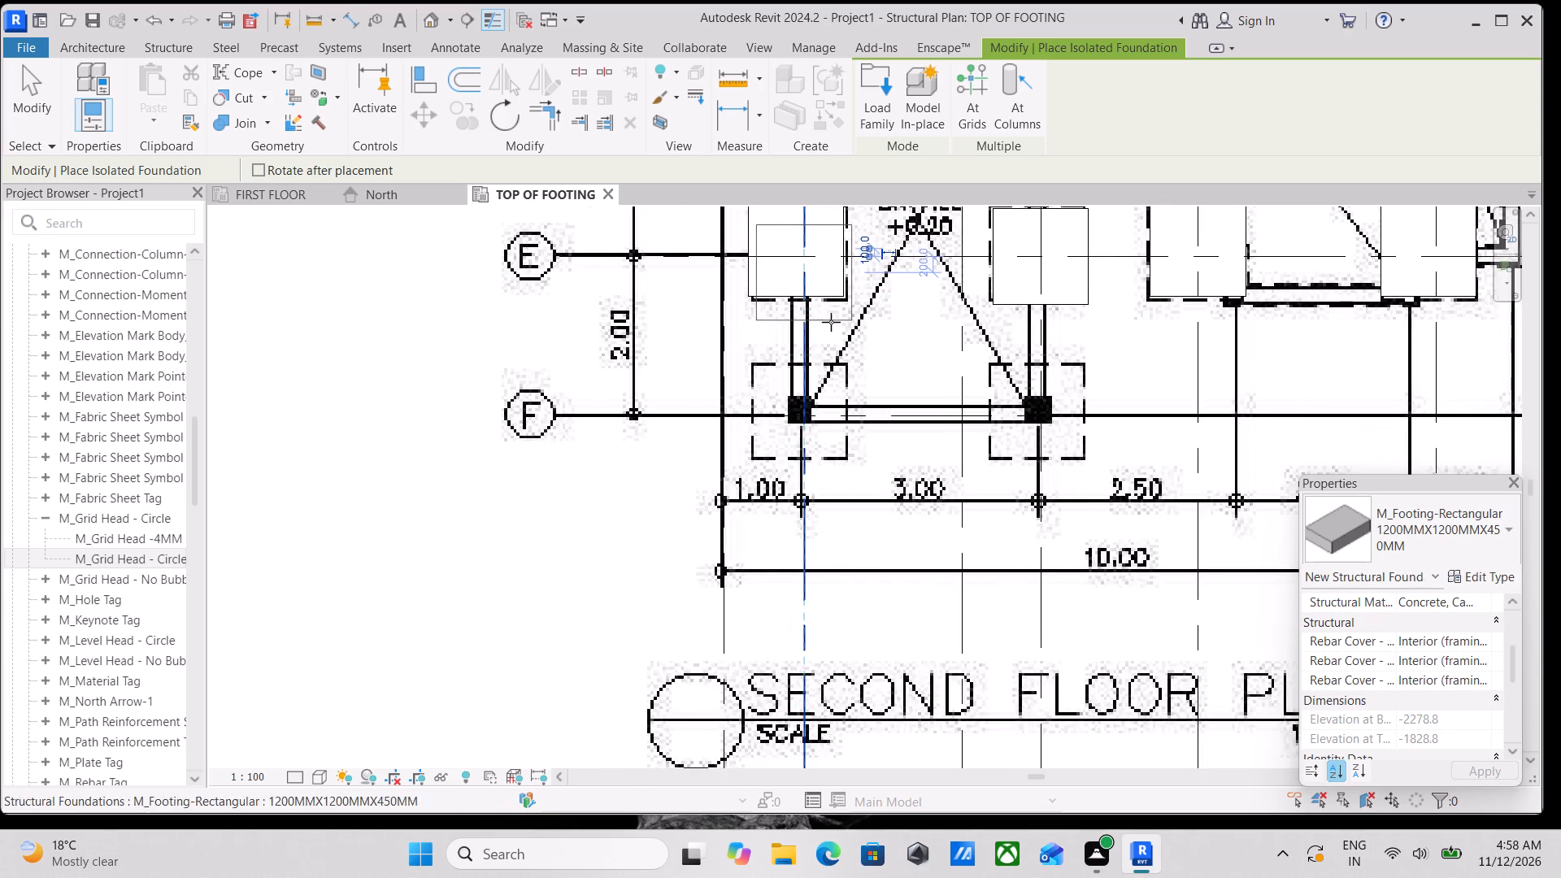
{"action": "scroll", "coordinate": [842, 415], "scroll_direction": "up", "scroll_amount": 2}
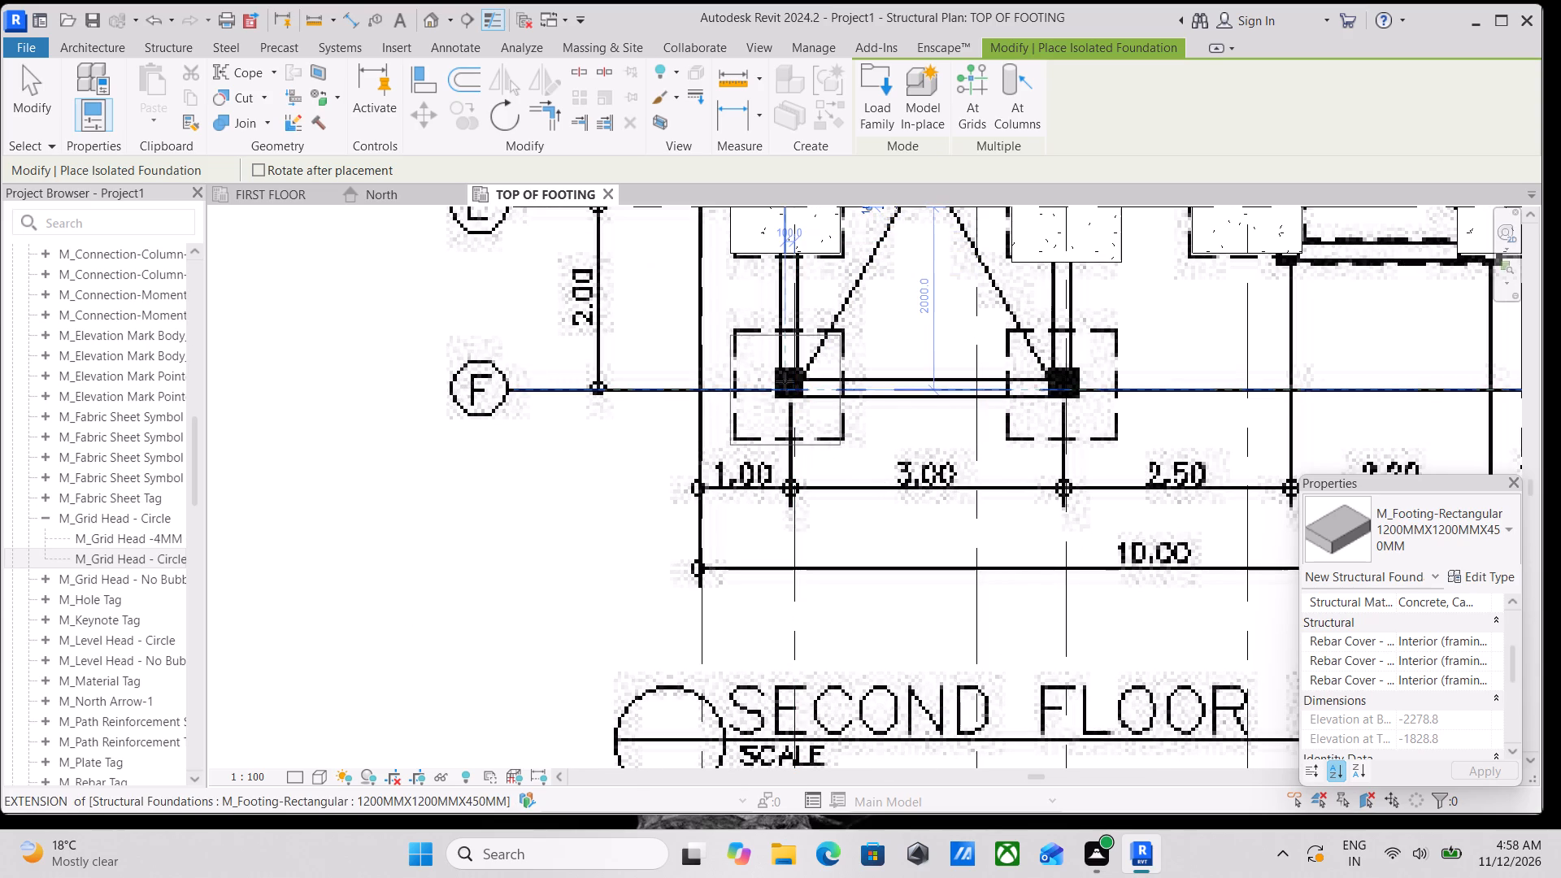
{"action": "left_click", "coordinate": [785, 378]}
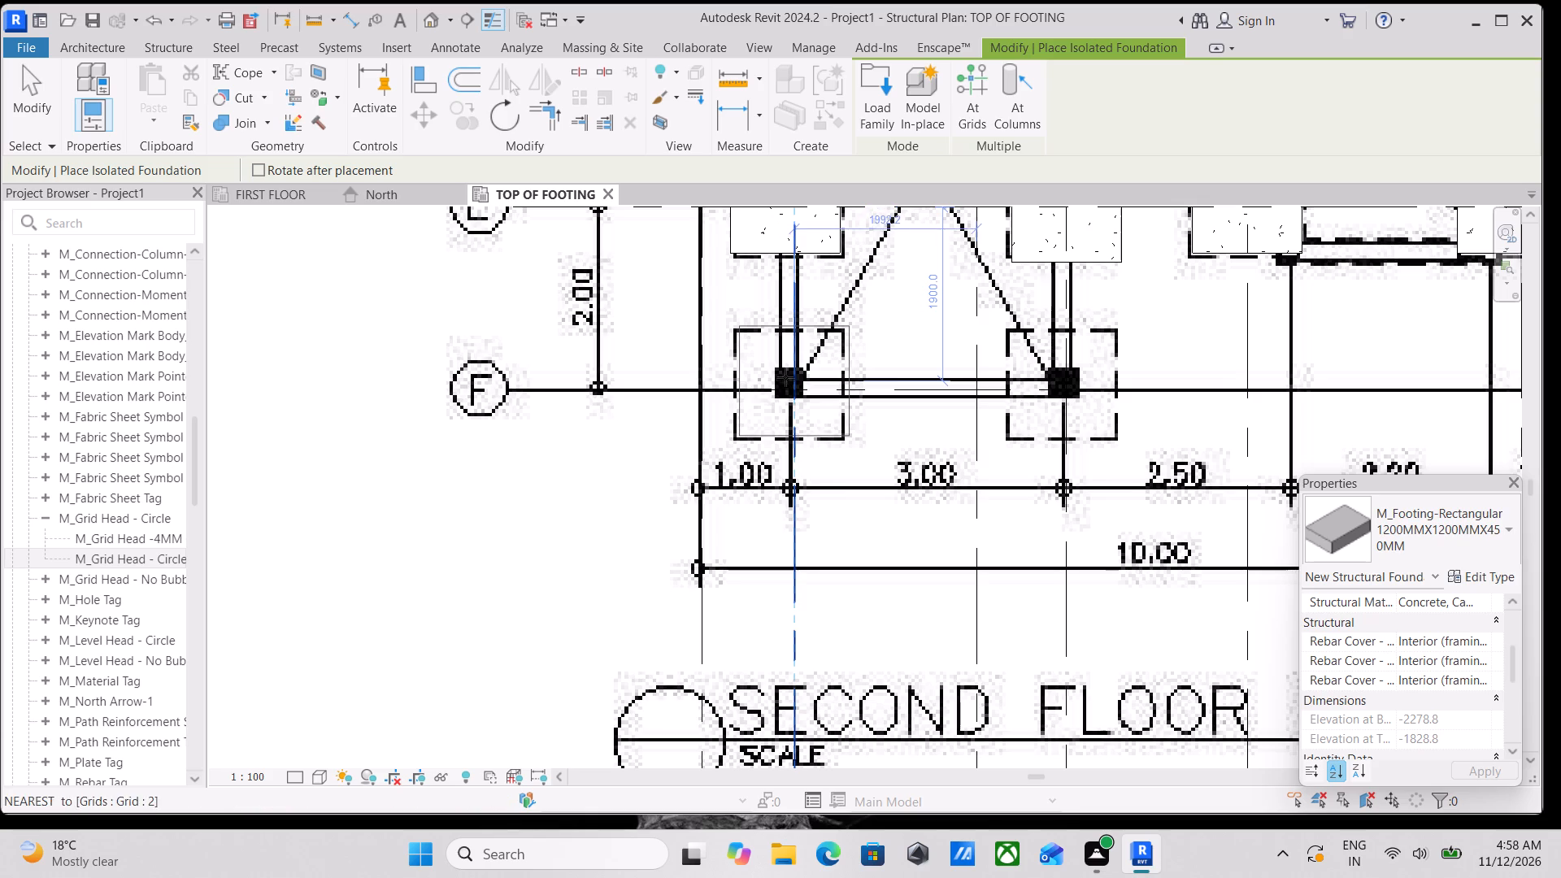
{"action": "scroll", "coordinate": [785, 377], "scroll_direction": "down", "scroll_amount": 1}
{"action": "middle_click_drag", "start_coordinate": [785, 377], "coordinate": [731, 377]}
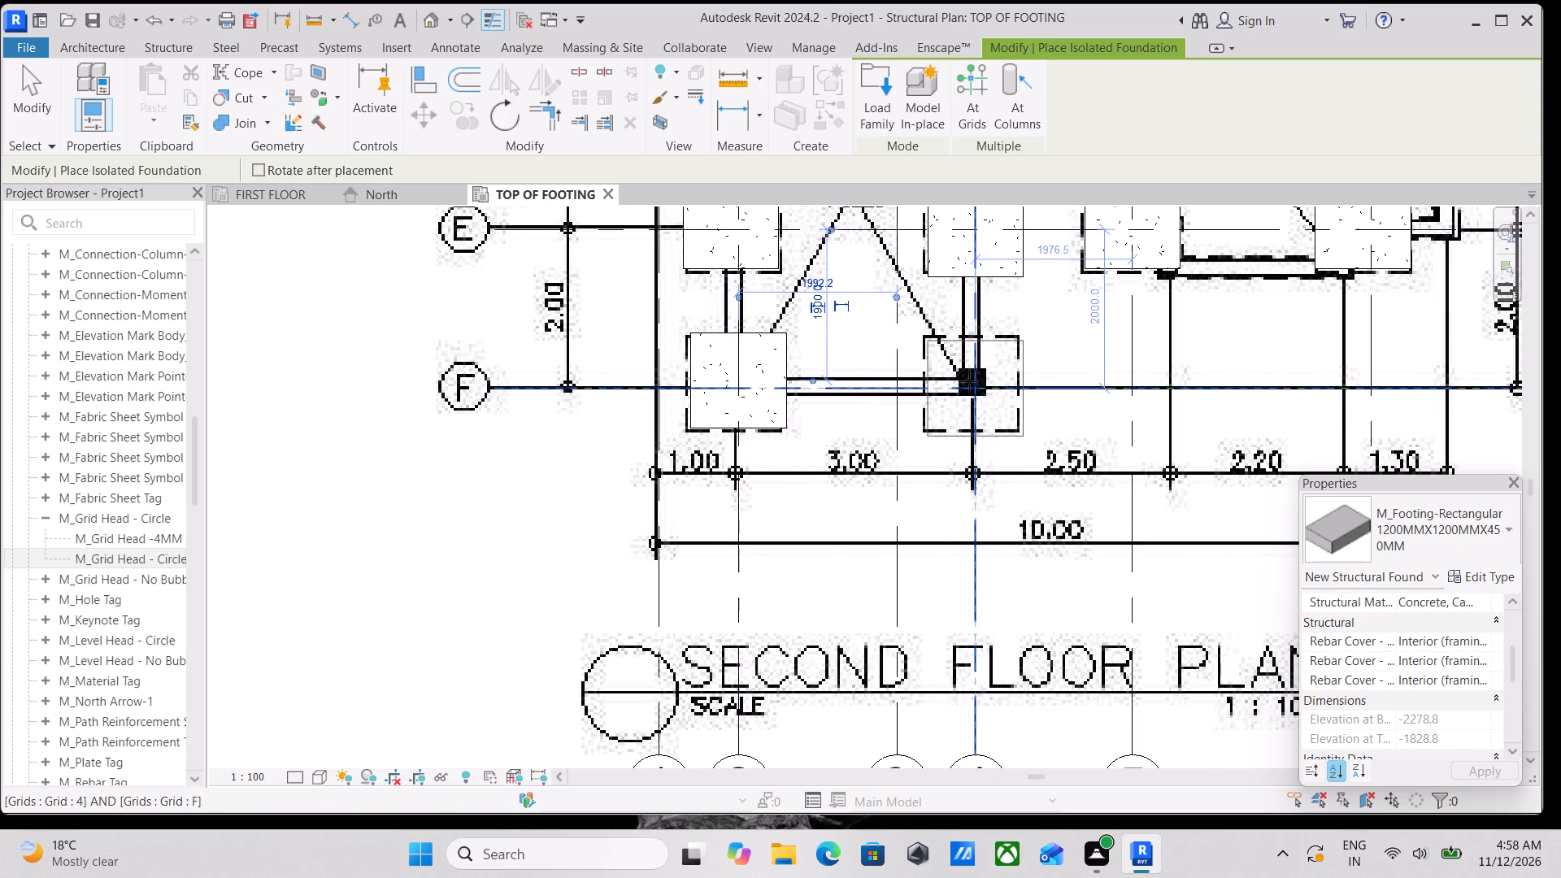
{"action": "left_click", "coordinate": [967, 379]}
Place a 1200MMX1200MMX450MM footing over the column at grids C and 4.
{"action": "scroll", "coordinate": [967, 378], "scroll_direction": "down", "scroll_amount": 9}
{"action": "middle_click_drag", "start_coordinate": [967, 378], "coordinate": [928, 531]}
{"action": "middle_click_drag", "start_coordinate": [929, 366], "coordinate": [928, 475]}
{"action": "scroll", "coordinate": [929, 367], "scroll_direction": "down", "scroll_amount": 1}
{"action": "scroll", "coordinate": [934, 461], "scroll_direction": "up", "scroll_amount": 9}
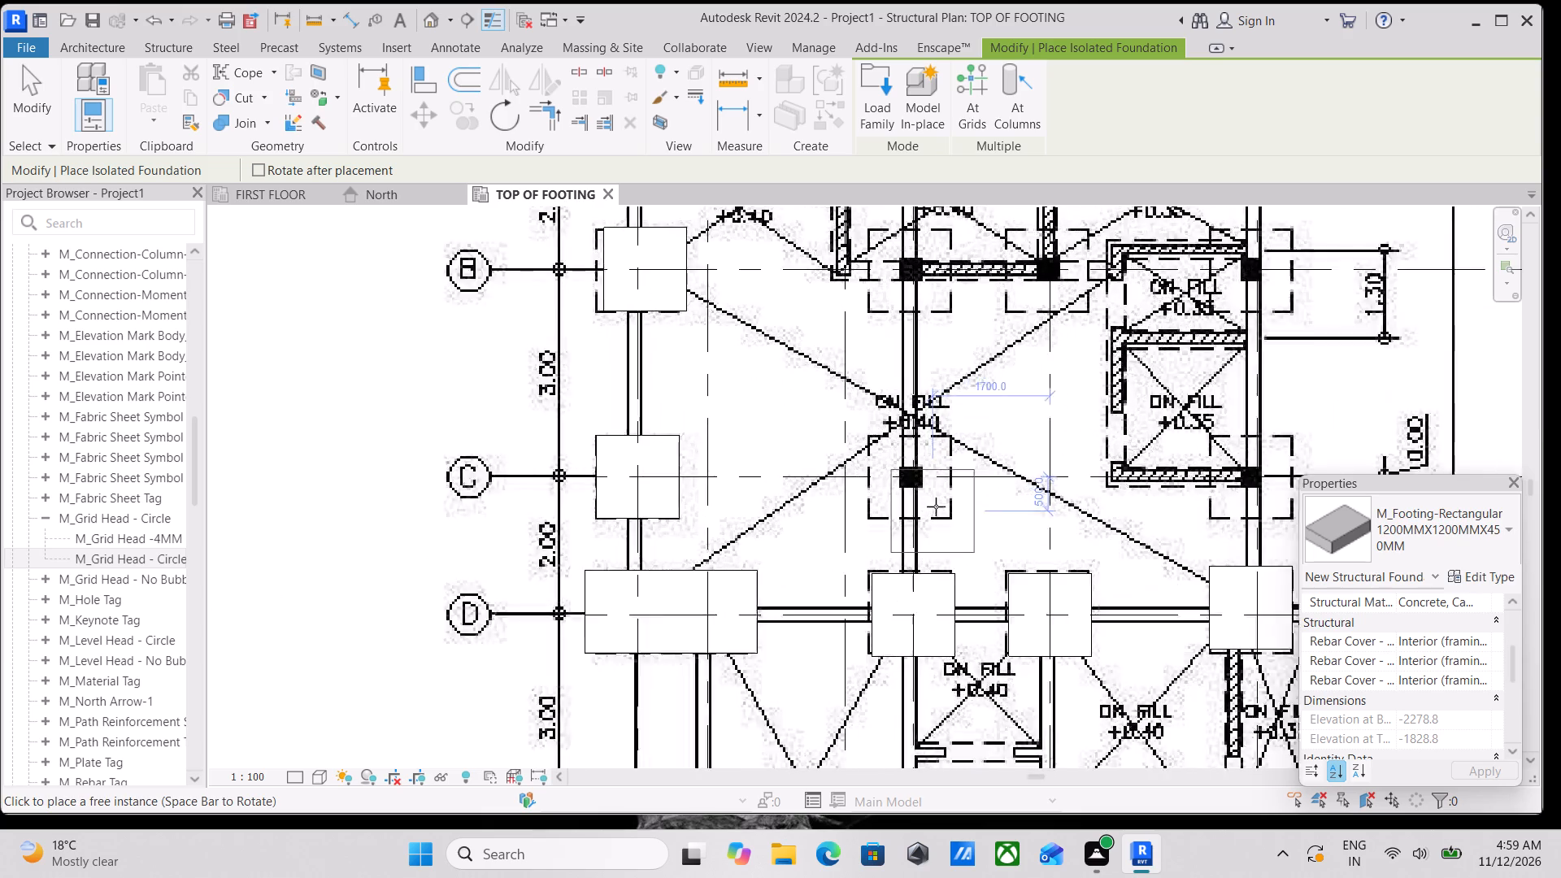
{"action": "scroll", "coordinate": [936, 506], "scroll_direction": "up", "scroll_amount": 5}
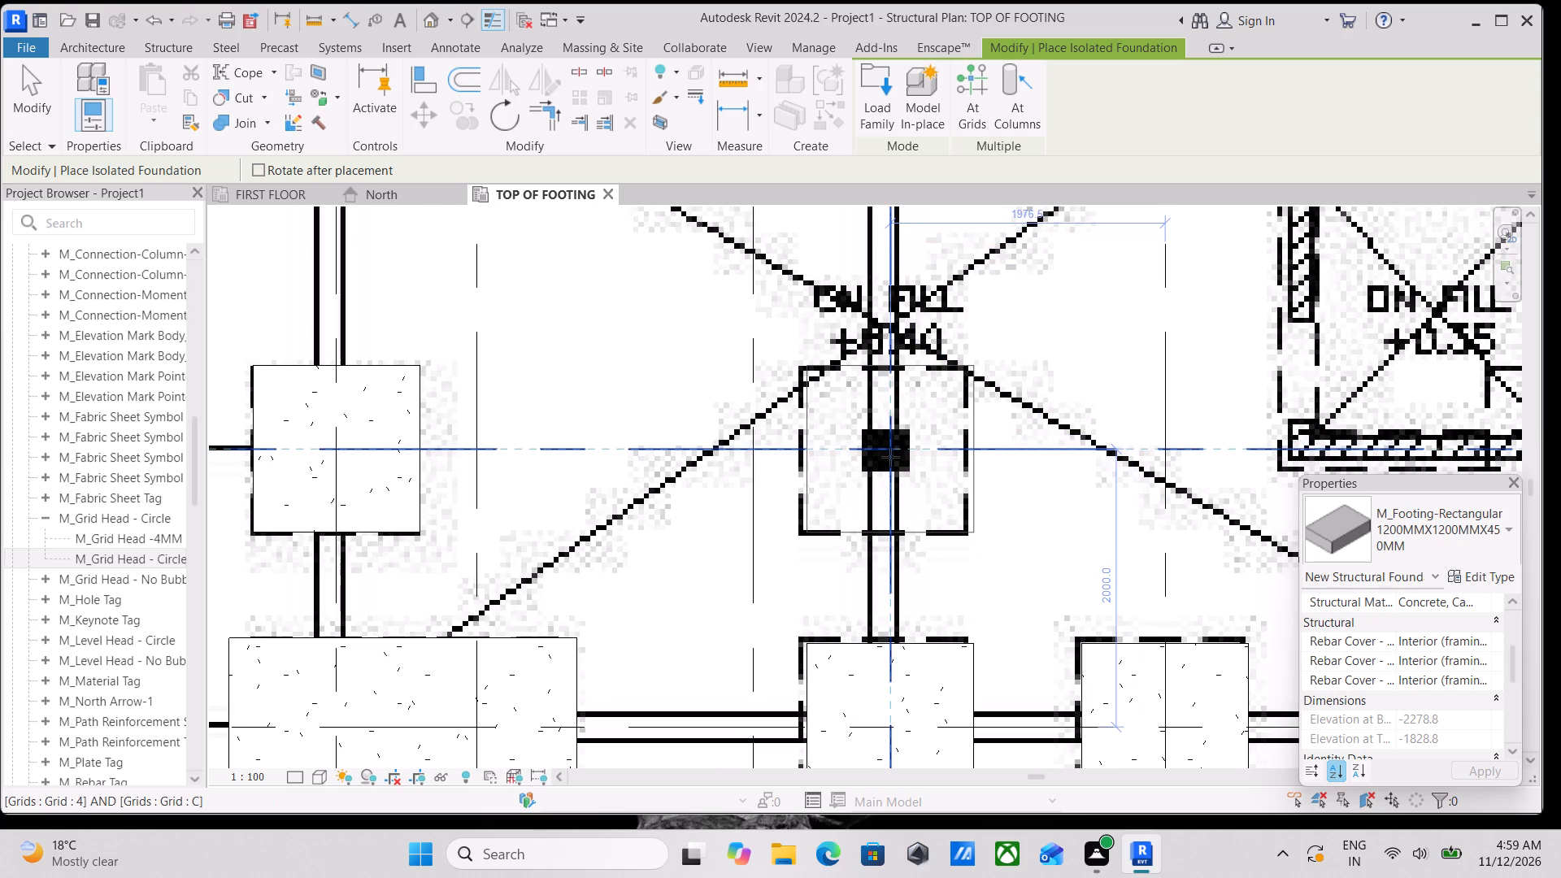
{"action": "left_click", "coordinate": [887, 451]}
Place a 1200MMX1200MMX450MM footing over the column at grids C and 6, matching its dashed outline.
{"action": "scroll", "coordinate": [888, 449], "scroll_direction": "down", "scroll_amount": 6}
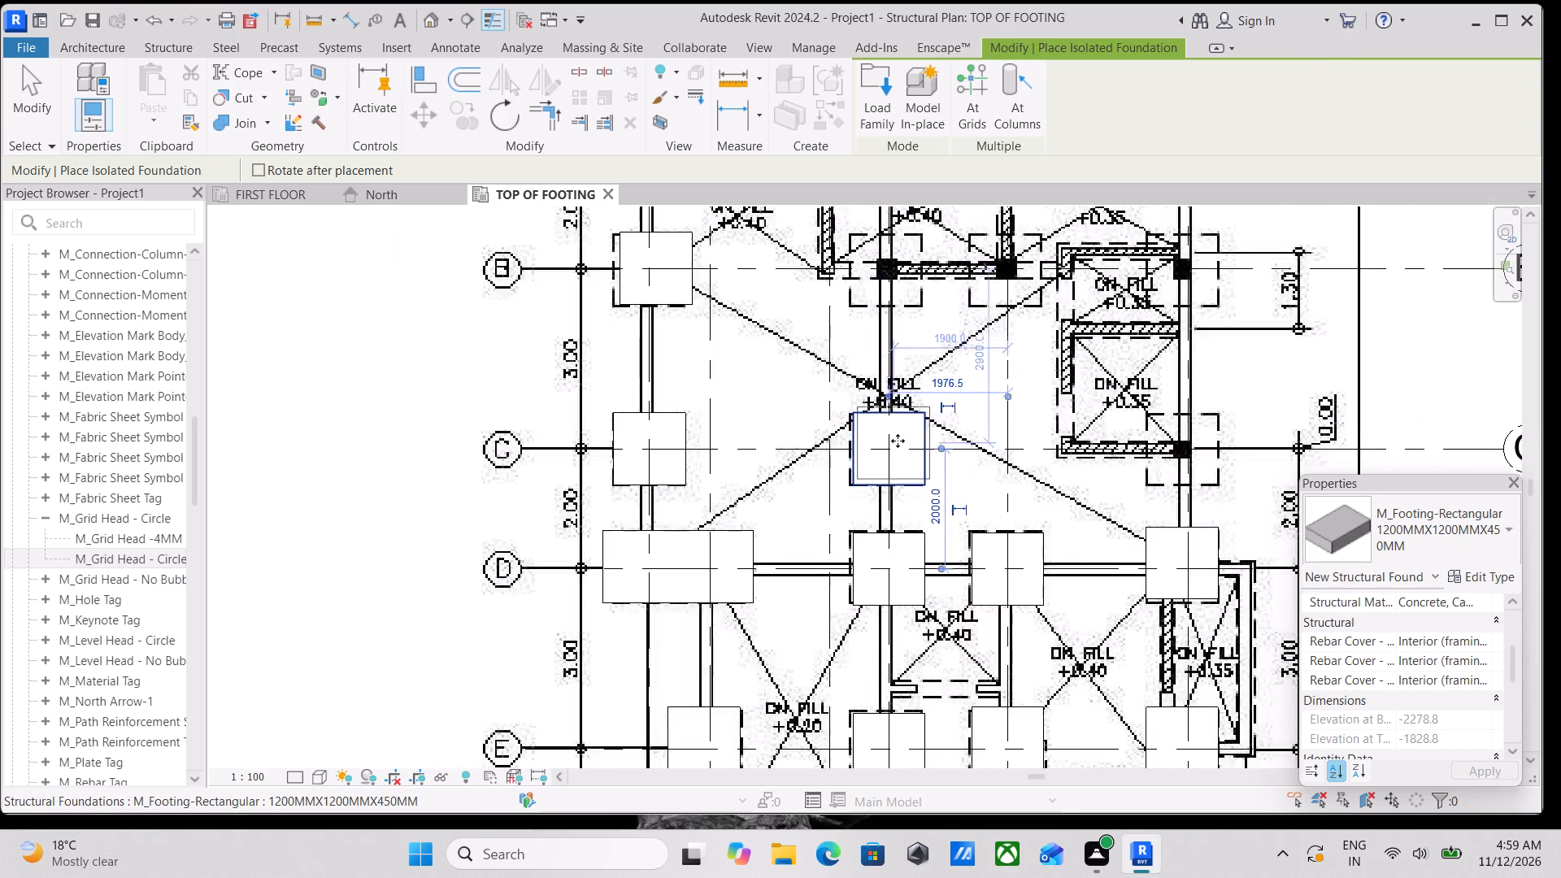
{"action": "scroll", "coordinate": [898, 441], "scroll_direction": "down", "scroll_amount": 3}
{"action": "middle_click_drag", "start_coordinate": [901, 437], "coordinate": [777, 463]}
{"action": "scroll", "coordinate": [955, 488], "scroll_direction": "up", "scroll_amount": 6}
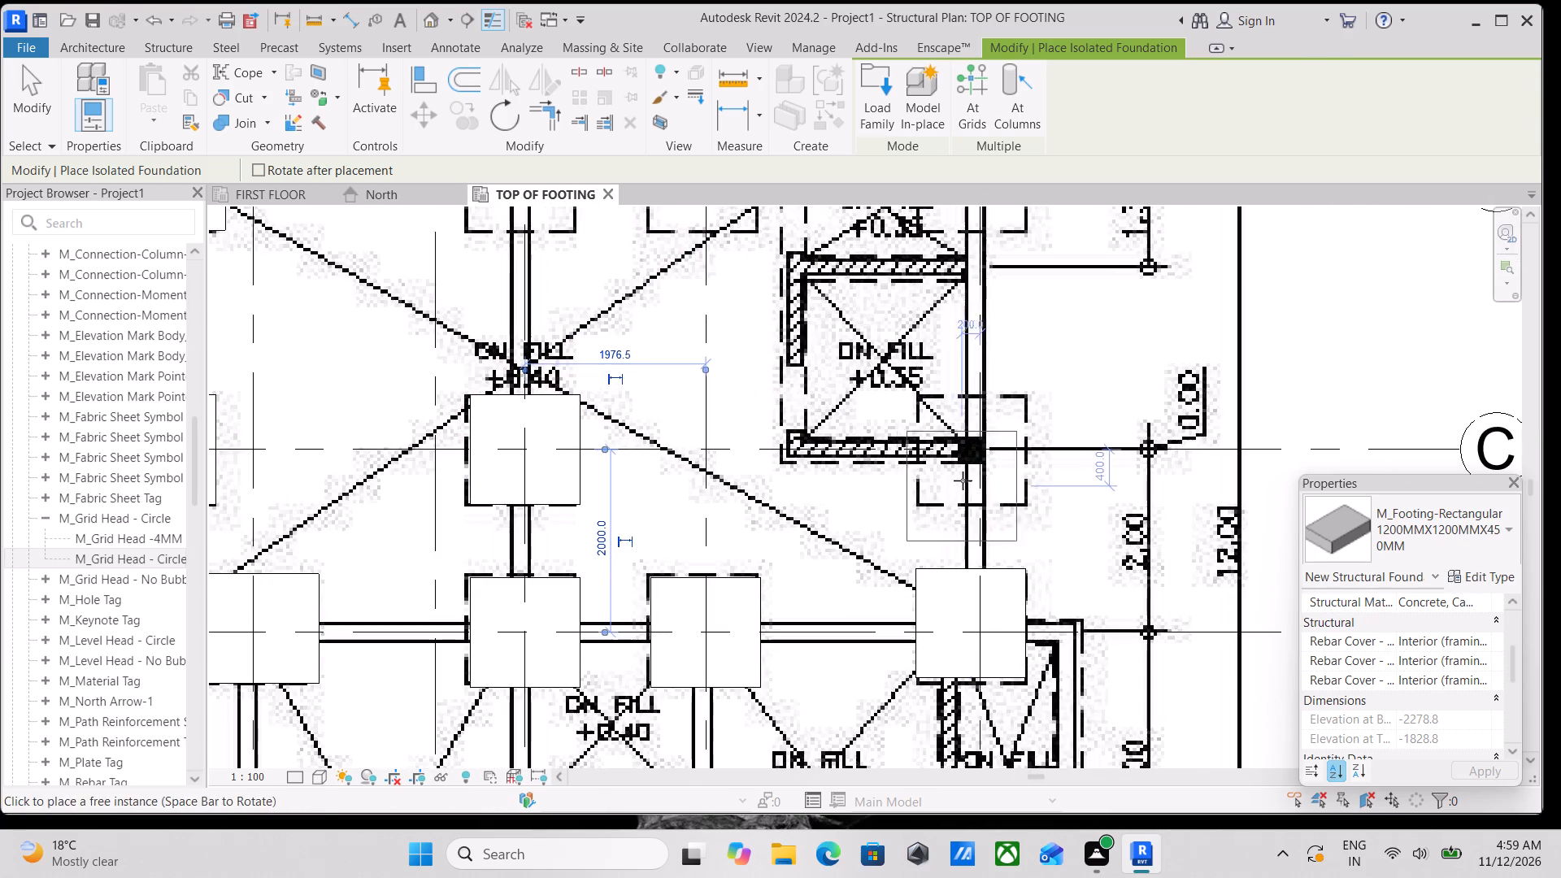
{"action": "scroll", "coordinate": [987, 439], "scroll_direction": "up", "scroll_amount": 6}
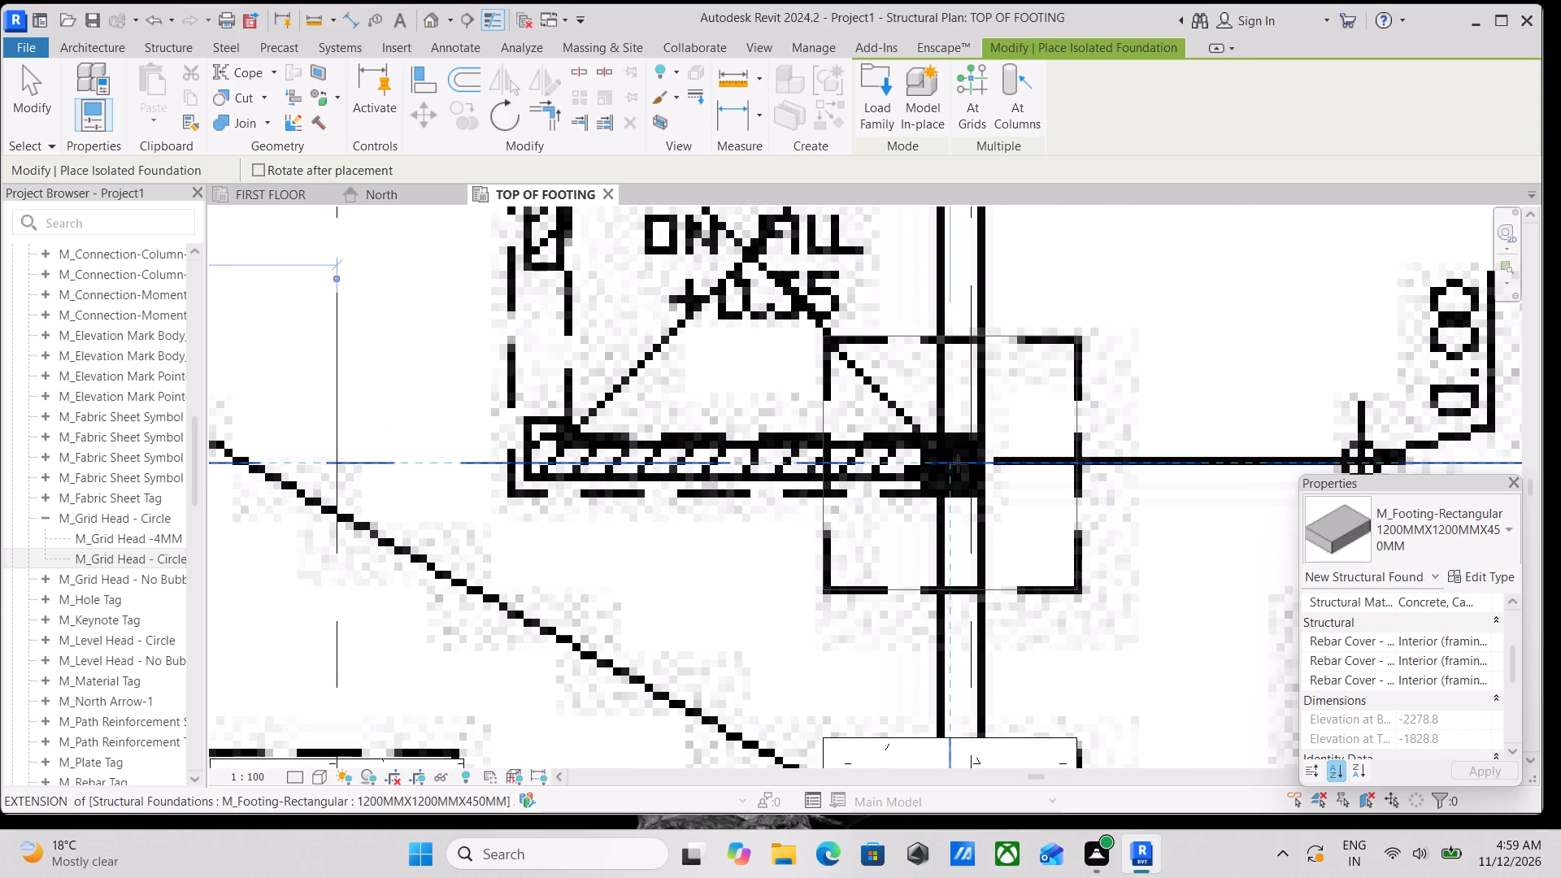
{"action": "left_click", "coordinate": [958, 463]}
Place a 1200MMX1200MMX450MM footing at the column on grids B and 6.
{"action": "scroll", "coordinate": [958, 463], "scroll_direction": "down", "scroll_amount": 5}
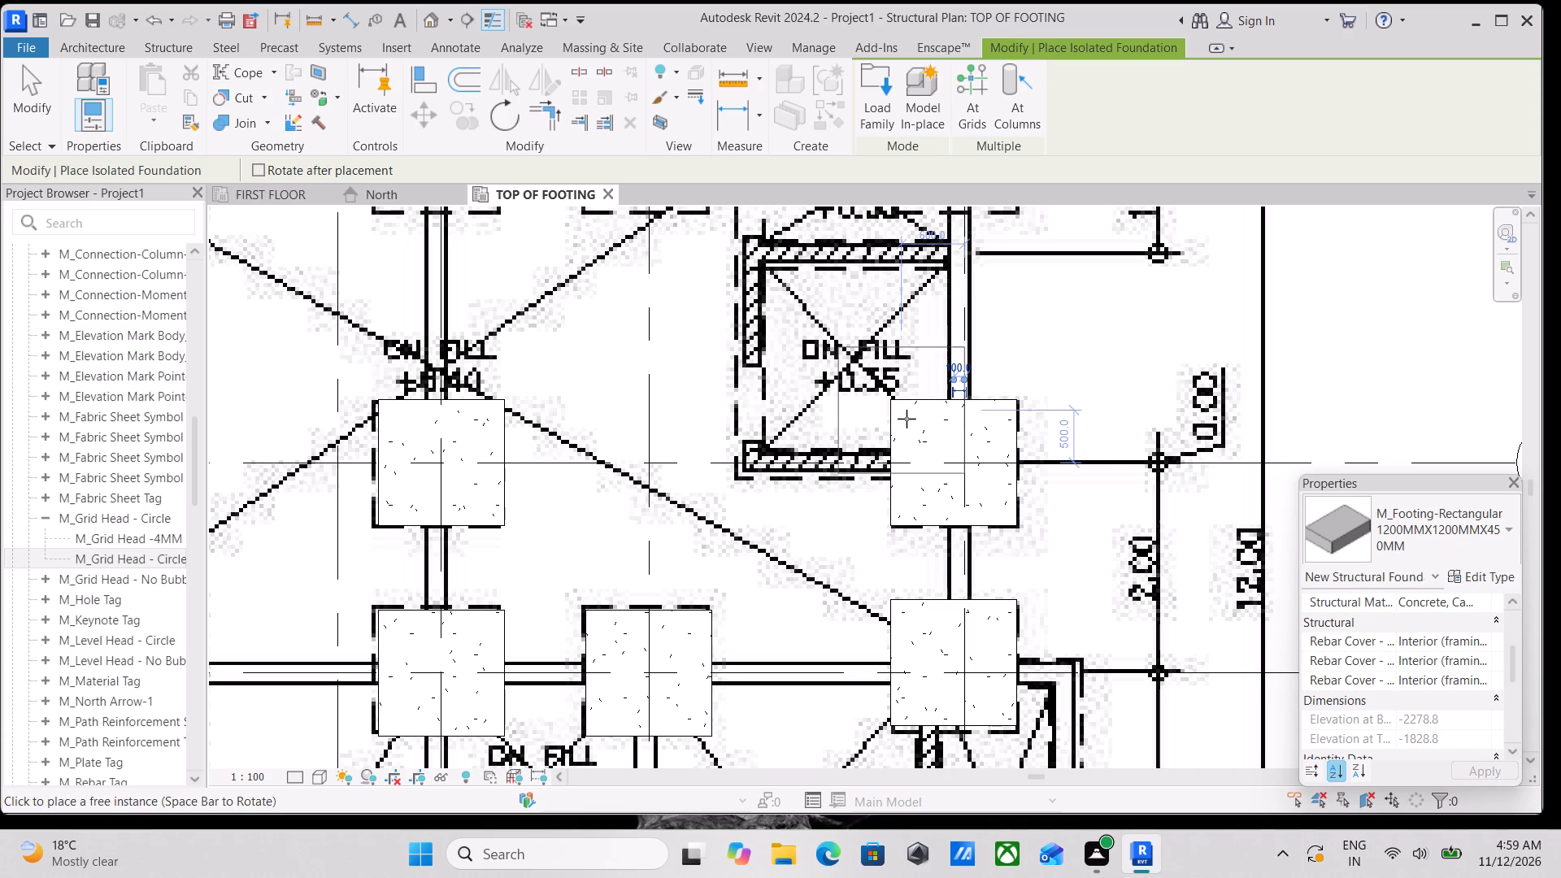
{"action": "middle_click_drag", "start_coordinate": [912, 429], "coordinate": [901, 650]}
{"action": "middle_click_drag", "start_coordinate": [902, 412], "coordinate": [914, 502]}
{"action": "scroll", "coordinate": [914, 498], "scroll_direction": "down", "scroll_amount": 1}
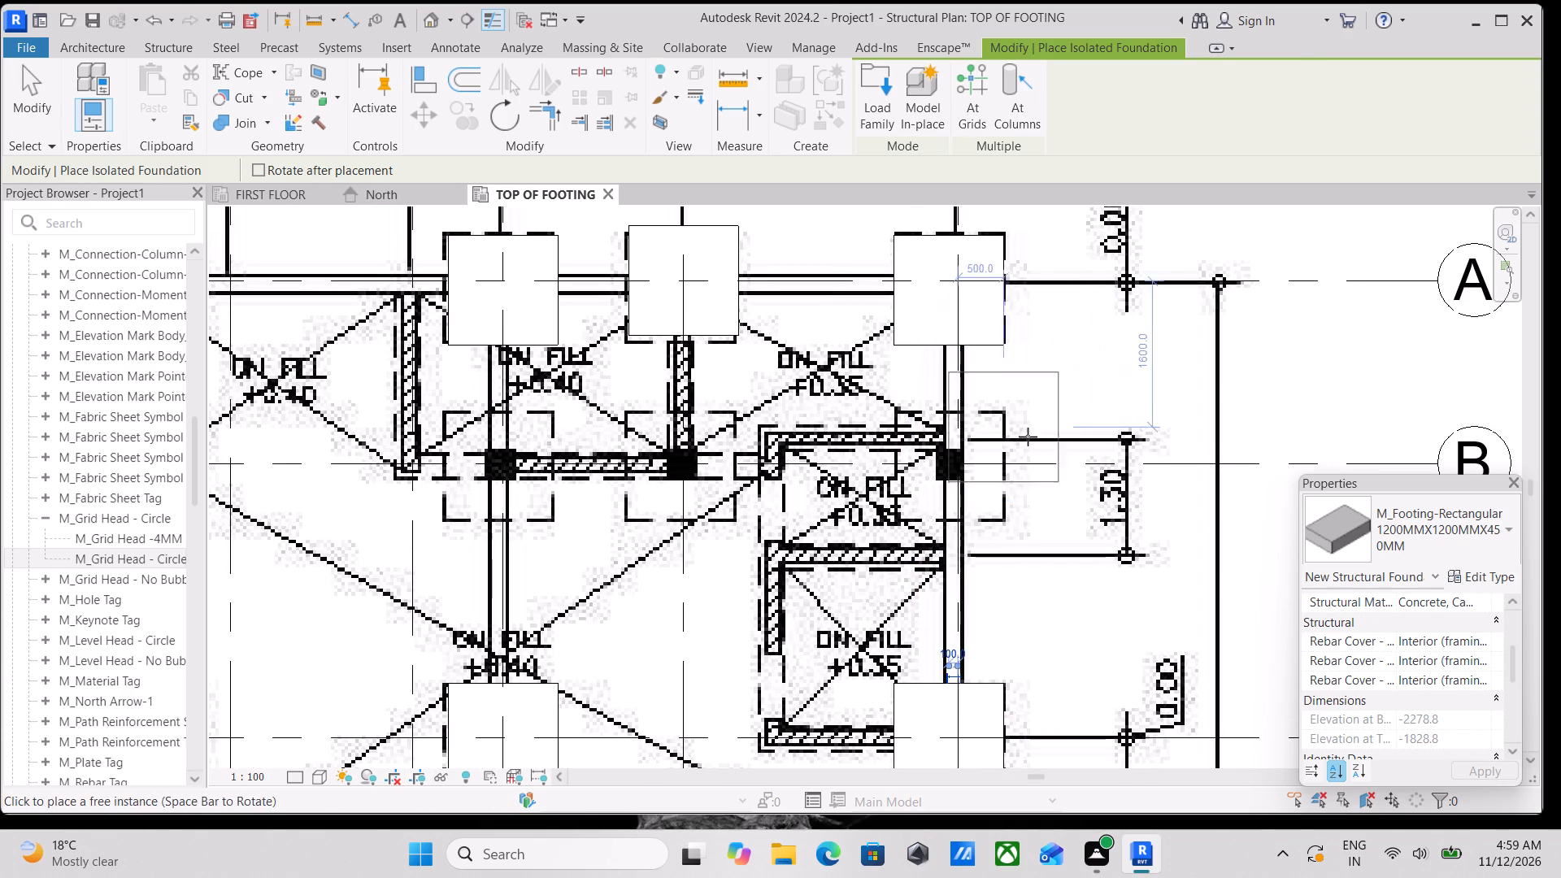
{"action": "scroll", "coordinate": [960, 463], "scroll_direction": "up", "scroll_amount": 5}
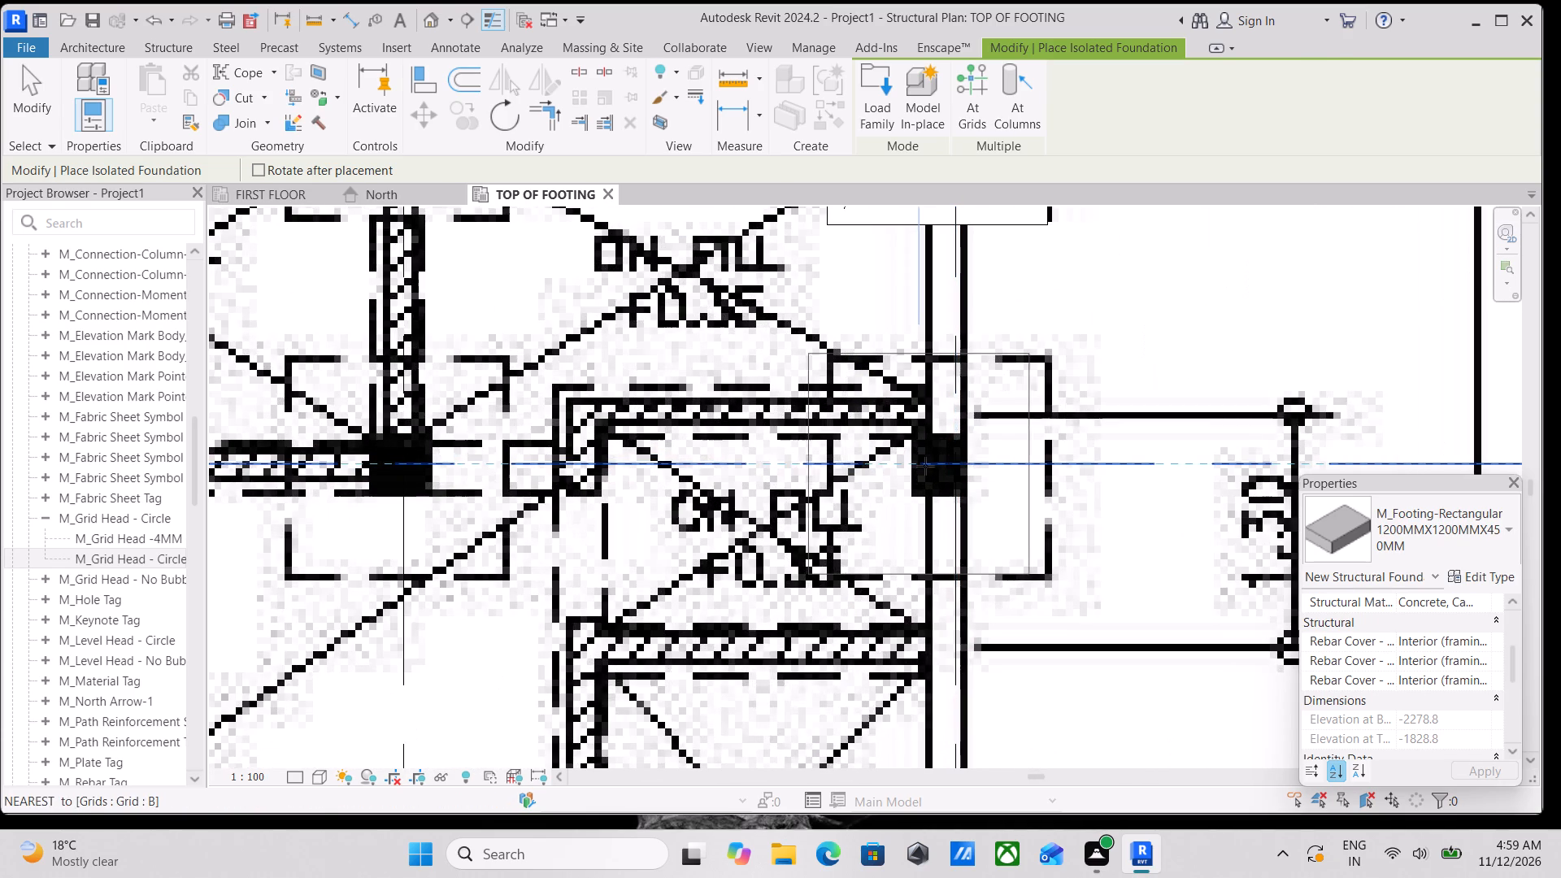
{"action": "left_click", "coordinate": [940, 459]}
Place a 1200MMX1200MMX450MM footing over the column at grids B and 5, fitted to its dashed outline.
{"action": "scroll", "coordinate": [940, 459], "scroll_direction": "down", "scroll_amount": 3}
{"action": "middle_click_drag", "start_coordinate": [719, 502], "coordinate": [1007, 456]}
{"action": "middle_click_drag", "start_coordinate": [739, 506], "coordinate": [850, 576]}
{"action": "scroll", "coordinate": [1021, 480], "scroll_direction": "up", "scroll_amount": 1}
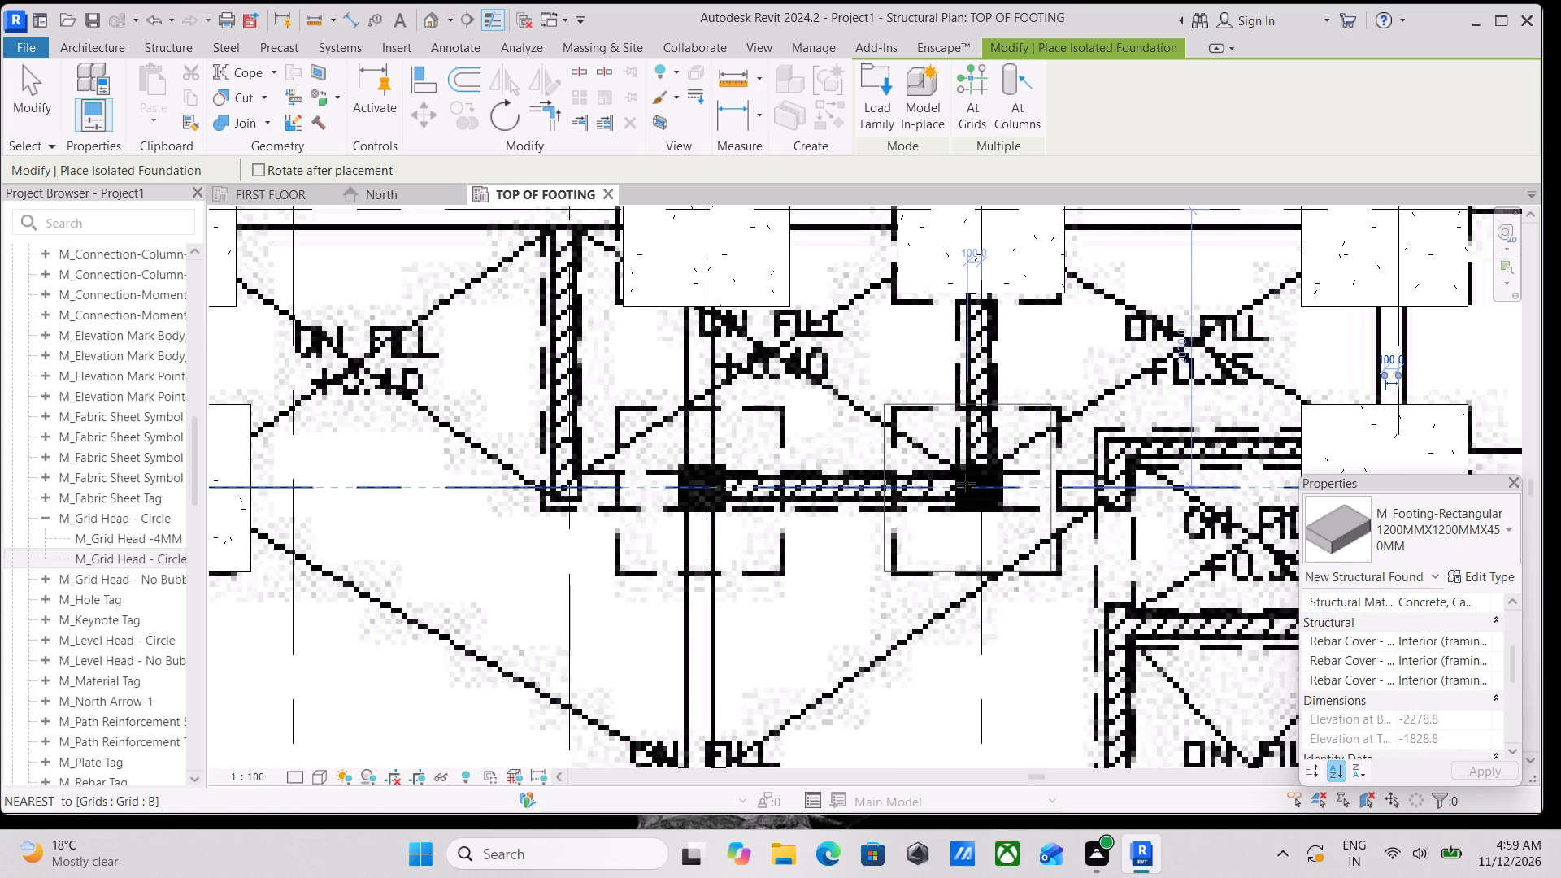
{"action": "scroll", "coordinate": [970, 483], "scroll_direction": "up", "scroll_amount": 3}
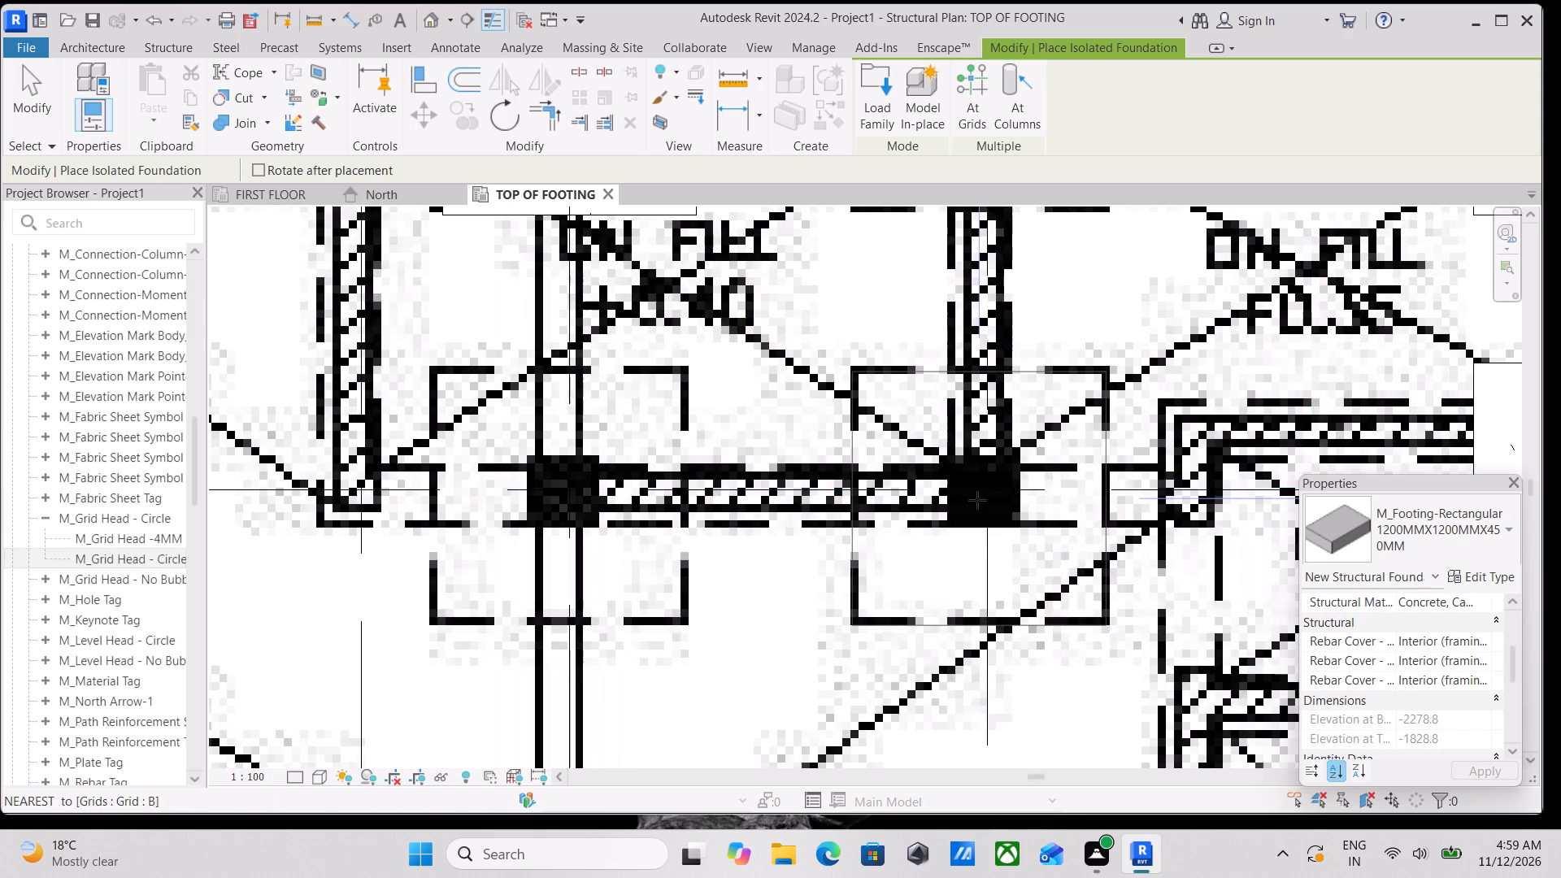
{"action": "left_click", "coordinate": [978, 490]}
Place the last 1200MMX1200MMX450MM footing over the column at grids B and 4, and finish footing placement.
{"action": "scroll", "coordinate": [978, 491], "scroll_direction": "down", "scroll_amount": 4}
{"action": "middle_click_drag", "start_coordinate": [833, 501], "coordinate": [924, 521]}
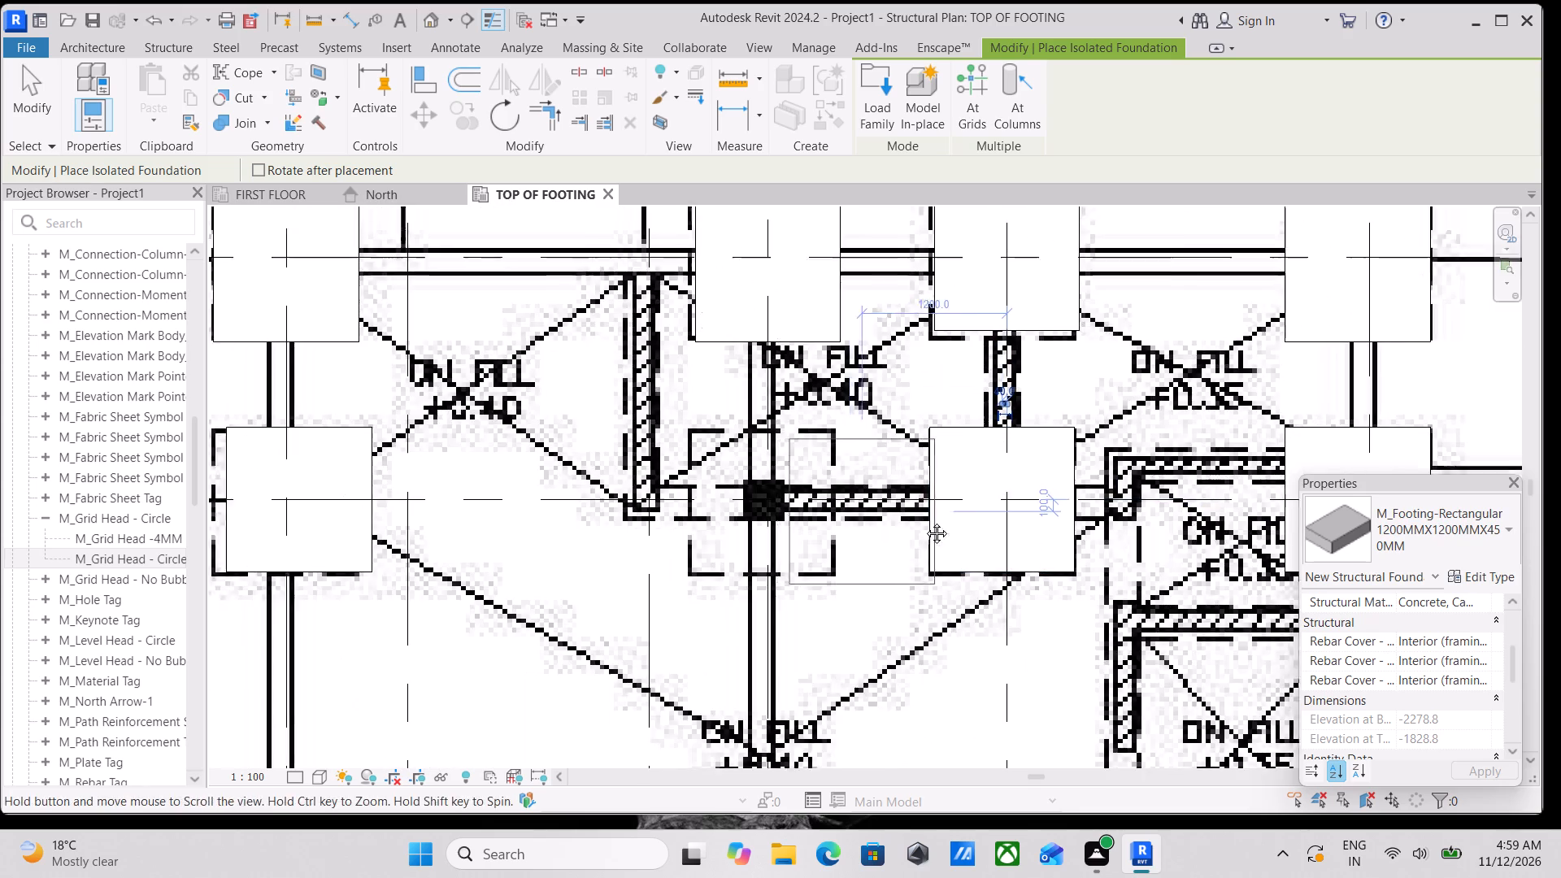
{"action": "middle_click_drag", "start_coordinate": [924, 521], "coordinate": [1002, 517]}
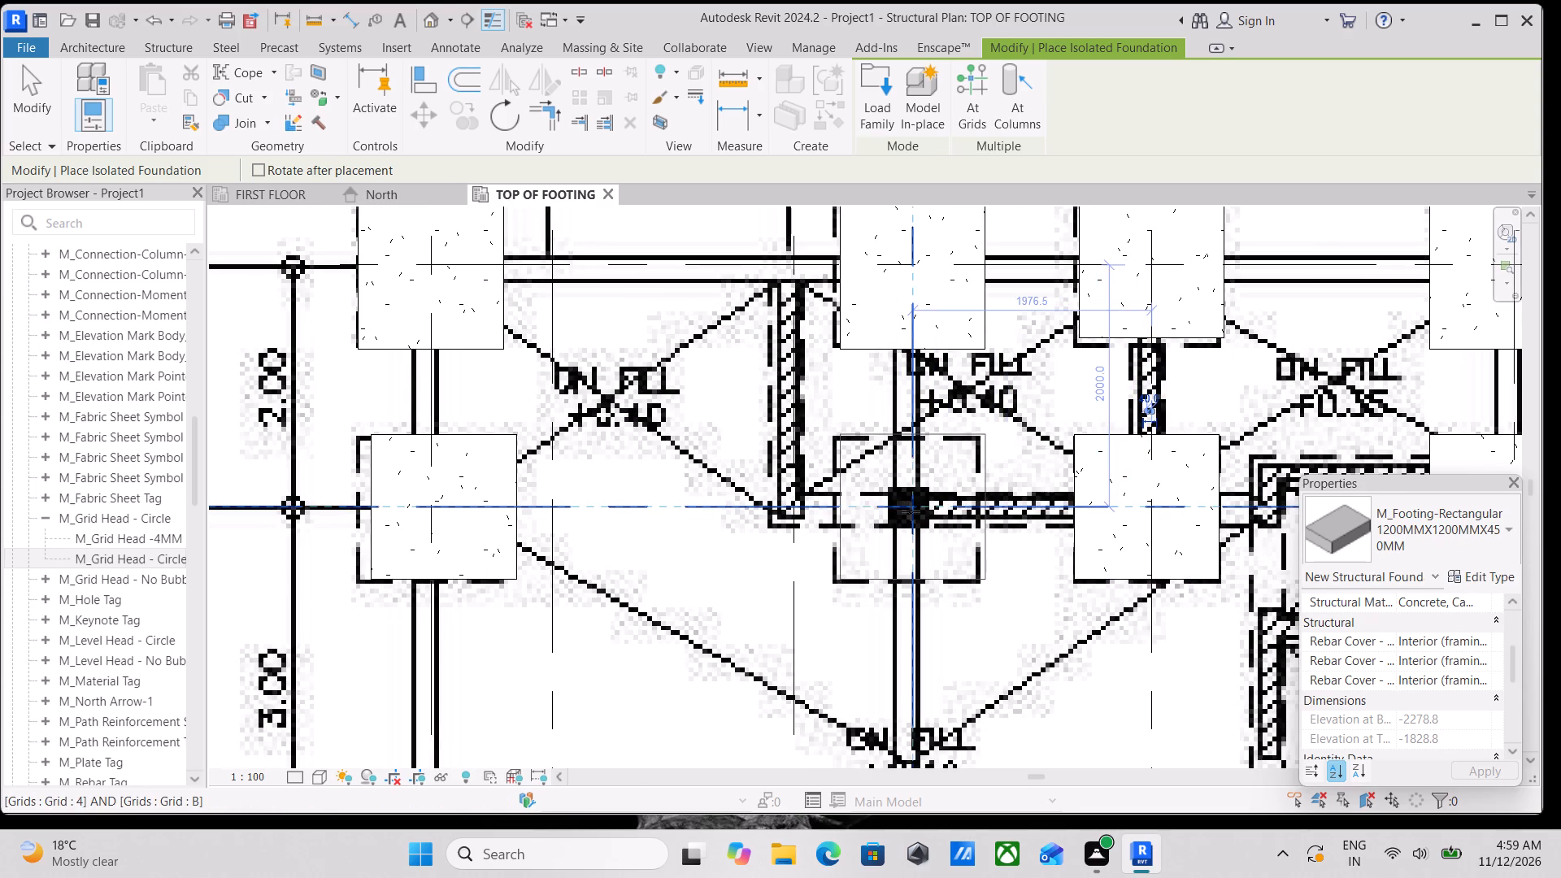
{"action": "scroll", "coordinate": [911, 511], "scroll_direction": "up", "scroll_amount": 5}
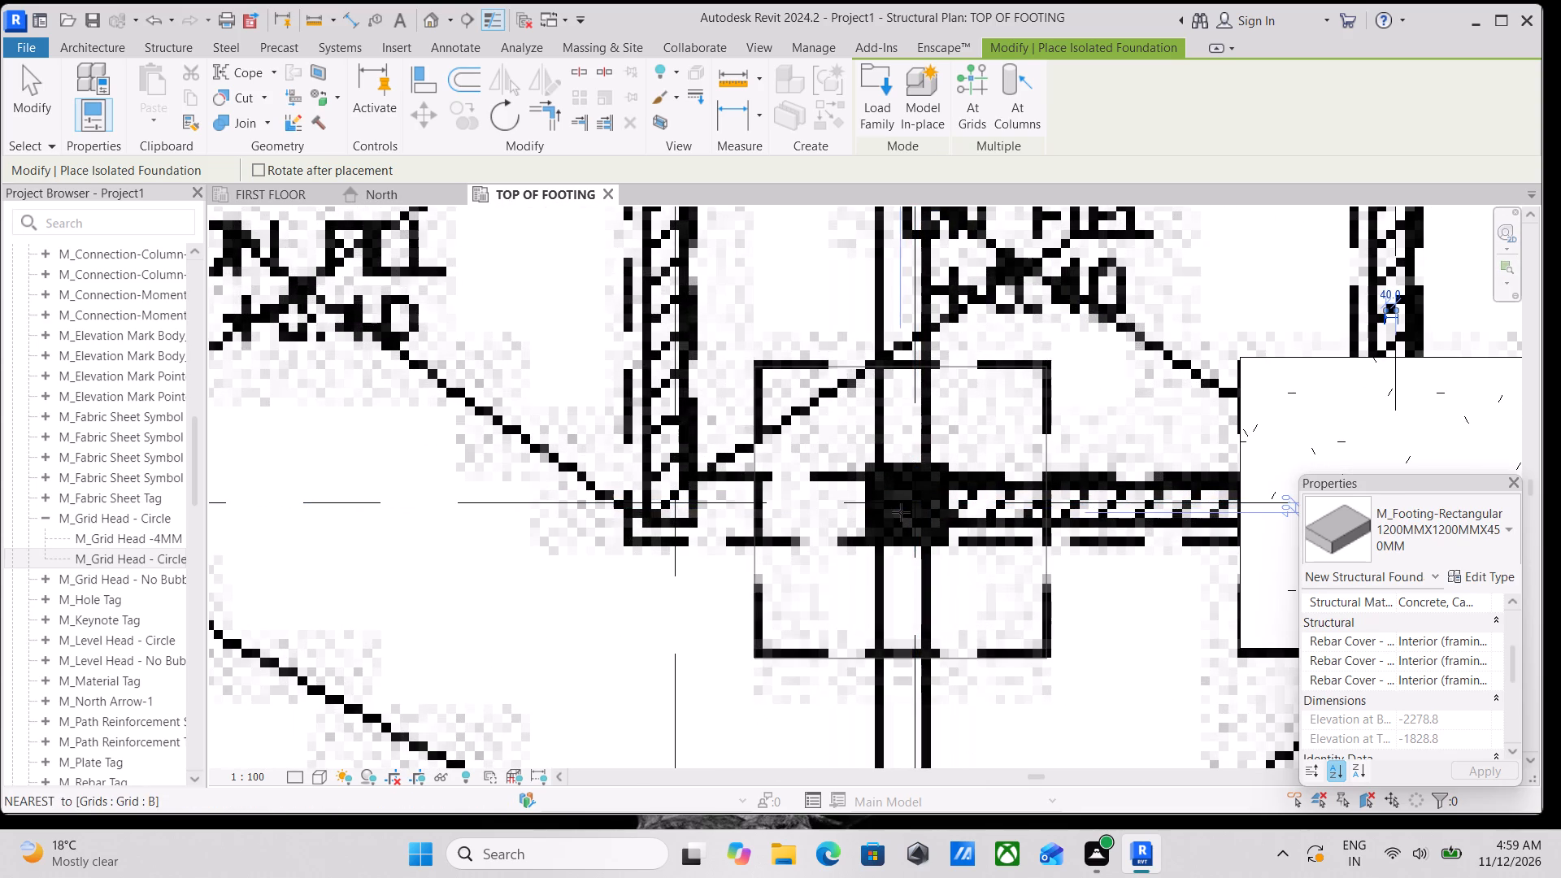
{"action": "left_click", "coordinate": [902, 512]}
{"action": "scroll", "coordinate": [903, 512], "scroll_direction": "down", "scroll_amount": 7}
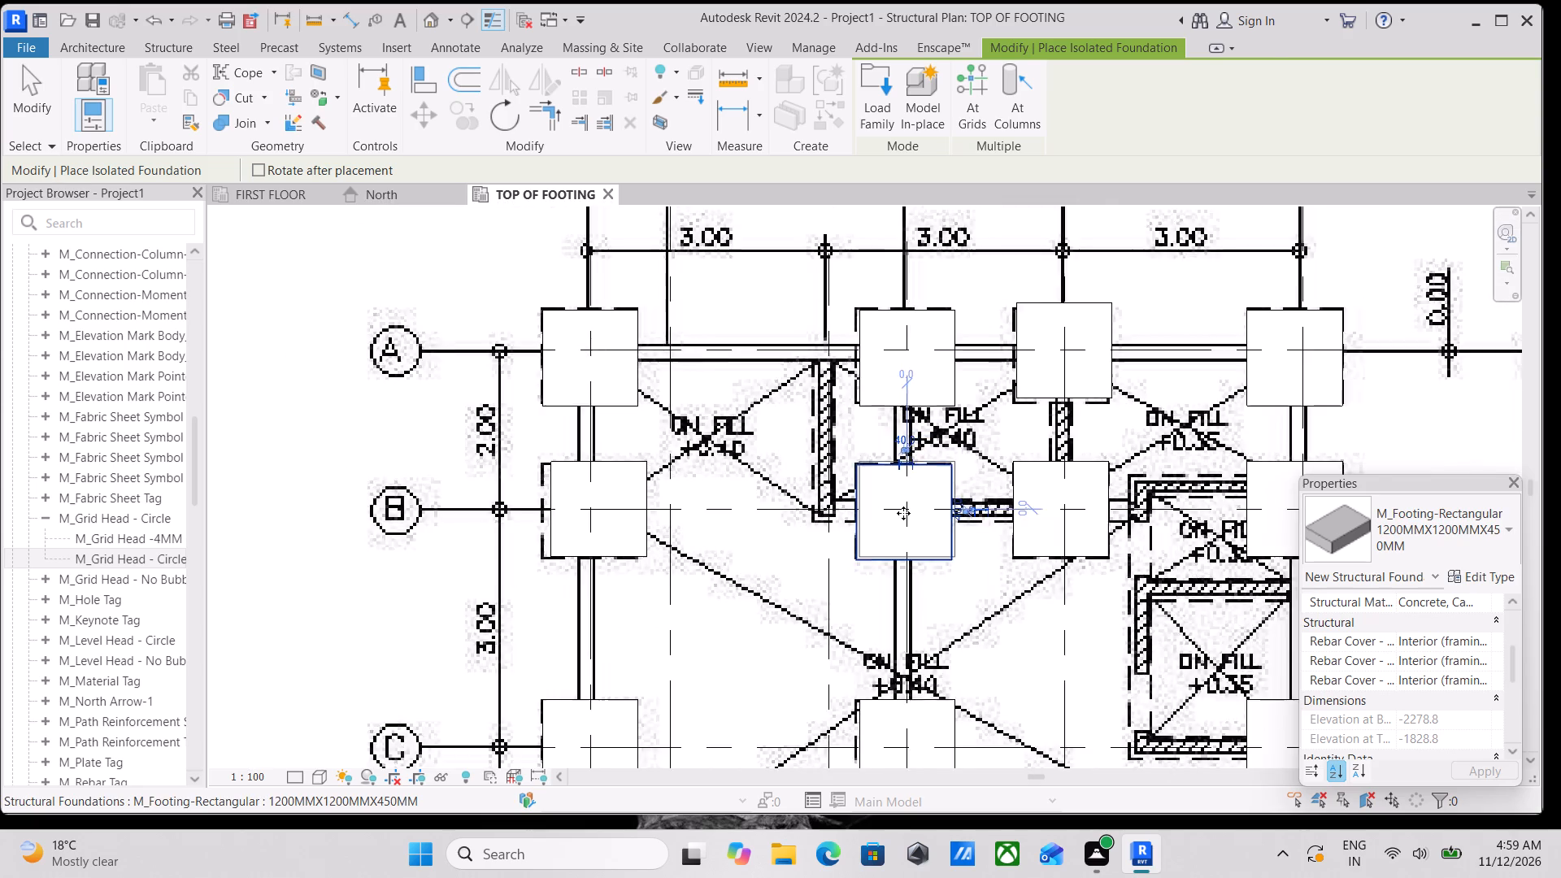
{"action": "scroll", "coordinate": [903, 513], "scroll_direction": "down", "scroll_amount": 3}
{"action": "middle_click_drag", "start_coordinate": [903, 513], "coordinate": [957, 356]}
{"action": "scroll", "coordinate": [957, 374], "scroll_direction": "down", "scroll_amount": 4}
{"action": "middle_click_drag", "start_coordinate": [957, 378], "coordinate": [954, 285]}
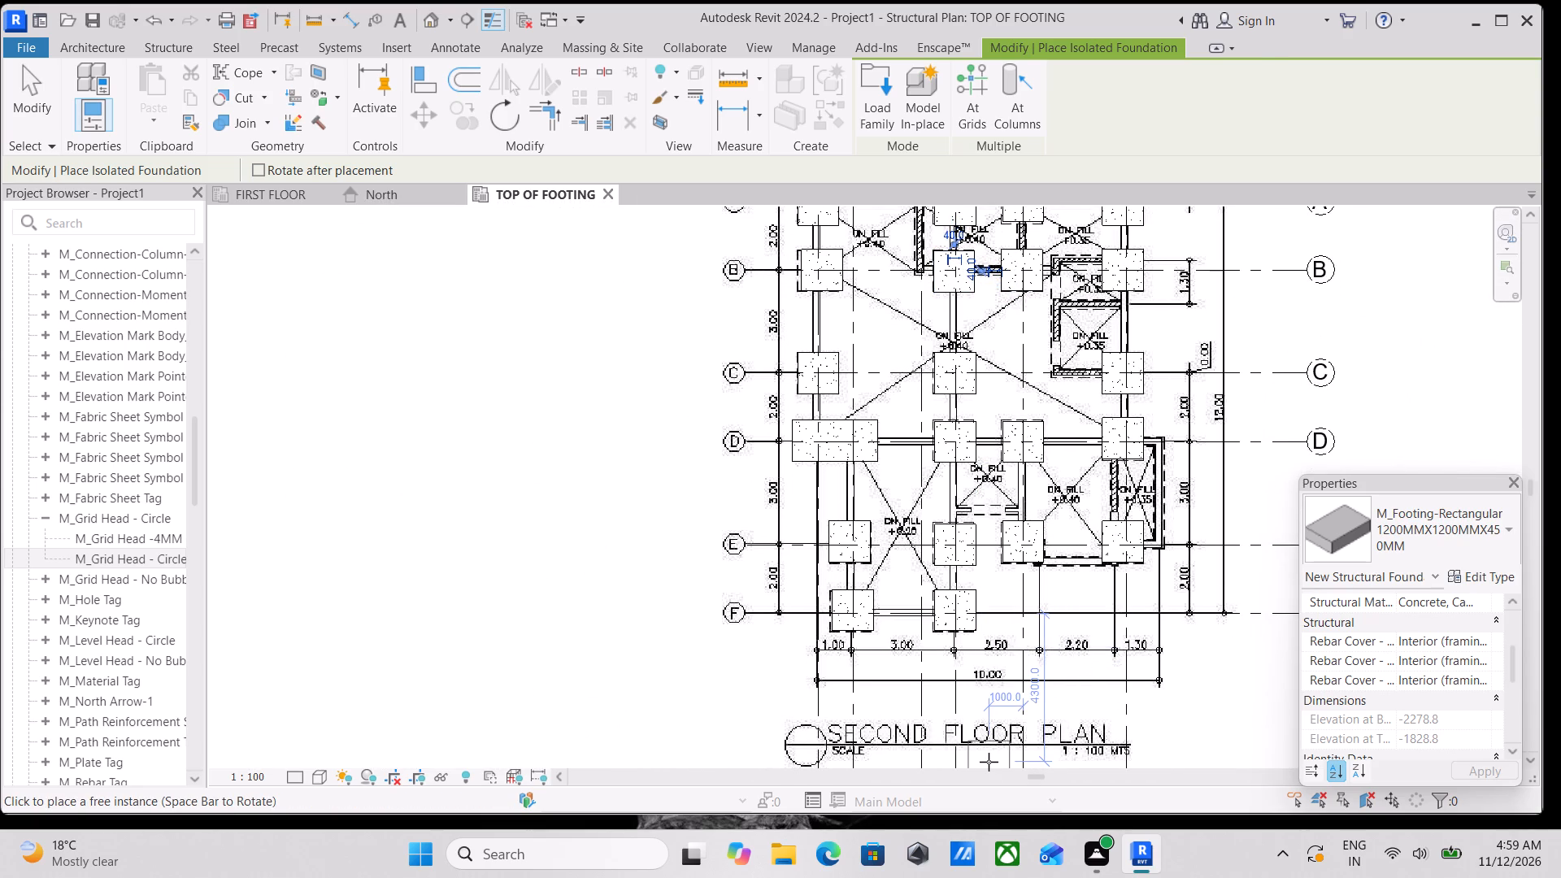
{"action": "key", "text": "Escape"}
{"action": "key", "text": "Escape"}
Nudge the footing at grids F and 4 about 40 mm toward grid 3 and 40 mm away from grid E to fit its dashed outline.
{"action": "scroll", "coordinate": [936, 654], "scroll_direction": "up", "scroll_amount": 2}
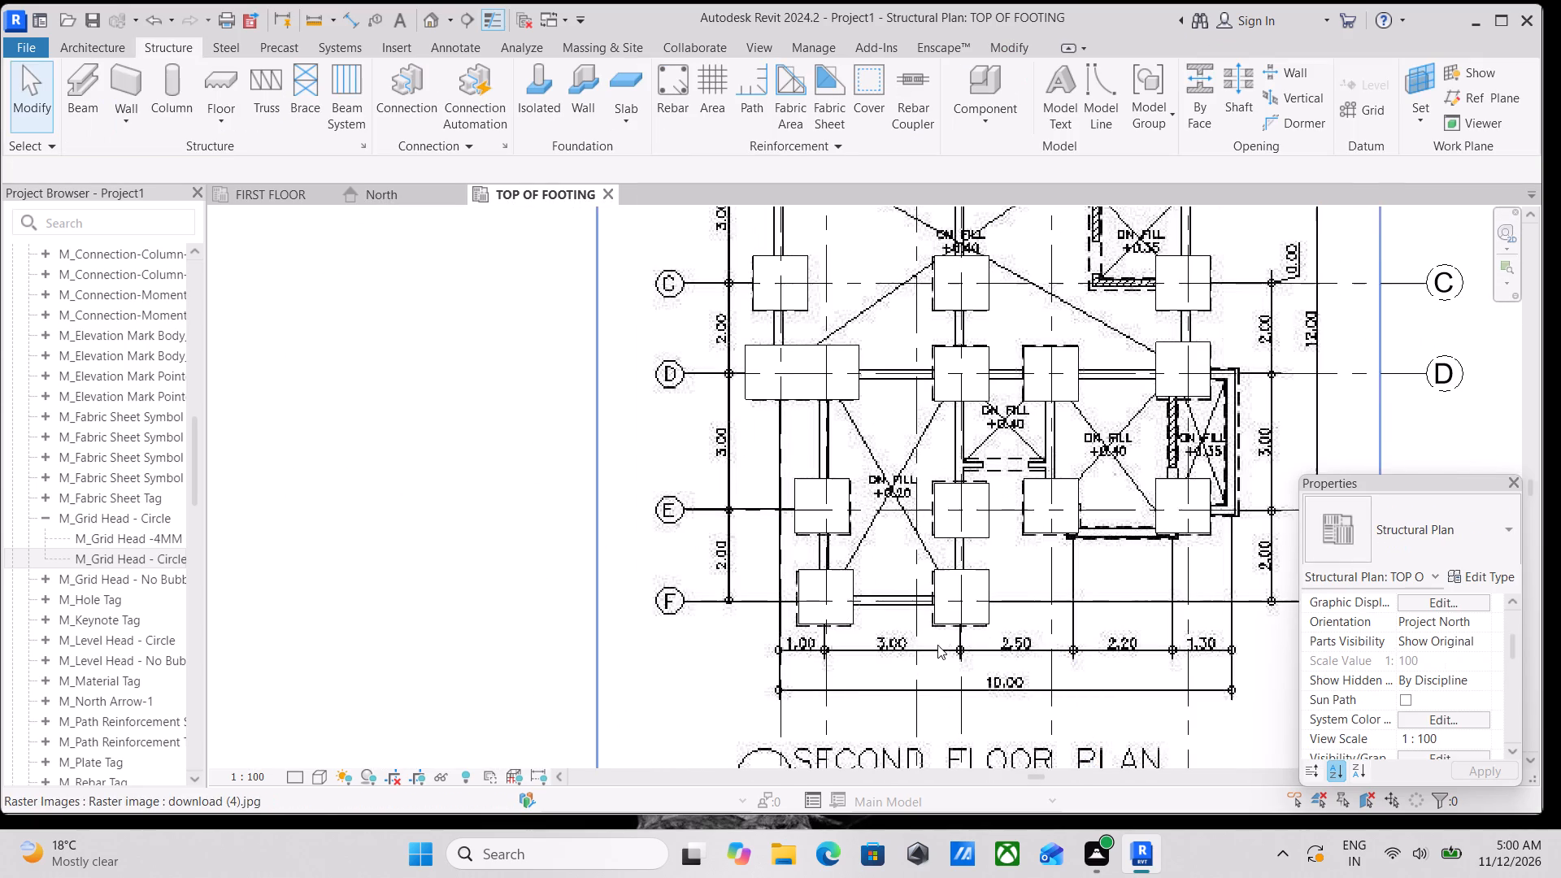
{"action": "key", "text": "Escape"}
{"action": "key", "text": "Escape"}
{"action": "key", "text": "Escape"}
{"action": "key", "text": "Escape"}
{"action": "scroll", "coordinate": [978, 596], "scroll_direction": "up", "scroll_amount": 6}
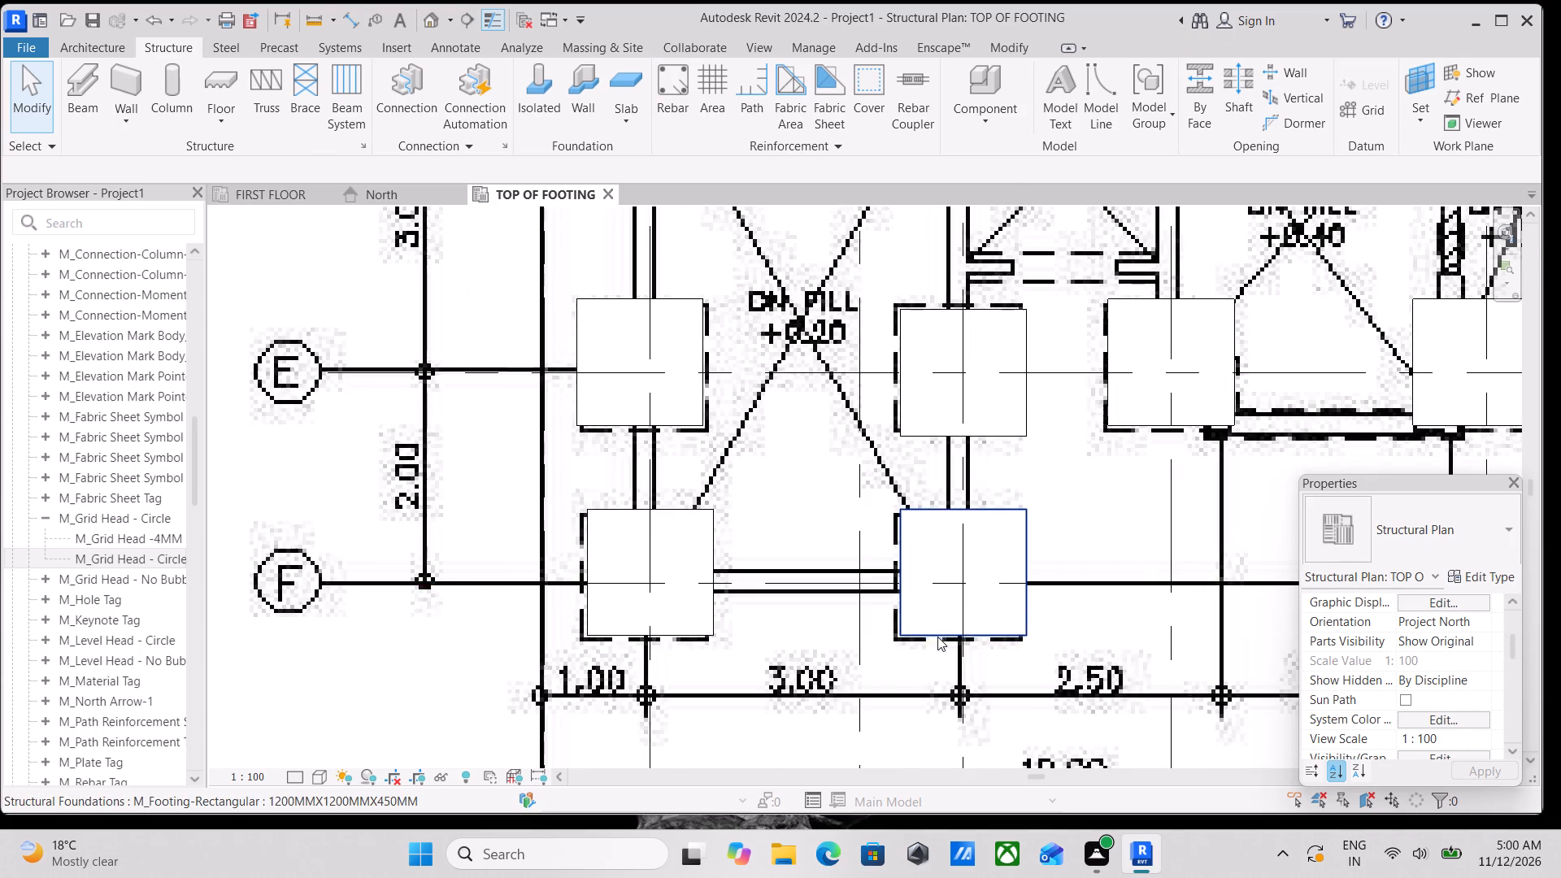
{"action": "left_click", "coordinate": [922, 627]}
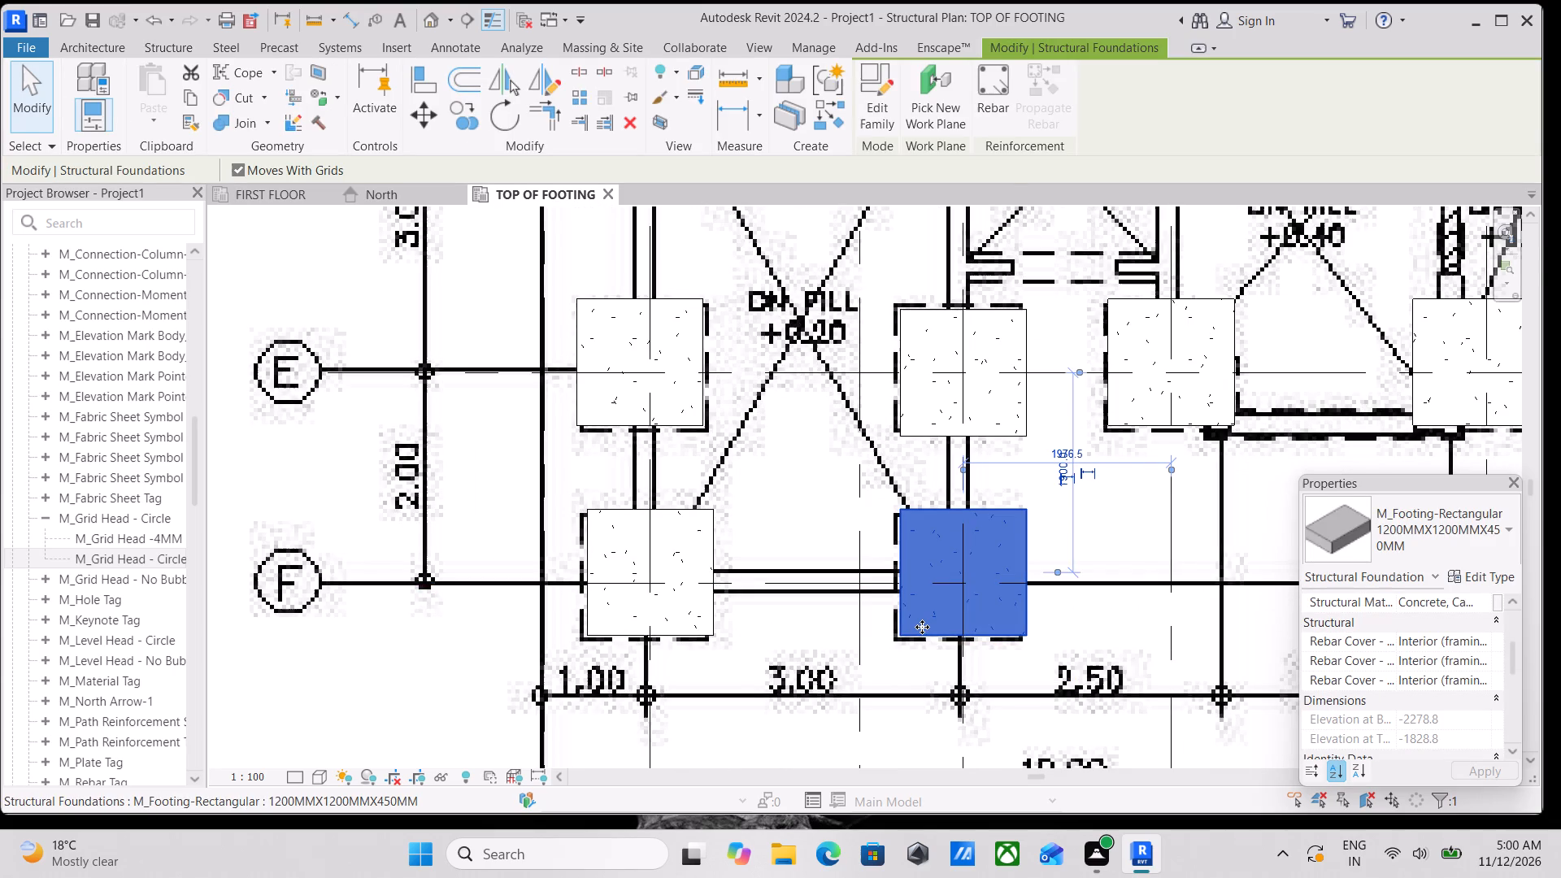
{"action": "key", "text": "Left"}
{"action": "key", "text": "Left"}
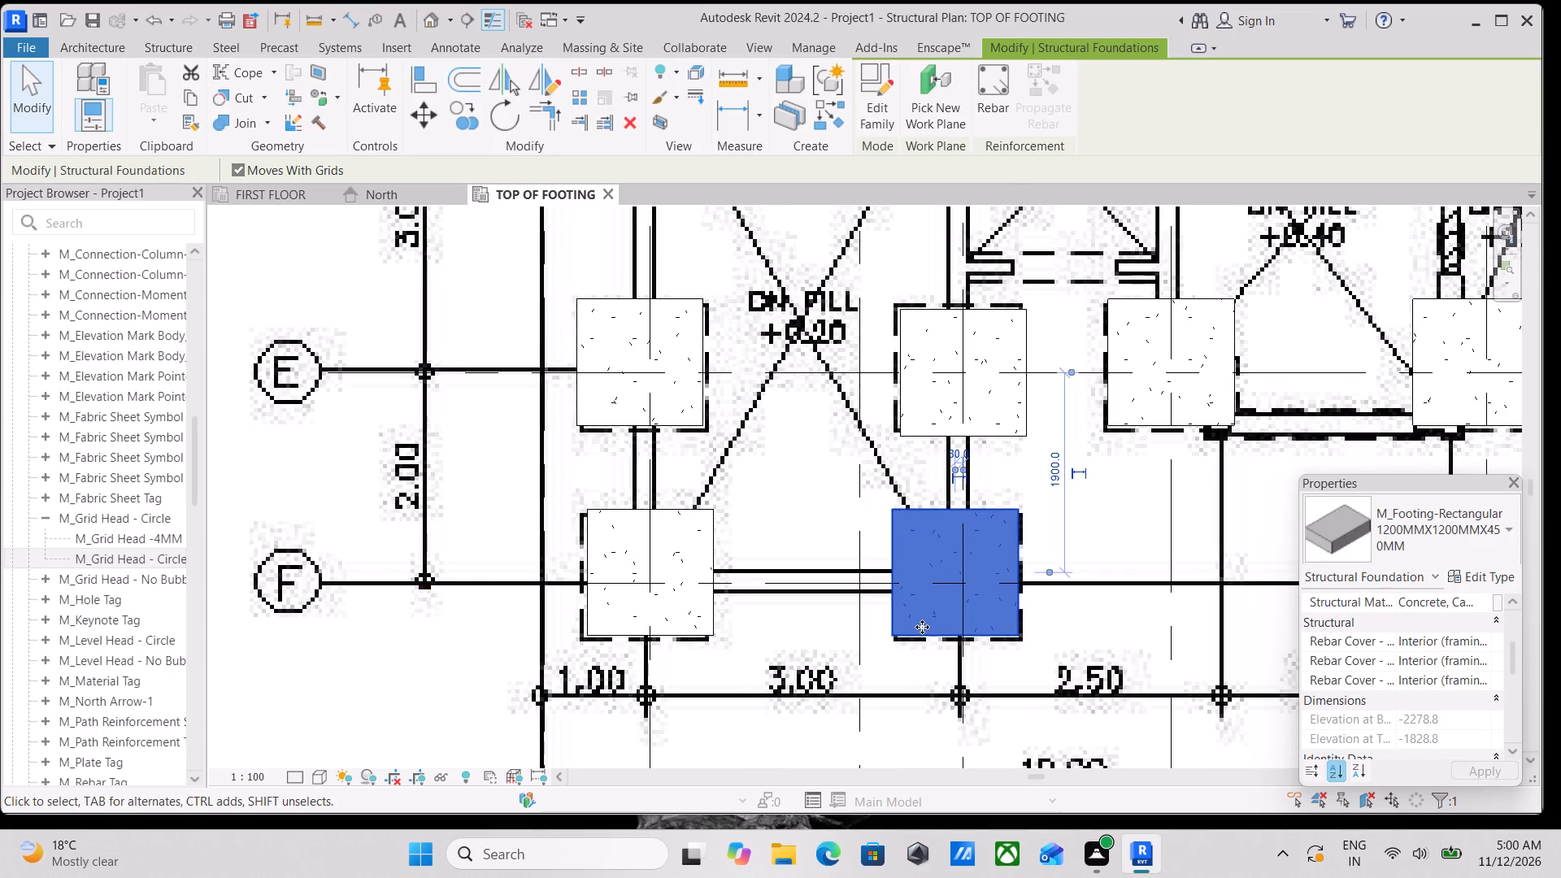
{"action": "key", "text": "Right"}
{"action": "key", "text": "Down"}
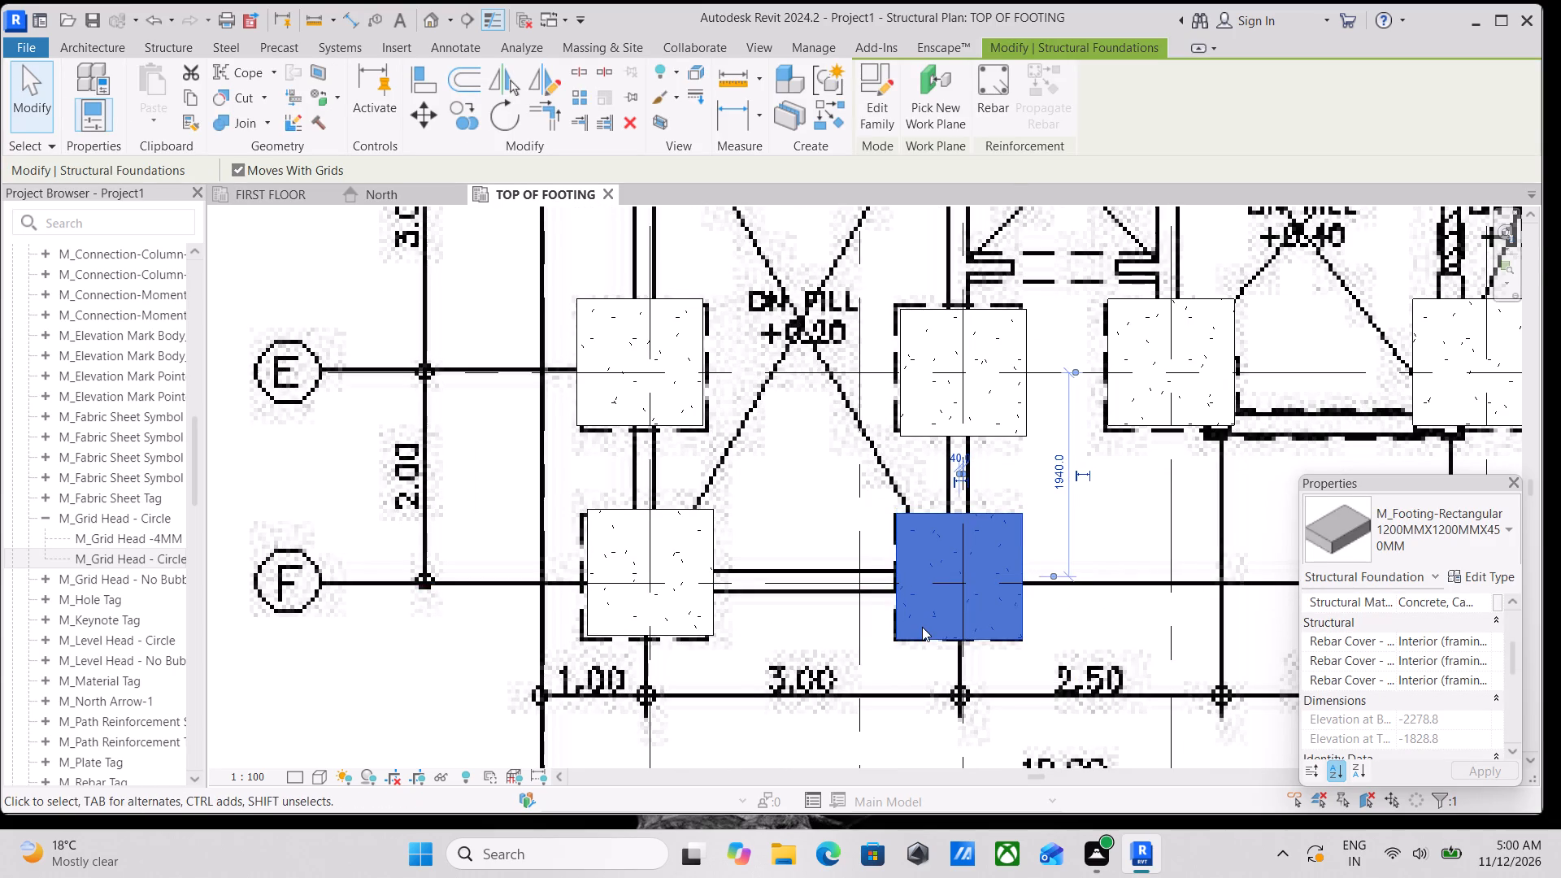
{"action": "key", "text": "Left"}
{"action": "key", "text": "Right"}
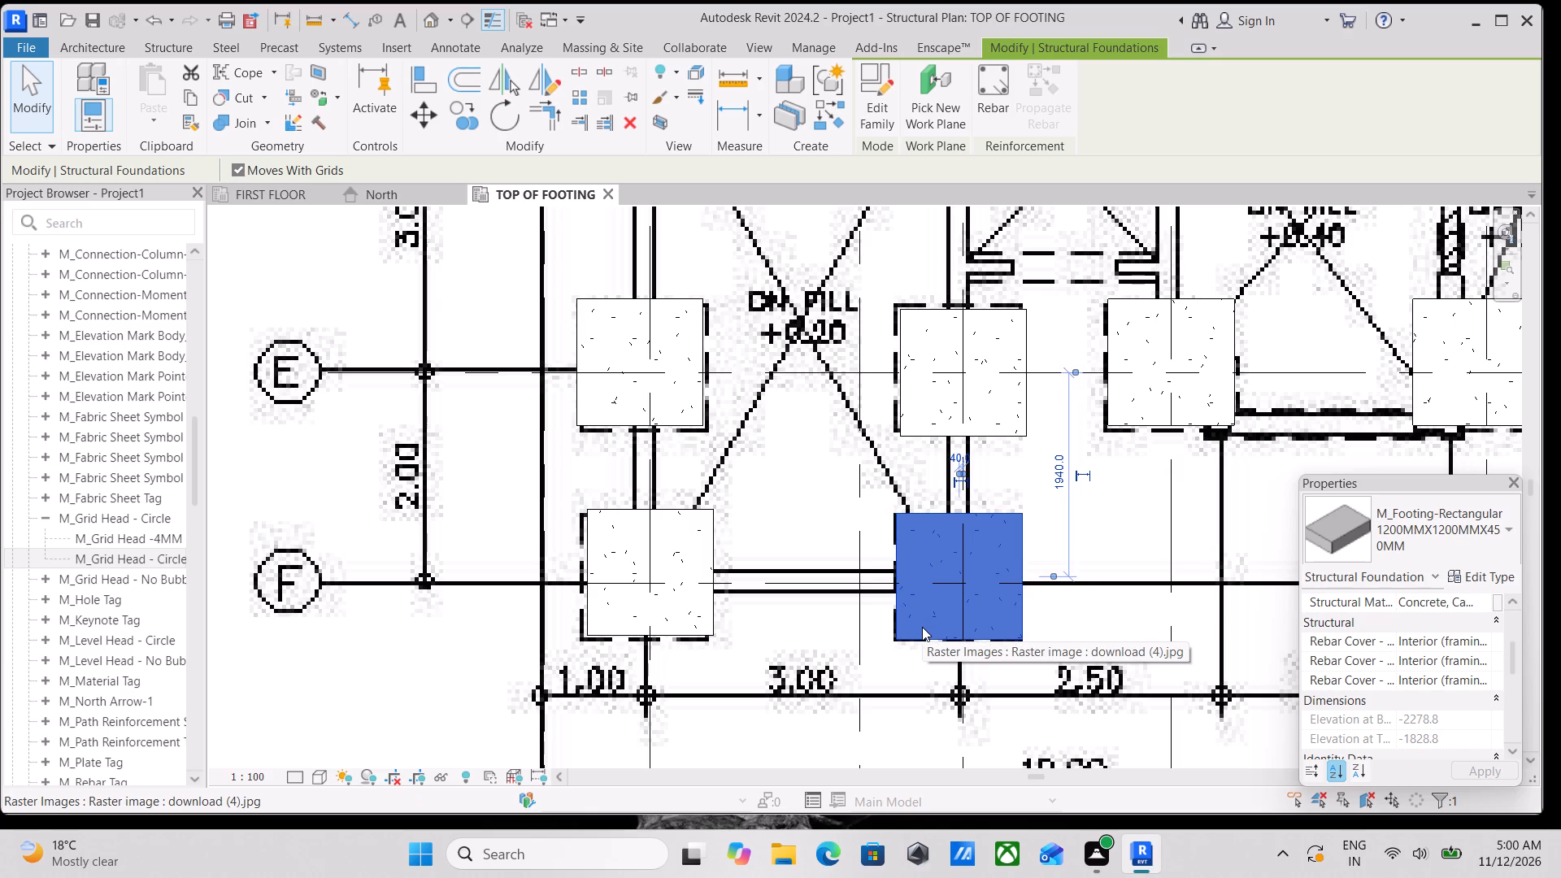
{"action": "key", "text": "Left"}
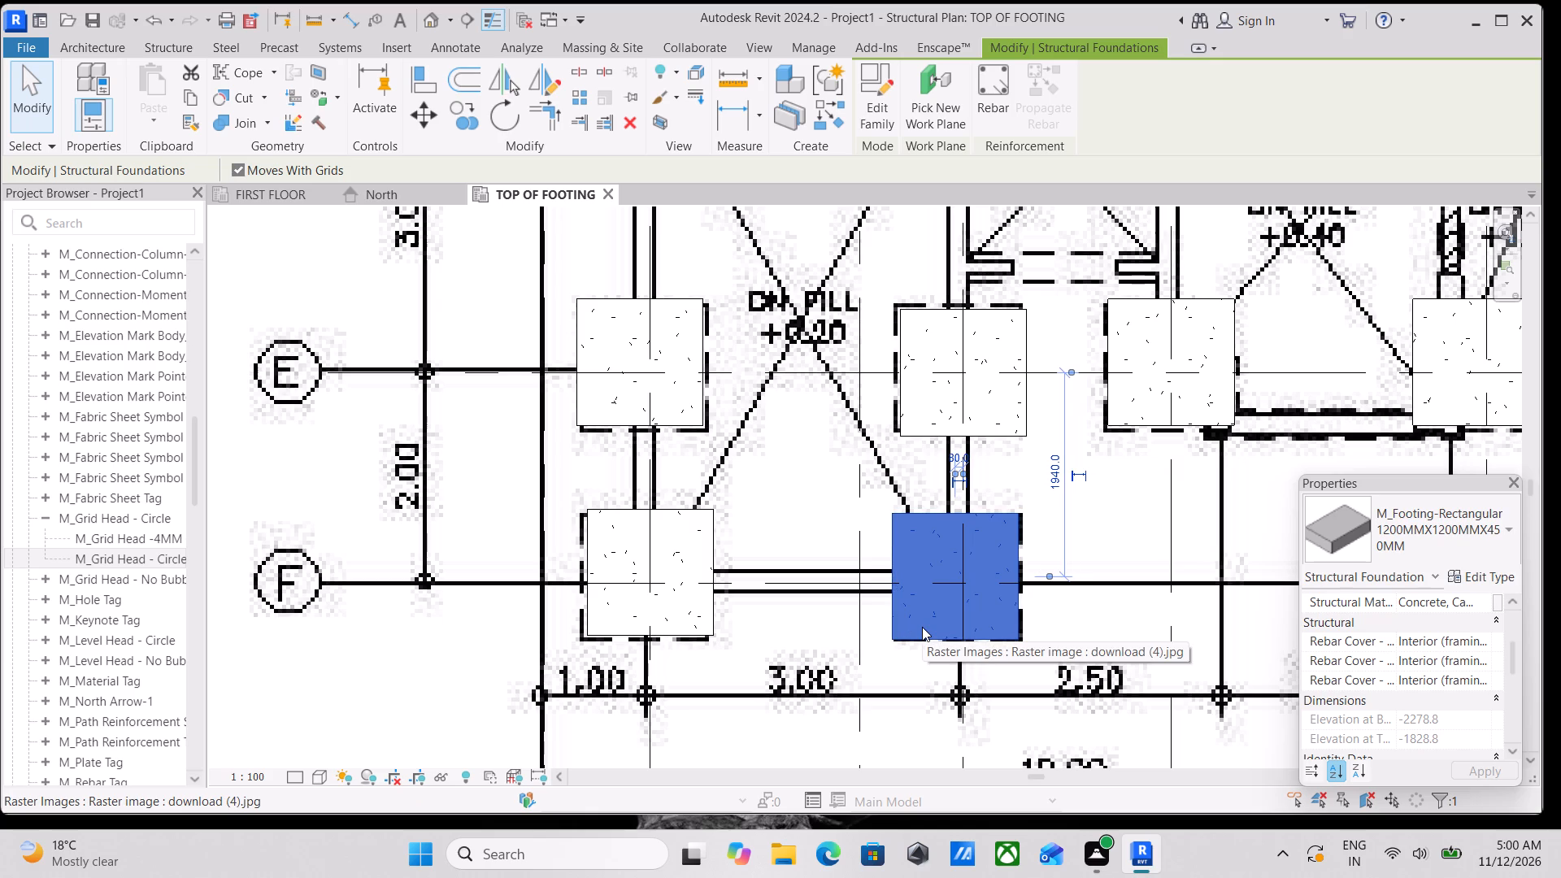
{"action": "key", "text": "Right"}
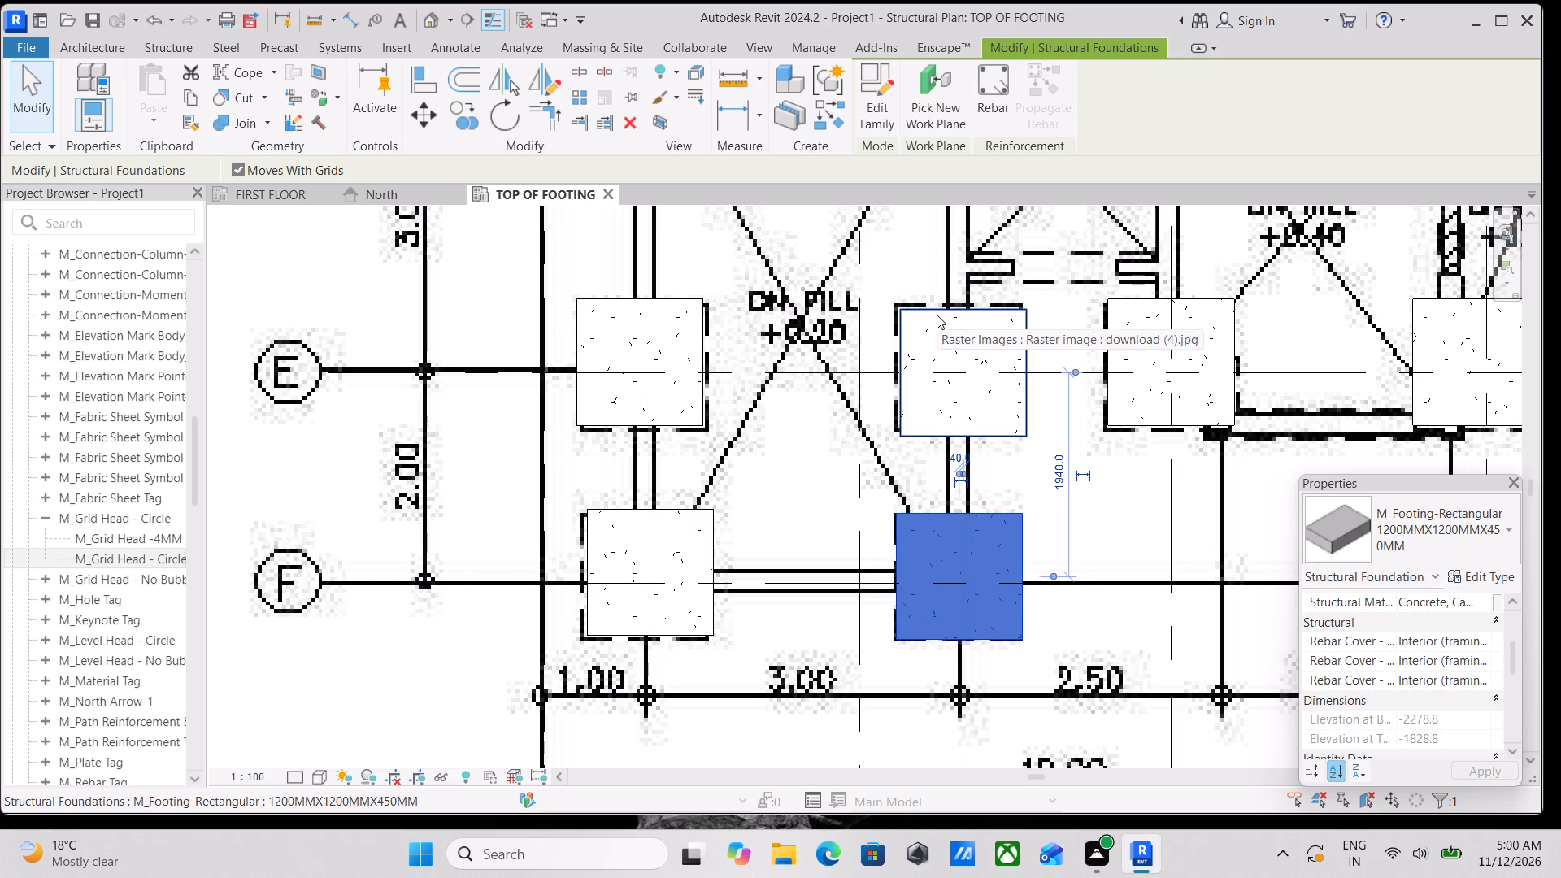
Nudge the footing at grids E and 4 about 40 mm toward grid 3 and 40 mm toward grid D to fit its dashed outline.
{"action": "left_click", "coordinate": [937, 315]}
{"action": "key", "text": "Up"}
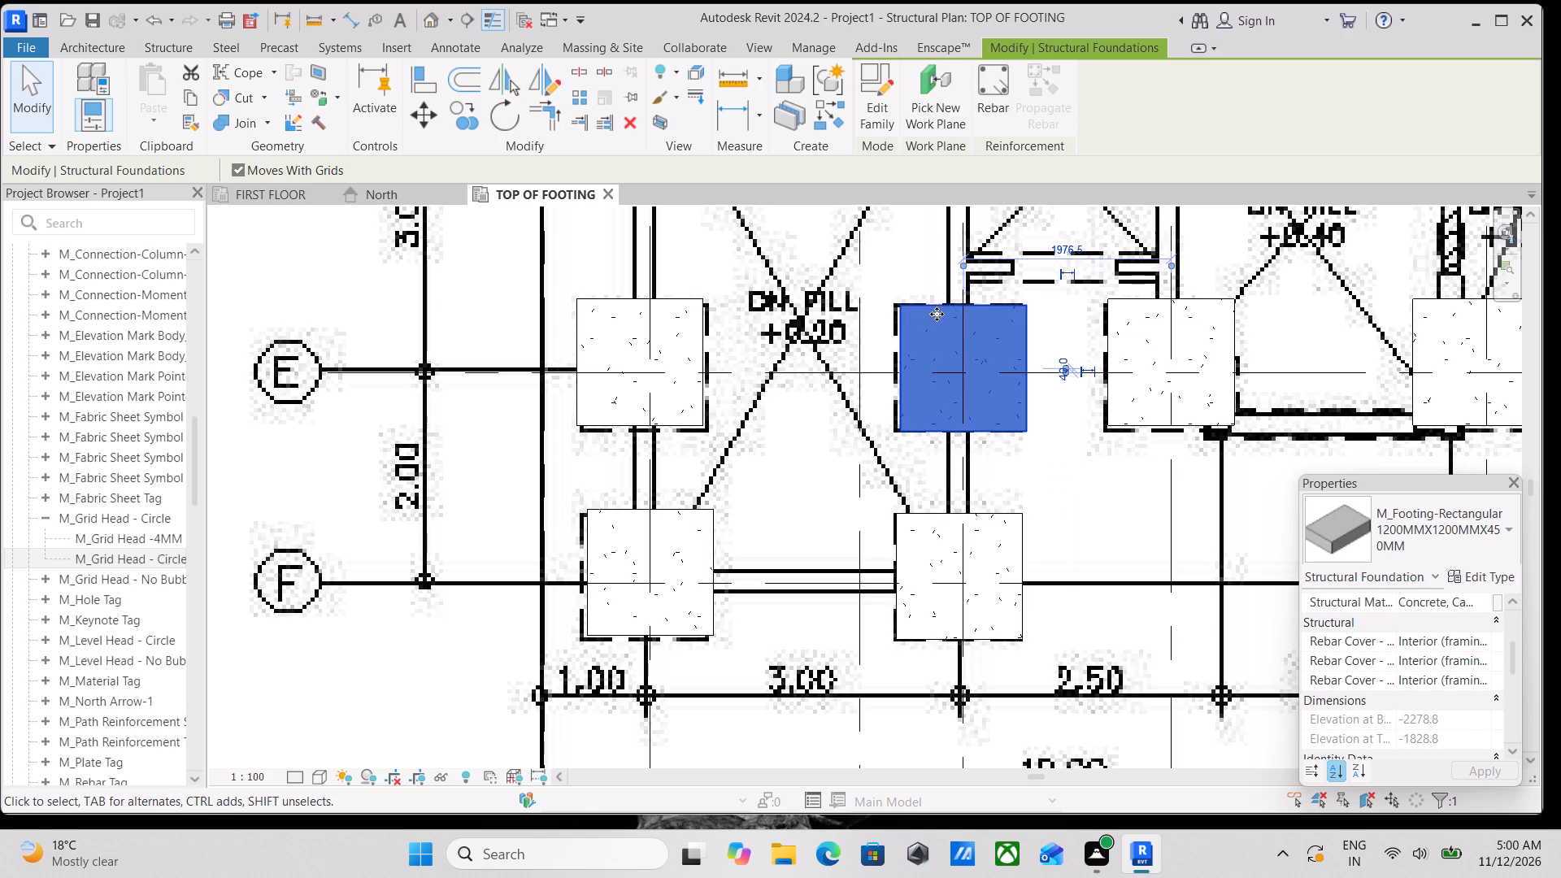
{"action": "key", "text": "Left"}
{"action": "key", "text": "Left"}
{"action": "key", "text": "Up"}
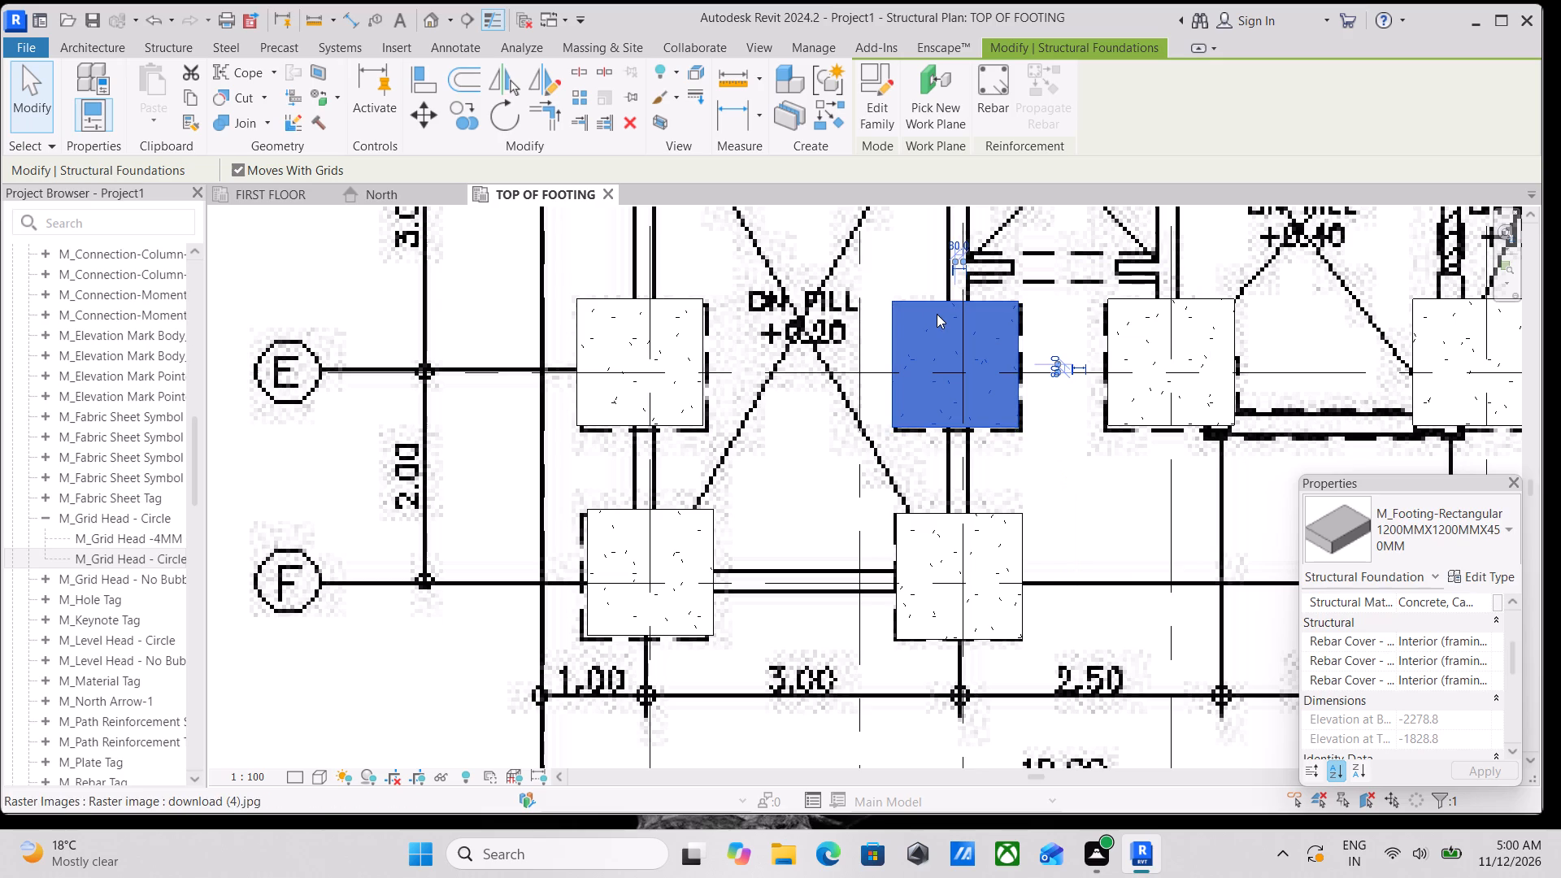
{"action": "key", "text": "Right"}
{"action": "key", "text": "Down"}
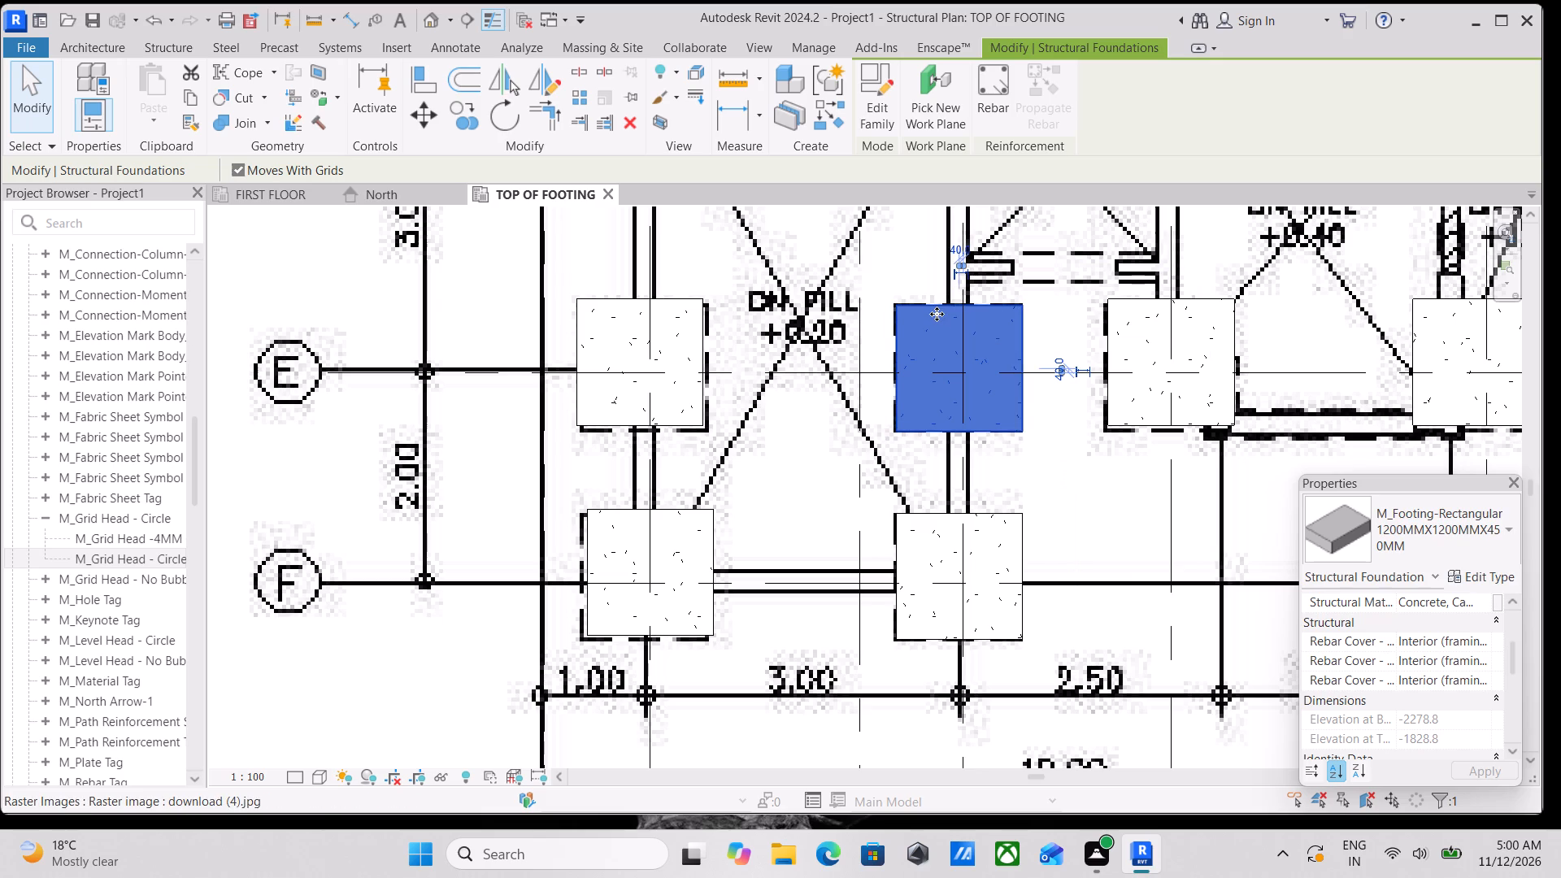
Nudge the footing at grids E and 5 about 40 mm toward grid 4 and 40 mm toward grid F to fit its outline.
{"action": "left_click", "coordinate": [1119, 297]}
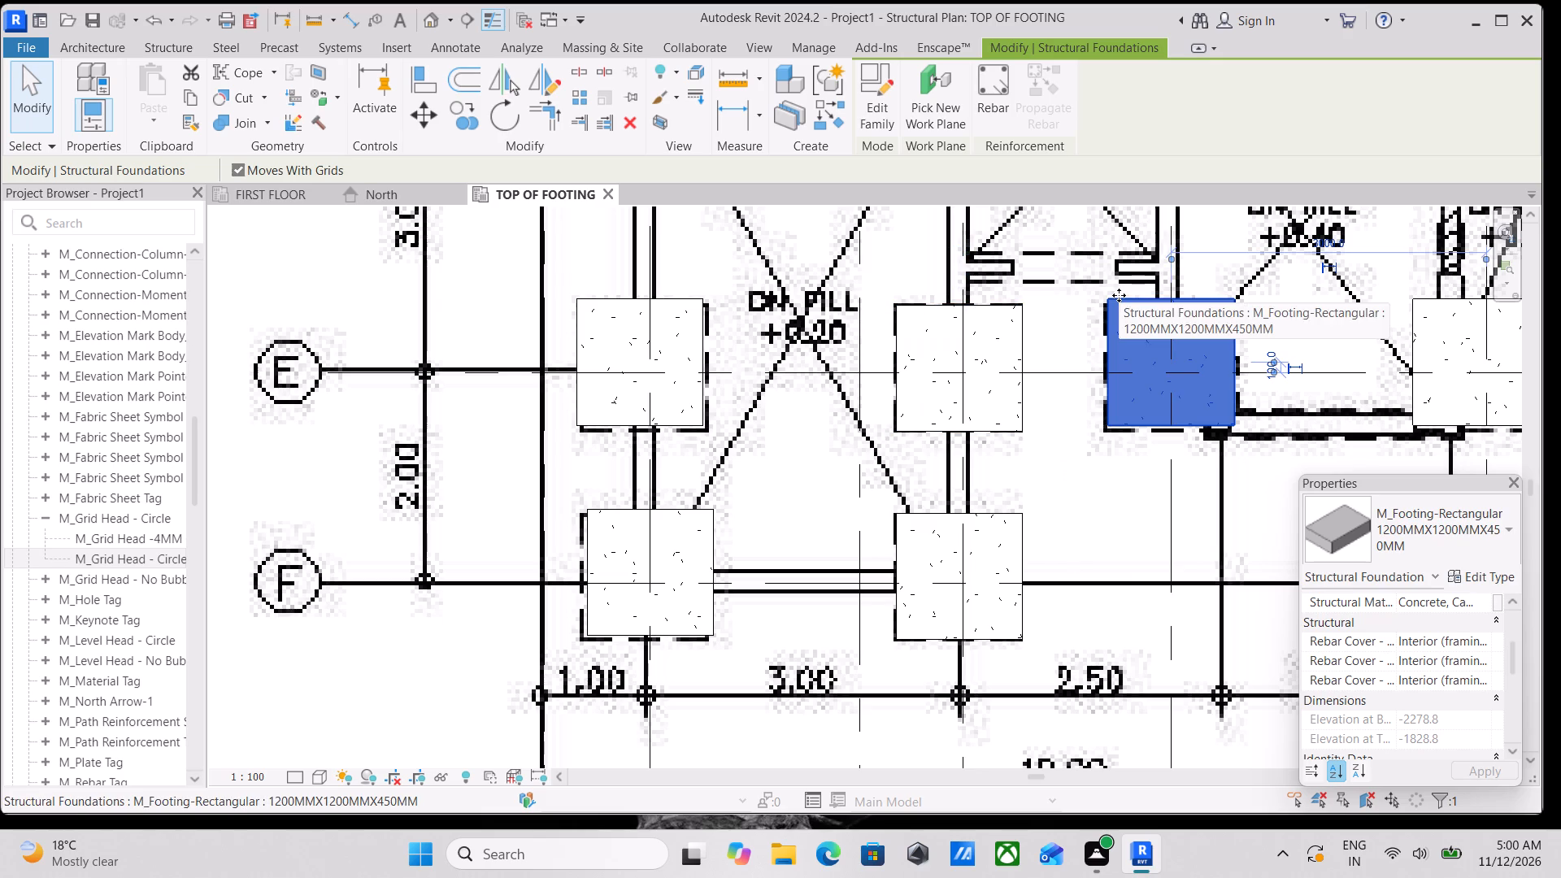
{"action": "key", "text": "Left"}
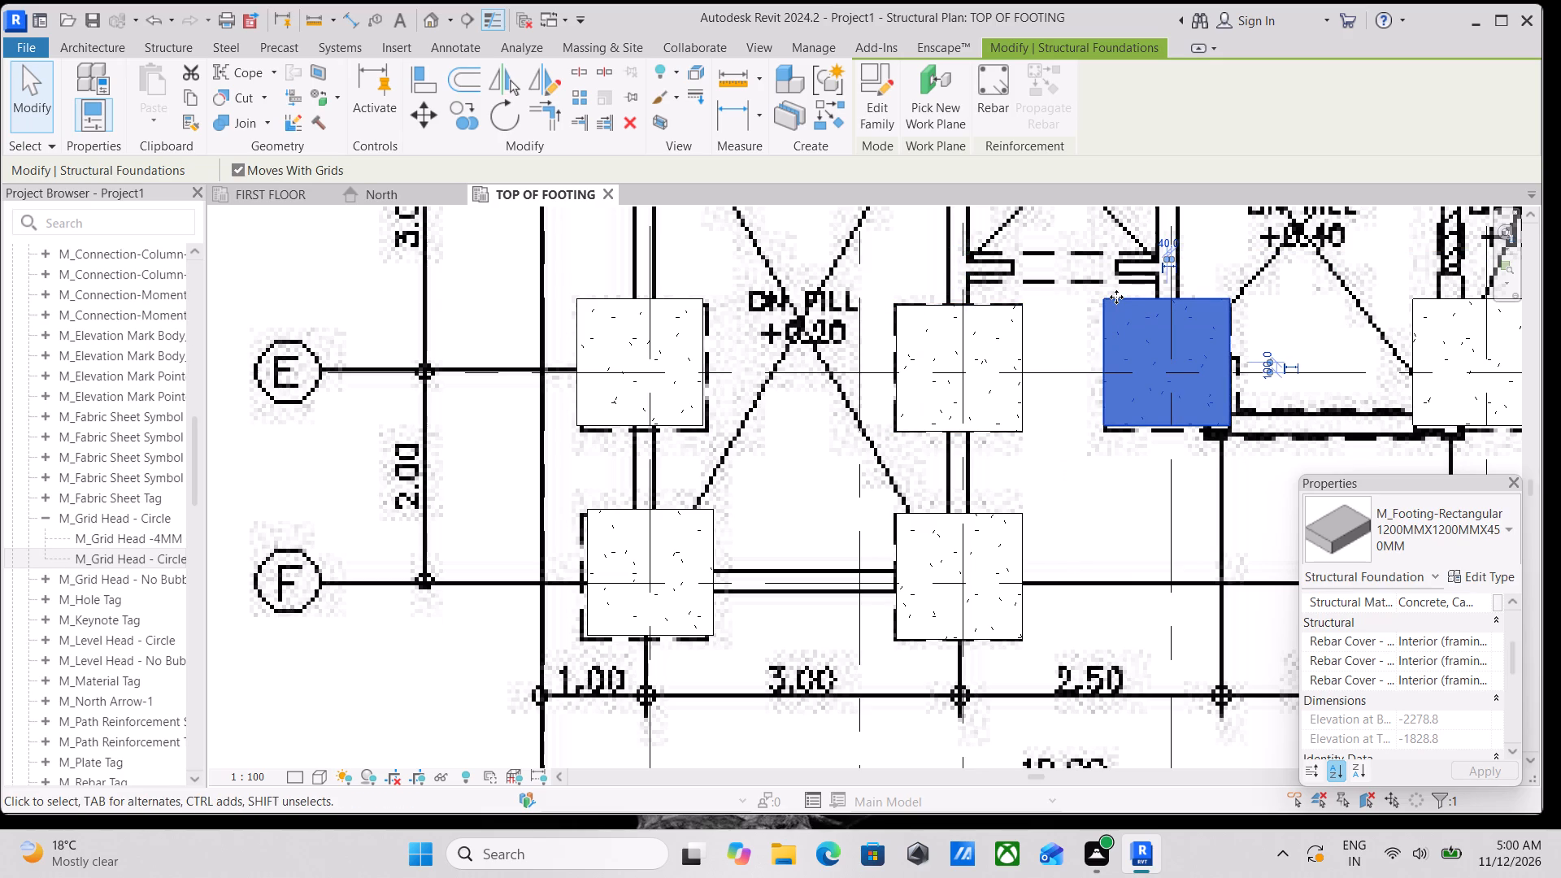
{"action": "key", "text": "Down"}
{"action": "key", "text": "Down"}
{"action": "key", "text": "Up"}
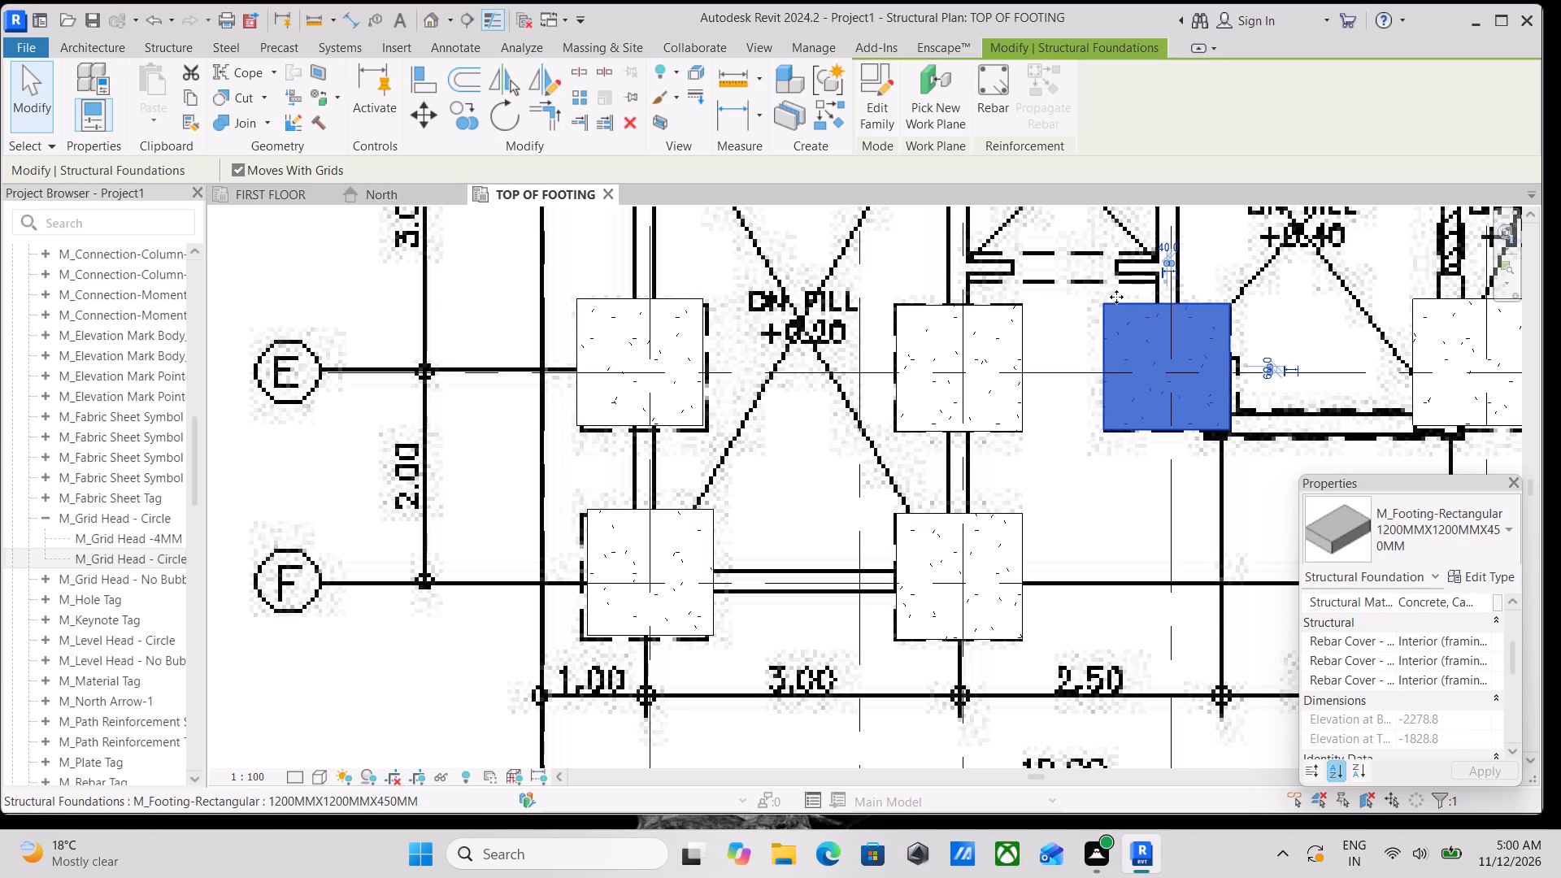
Nudge the footing at grids E and 2 about 40 mm toward grid 3 and 40 mm toward grid F to fit its outline.
{"action": "left_click", "coordinate": [705, 414]}
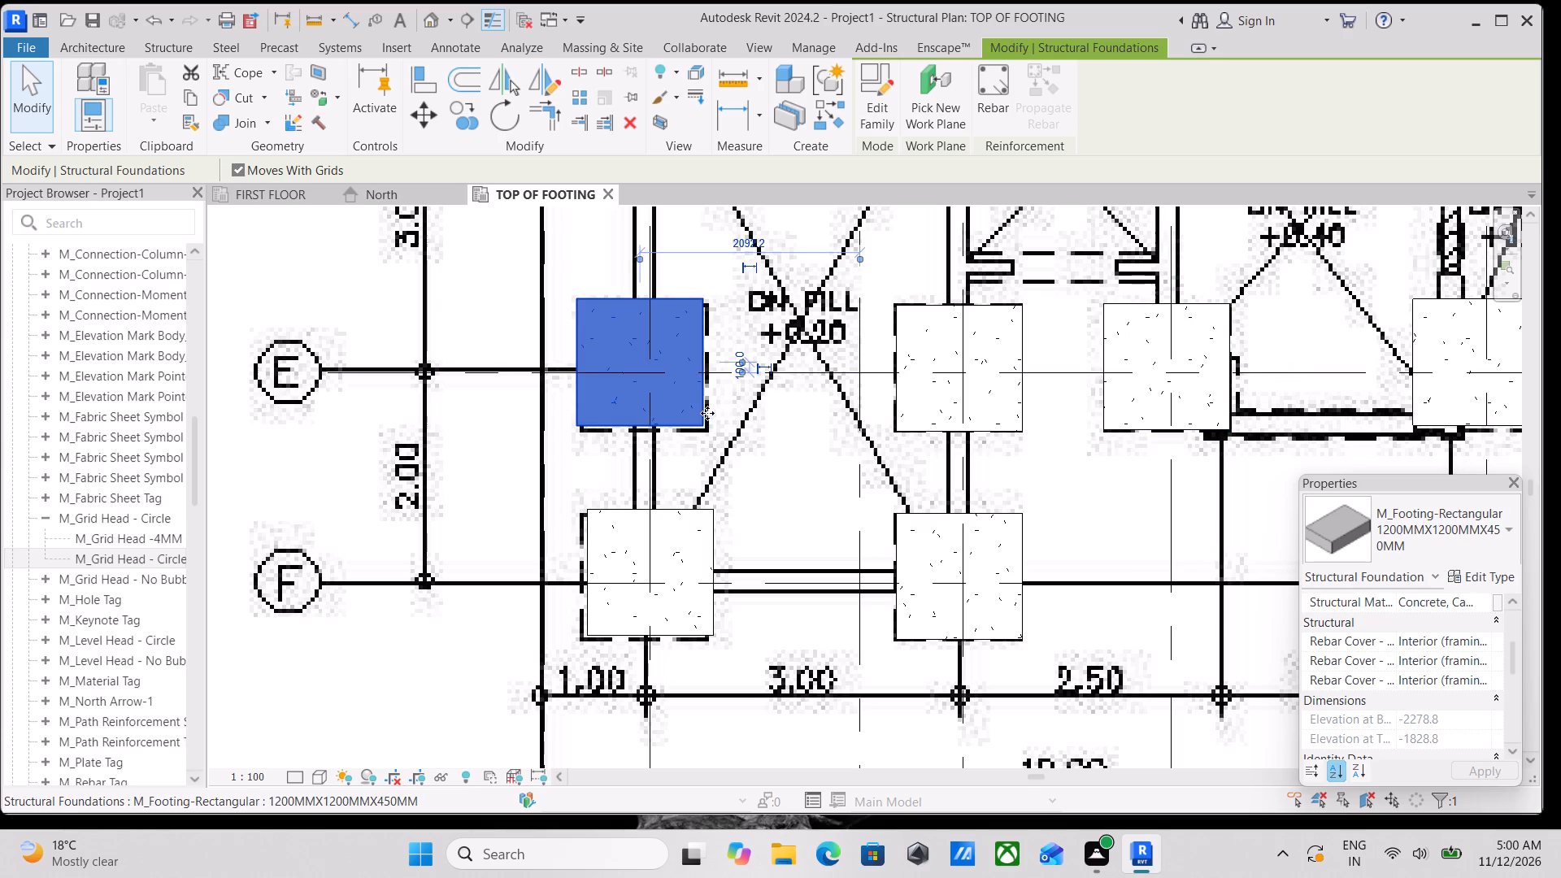
{"action": "key", "text": "Right"}
{"action": "key", "text": "Down"}
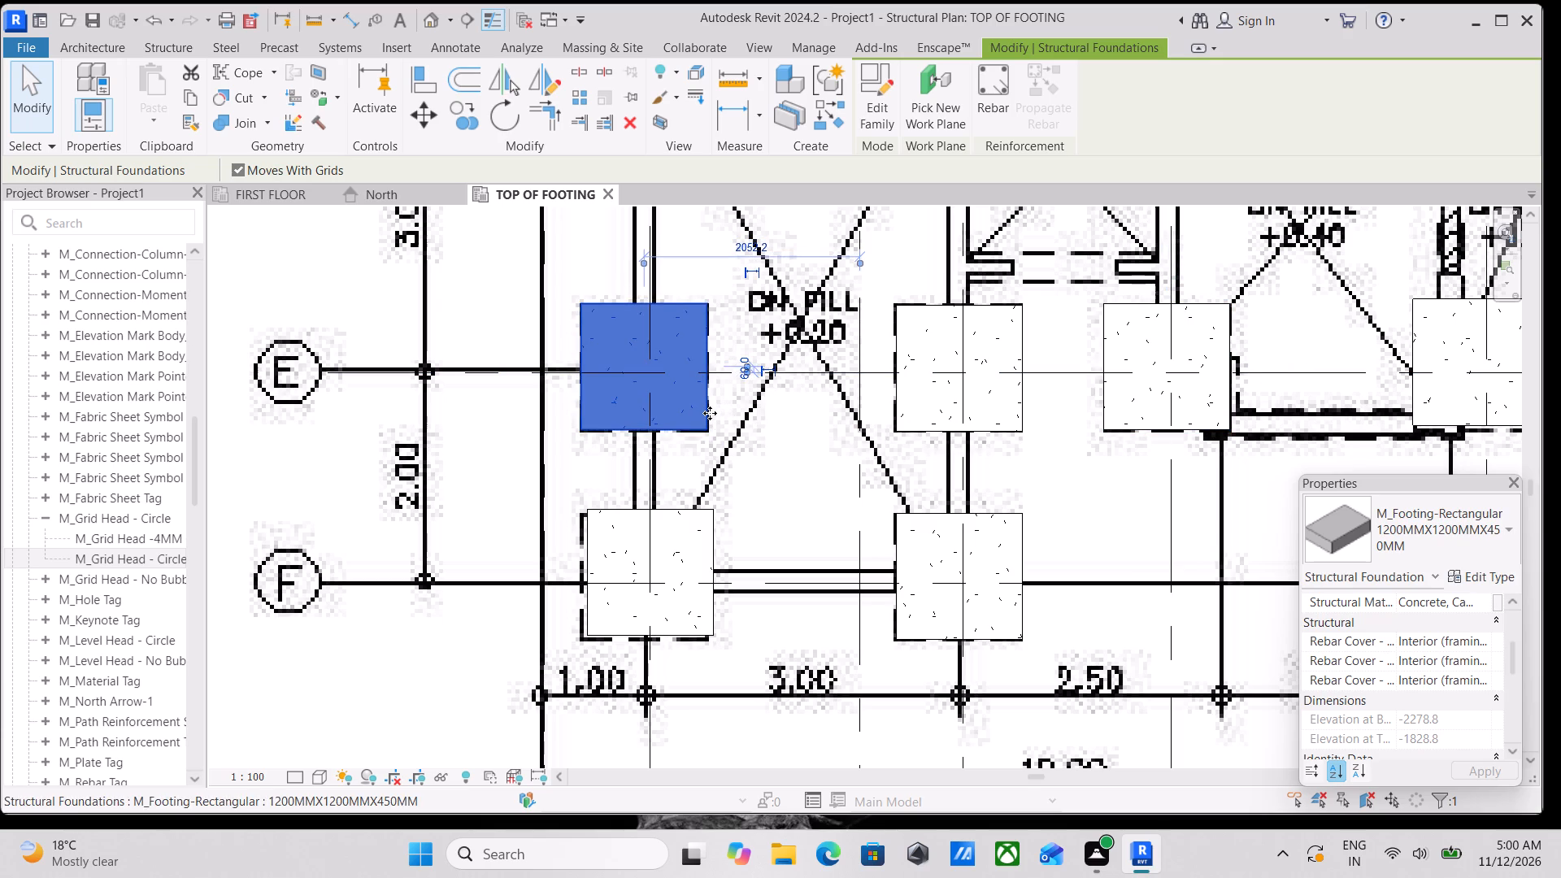
{"action": "key", "text": "Down"}
{"action": "key", "text": "Up"}
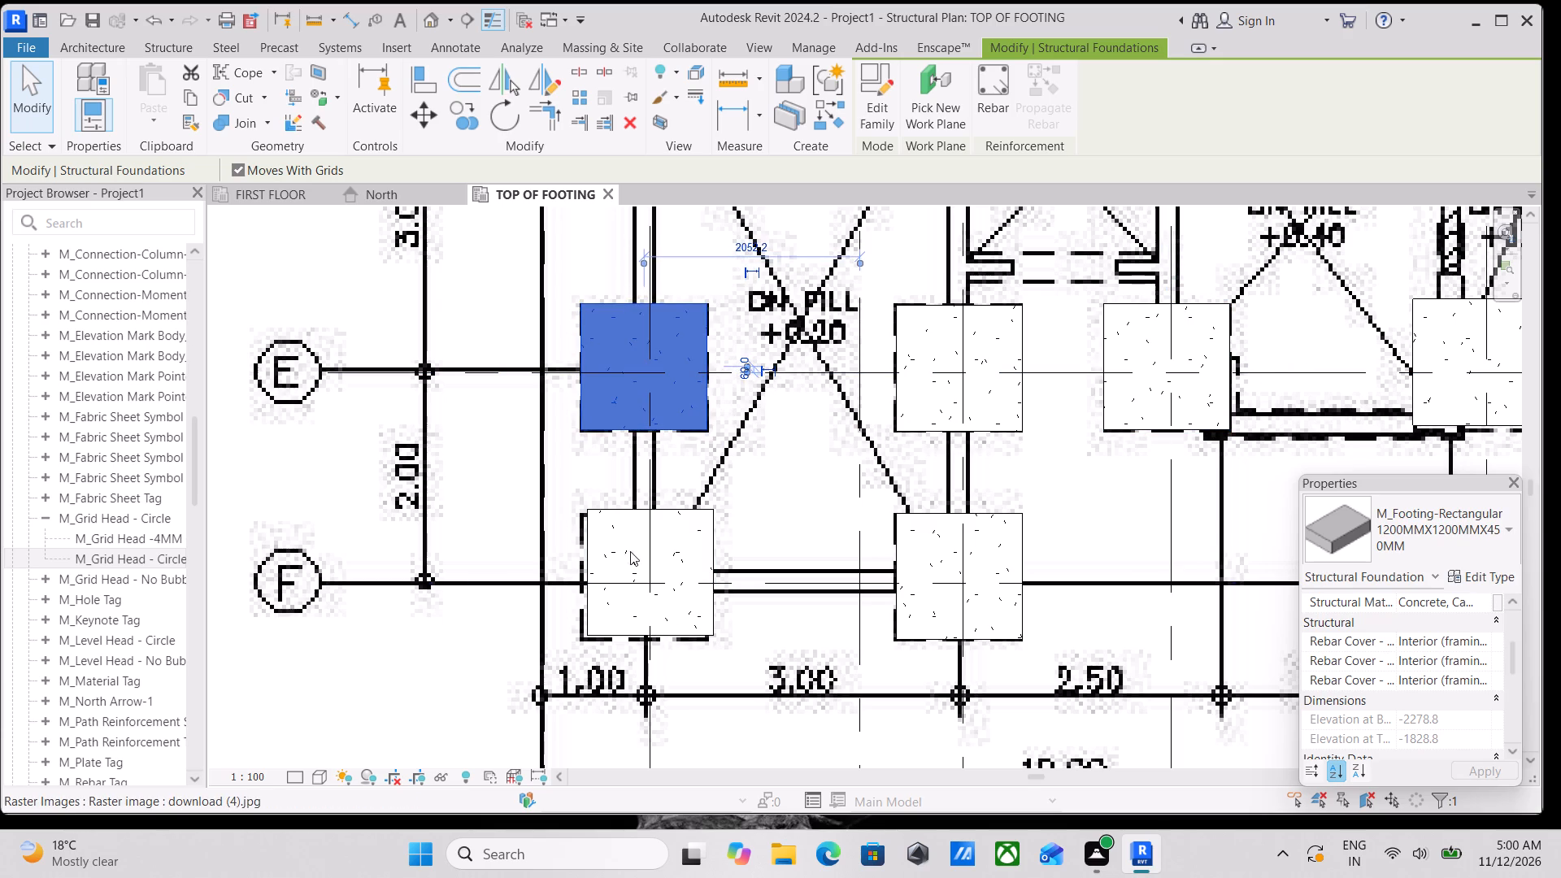
Nudge the footing at grids F and 2 about 40 mm toward grid 1 and 40 mm away from grid E to fit its outline.
{"action": "left_click", "coordinate": [639, 510]}
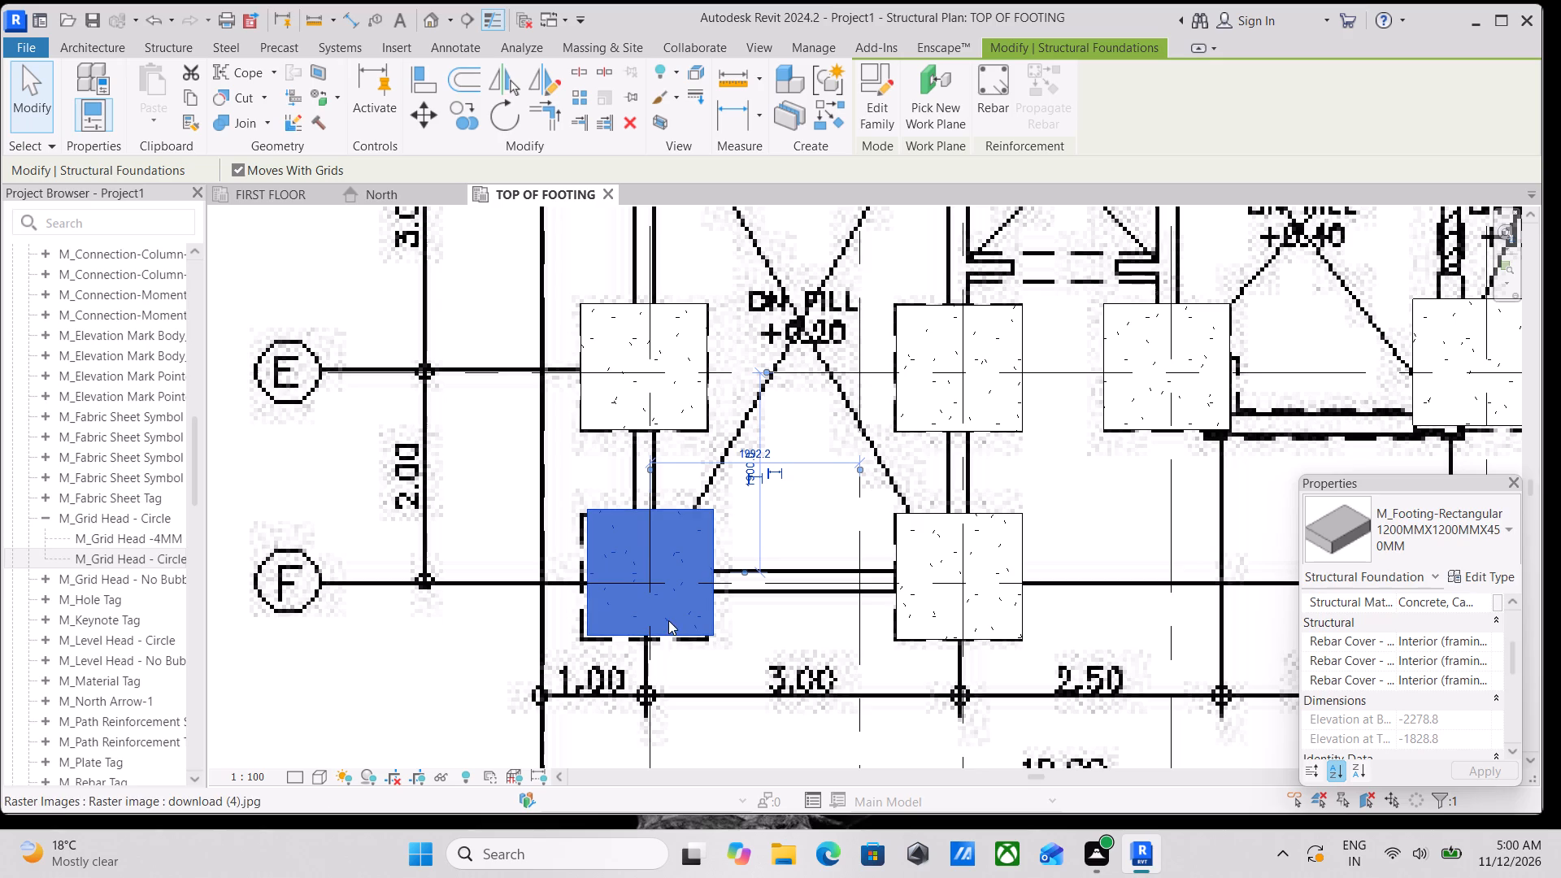
{"action": "key", "text": "Left"}
{"action": "key", "text": "Left"}
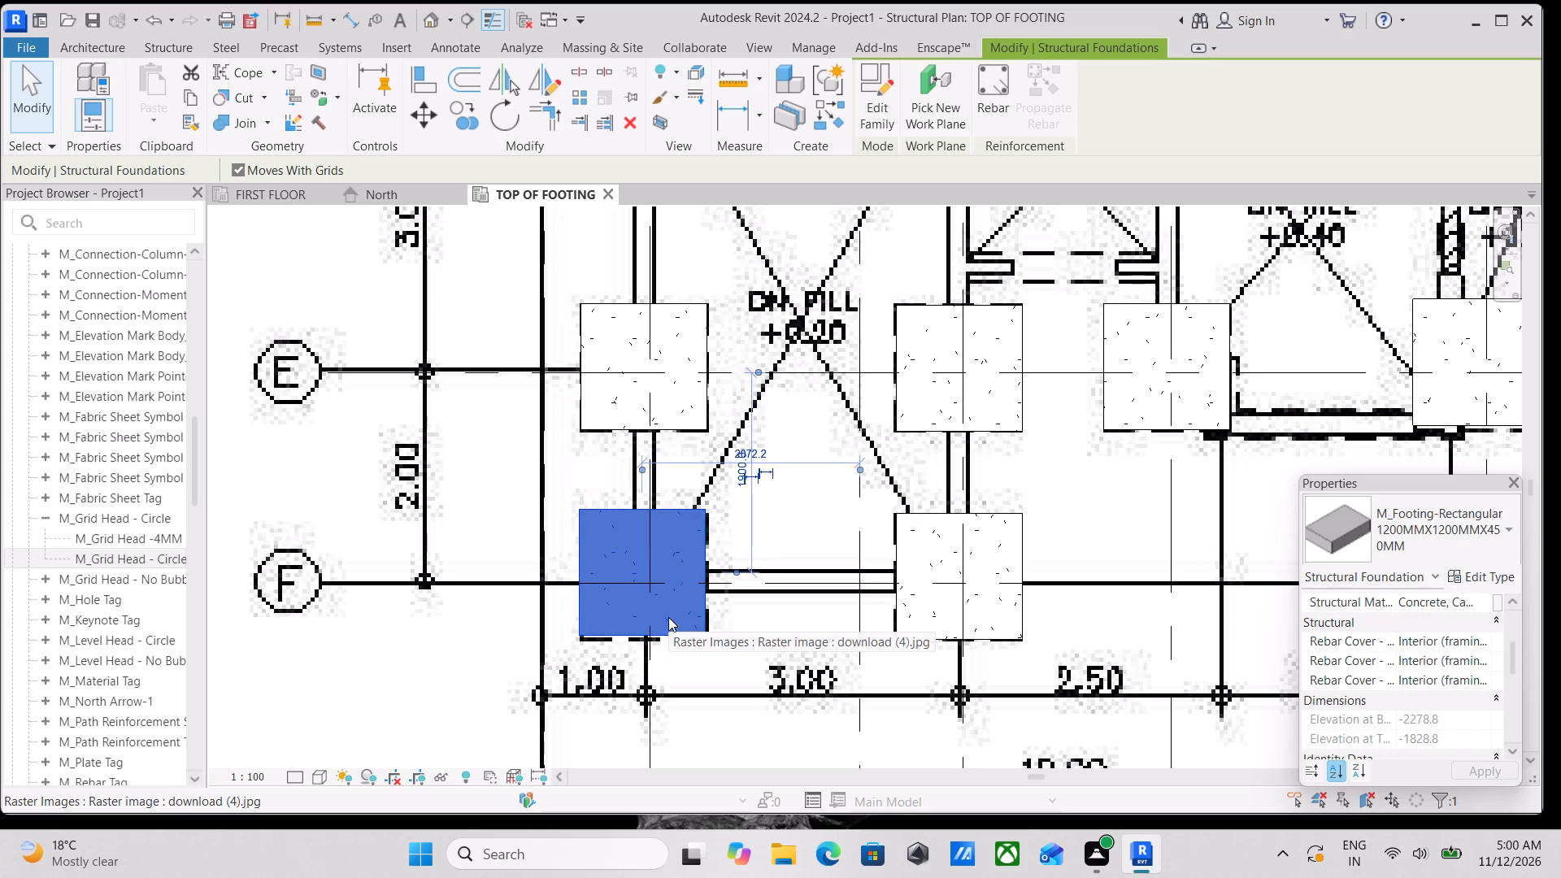
{"action": "key", "text": "Right"}
{"action": "key", "text": "Down"}
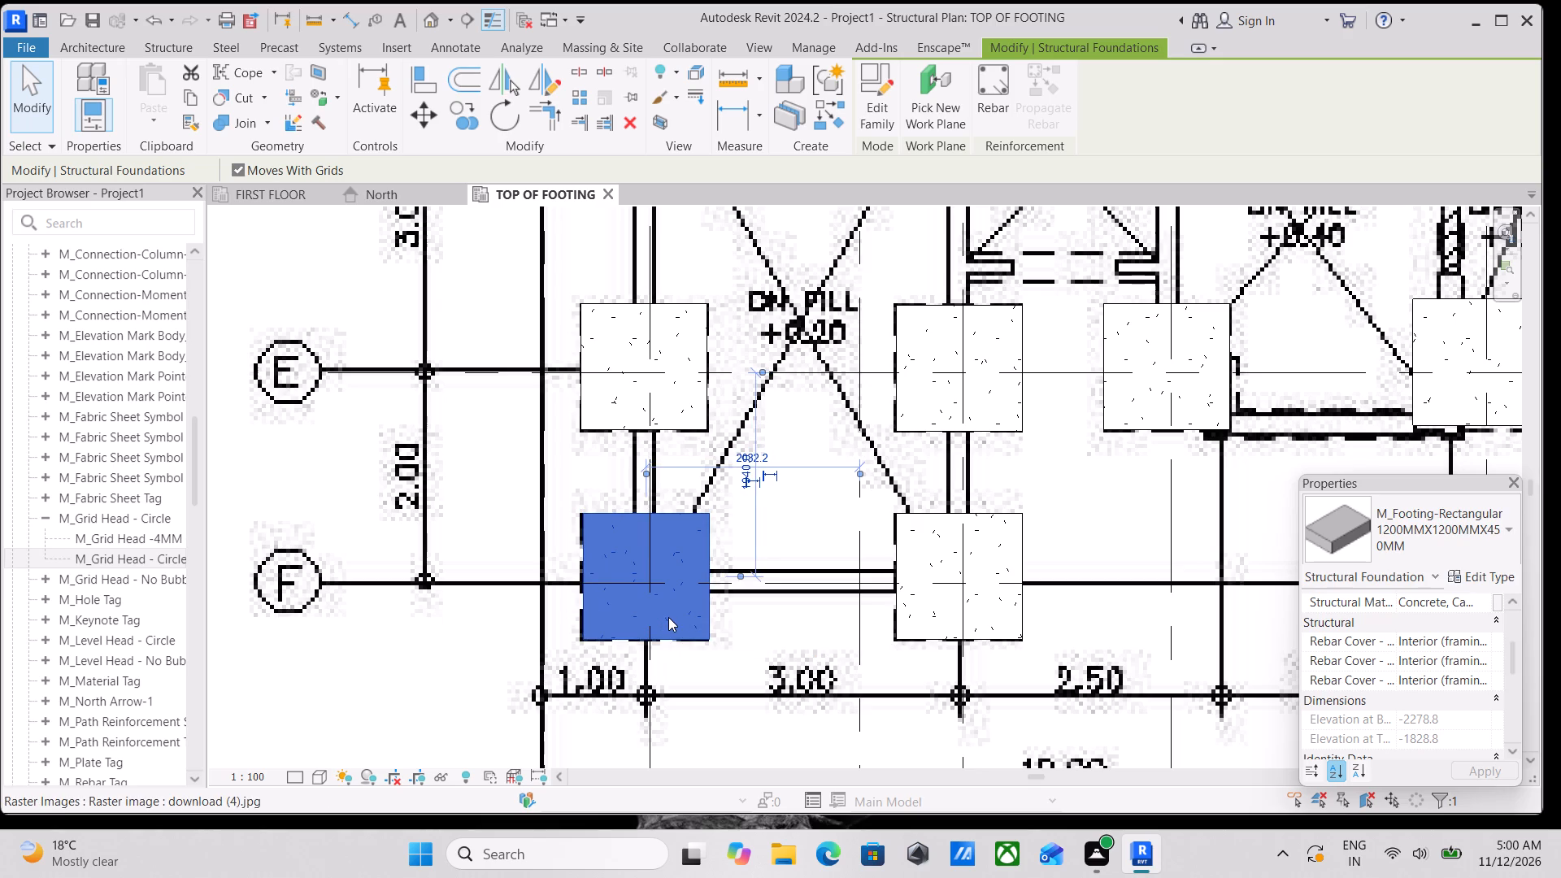
{"action": "key", "text": "Down"}
{"action": "key", "text": "Up"}
{"action": "key", "text": "Left"}
{"action": "key", "text": "Right"}
Nudge the footing at grids C and 4 slightly toward grid 3 to fit its column on the plan.
{"action": "scroll", "coordinate": [668, 616], "scroll_direction": "down", "scroll_amount": 5}
{"action": "middle_click_drag", "start_coordinate": [713, 579], "coordinate": [711, 659]}
{"action": "middle_click_drag", "start_coordinate": [771, 412], "coordinate": [772, 453]}
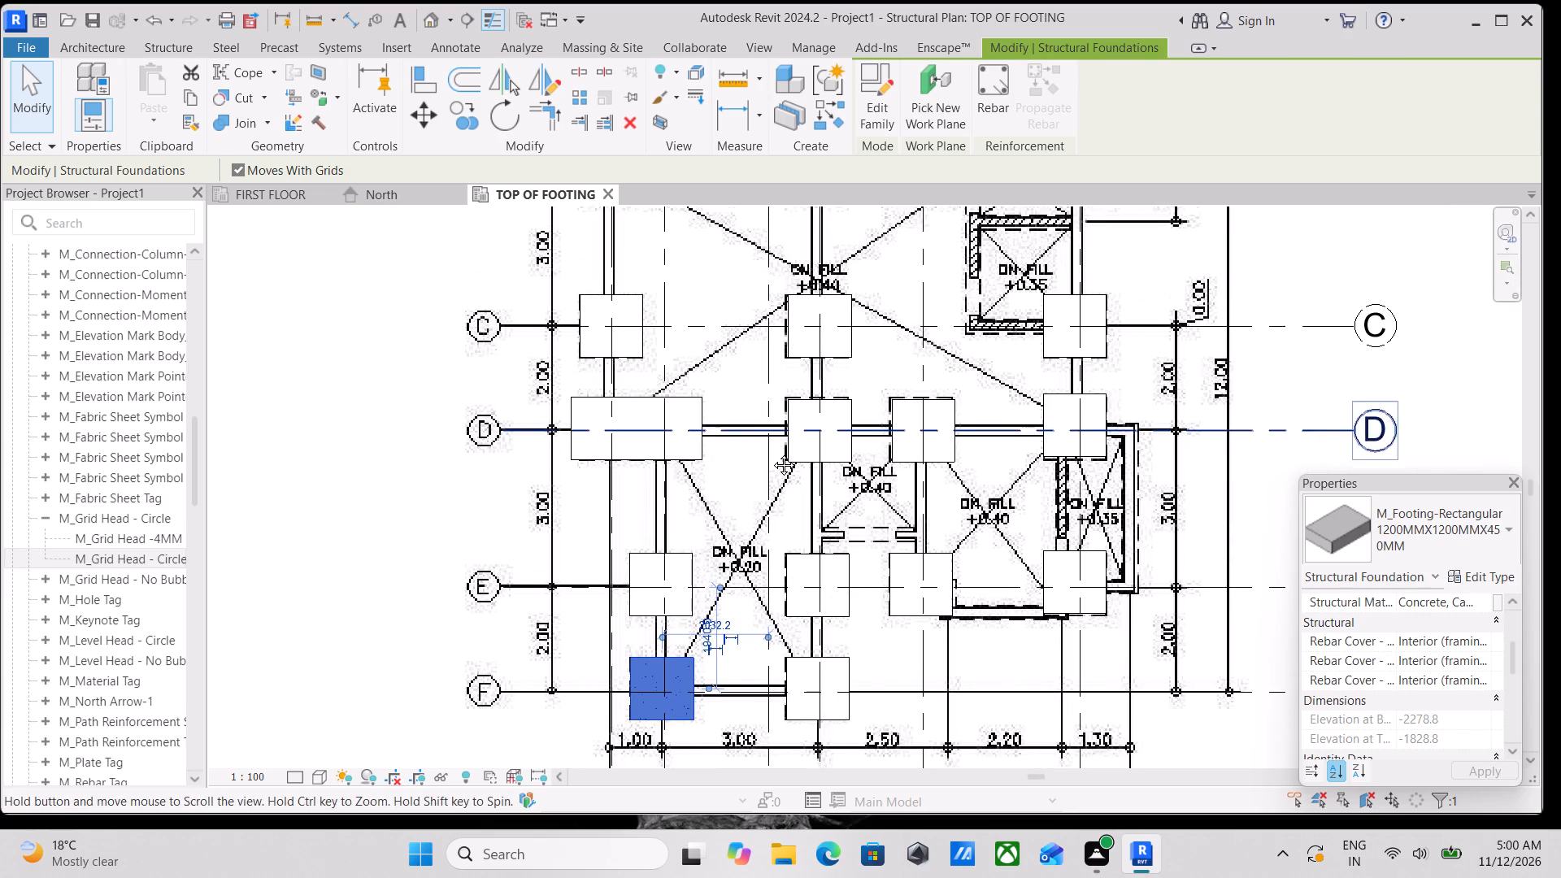
{"action": "middle_click_drag", "start_coordinate": [772, 453], "coordinate": [770, 472]}
{"action": "scroll", "coordinate": [837, 324], "scroll_direction": "up", "scroll_amount": 2}
{"action": "left_click", "coordinate": [834, 340]}
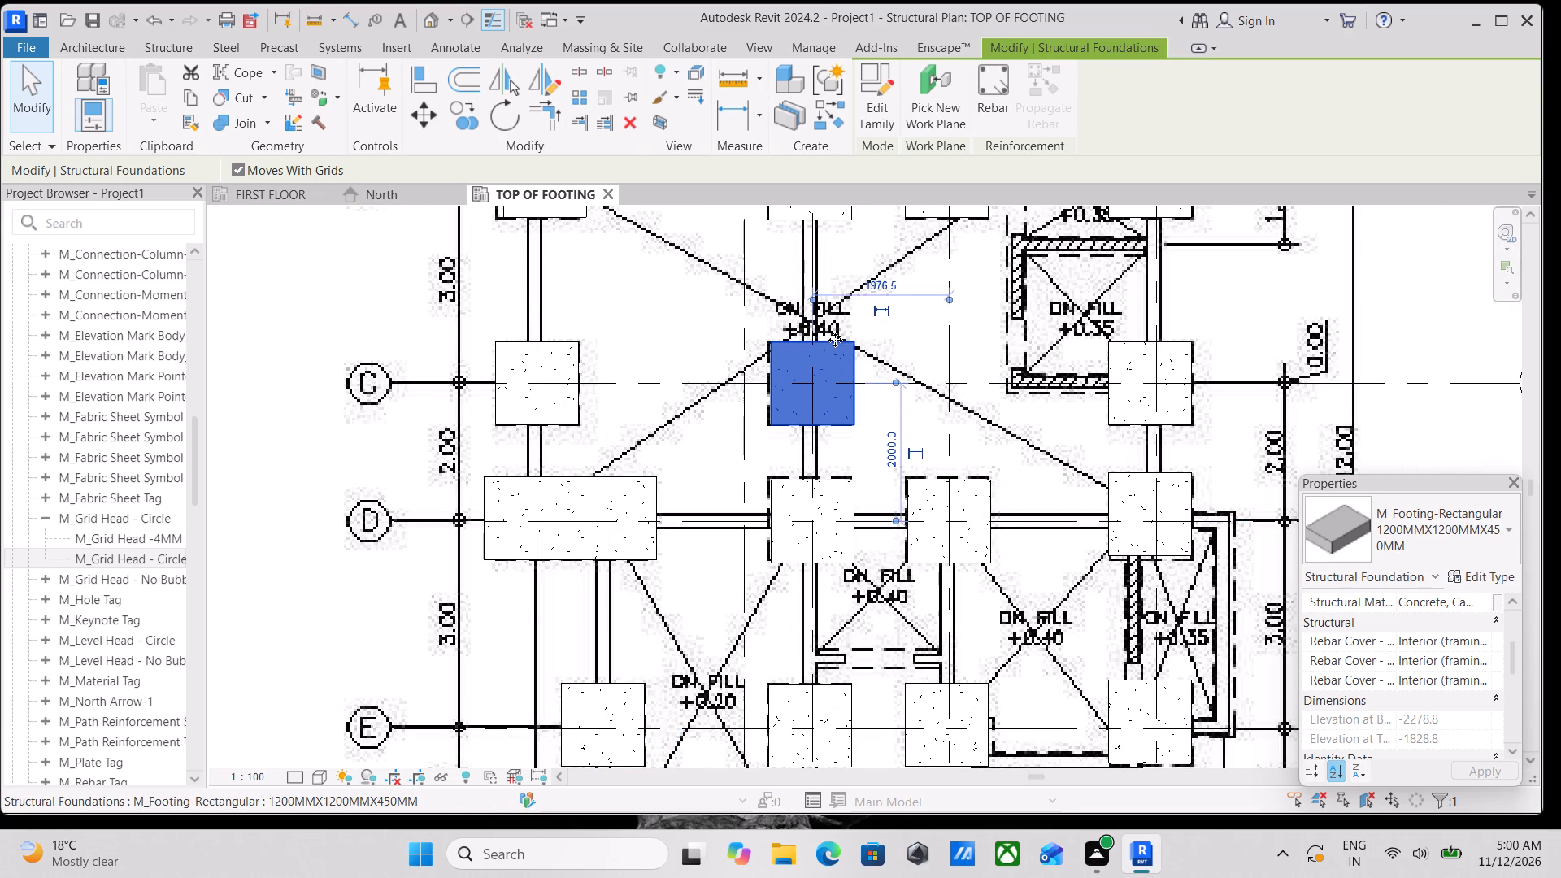
{"action": "key", "text": "Left"}
Nudge the footing at grids B and 1 away from grid 2 to fit its dashed outline.
{"action": "middle_click_drag", "start_coordinate": [841, 364], "coordinate": [851, 450]}
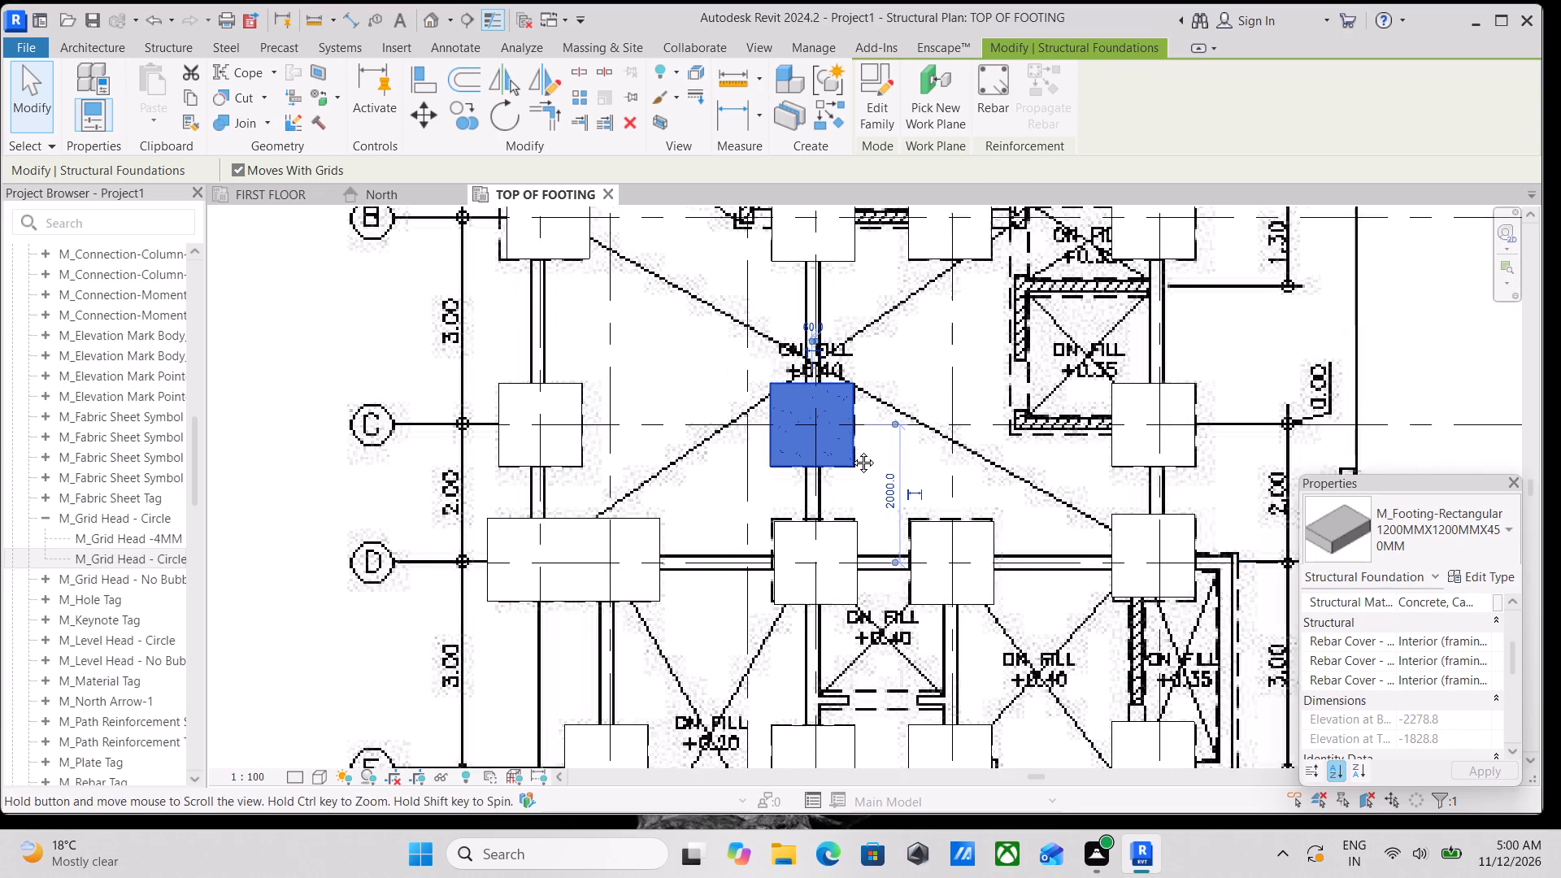
{"action": "middle_click_drag", "start_coordinate": [851, 450], "coordinate": [858, 472]}
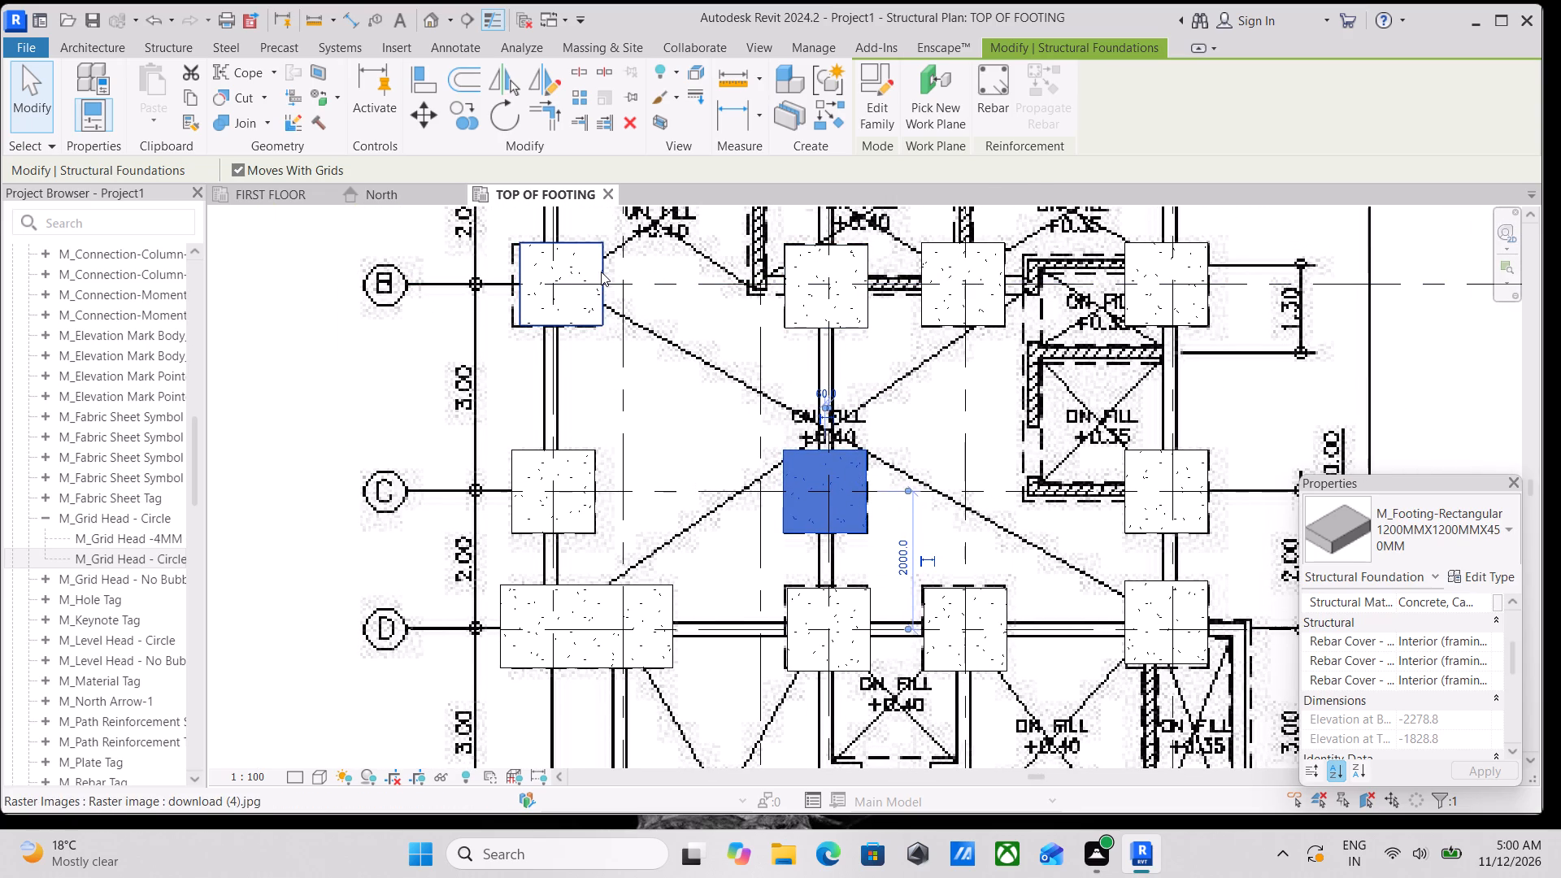
{"action": "left_click", "coordinate": [601, 268]}
{"action": "key", "text": "Left"}
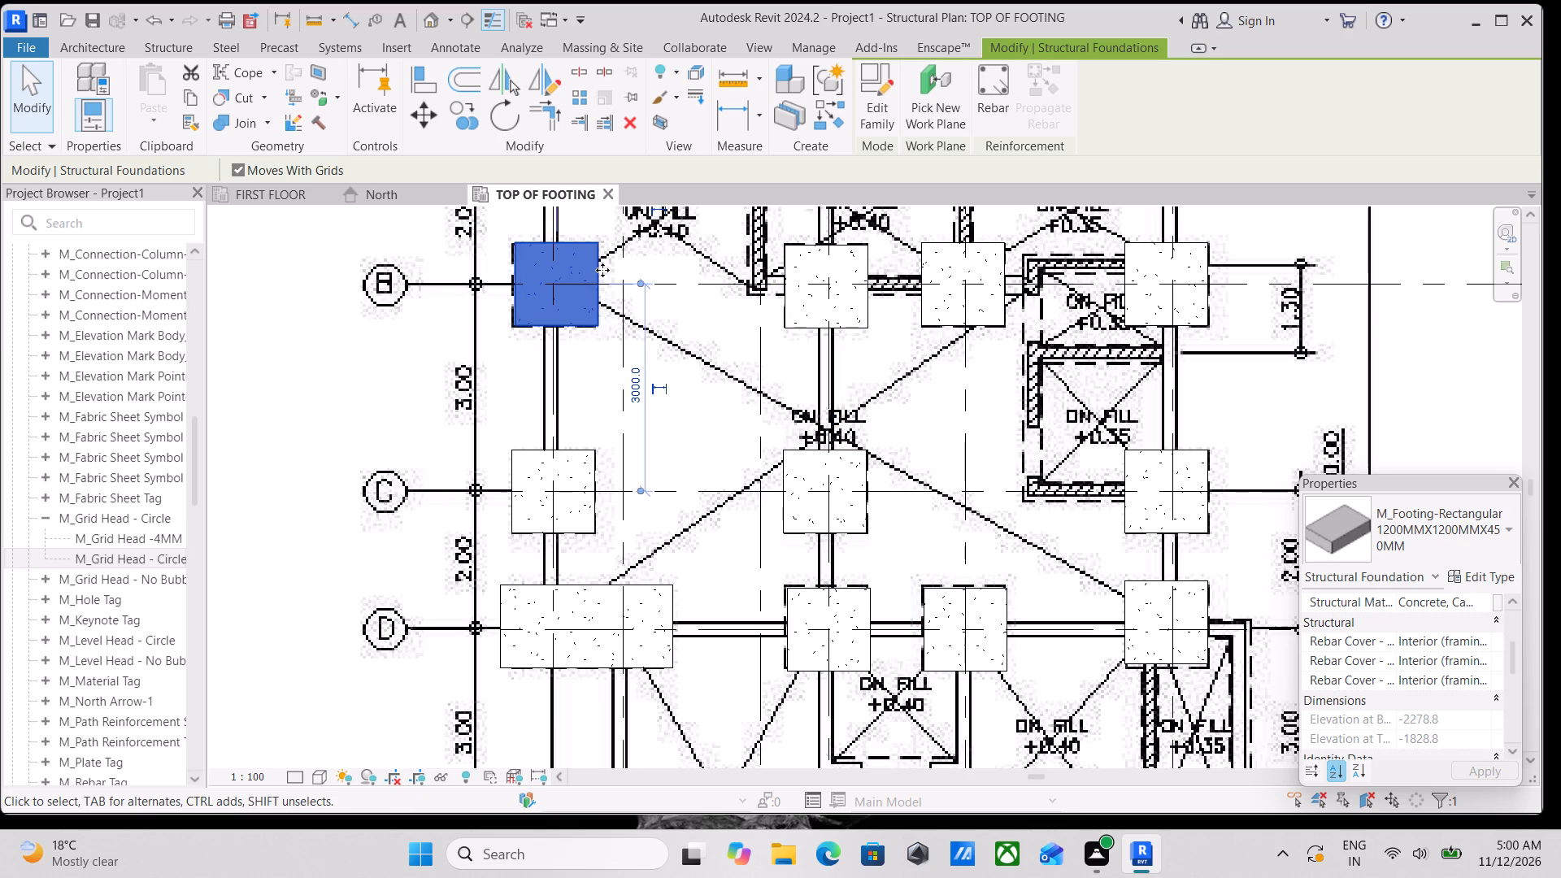
{"action": "key", "text": "Left"}
Check the fit of the footings between grids C and F against the dashed outlines on the plan image.
{"action": "scroll", "coordinate": [631, 276], "scroll_direction": "down", "scroll_amount": 2}
{"action": "middle_click_drag", "start_coordinate": [713, 363], "coordinate": [689, 260]}
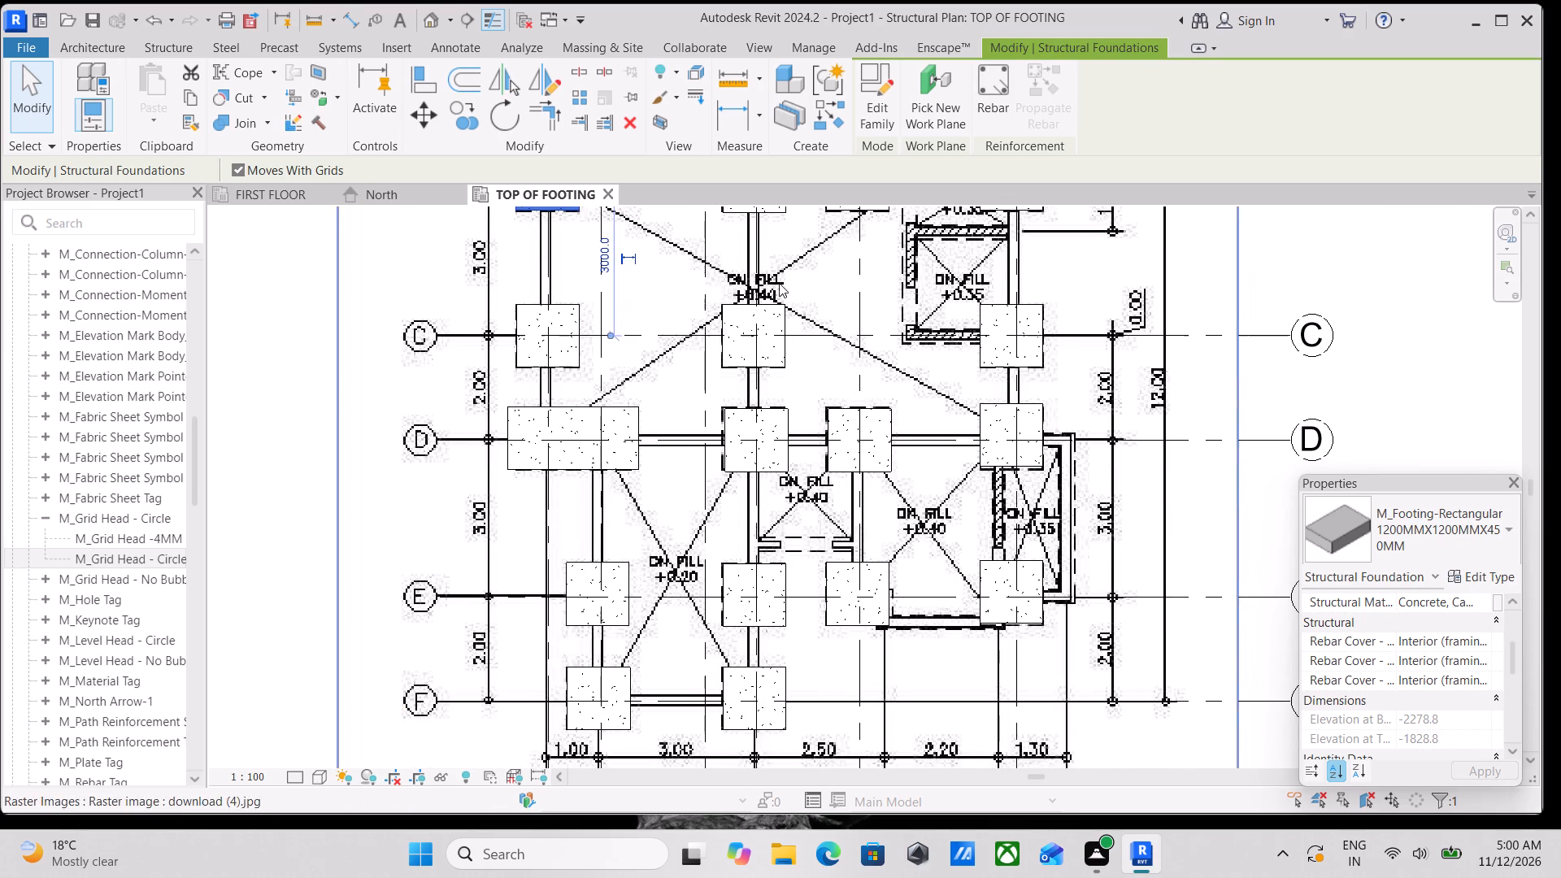
{"action": "scroll", "coordinate": [1081, 456], "scroll_direction": "down", "scroll_amount": 1}
{"action": "middle_click_drag", "start_coordinate": [1042, 427], "coordinate": [954, 329]}
{"action": "middle_click_drag", "start_coordinate": [902, 450], "coordinate": [902, 402]}
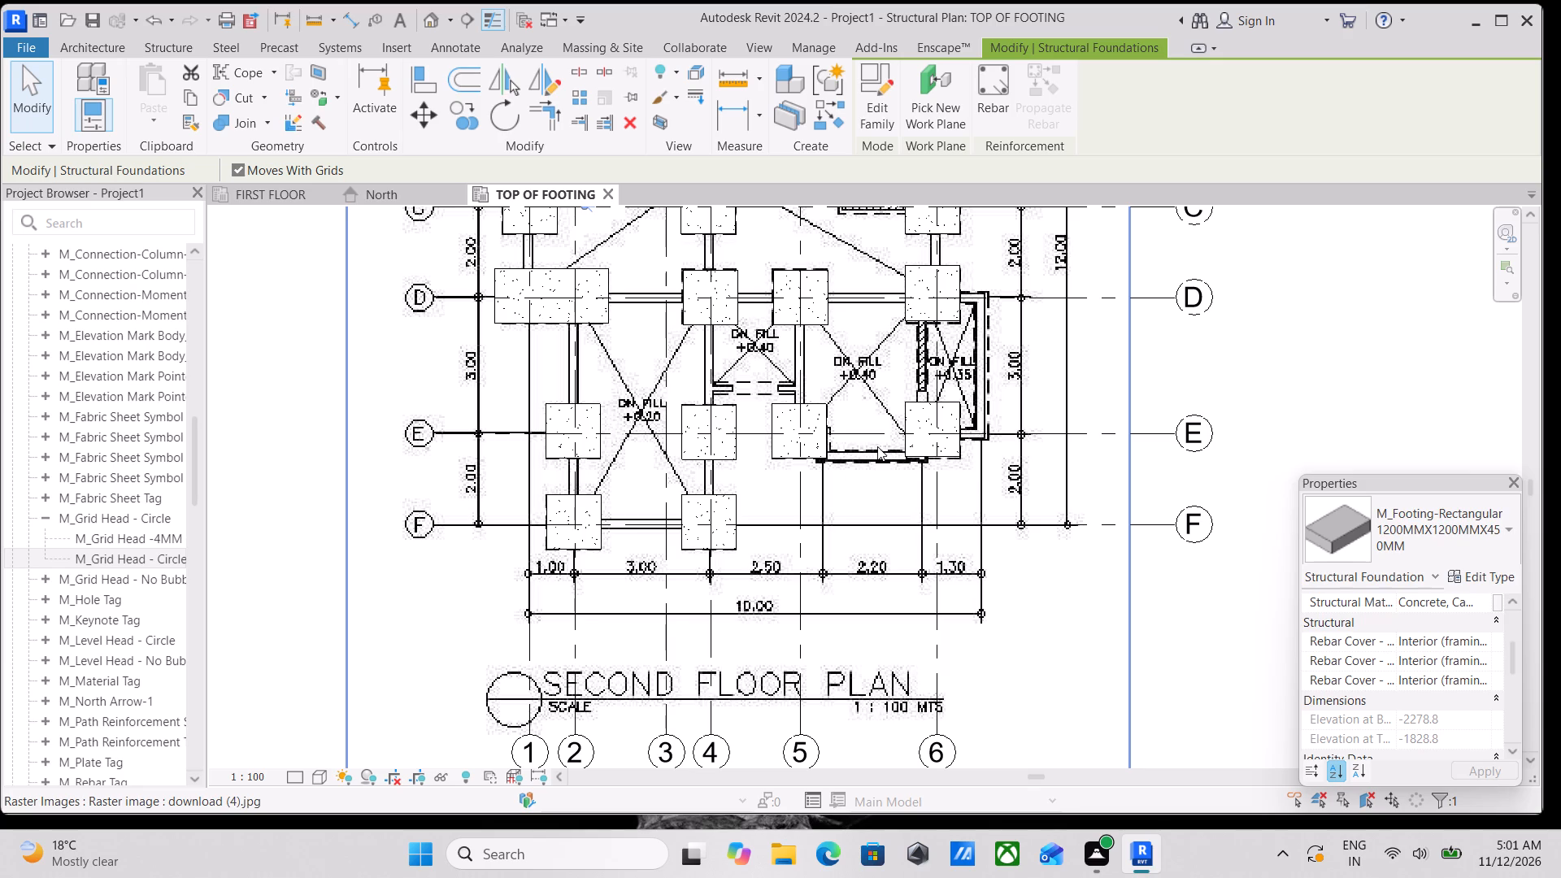
{"action": "scroll", "coordinate": [843, 415], "scroll_direction": "up", "scroll_amount": 2}
{"action": "middle_click_drag", "start_coordinate": [723, 450], "coordinate": [841, 612]}
{"action": "scroll", "coordinate": [815, 567], "scroll_direction": "down", "scroll_amount": 1}
{"action": "middle_click_drag", "start_coordinate": [798, 379], "coordinate": [854, 550]}
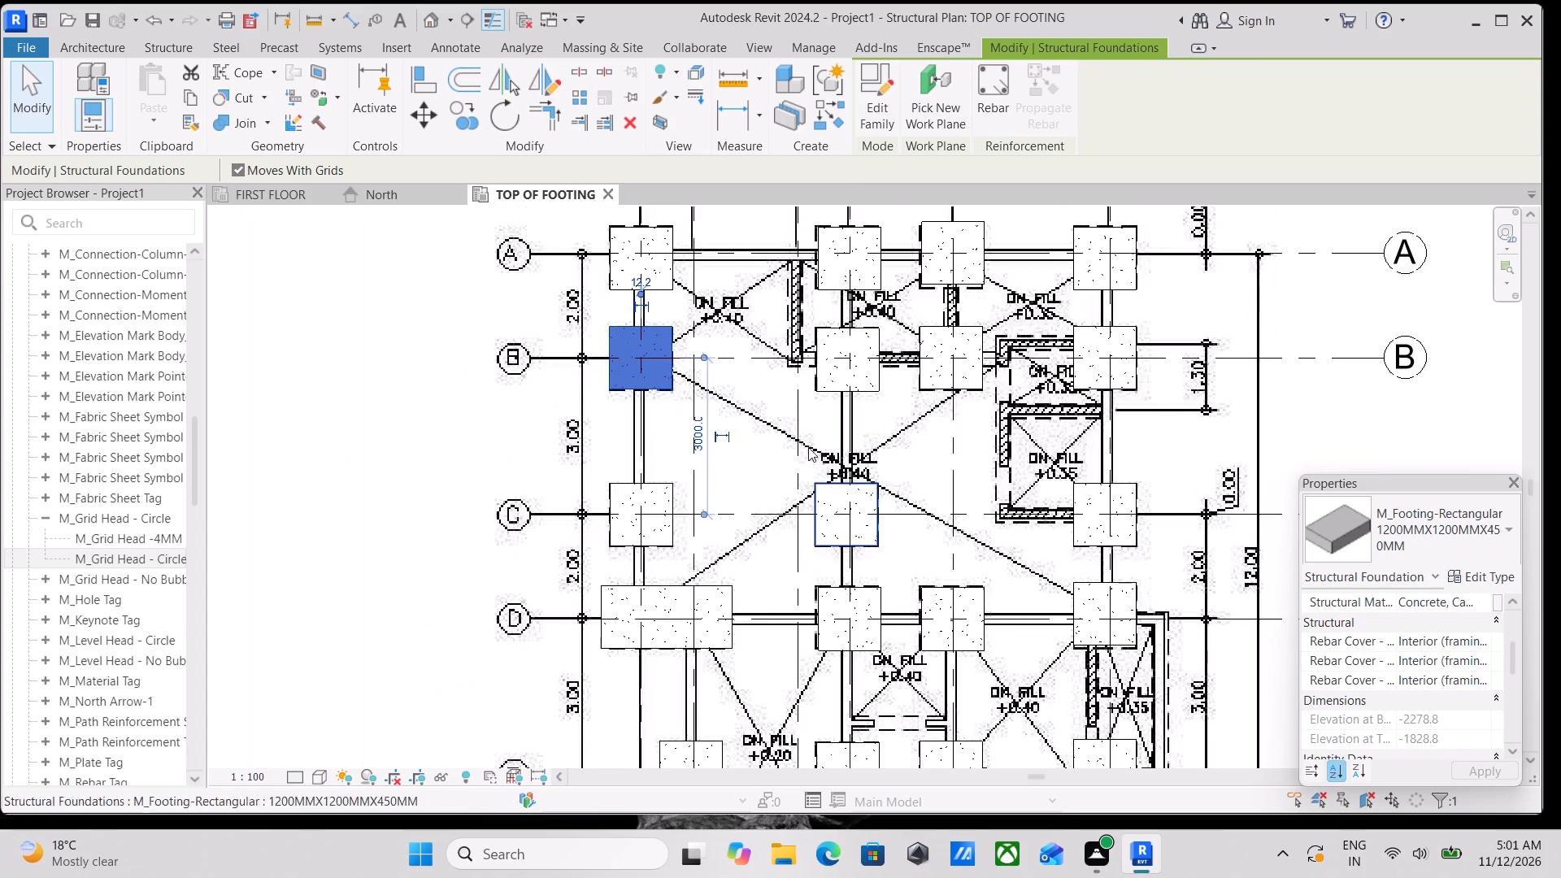
Nudge the footing at grids A and 4 about 40 mm toward grid 3 and slightly away from grid B to fit its outline.
{"action": "middle_click_drag", "start_coordinate": [789, 367], "coordinate": [826, 474]}
{"action": "middle_click_drag", "start_coordinate": [921, 347], "coordinate": [867, 365]}
{"action": "scroll", "coordinate": [833, 351], "scroll_direction": "up", "scroll_amount": 1}
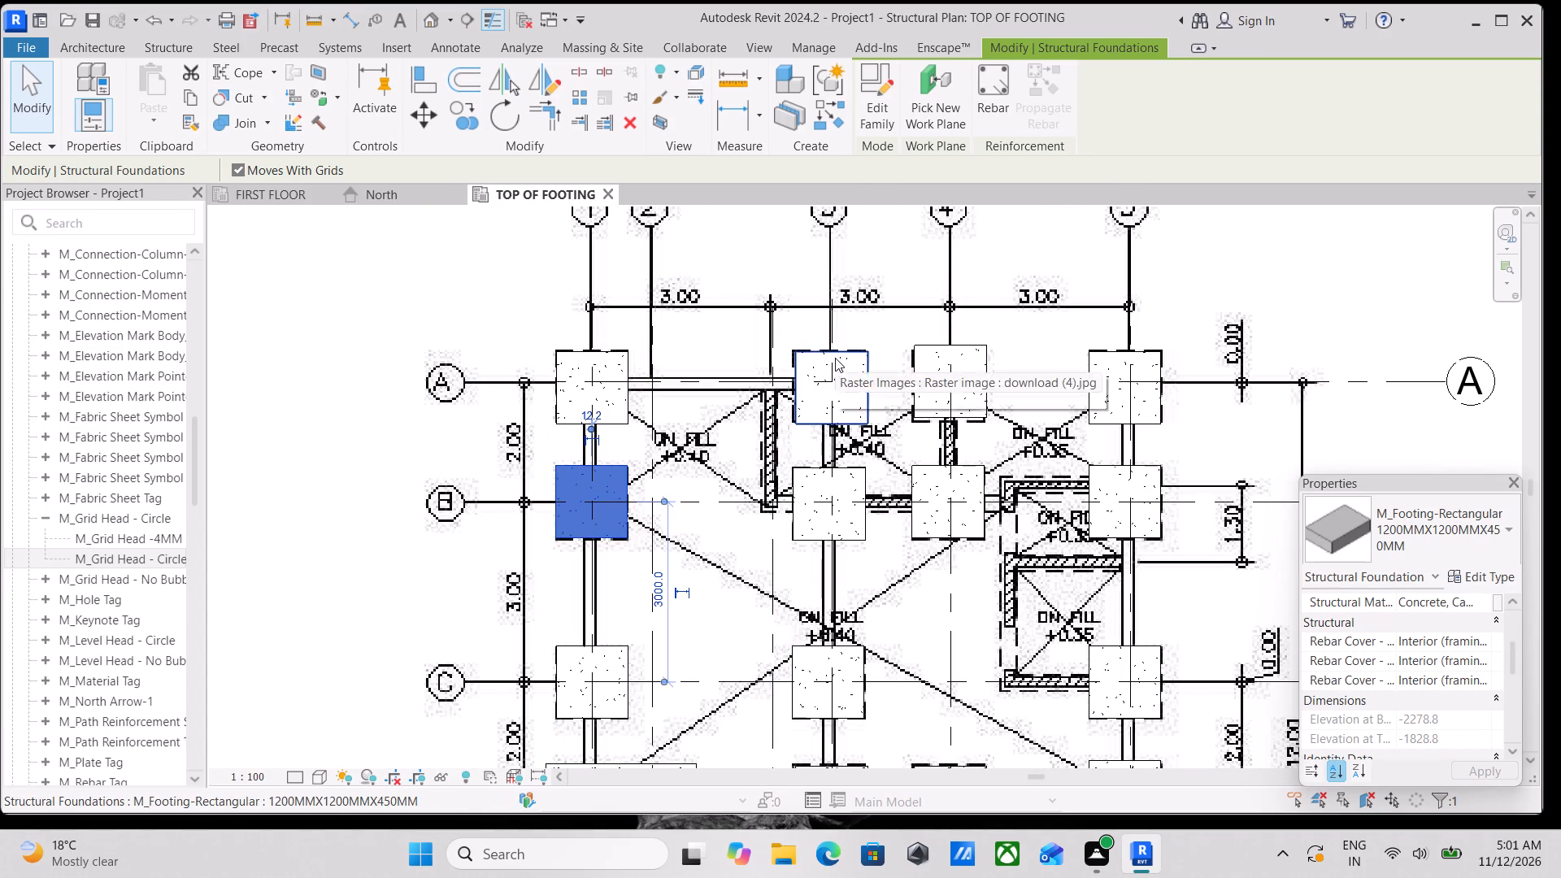
{"action": "left_click", "coordinate": [835, 357]}
{"action": "scroll", "coordinate": [835, 359], "scroll_direction": "up", "scroll_amount": 3}
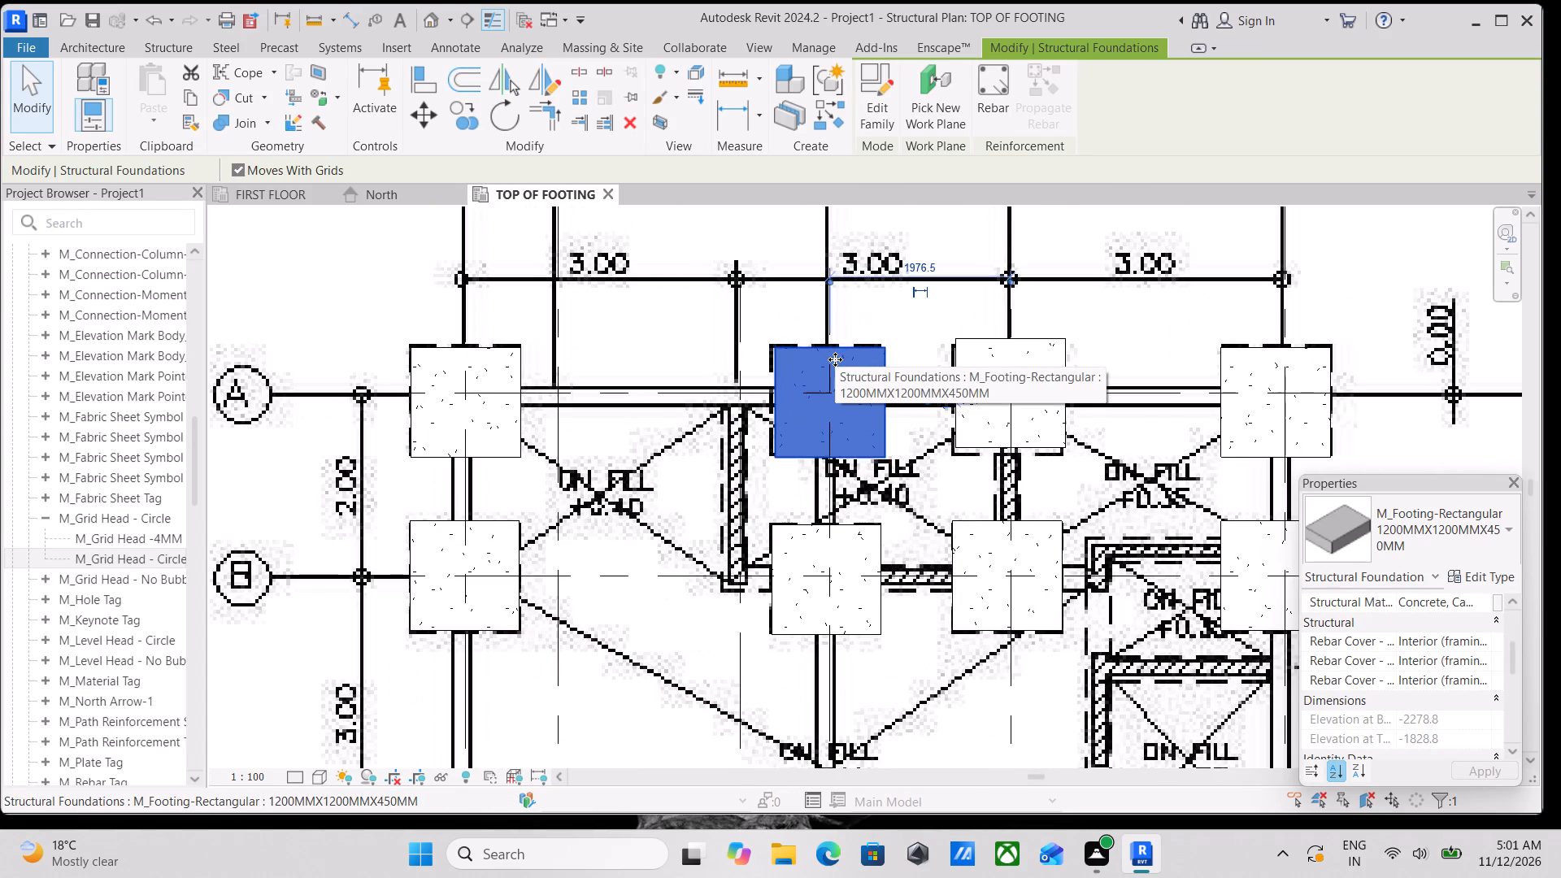
{"action": "key", "text": "Left"}
{"action": "key", "text": "Left"}
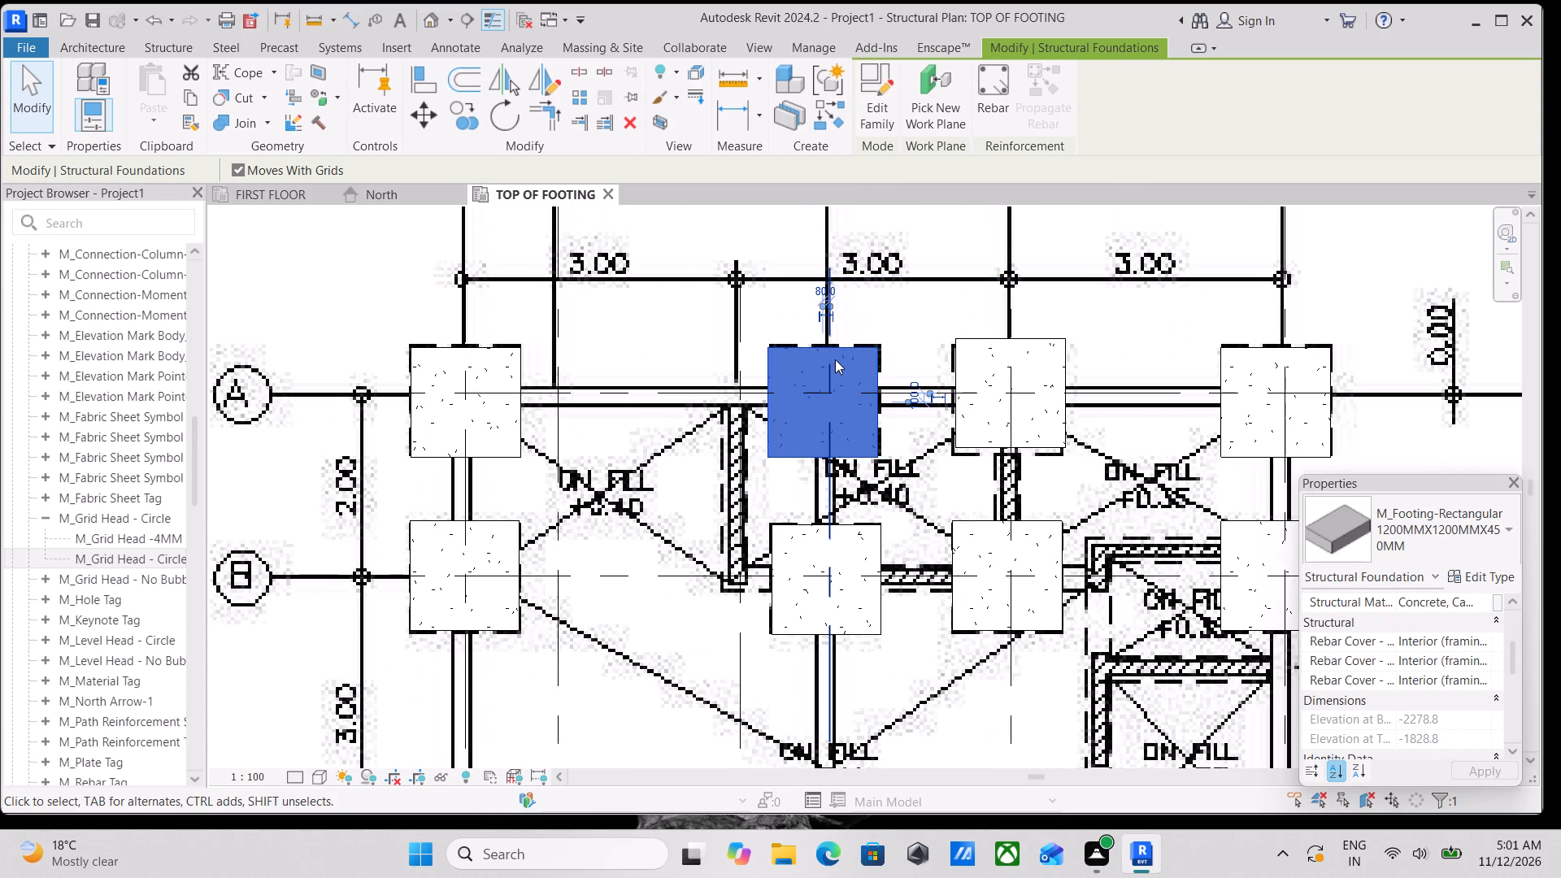
{"action": "key", "text": "Right"}
{"action": "key", "text": "Up"}
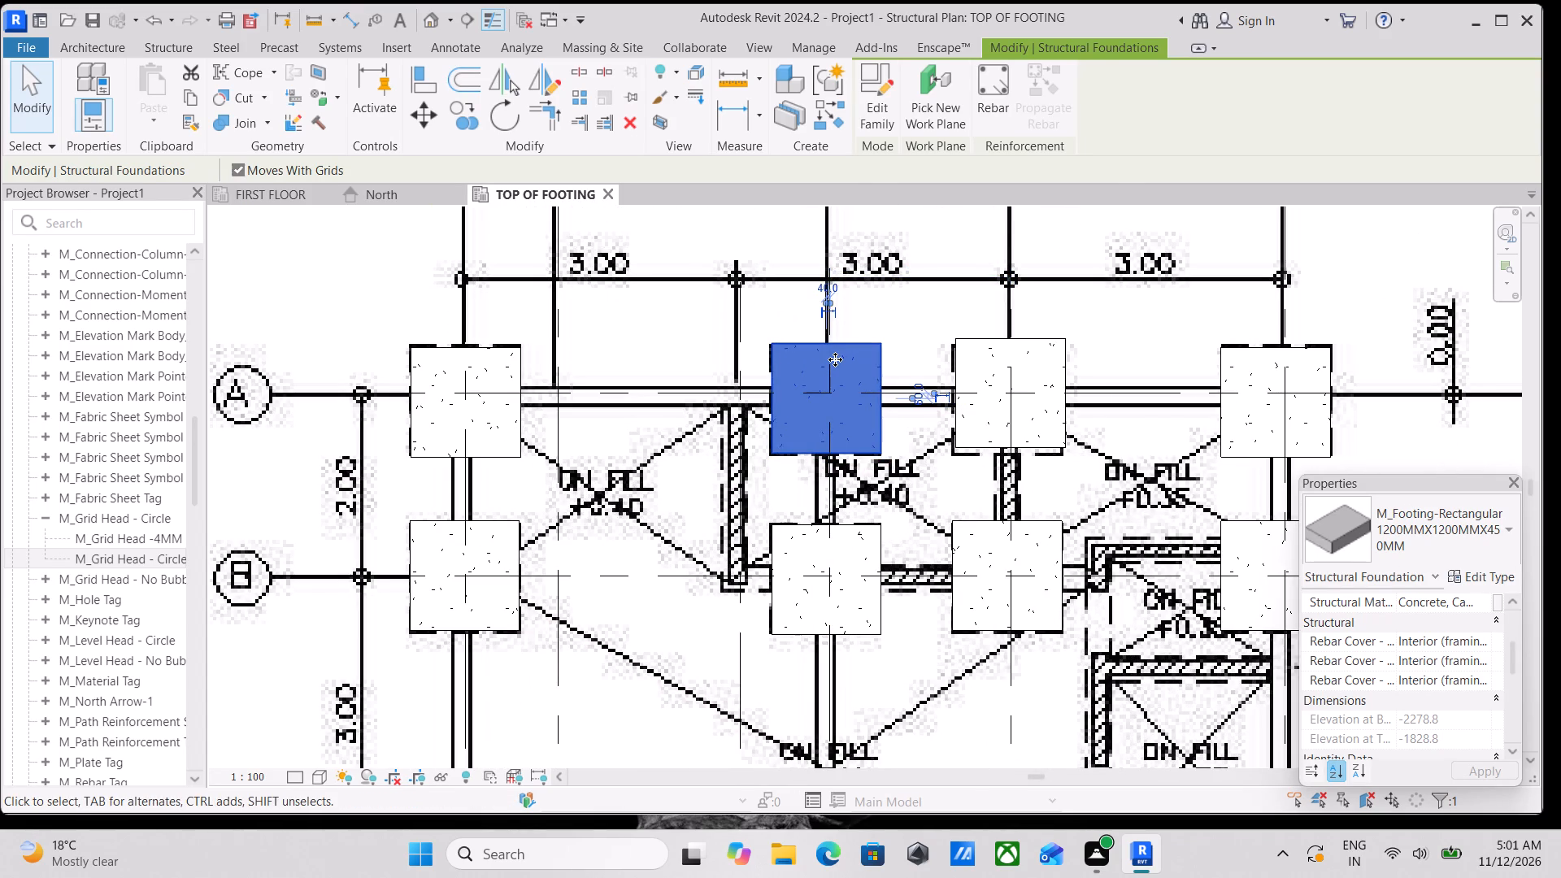
{"action": "key", "text": "Left"}
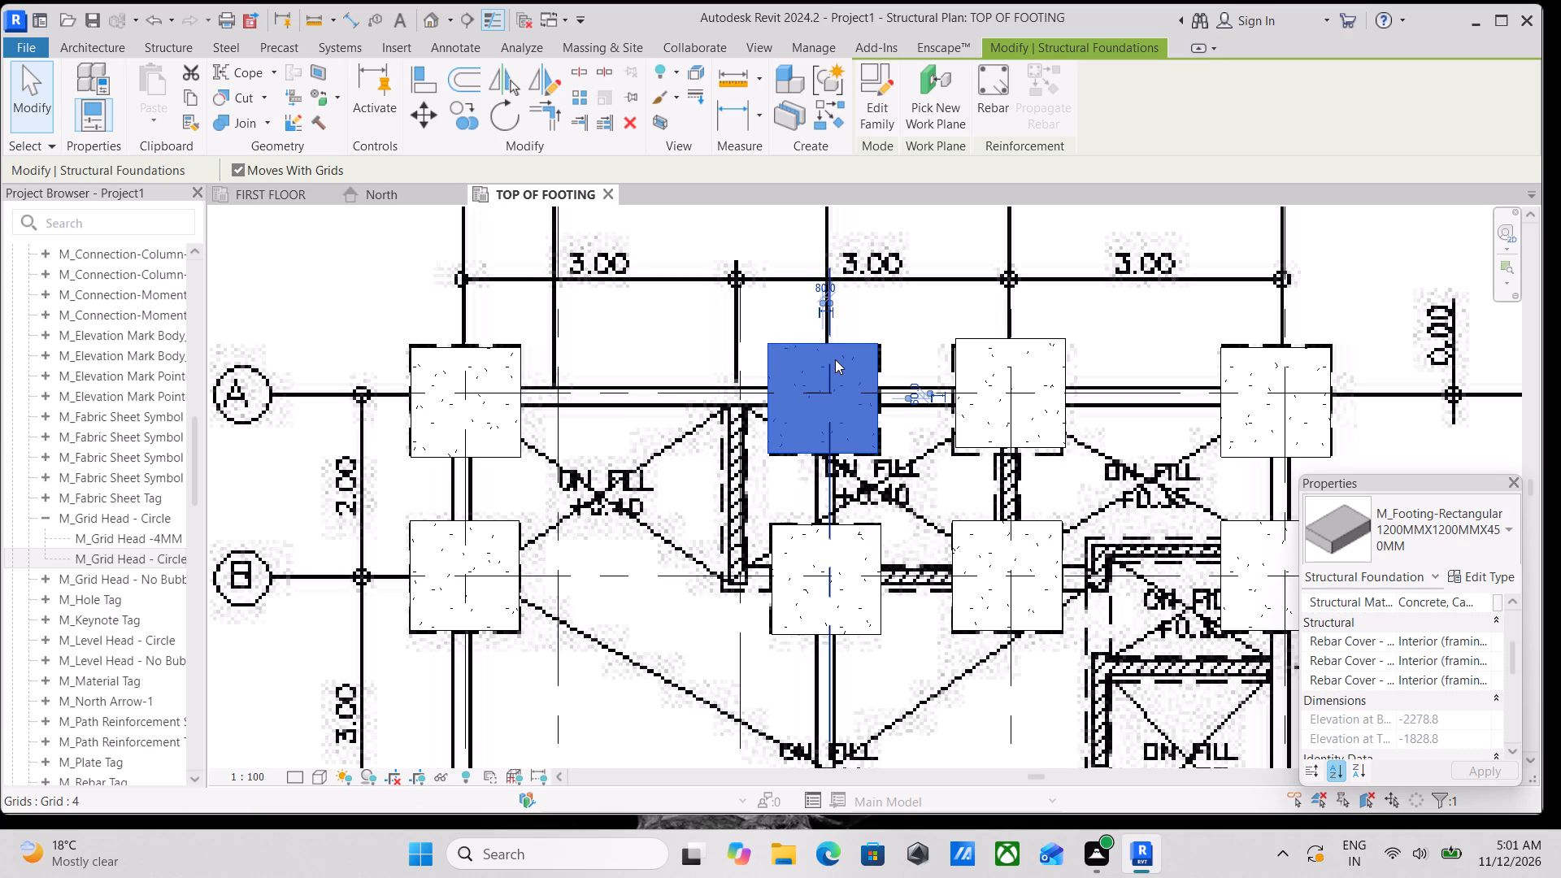
{"action": "key", "text": "Right"}
{"action": "key", "text": "Down"}
{"action": "key", "text": "Up"}
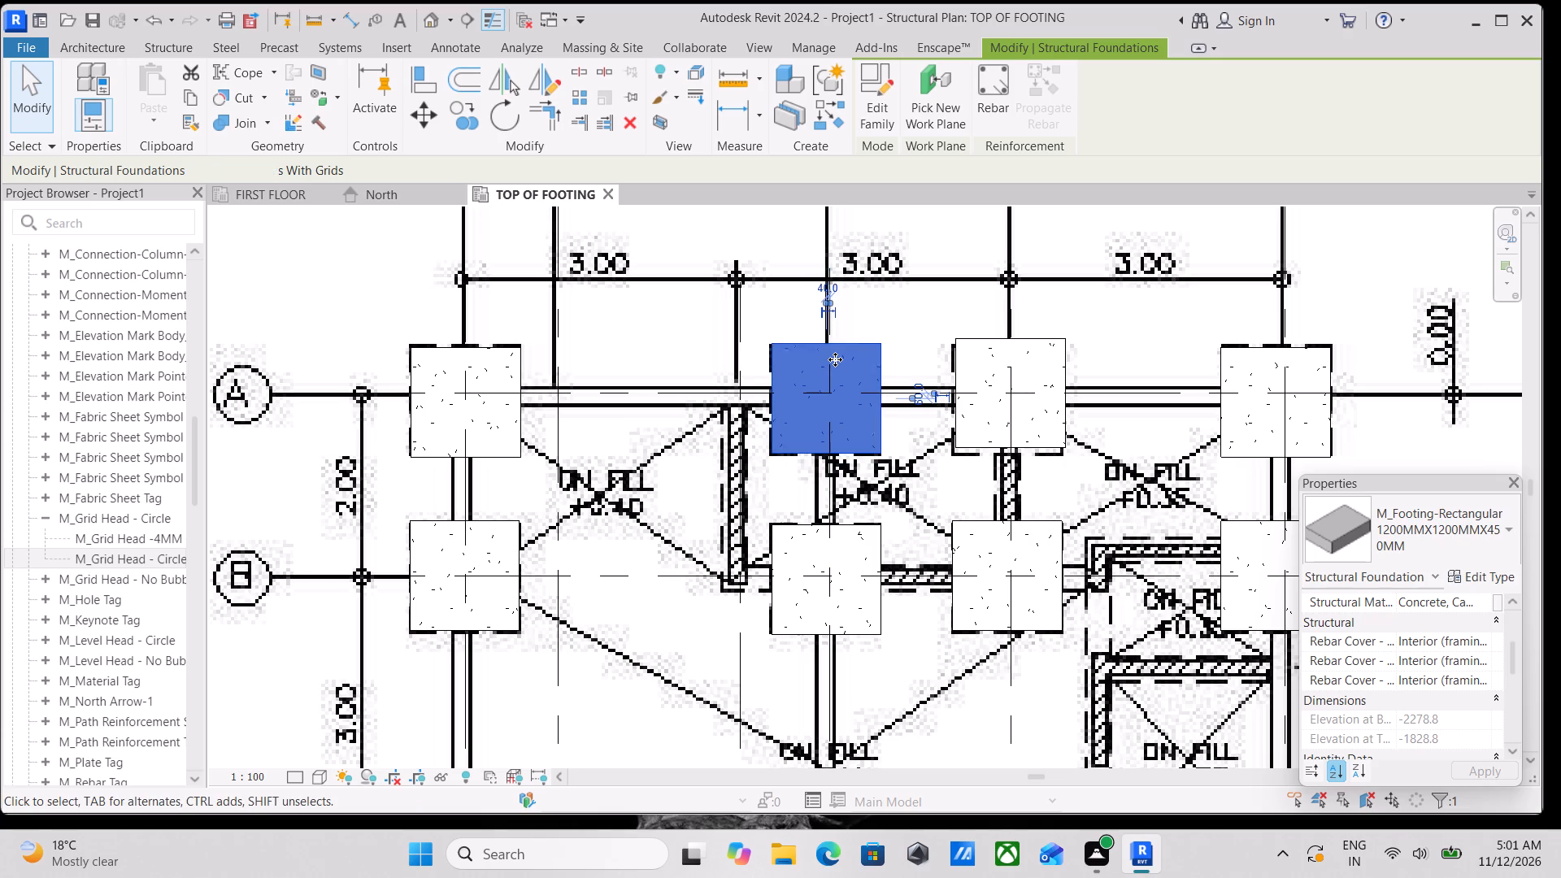
{"action": "key", "text": "Left"}
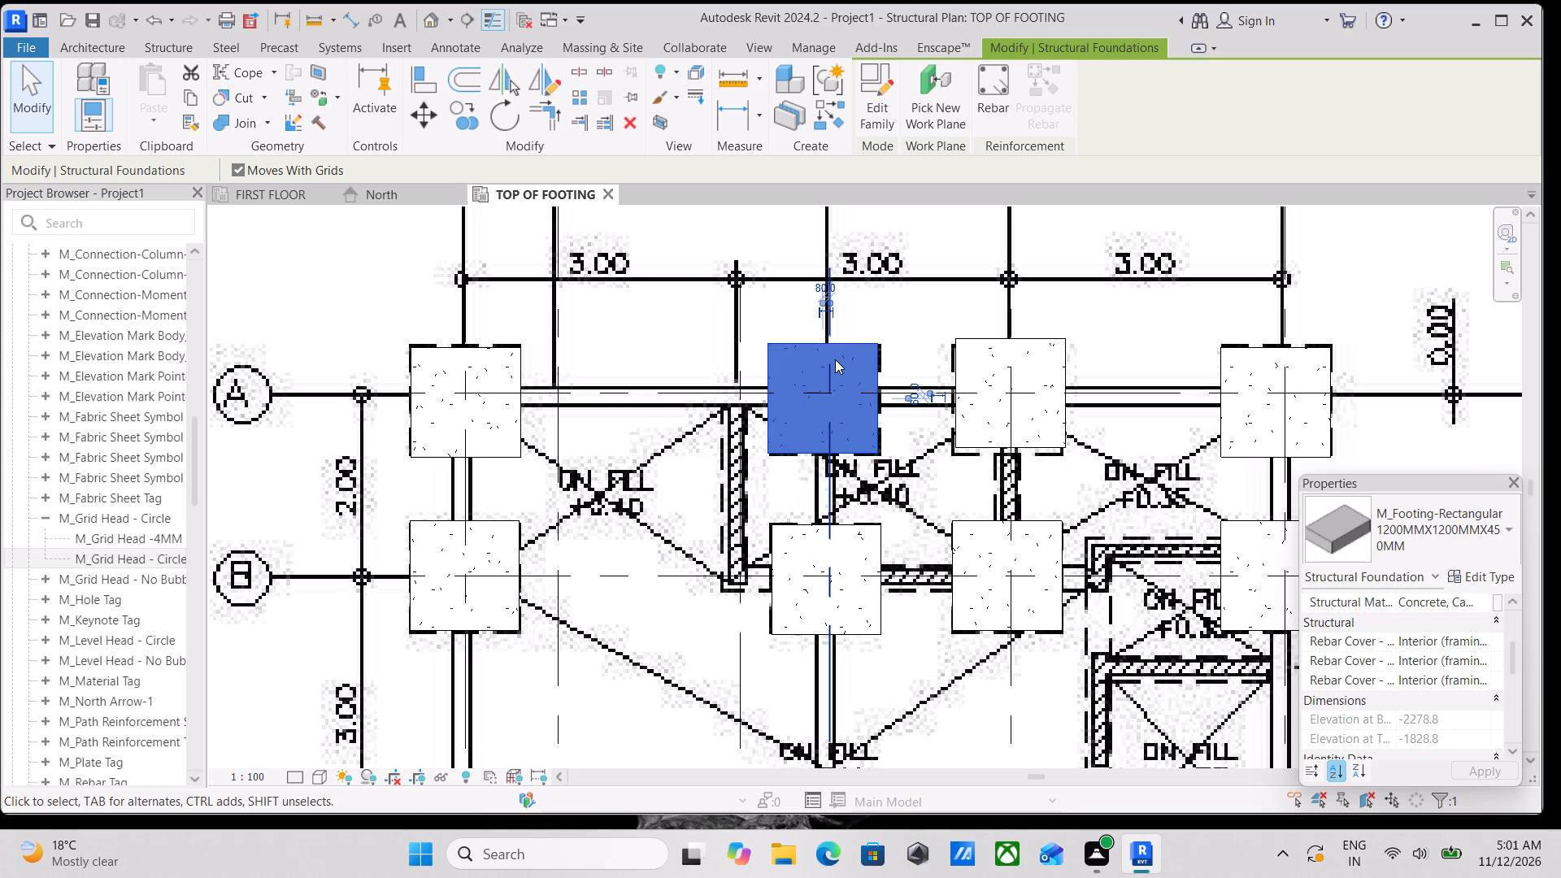
{"action": "key", "text": "Right"}
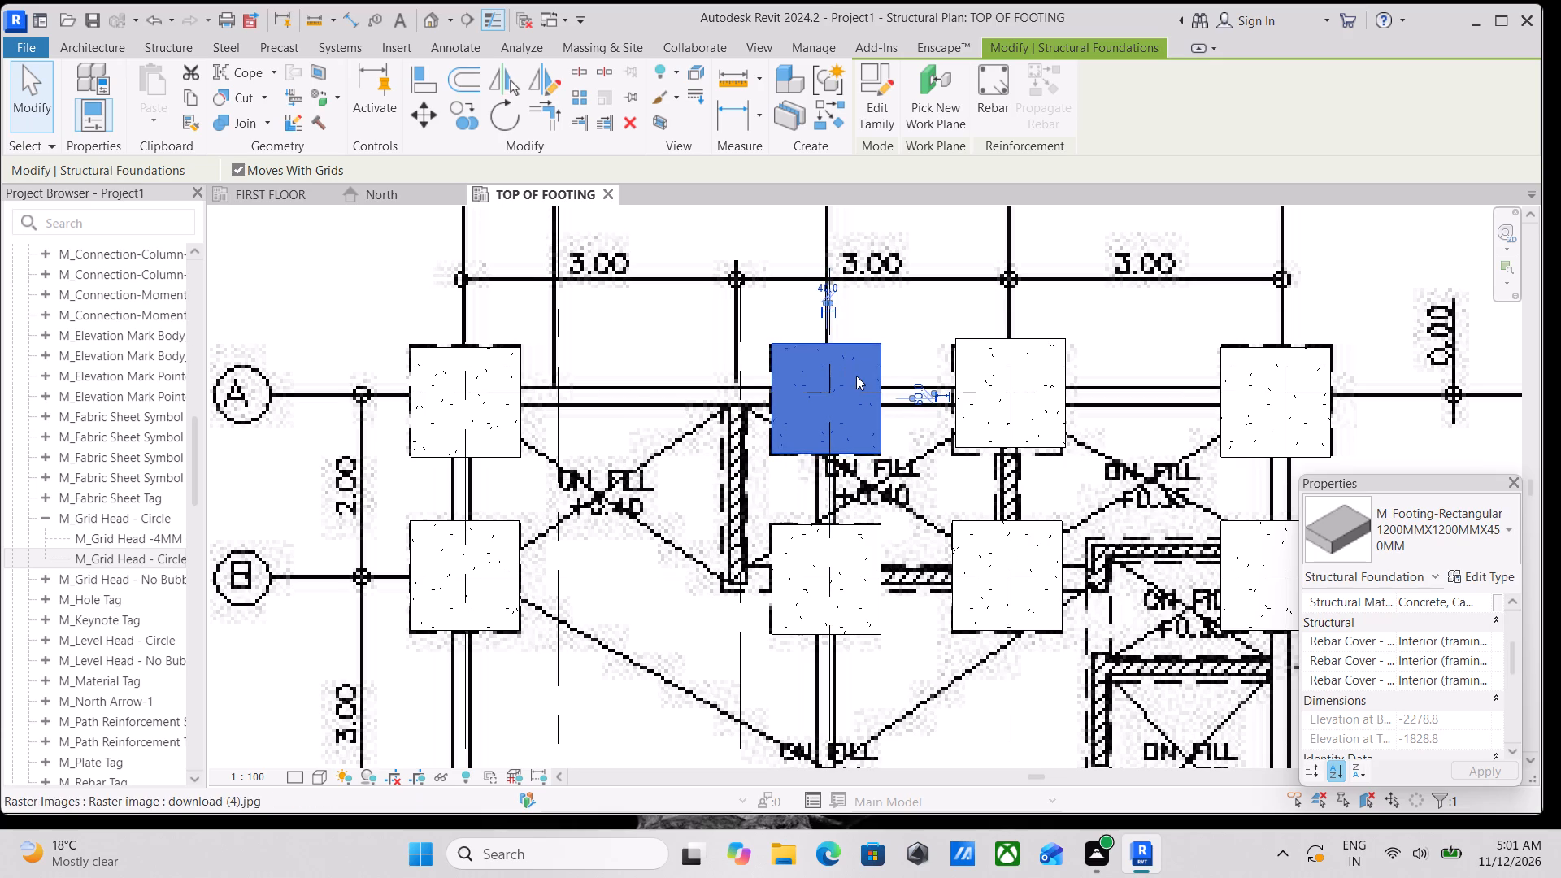
Nudge the footing at grids A and 5 slightly toward grid 4 and toward grid B to fit its dashed outline.
{"action": "left_click", "coordinate": [961, 346]}
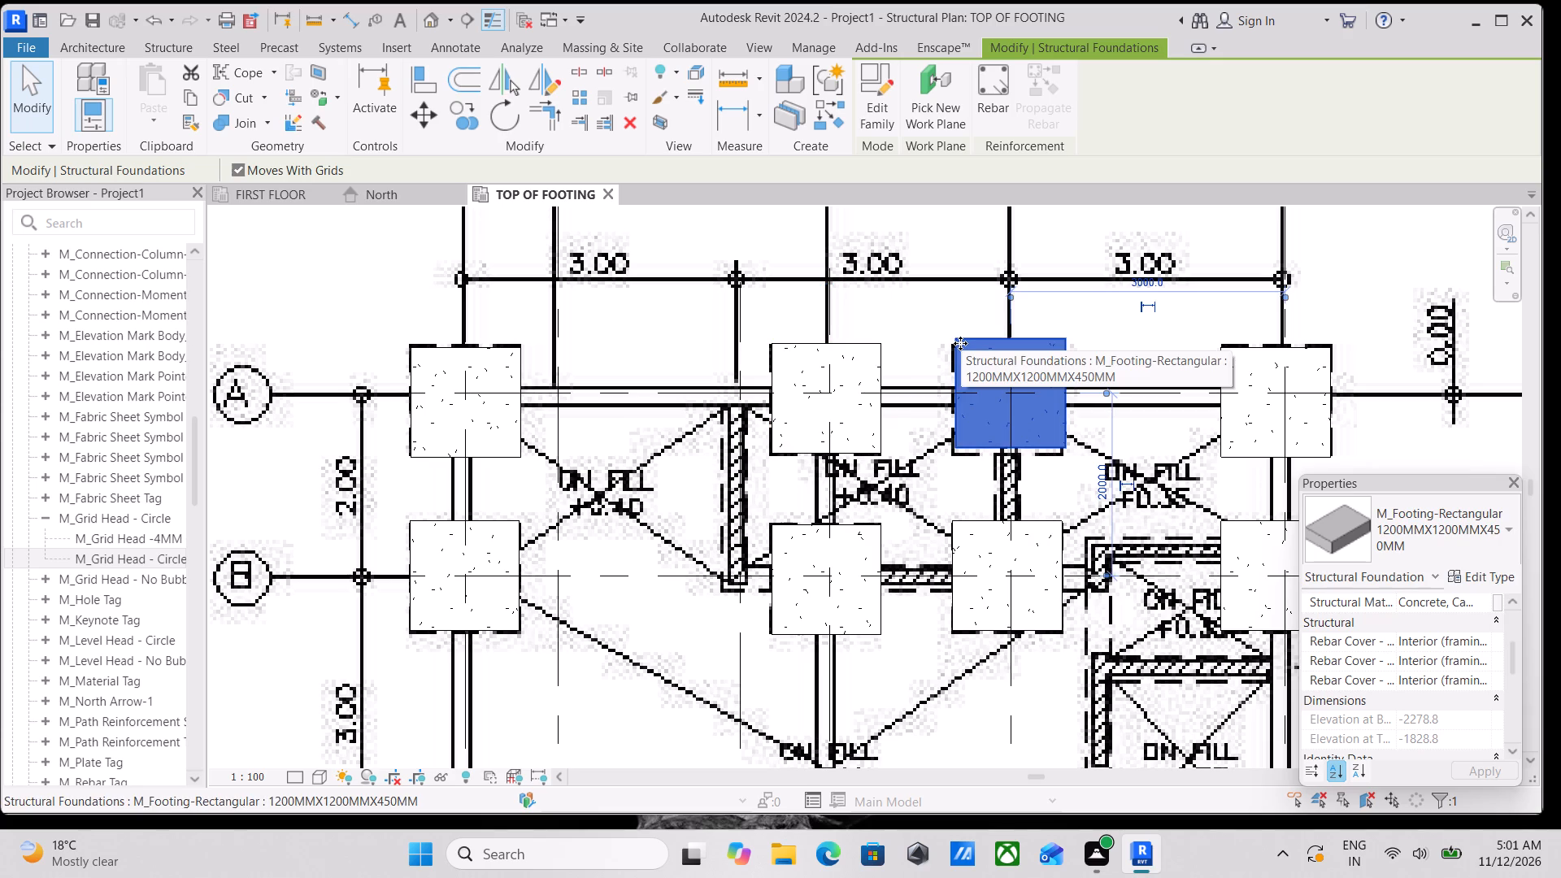
{"action": "key", "text": "Left"}
{"action": "key", "text": "Down"}
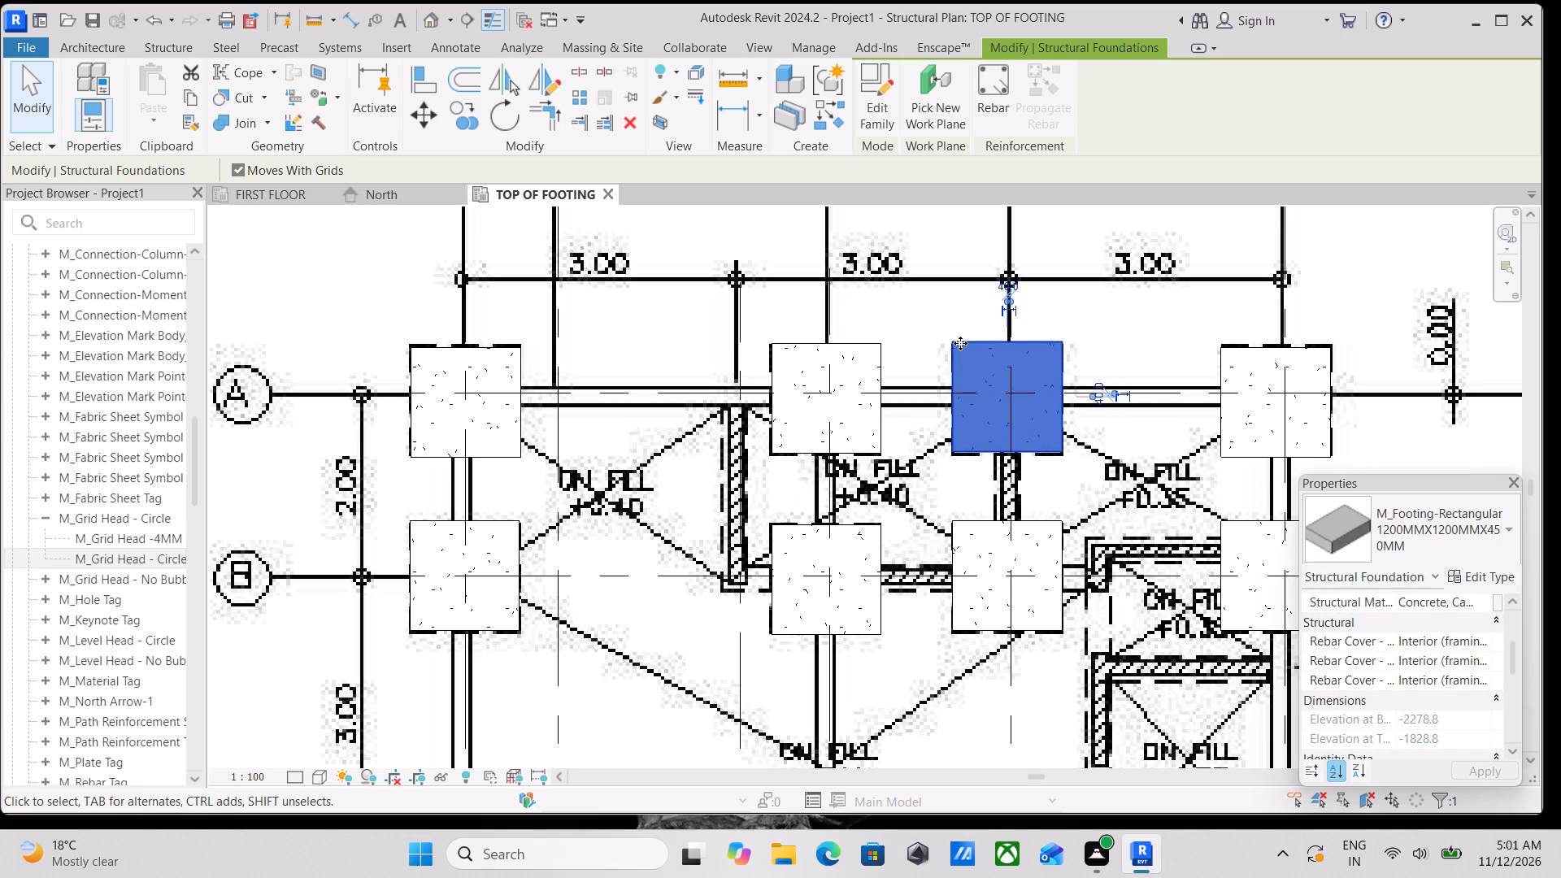
{"action": "key", "text": "Down"}
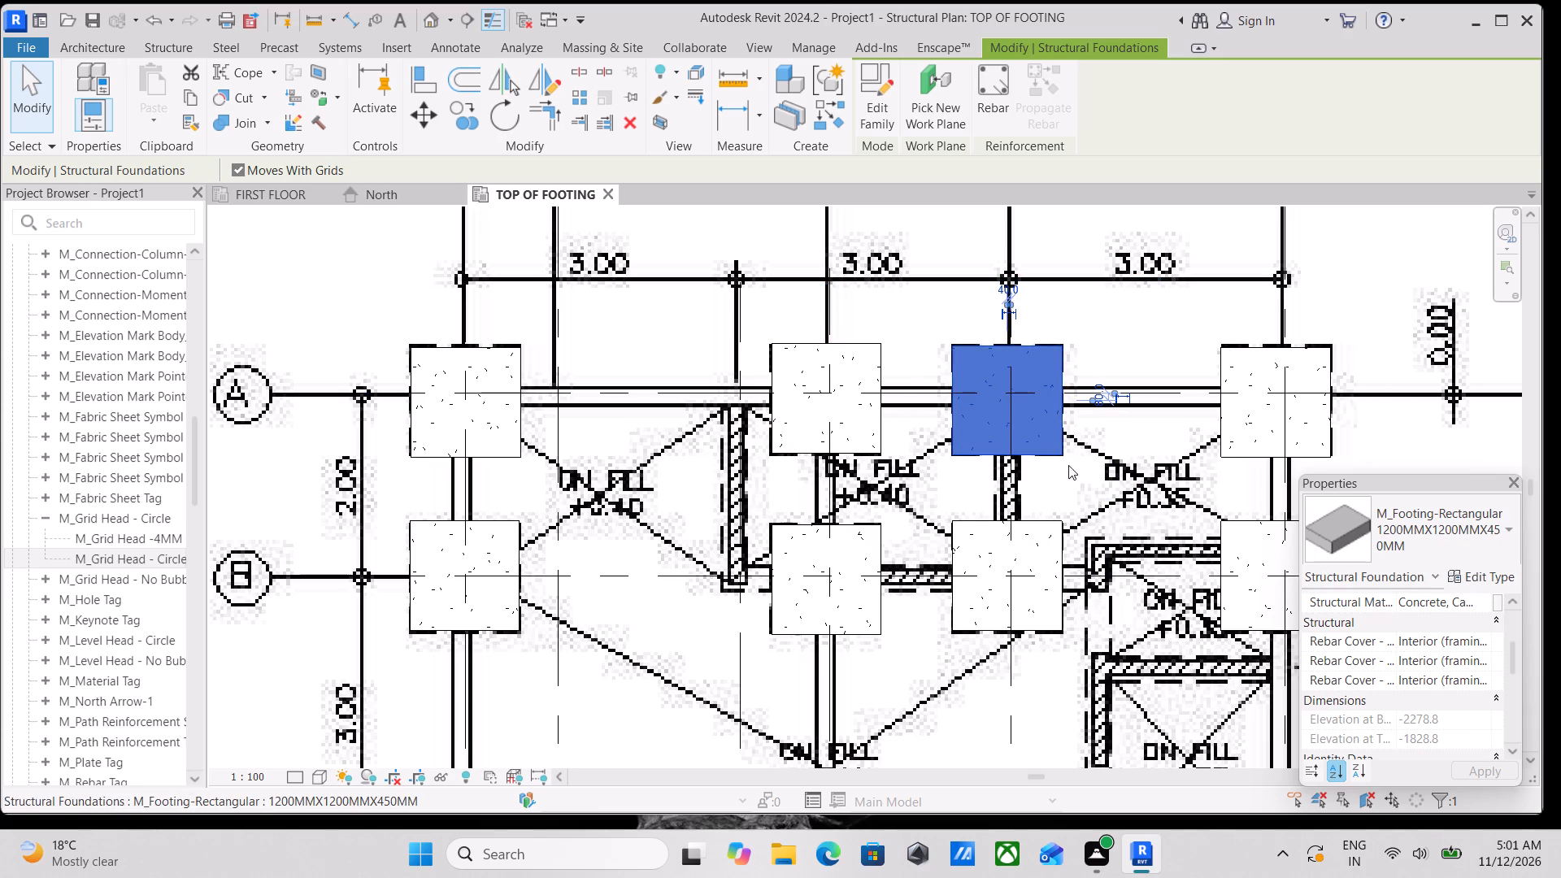
Nudge the footing at grids A and 6 slightly away from grid B to fit its dashed outline.
{"action": "middle_click_drag", "start_coordinate": [998, 417], "coordinate": [798, 413]}
{"action": "left_click", "coordinate": [1046, 350]}
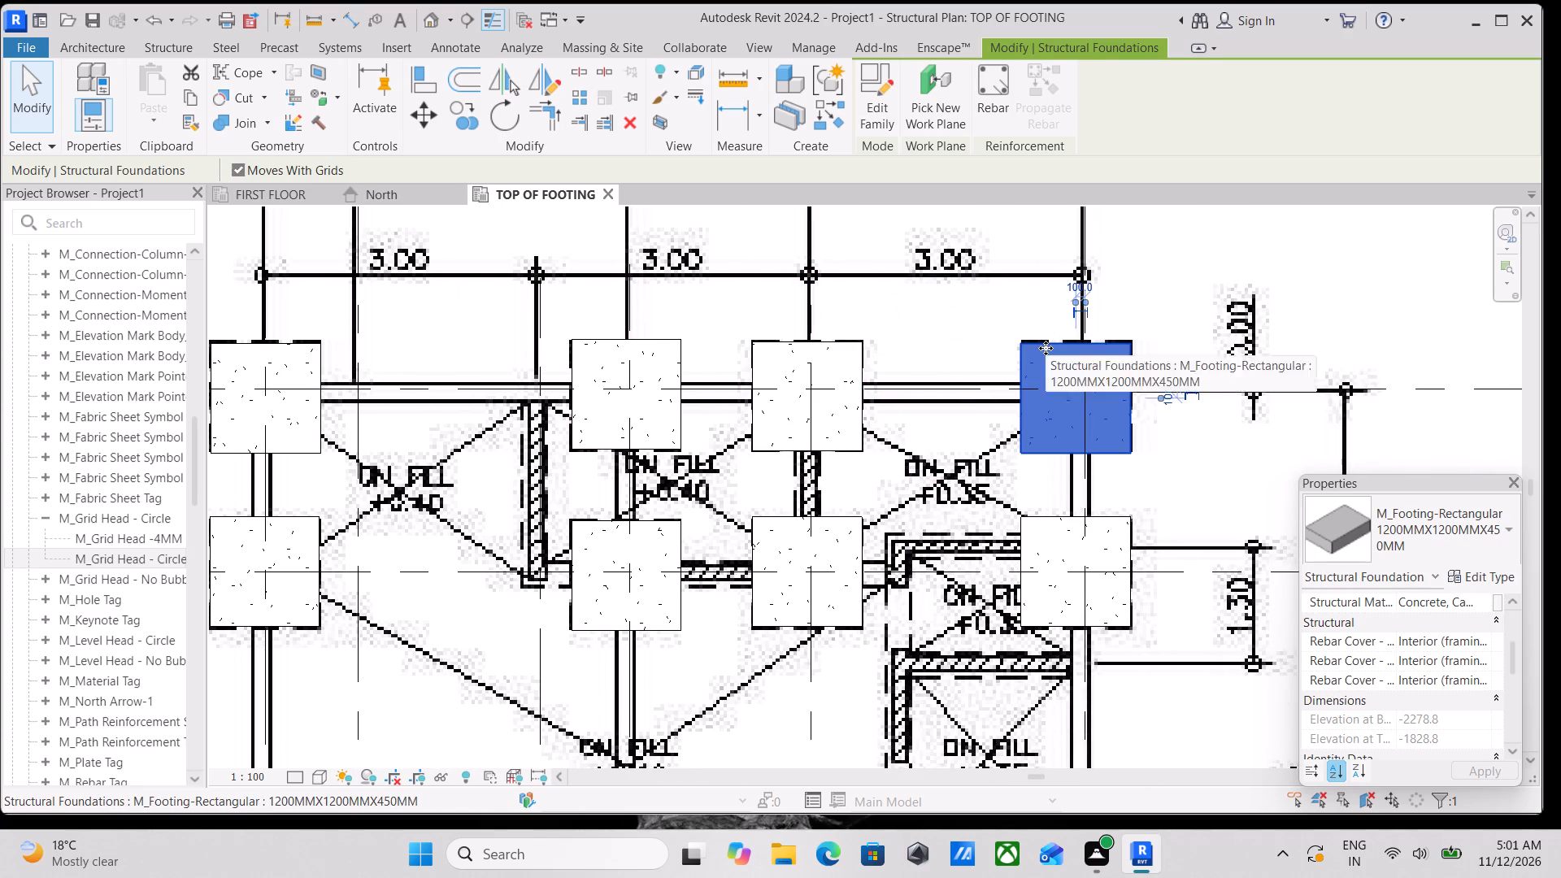
{"action": "key", "text": "Up"}
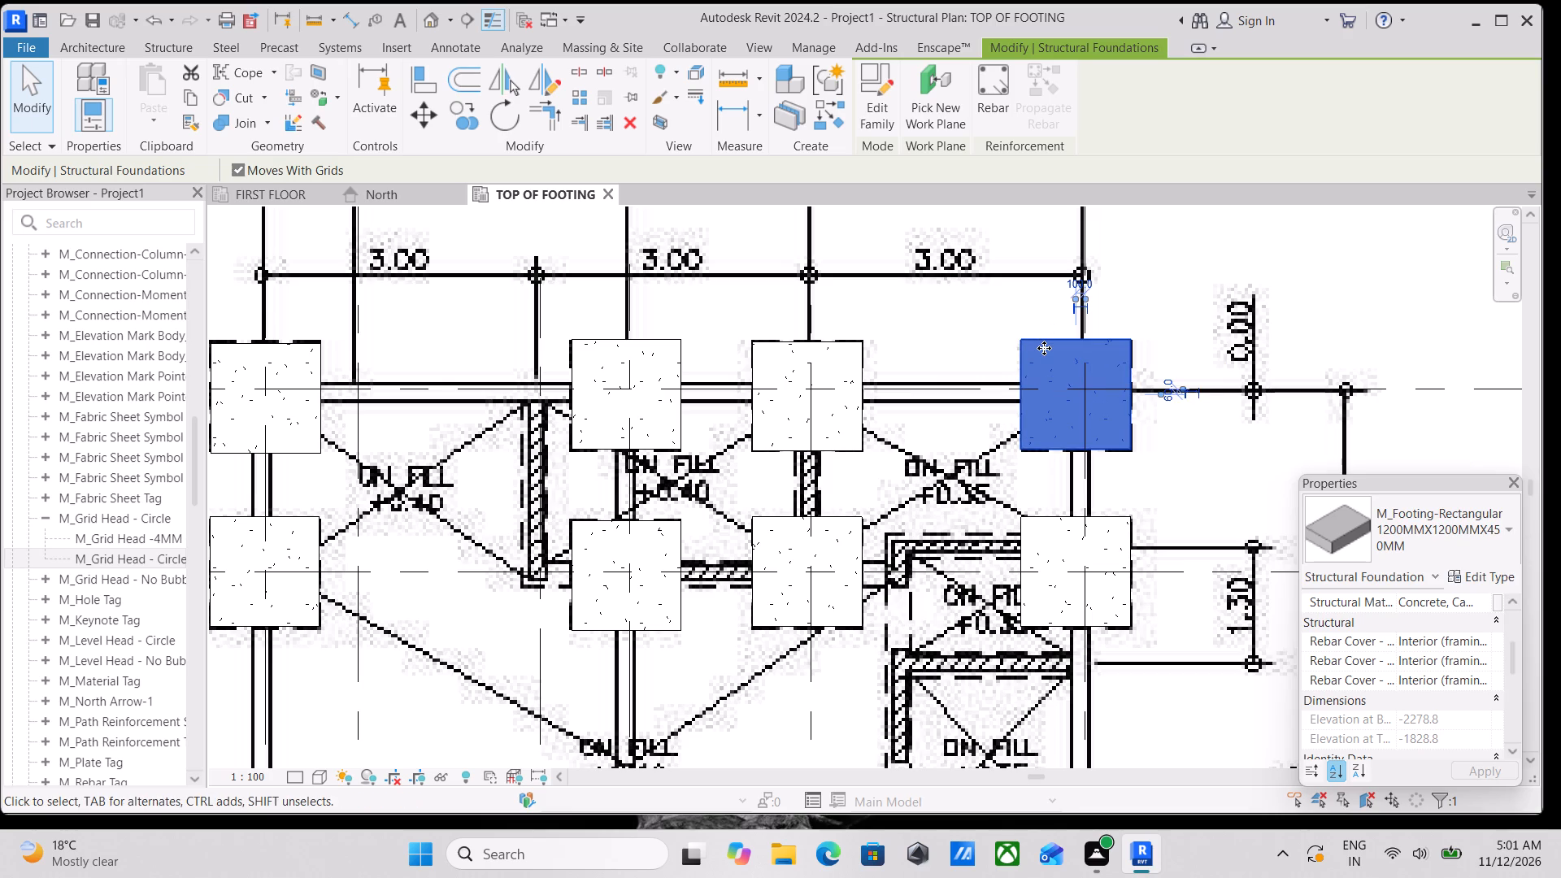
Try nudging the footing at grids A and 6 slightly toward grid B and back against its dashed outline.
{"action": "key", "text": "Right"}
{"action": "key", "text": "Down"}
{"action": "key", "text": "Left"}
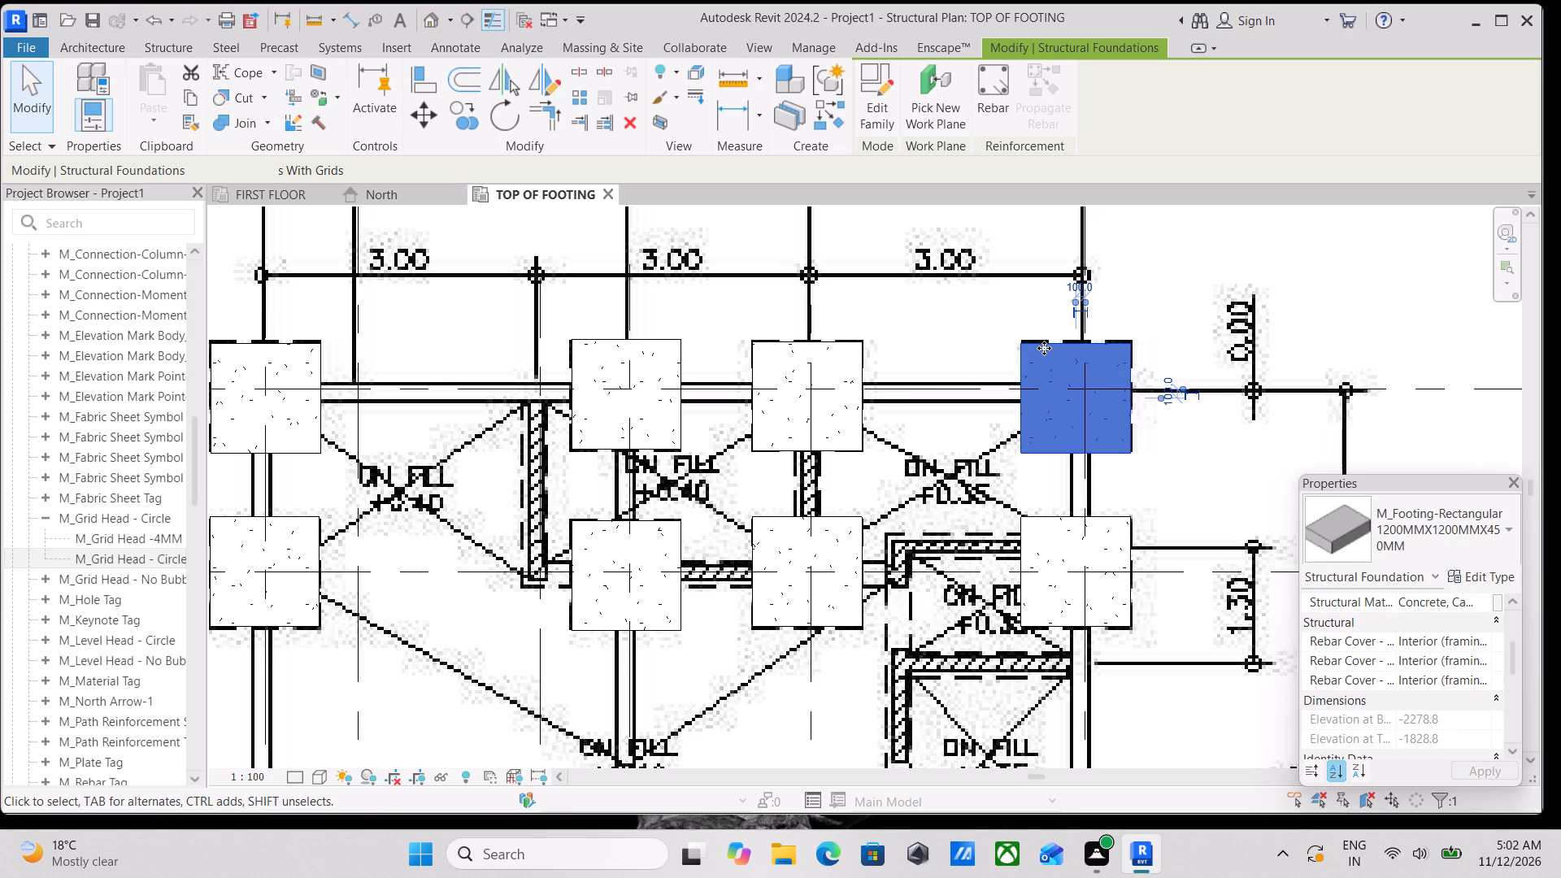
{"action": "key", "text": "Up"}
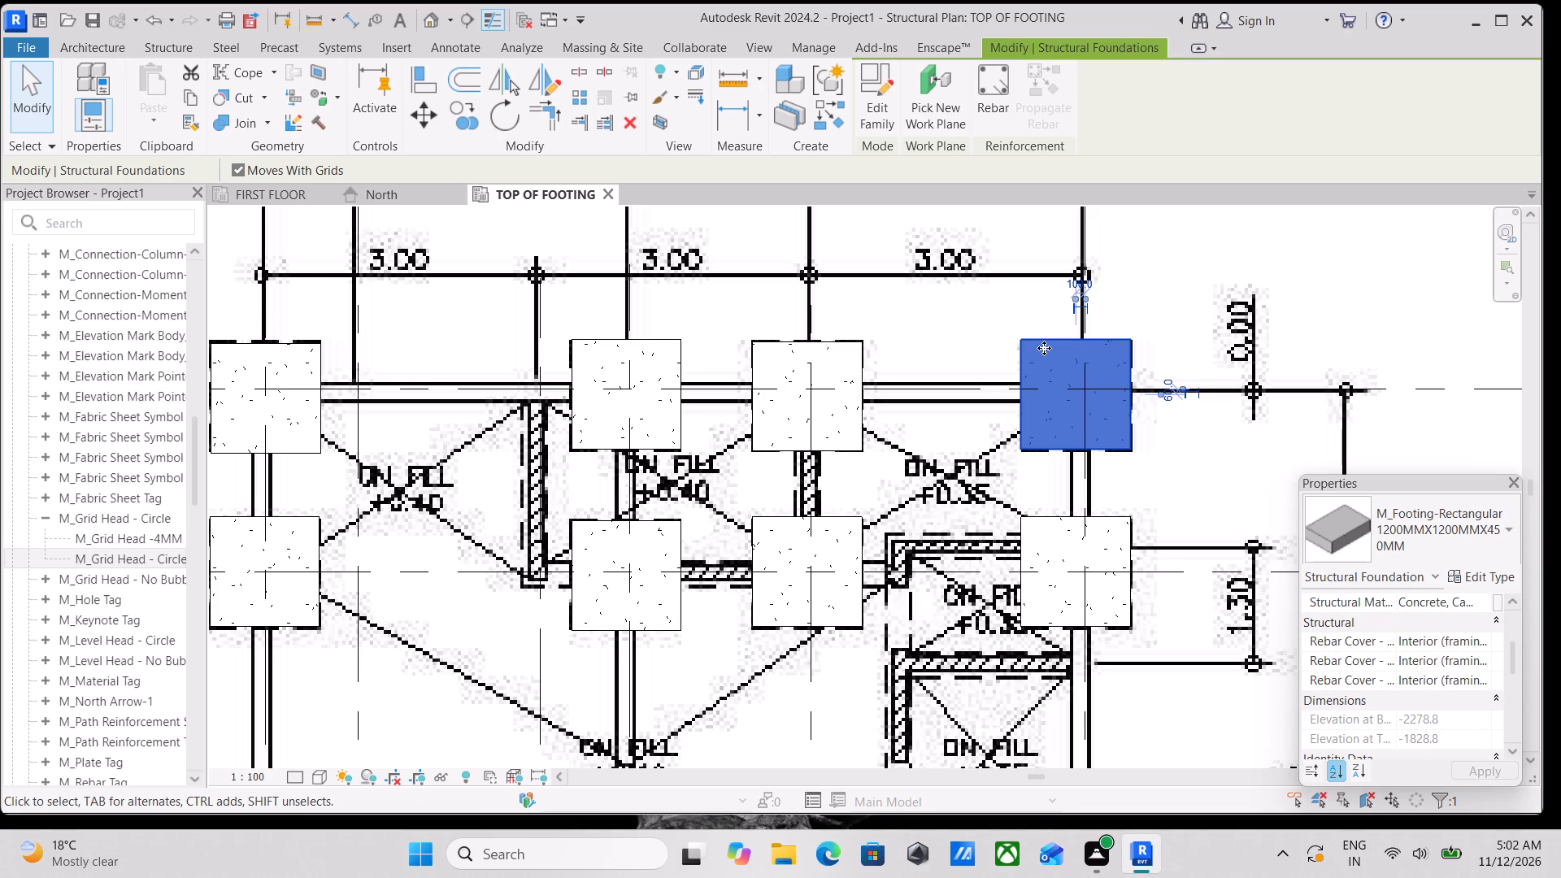
Review the whole footing layout between grids A and F against the plan image.
{"action": "scroll", "coordinate": [922, 577], "scroll_direction": "down", "scroll_amount": 1}
{"action": "middle_click_drag", "start_coordinate": [775, 480], "coordinate": [861, 311]}
{"action": "scroll", "coordinate": [665, 457], "scroll_direction": "down", "scroll_amount": 1}
{"action": "middle_click_drag", "start_coordinate": [676, 449], "coordinate": [773, 396]}
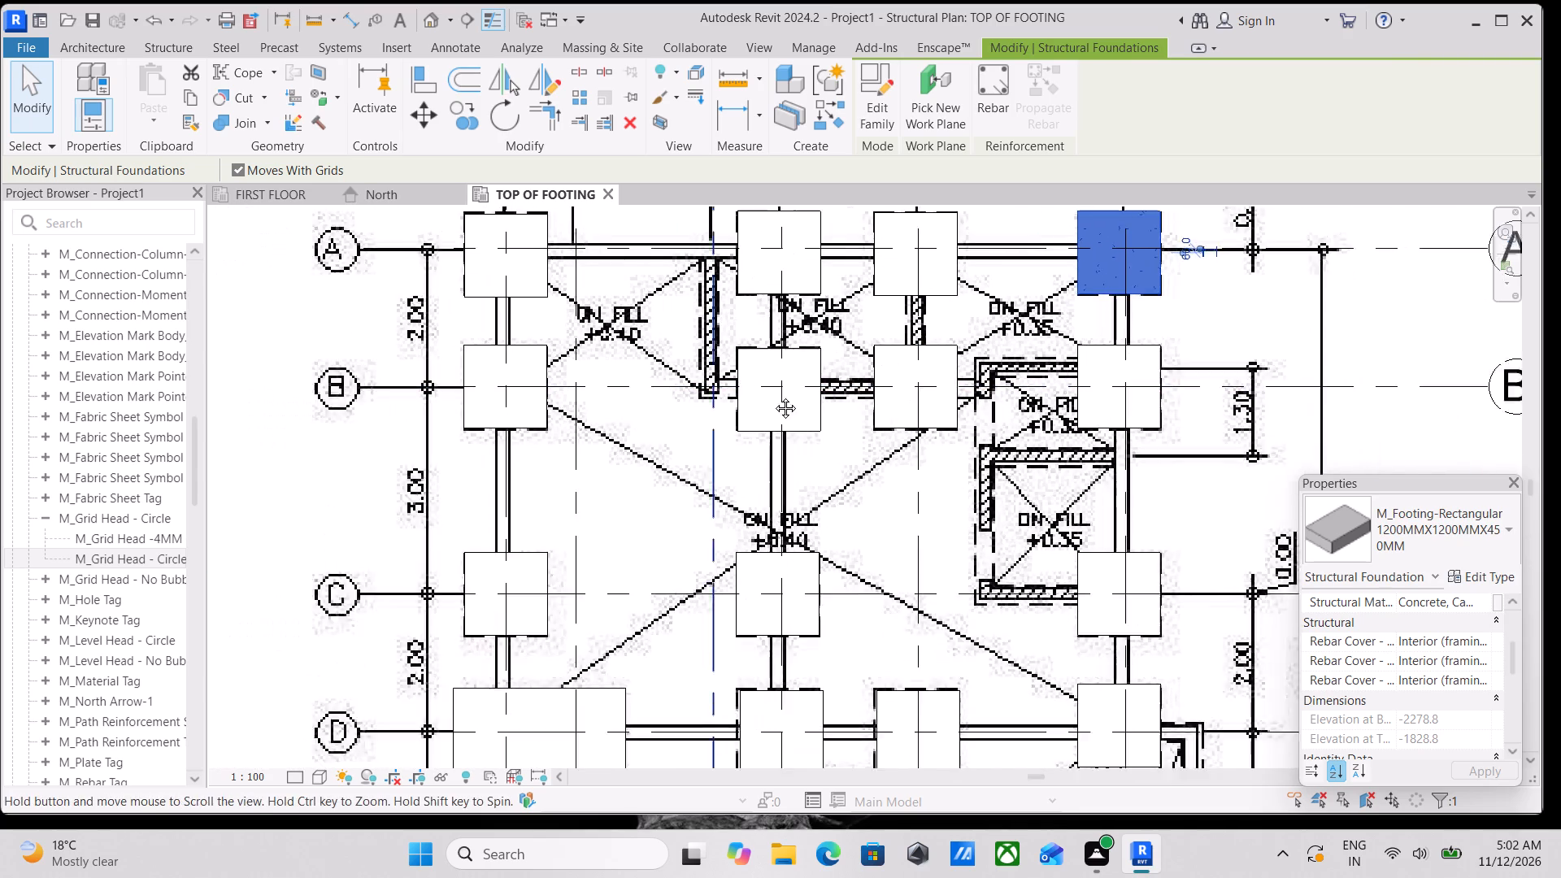
{"action": "middle_click_drag", "start_coordinate": [773, 396], "coordinate": [829, 364]}
{"action": "middle_click_drag", "start_coordinate": [657, 487], "coordinate": [807, 300]}
{"action": "scroll", "coordinate": [720, 465], "scroll_direction": "down", "scroll_amount": 2}
{"action": "middle_click_drag", "start_coordinate": [720, 469], "coordinate": [712, 502]}
{"action": "scroll", "coordinate": [679, 545], "scroll_direction": "down", "scroll_amount": 3}
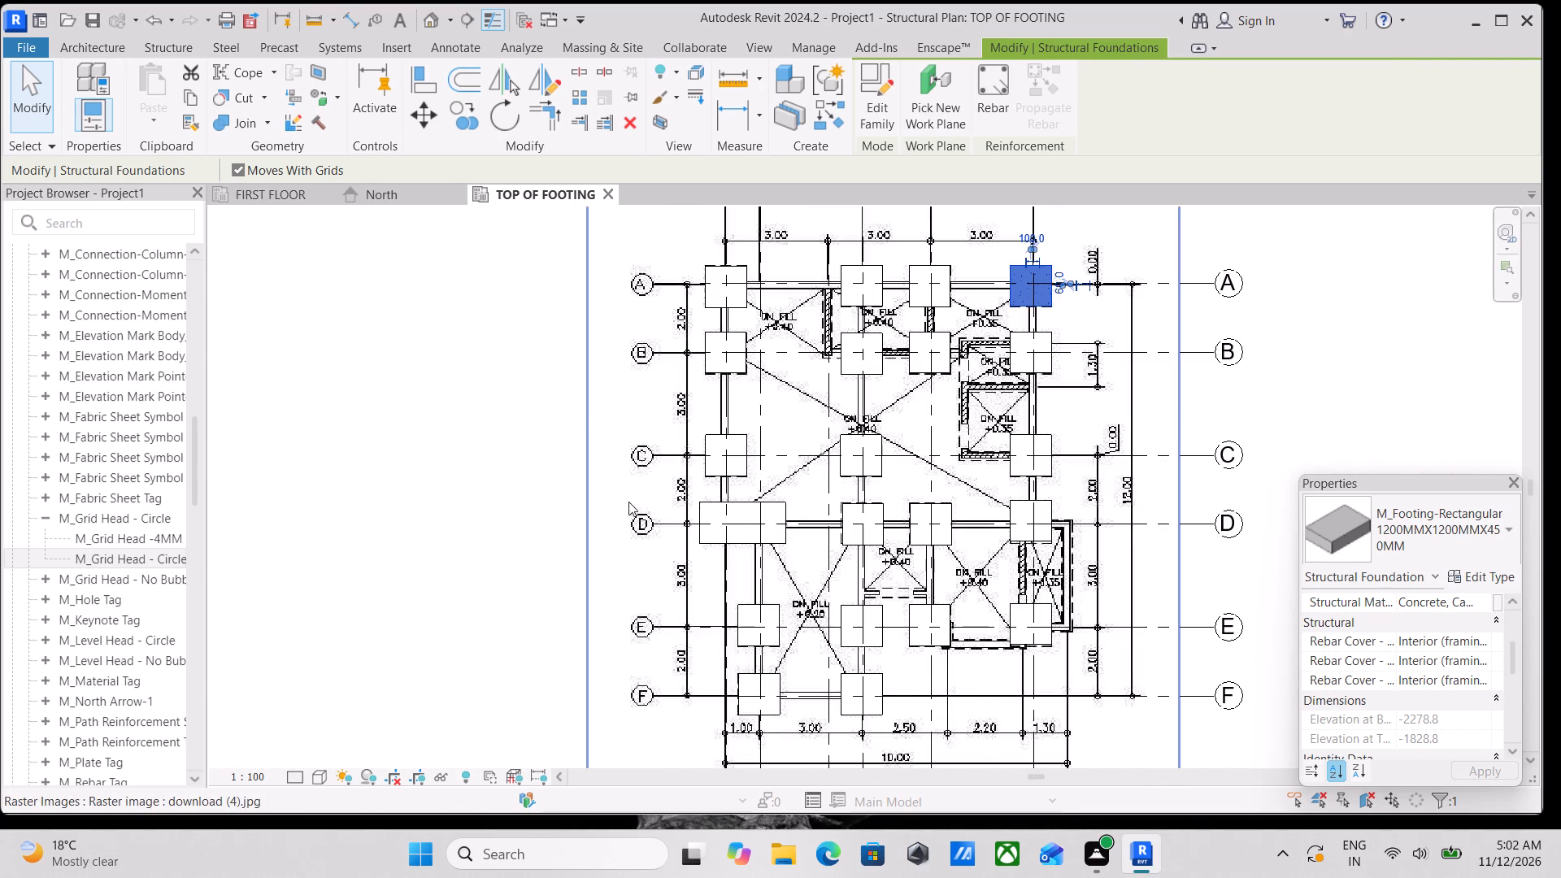
{"action": "middle_click_drag", "start_coordinate": [411, 342], "coordinate": [494, 321]}
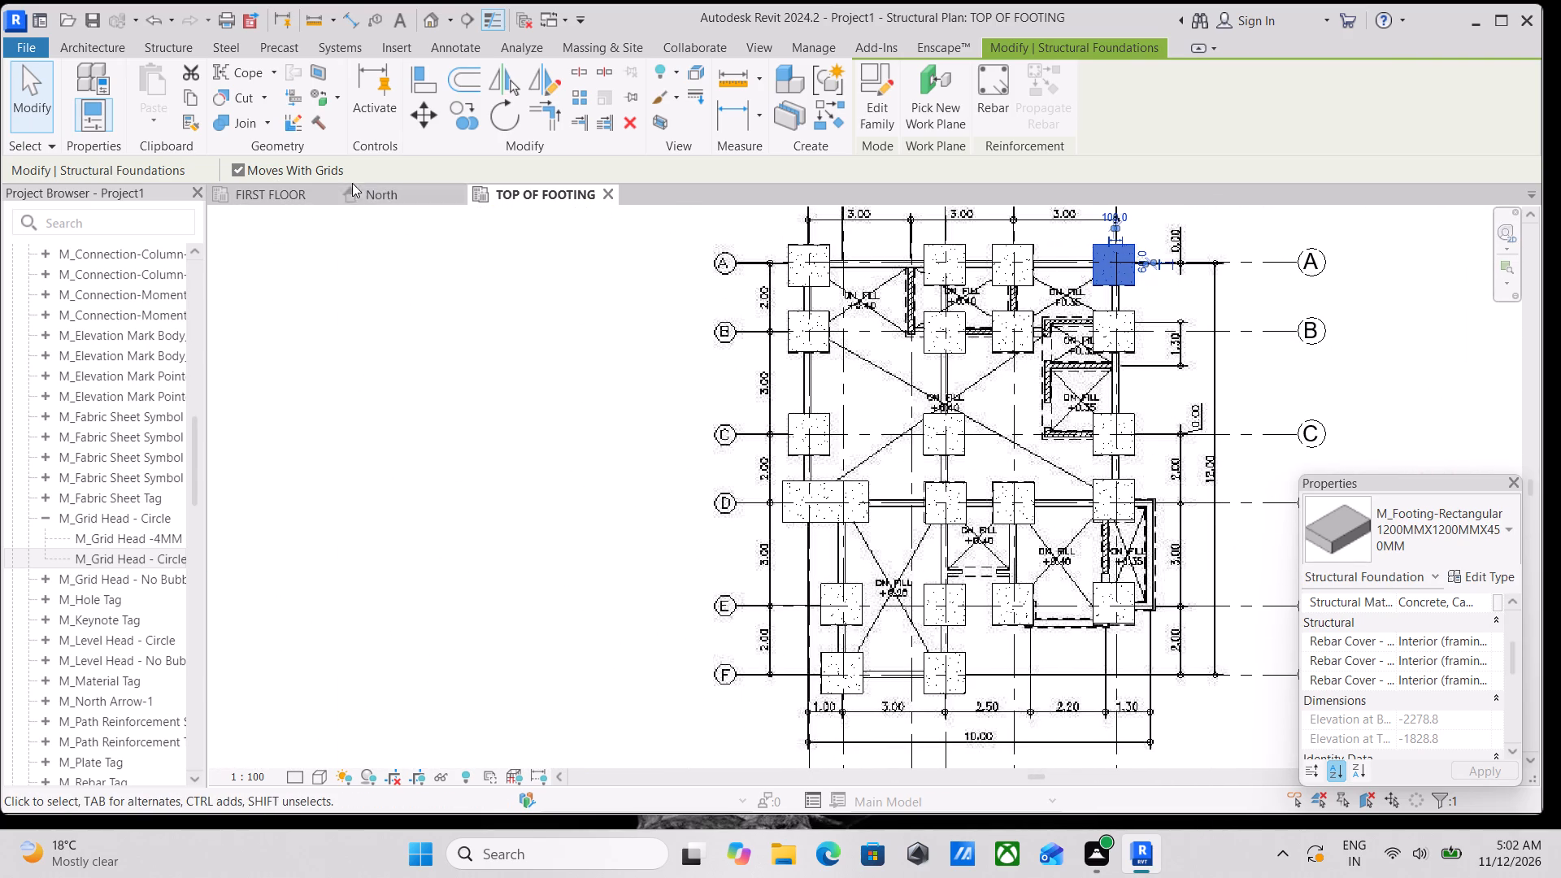
Look over the North elevation and FIRST FLOOR plan, and recheck the footings along grids A to C in the TOP OF FOOTING plan.
{"action": "left_click", "coordinate": [361, 196]}
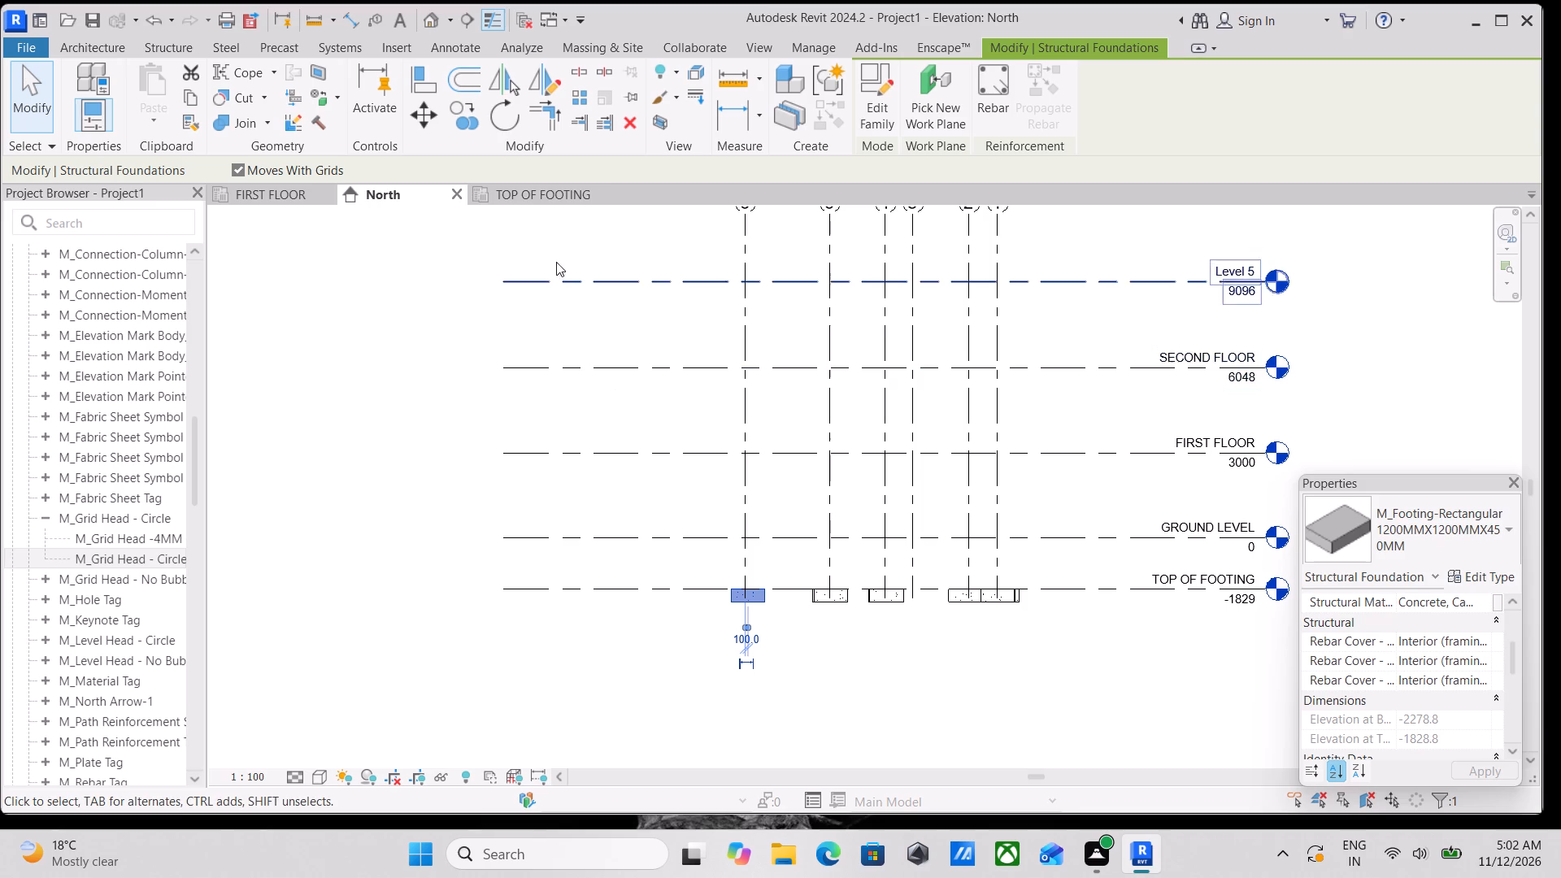
{"action": "left_click", "coordinate": [262, 193]}
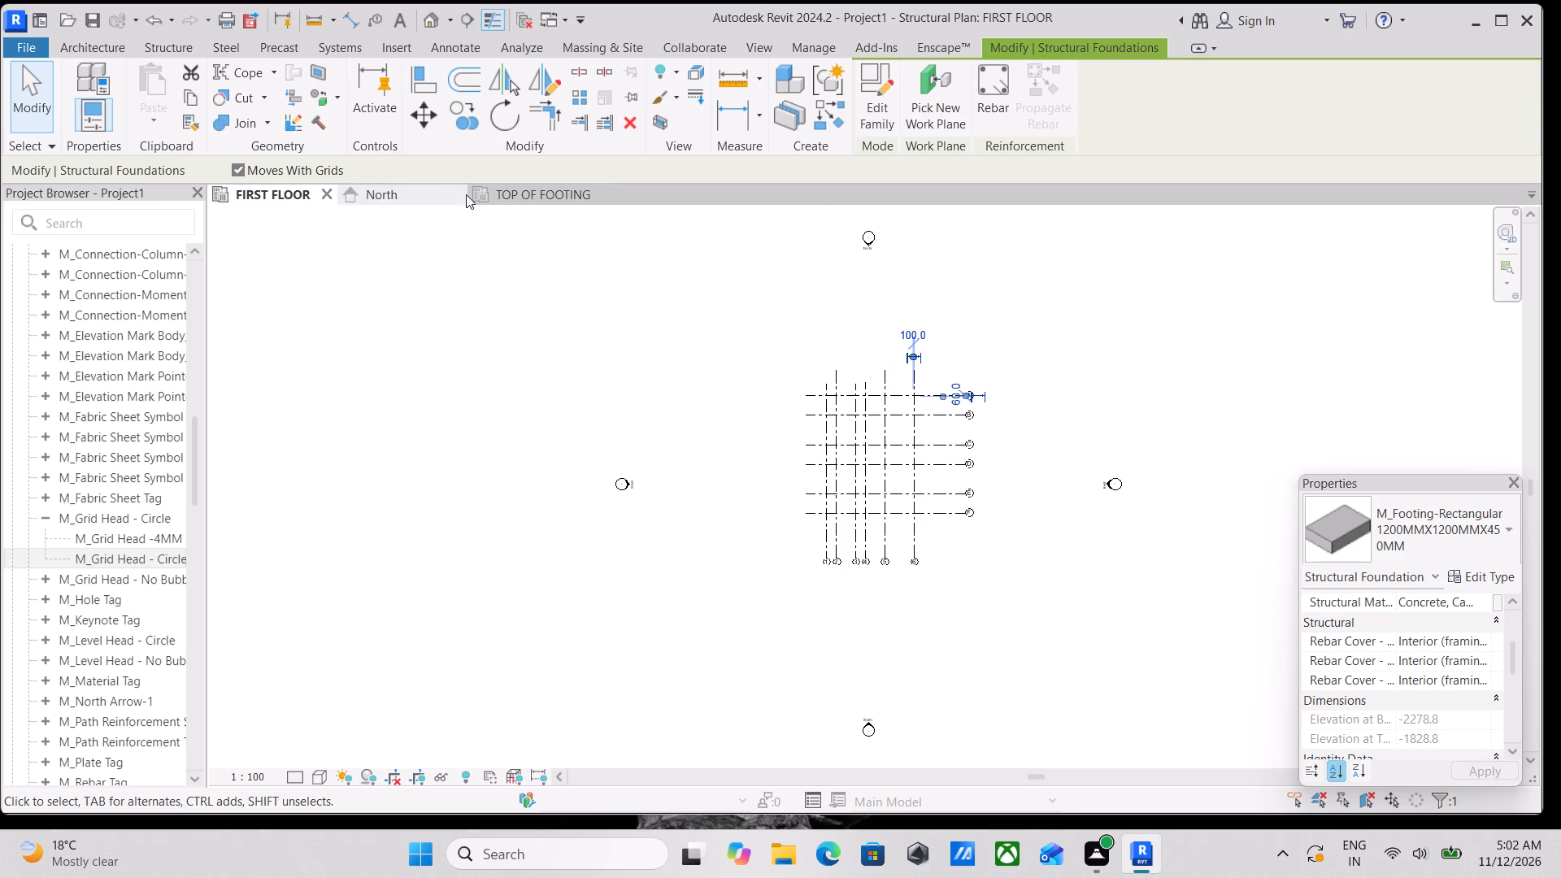
{"action": "left_click", "coordinate": [520, 189]}
{"action": "middle_click_drag", "start_coordinate": [736, 459], "coordinate": [576, 450]}
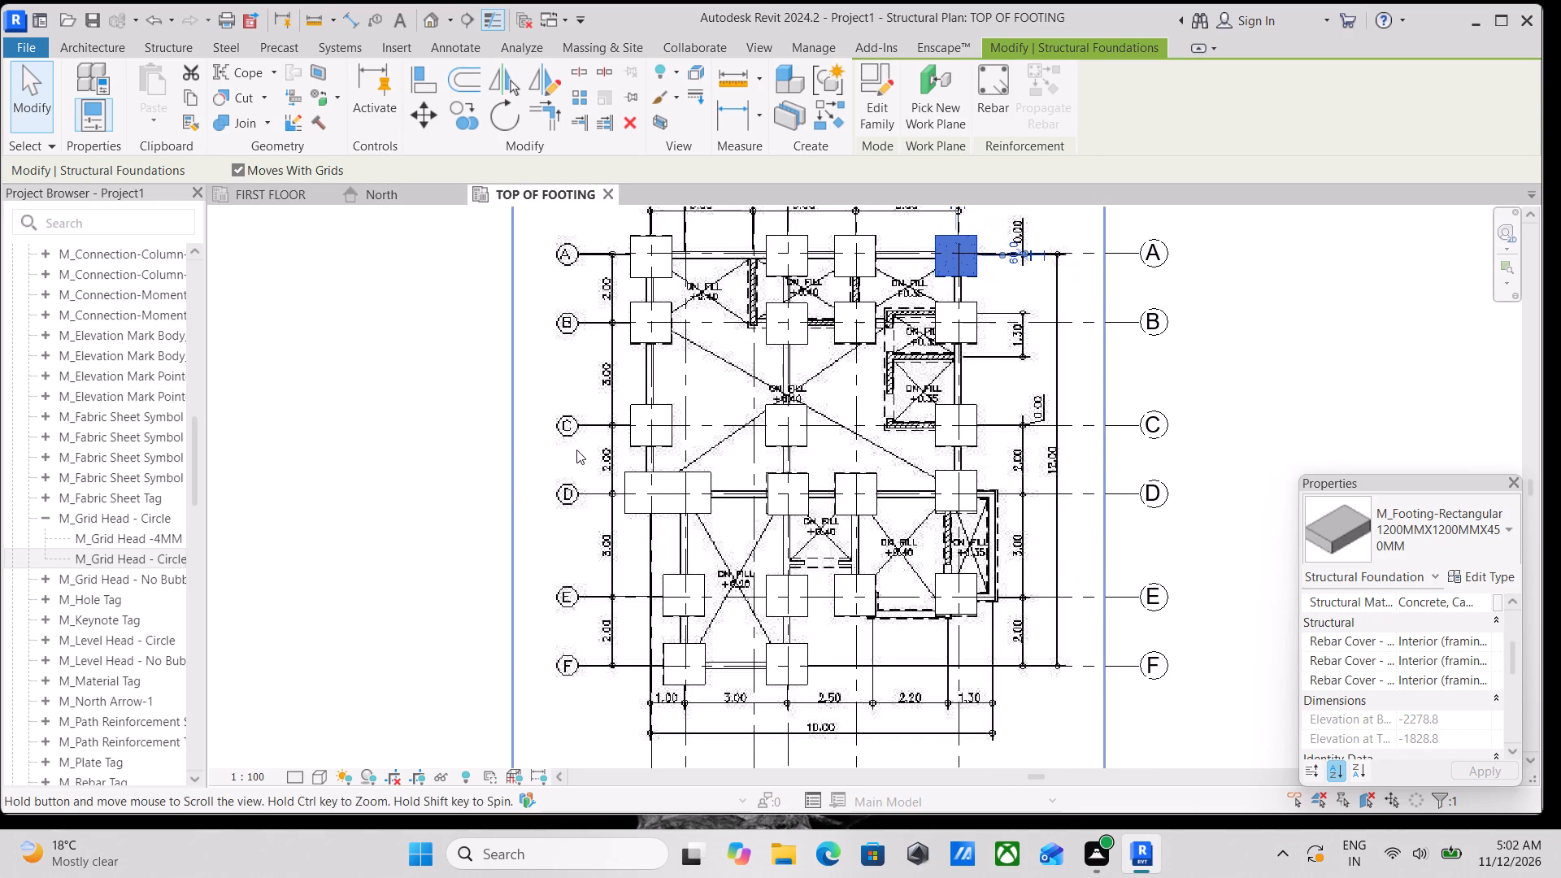
{"action": "middle_click_drag", "start_coordinate": [576, 450], "coordinate": [577, 450]}
{"action": "scroll", "coordinate": [726, 456], "scroll_direction": "up", "scroll_amount": 2}
{"action": "middle_click_drag", "start_coordinate": [711, 437], "coordinate": [721, 527]}
{"action": "scroll", "coordinate": [630, 363], "scroll_direction": "up", "scroll_amount": 2}
{"action": "middle_click_drag", "start_coordinate": [633, 363], "coordinate": [629, 447]}
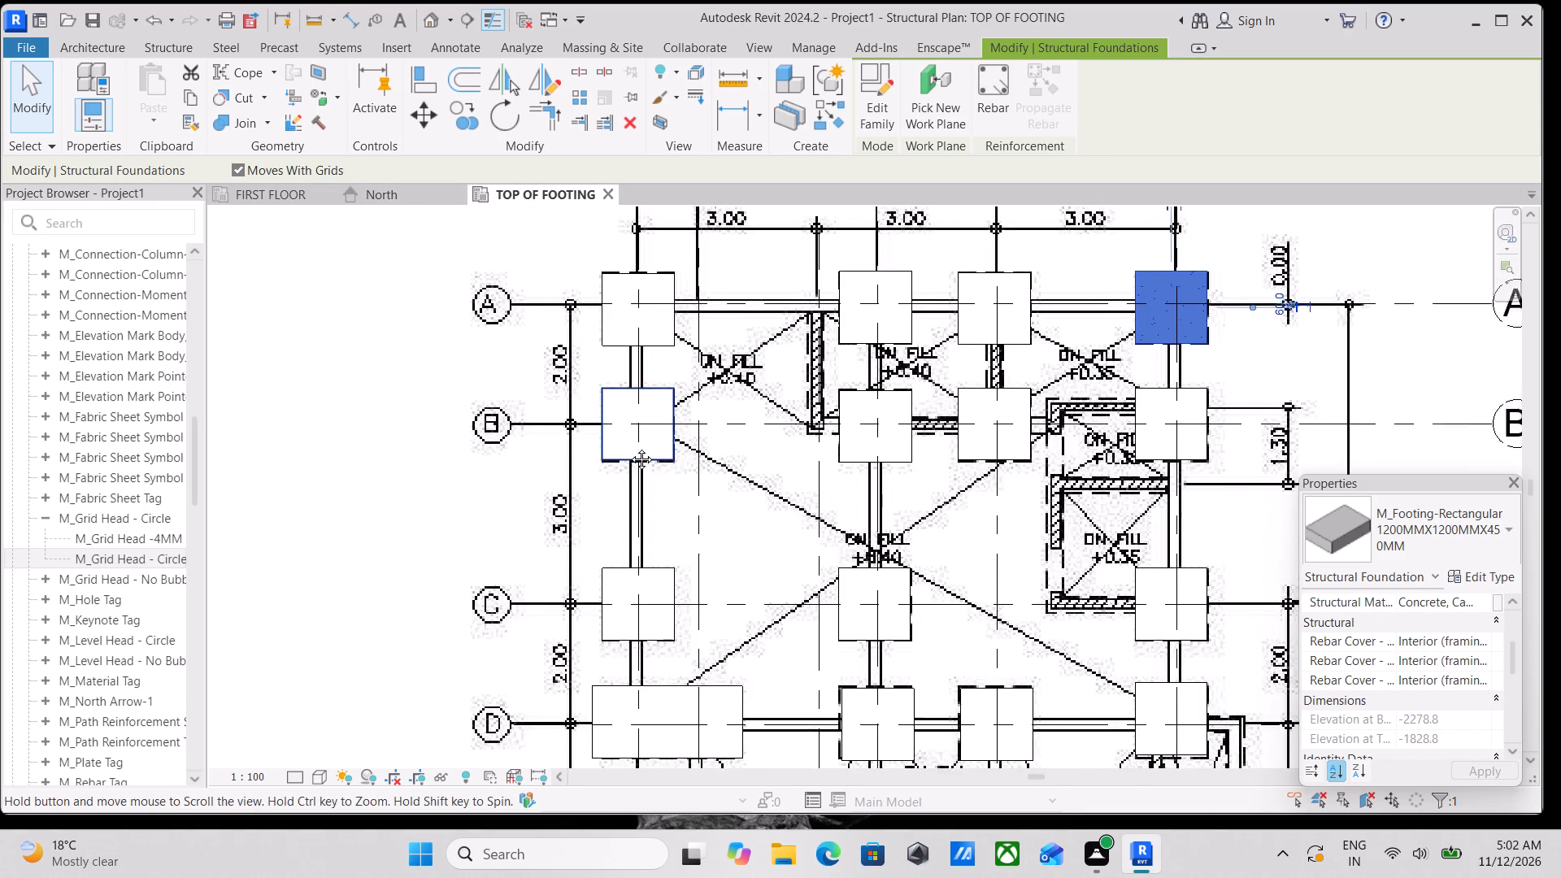
{"action": "middle_click_drag", "start_coordinate": [629, 447], "coordinate": [622, 478]}
{"action": "scroll", "coordinate": [618, 338], "scroll_direction": "up", "scroll_amount": 2}
{"action": "middle_click_drag", "start_coordinate": [630, 428], "coordinate": [628, 477]}
{"action": "scroll", "coordinate": [650, 453], "scroll_direction": "up", "scroll_amount": 1}
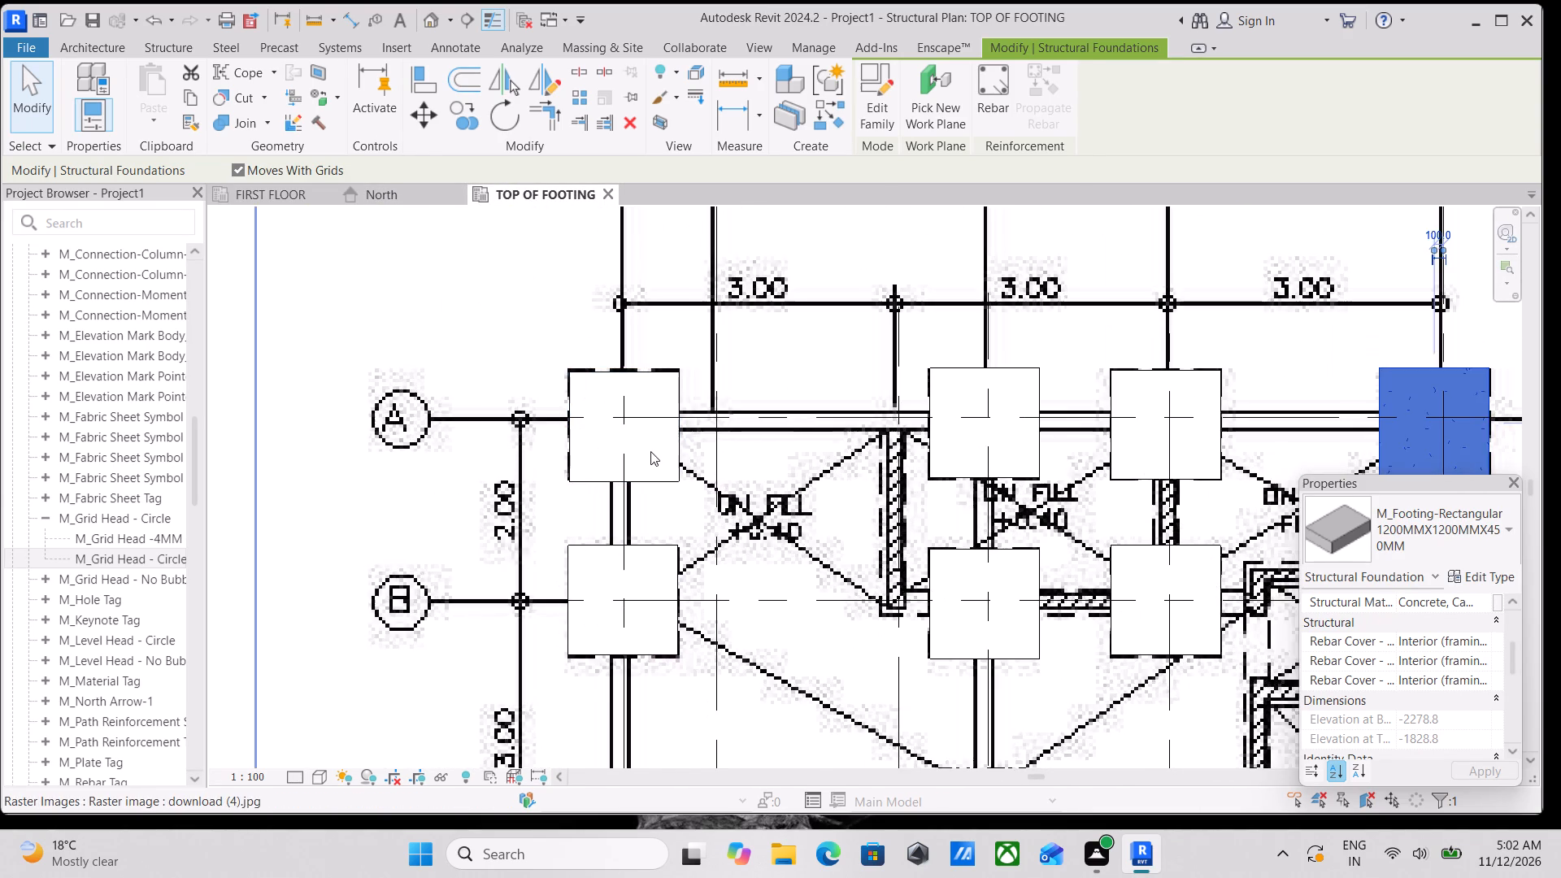
{"action": "scroll", "coordinate": [646, 441], "scroll_direction": "down", "scroll_amount": 3}
{"action": "middle_click_drag", "start_coordinate": [646, 406], "coordinate": [630, 415]}
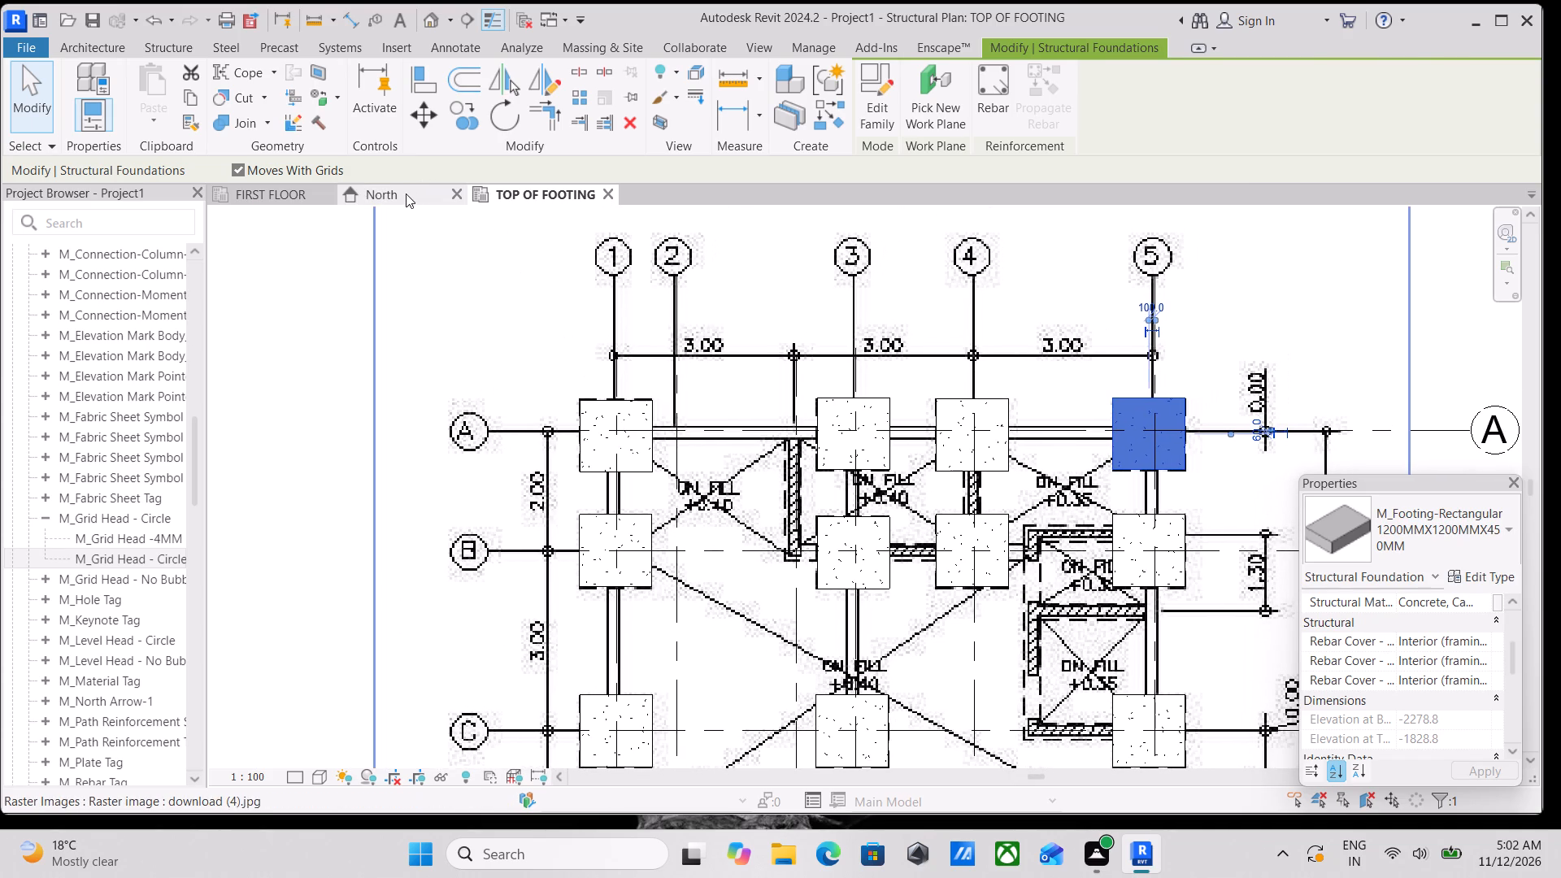
{"action": "scroll", "coordinate": [589, 376], "scroll_direction": "down", "scroll_amount": 1}
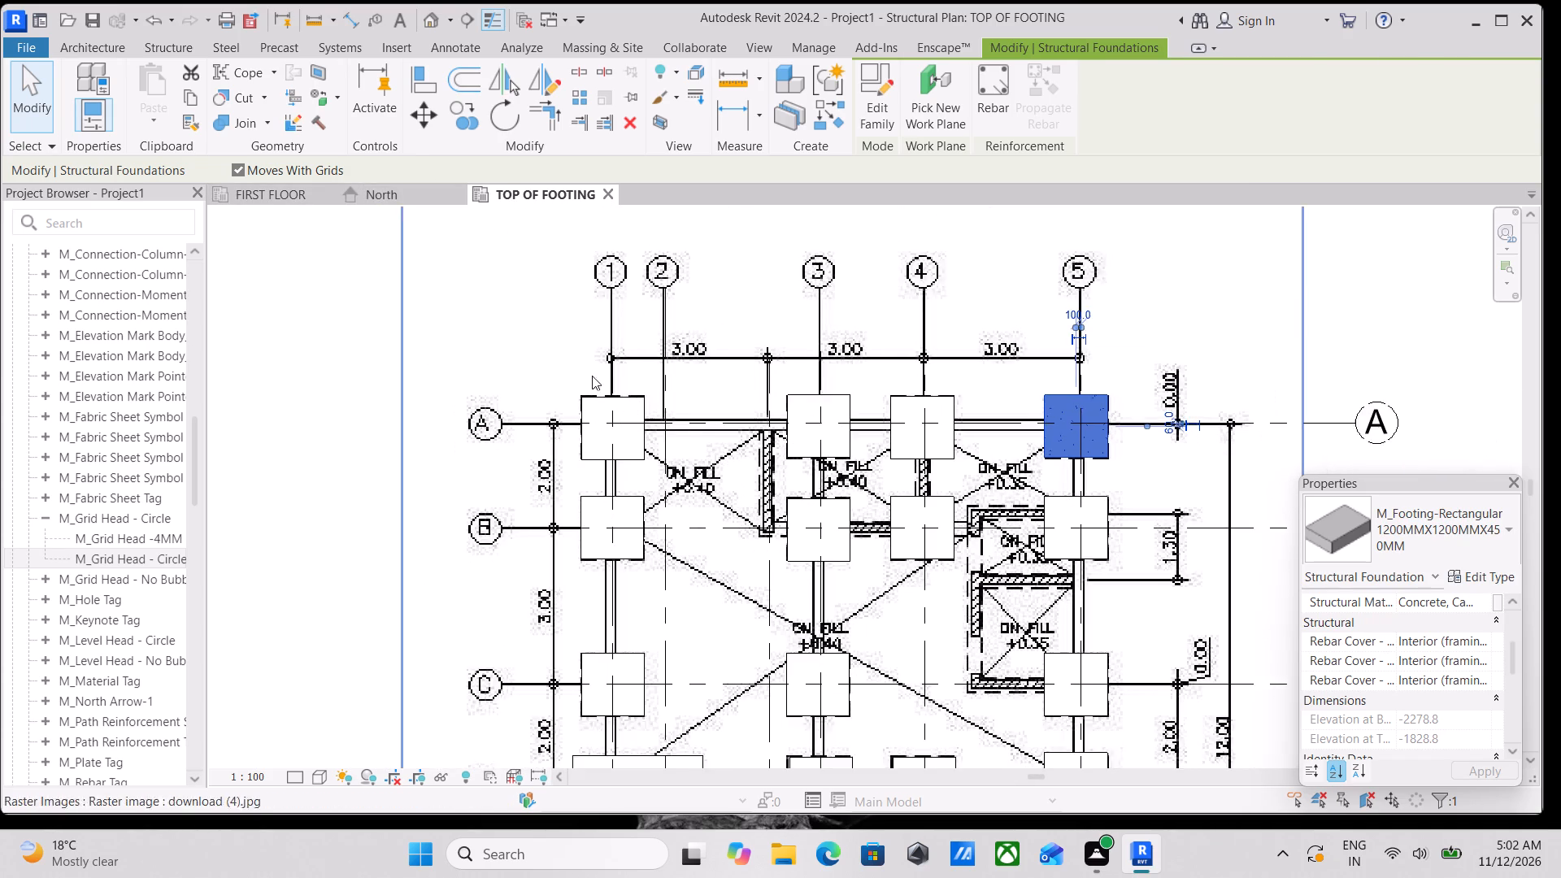
{"action": "middle_click_drag", "start_coordinate": [592, 372], "coordinate": [574, 220]}
{"action": "middle_click_drag", "start_coordinate": [612, 355], "coordinate": [624, 247]}
{"action": "scroll", "coordinate": [624, 315], "scroll_direction": "down", "scroll_amount": 1}
{"action": "middle_click_drag", "start_coordinate": [624, 315], "coordinate": [614, 370]}
Examine the grid intersections in the FIRST FLOOR plan and compare them with the footing layout in the TOP OF FOOTING plan.
{"action": "left_click", "coordinate": [248, 195]}
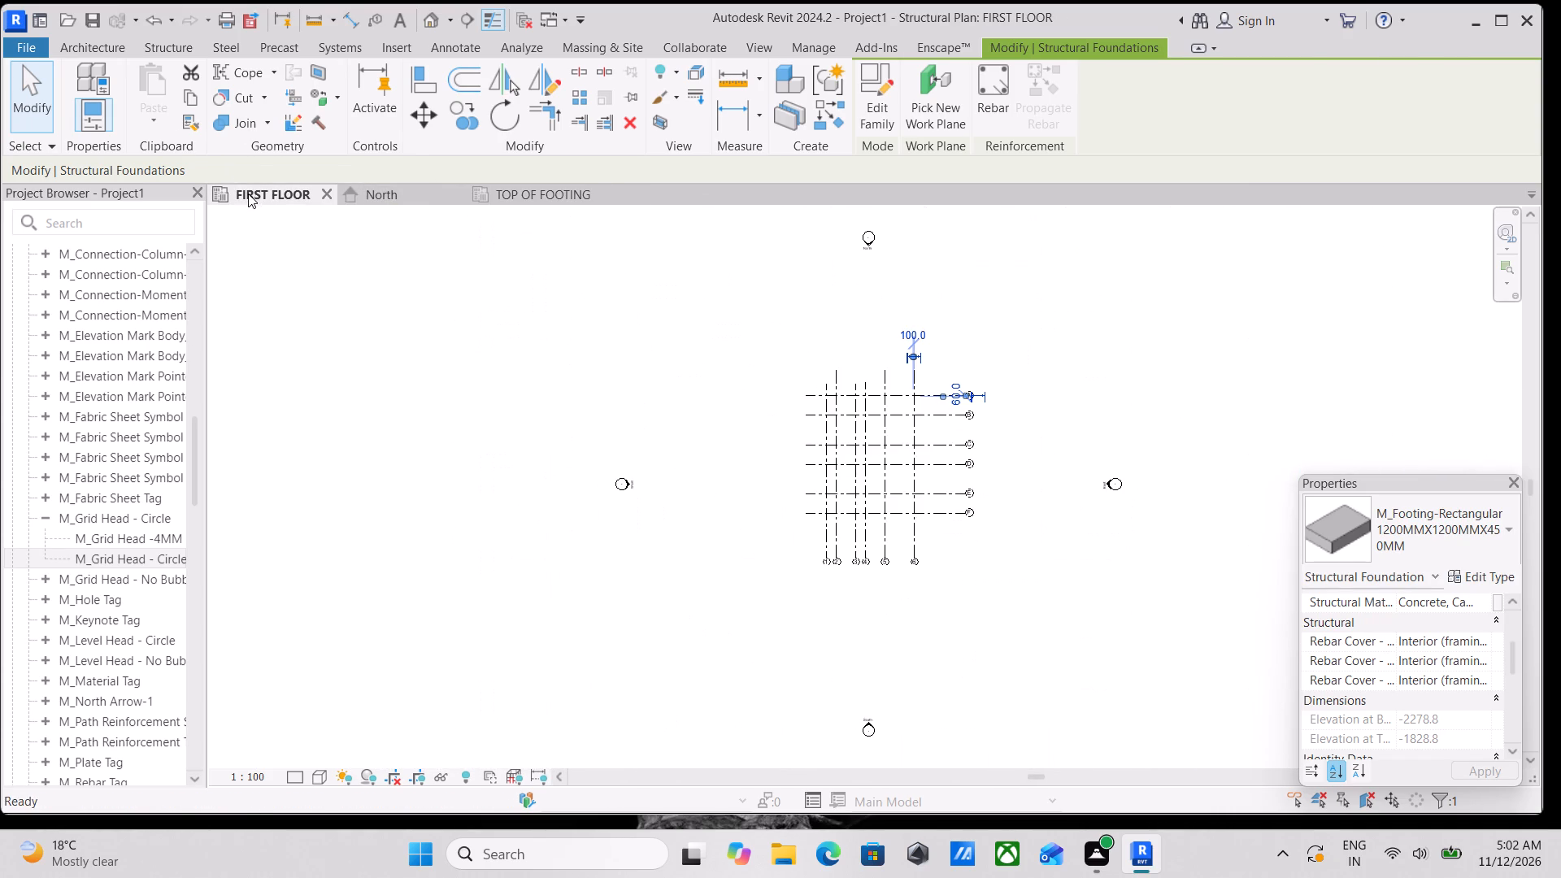
{"action": "scroll", "coordinate": [879, 448], "scroll_direction": "up", "scroll_amount": 5}
{"action": "middle_click_drag", "start_coordinate": [837, 402], "coordinate": [611, 301]}
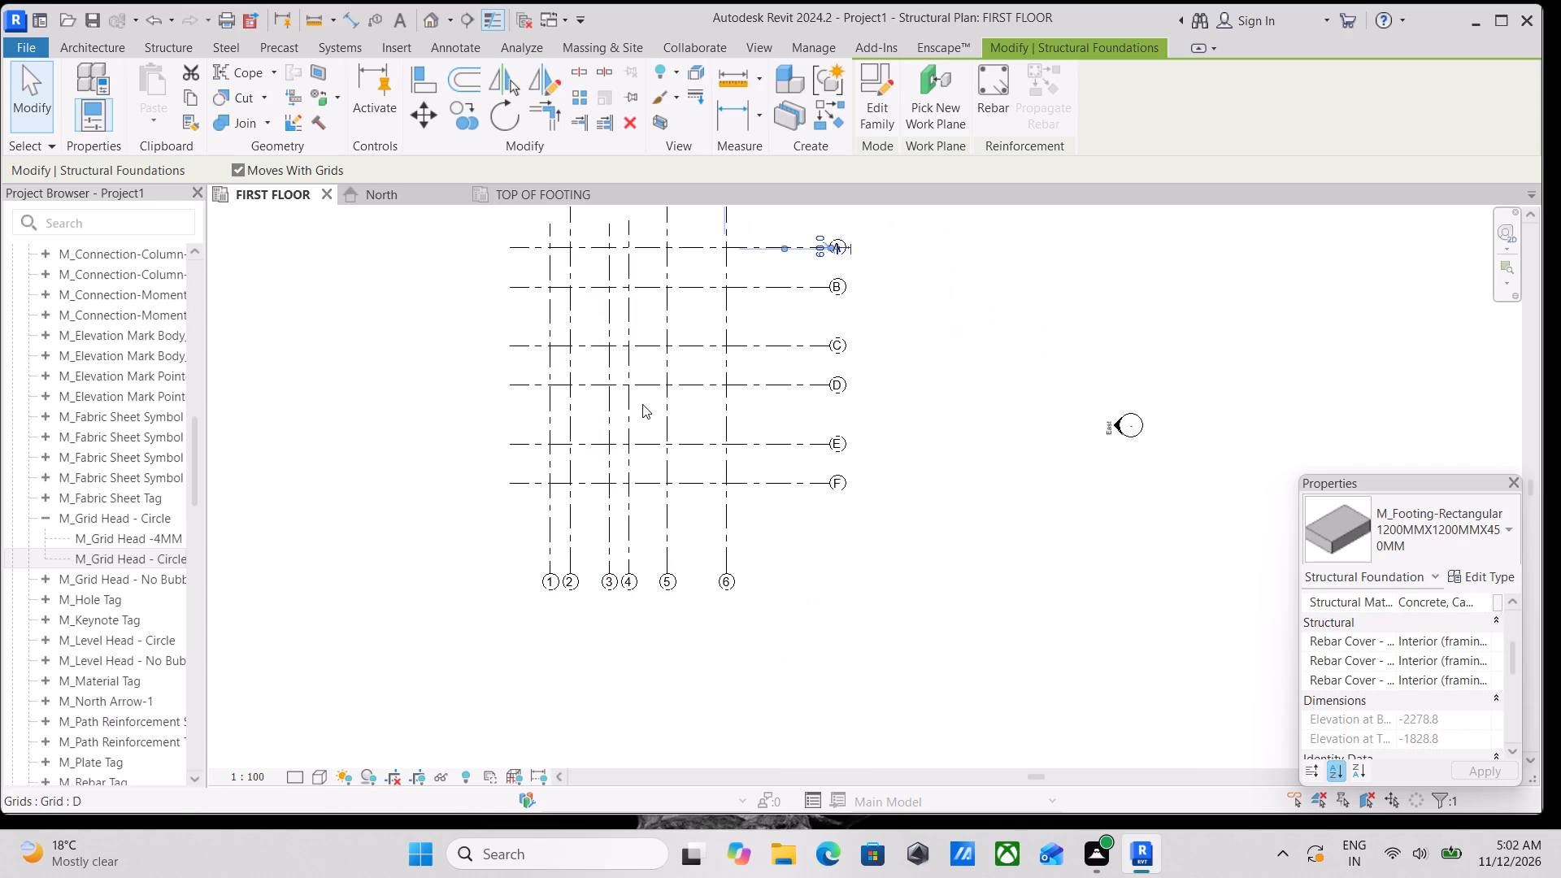
{"action": "scroll", "coordinate": [642, 404], "scroll_direction": "up", "scroll_amount": 1}
{"action": "middle_click_drag", "start_coordinate": [642, 400], "coordinate": [644, 503]}
{"action": "scroll", "coordinate": [646, 473], "scroll_direction": "up", "scroll_amount": 1}
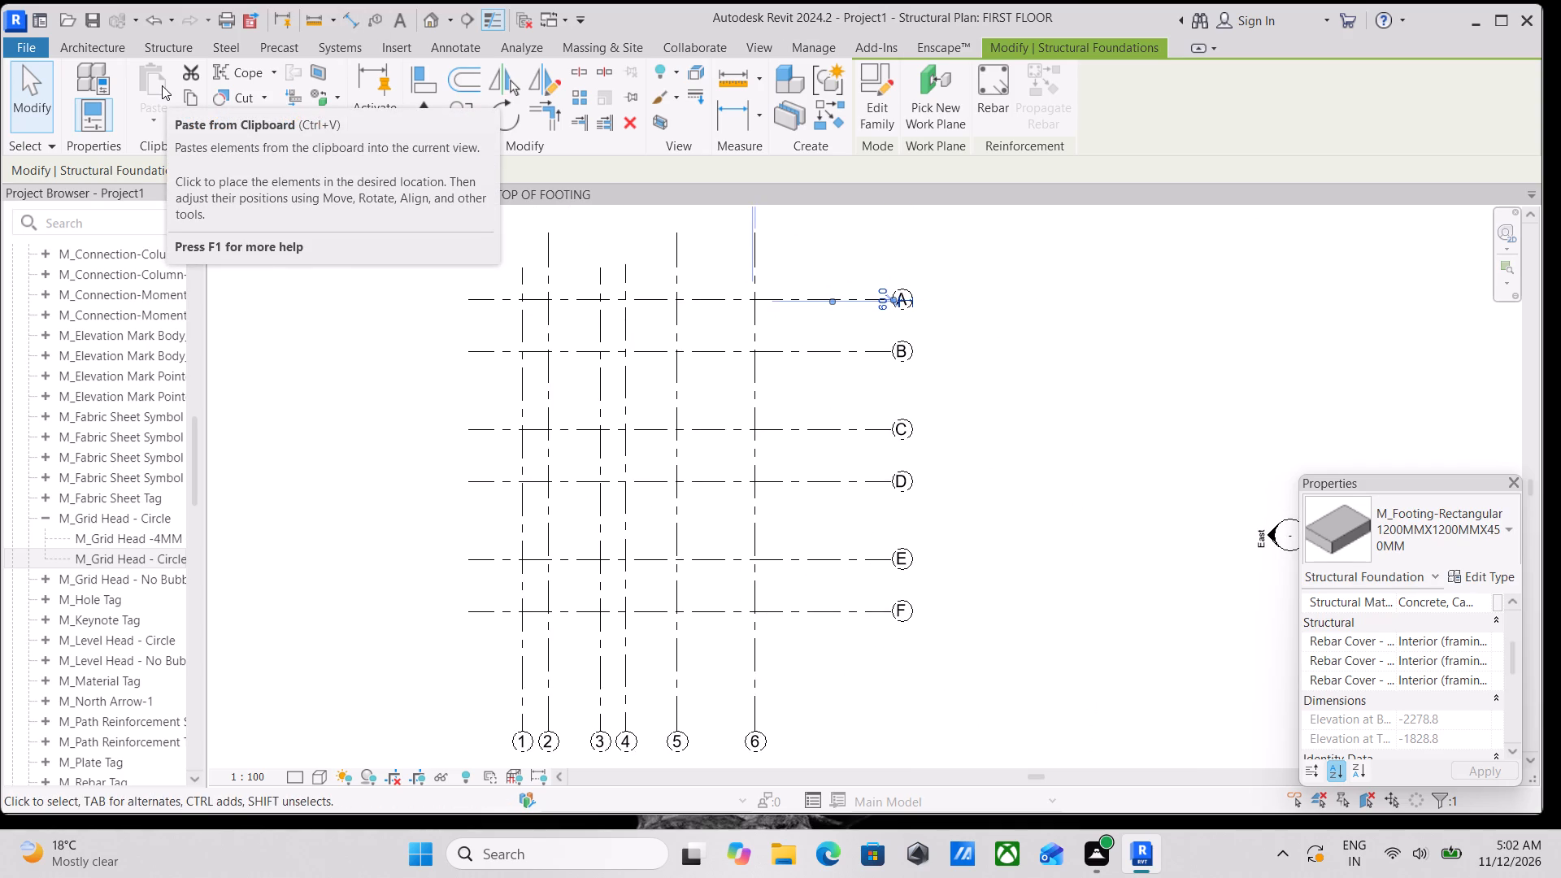
{"action": "scroll", "coordinate": [228, 168], "scroll_direction": "up", "scroll_amount": 2}
{"action": "scroll", "coordinate": [476, 303], "scroll_direction": "down", "scroll_amount": 2}
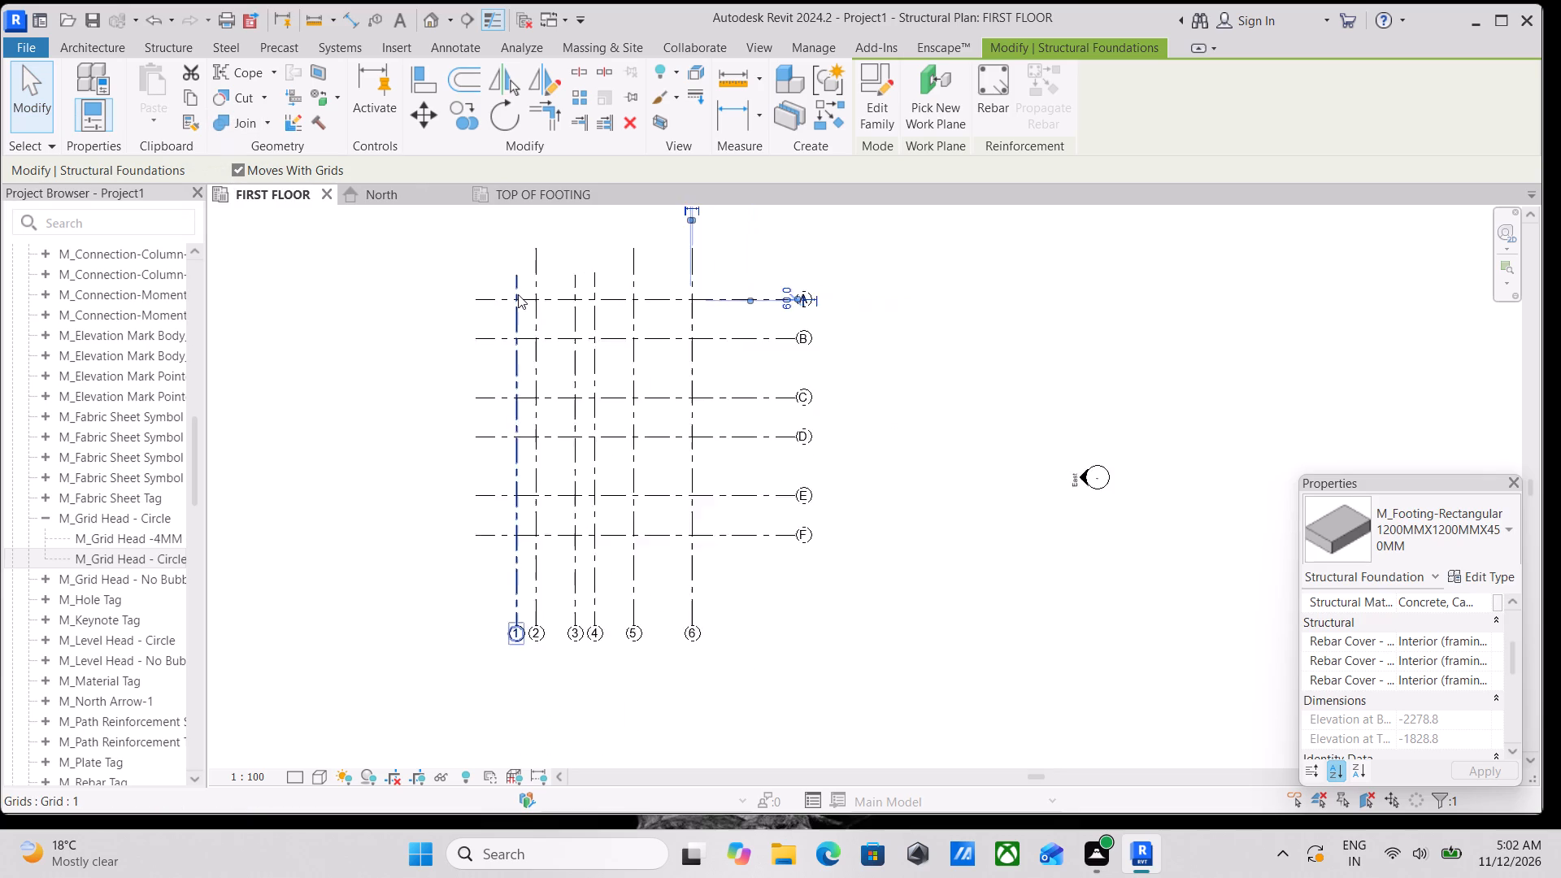
{"action": "scroll", "coordinate": [518, 293], "scroll_direction": "up", "scroll_amount": 8}
{"action": "middle_click_drag", "start_coordinate": [426, 267], "coordinate": [401, 325]}
{"action": "scroll", "coordinate": [402, 322], "scroll_direction": "up", "scroll_amount": 1}
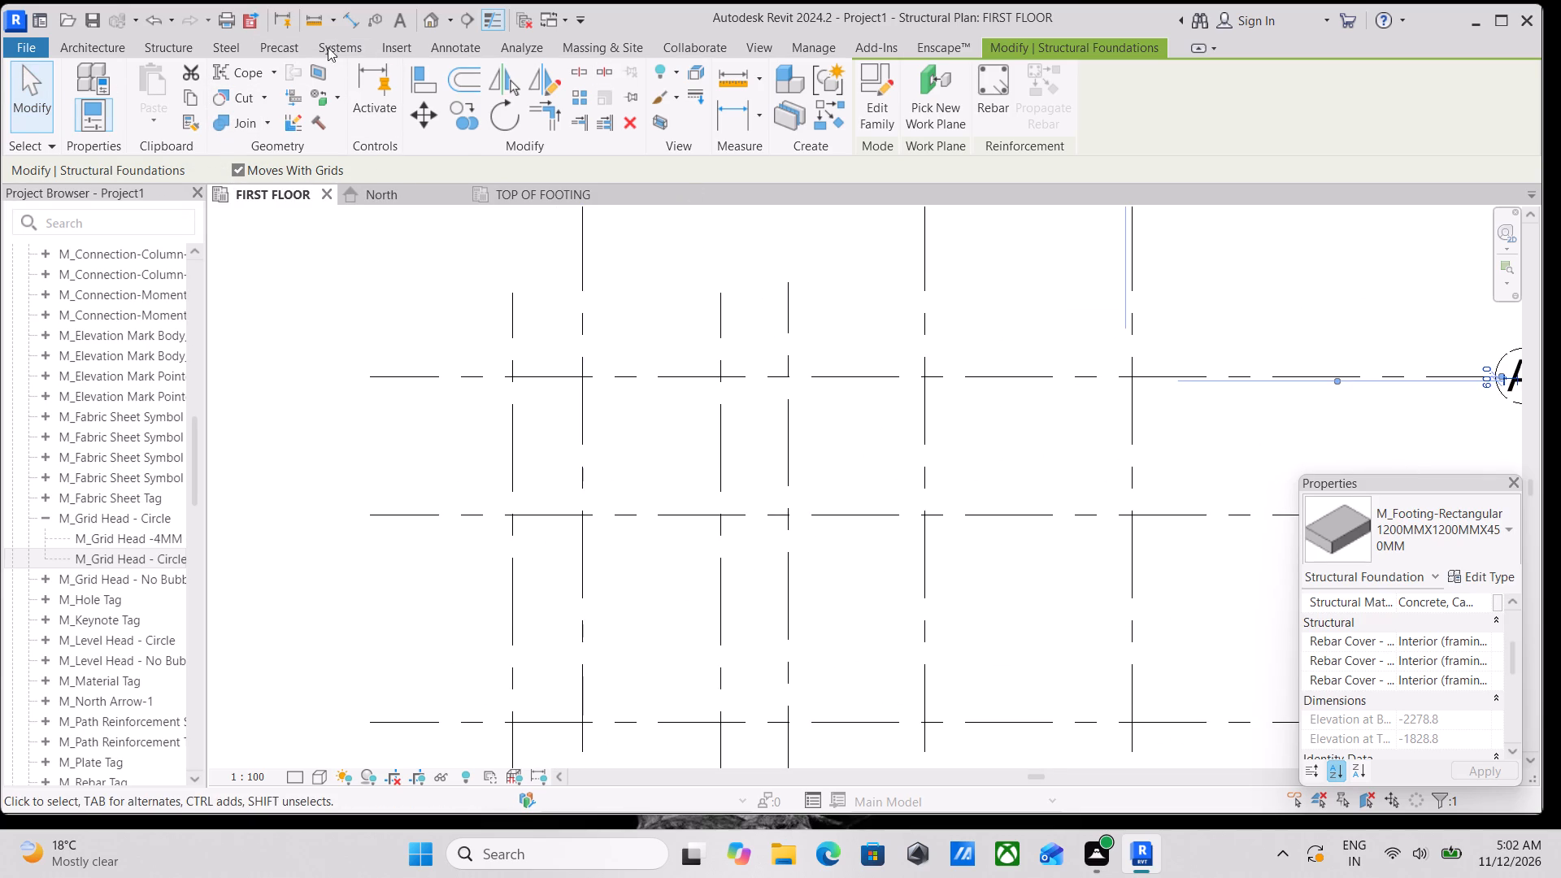
{"action": "scroll", "coordinate": [476, 362], "scroll_direction": "up", "scroll_amount": 1}
{"action": "scroll", "coordinate": [480, 241], "scroll_direction": "down", "scroll_amount": 3}
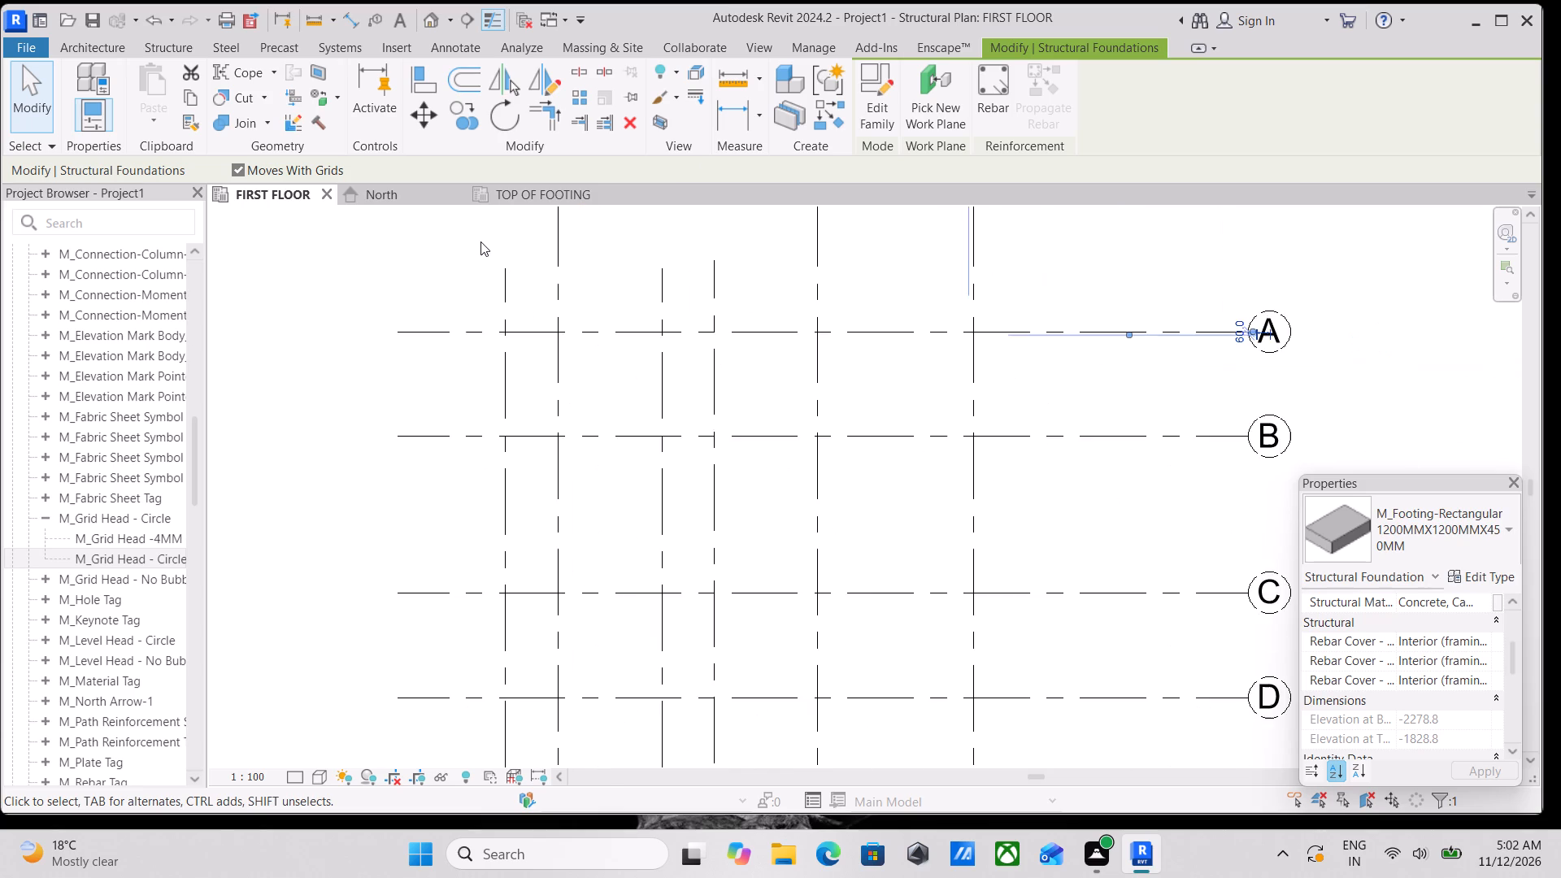
{"action": "scroll", "coordinate": [479, 274], "scroll_direction": "down", "scroll_amount": 1}
{"action": "left_click", "coordinate": [512, 193]}
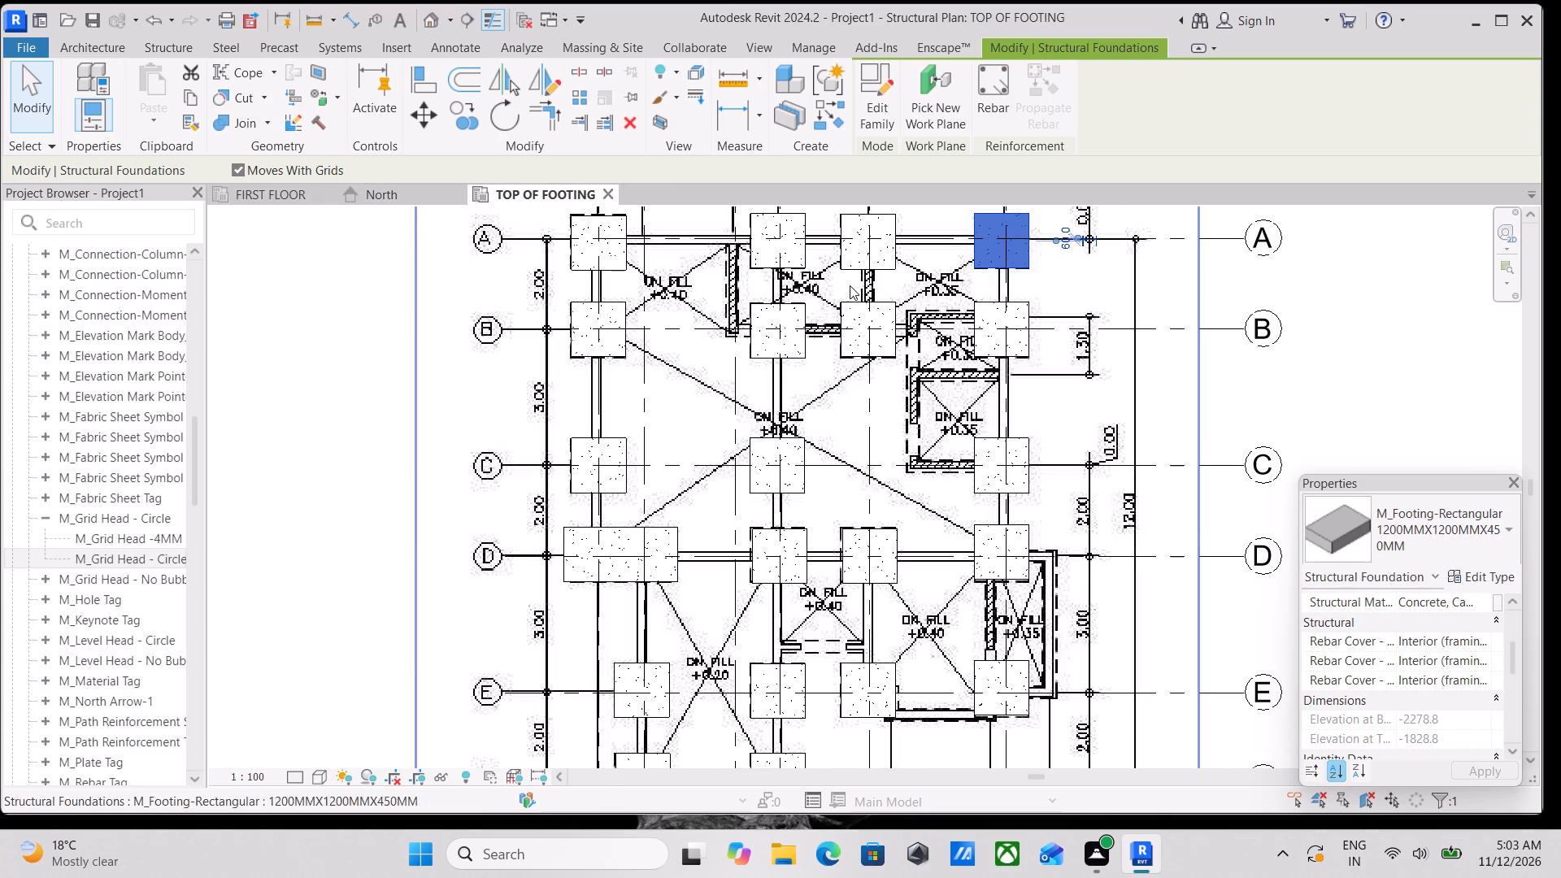
{"action": "scroll", "coordinate": [850, 285], "scroll_direction": "down", "scroll_amount": 2}
{"action": "middle_click_drag", "start_coordinate": [841, 285], "coordinate": [715, 382]}
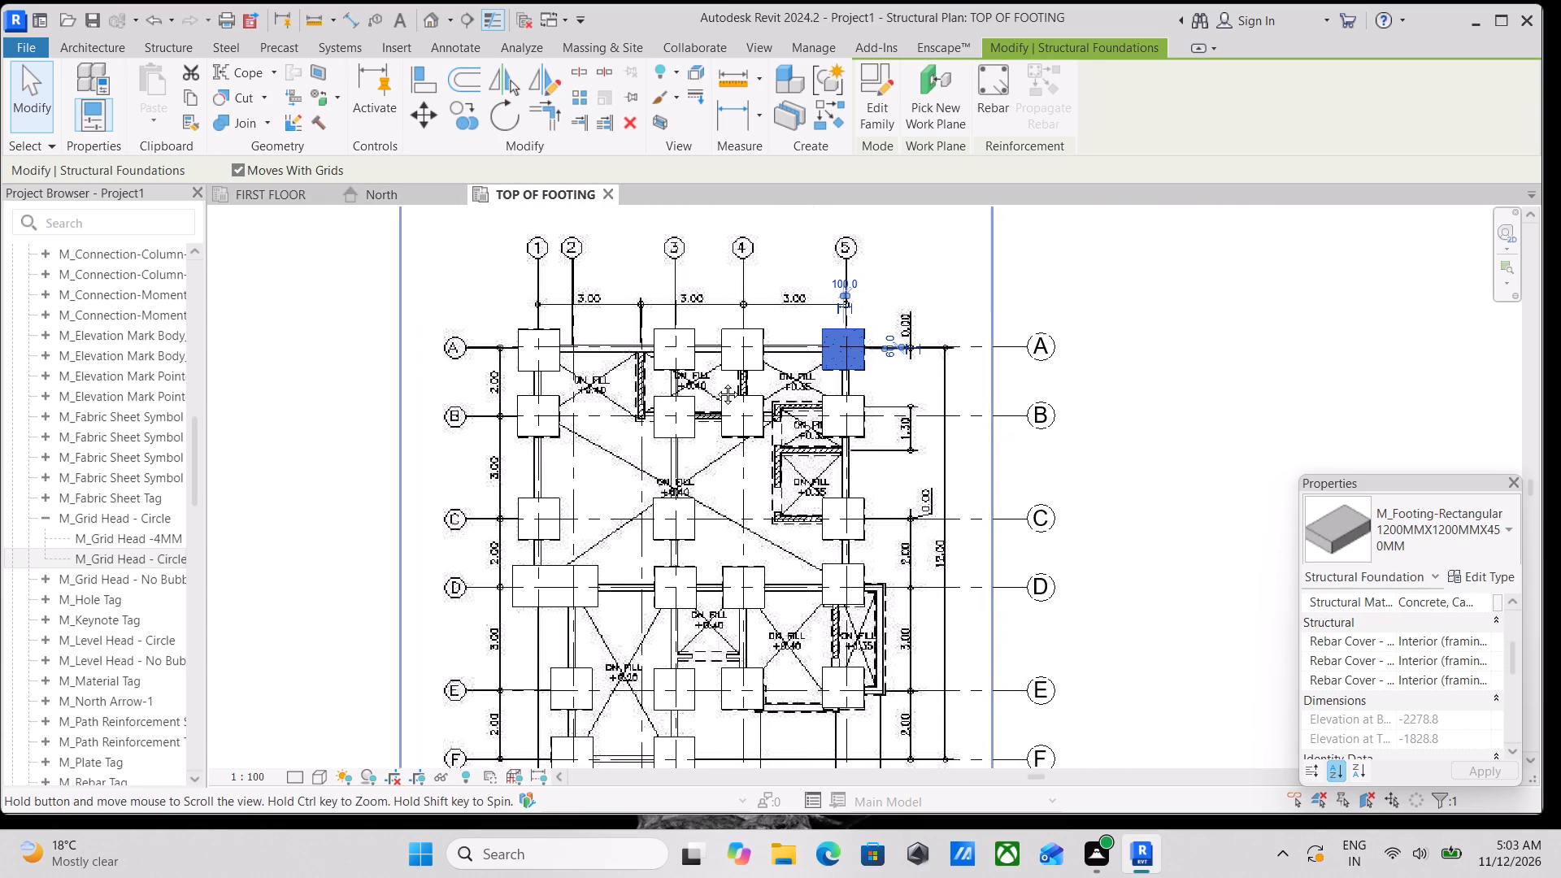
{"action": "middle_click_drag", "start_coordinate": [715, 382], "coordinate": [704, 380]}
{"action": "scroll", "coordinate": [704, 380], "scroll_direction": "up", "scroll_amount": 1}
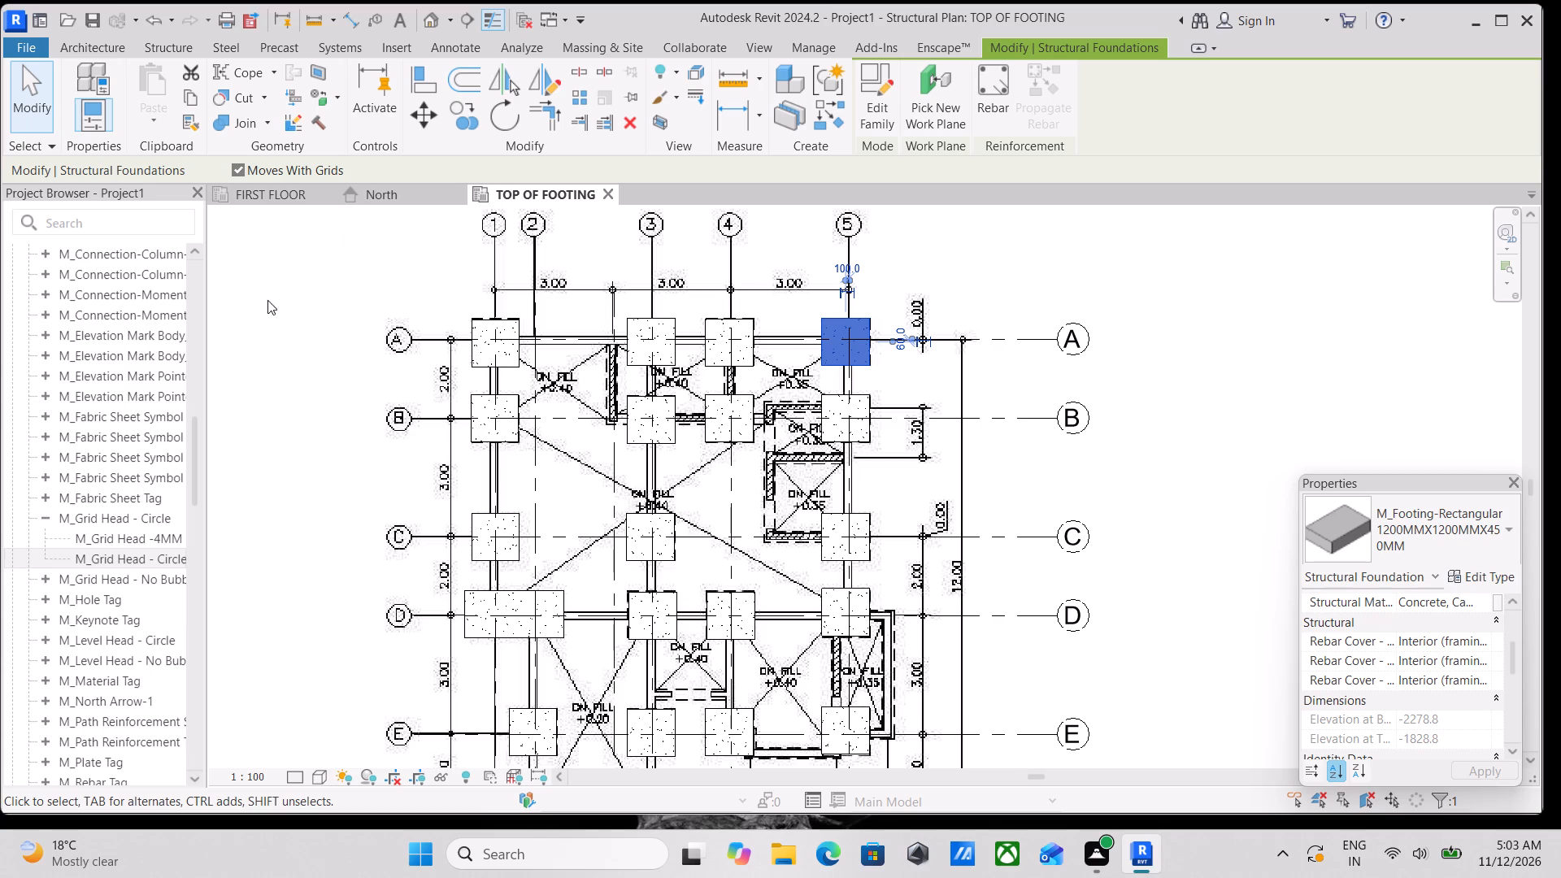
Open the GROUND LEVEL structural plan and compare its grids with the TOP OF FOOTING plan.
{"action": "scroll", "coordinate": [85, 397], "scroll_direction": "up", "scroll_amount": 11}
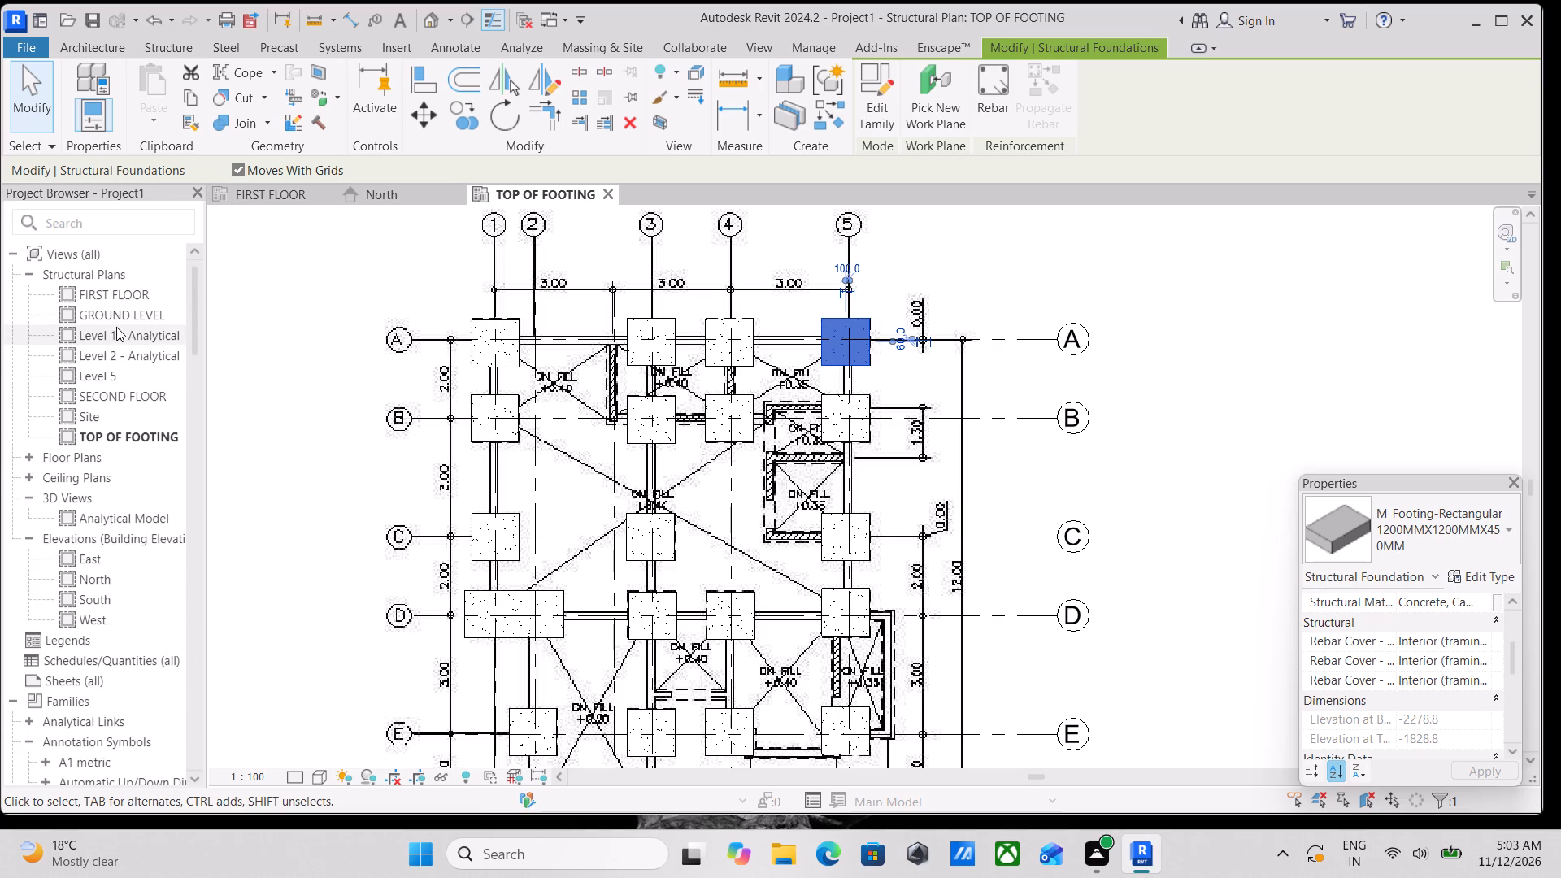
{"action": "double_click", "coordinate": [116, 319]}
{"action": "scroll", "coordinate": [634, 280], "scroll_direction": "up", "scroll_amount": 2}
{"action": "scroll", "coordinate": [462, 377], "scroll_direction": "up", "scroll_amount": 2}
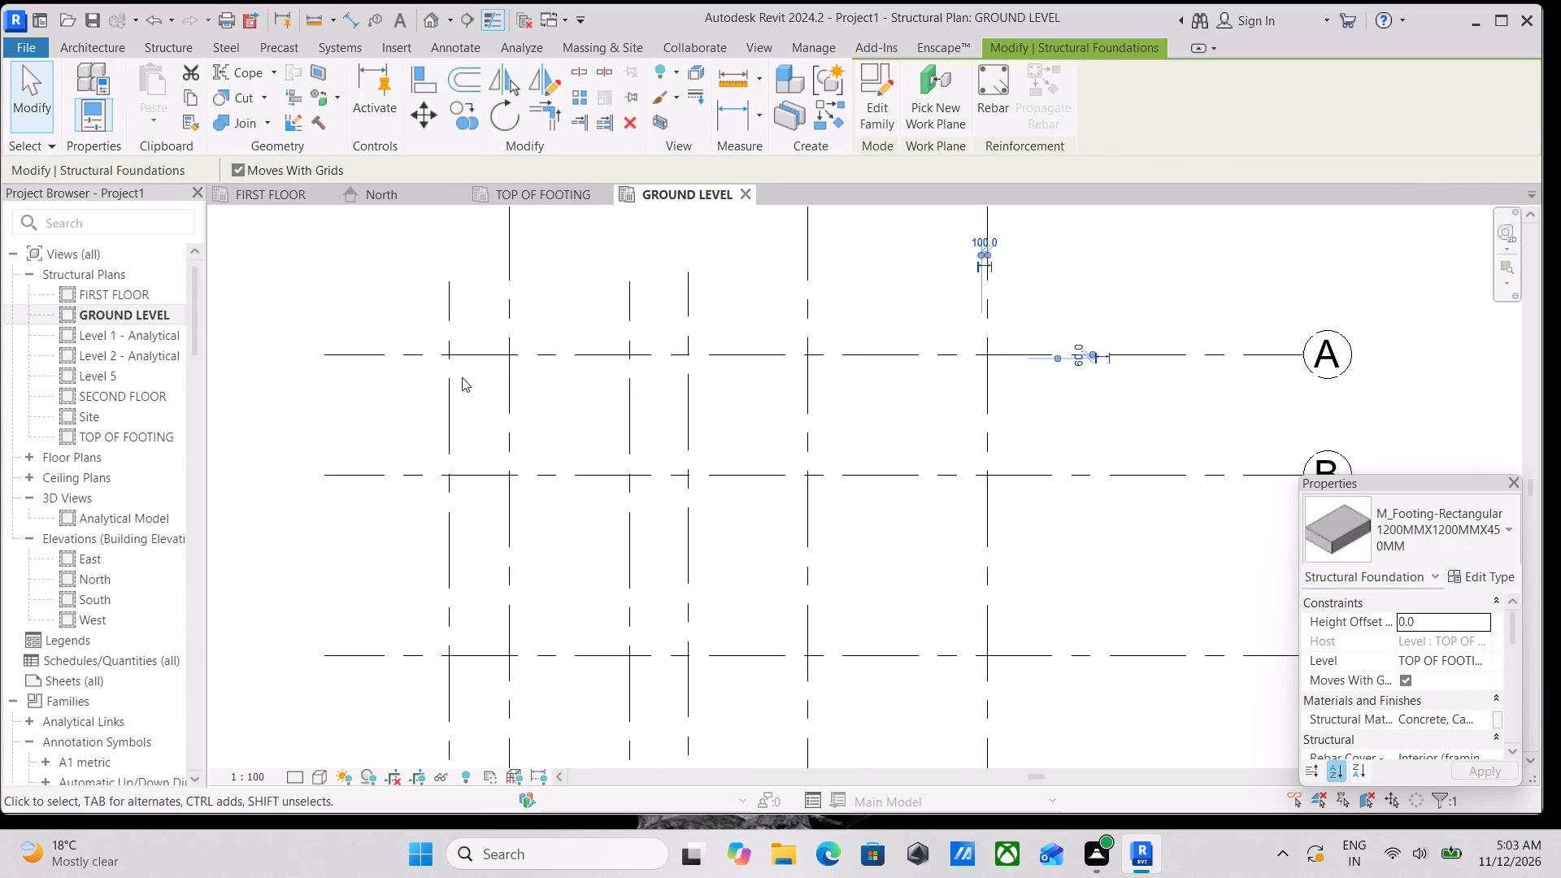
{"action": "scroll", "coordinate": [469, 366], "scroll_direction": "down", "scroll_amount": 2}
{"action": "scroll", "coordinate": [592, 233], "scroll_direction": "down", "scroll_amount": 3}
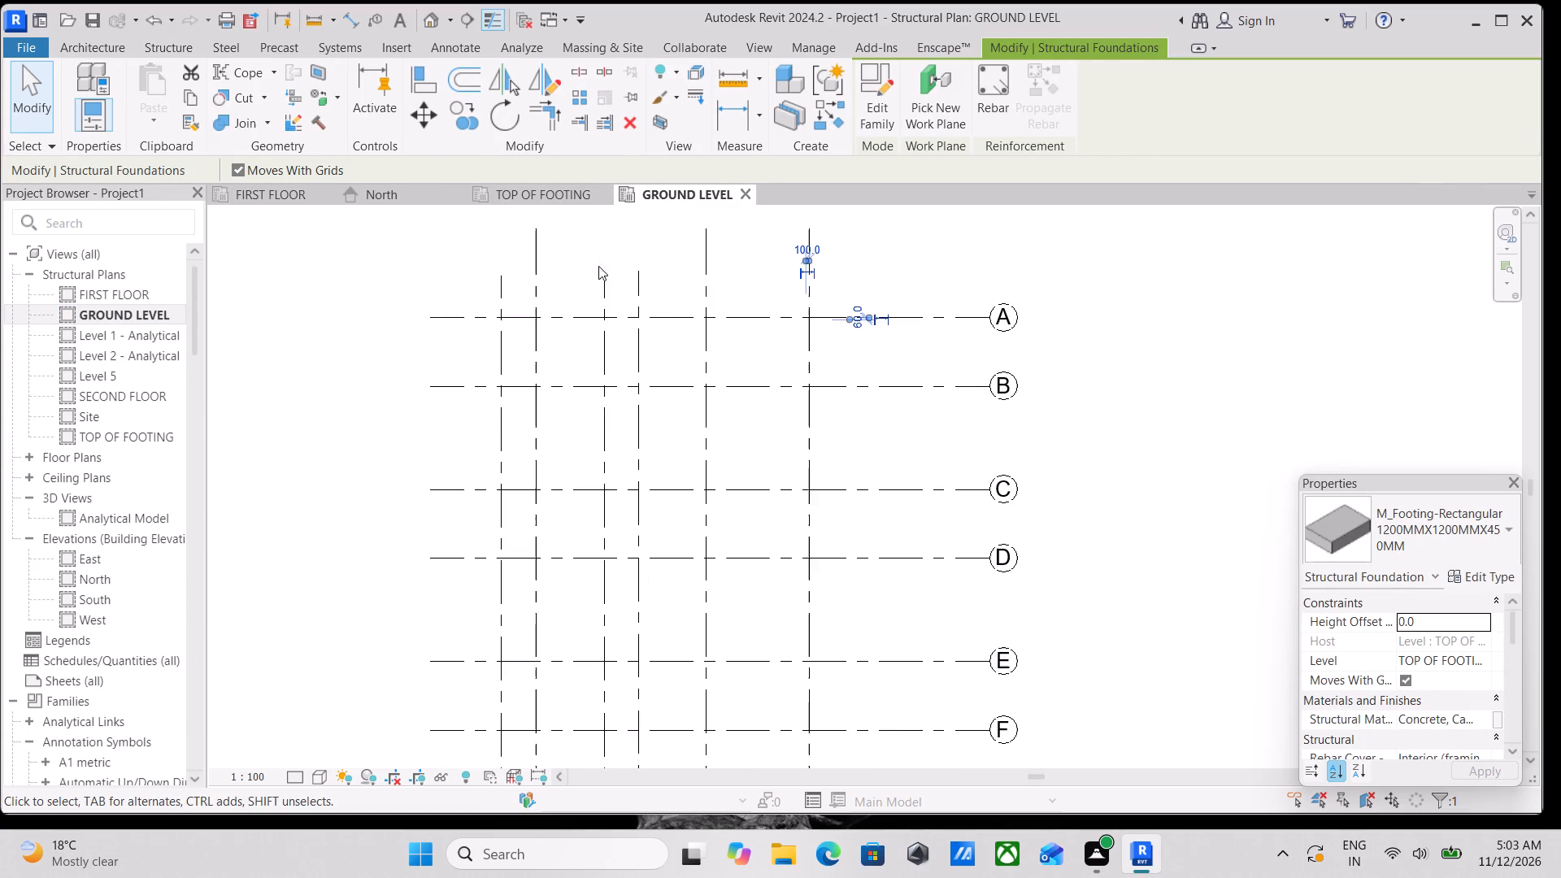
{"action": "scroll", "coordinate": [589, 320], "scroll_direction": "down", "scroll_amount": 1}
{"action": "middle_click_drag", "start_coordinate": [589, 319], "coordinate": [590, 333]}
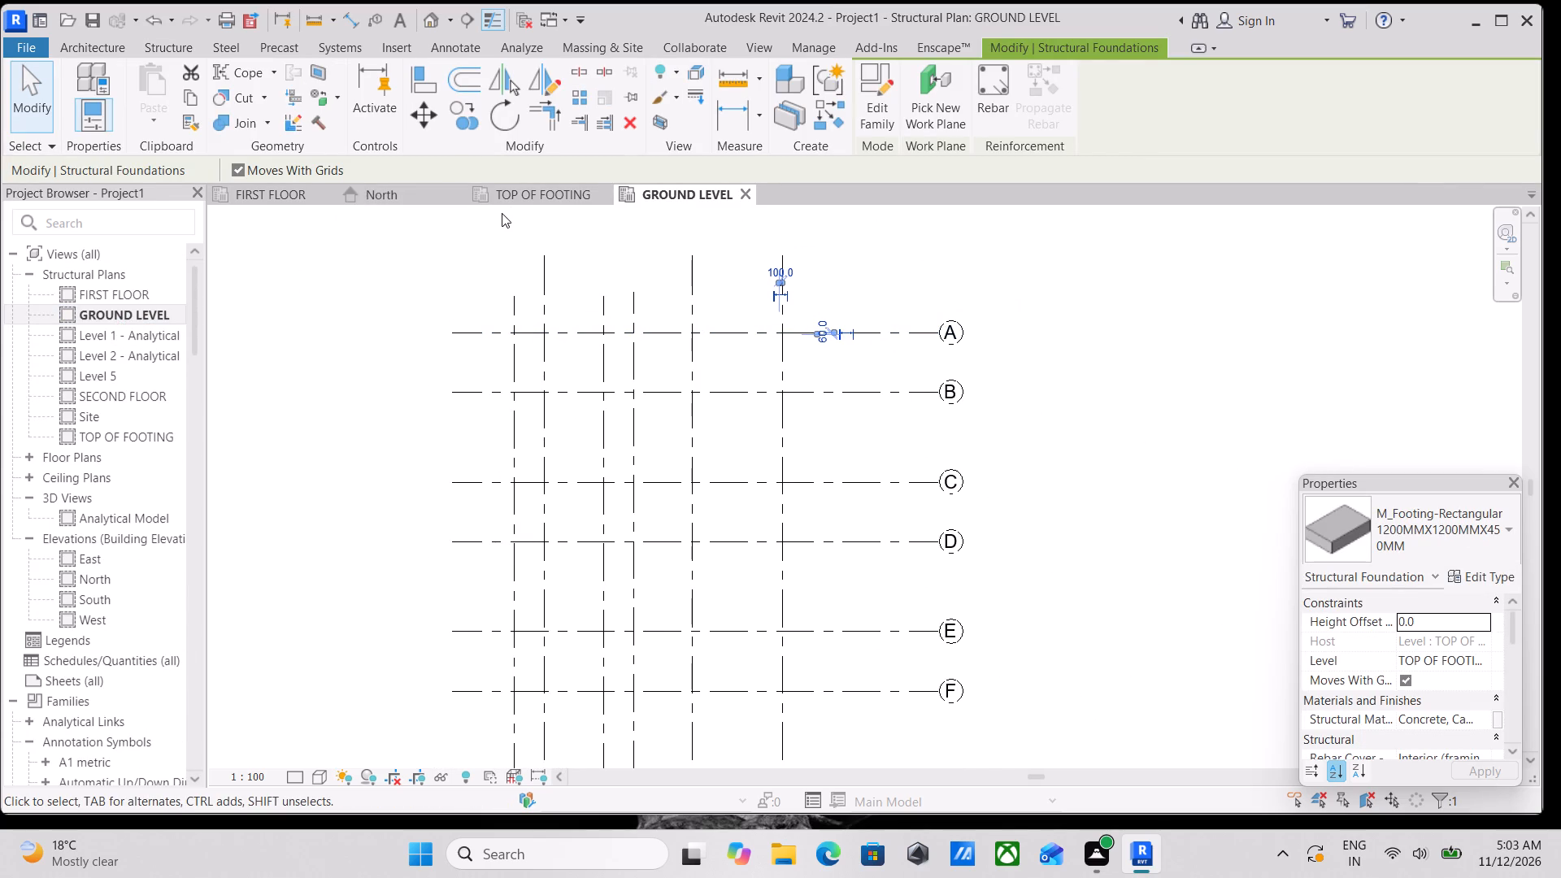
{"action": "left_click", "coordinate": [507, 196]}
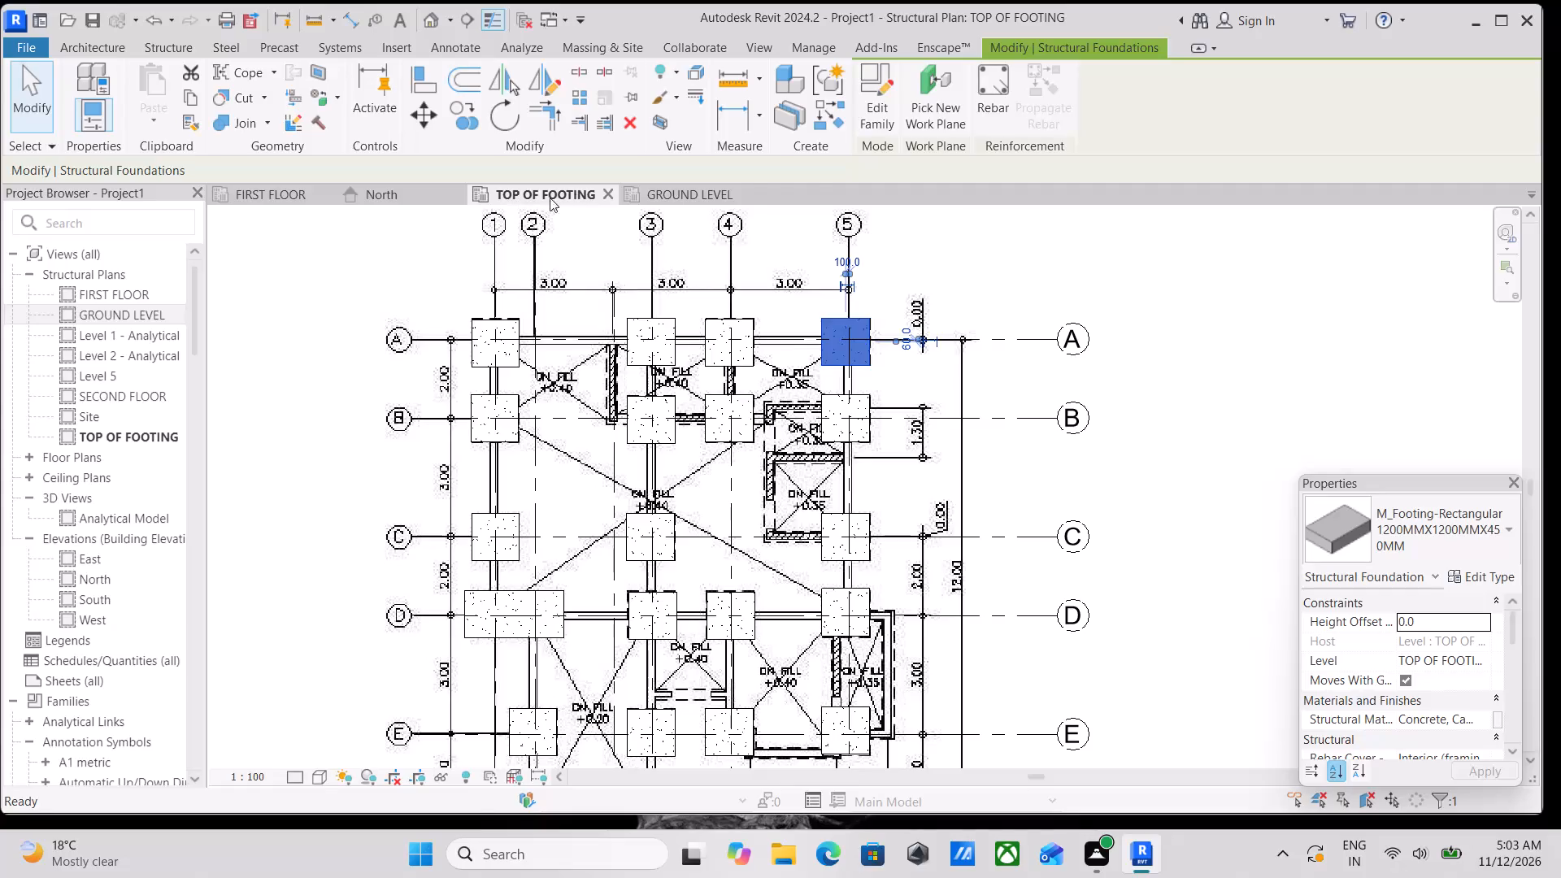
{"action": "left_click", "coordinate": [685, 185]}
Examine the grid intersections around grids A and B in the GROUND LEVEL plan.
{"action": "scroll", "coordinate": [572, 327], "scroll_direction": "up", "scroll_amount": 3}
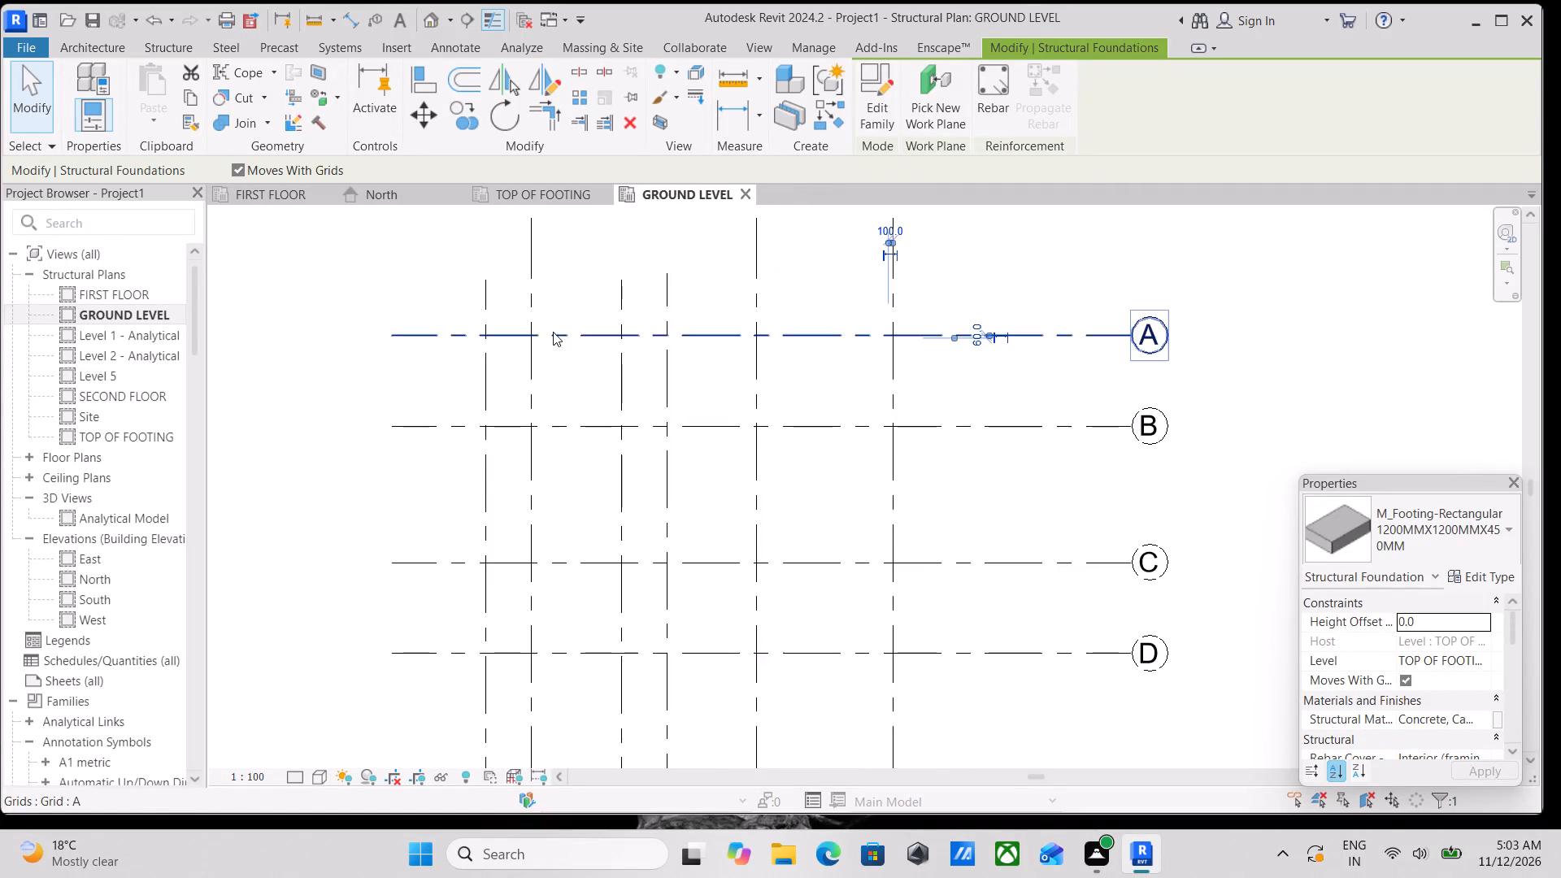
{"action": "scroll", "coordinate": [495, 346], "scroll_direction": "up", "scroll_amount": 3}
{"action": "scroll", "coordinate": [435, 305], "scroll_direction": "up", "scroll_amount": 3}
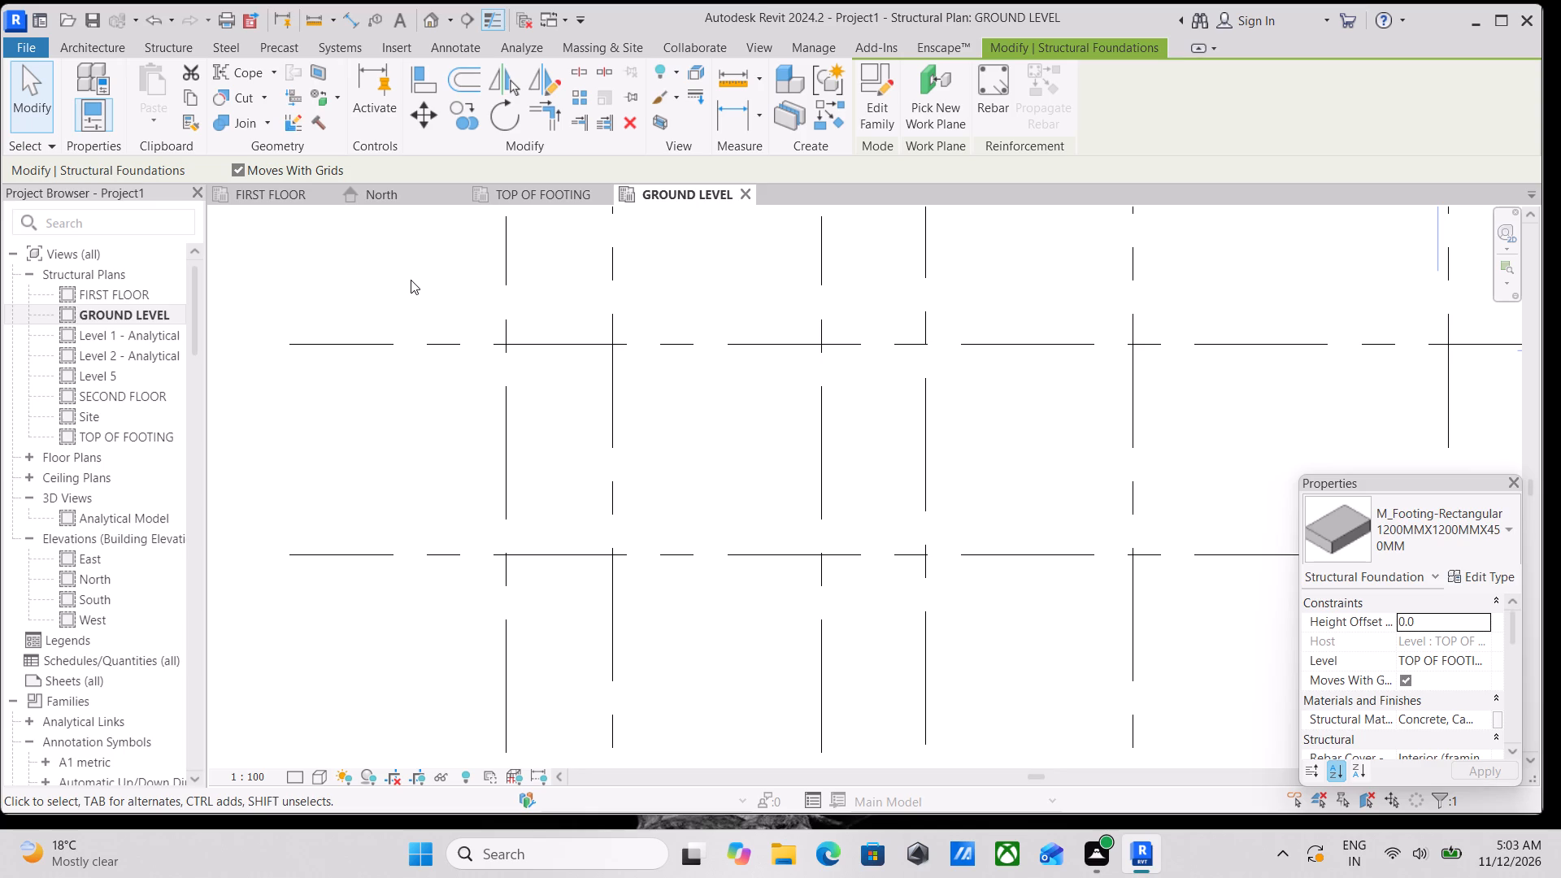
{"action": "scroll", "coordinate": [190, 83], "scroll_direction": "up", "scroll_amount": 2}
{"action": "scroll", "coordinate": [593, 63], "scroll_direction": "up", "scroll_amount": 1}
{"action": "scroll", "coordinate": [696, 454], "scroll_direction": "up", "scroll_amount": 1}
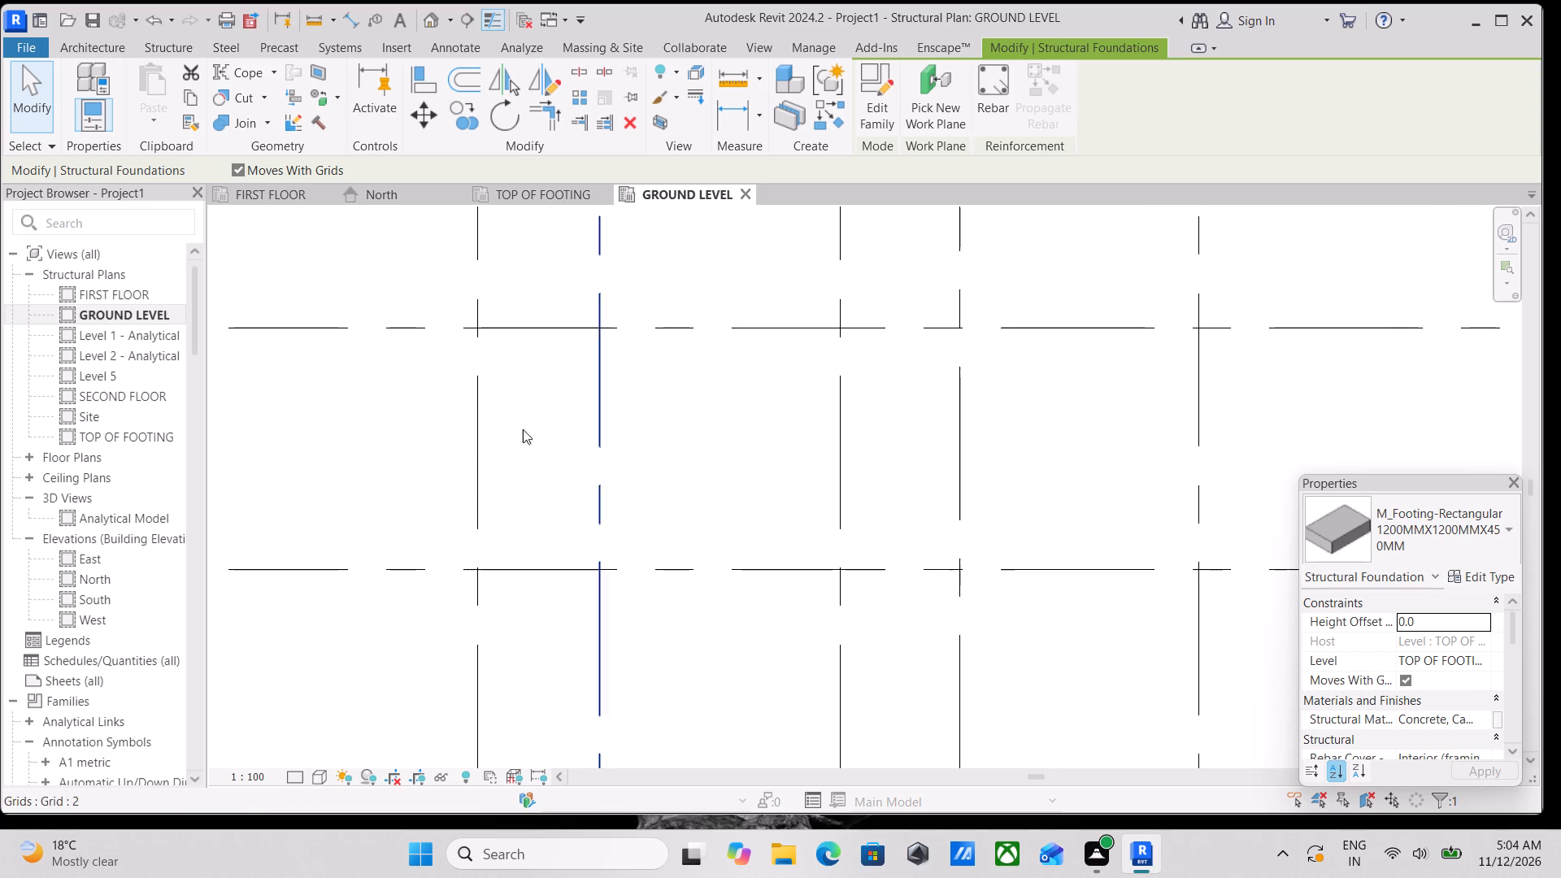
{"action": "middle_click_drag", "start_coordinate": [524, 430], "coordinate": [562, 518]}
{"action": "scroll", "coordinate": [524, 430], "scroll_direction": "up", "scroll_amount": 1}
{"action": "scroll", "coordinate": [449, 427], "scroll_direction": "up", "scroll_amount": 1}
{"action": "middle_click_drag", "start_coordinate": [450, 426], "coordinate": [477, 463]}
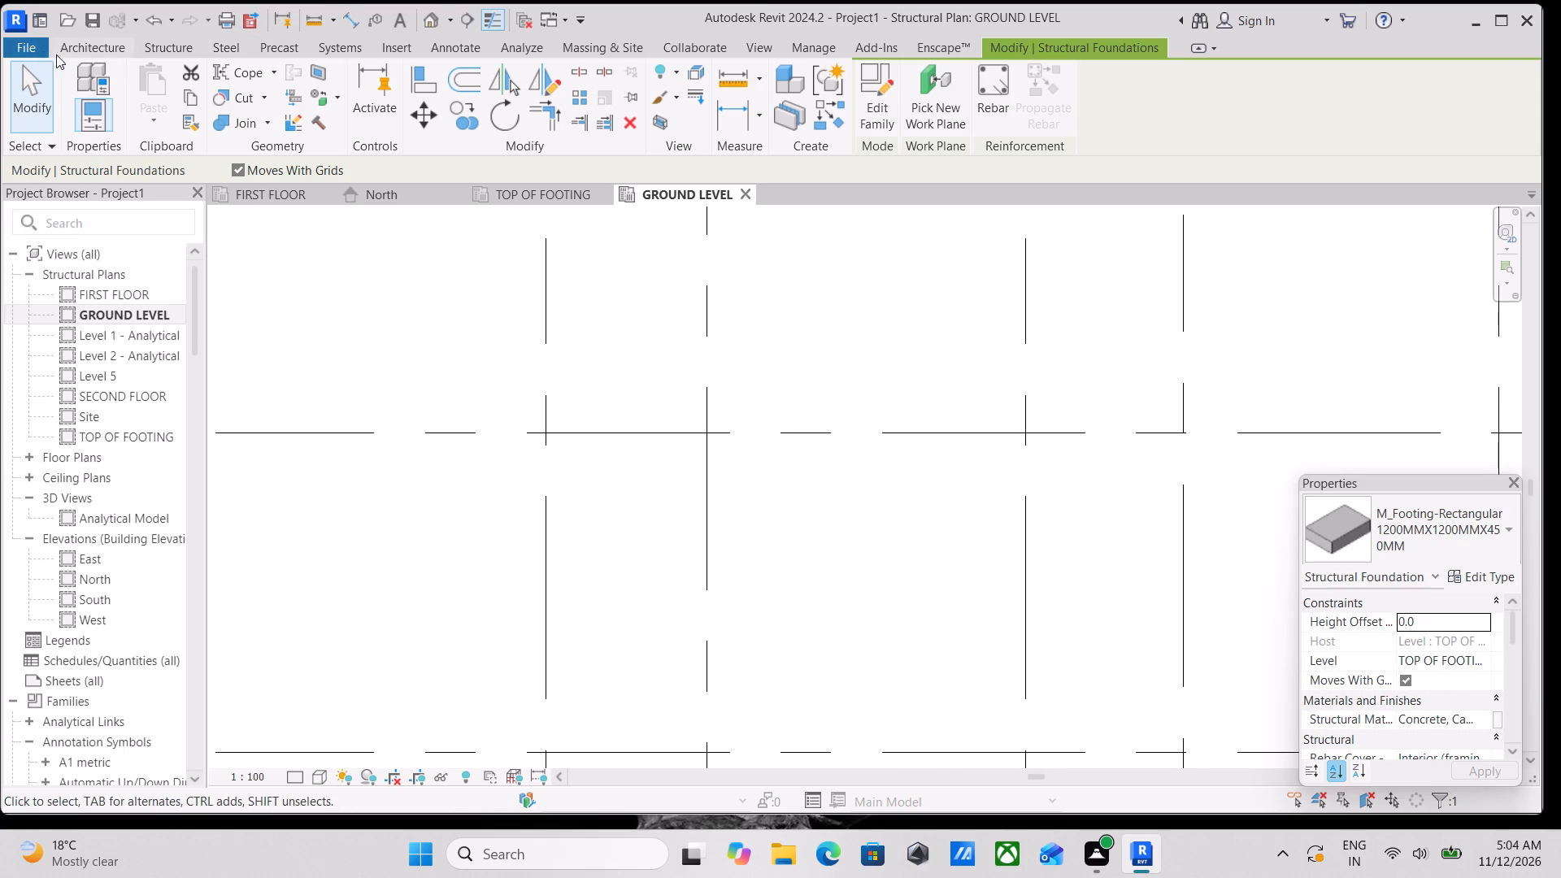
Place a vertical M_Concrete-Rectangular-Column of type 450 x 600mm at the intersection of grids A and 1 in the GROUND LEVEL plan.
{"action": "left_click_drag", "start_coordinate": [154, 41], "coordinate": [166, 47]}
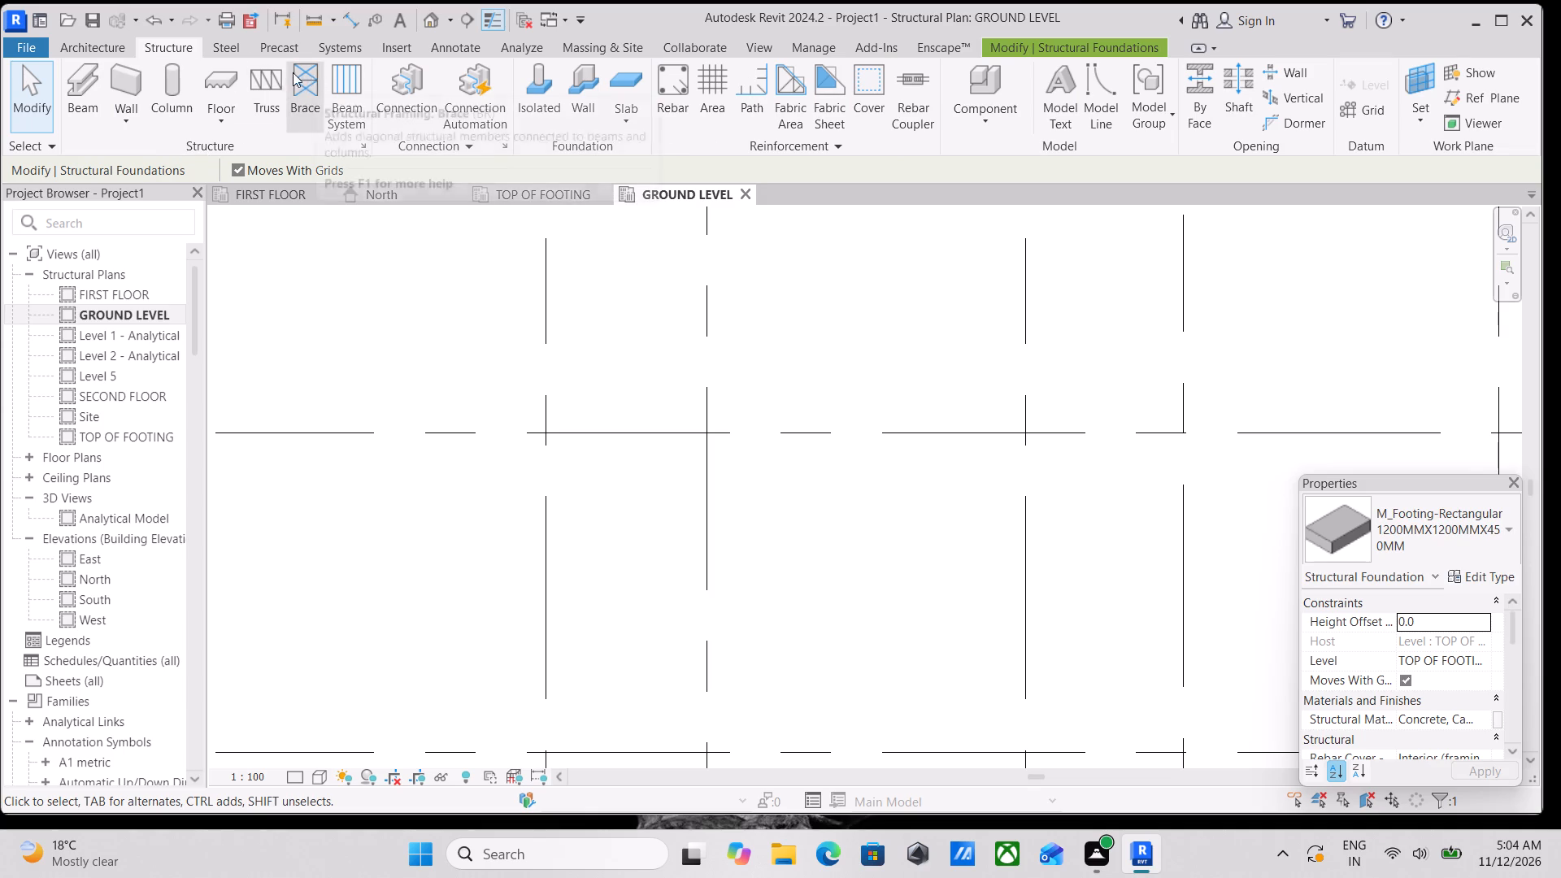
{"action": "left_click", "coordinate": [164, 76]}
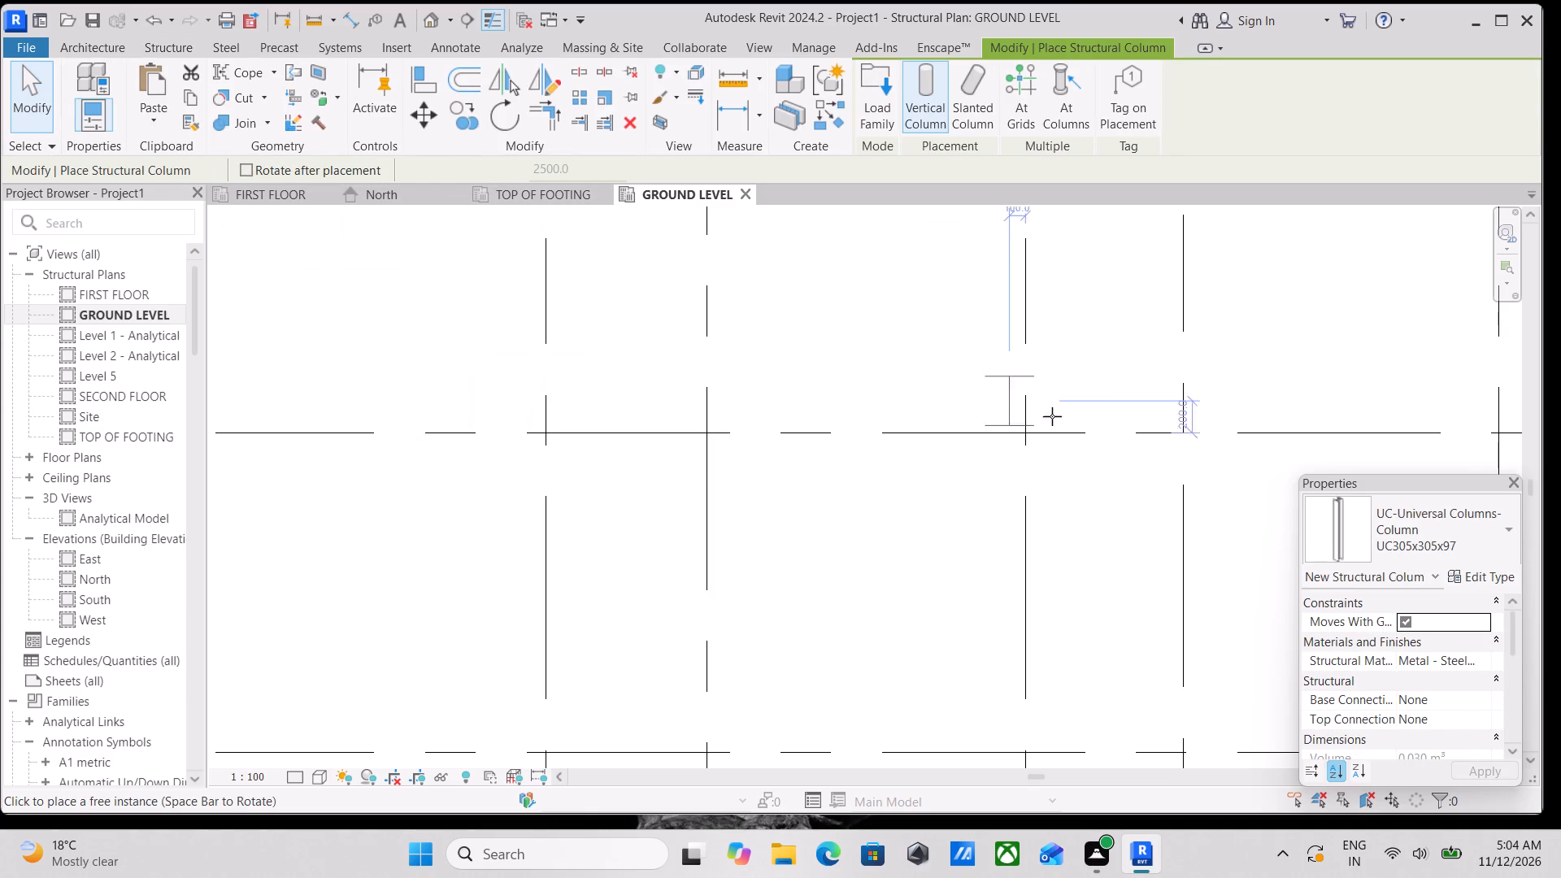
{"action": "scroll", "coordinate": [684, 437], "scroll_direction": "up", "scroll_amount": 1}
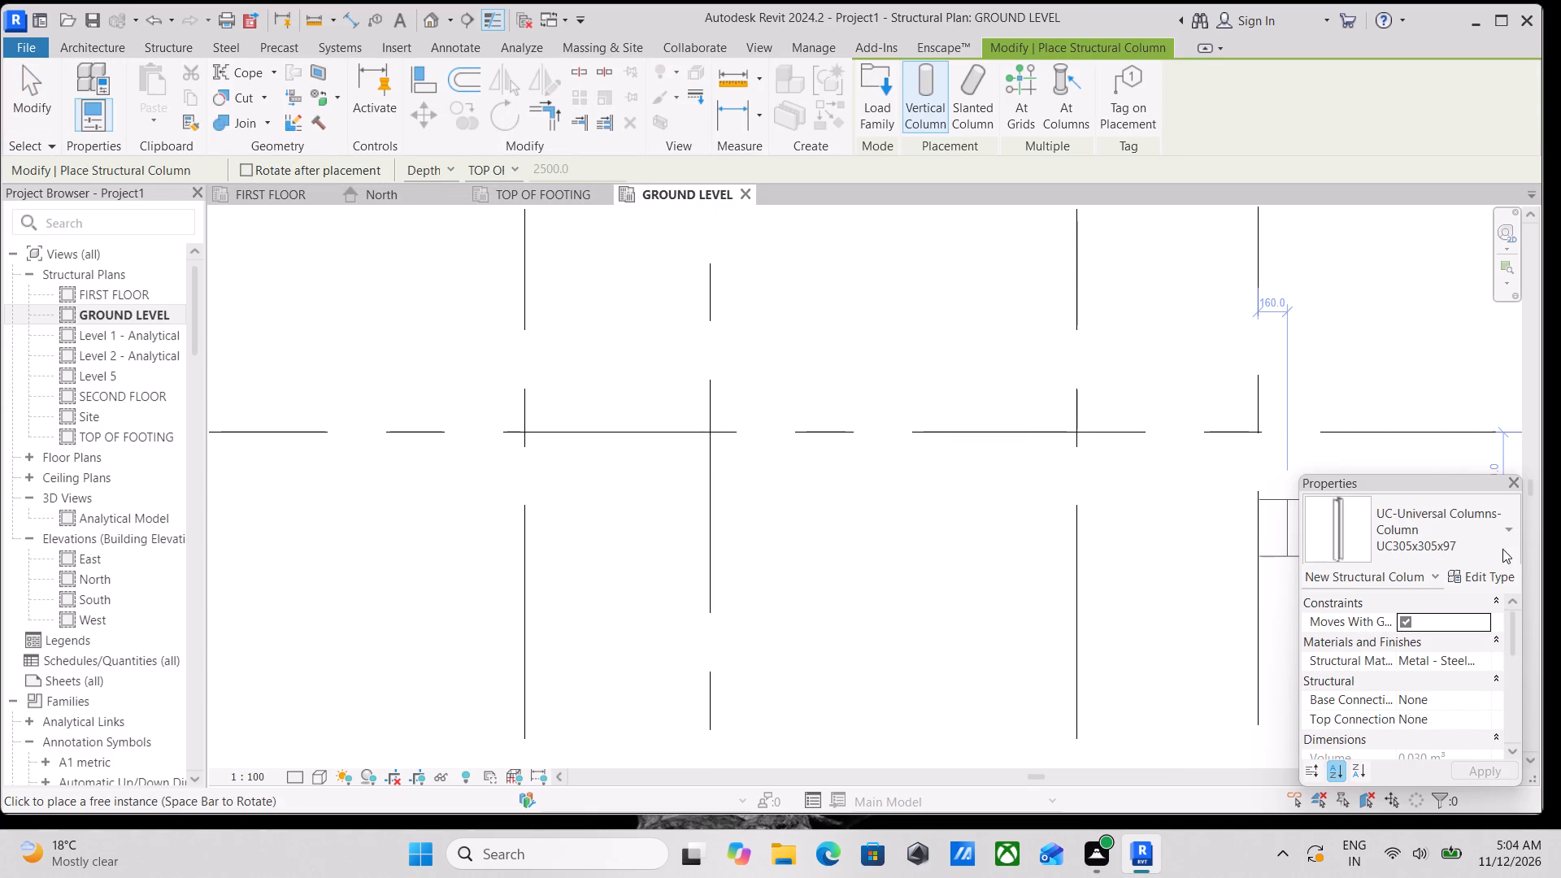
{"action": "left_click", "coordinate": [1501, 548]}
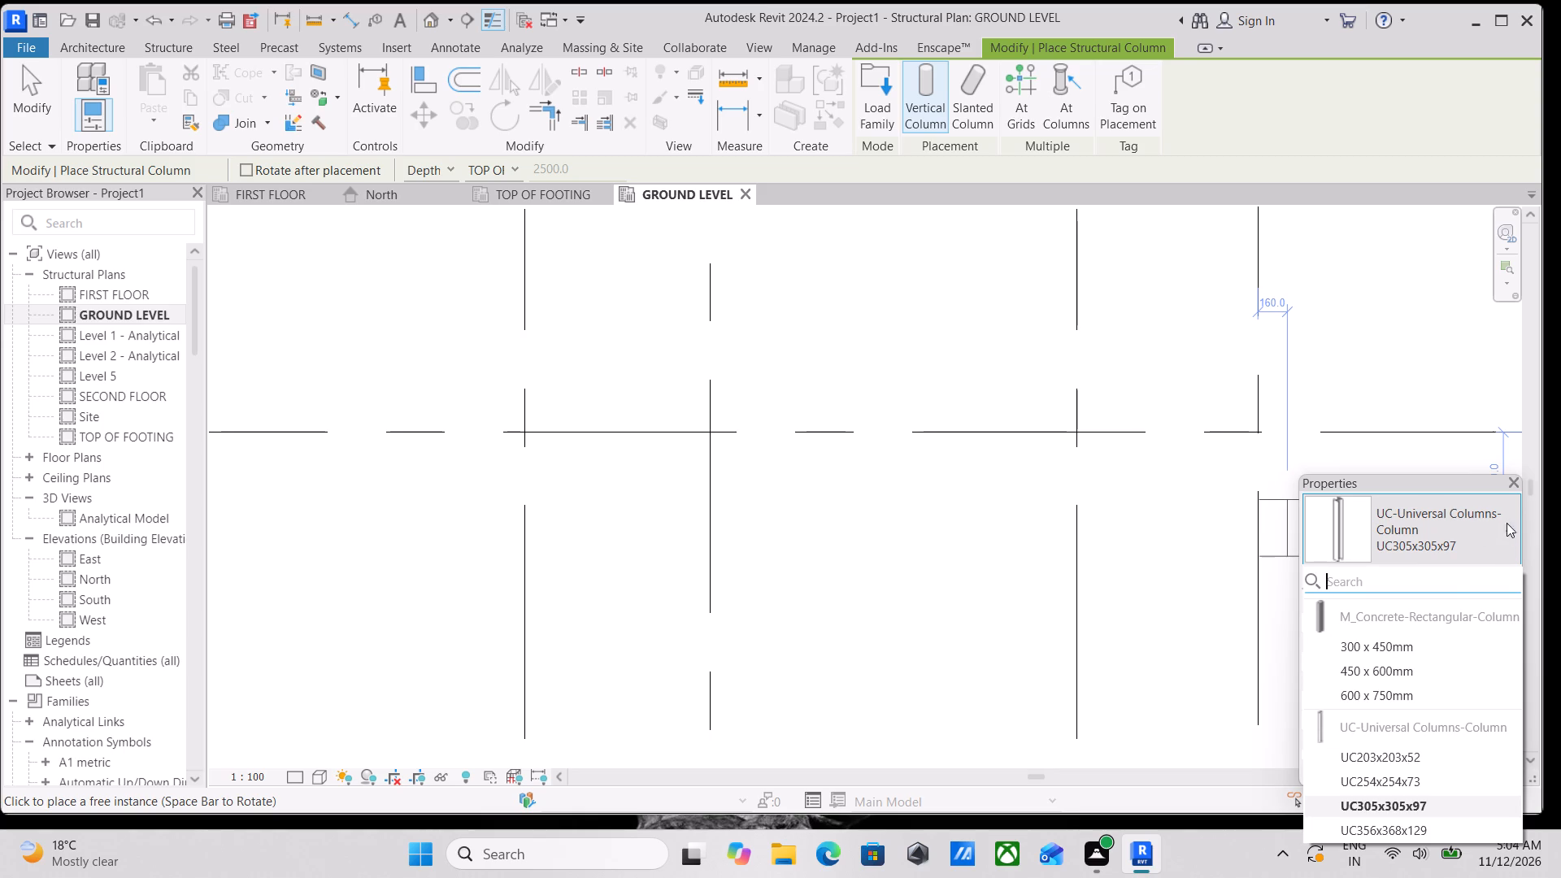
{"action": "scroll", "coordinate": [1446, 600], "scroll_direction": "down", "scroll_amount": 1}
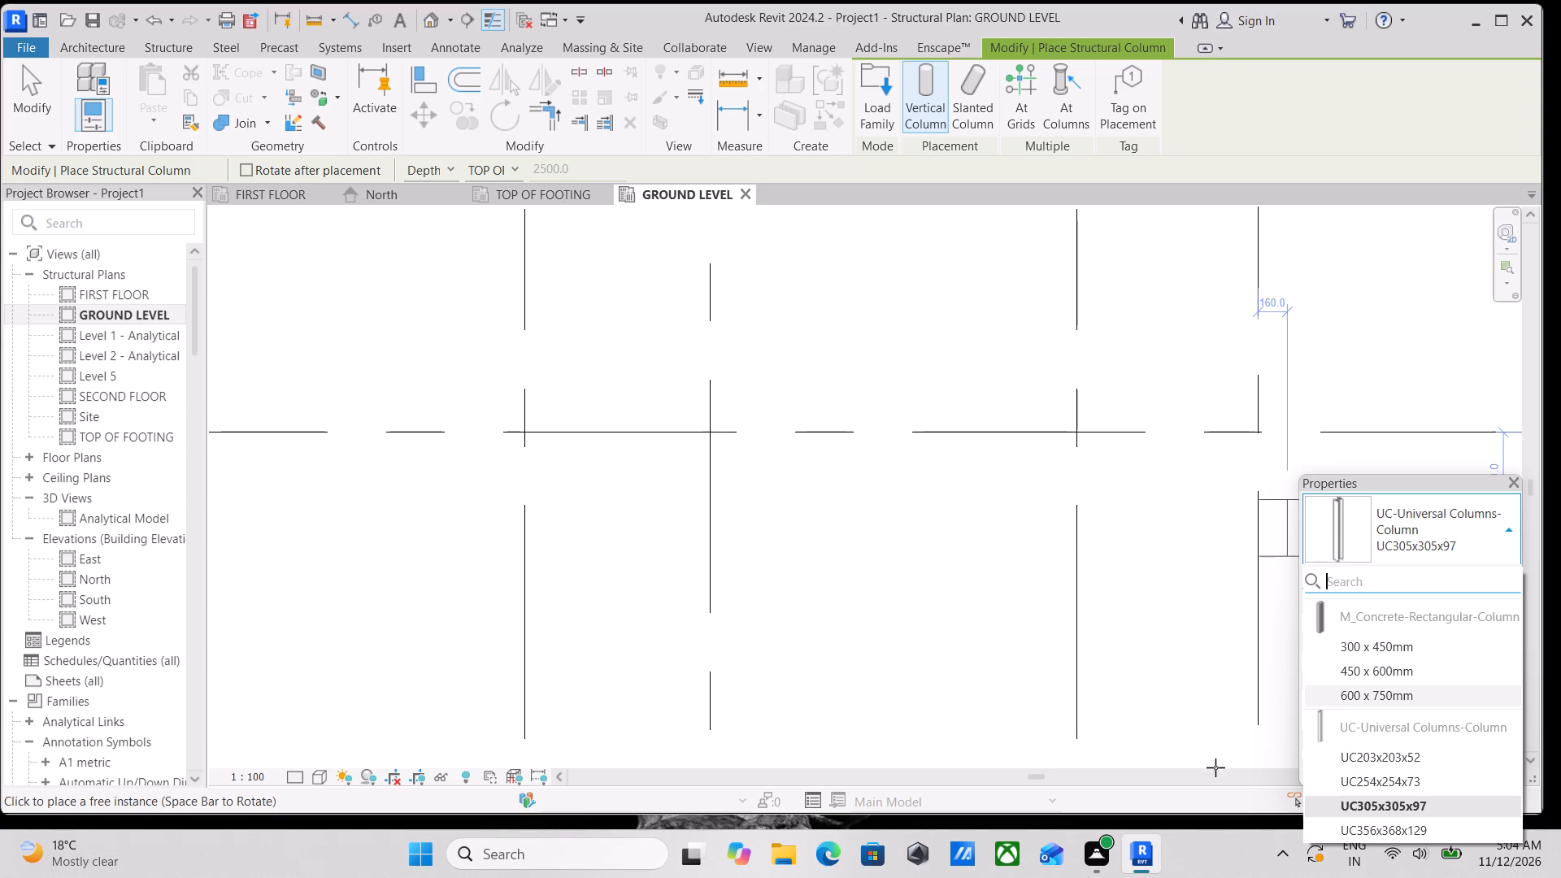
{"action": "left_click", "coordinate": [1403, 672]}
{"action": "scroll", "coordinate": [541, 413], "scroll_direction": "down", "scroll_amount": 2}
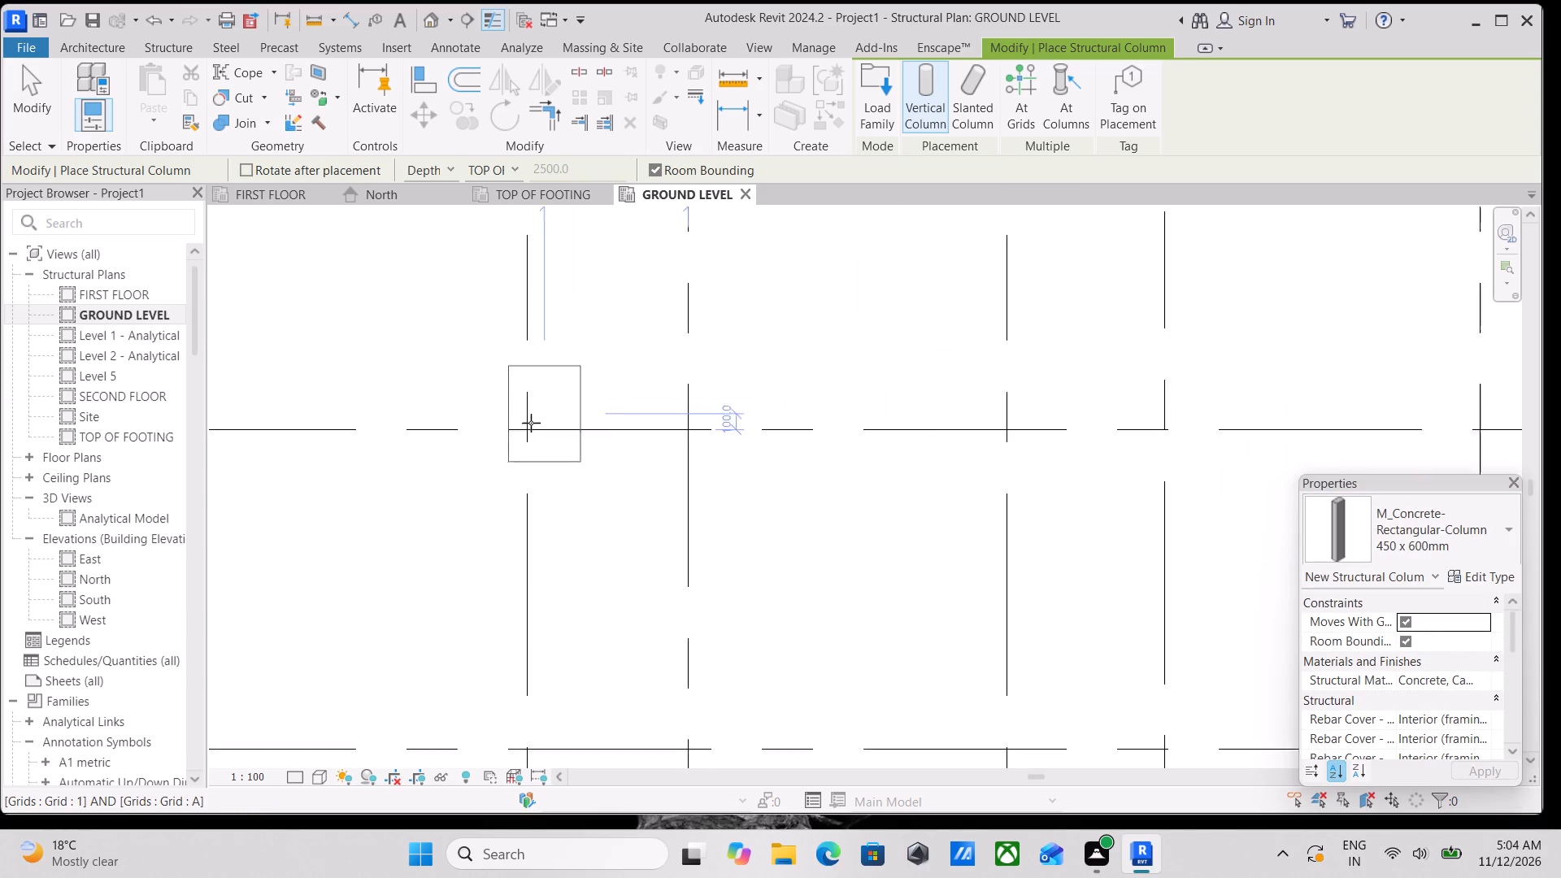
{"action": "scroll", "coordinate": [524, 429], "scroll_direction": "down", "scroll_amount": 1}
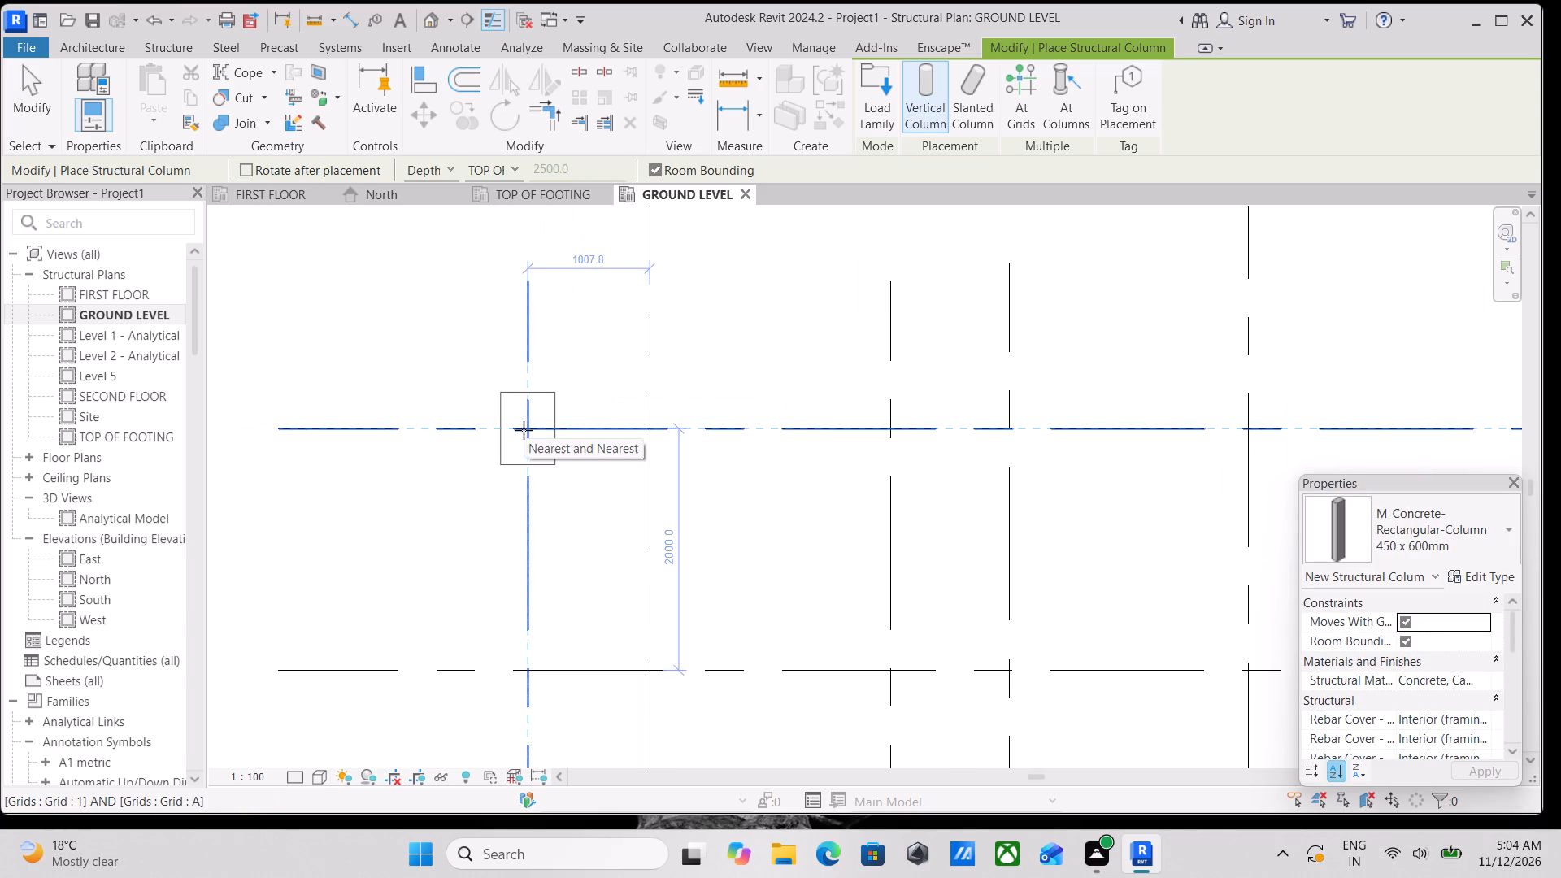
{"action": "left_click", "coordinate": [525, 430]}
Compare the new column at grids A and 1 between the TOP OF FOOTING and GROUND LEVEL plans.
{"action": "scroll", "coordinate": [627, 363], "scroll_direction": "down", "scroll_amount": 4}
{"action": "middle_click_drag", "start_coordinate": [638, 363], "coordinate": [607, 358]}
{"action": "scroll", "coordinate": [770, 347], "scroll_direction": "down", "scroll_amount": 2}
{"action": "middle_click_drag", "start_coordinate": [771, 347], "coordinate": [767, 375]}
{"action": "left_click", "coordinate": [514, 195]}
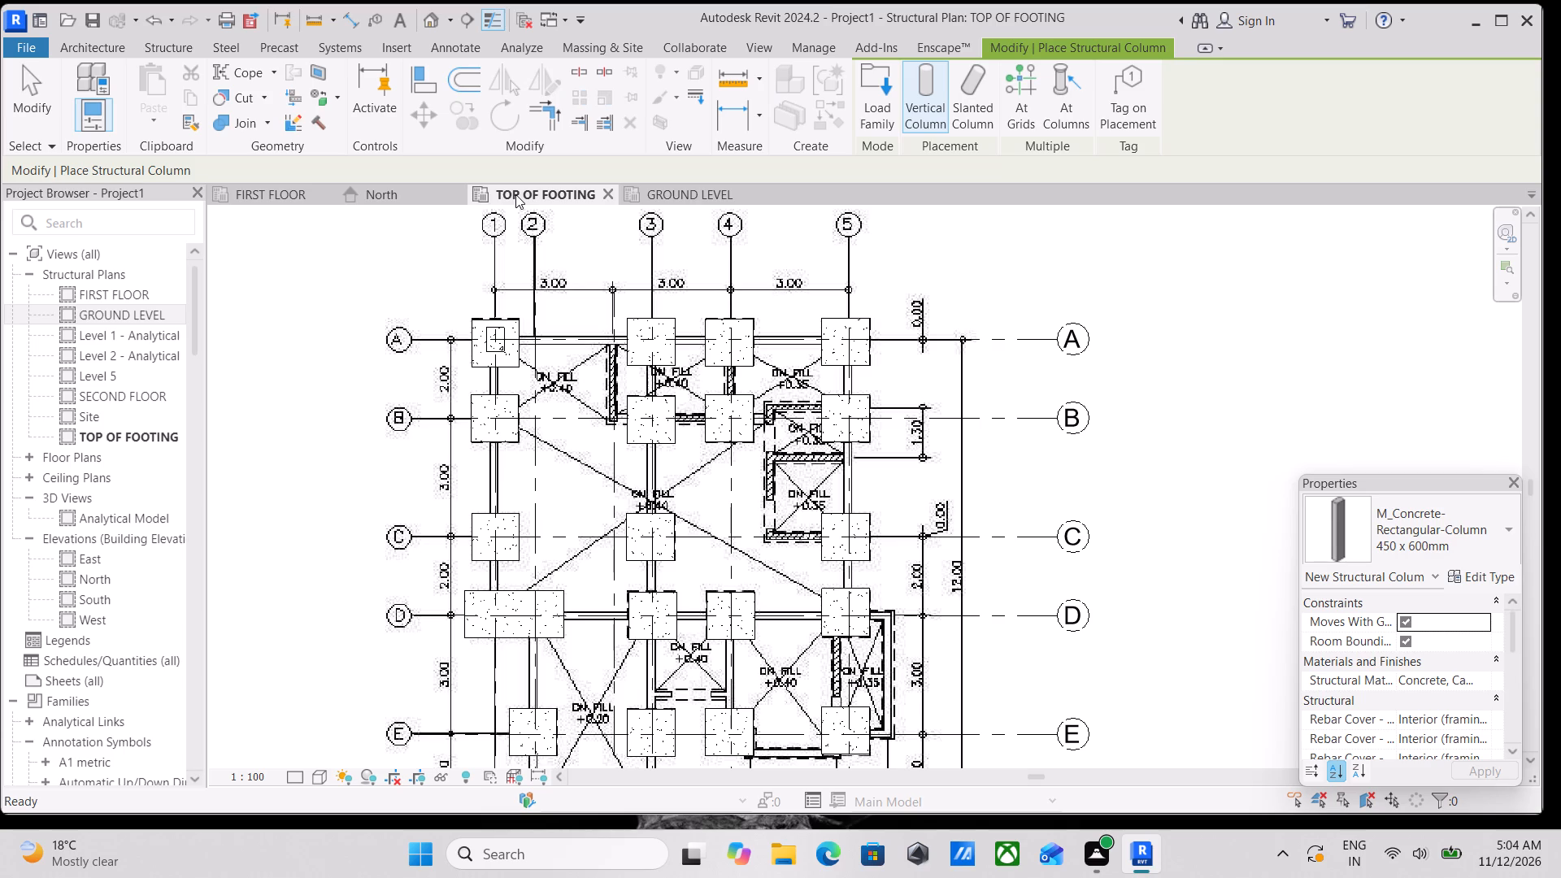
{"action": "left_click", "coordinate": [701, 188]}
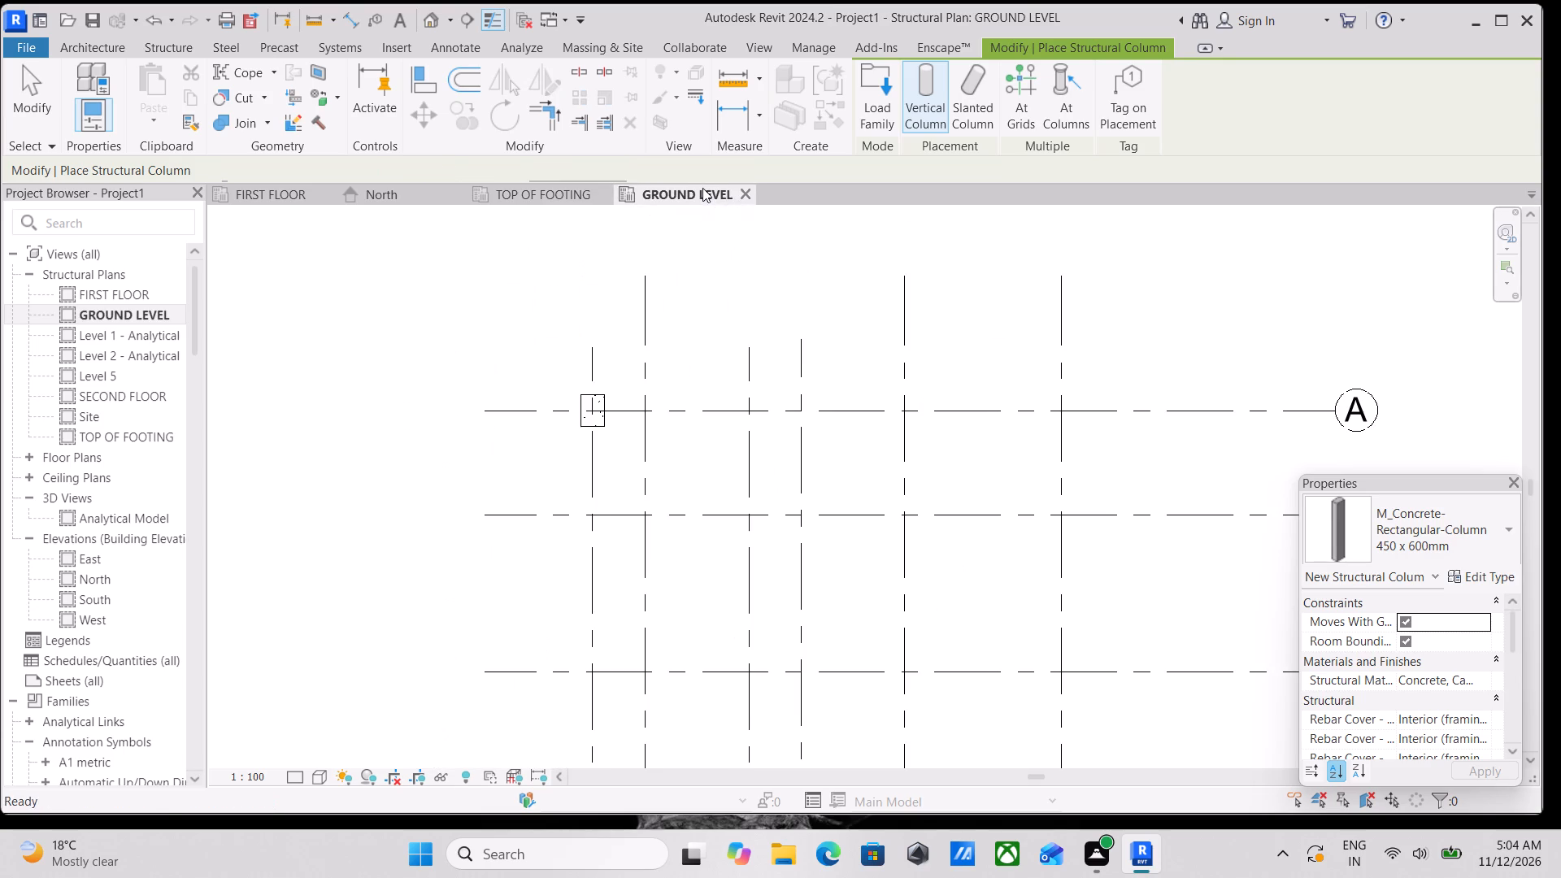
{"action": "left_click", "coordinate": [524, 195]}
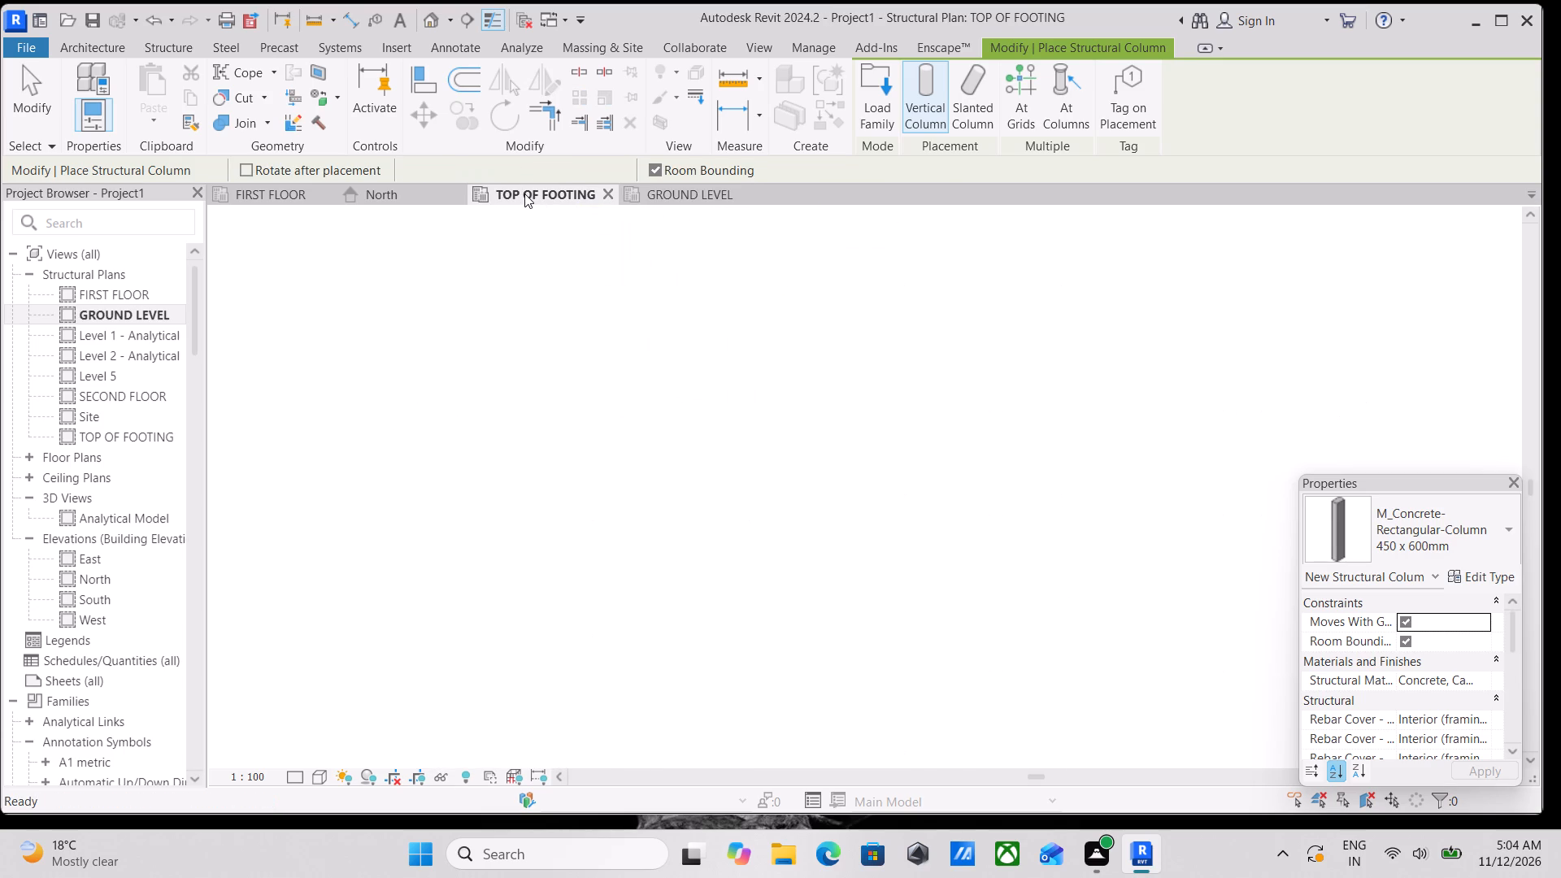
{"action": "left_click", "coordinate": [685, 189]}
{"action": "scroll", "coordinate": [1119, 415], "scroll_direction": "up", "scroll_amount": 2}
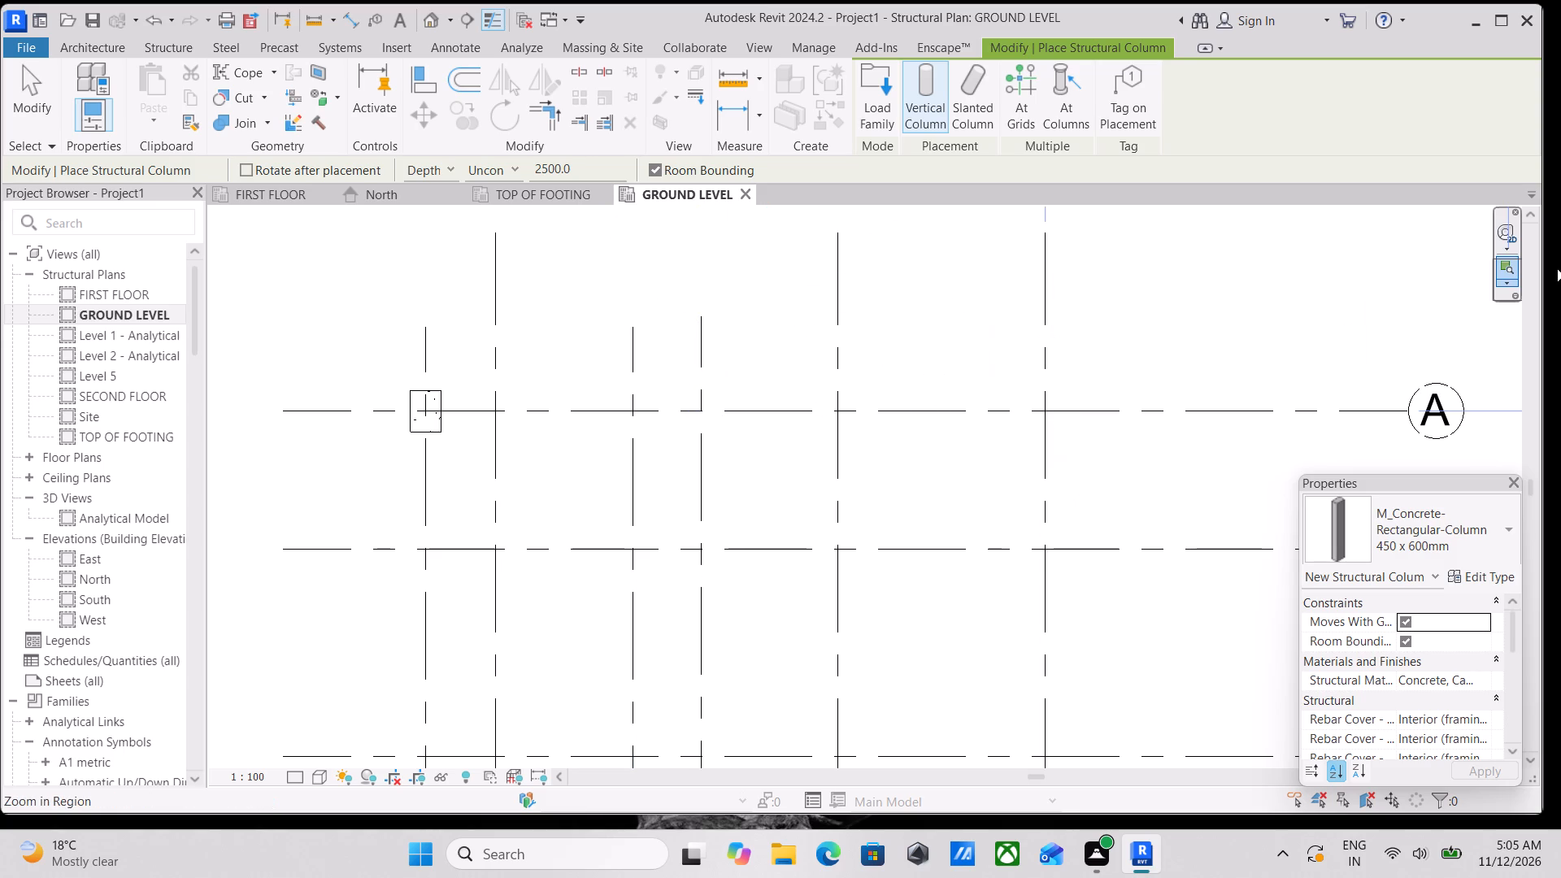
{"action": "key", "text": "Escape"}
{"action": "key", "text": "Escape"}
Delete the concrete column at the intersection of grids A and 1.
{"action": "scroll", "coordinate": [1490, 202], "scroll_direction": "down", "scroll_amount": 2}
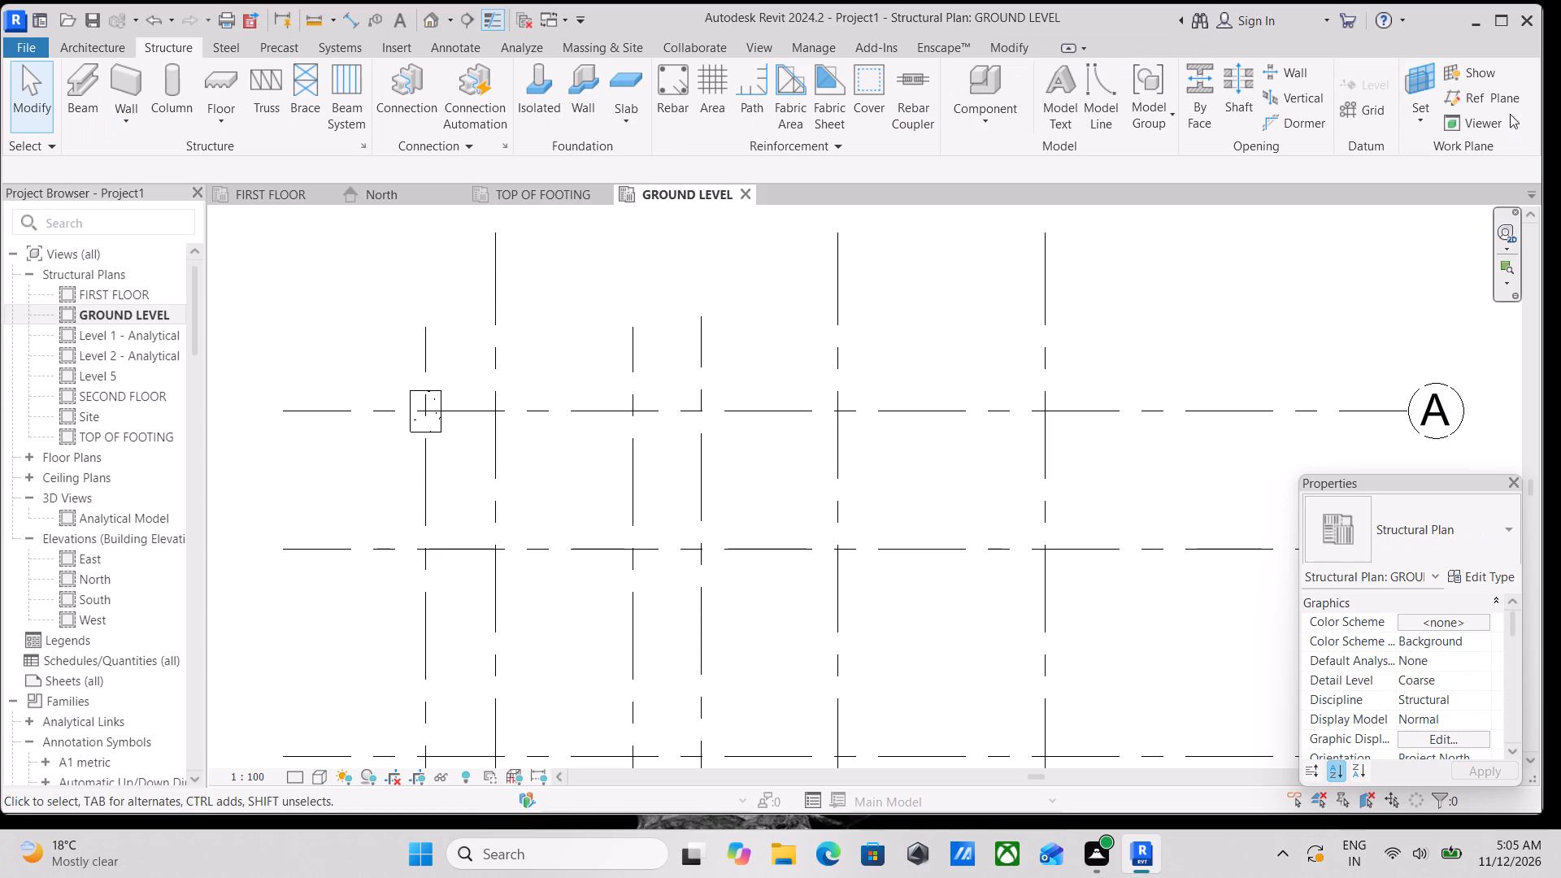
{"action": "scroll", "coordinate": [1285, 382], "scroll_direction": "down", "scroll_amount": 1}
{"action": "middle_click_drag", "start_coordinate": [808, 468], "coordinate": [1076, 451]}
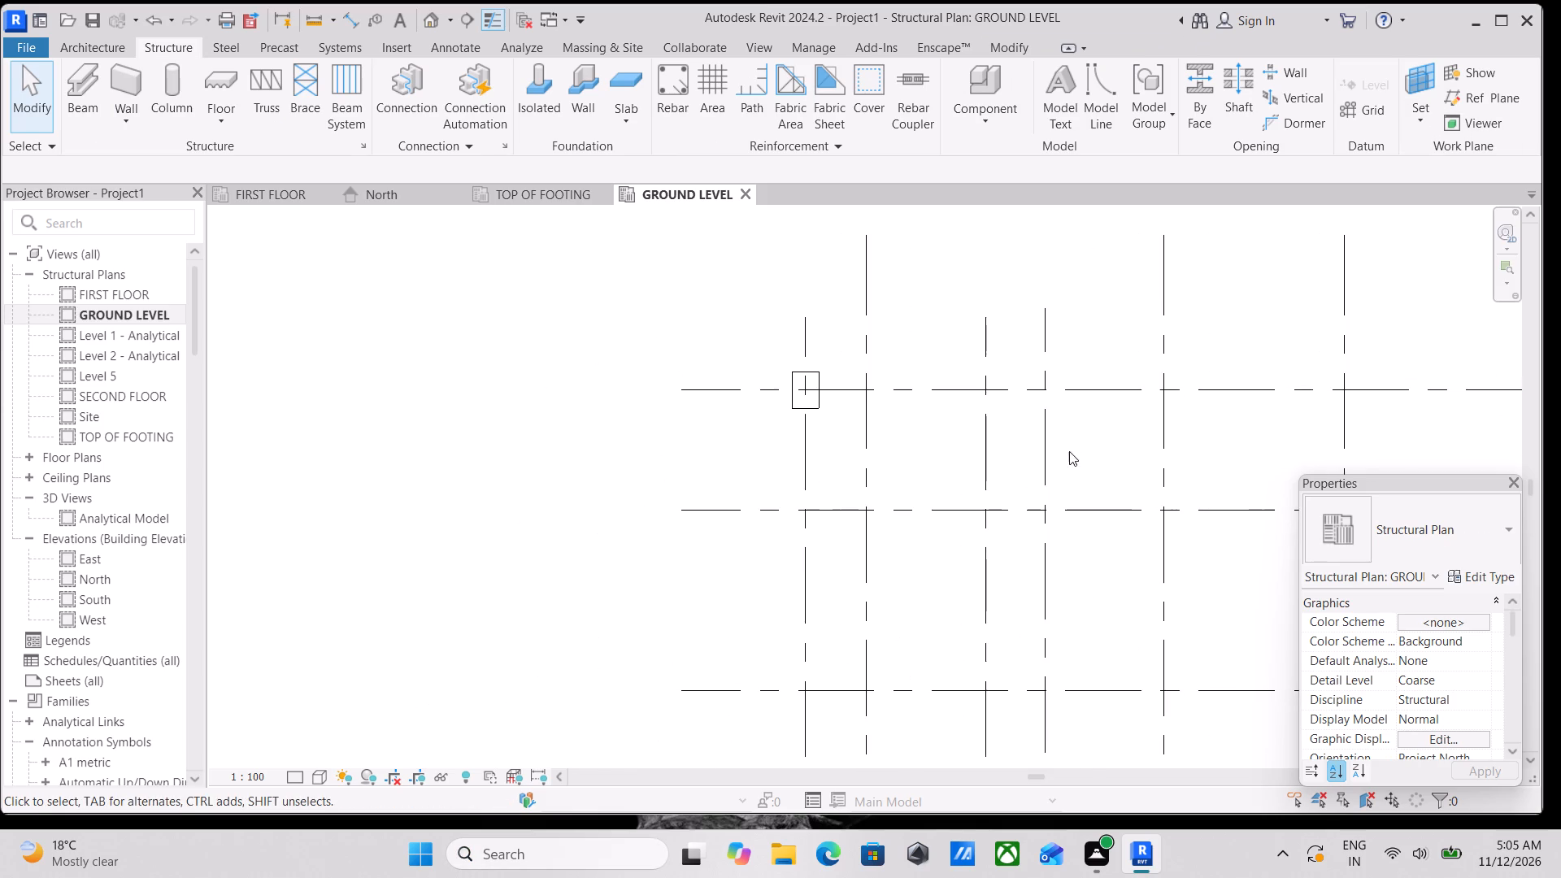
{"action": "middle_click_drag", "start_coordinate": [880, 280], "coordinate": [936, 293]}
{"action": "left_click", "coordinate": [866, 385]}
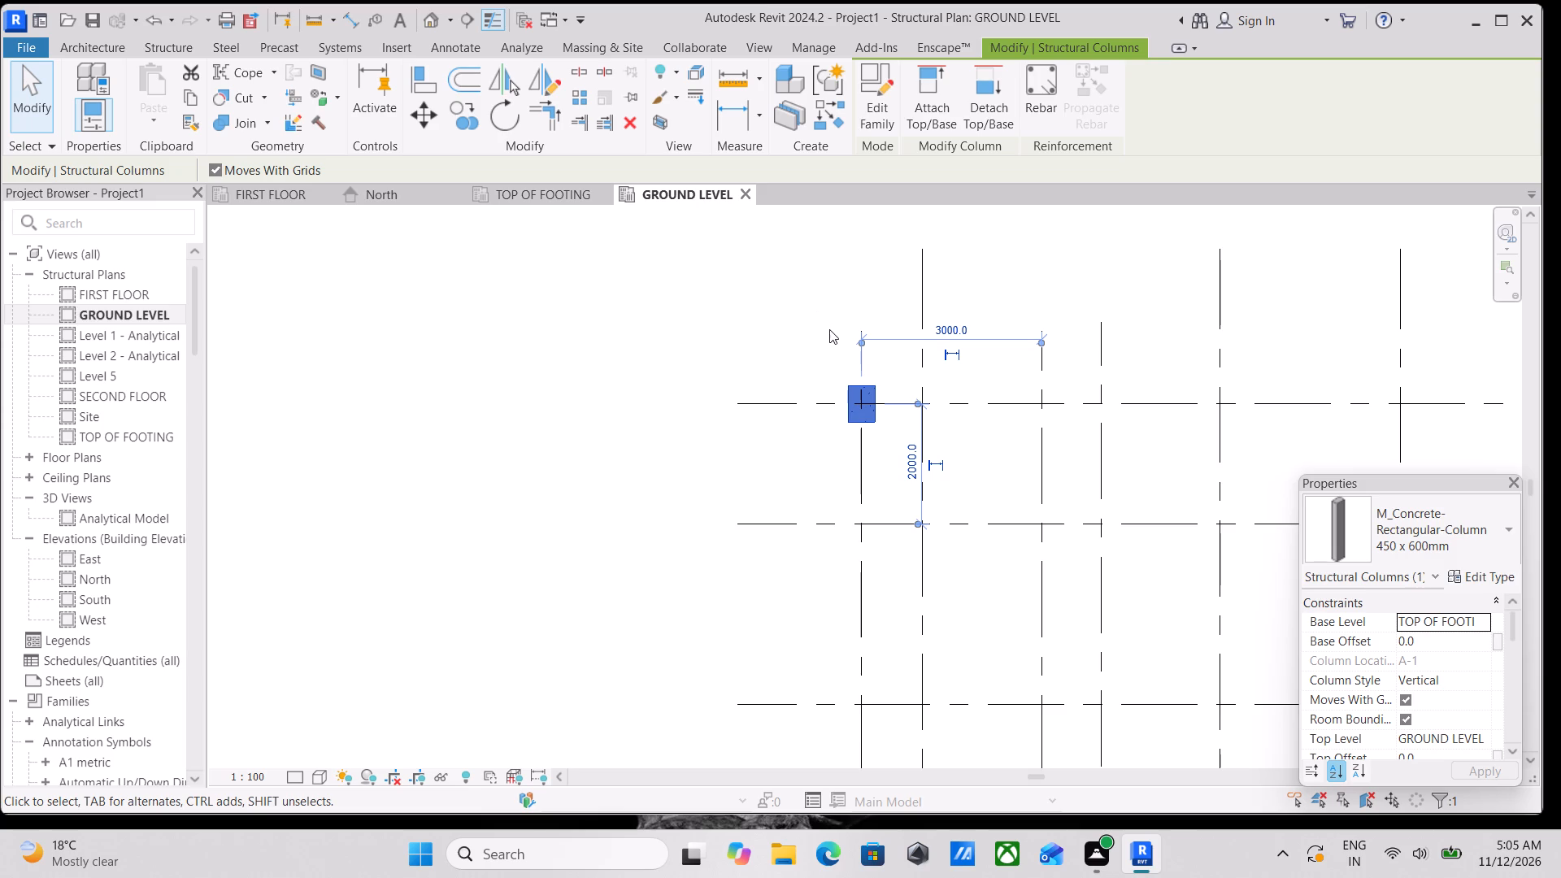
{"action": "key", "text": "Escape"}
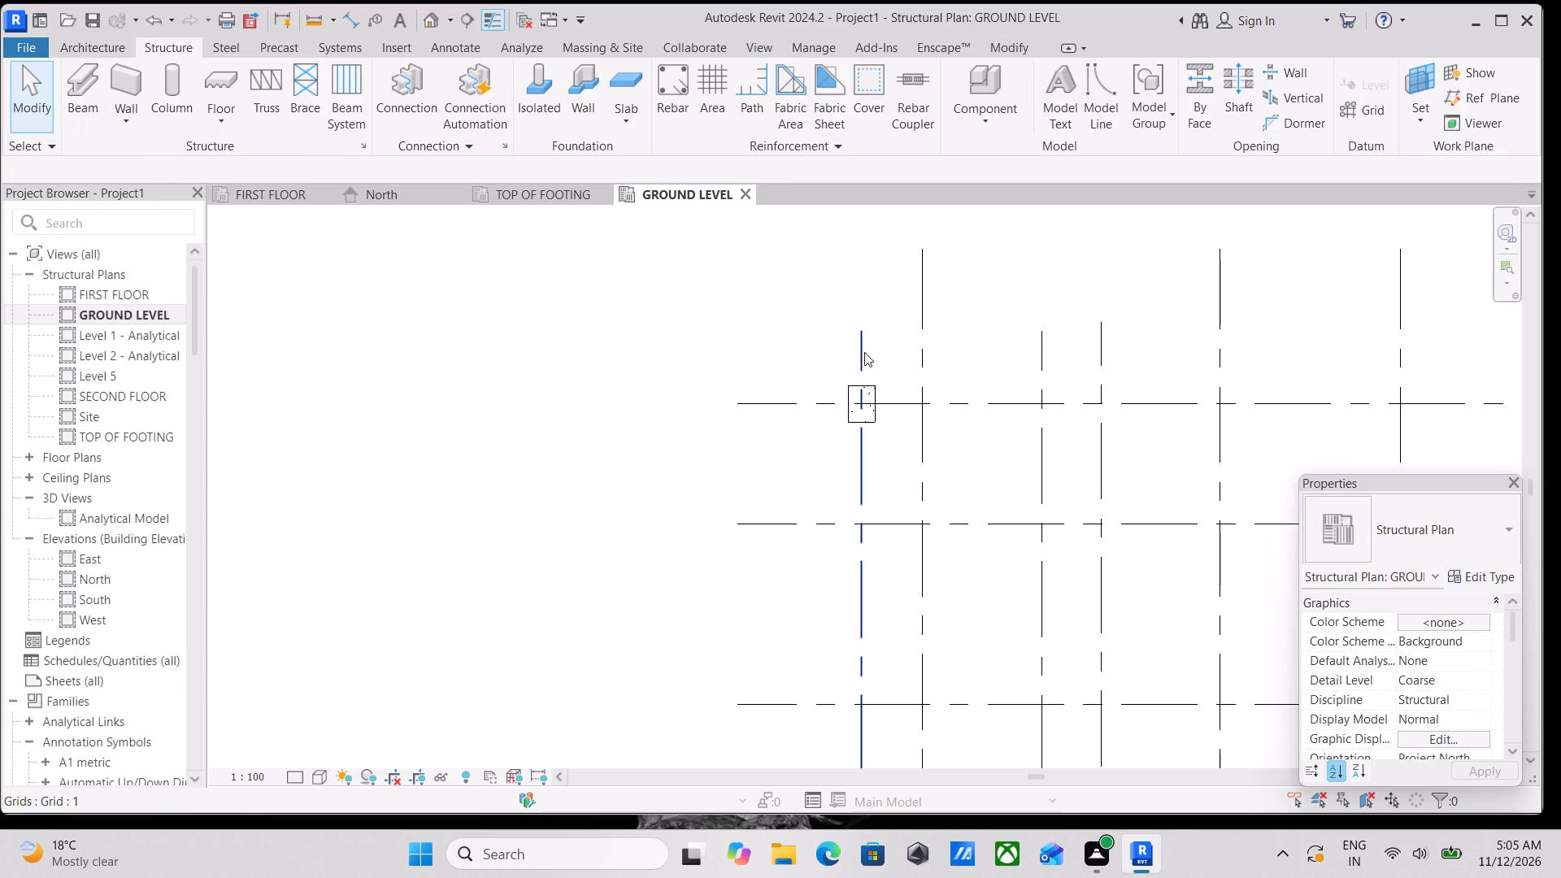
{"action": "left_click", "coordinate": [859, 382]}
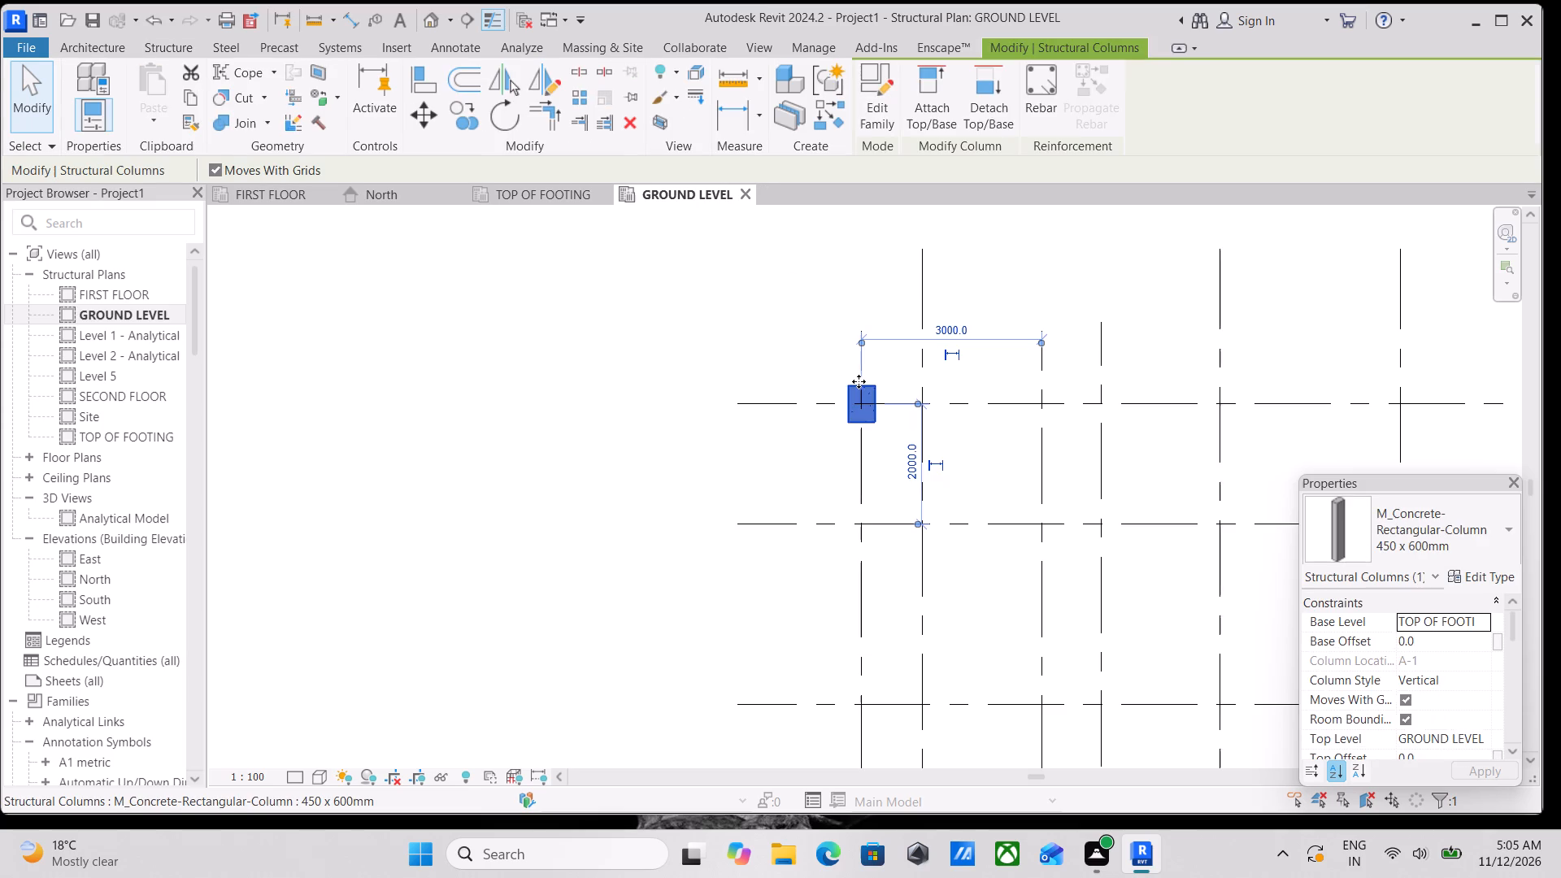
{"action": "right_click", "coordinate": [859, 383]}
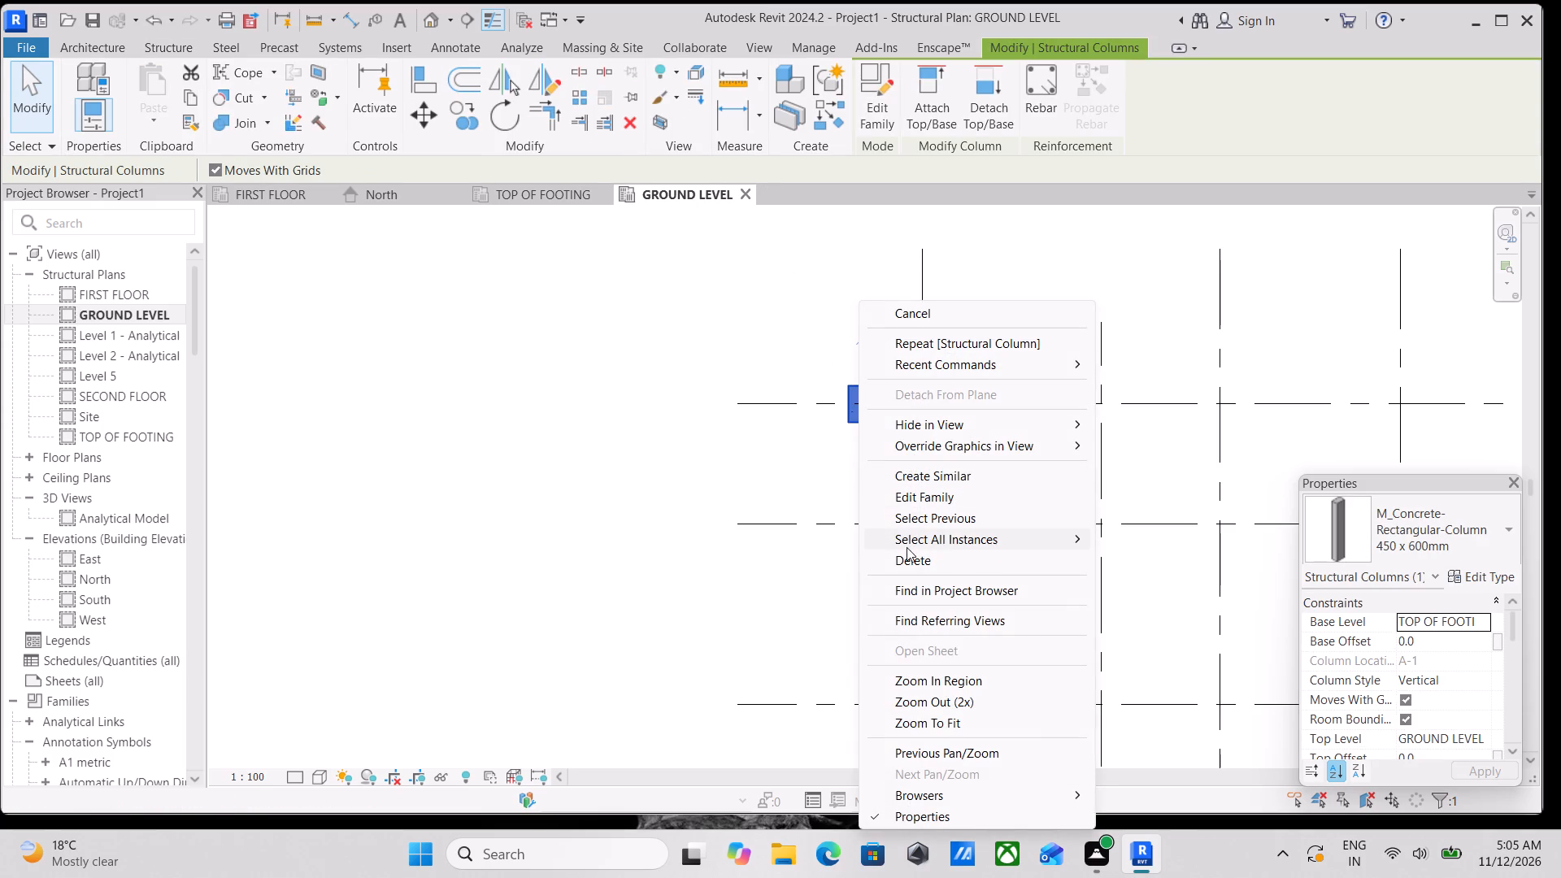
{"action": "left_click", "coordinate": [905, 557]}
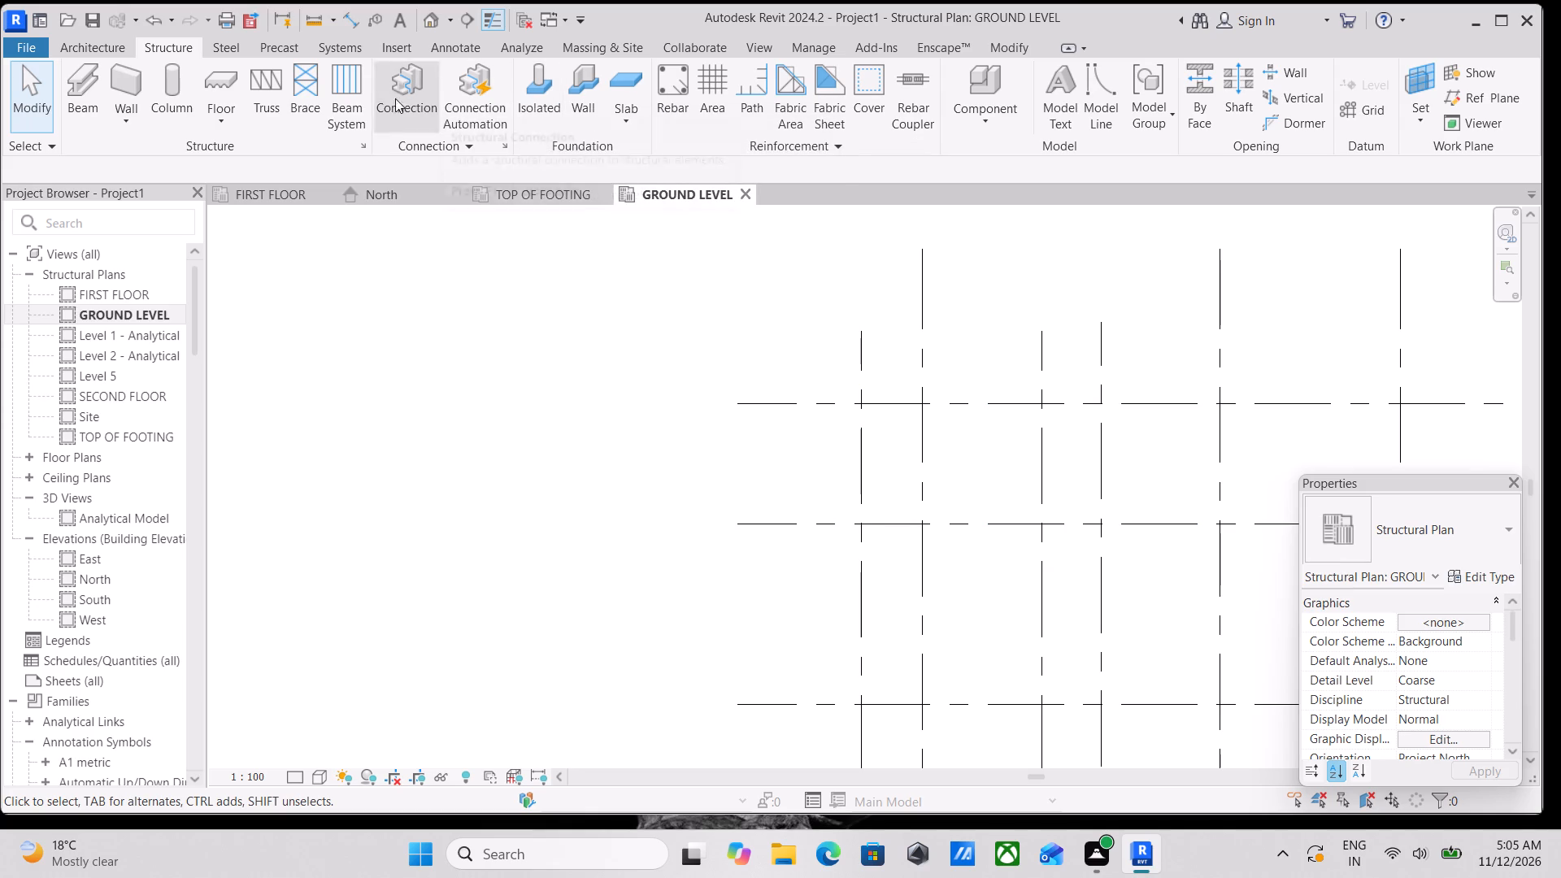
Place a 450 x 600mm concrete structural column at grids A and 1, with its depth set to TOP OF FOOTING.
{"action": "left_click", "coordinate": [177, 100]}
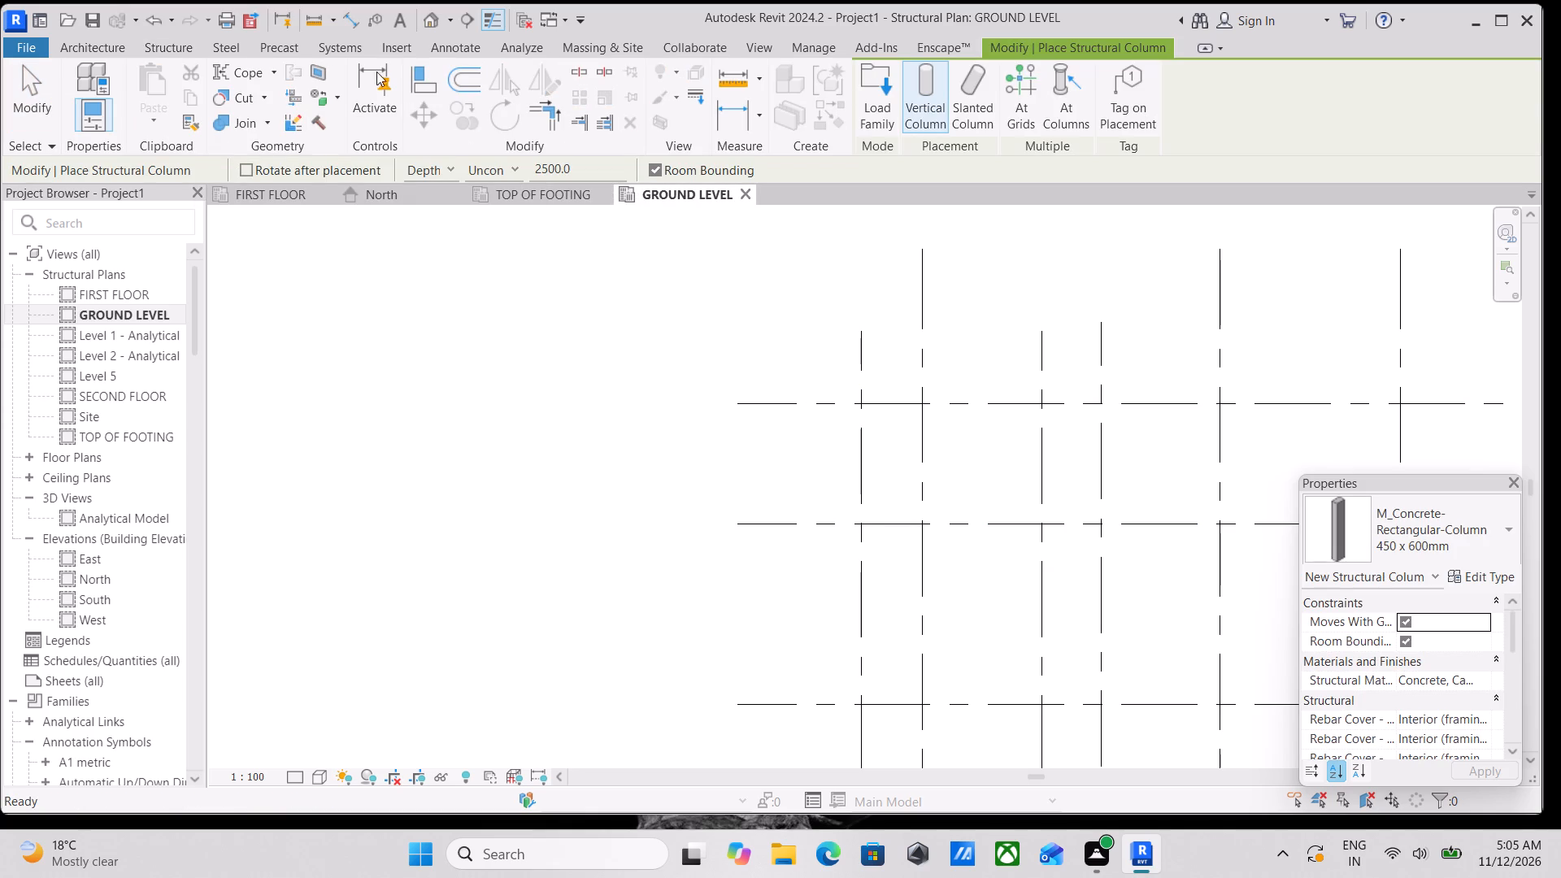
{"action": "left_click", "coordinate": [517, 173]}
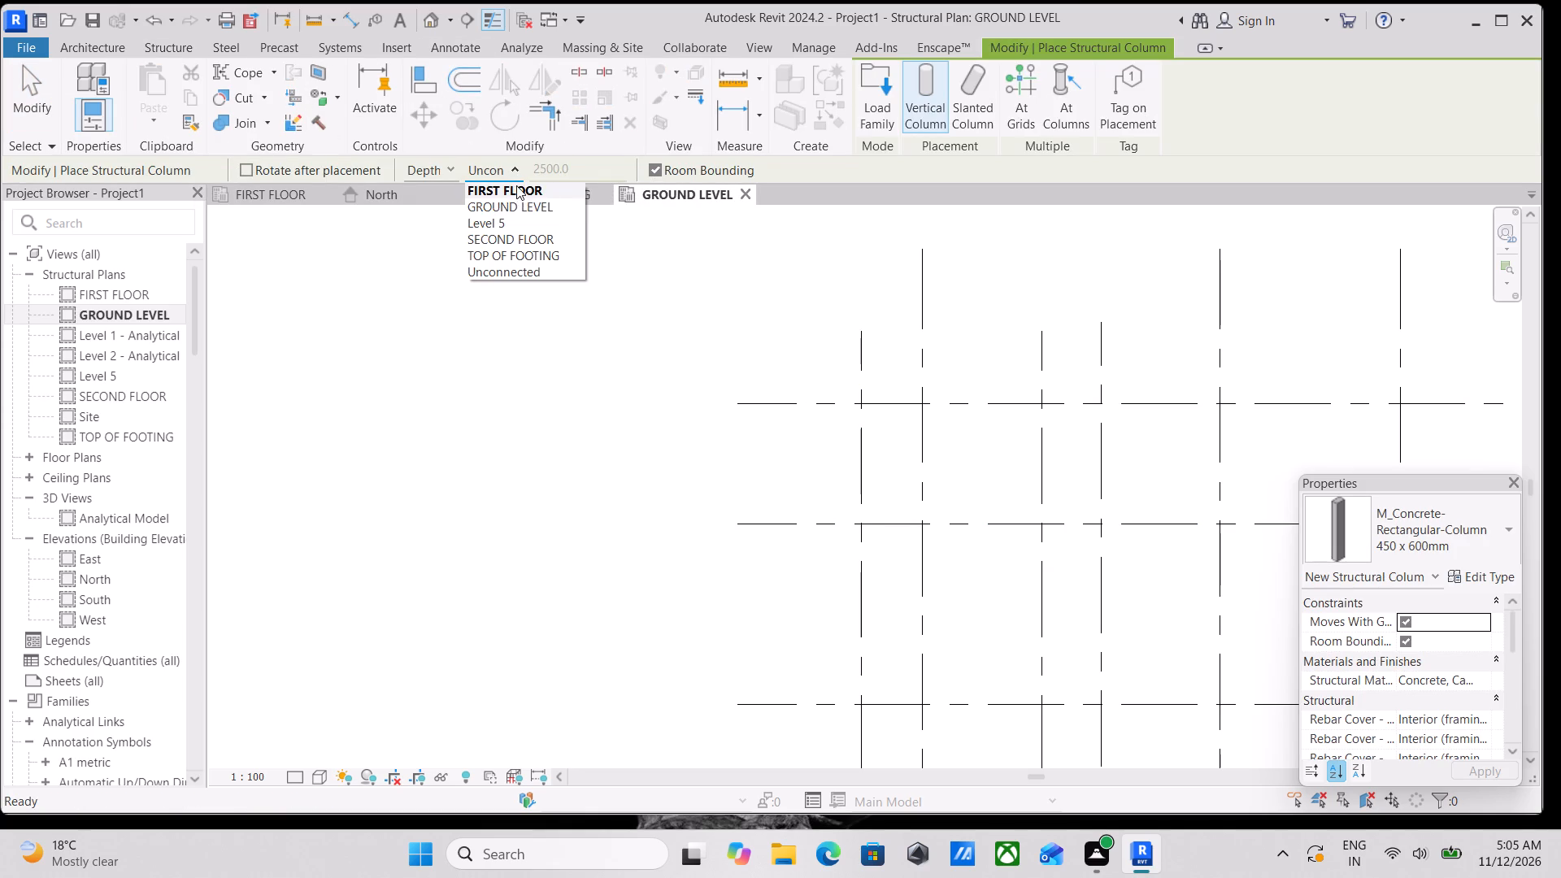
{"action": "left_click", "coordinate": [518, 248]}
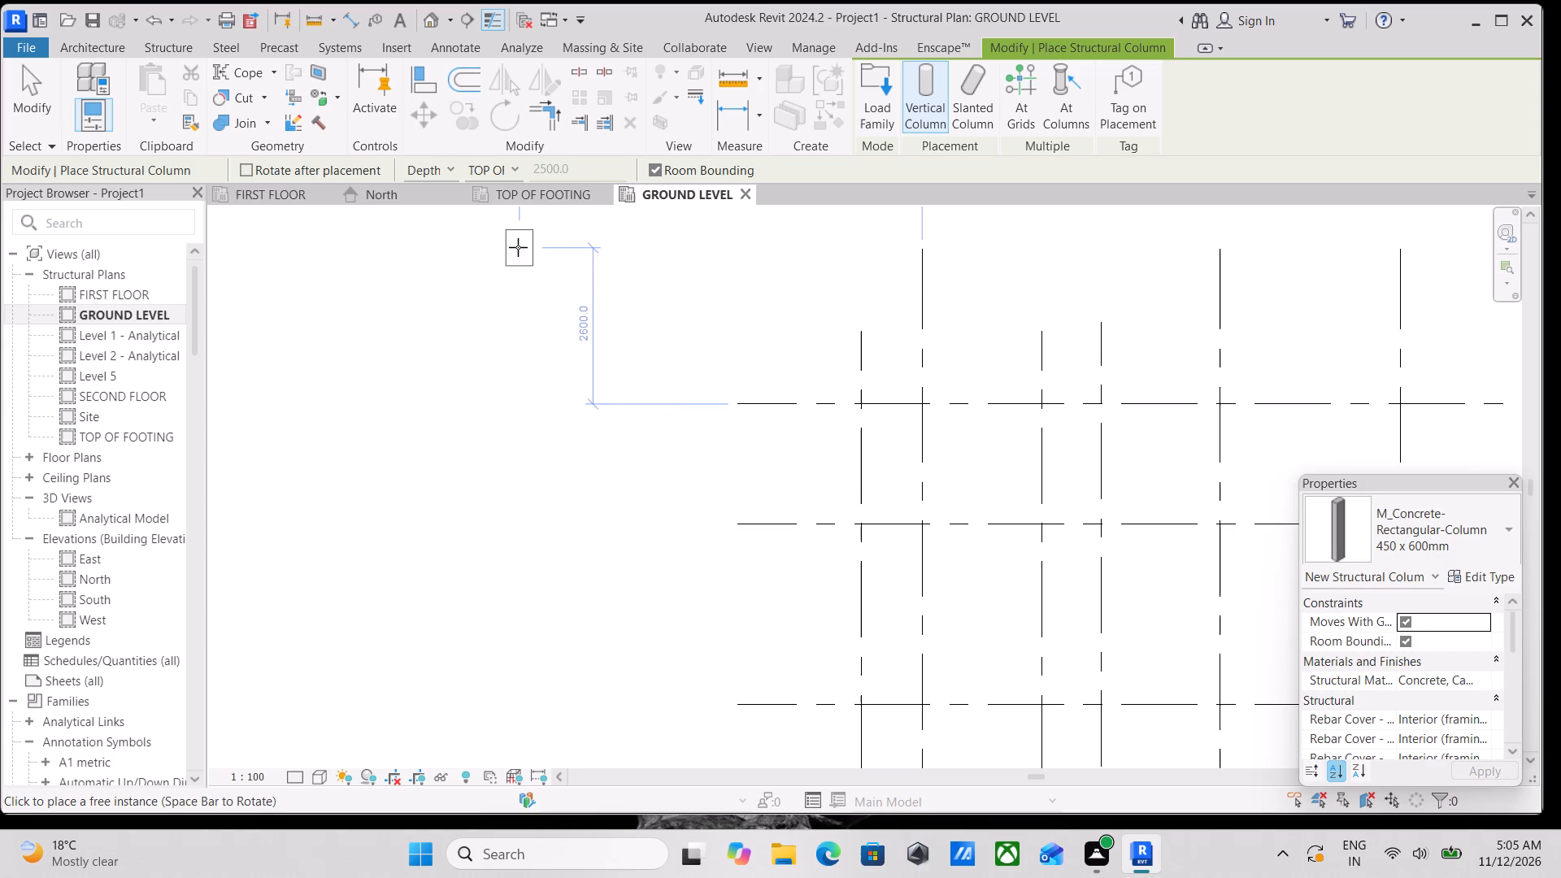
{"action": "scroll", "coordinate": [892, 457], "scroll_direction": "up", "scroll_amount": 3}
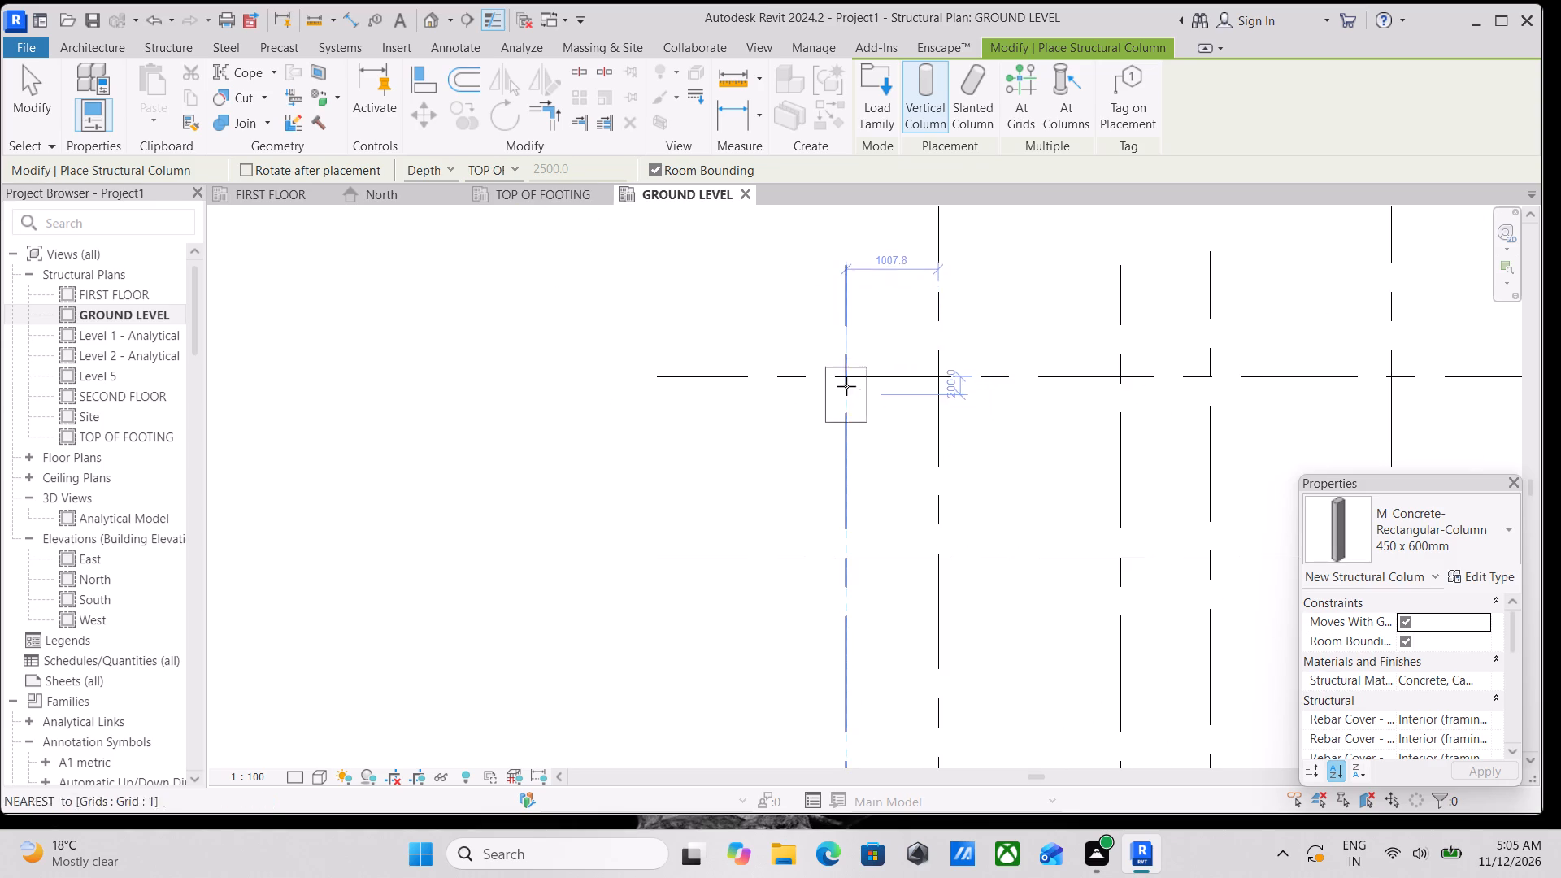
{"action": "left_click", "coordinate": [844, 384]}
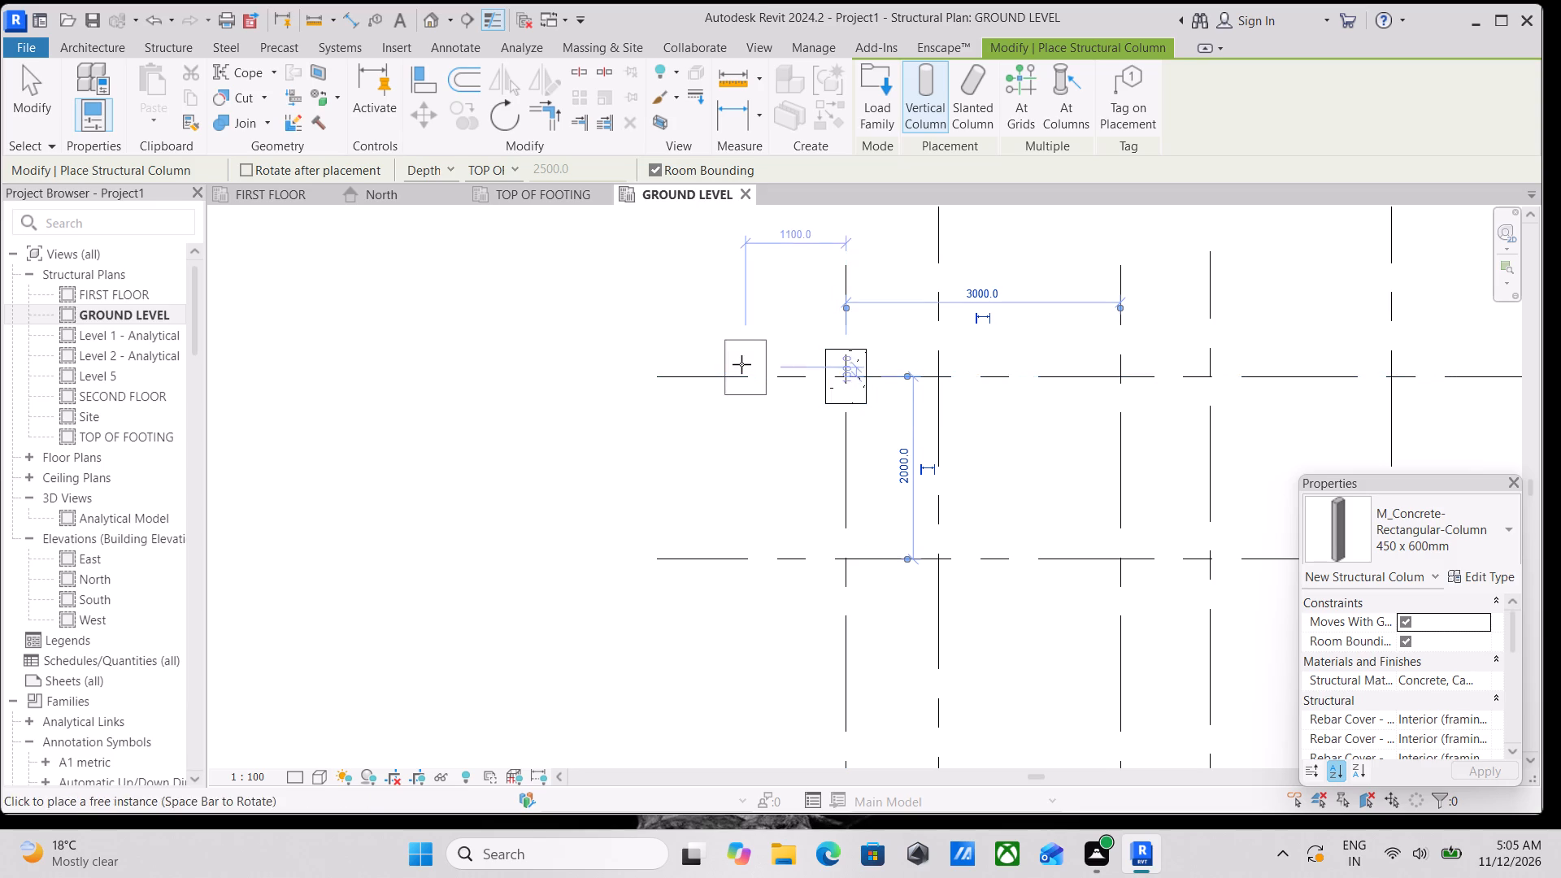
Place a 450 x 600mm concrete structural column at grids A and 6 in GROUND LEVEL, with its depth set to TOP OF FOOTING.
{"action": "middle_click_drag", "start_coordinate": [736, 363], "coordinate": [589, 375]}
{"action": "middle_click_drag", "start_coordinate": [649, 306], "coordinate": [598, 332]}
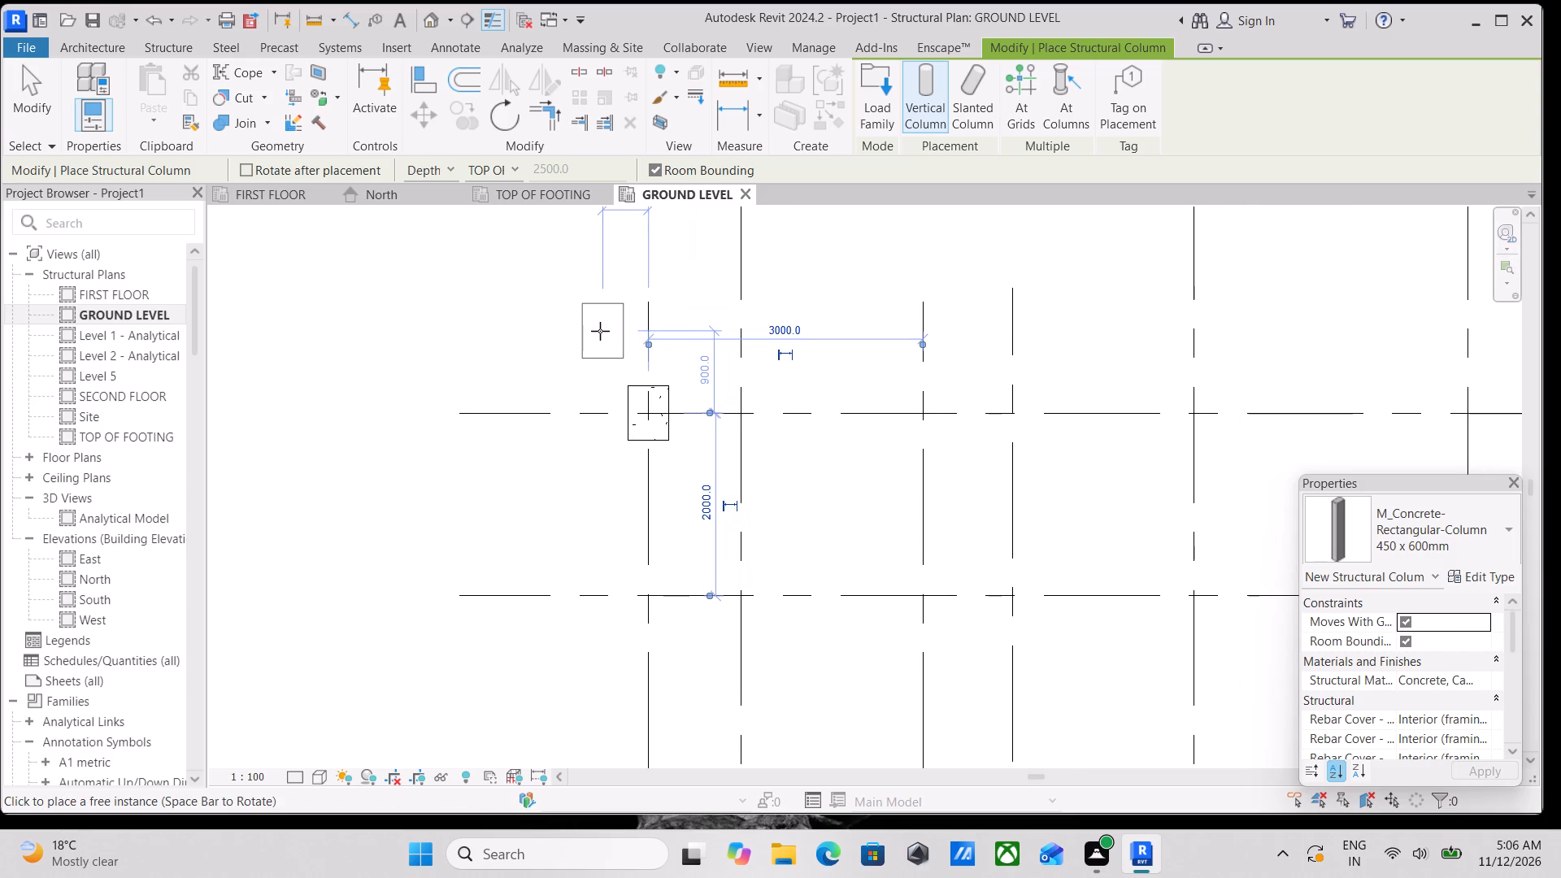
{"action": "scroll", "coordinate": [630, 325], "scroll_direction": "down", "scroll_amount": 1}
{"action": "middle_click_drag", "start_coordinate": [627, 325], "coordinate": [596, 335]}
{"action": "scroll", "coordinate": [824, 380], "scroll_direction": "down", "scroll_amount": 1}
{"action": "middle_click_drag", "start_coordinate": [802, 381], "coordinate": [721, 405]}
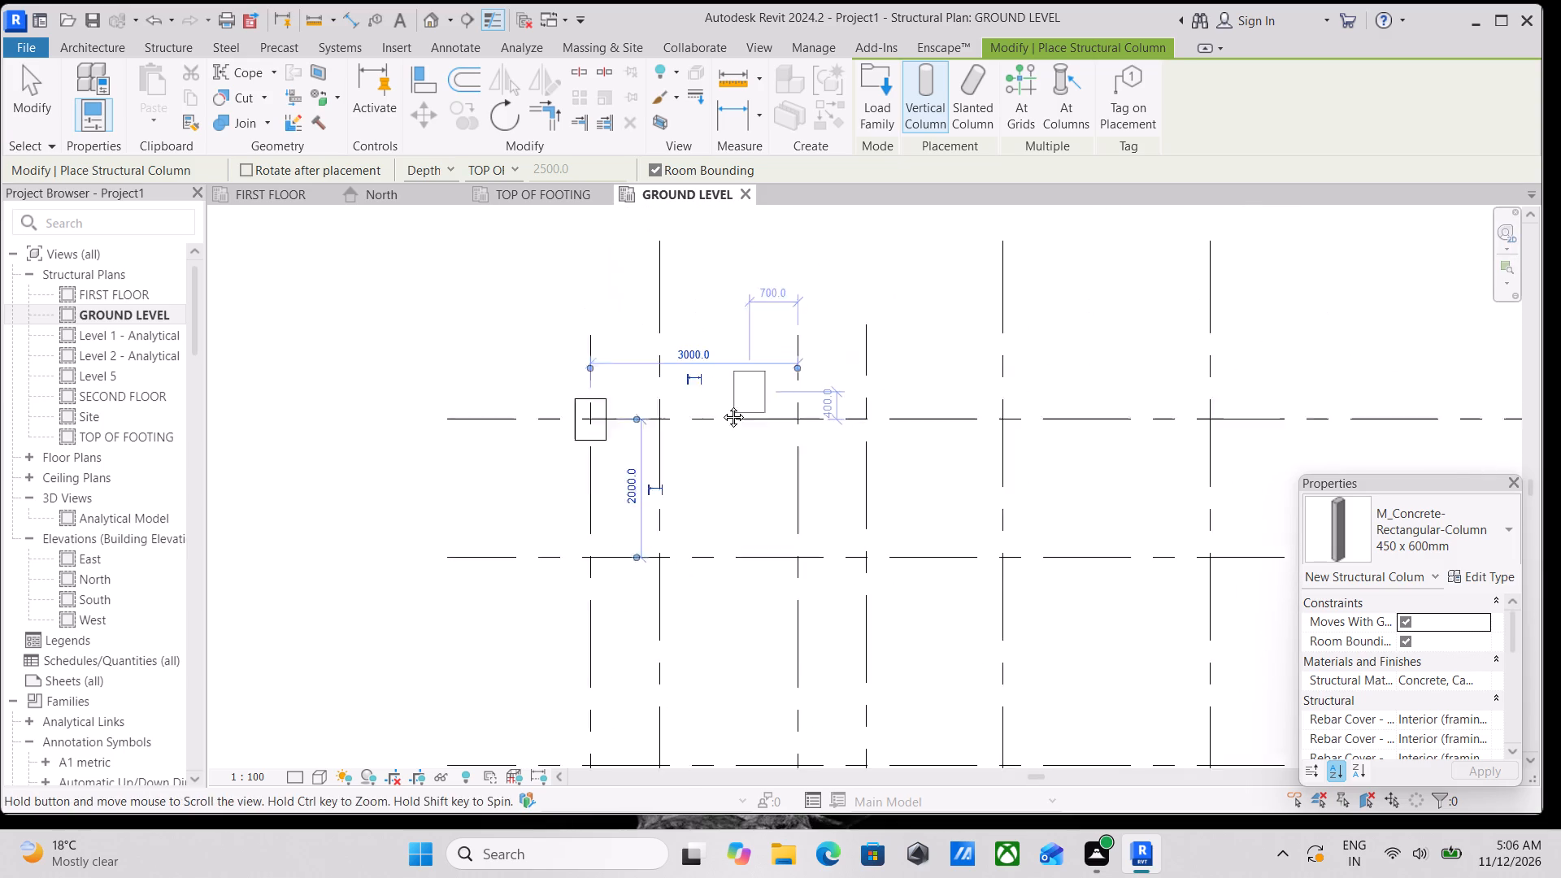
{"action": "middle_click_drag", "start_coordinate": [721, 405], "coordinate": [698, 415]}
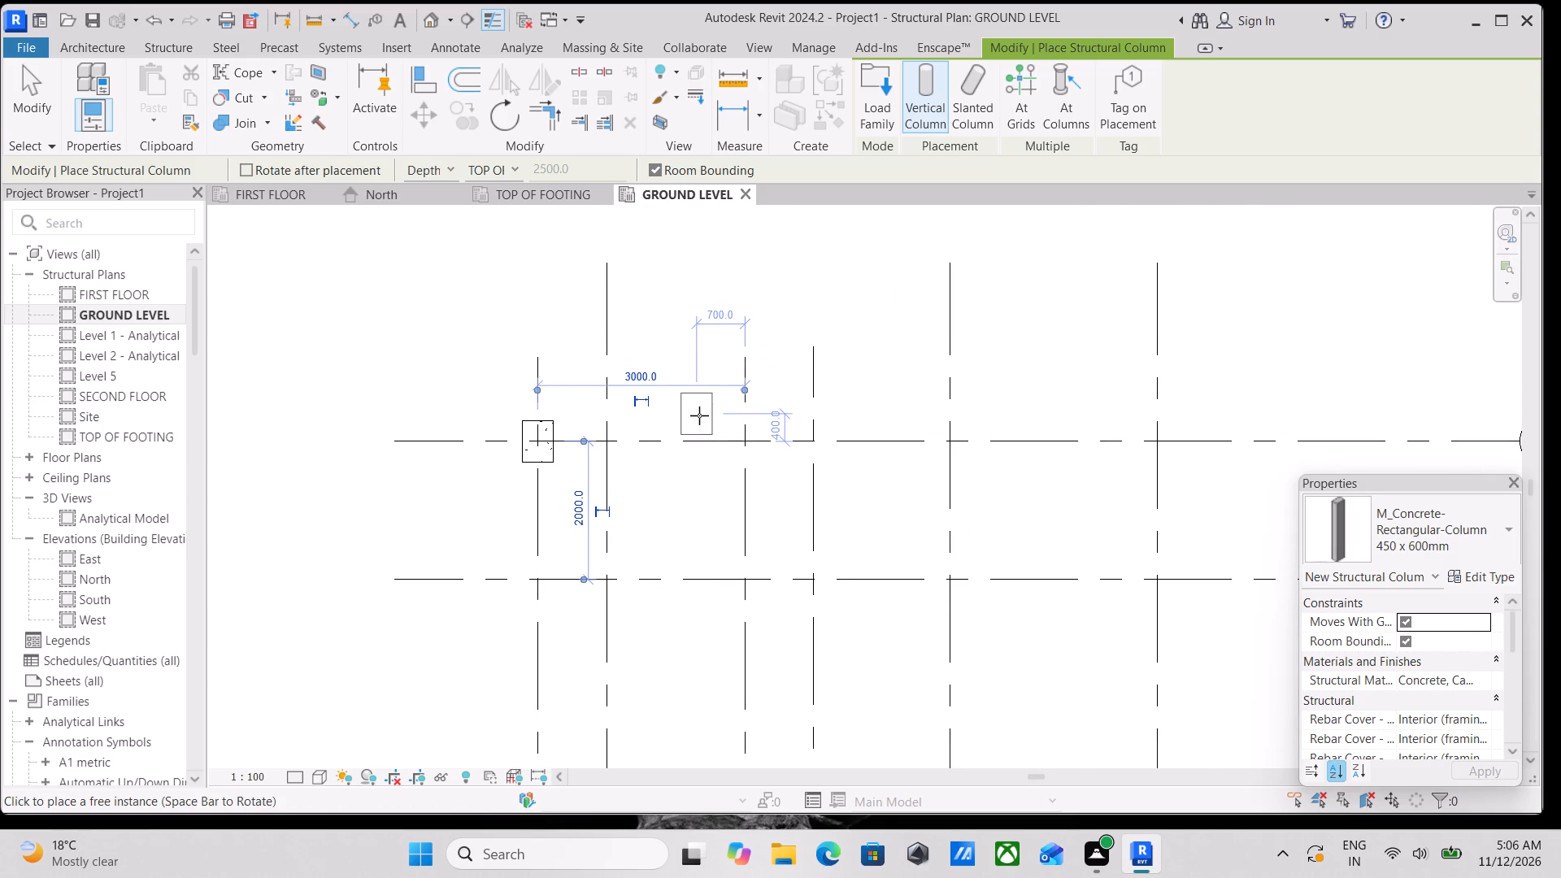
{"action": "scroll", "coordinate": [822, 411], "scroll_direction": "down", "scroll_amount": 2}
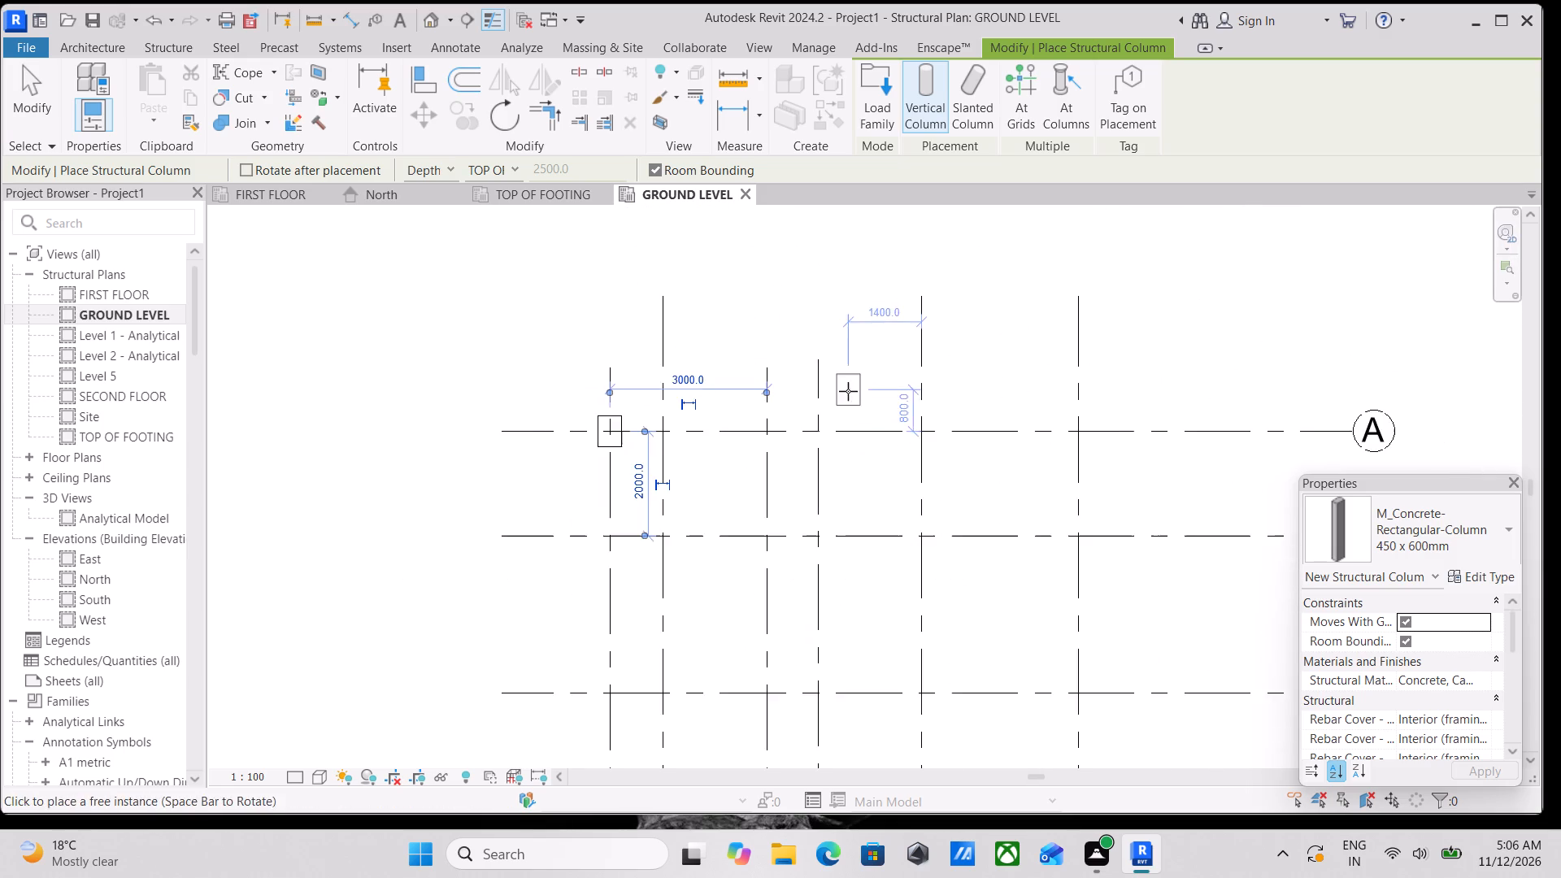
{"action": "middle_click_drag", "start_coordinate": [848, 391], "coordinate": [612, 382]}
{"action": "middle_click_drag", "start_coordinate": [761, 393], "coordinate": [726, 451]}
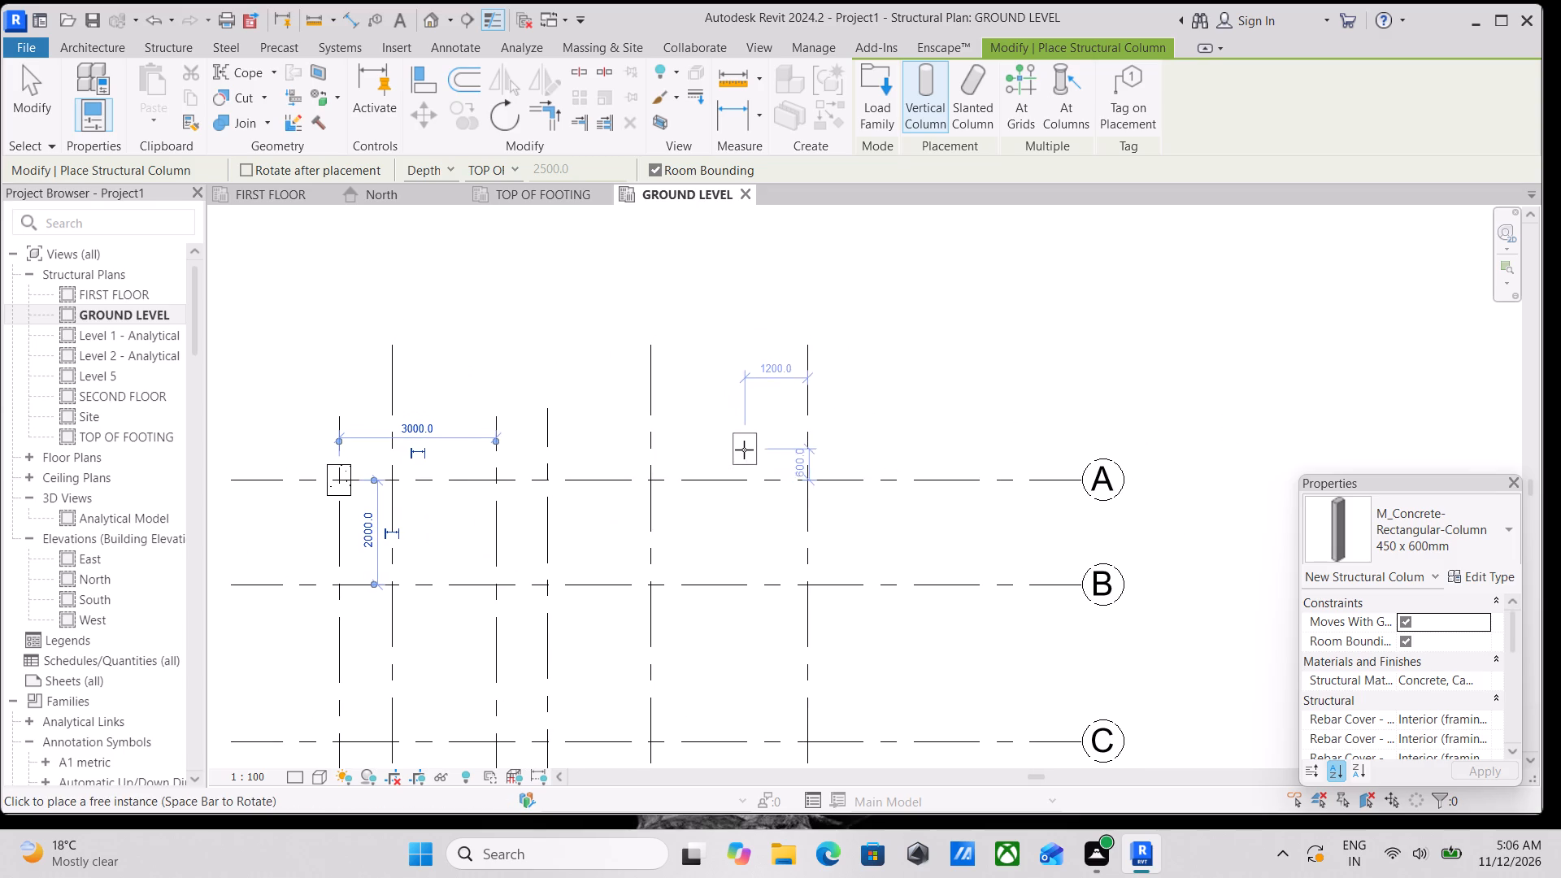
{"action": "scroll", "coordinate": [744, 451], "scroll_direction": "up", "scroll_amount": 1}
{"action": "scroll", "coordinate": [846, 515], "scroll_direction": "up", "scroll_amount": 2}
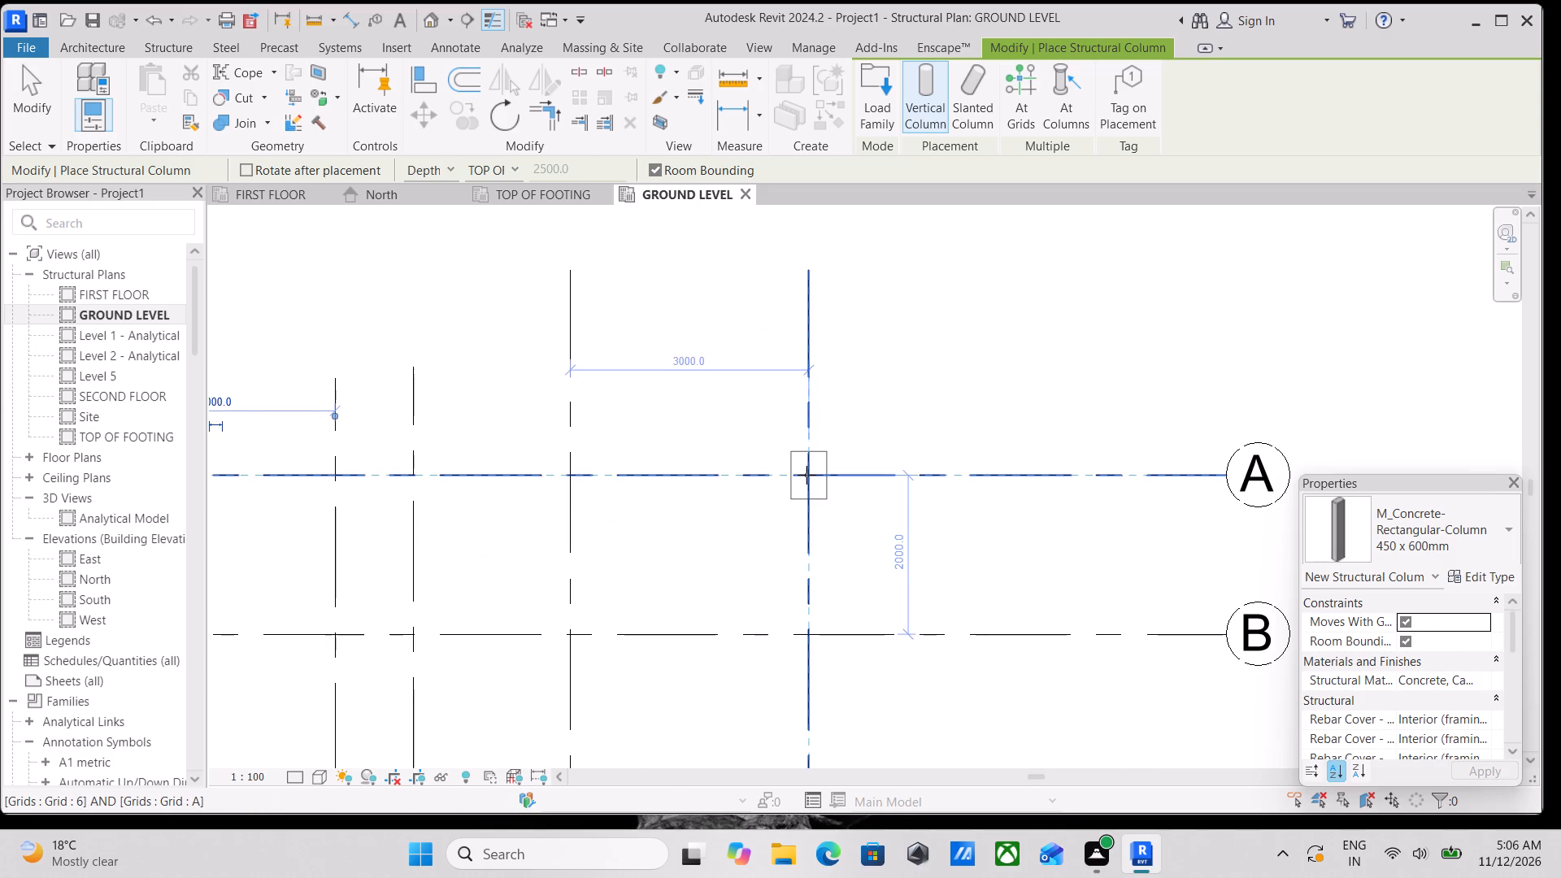
{"action": "left_click", "coordinate": [807, 475]}
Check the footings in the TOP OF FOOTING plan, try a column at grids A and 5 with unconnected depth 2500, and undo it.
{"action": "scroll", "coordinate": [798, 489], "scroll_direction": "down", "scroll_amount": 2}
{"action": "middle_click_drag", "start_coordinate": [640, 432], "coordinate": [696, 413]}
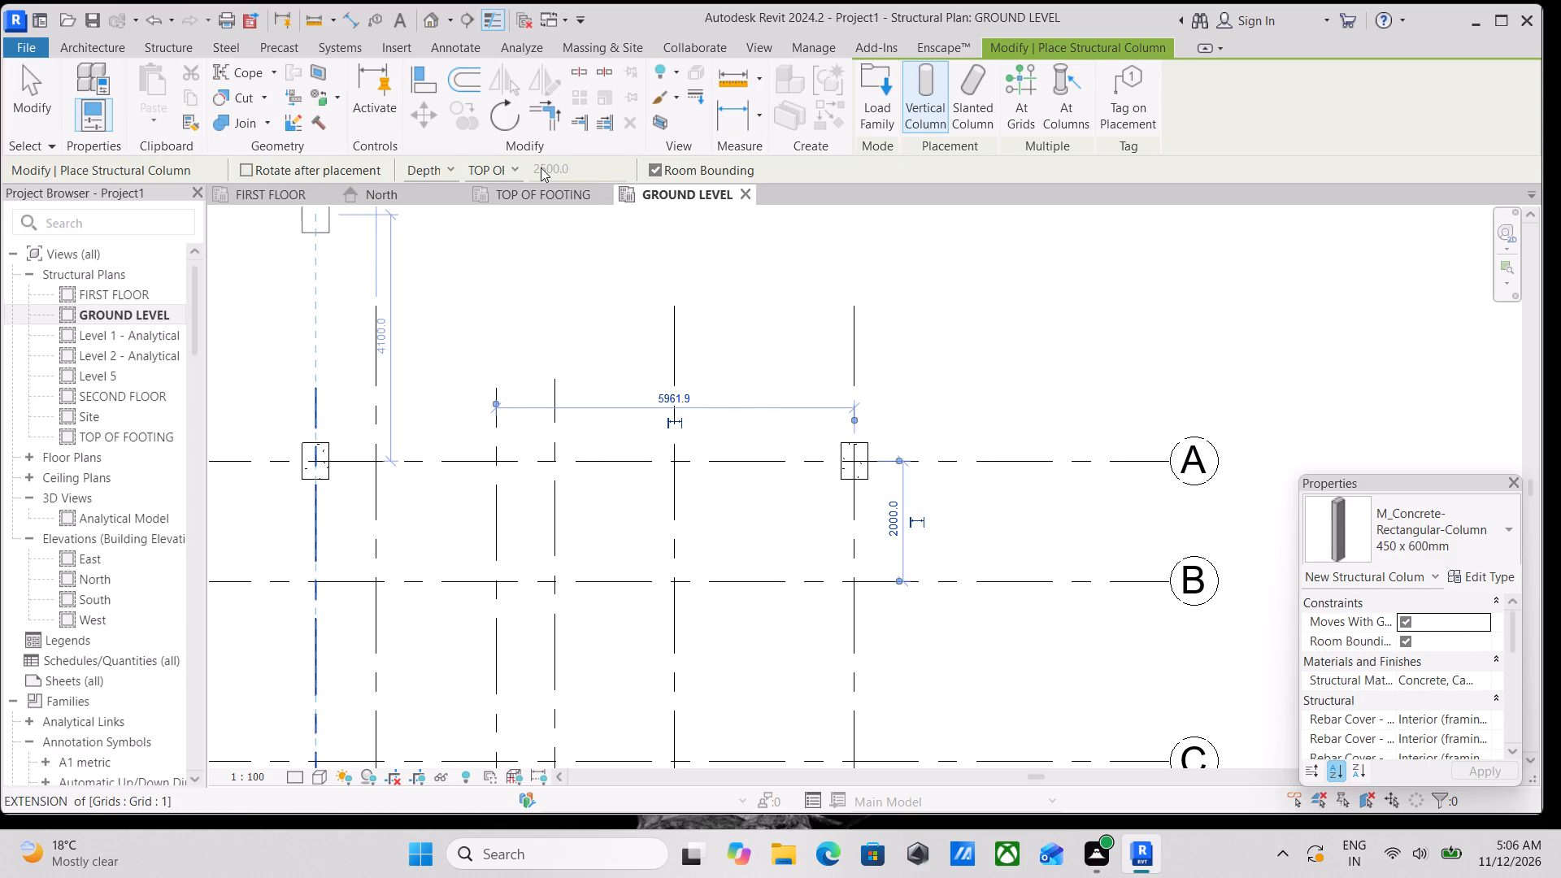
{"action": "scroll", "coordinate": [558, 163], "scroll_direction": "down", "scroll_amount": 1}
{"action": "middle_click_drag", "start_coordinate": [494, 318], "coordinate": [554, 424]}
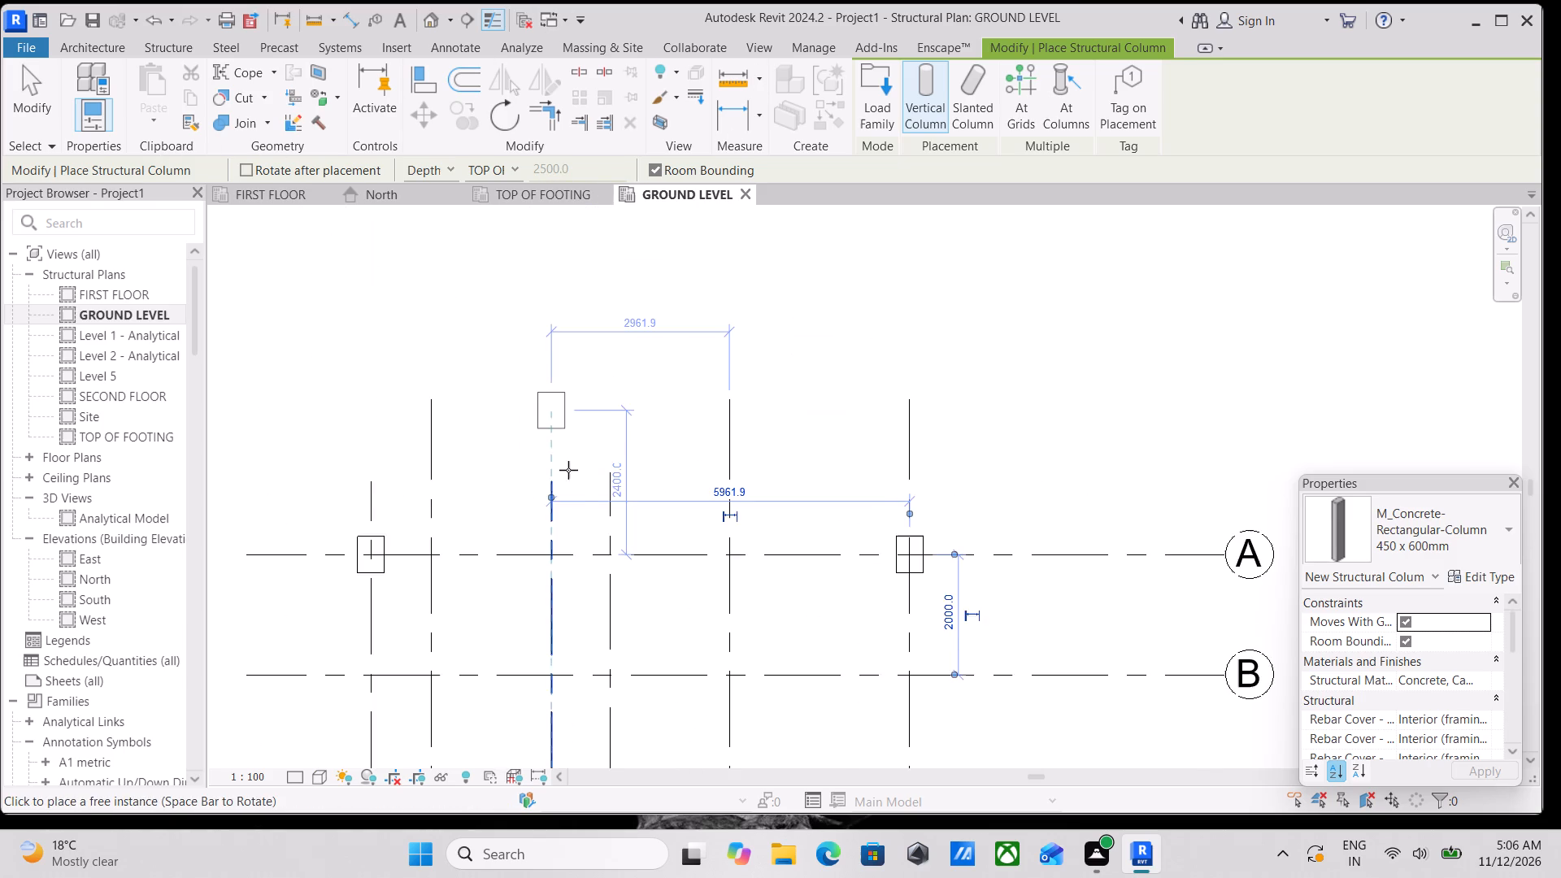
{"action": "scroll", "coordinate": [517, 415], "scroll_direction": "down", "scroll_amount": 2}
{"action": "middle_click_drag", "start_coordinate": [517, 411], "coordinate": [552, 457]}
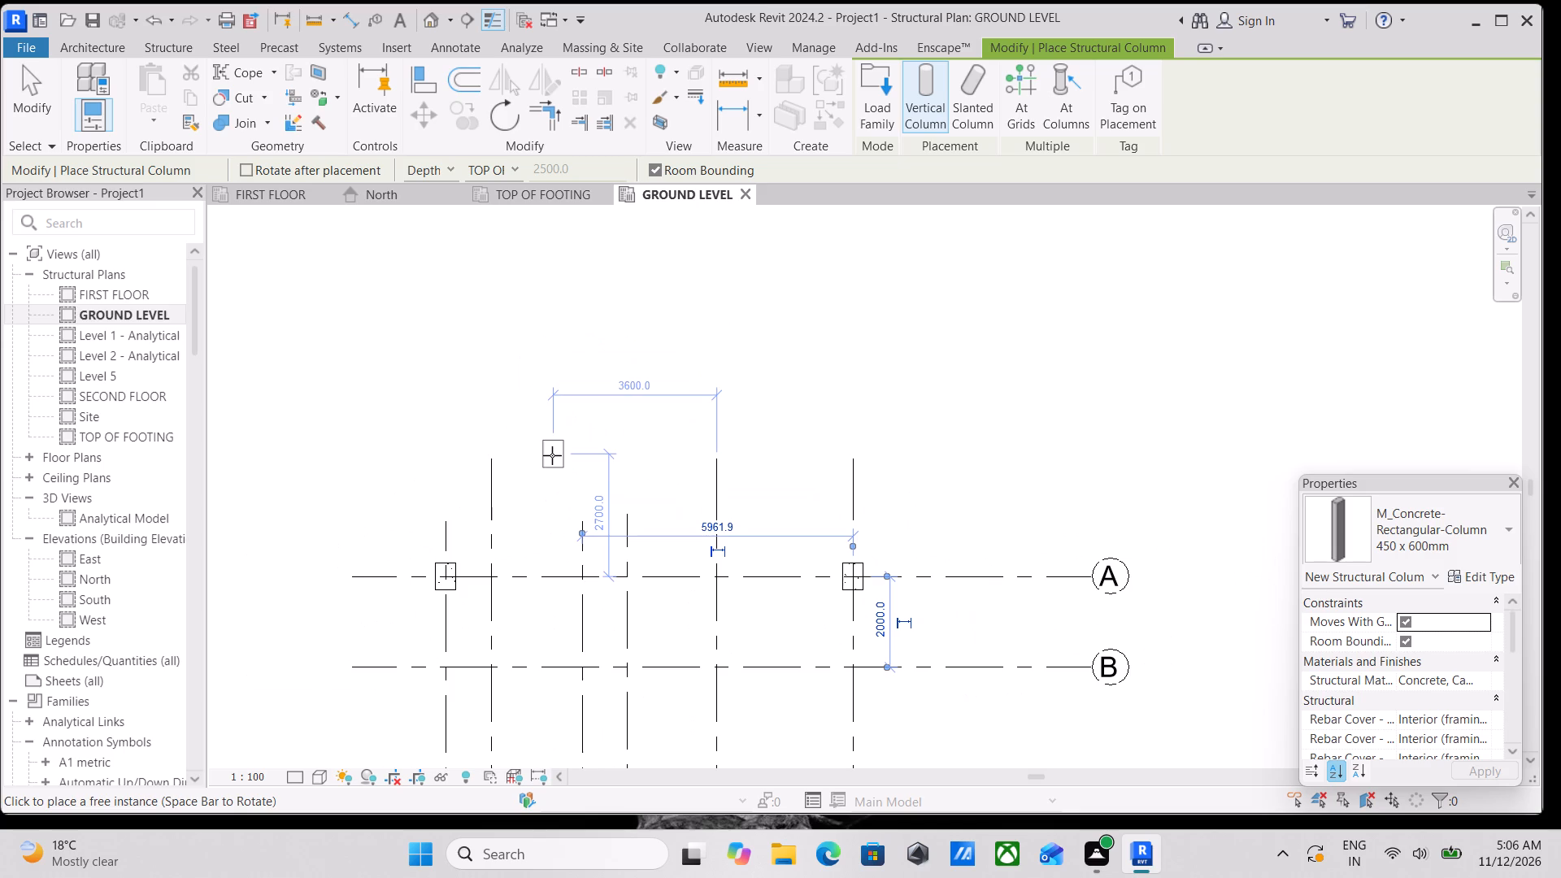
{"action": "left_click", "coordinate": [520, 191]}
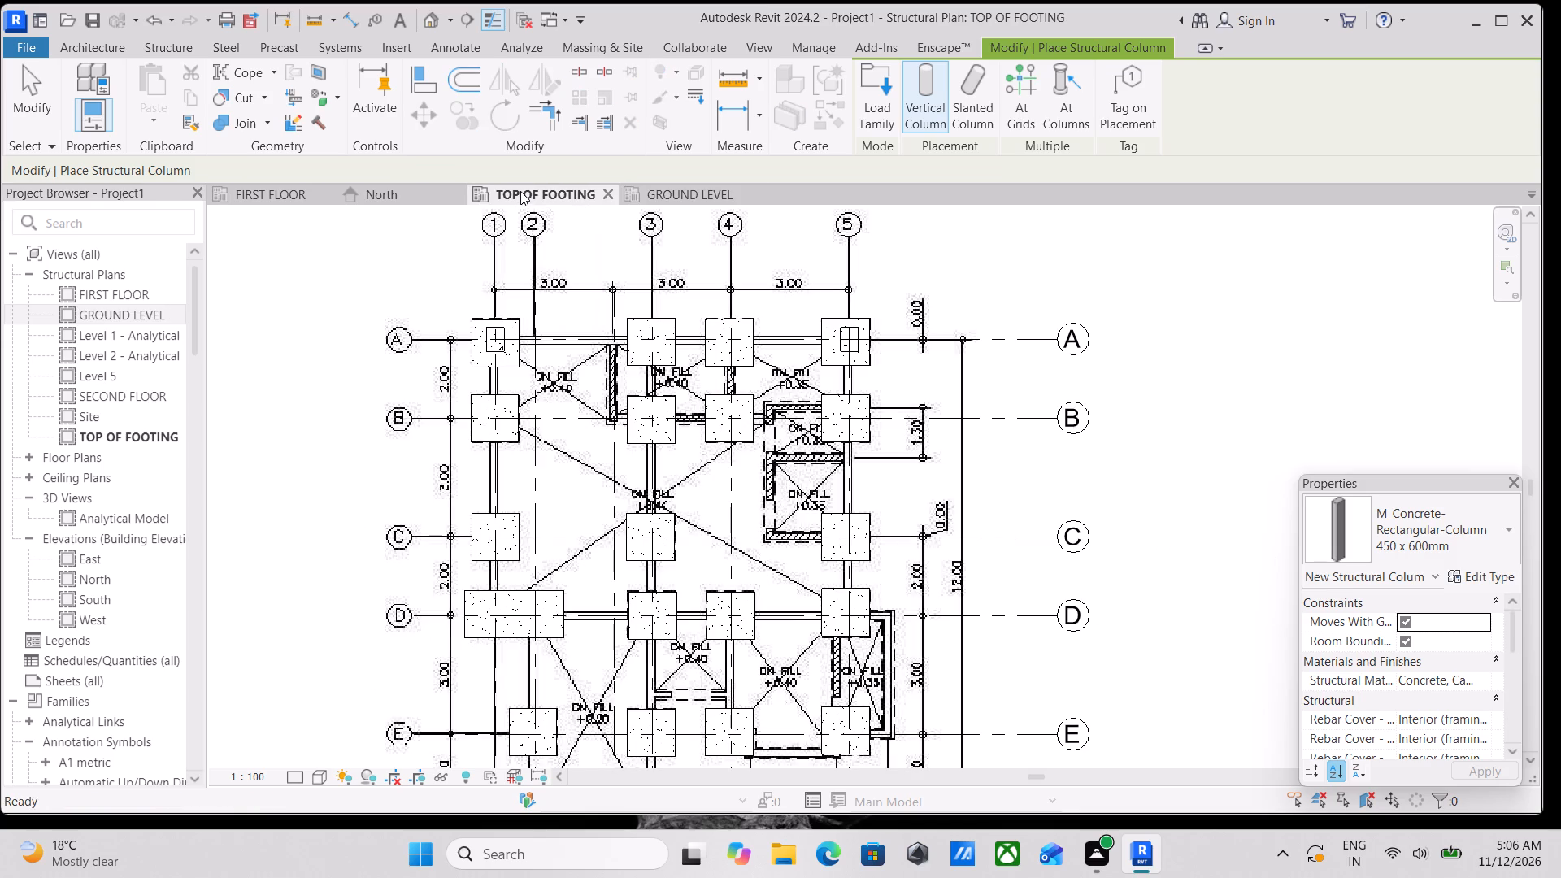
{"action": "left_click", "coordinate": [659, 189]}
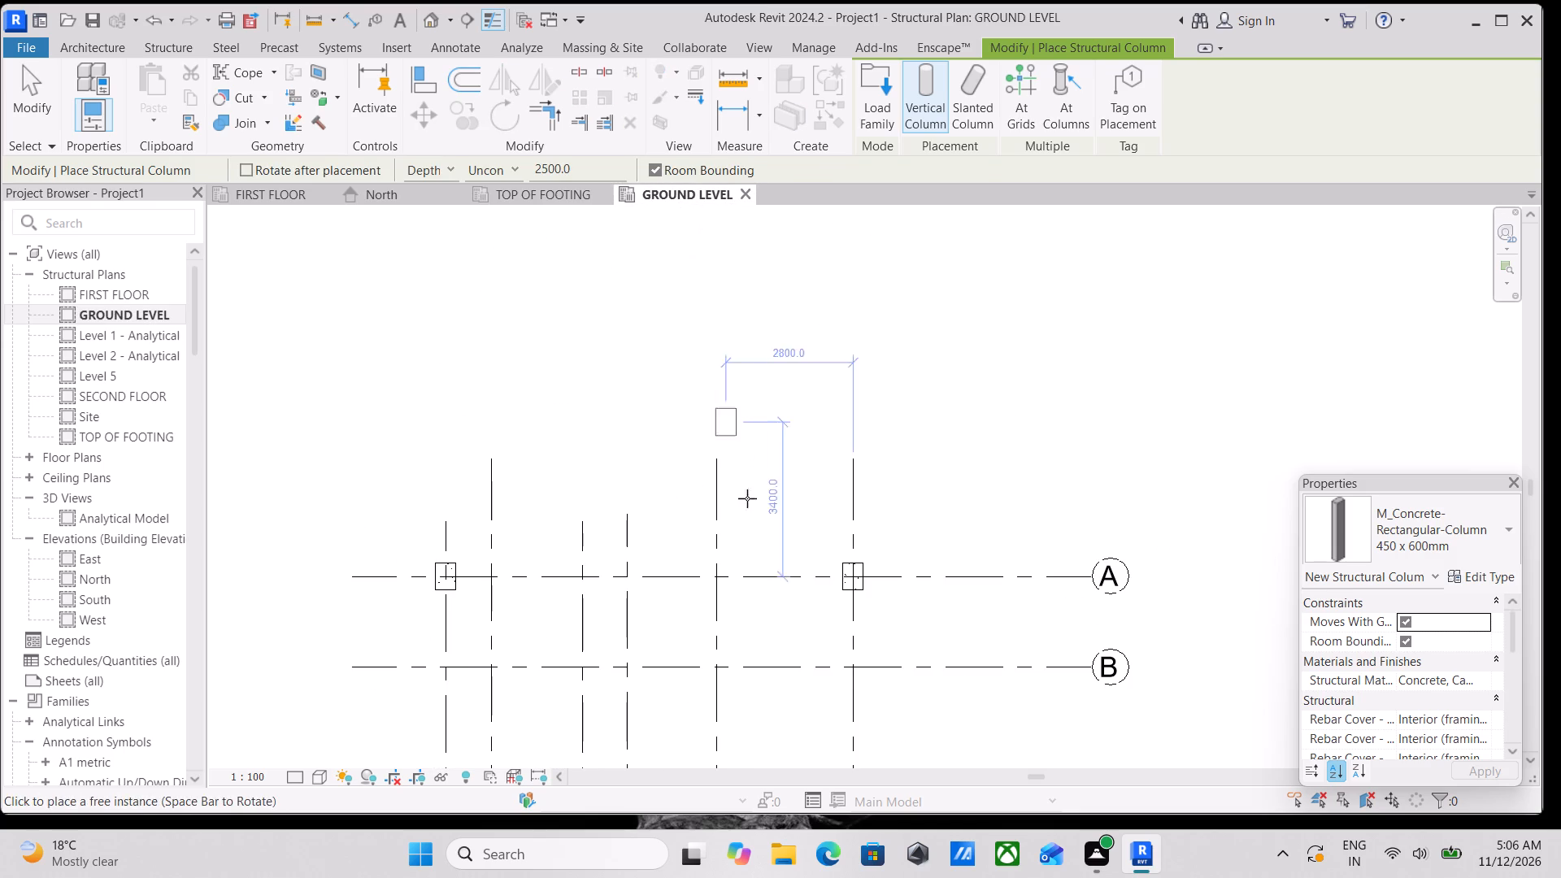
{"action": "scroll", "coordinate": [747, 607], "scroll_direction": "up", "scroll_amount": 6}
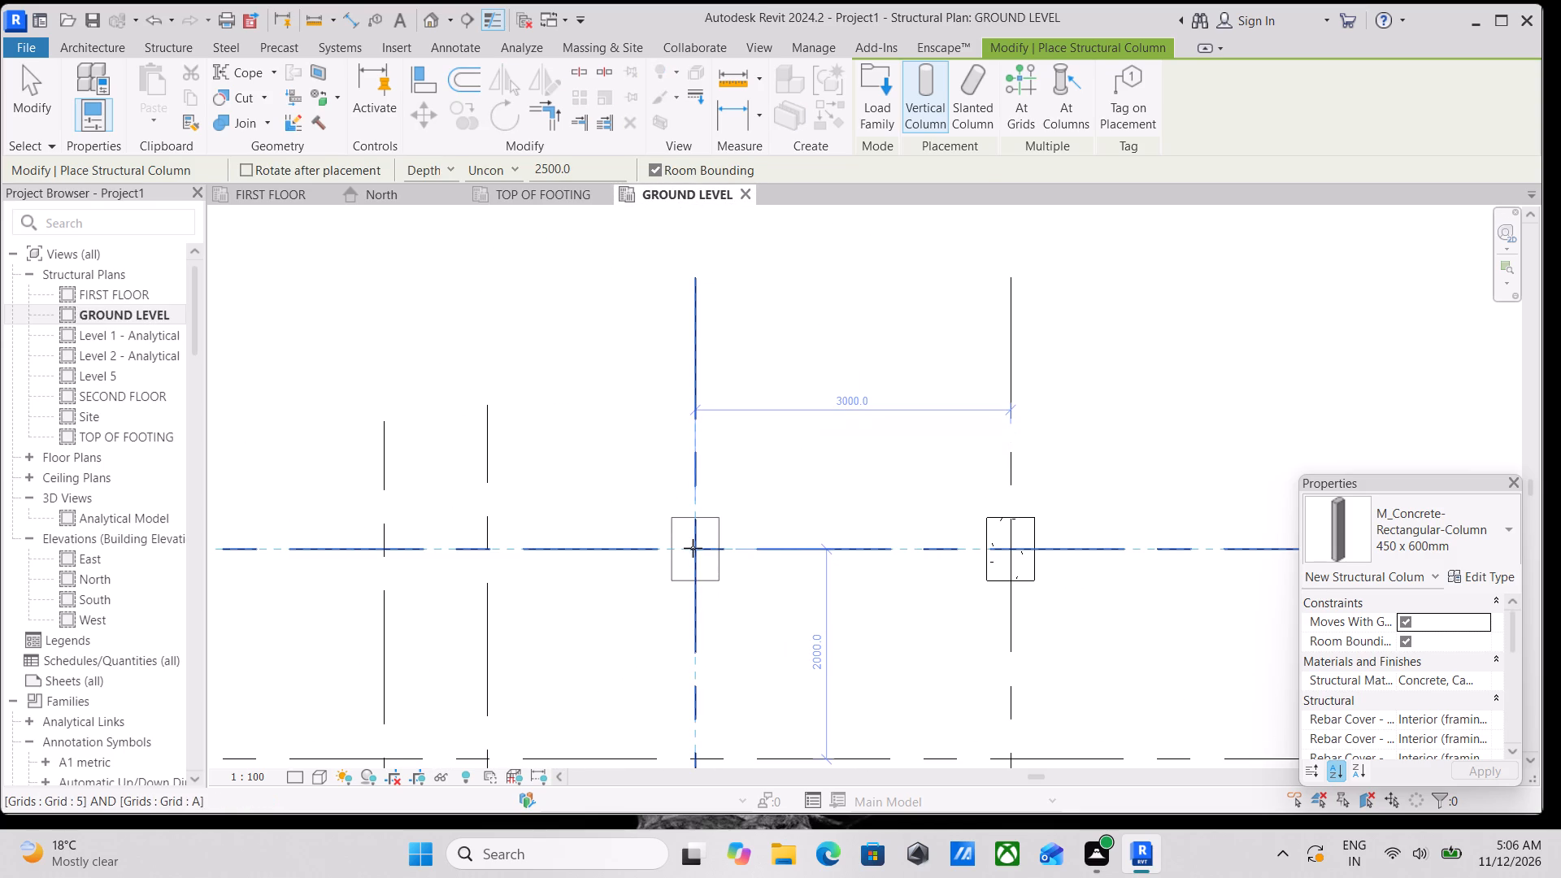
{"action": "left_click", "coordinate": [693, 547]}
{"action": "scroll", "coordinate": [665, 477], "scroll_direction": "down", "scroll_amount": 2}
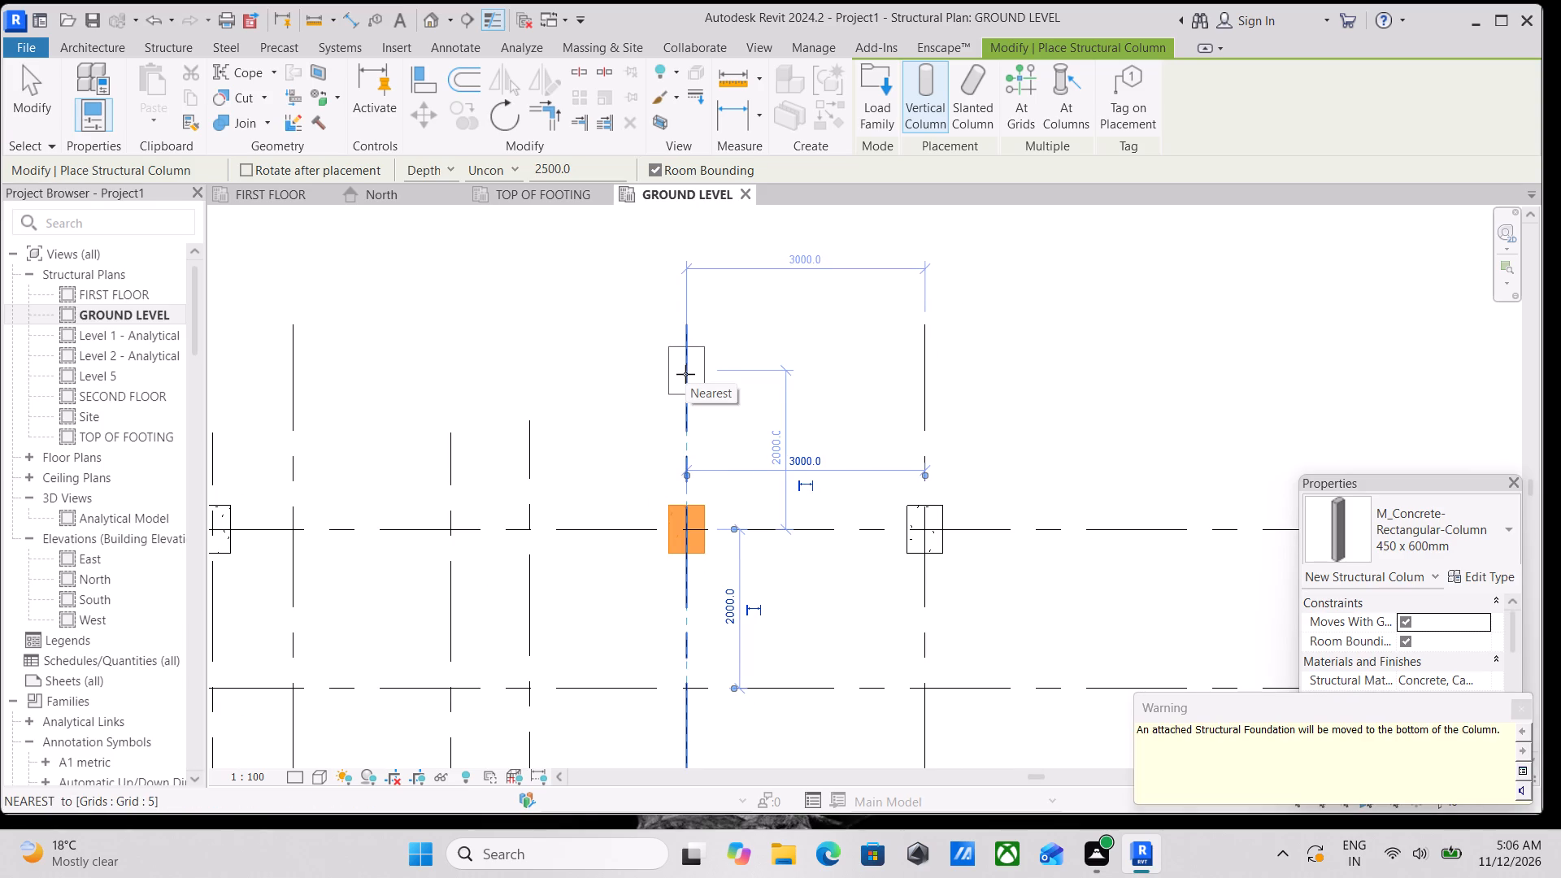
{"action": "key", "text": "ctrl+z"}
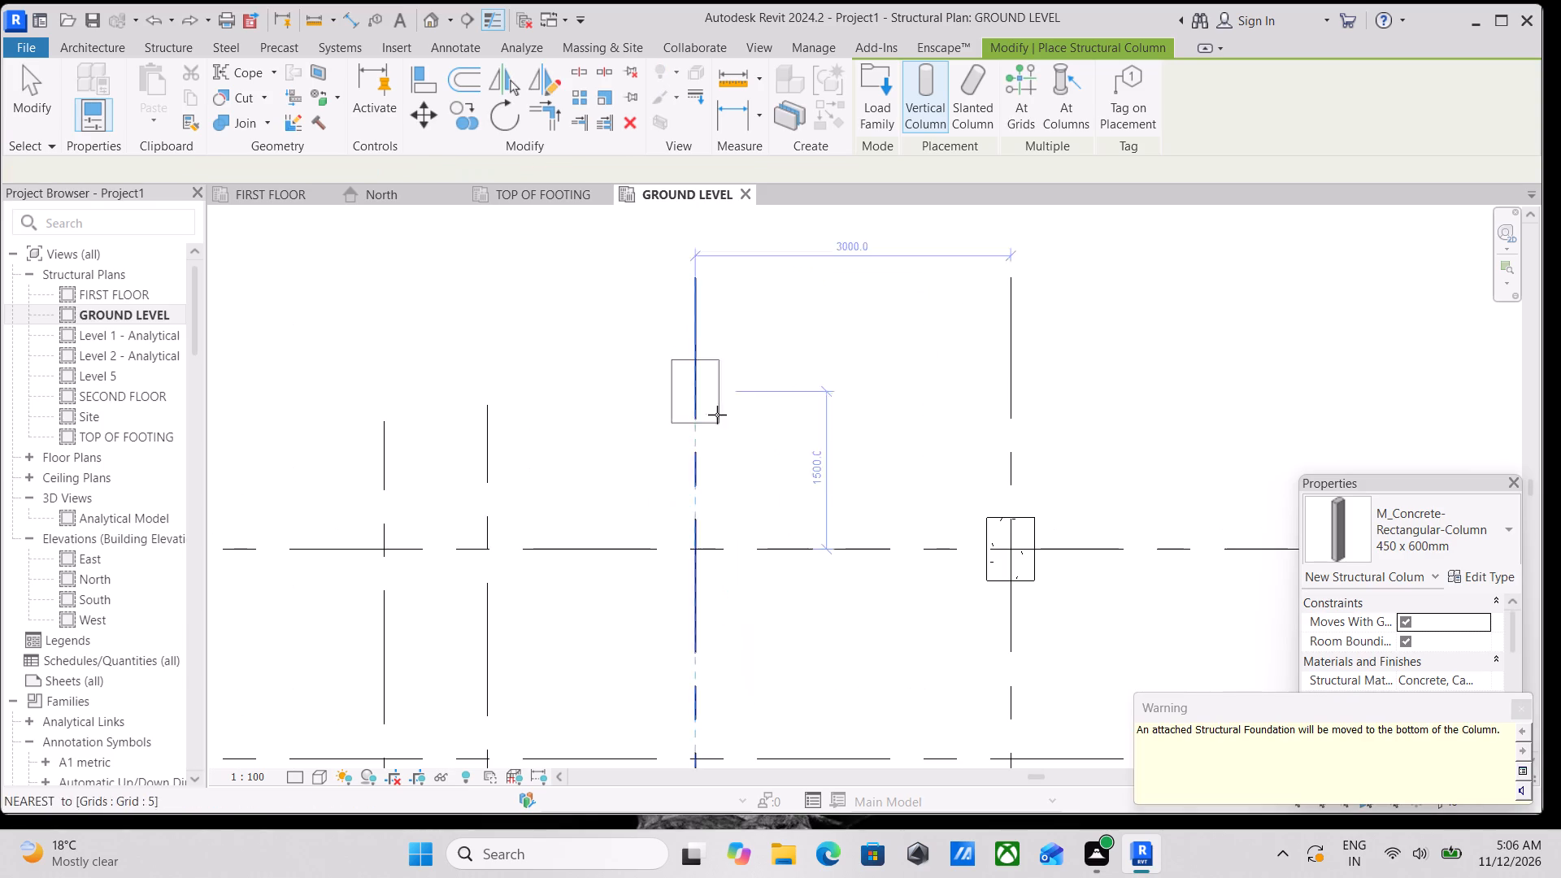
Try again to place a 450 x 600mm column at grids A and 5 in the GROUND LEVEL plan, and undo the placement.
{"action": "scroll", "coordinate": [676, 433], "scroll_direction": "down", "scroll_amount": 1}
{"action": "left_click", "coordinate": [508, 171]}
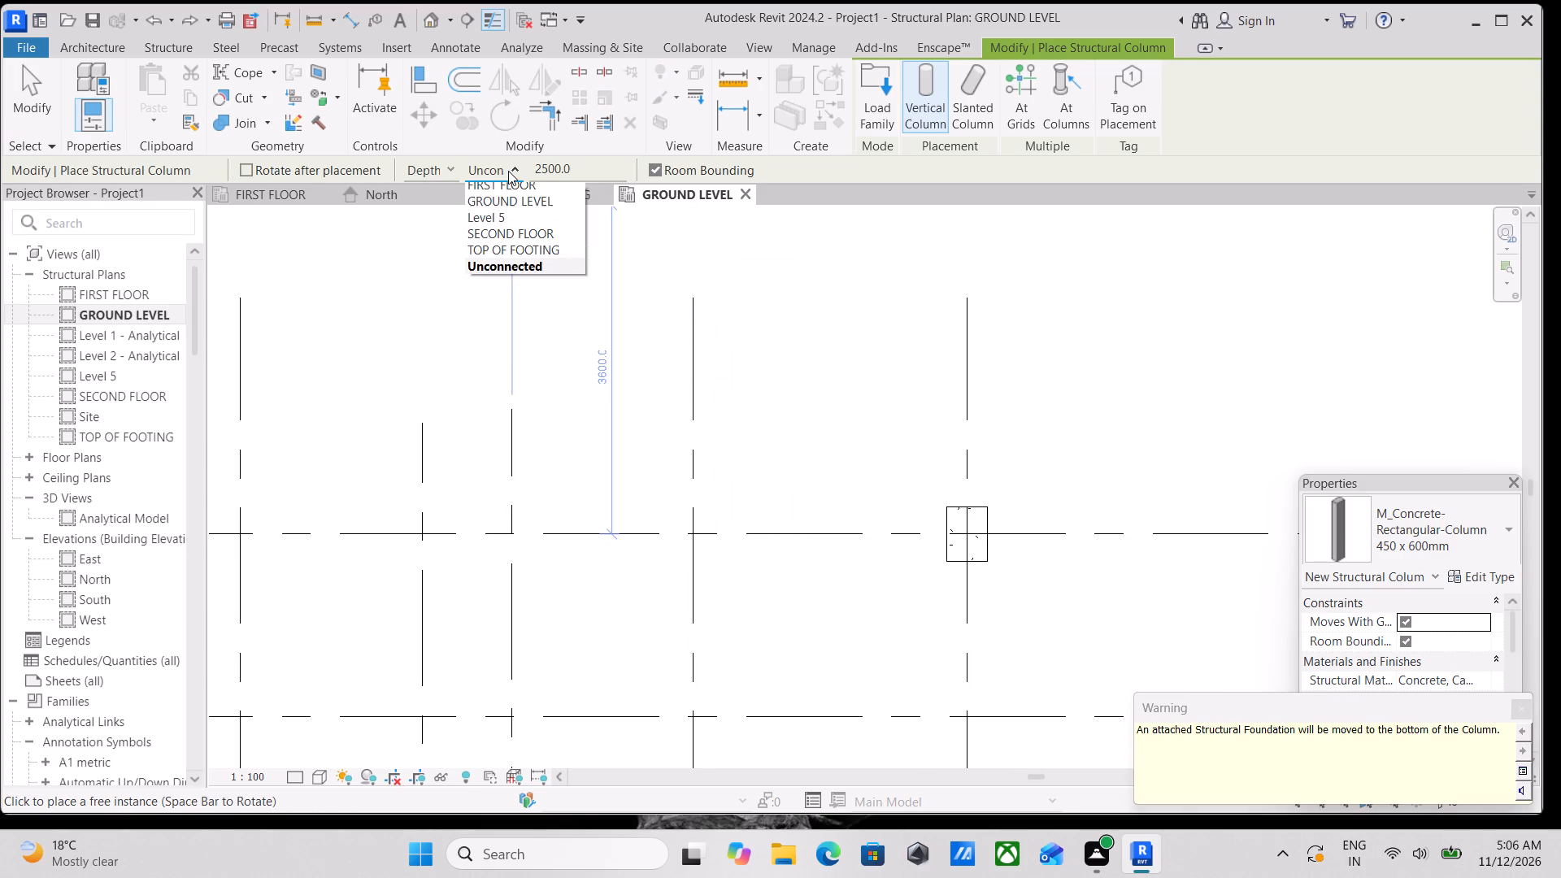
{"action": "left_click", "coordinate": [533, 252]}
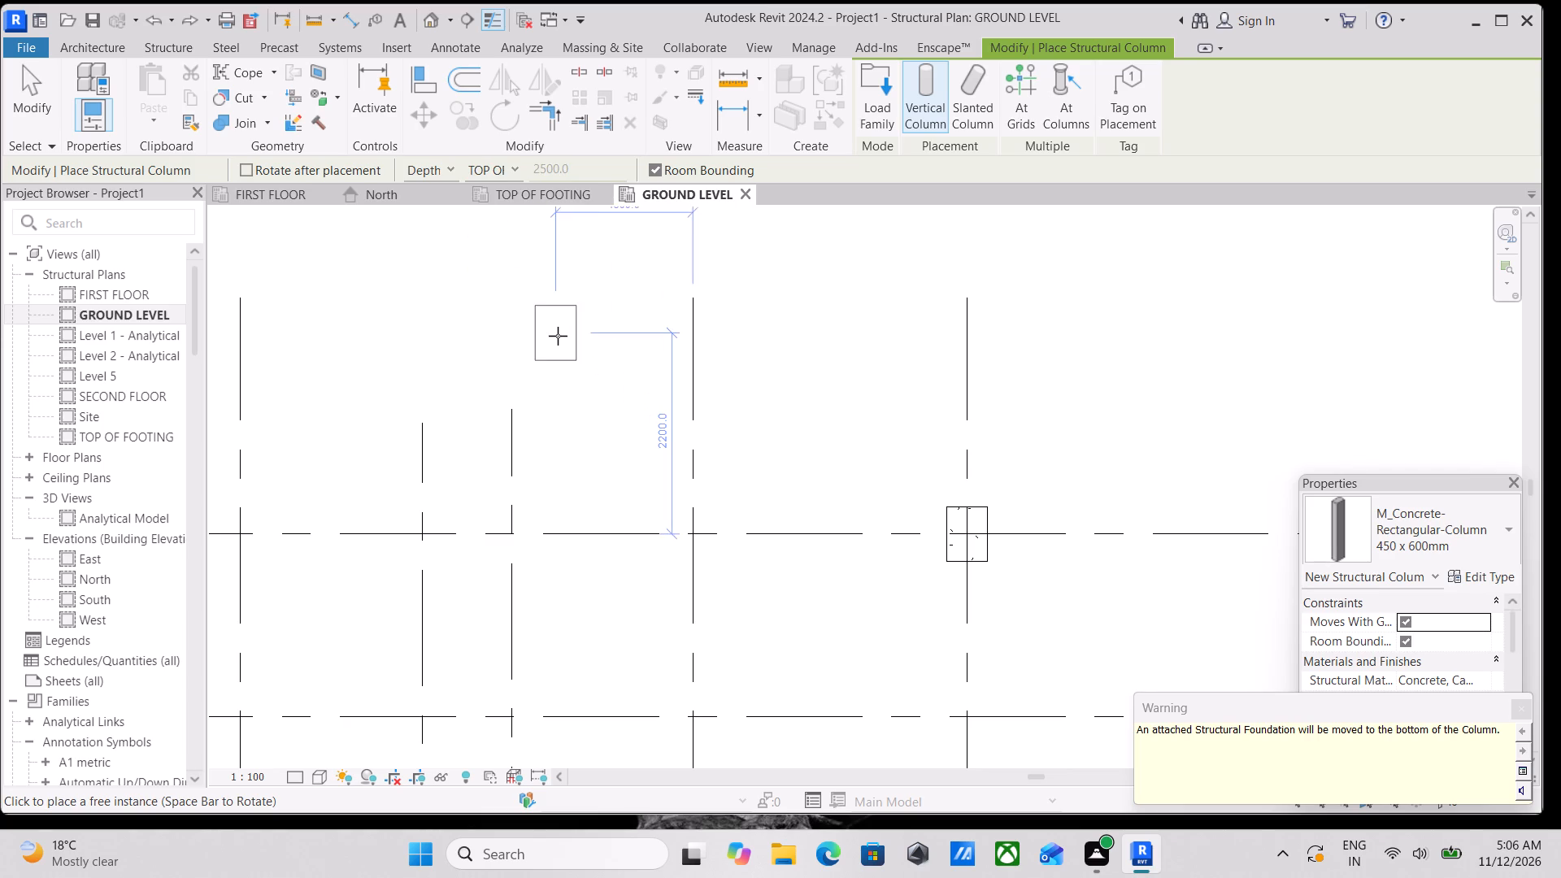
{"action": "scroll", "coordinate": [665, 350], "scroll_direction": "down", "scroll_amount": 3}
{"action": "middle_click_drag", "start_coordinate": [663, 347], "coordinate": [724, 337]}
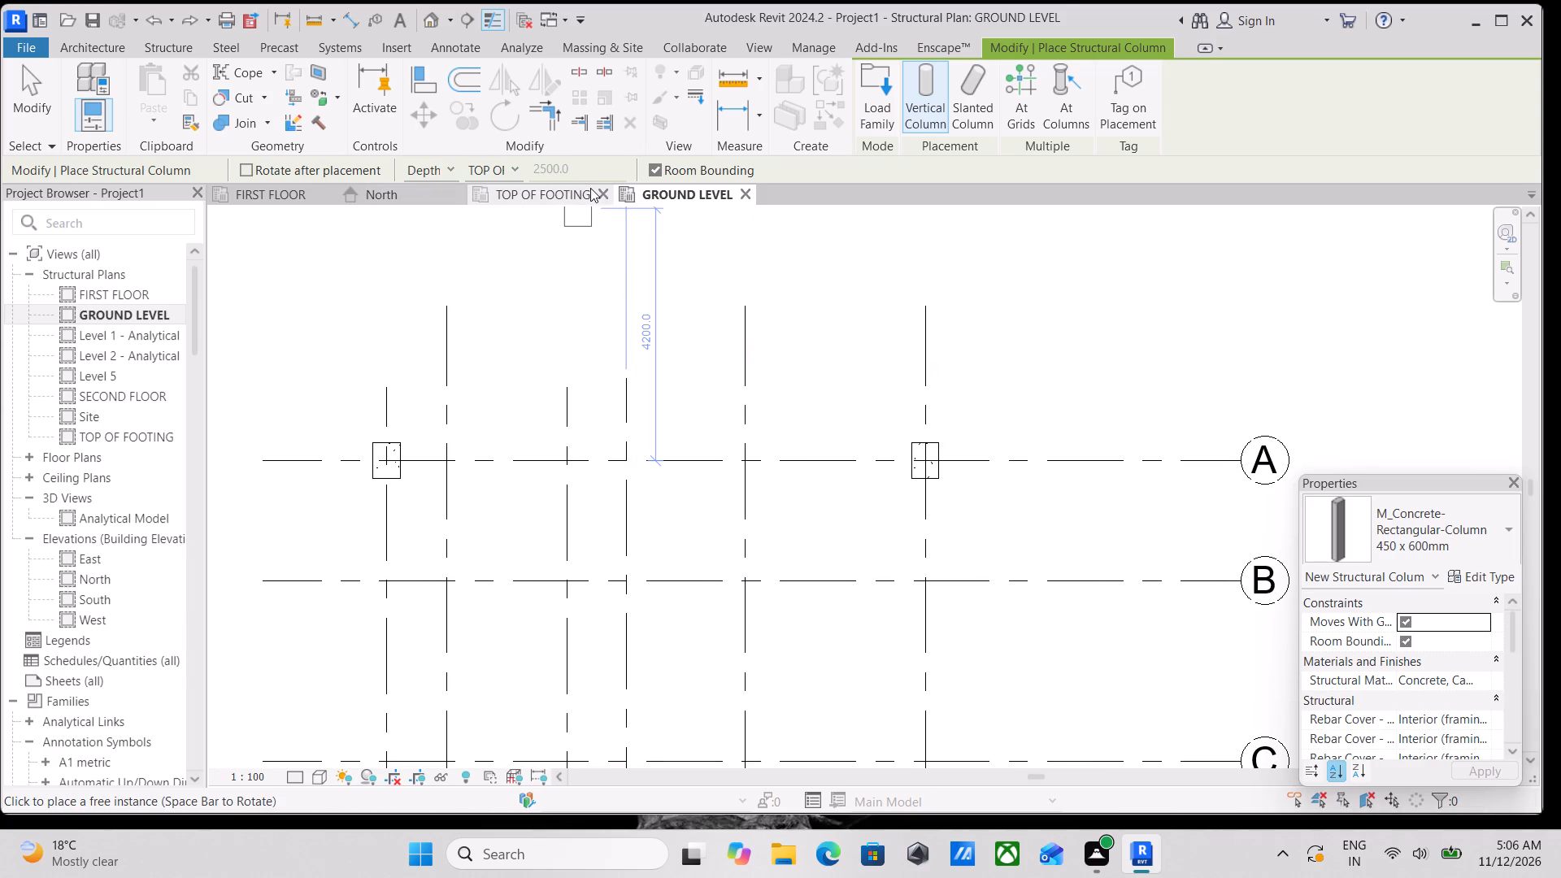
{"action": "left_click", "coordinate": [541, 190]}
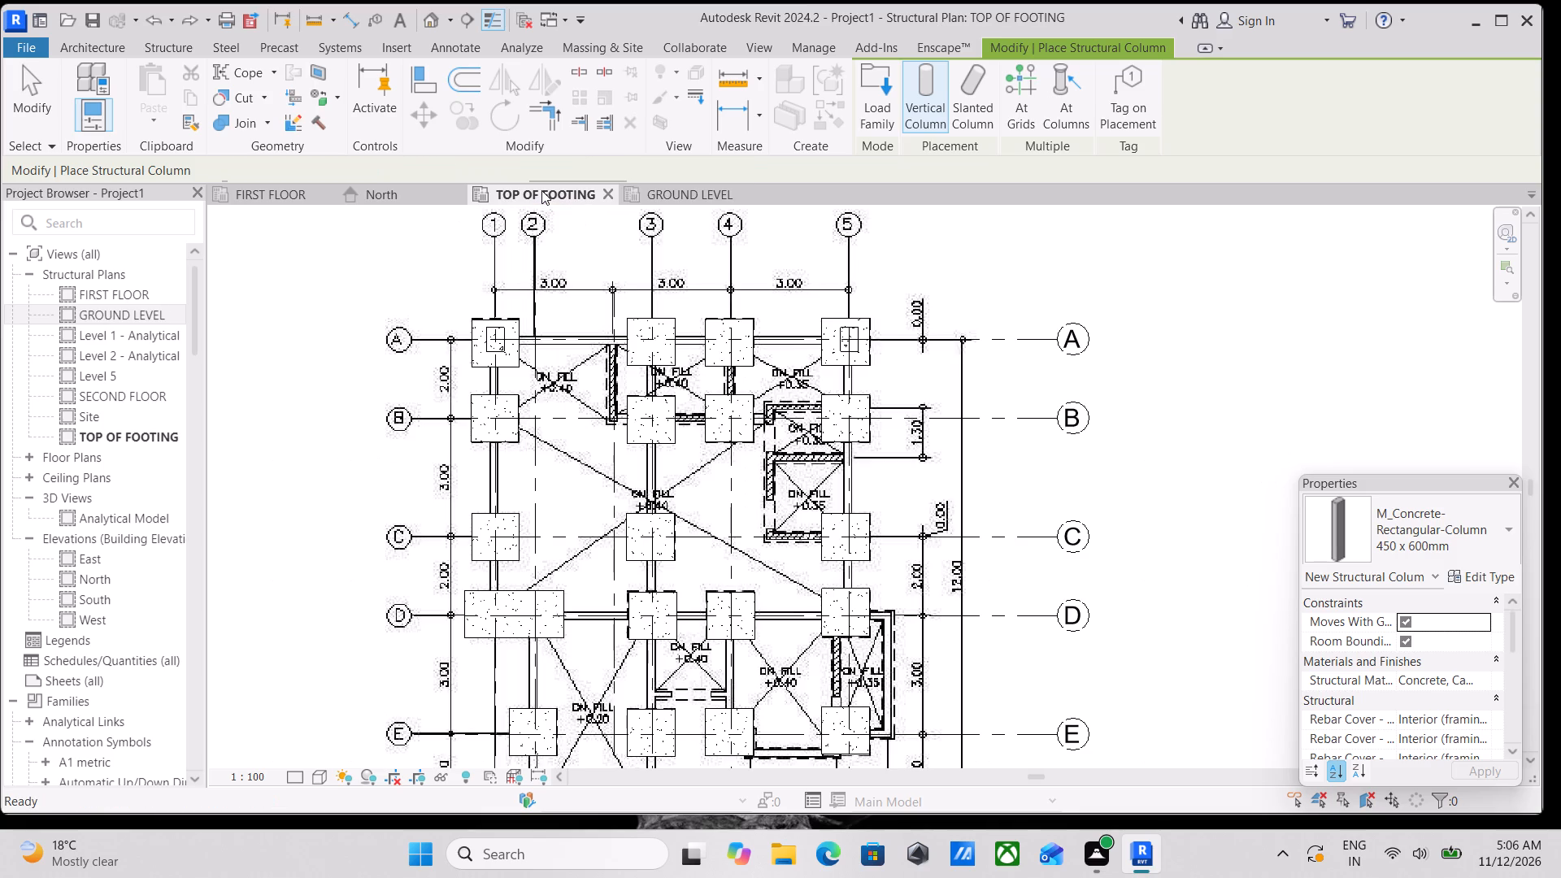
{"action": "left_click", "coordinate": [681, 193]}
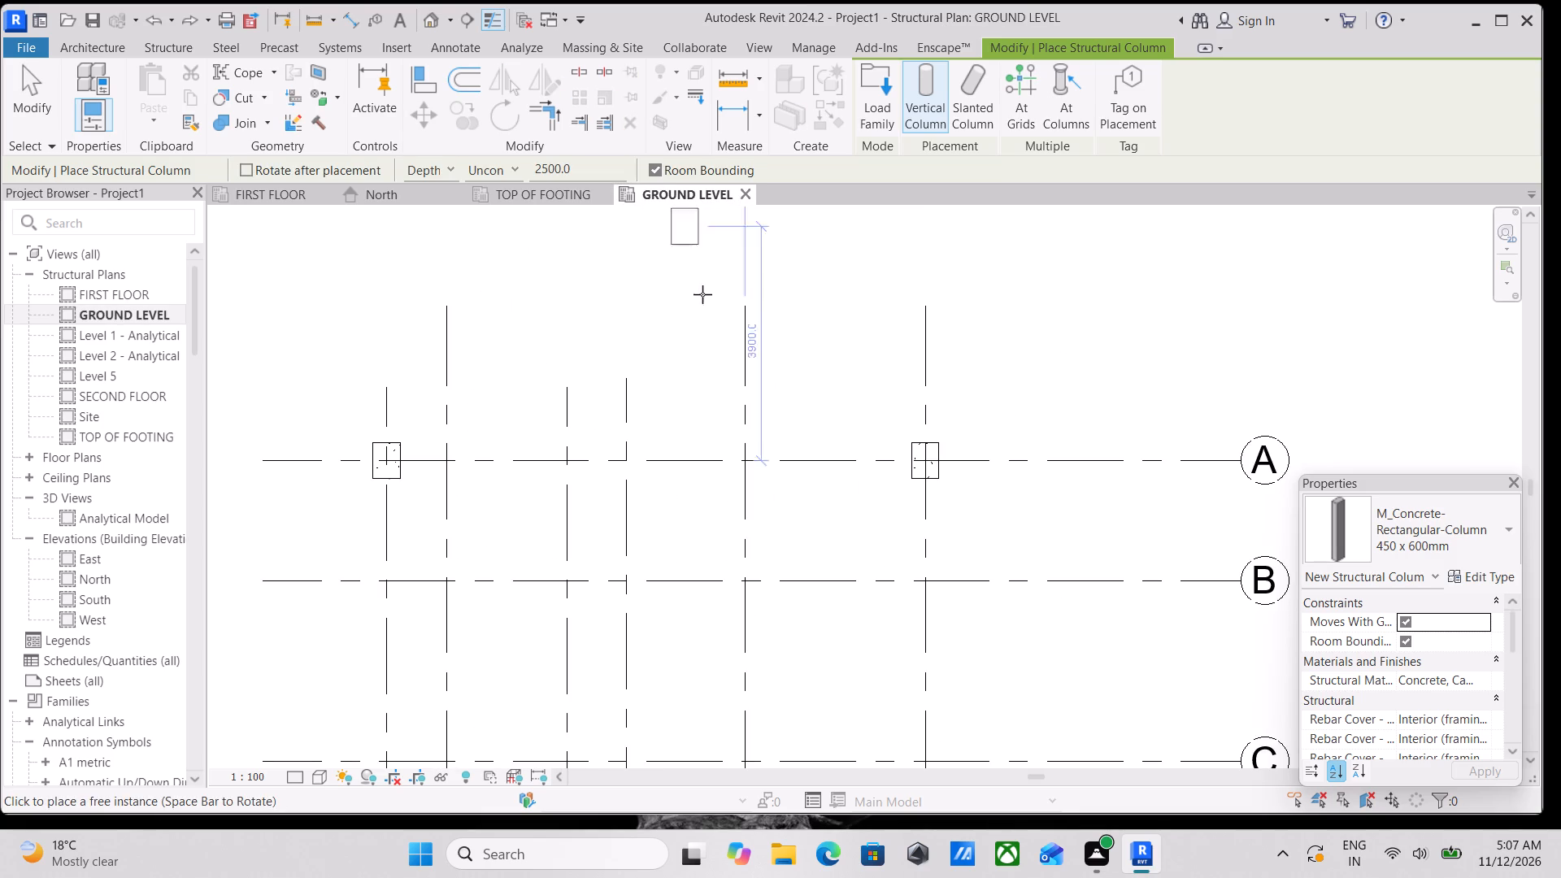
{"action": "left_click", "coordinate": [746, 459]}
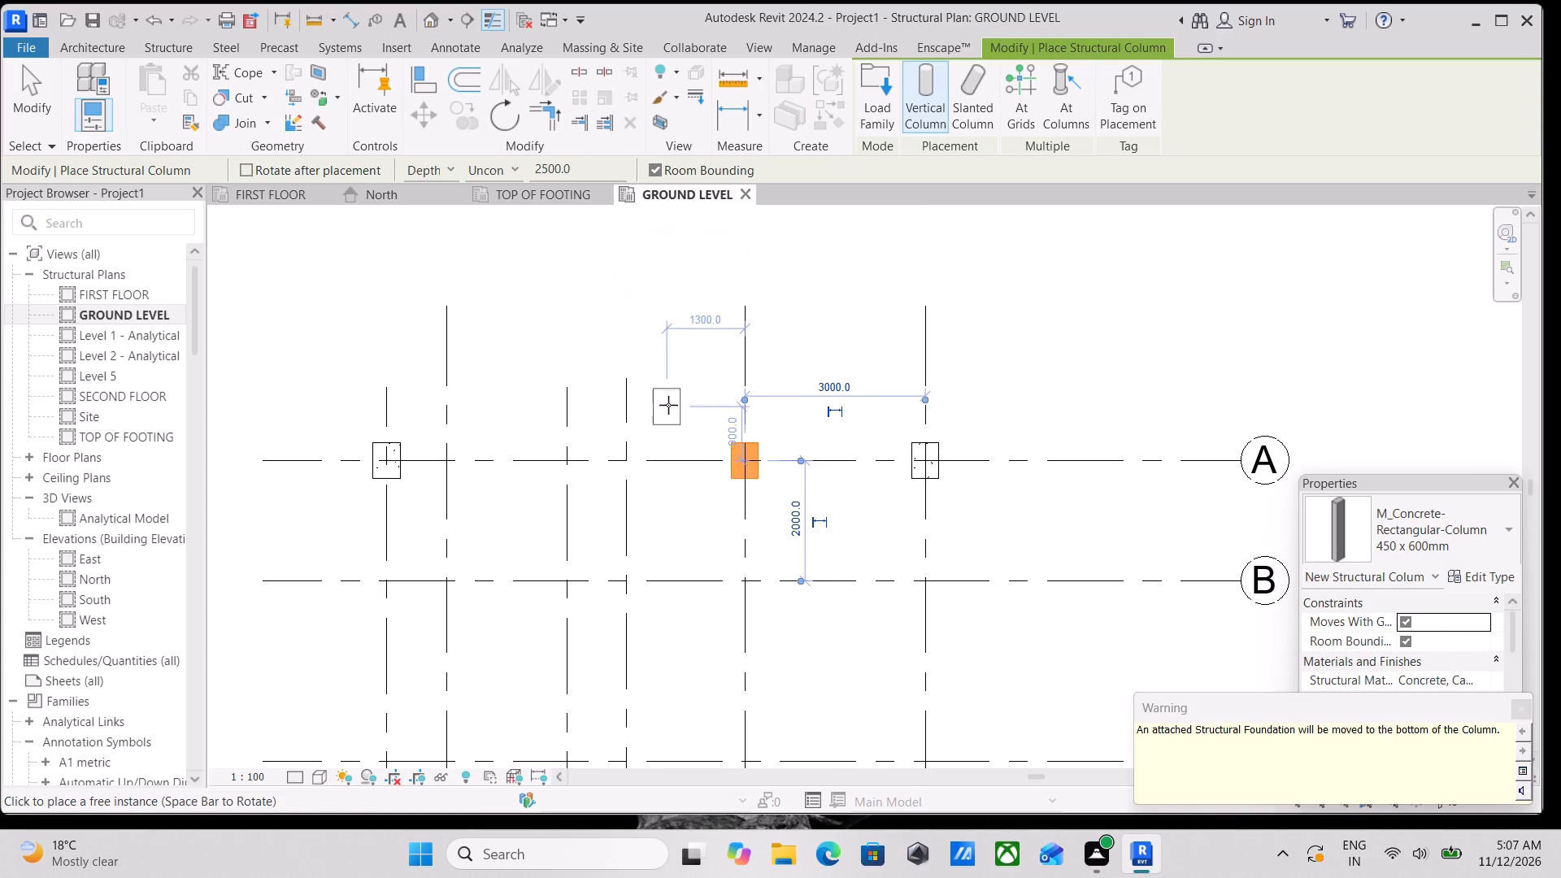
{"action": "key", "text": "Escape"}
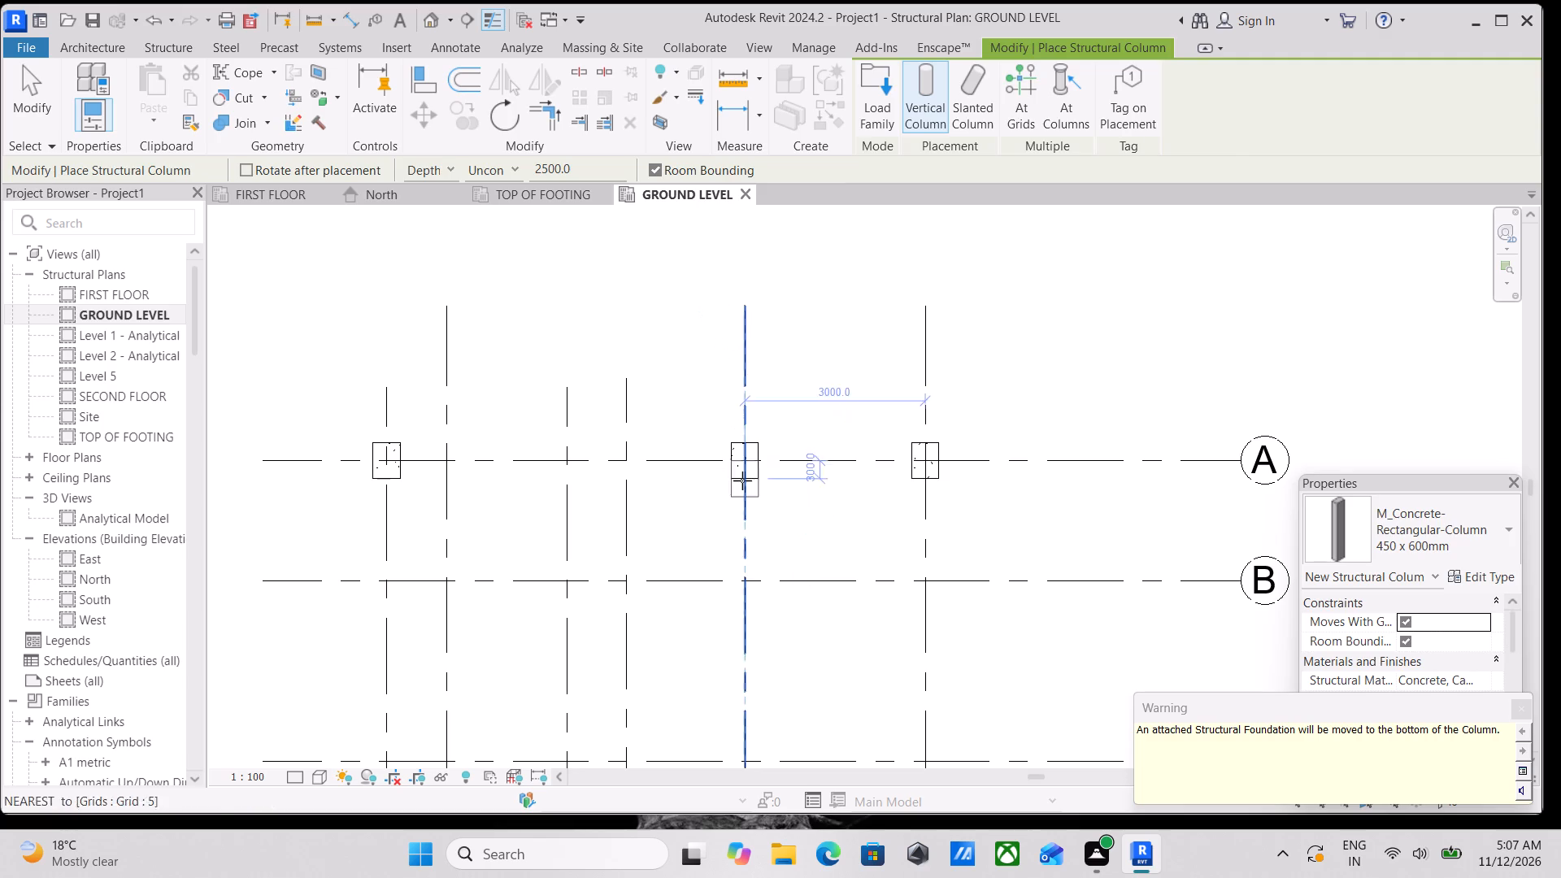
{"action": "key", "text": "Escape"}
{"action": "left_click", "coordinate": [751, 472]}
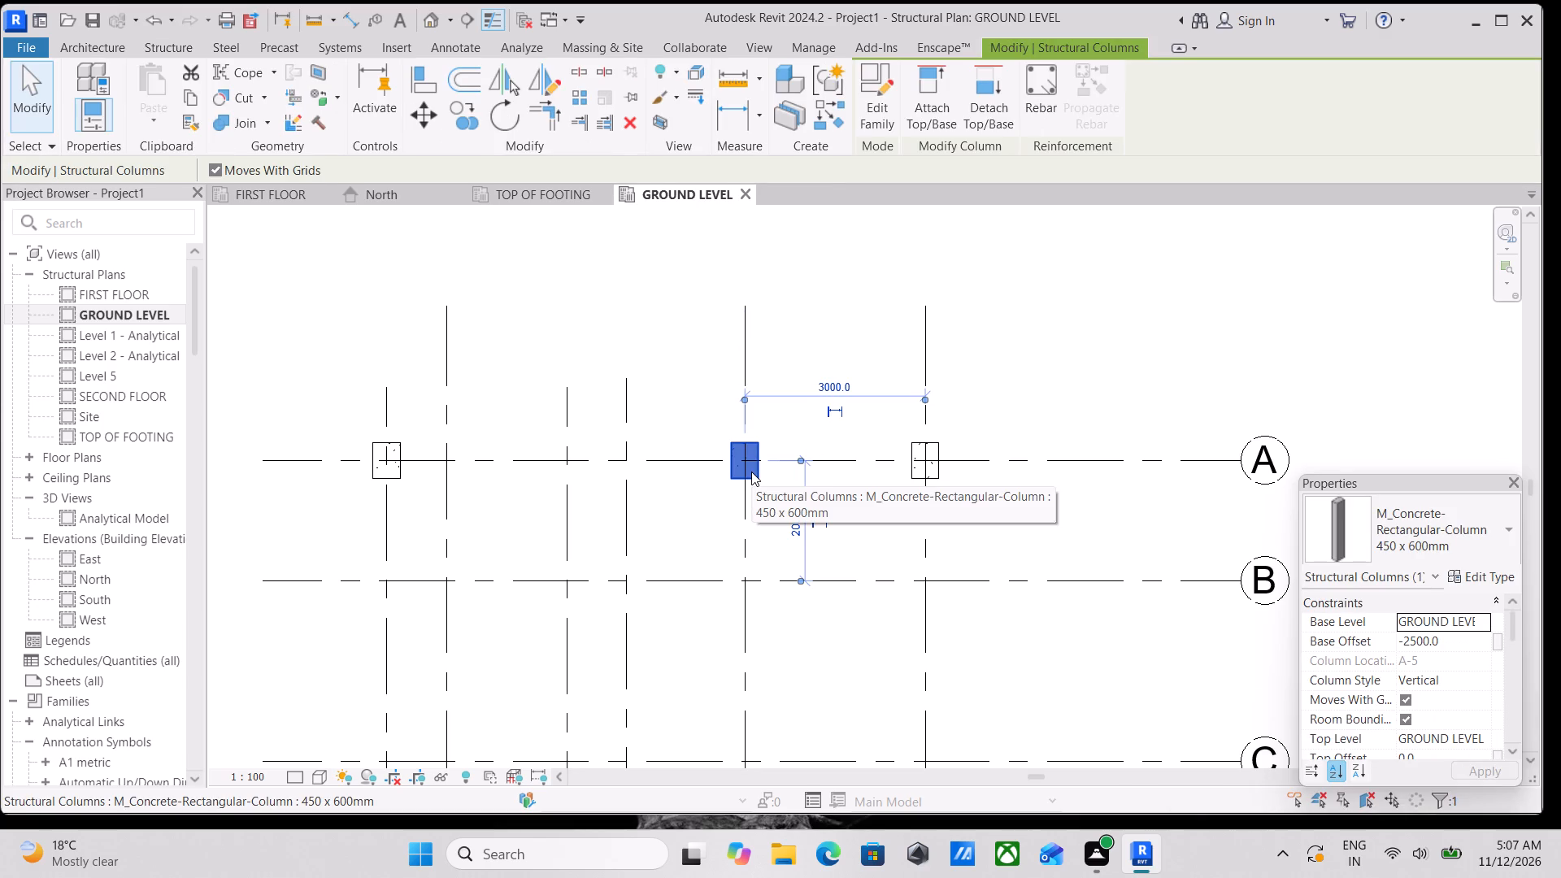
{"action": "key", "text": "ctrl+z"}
Create columns similar to the one at grids A and 6, at A-5 and A-4, with depth set to TOP OF FOOTING.
{"action": "scroll", "coordinate": [674, 368], "scroll_direction": "down", "scroll_amount": 2}
{"action": "middle_click_drag", "start_coordinate": [674, 368], "coordinate": [683, 385]}
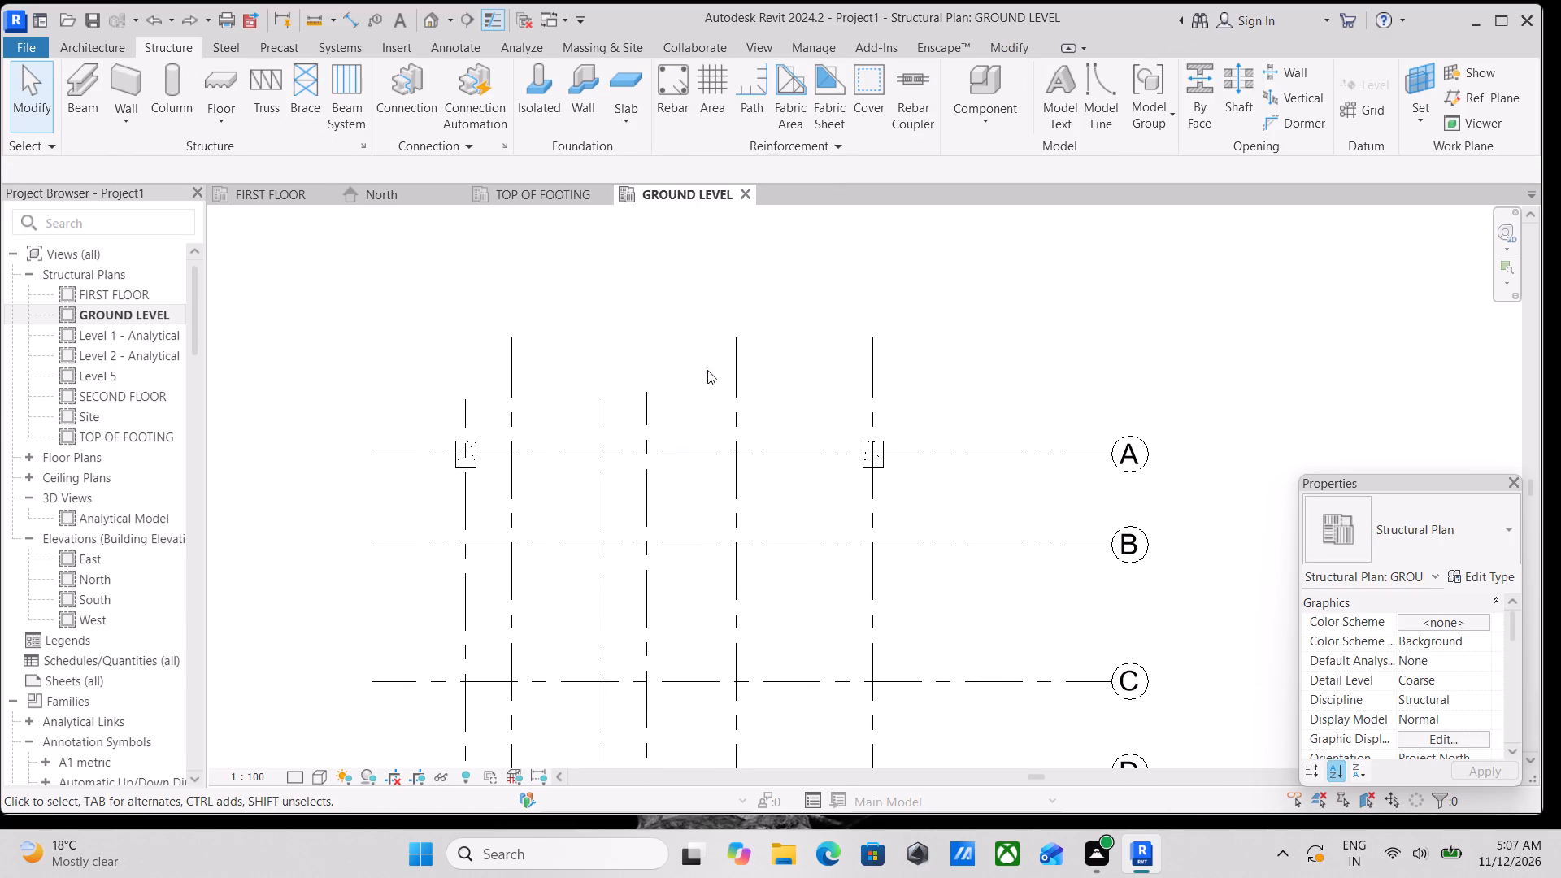
{"action": "left_click", "coordinate": [884, 459]}
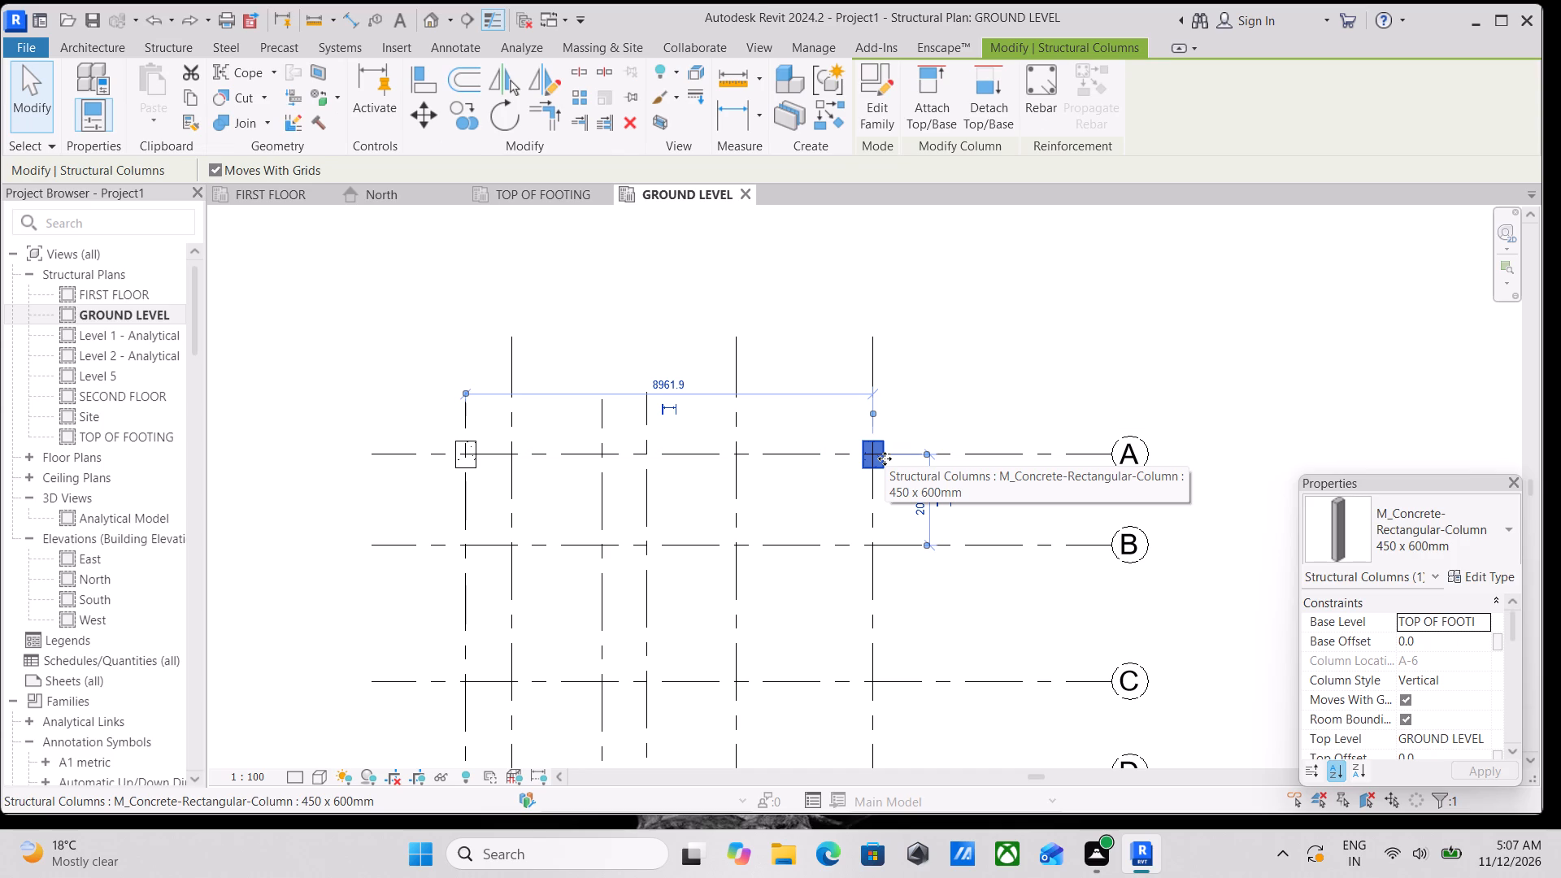
{"action": "key", "text": "c"}
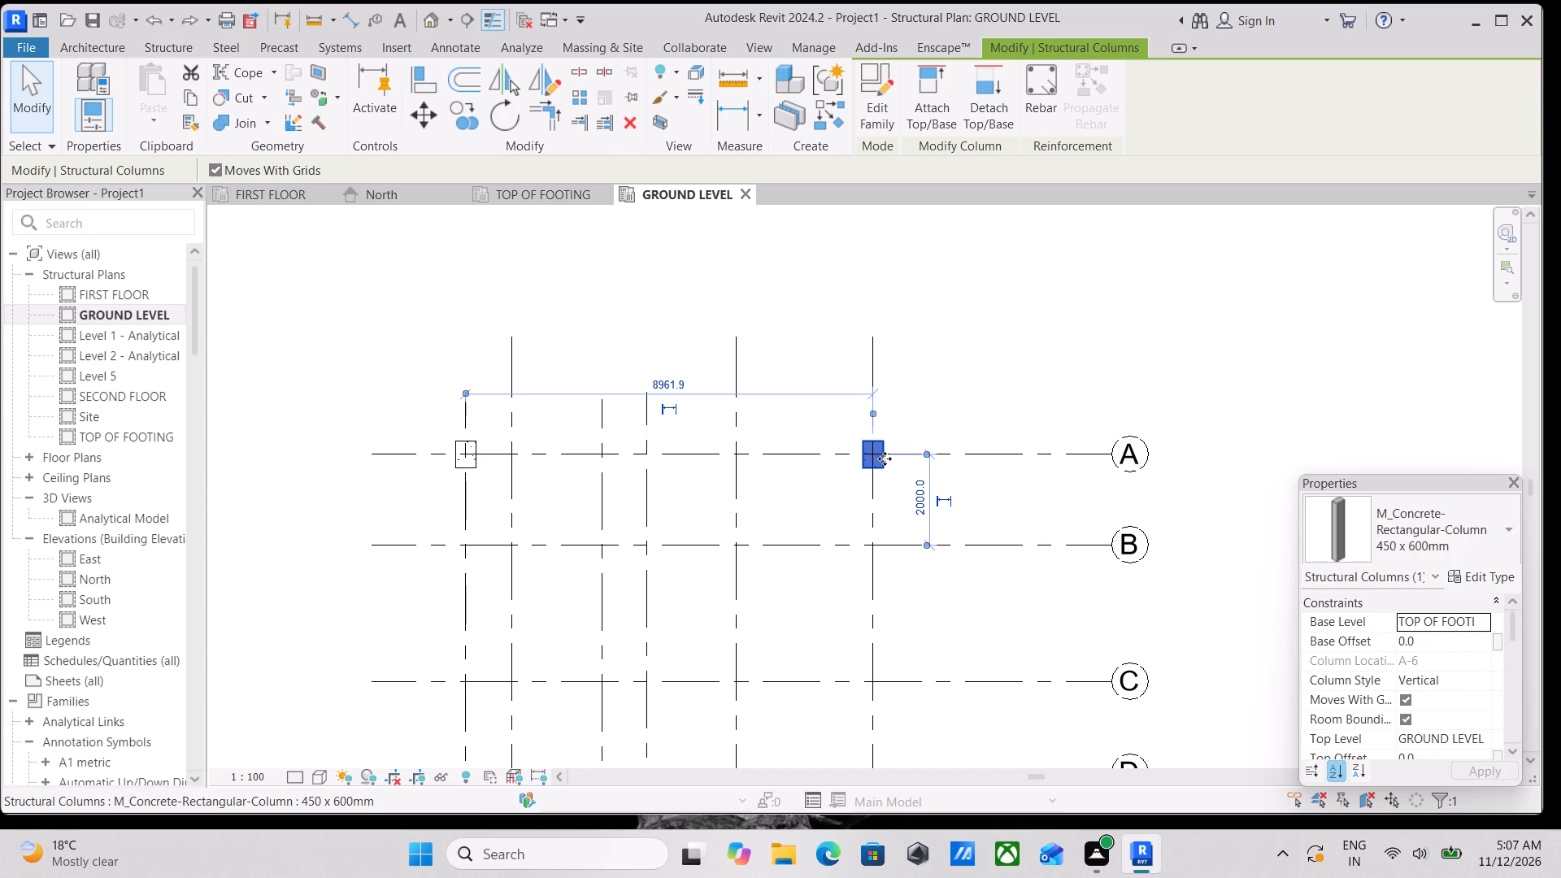
{"action": "key", "text": "s"}
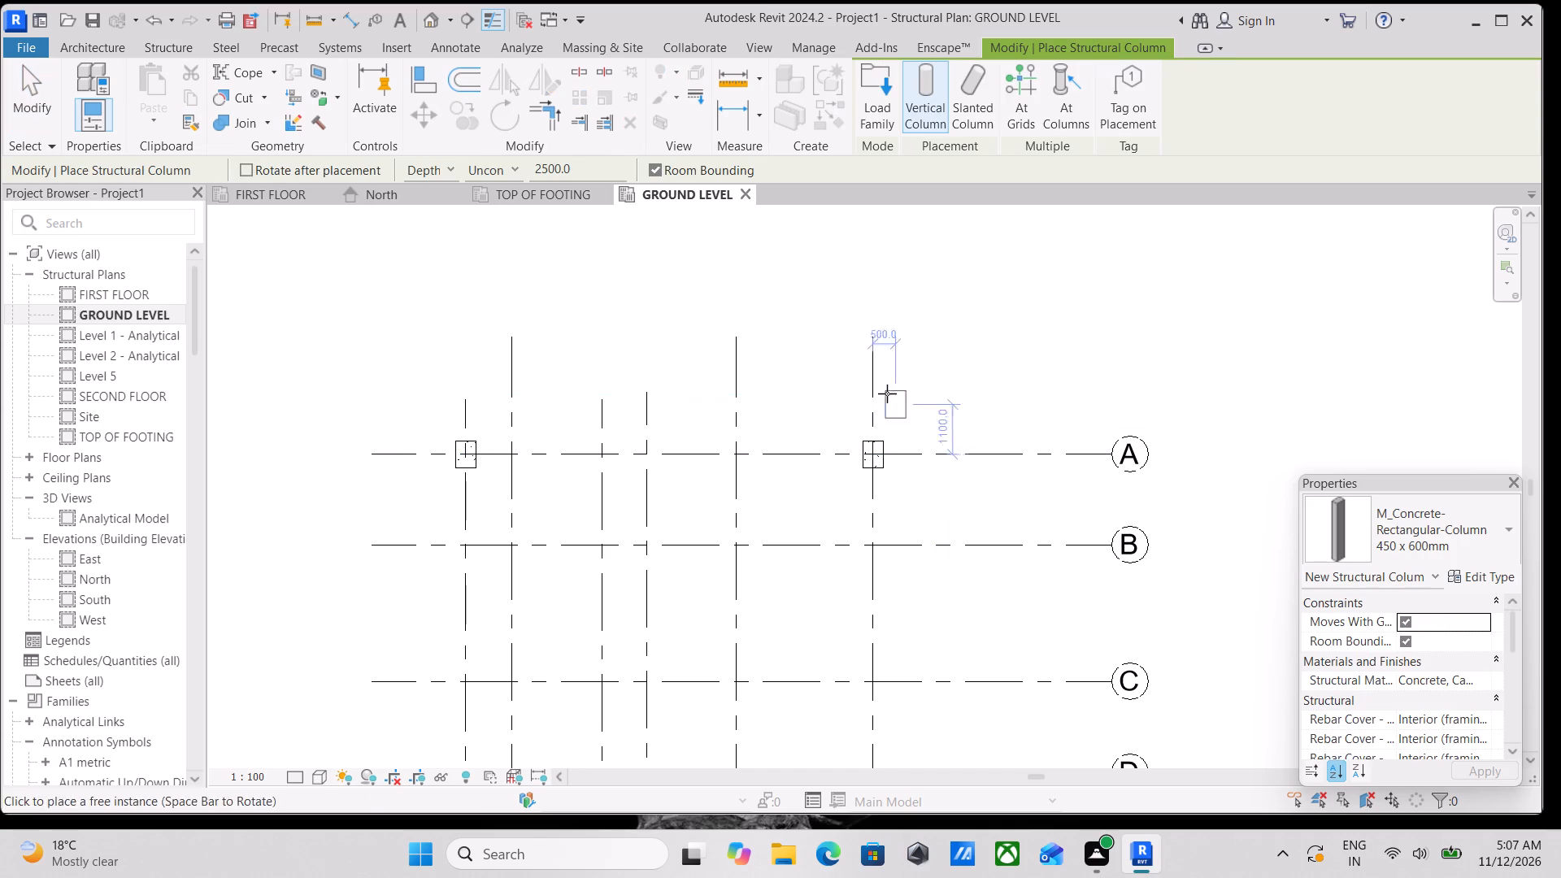
{"action": "scroll", "coordinate": [805, 441], "scroll_direction": "up", "scroll_amount": 2}
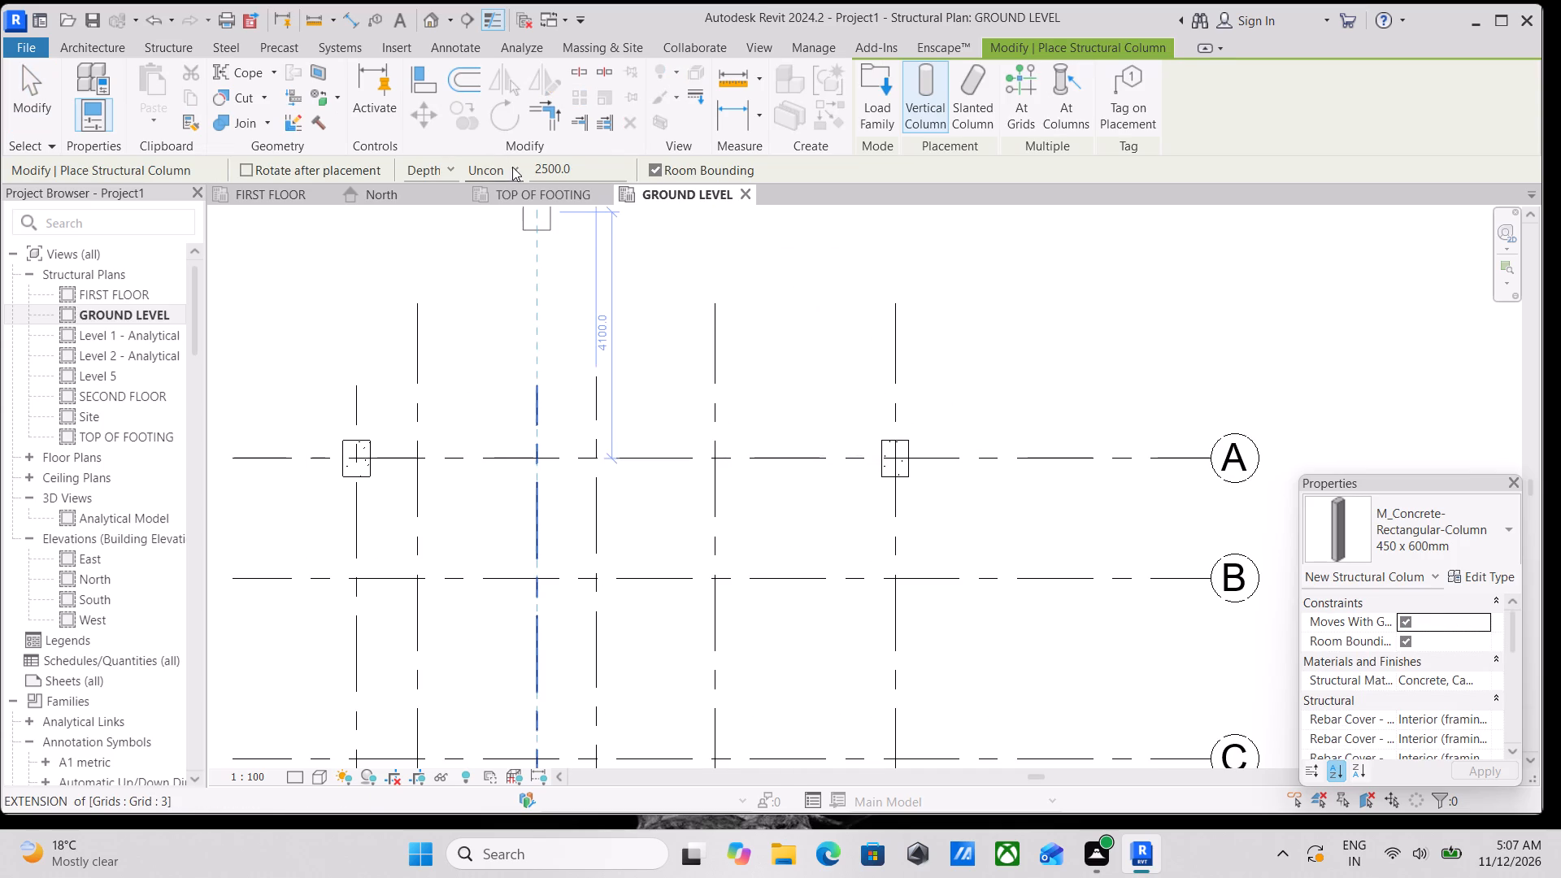
{"action": "left_click", "coordinate": [514, 167]}
{"action": "left_click", "coordinate": [541, 255]}
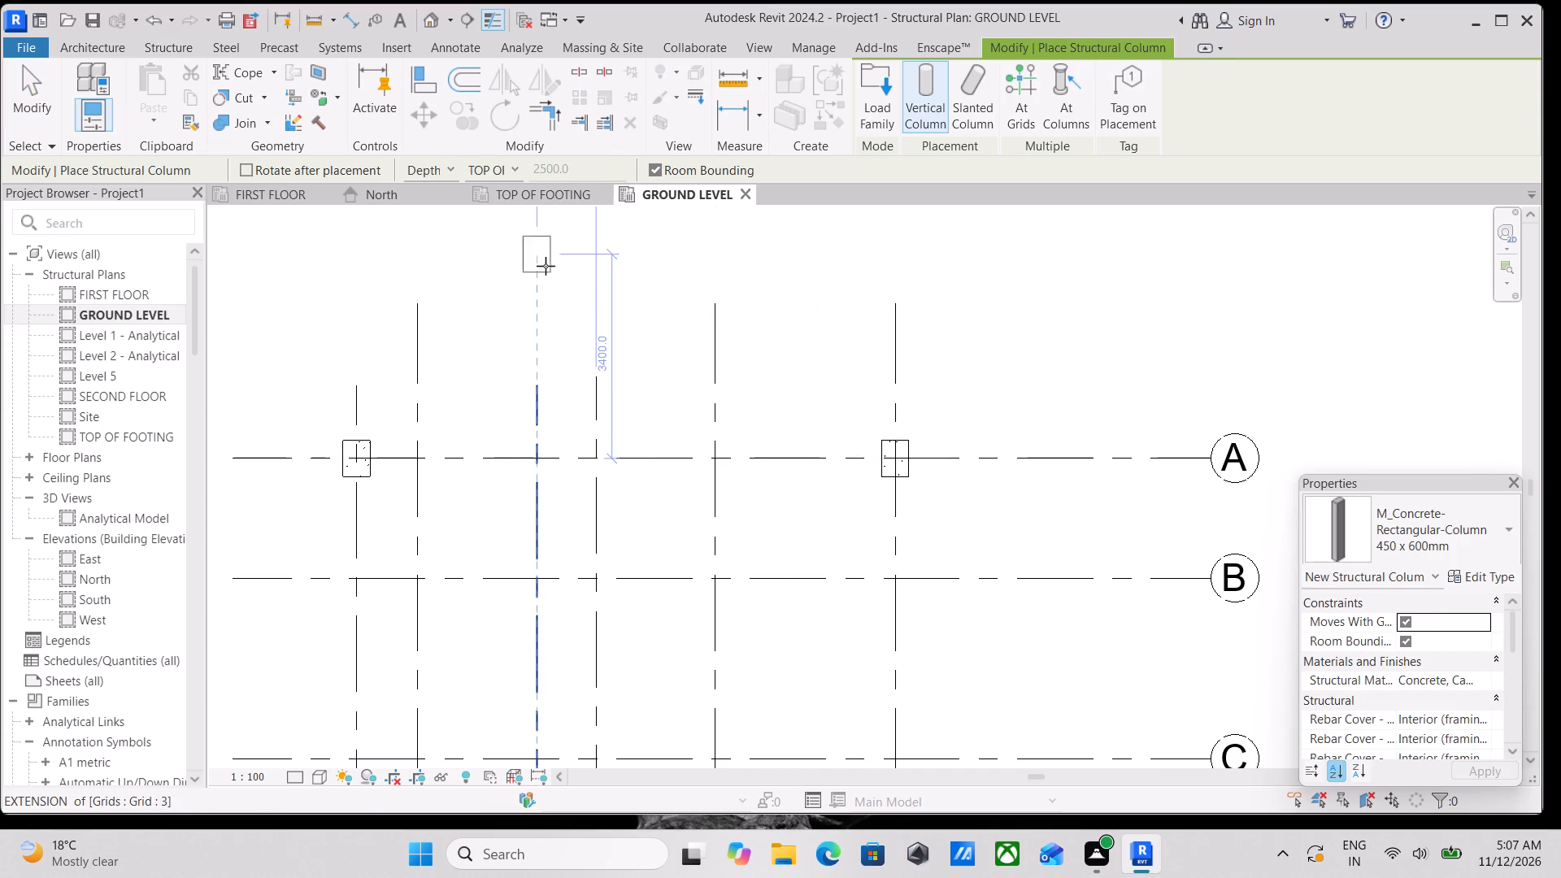
{"action": "scroll", "coordinate": [707, 473], "scroll_direction": "up", "scroll_amount": 2}
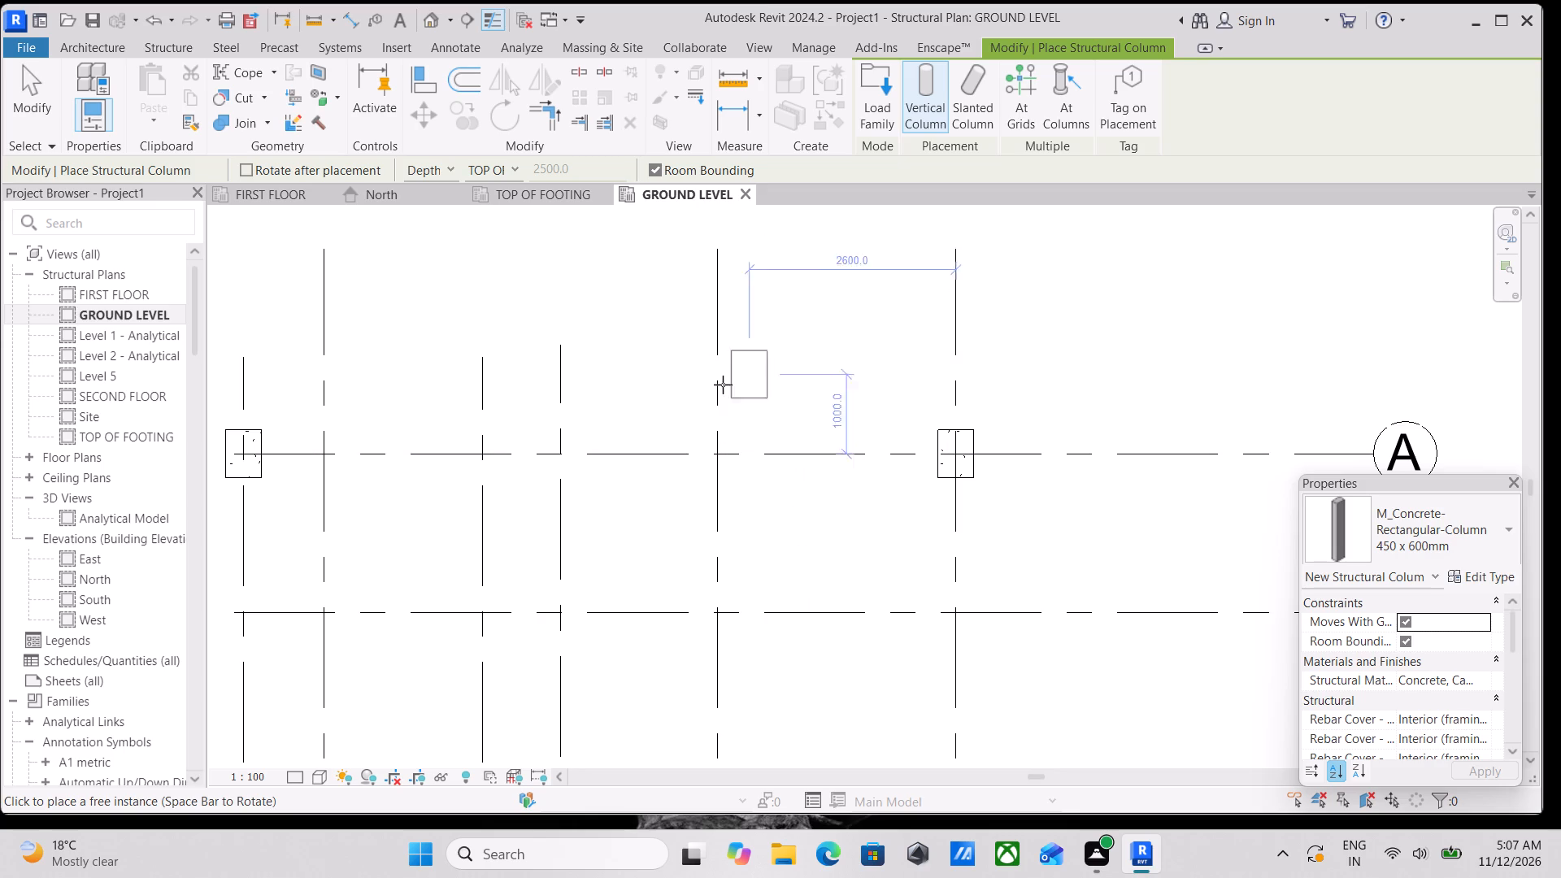
{"action": "scroll", "coordinate": [706, 421], "scroll_direction": "up", "scroll_amount": 1}
{"action": "left_click", "coordinate": [717, 459]}
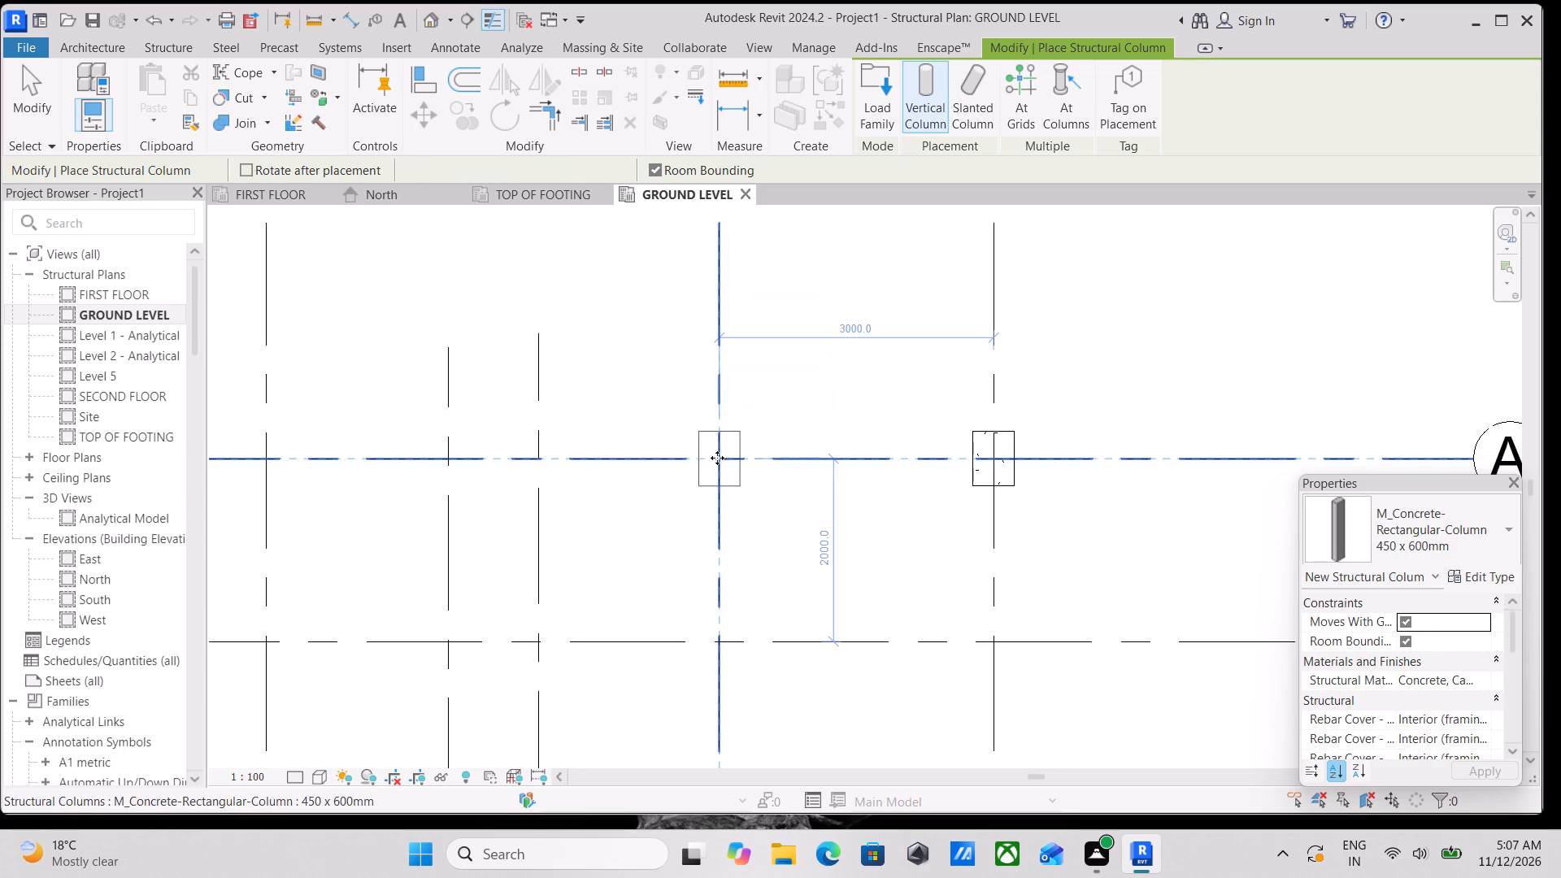
{"action": "scroll", "coordinate": [607, 419], "scroll_direction": "down", "scroll_amount": 2}
{"action": "middle_click_drag", "start_coordinate": [611, 419], "coordinate": [673, 425]}
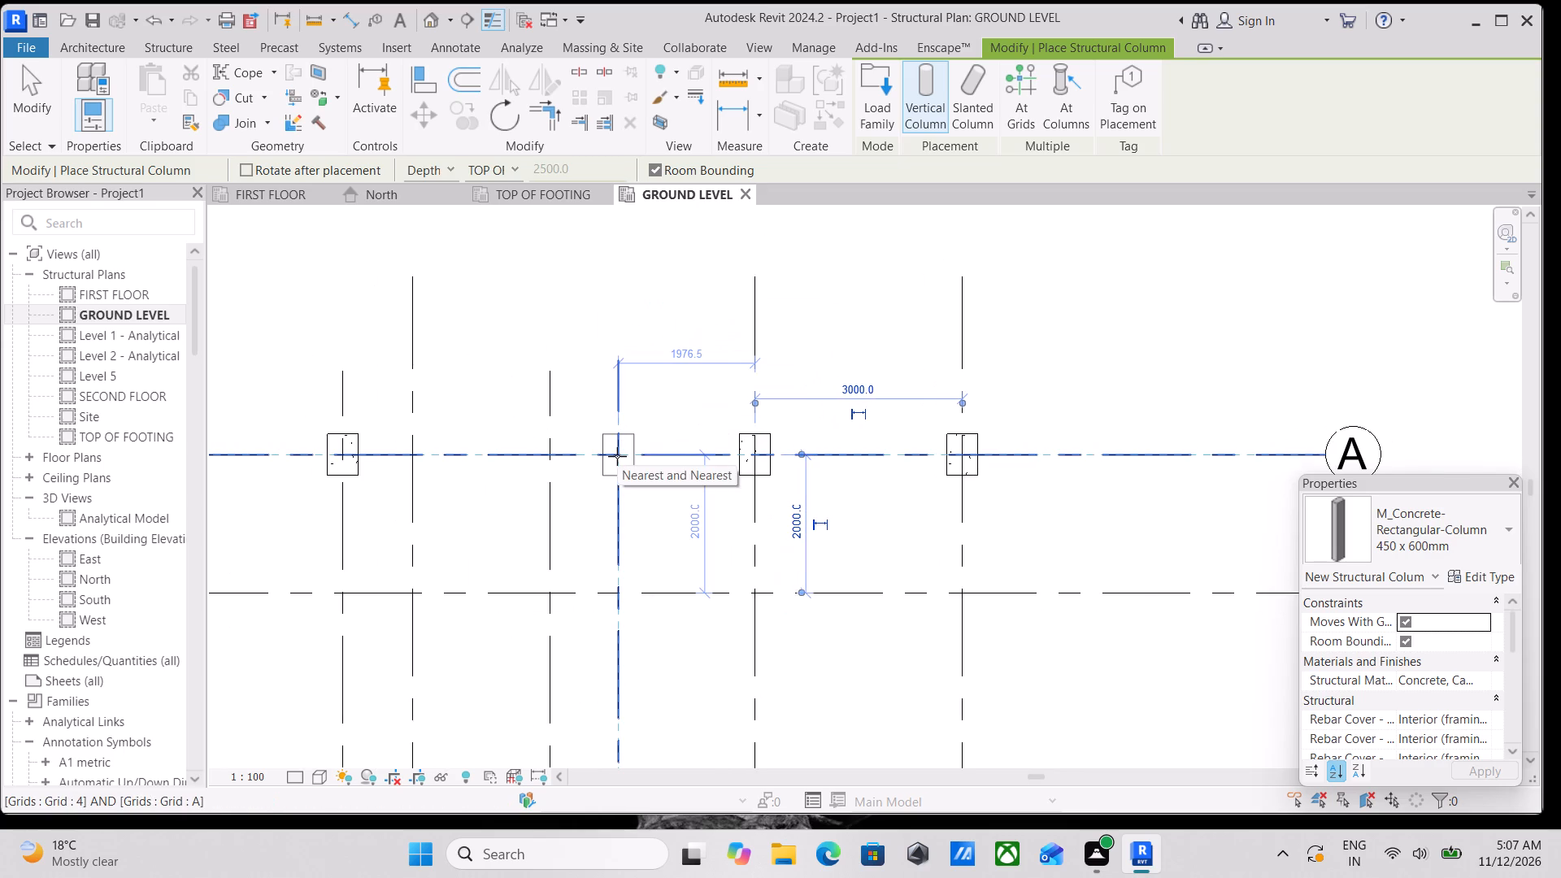
{"action": "left_click", "coordinate": [617, 456]}
Examine the footing positions along the grids in the TOP OF FOOTING plan.
{"action": "scroll", "coordinate": [655, 374], "scroll_direction": "down", "scroll_amount": 2}
{"action": "middle_click_drag", "start_coordinate": [658, 376], "coordinate": [700, 402]}
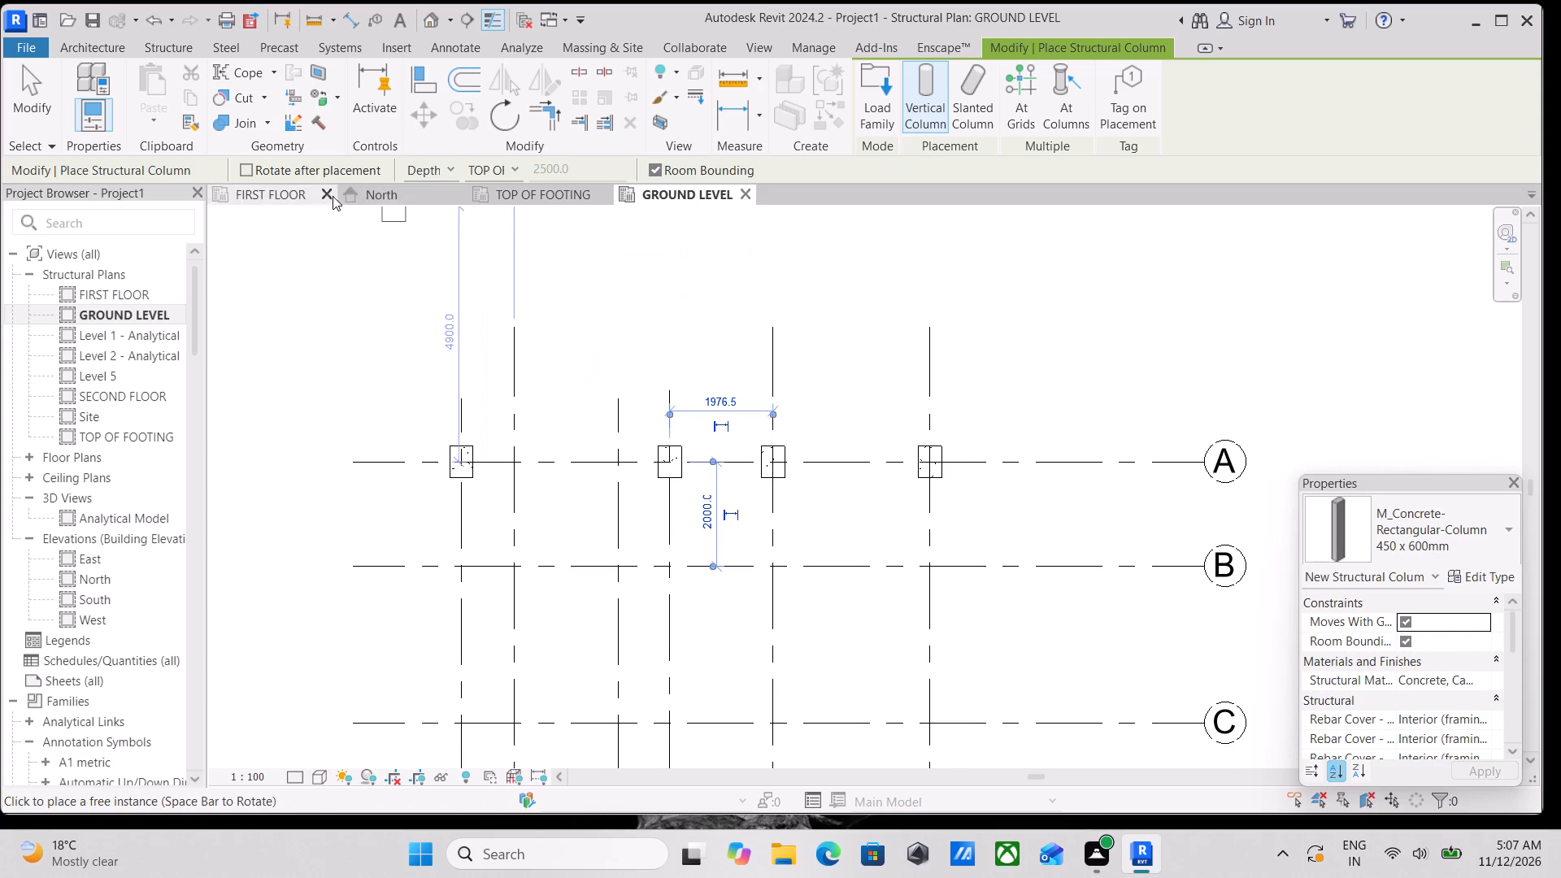
{"action": "left_click", "coordinate": [528, 193]}
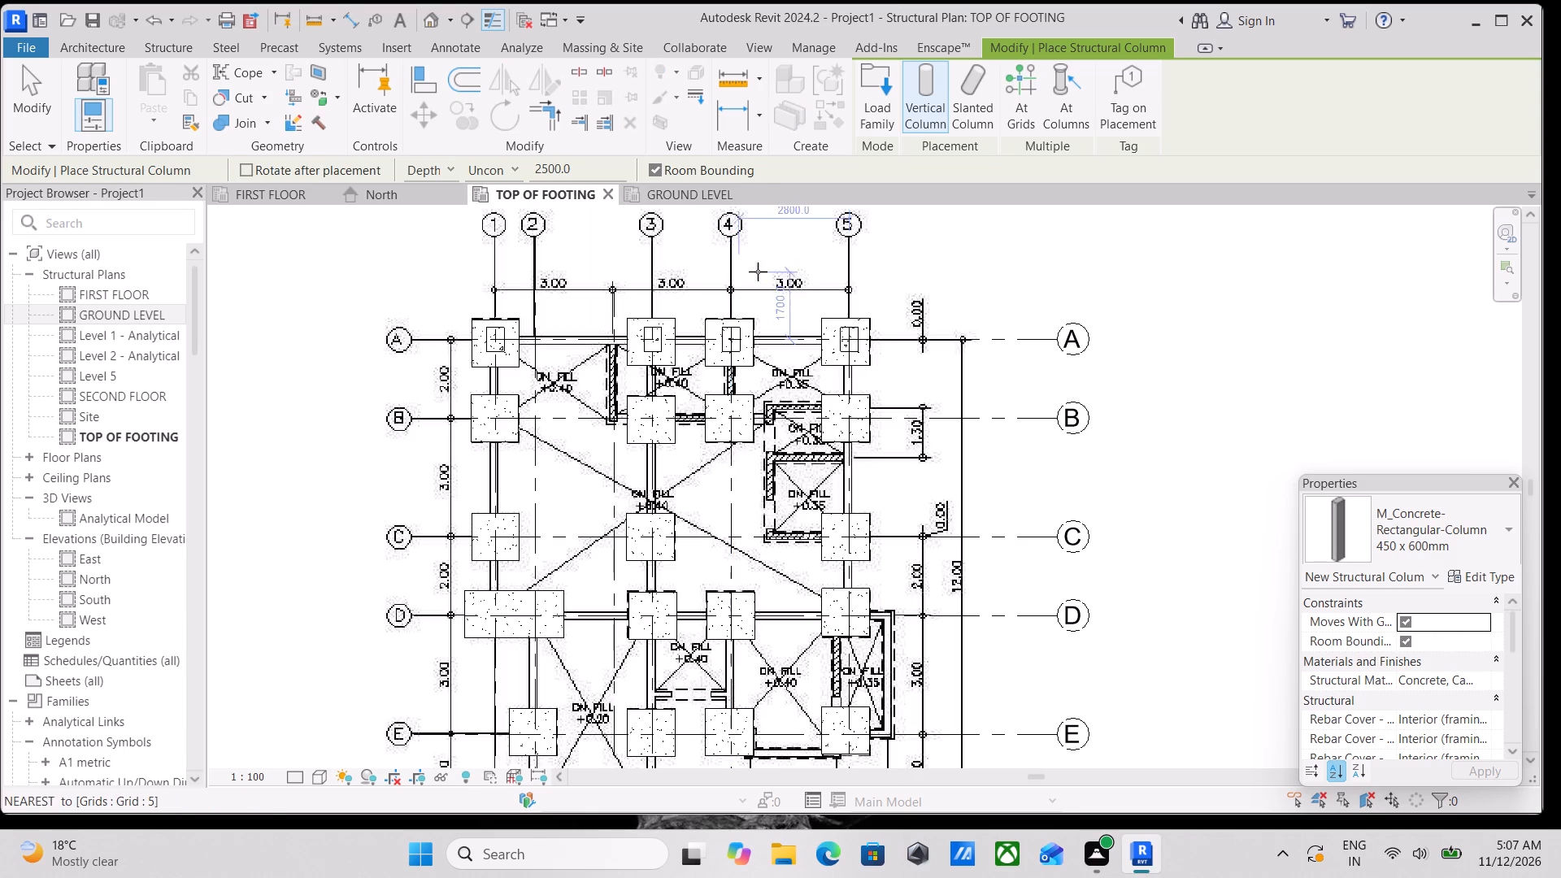
{"action": "scroll", "coordinate": [794, 382], "scroll_direction": "down", "scroll_amount": 4}
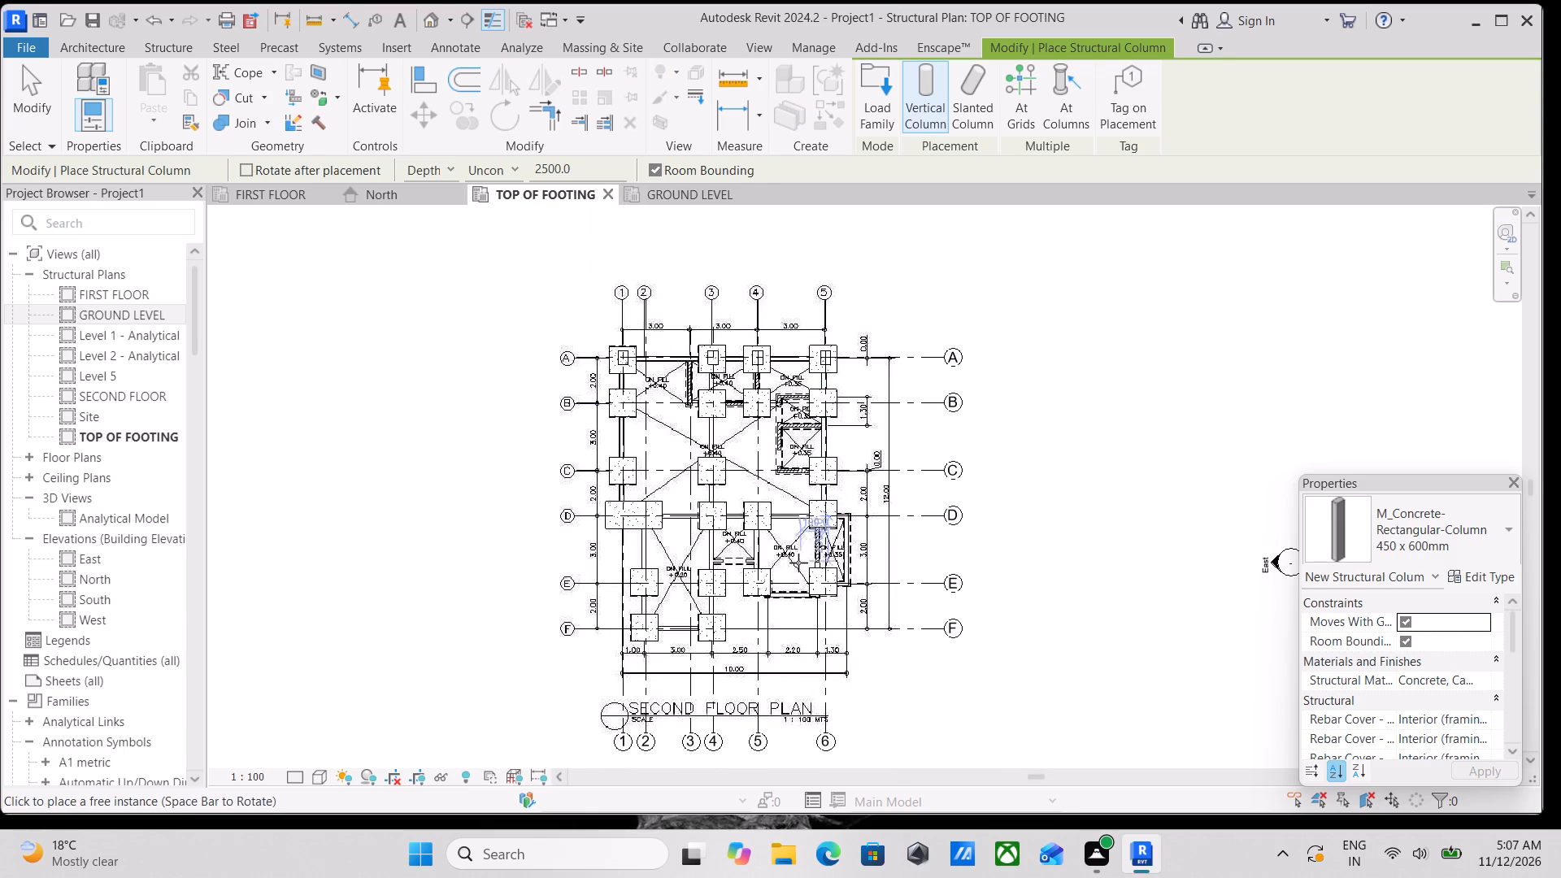
{"action": "scroll", "coordinate": [663, 598], "scroll_direction": "up", "scroll_amount": 1}
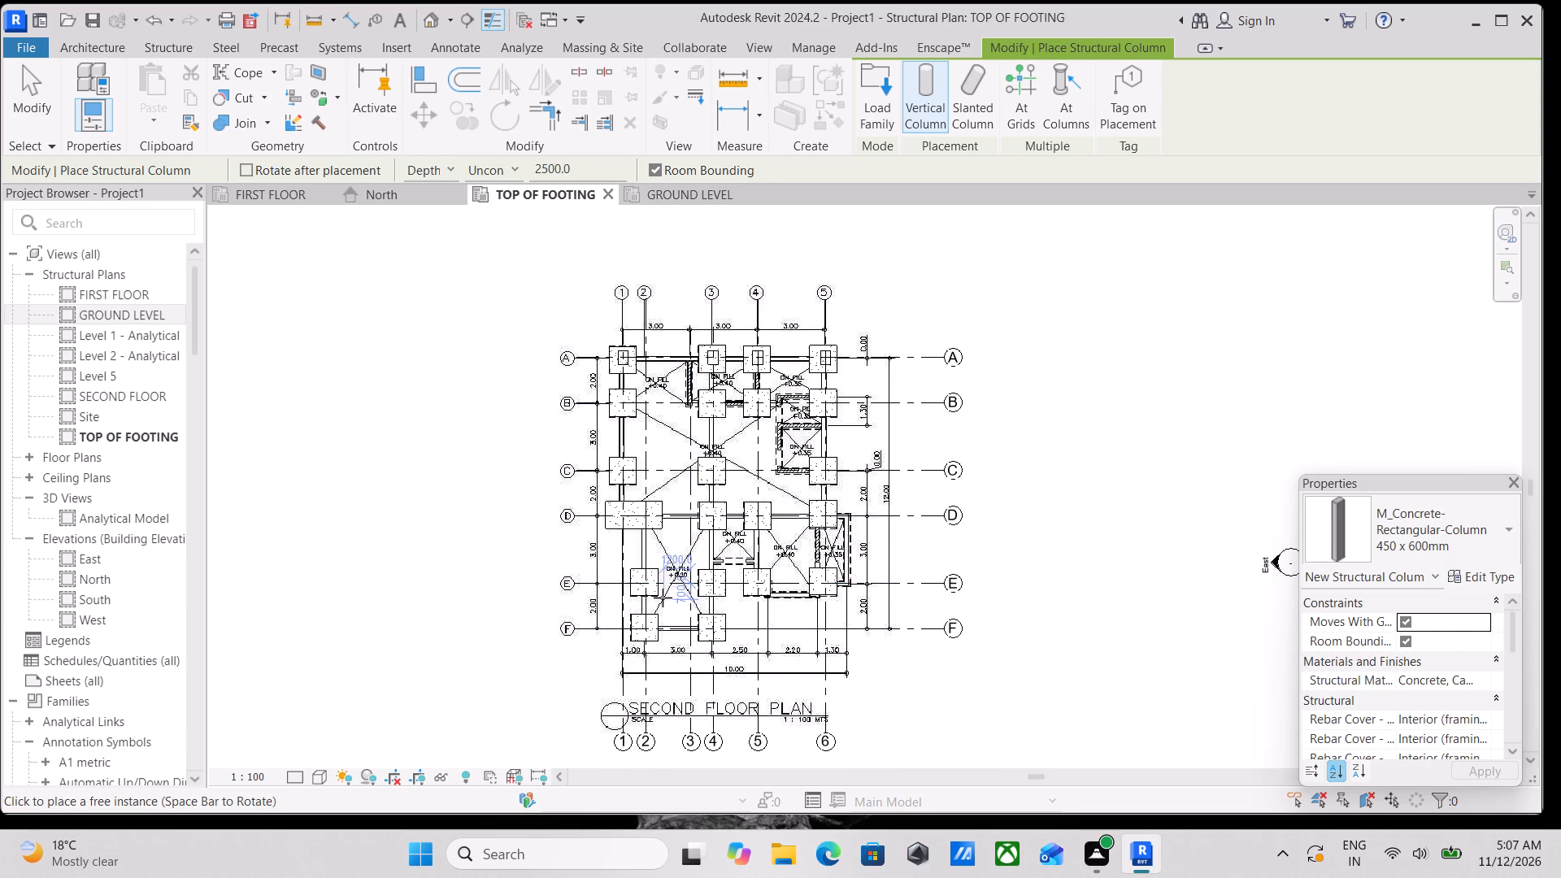
{"action": "scroll", "coordinate": [657, 466], "scroll_direction": "up", "scroll_amount": 3}
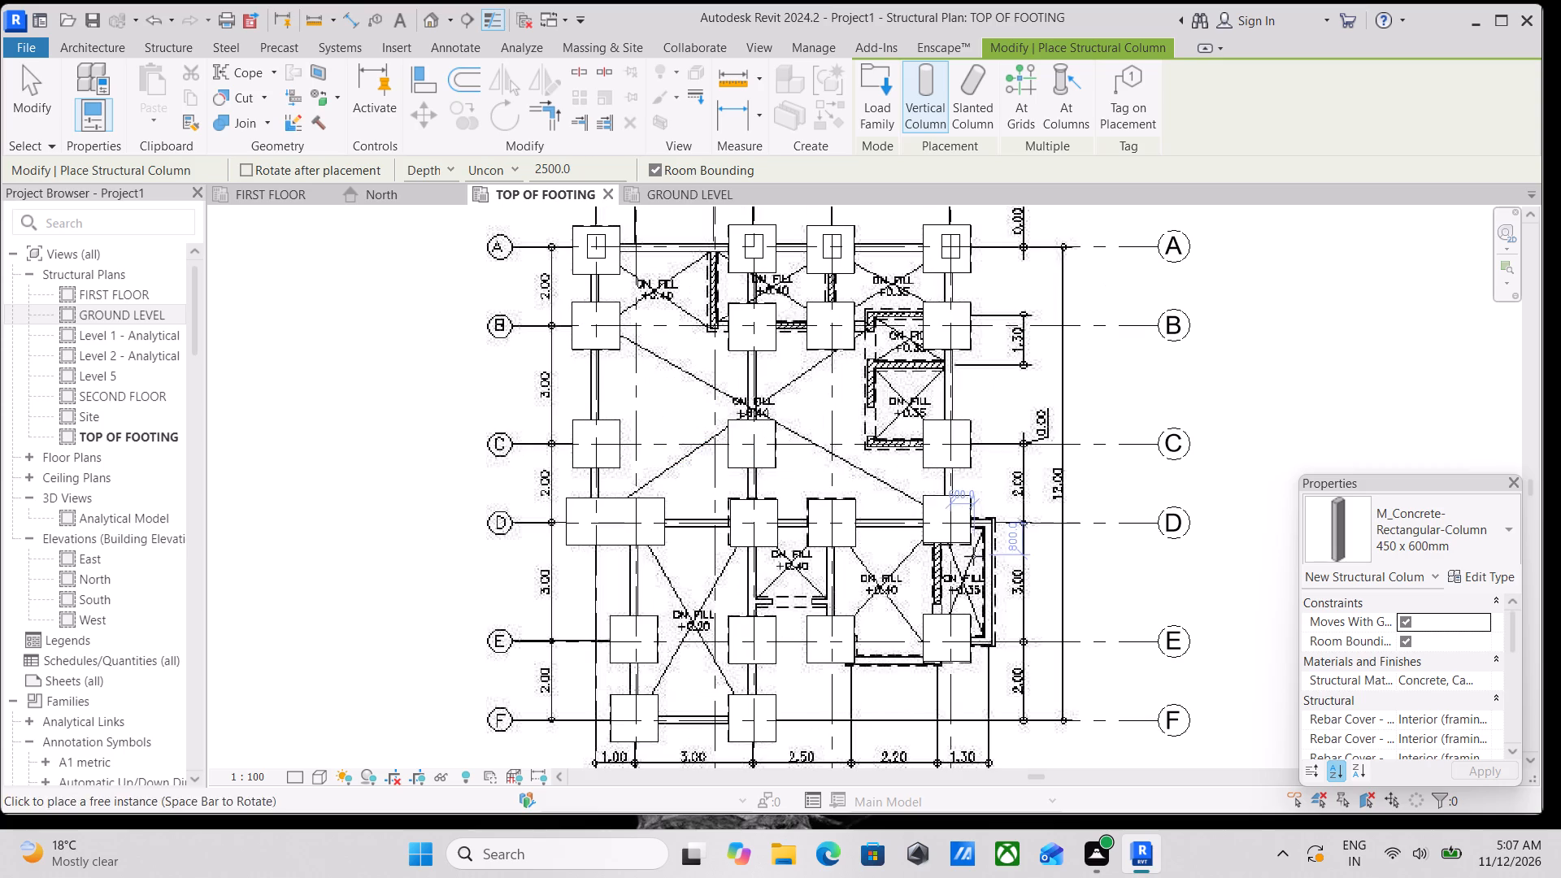
{"action": "scroll", "coordinate": [941, 509], "scroll_direction": "down", "scroll_amount": 2}
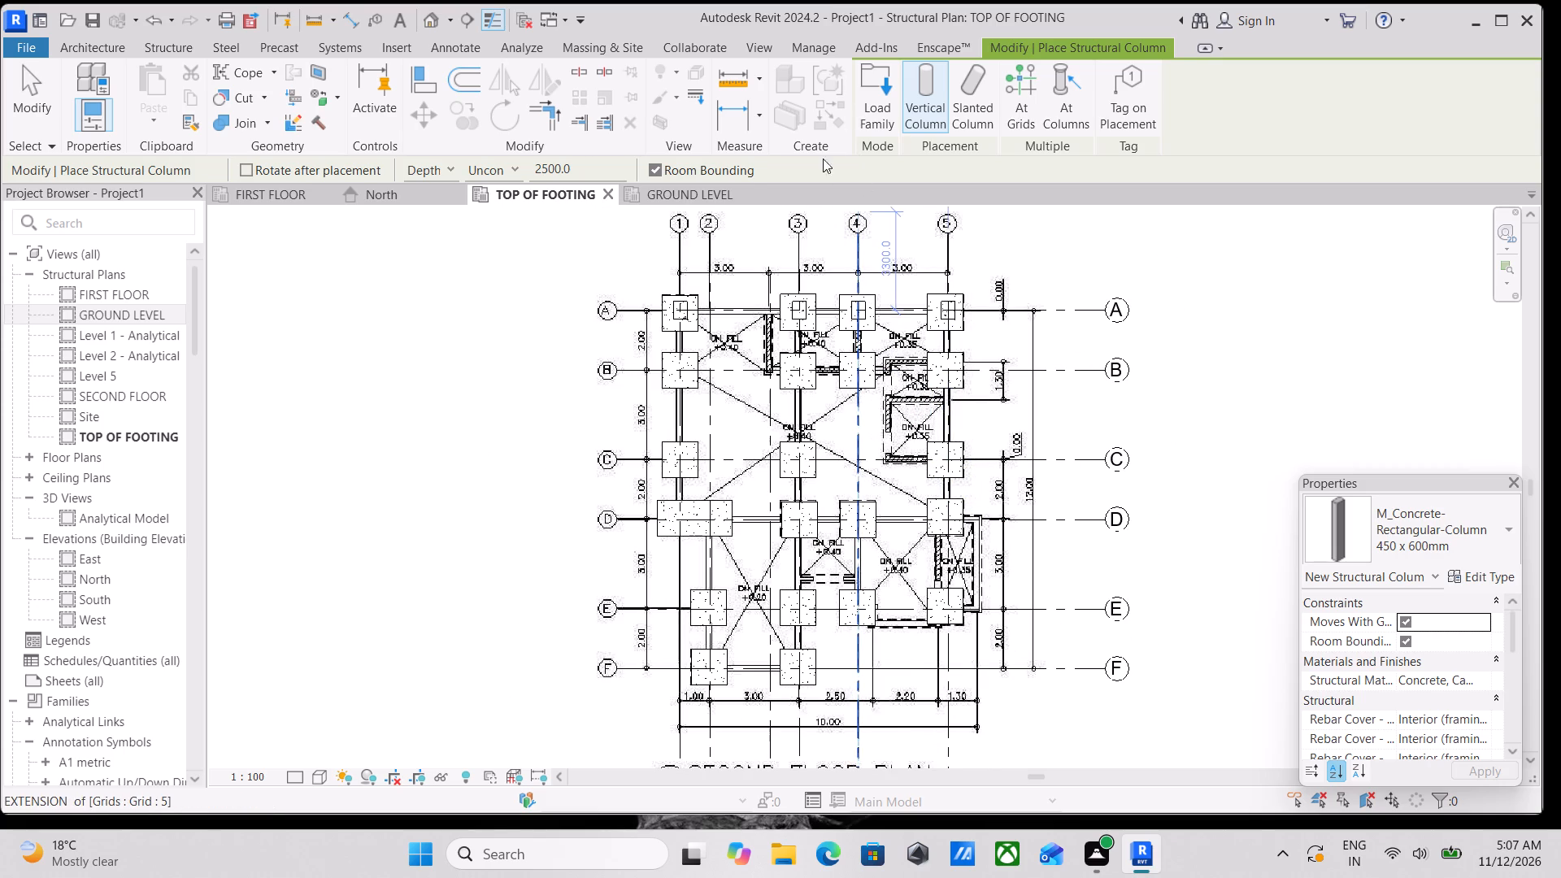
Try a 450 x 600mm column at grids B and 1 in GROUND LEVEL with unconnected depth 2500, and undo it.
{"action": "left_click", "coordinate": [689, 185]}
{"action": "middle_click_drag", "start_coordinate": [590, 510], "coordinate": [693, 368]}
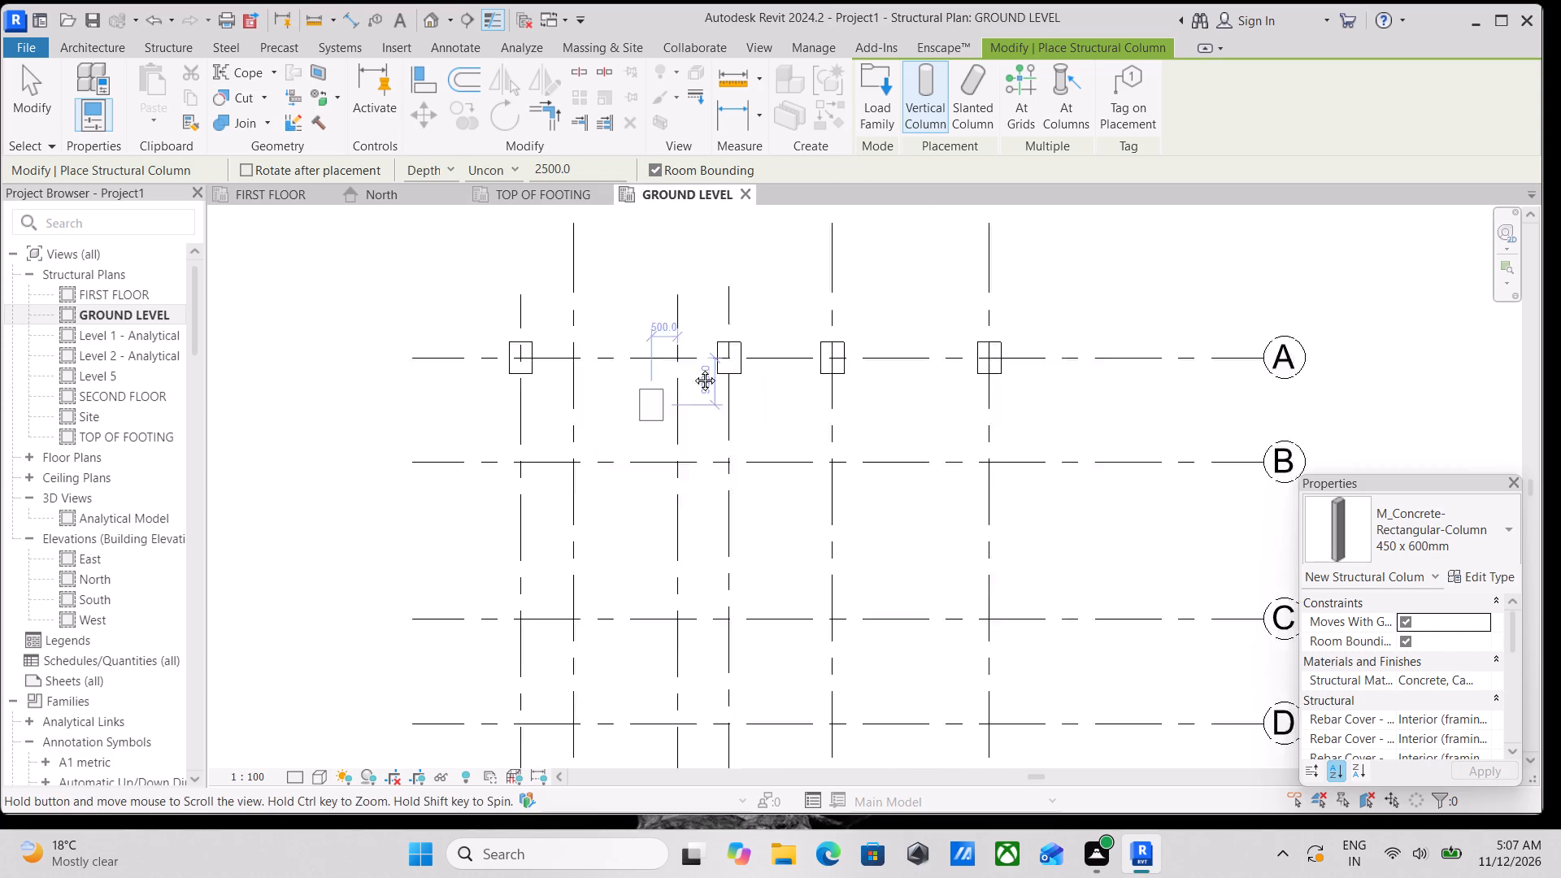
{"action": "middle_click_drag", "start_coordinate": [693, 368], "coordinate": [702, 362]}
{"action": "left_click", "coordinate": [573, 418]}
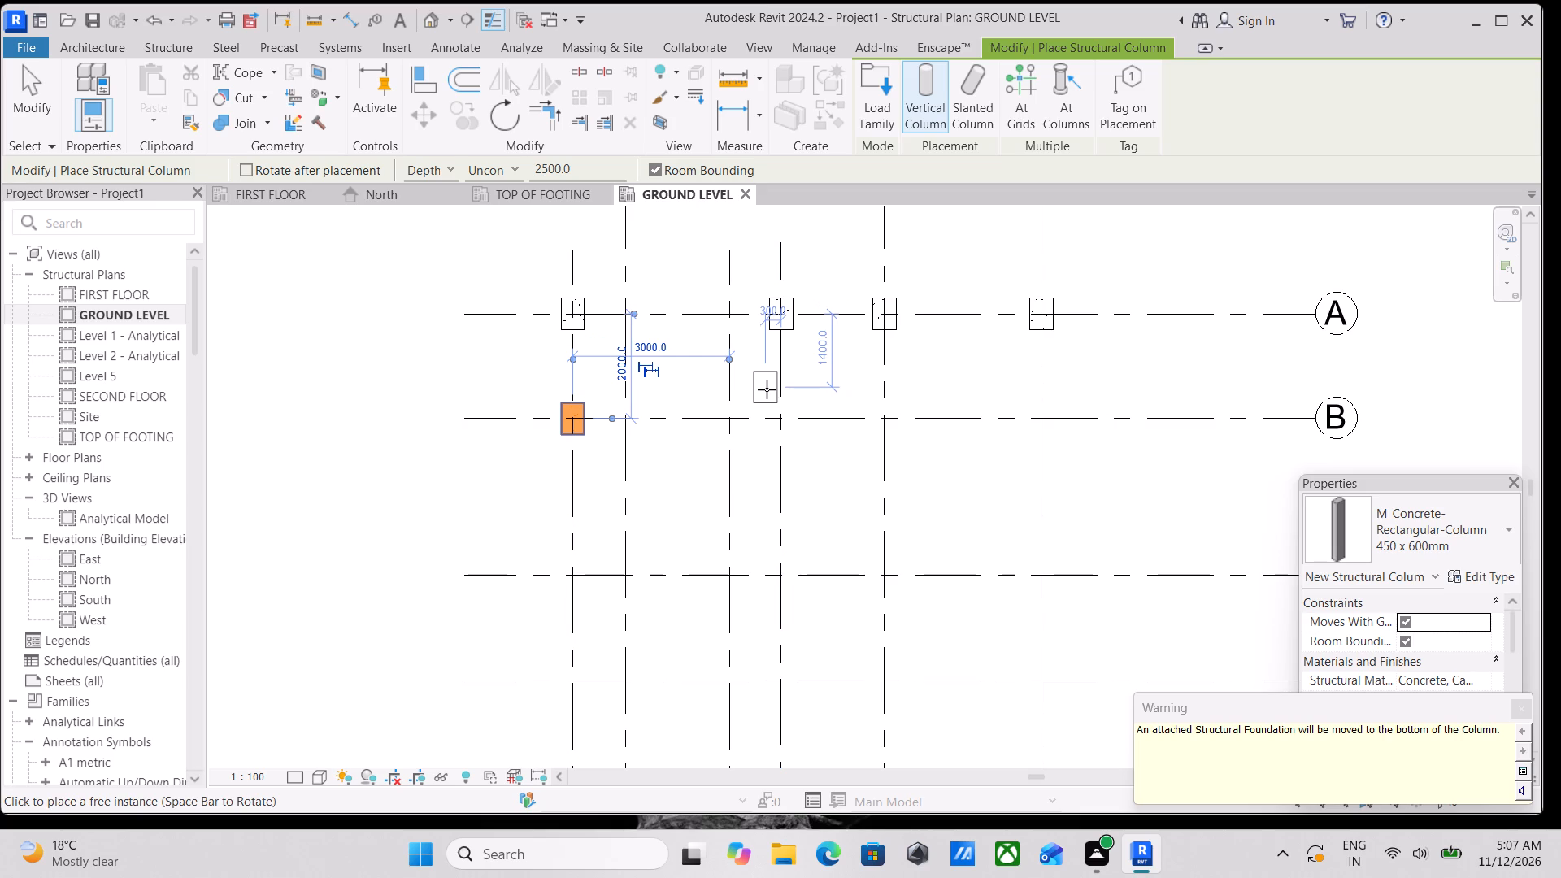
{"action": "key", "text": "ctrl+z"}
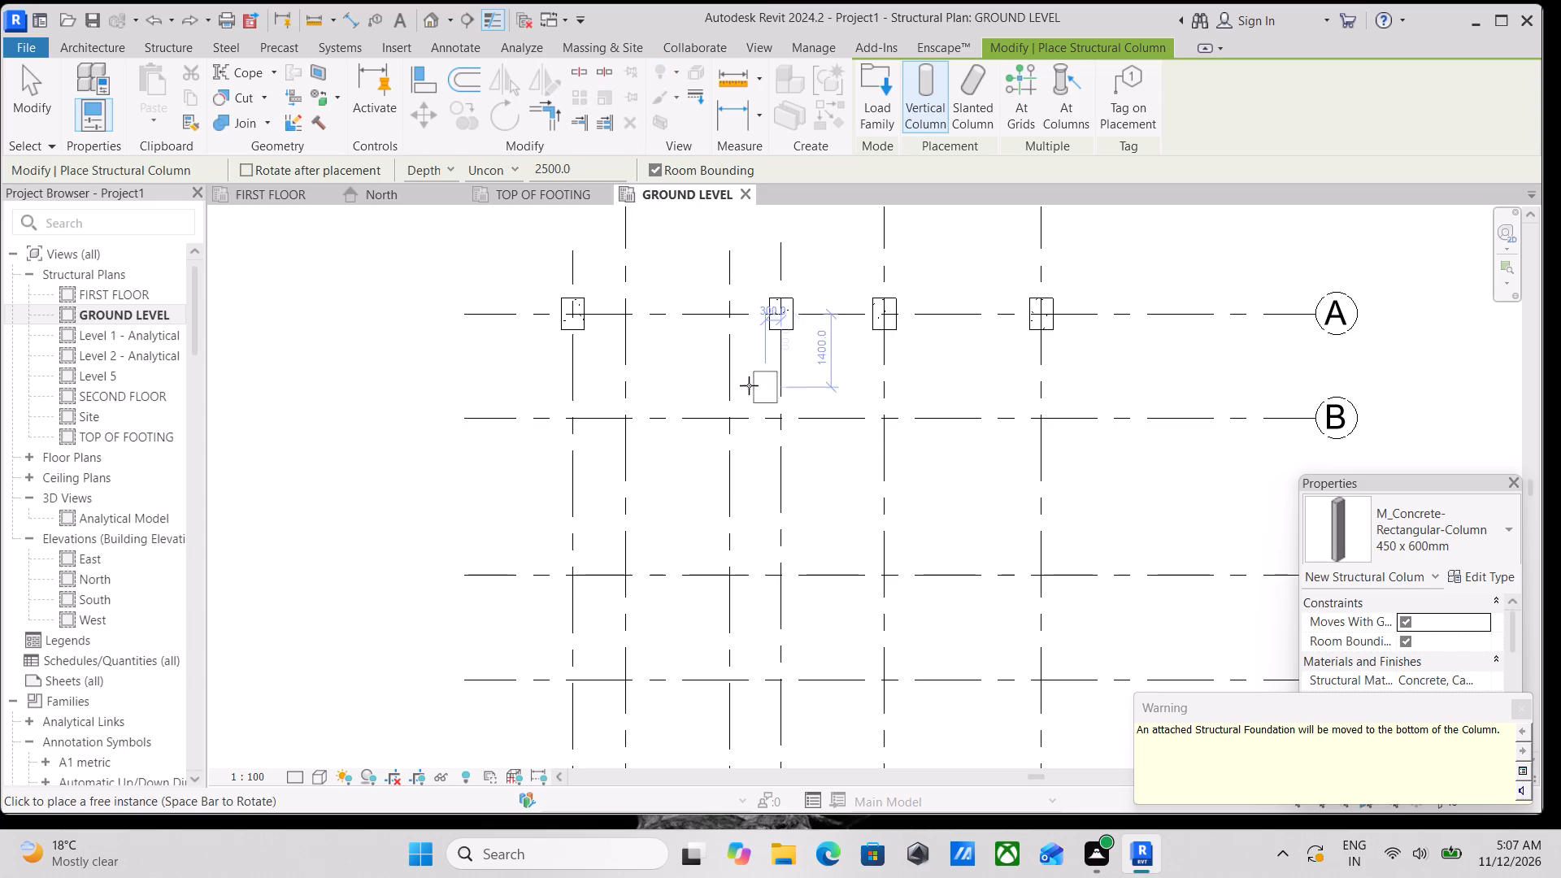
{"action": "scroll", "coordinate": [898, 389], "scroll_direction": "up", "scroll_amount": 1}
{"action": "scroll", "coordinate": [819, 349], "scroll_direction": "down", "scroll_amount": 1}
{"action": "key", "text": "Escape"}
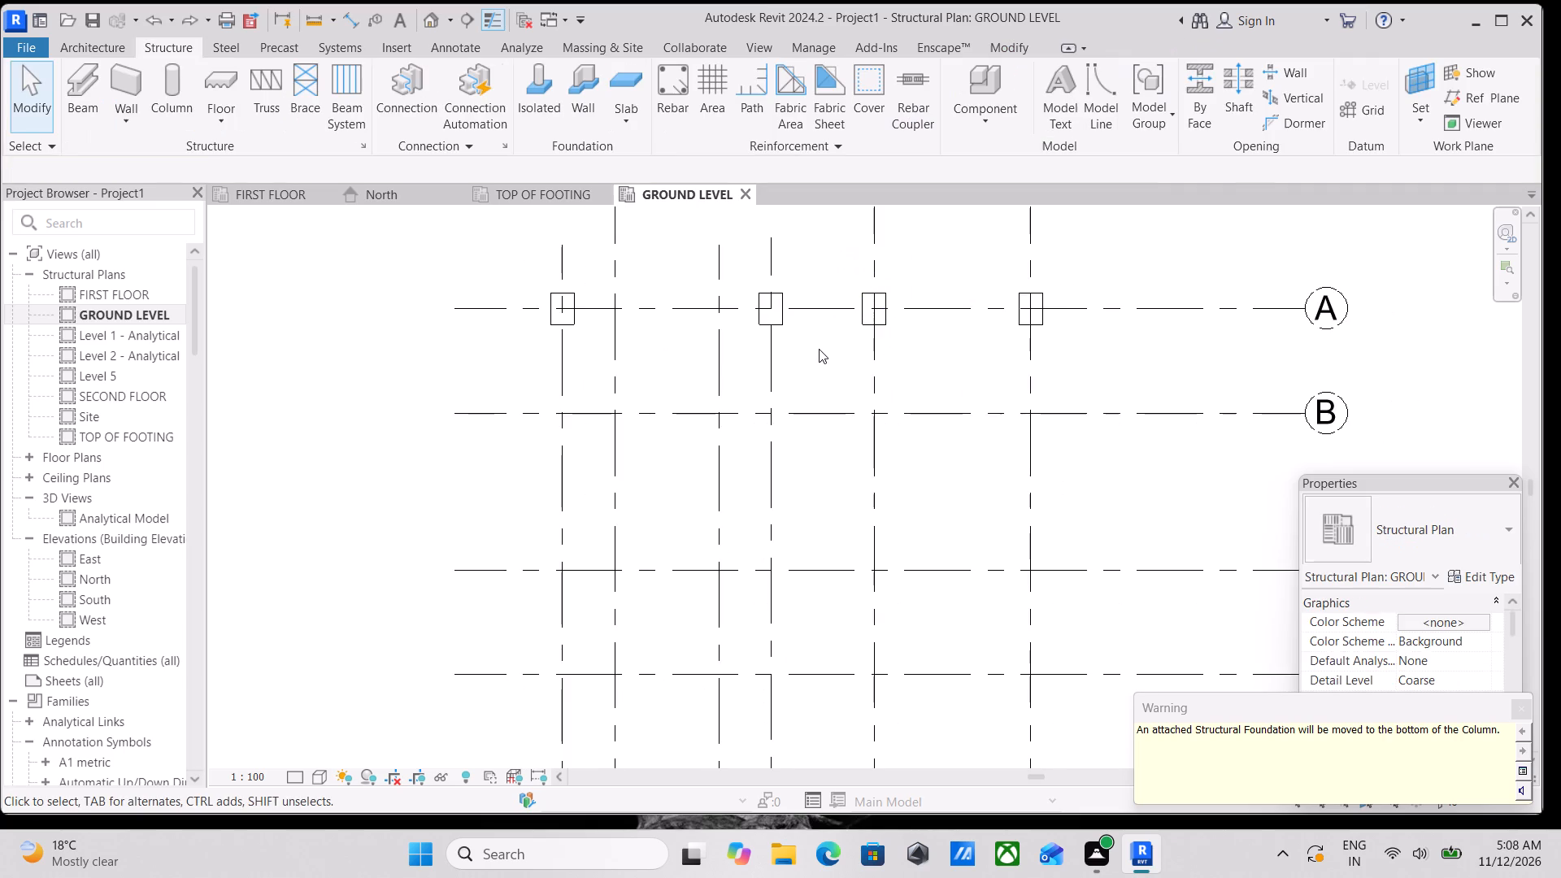
Open the default 3D view and inspect the grid A columns on their footings.
{"action": "scroll", "coordinate": [820, 345], "scroll_direction": "down", "scroll_amount": 2}
{"action": "middle_click_drag", "start_coordinate": [820, 342], "coordinate": [815, 384]}
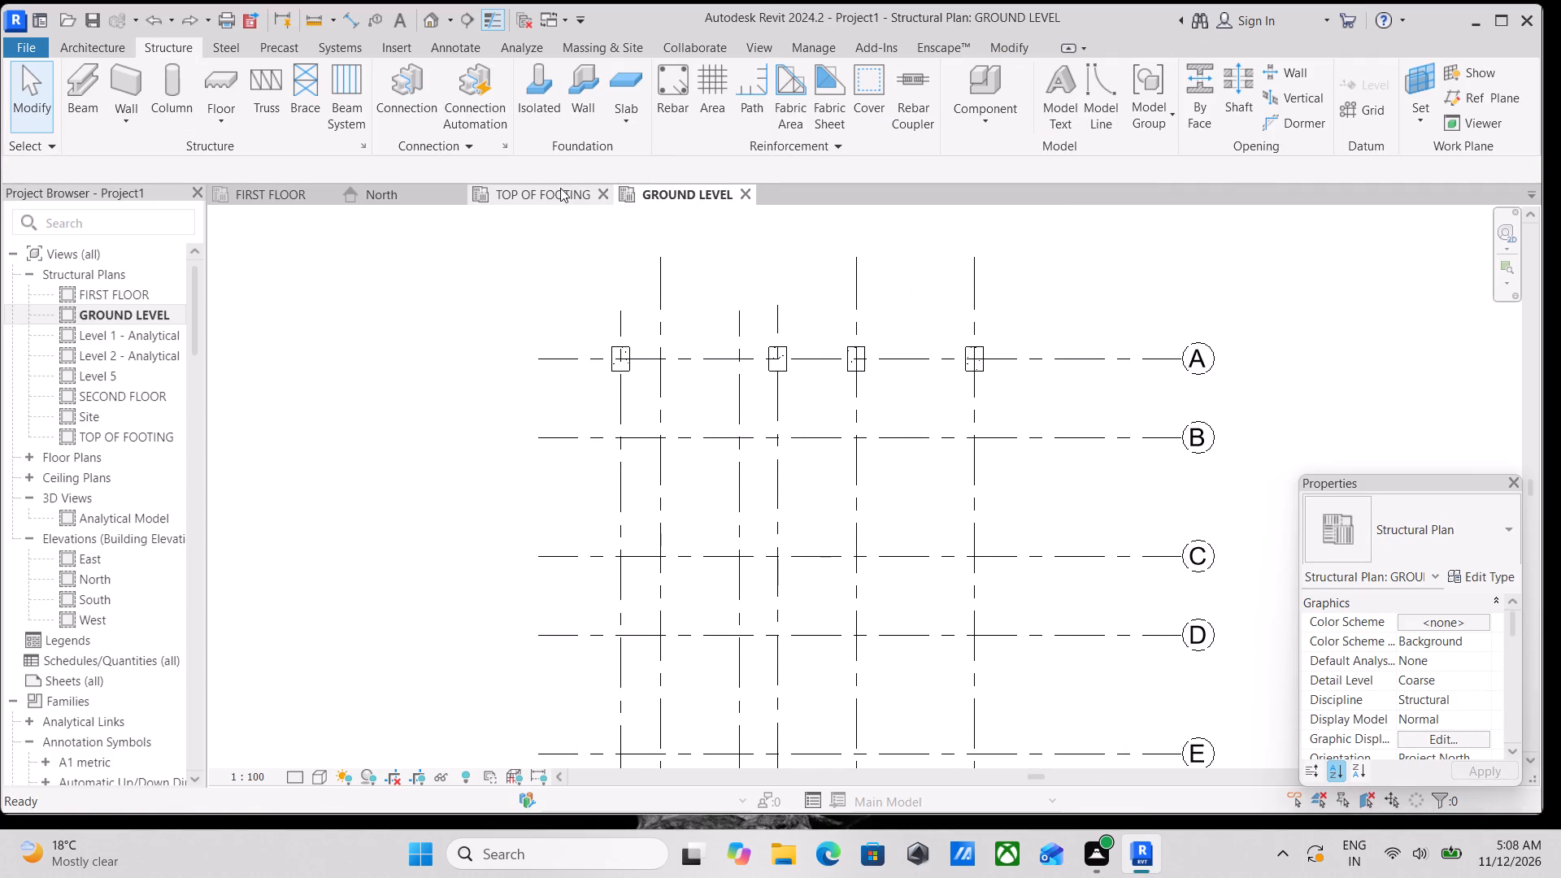
{"action": "left_click", "coordinate": [560, 188]}
{"action": "left_click", "coordinate": [696, 192]}
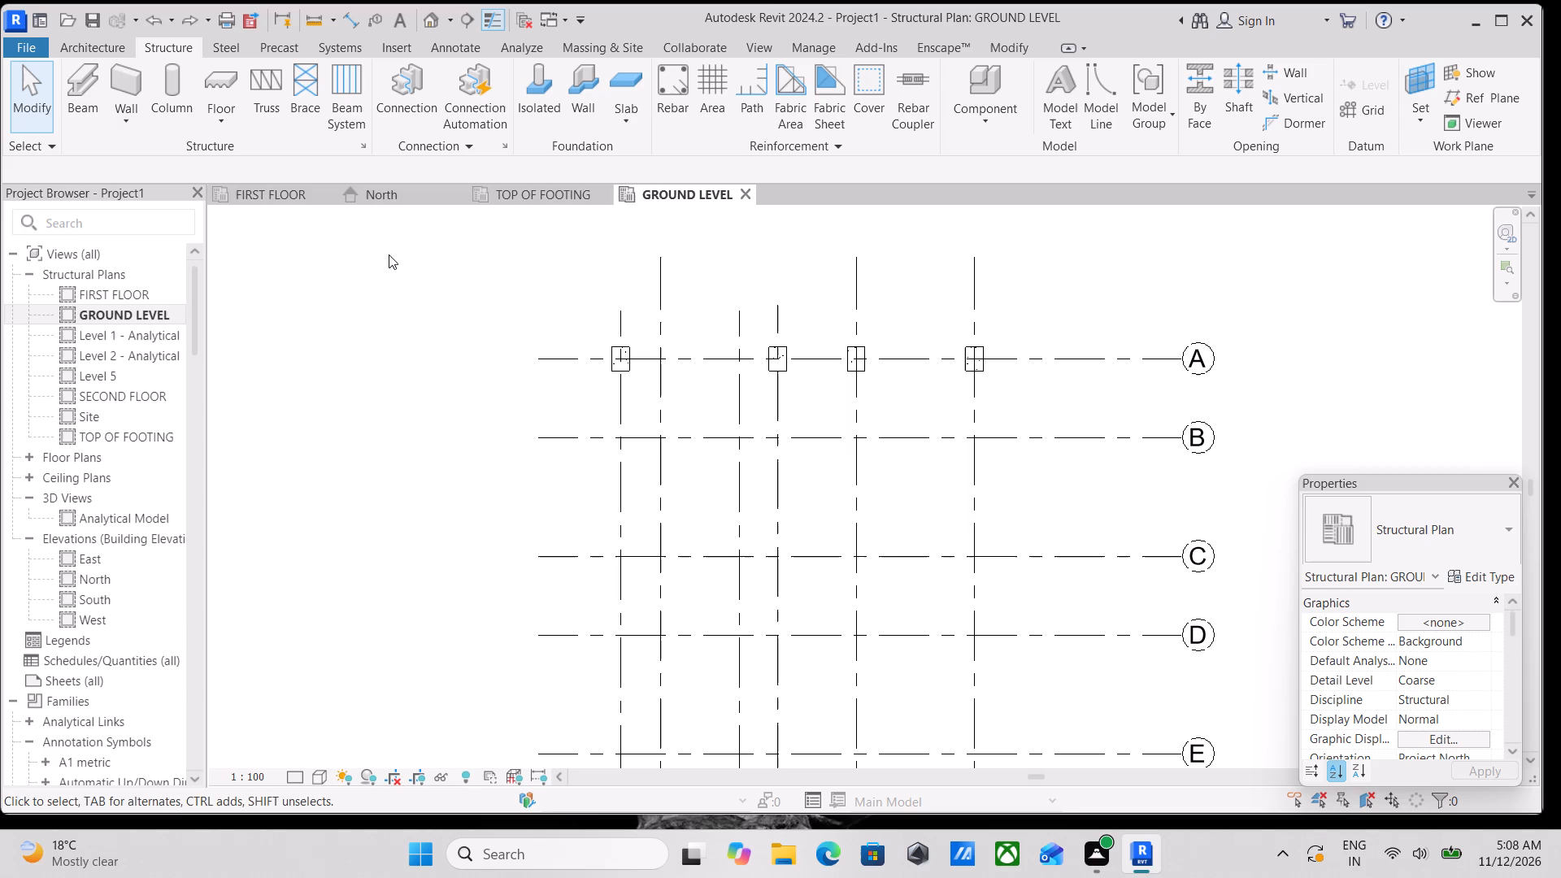
{"action": "scroll", "coordinate": [636, 305], "scroll_direction": "up", "scroll_amount": 2}
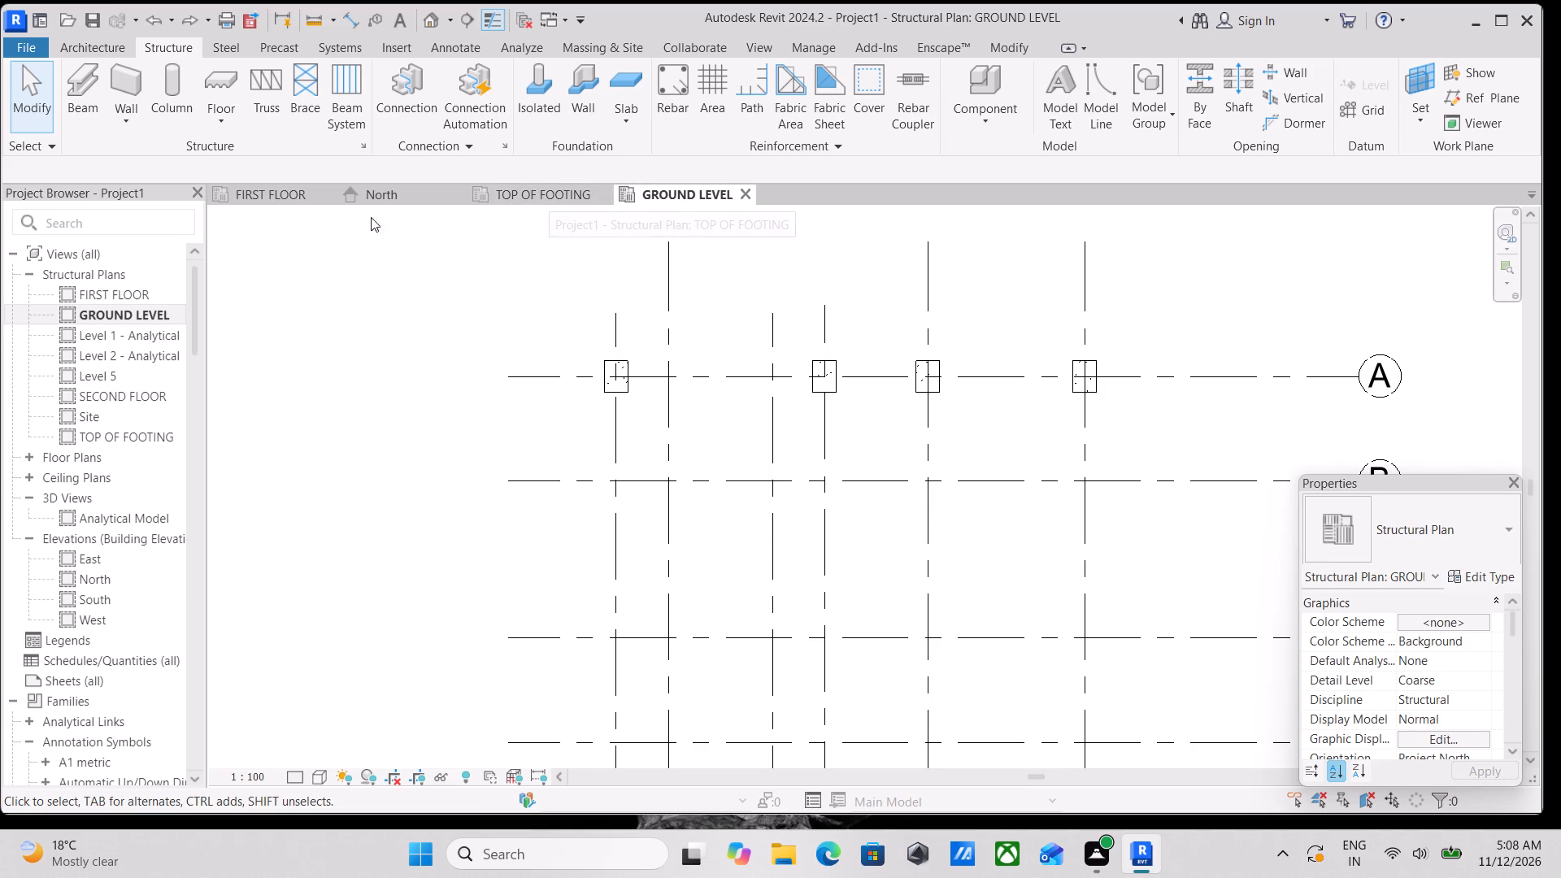
{"action": "scroll", "coordinate": [558, 264], "scroll_direction": "down", "scroll_amount": 2}
{"action": "left_click", "coordinate": [428, 14]}
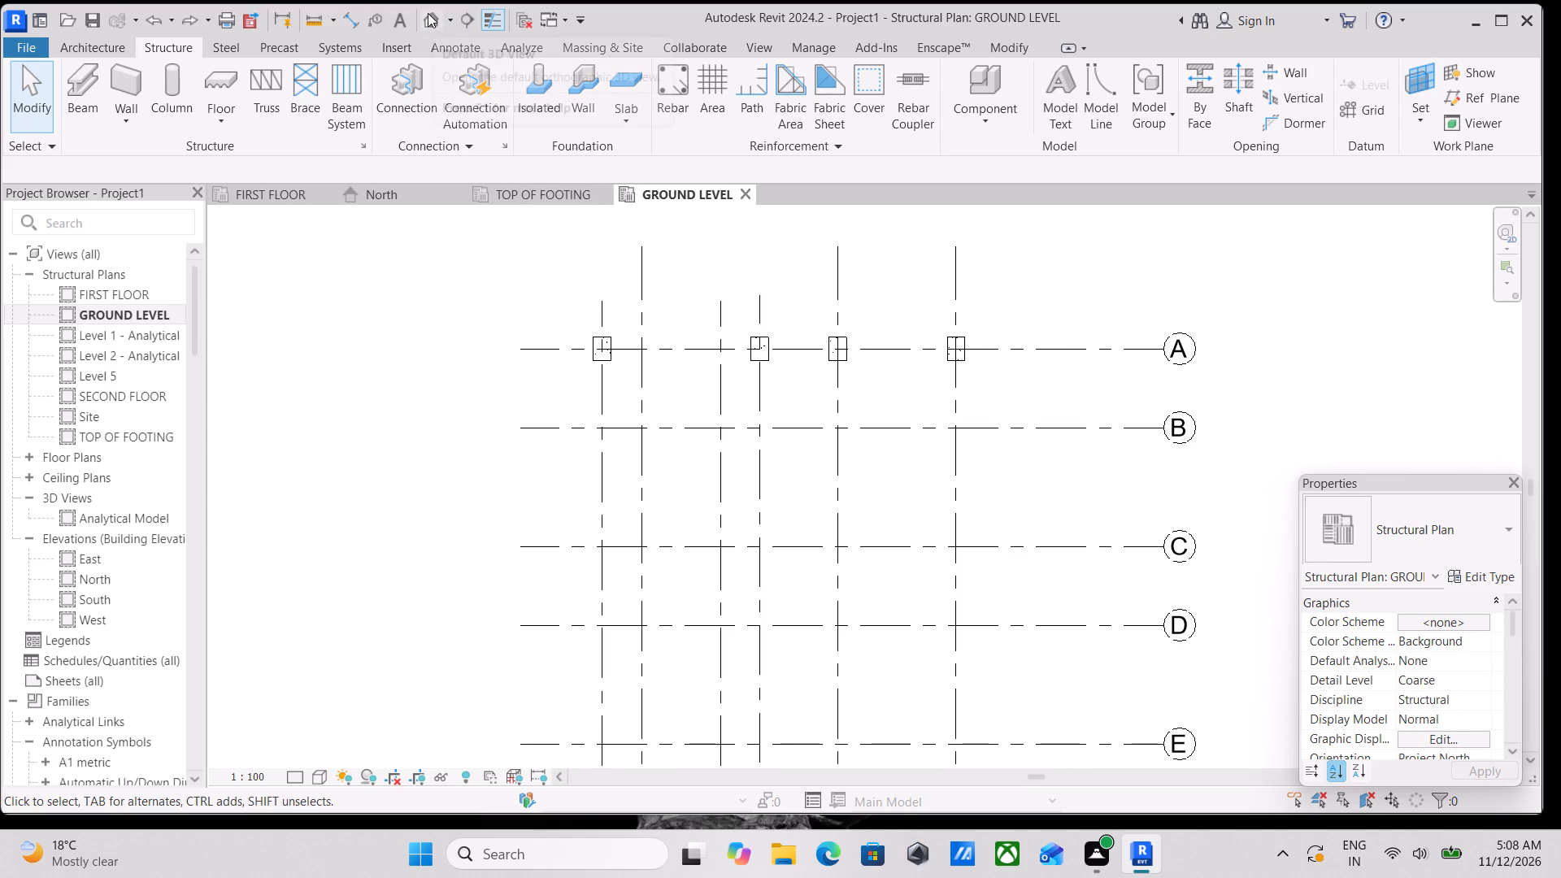
{"action": "middle_click_drag", "start_coordinate": [620, 451], "coordinate": [541, 289]}
{"action": "scroll", "coordinate": [1345, 545], "scroll_direction": "up", "scroll_amount": 1}
{"action": "scroll", "coordinate": [933, 436], "scroll_direction": "up", "scroll_amount": 7}
{"action": "middle_click_drag", "start_coordinate": [820, 323], "coordinate": [842, 408]}
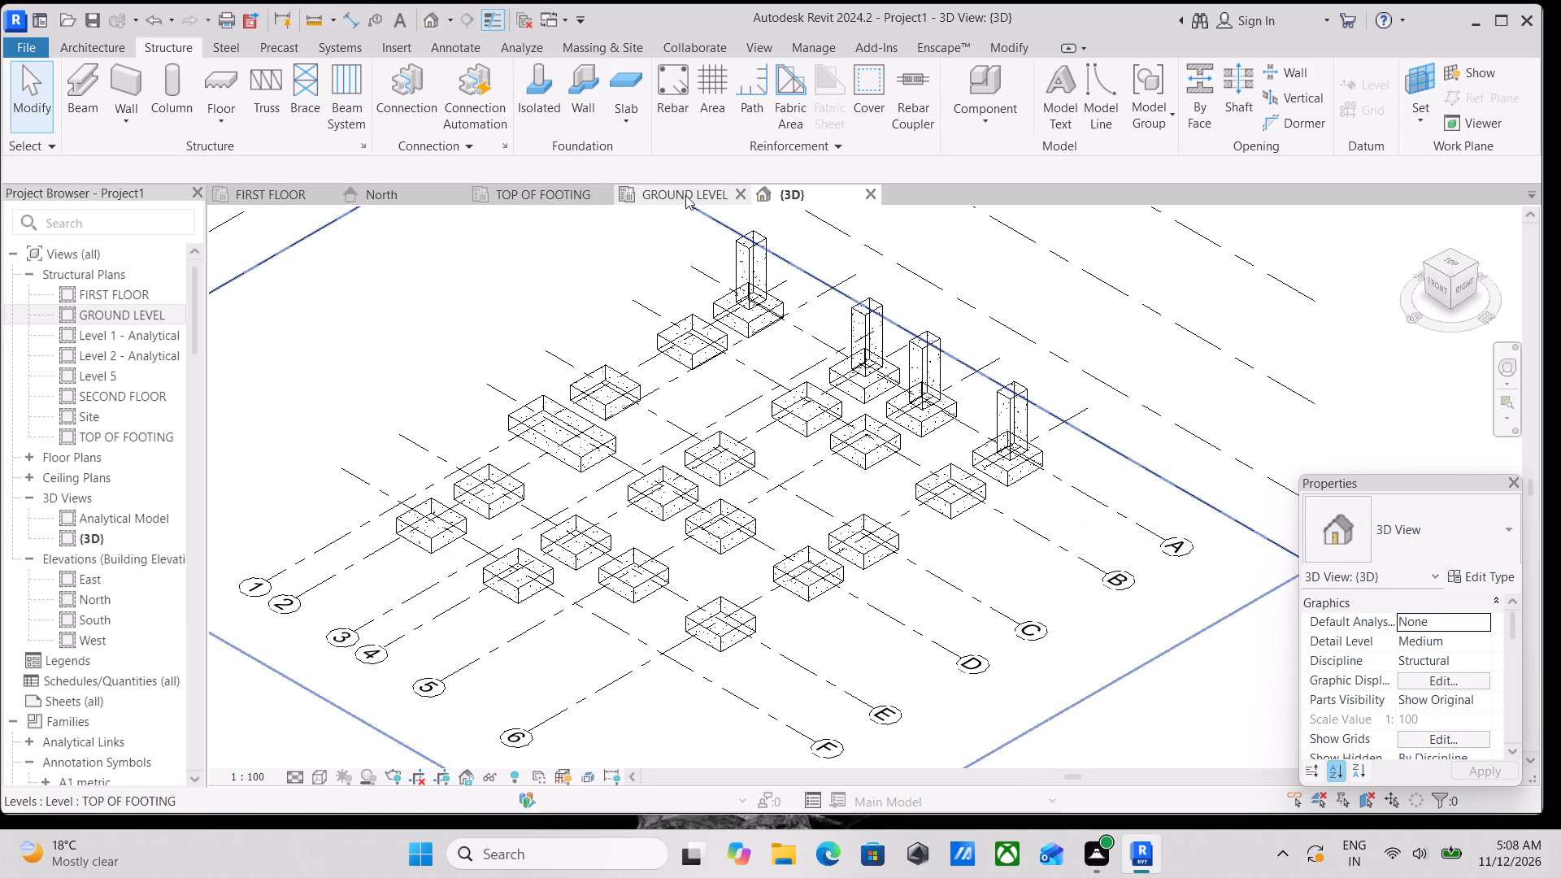
In GROUND LEVEL, create a column similar to the one at A-1 at grids B and 1, with depth set to TOP OF FOOTING.
{"action": "left_click", "coordinate": [685, 193]}
{"action": "scroll", "coordinate": [668, 337], "scroll_direction": "up", "scroll_amount": 3}
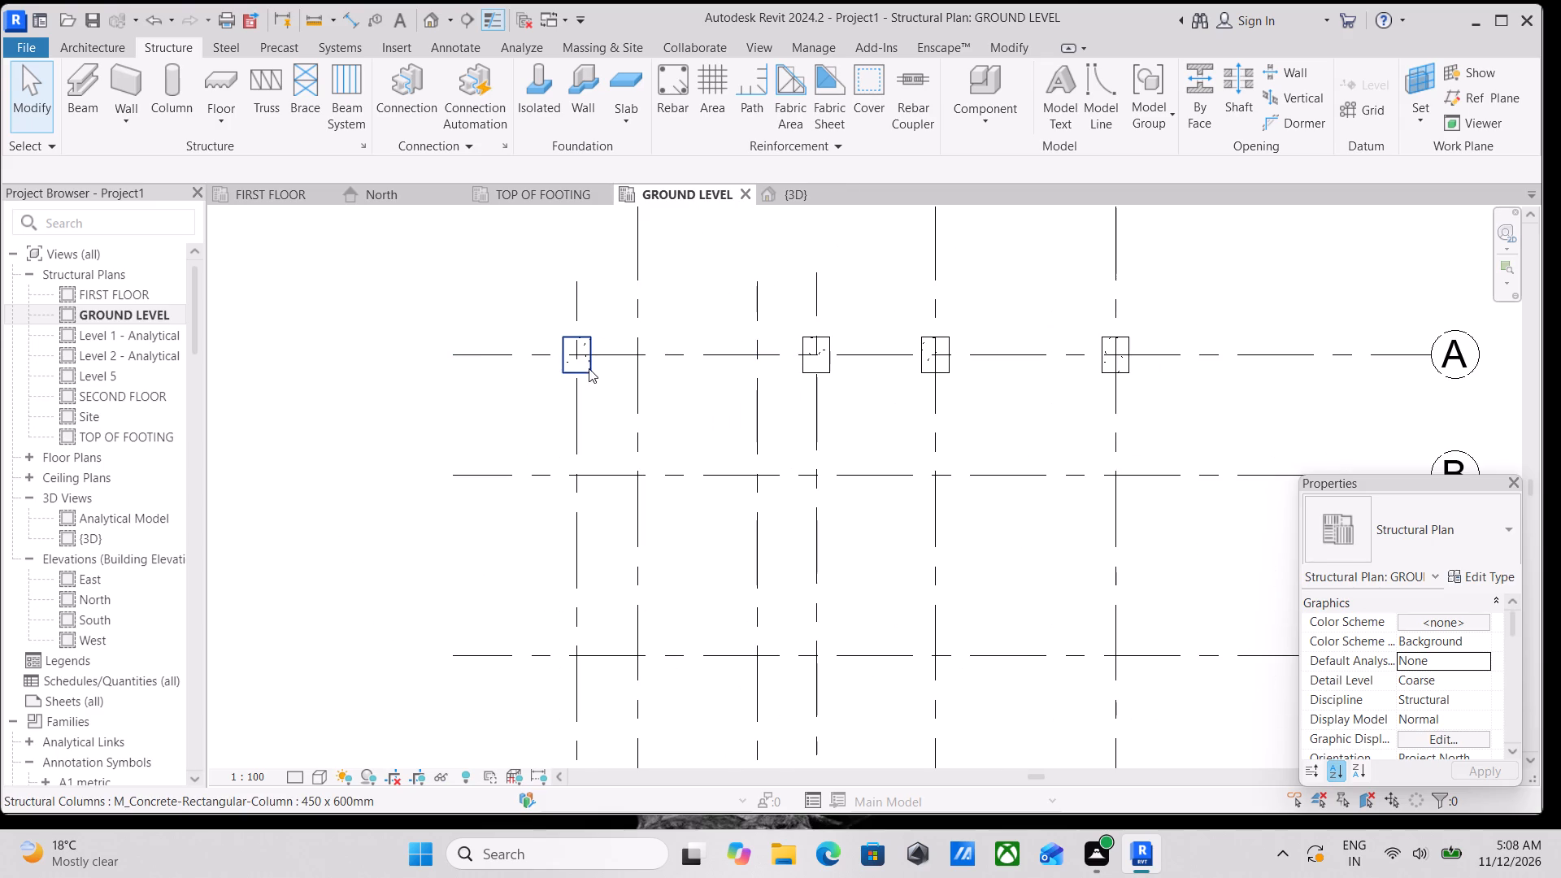
{"action": "left_click", "coordinate": [589, 365]}
{"action": "key", "text": "c"}
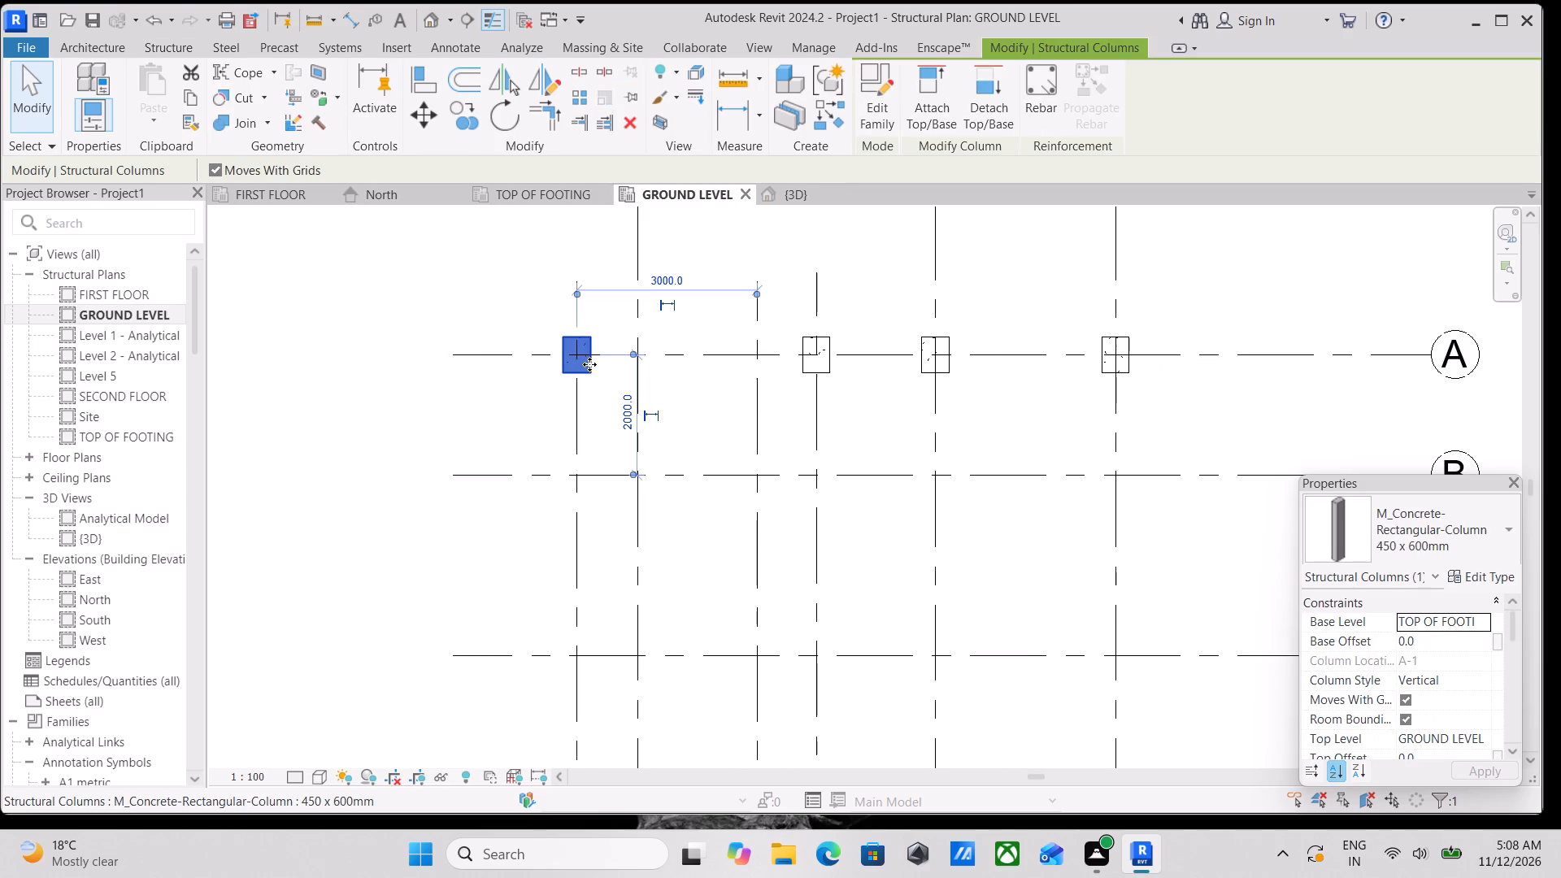
{"action": "key", "text": "s"}
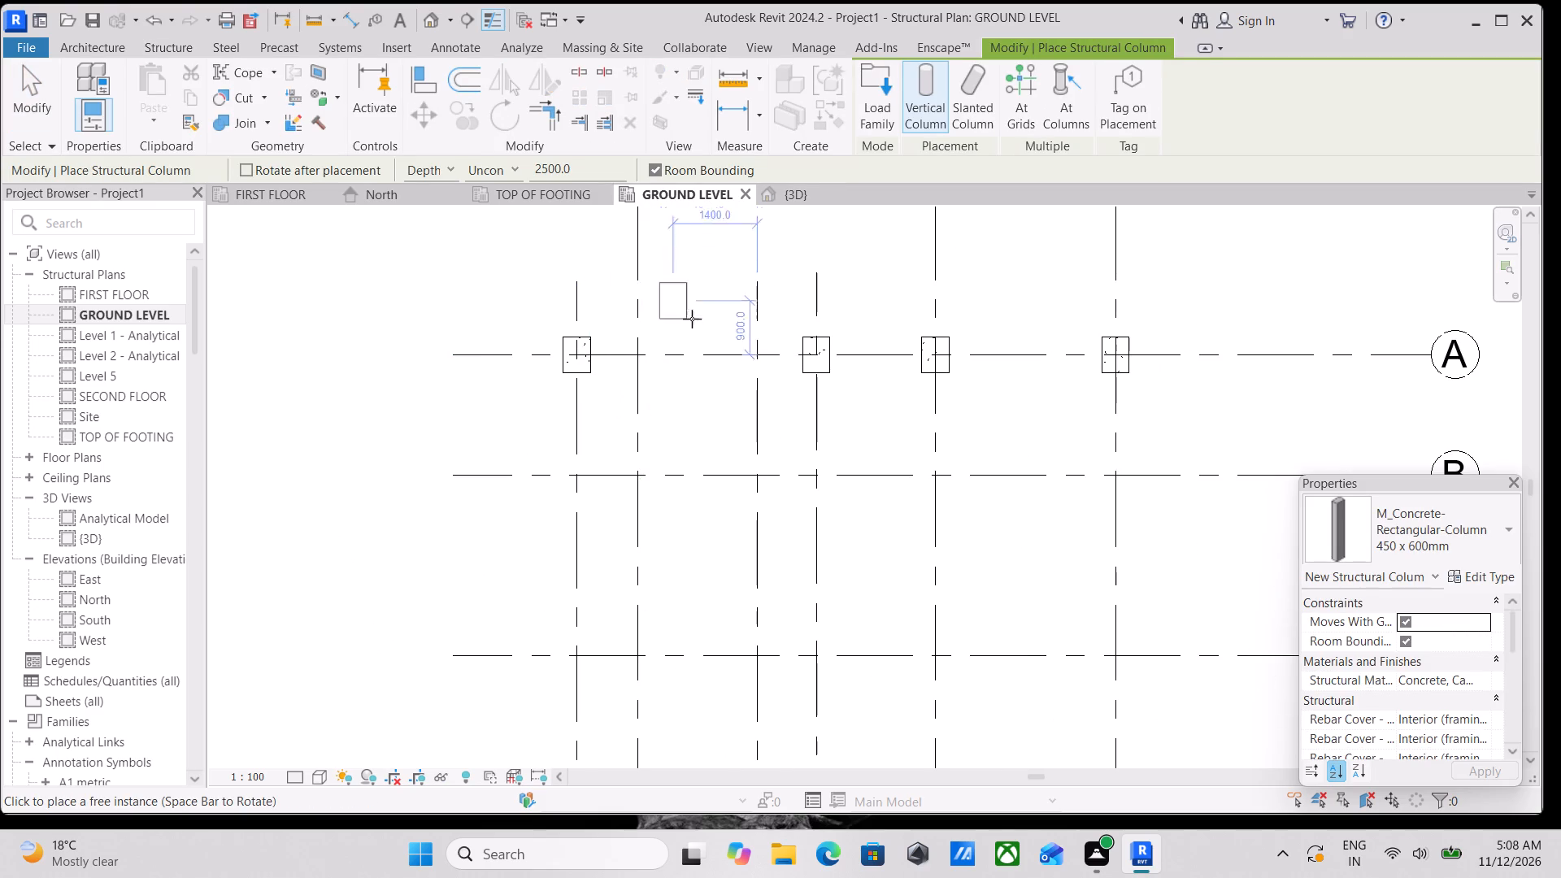
{"action": "left_click", "coordinate": [515, 170]}
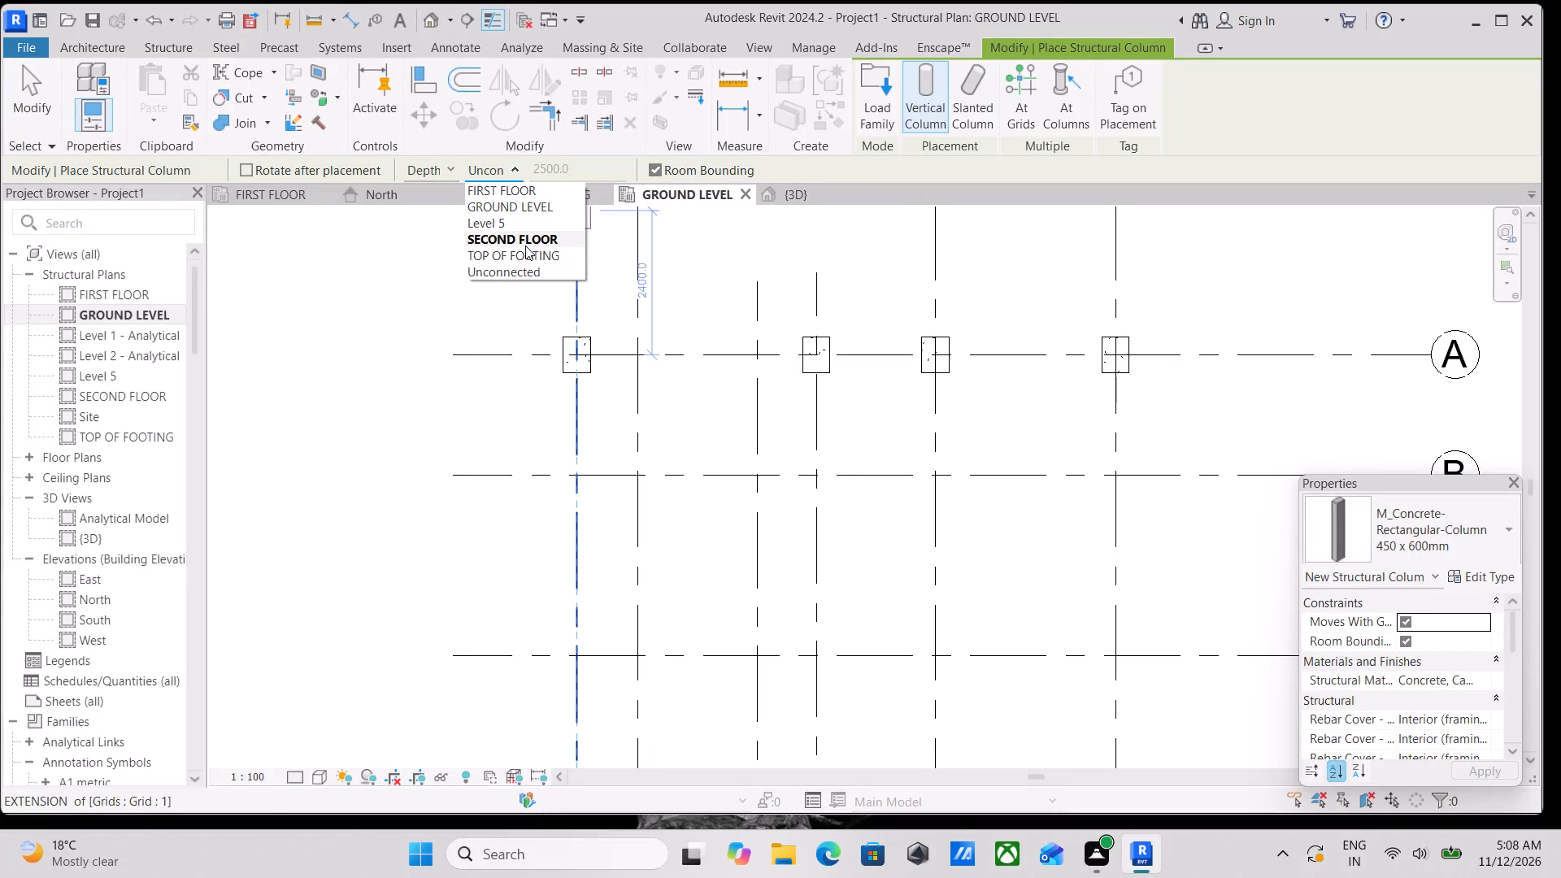
{"action": "left_click", "coordinate": [525, 249]}
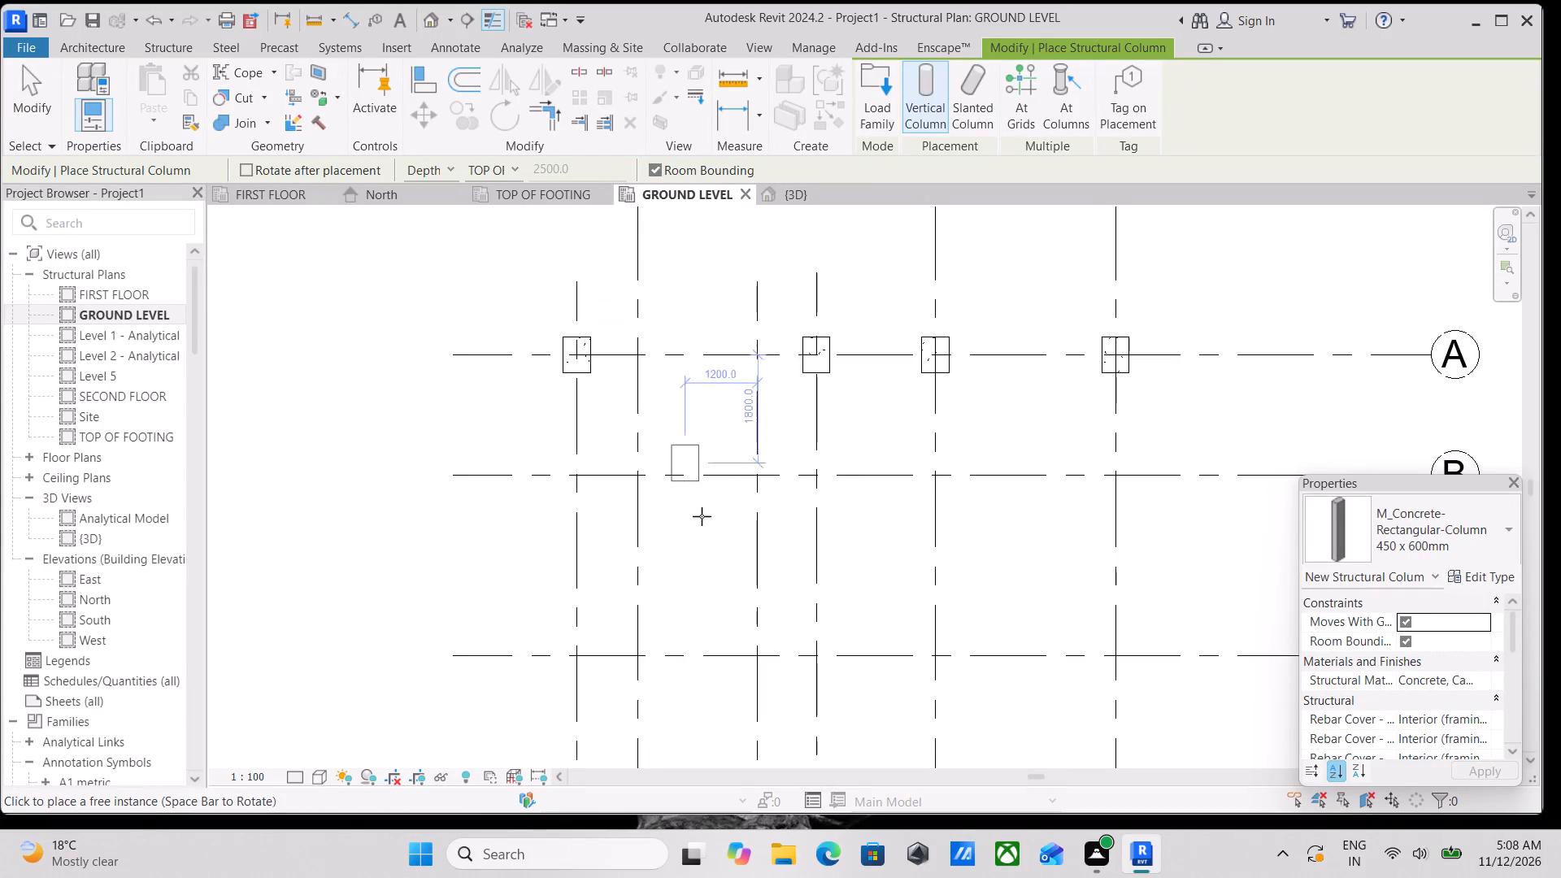
{"action": "scroll", "coordinate": [611, 508], "scroll_direction": "up", "scroll_amount": 3}
{"action": "scroll", "coordinate": [577, 440], "scroll_direction": "up", "scroll_amount": 1}
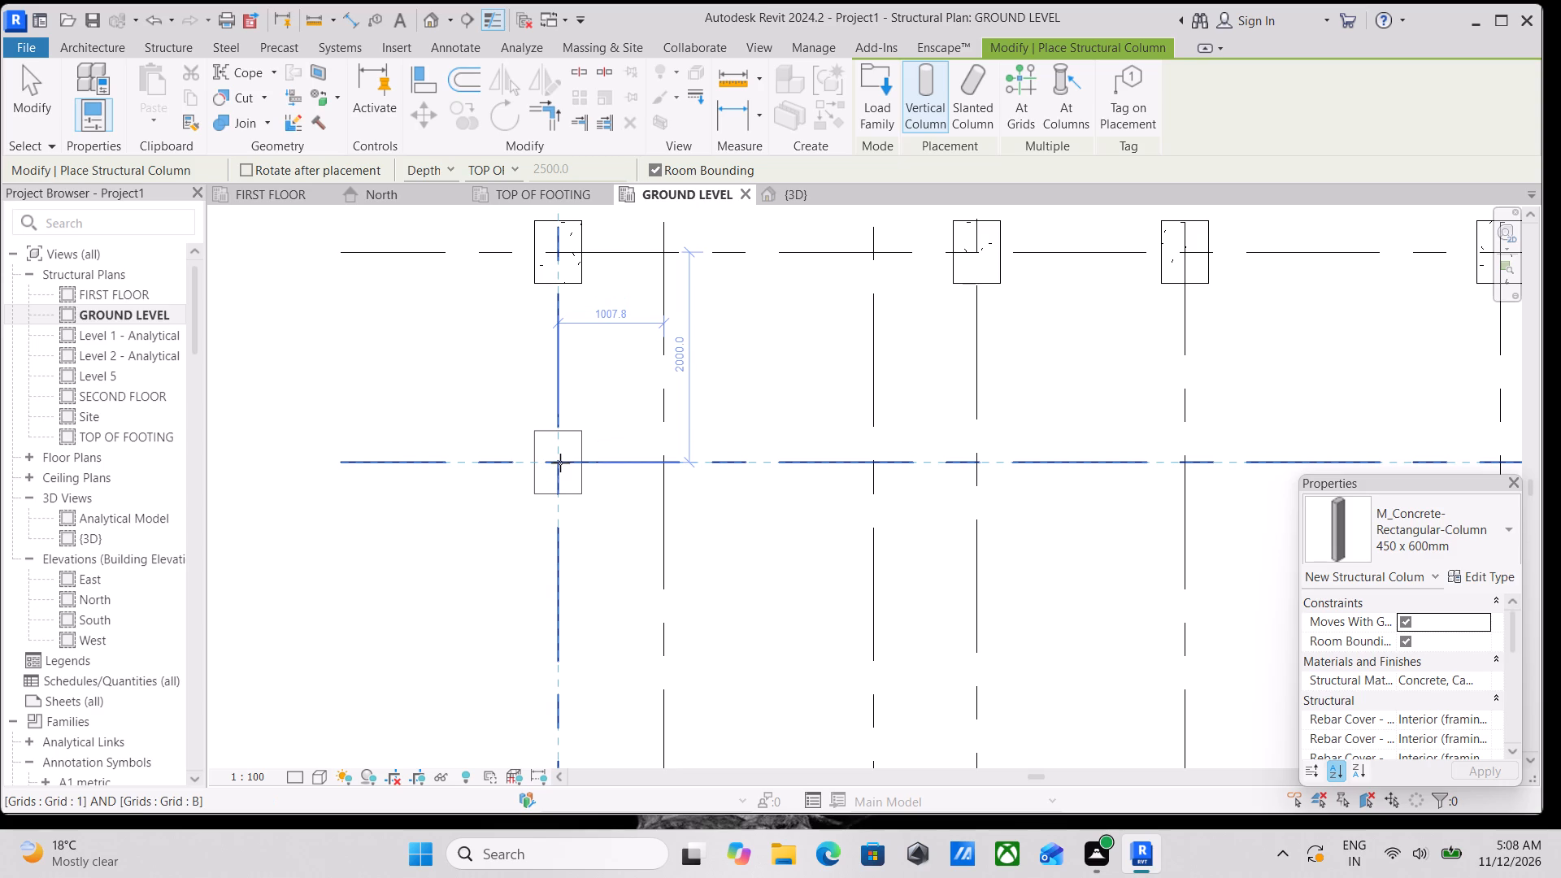
{"action": "left_click", "coordinate": [560, 461]}
Place 450 x 600mm columns along grid B at grids 4, 5 and 6, with depth to TOP OF FOOTING.
{"action": "middle_click_drag", "start_coordinate": [668, 419], "coordinate": [557, 419]}
{"action": "scroll", "coordinate": [813, 425], "scroll_direction": "down", "scroll_amount": 1}
{"action": "middle_click_drag", "start_coordinate": [811, 423], "coordinate": [639, 432]}
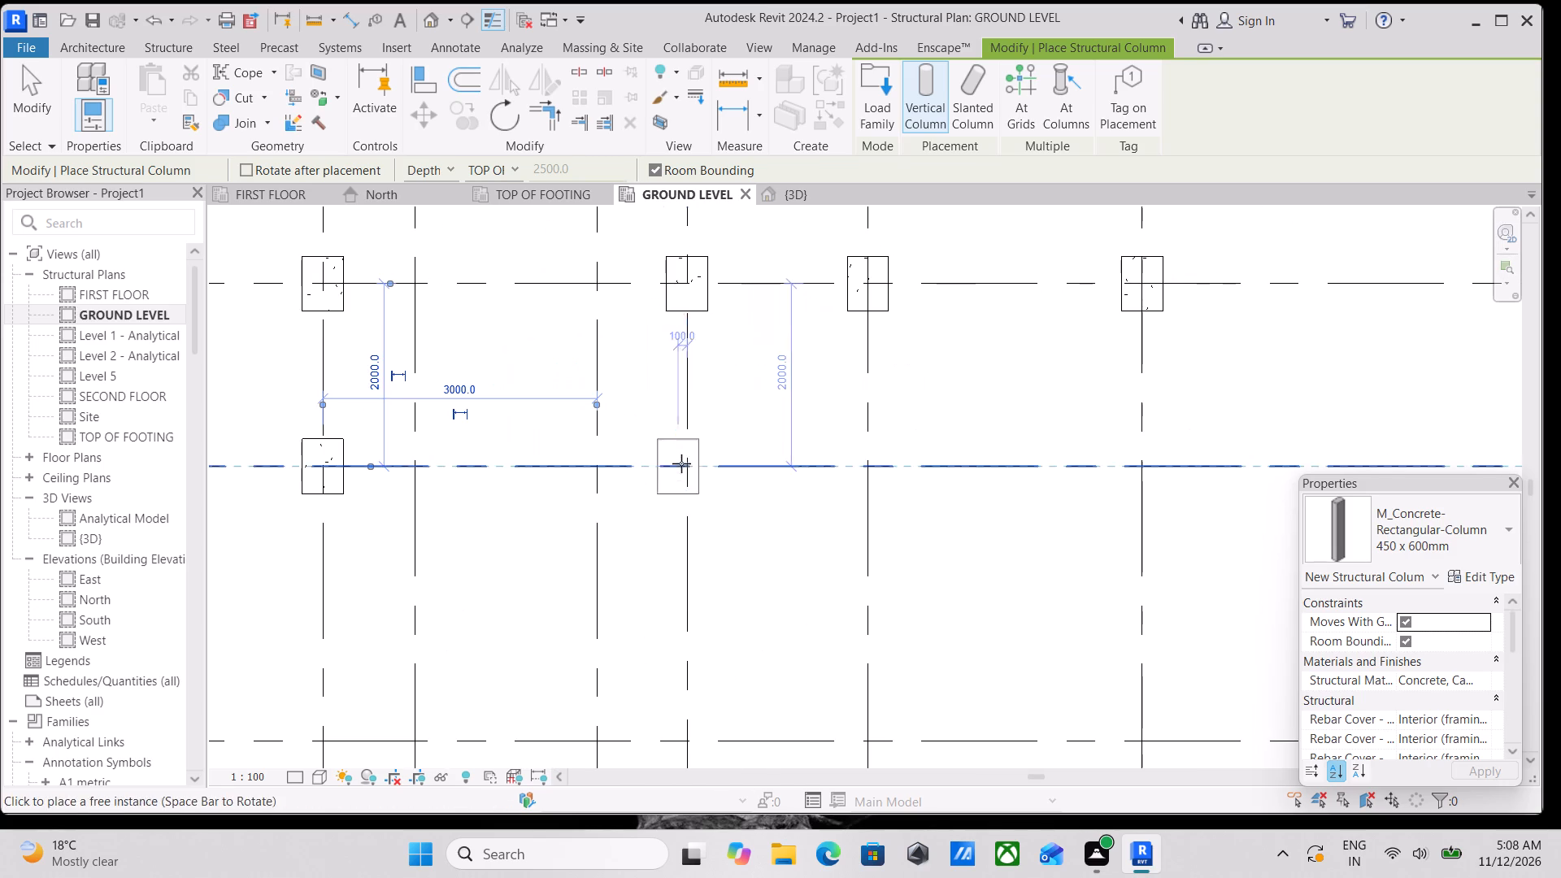
{"action": "left_click", "coordinate": [685, 464]}
{"action": "middle_click_drag", "start_coordinate": [790, 434], "coordinate": [789, 434]}
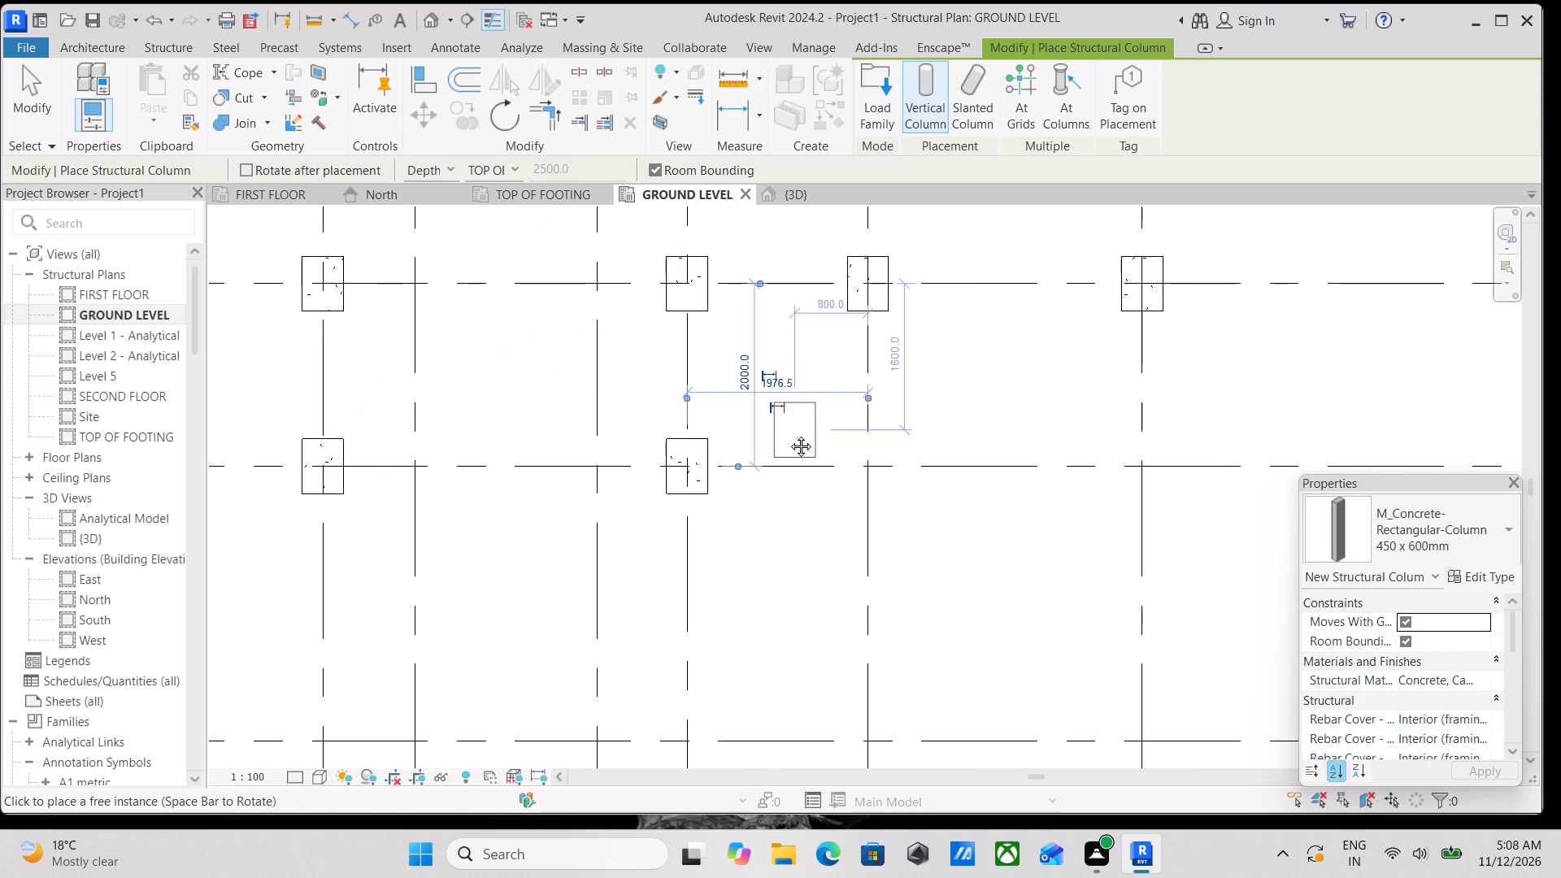
{"action": "middle_click_drag", "start_coordinate": [789, 434], "coordinate": [656, 467]}
{"action": "left_click", "coordinate": [730, 496]}
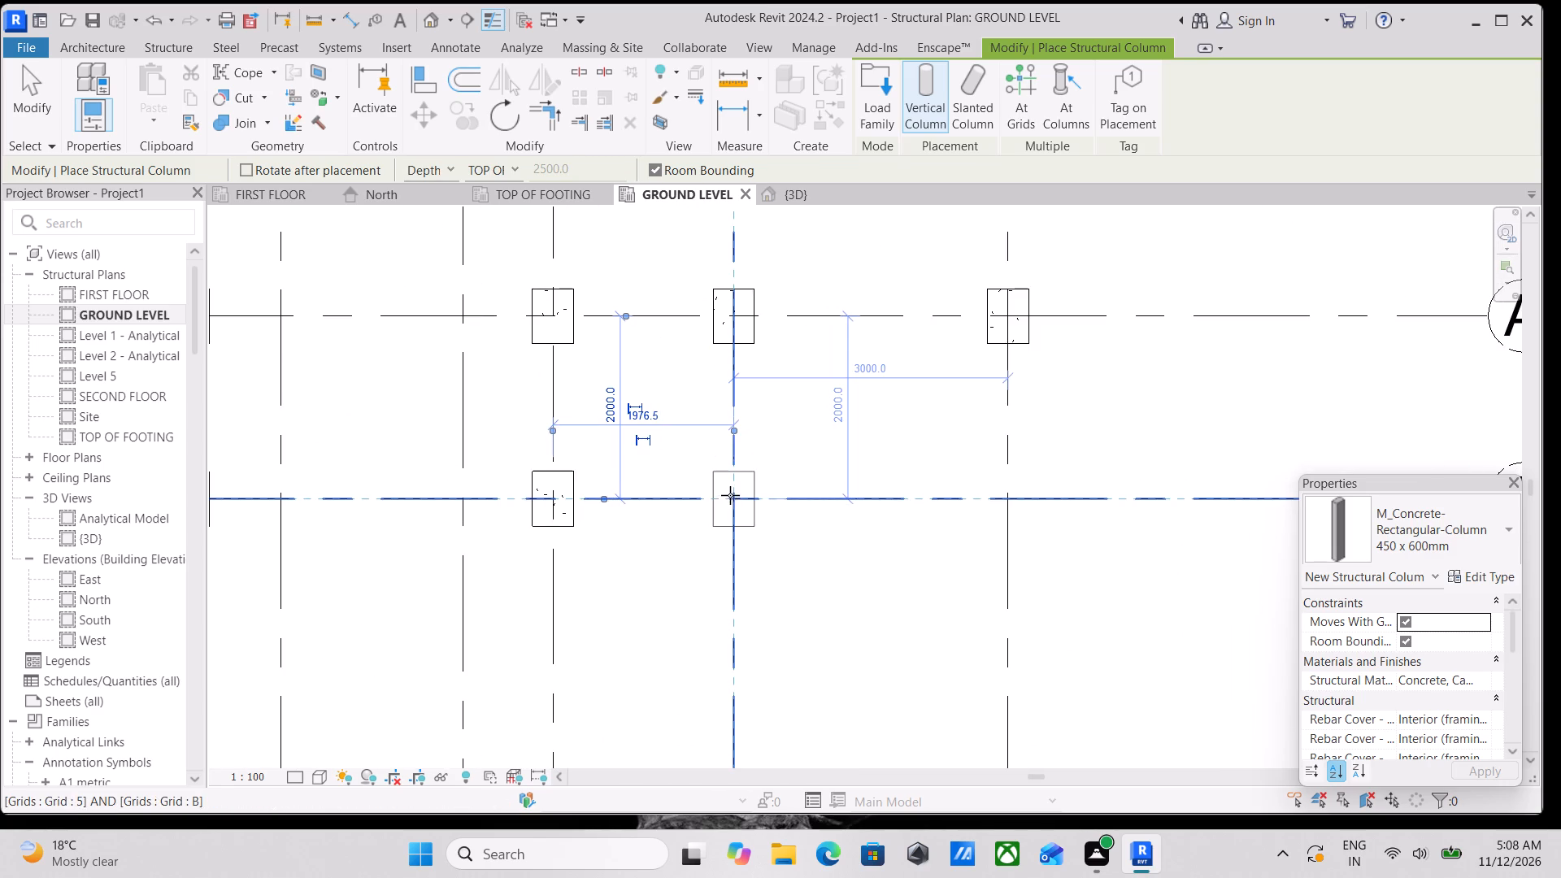
{"action": "scroll", "coordinate": [820, 433], "scroll_direction": "down", "scroll_amount": 1}
{"action": "middle_click_drag", "start_coordinate": [818, 432], "coordinate": [701, 449]}
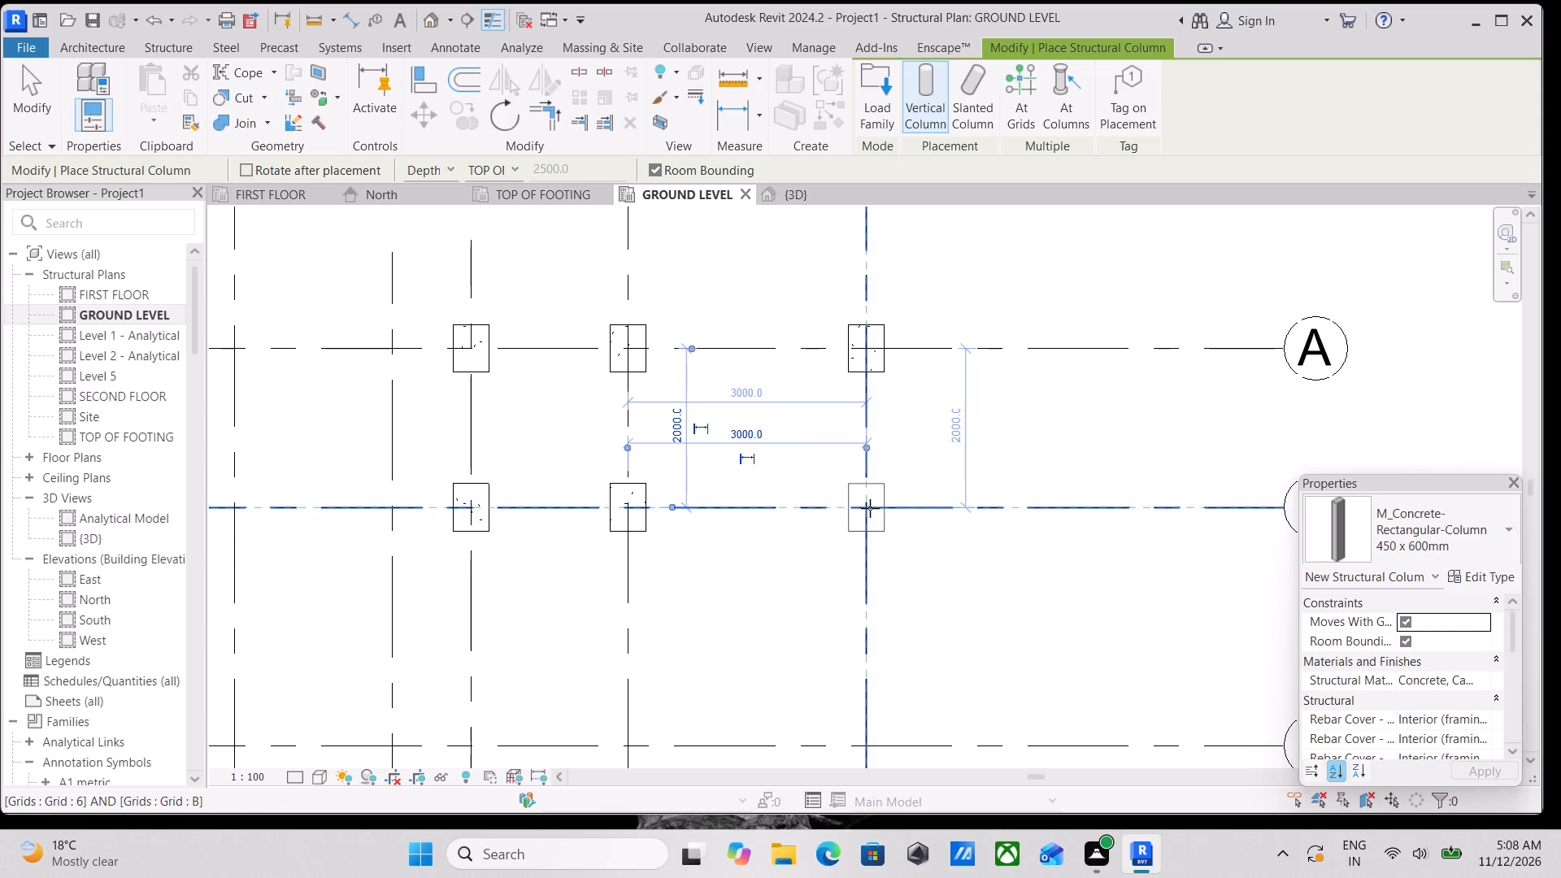
{"action": "left_click", "coordinate": [868, 504]}
{"action": "scroll", "coordinate": [876, 483], "scroll_direction": "down", "scroll_amount": 4}
{"action": "middle_click_drag", "start_coordinate": [891, 424], "coordinate": [946, 407]}
{"action": "scroll", "coordinate": [904, 418], "scroll_direction": "down", "scroll_amount": 1}
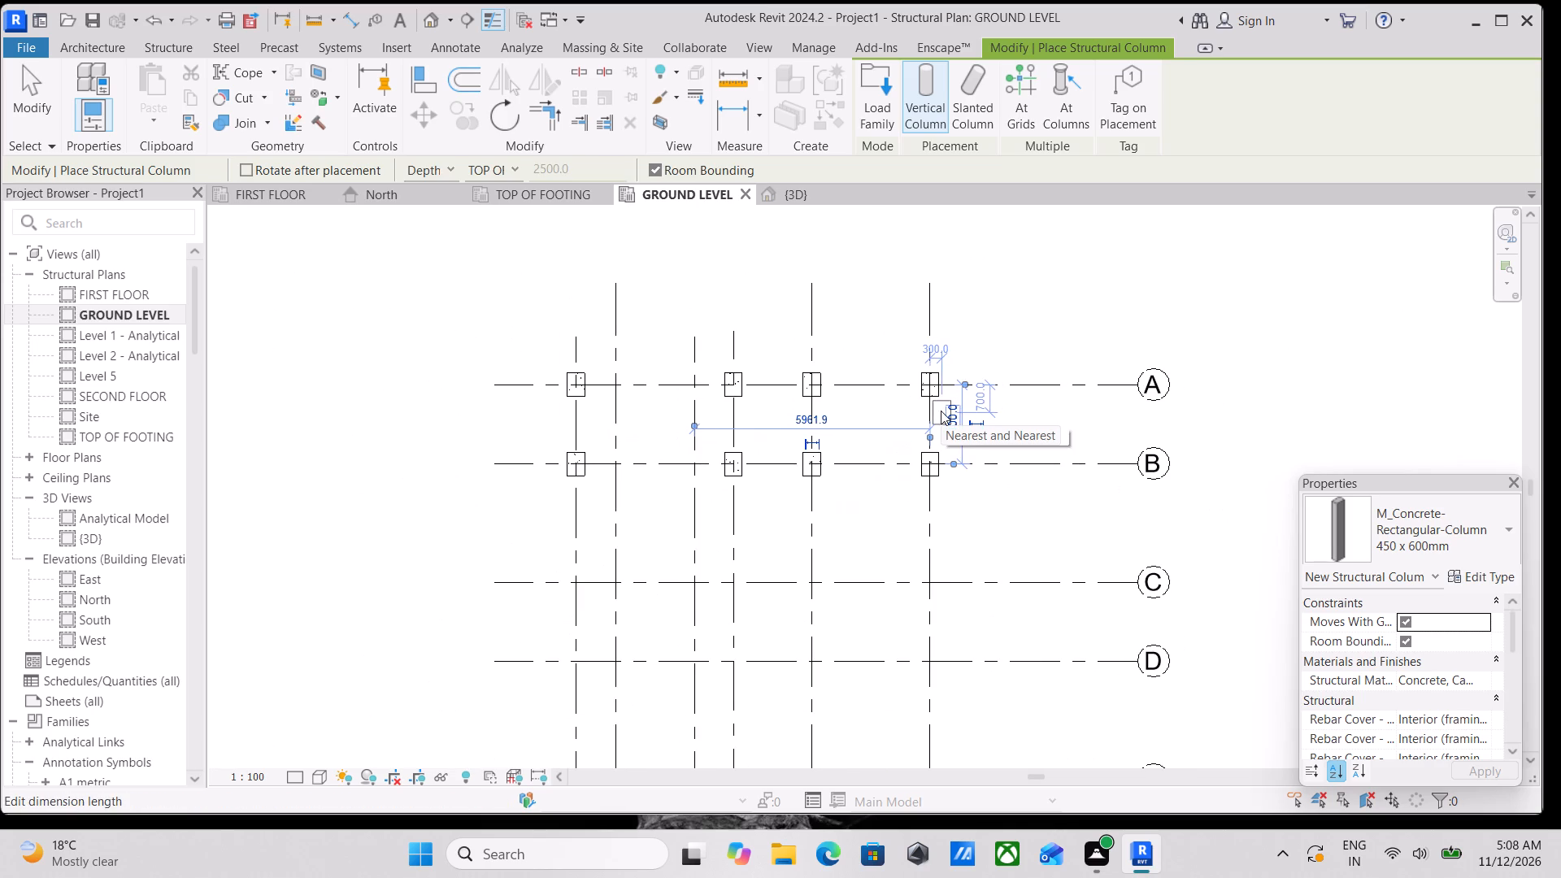
{"action": "scroll", "coordinate": [740, 406], "scroll_direction": "up", "scroll_amount": 2}
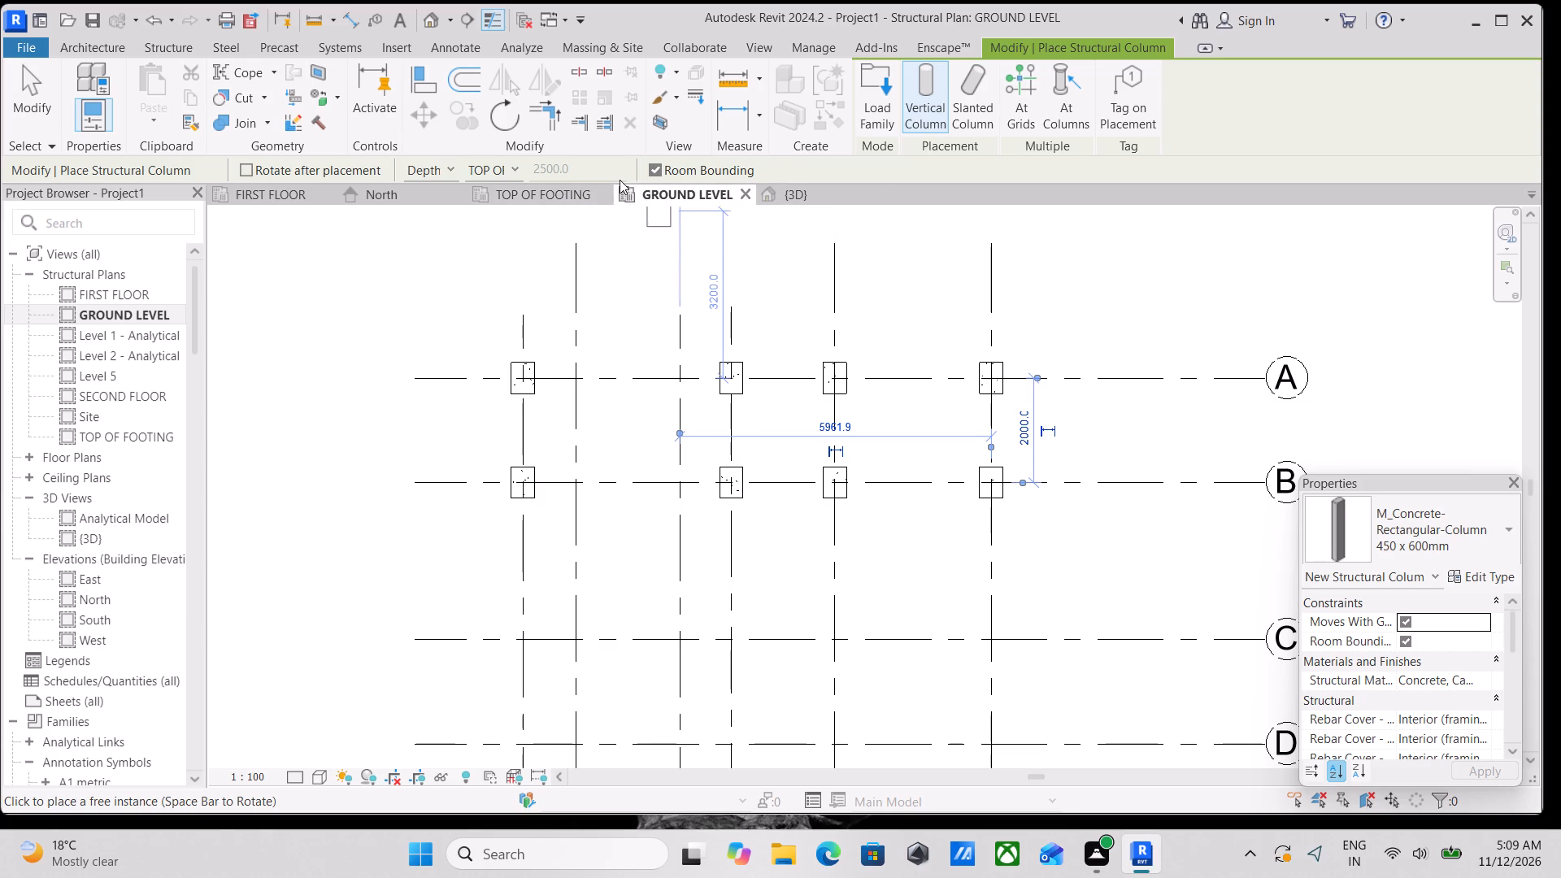
Set the 3D view's visual style to Shaded and inspect the columns on the footings.
{"action": "left_click", "coordinate": [792, 188]}
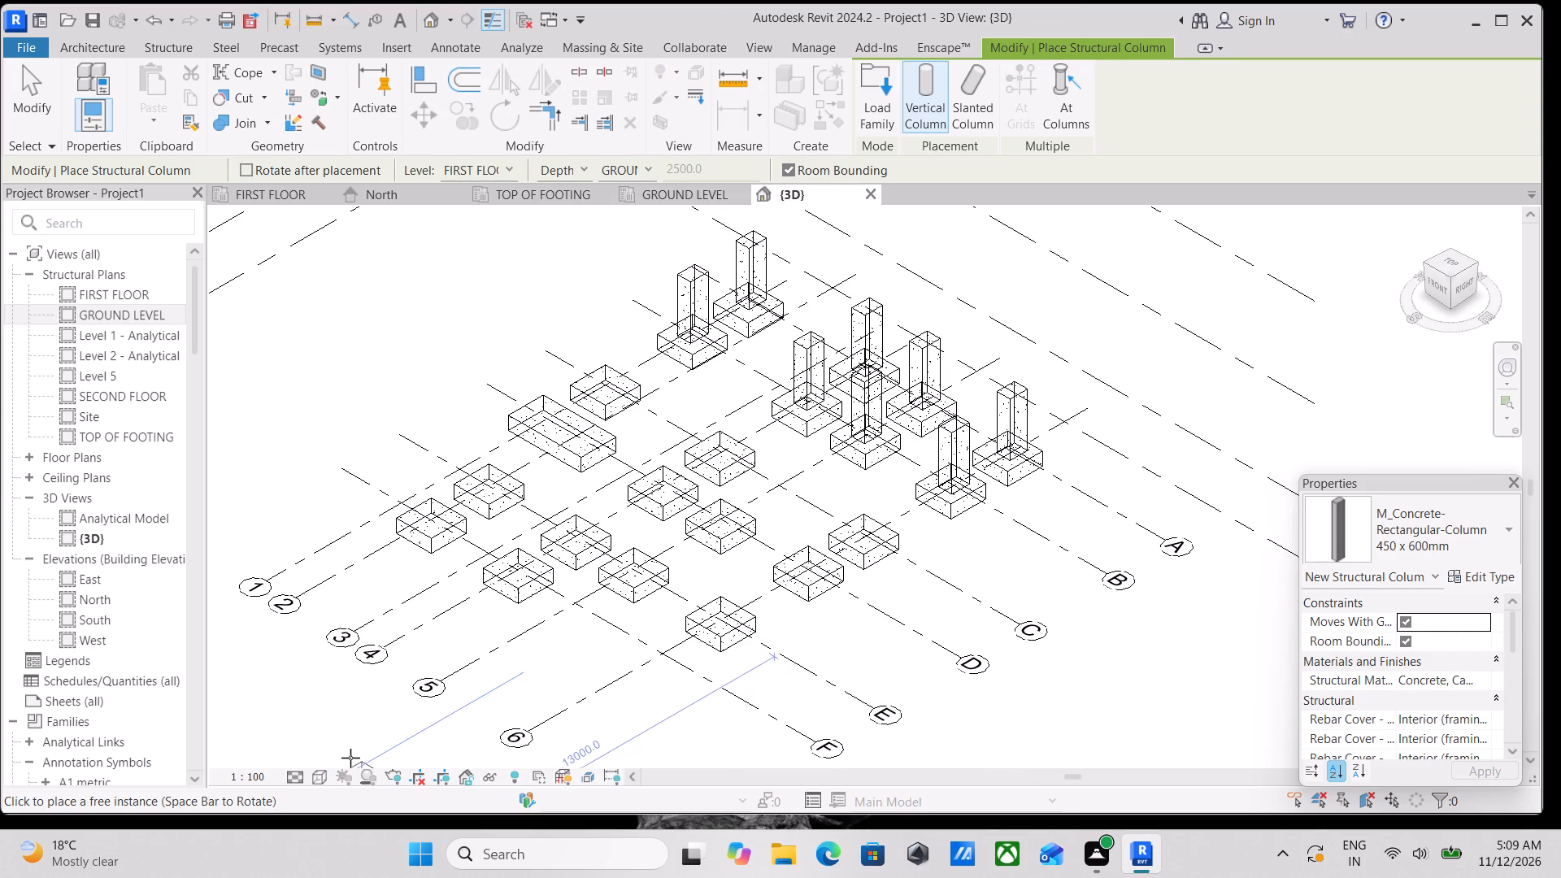
{"action": "left_click", "coordinate": [317, 780]}
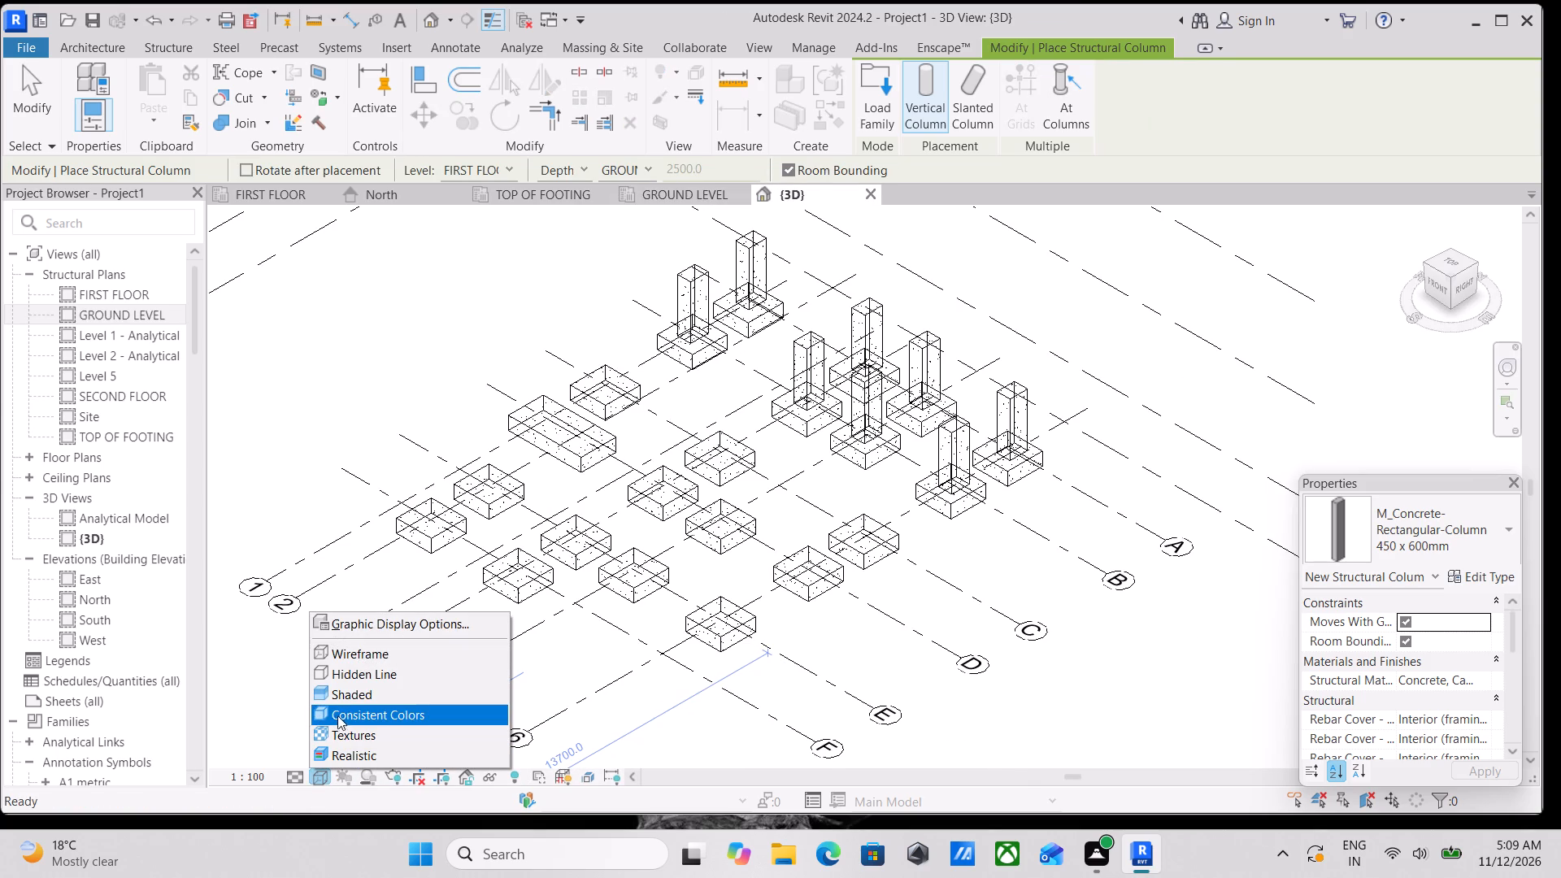
{"action": "left_click", "coordinate": [352, 689]}
{"action": "scroll", "coordinate": [802, 372], "scroll_direction": "up", "scroll_amount": 2}
{"action": "scroll", "coordinate": [802, 372], "scroll_direction": "down", "scroll_amount": 1}
{"action": "middle_click_drag", "start_coordinate": [802, 372], "coordinate": [810, 431]}
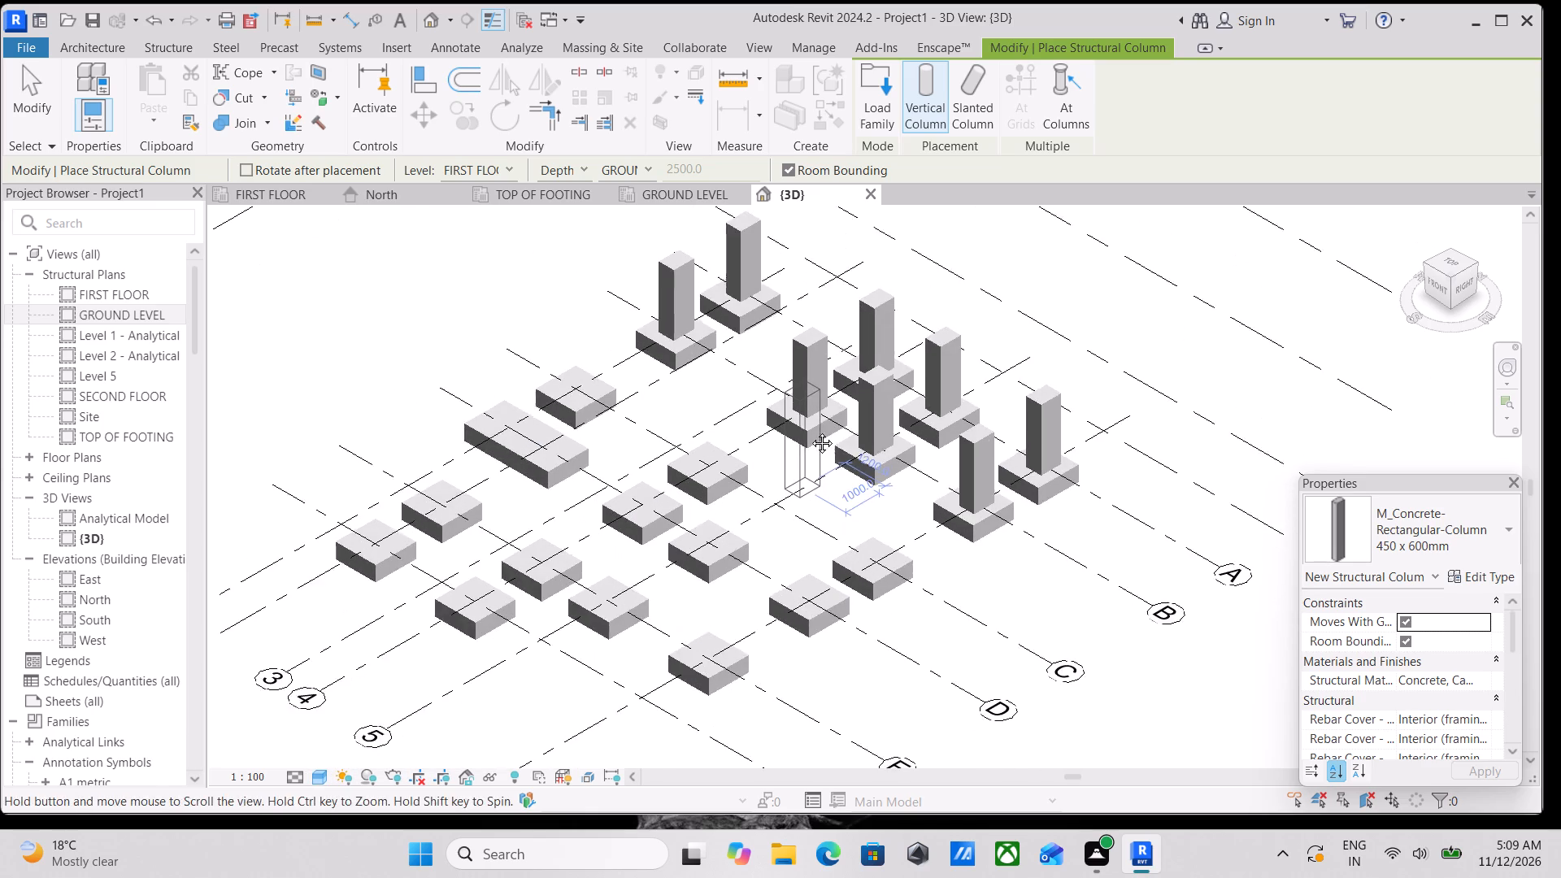
{"action": "middle_click_drag", "start_coordinate": [810, 431], "coordinate": [828, 485]}
Compare the columns in the 3D view with the footings in the TOP OF FOOTING plan, and return to GROUND LEVEL.
{"action": "left_click", "coordinate": [659, 193]}
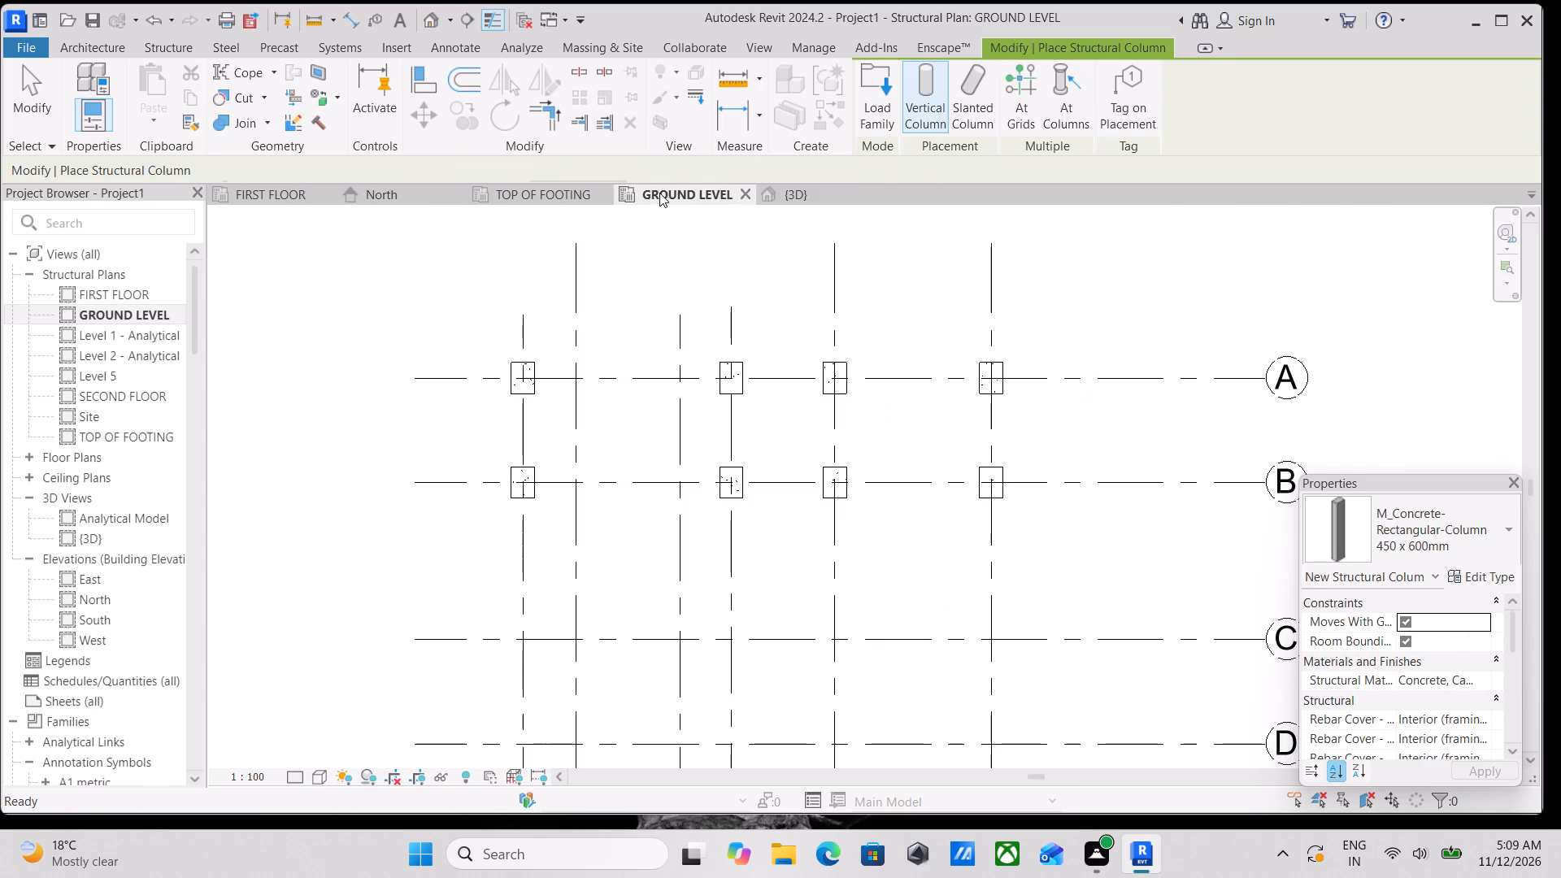
{"action": "left_click", "coordinate": [779, 187]}
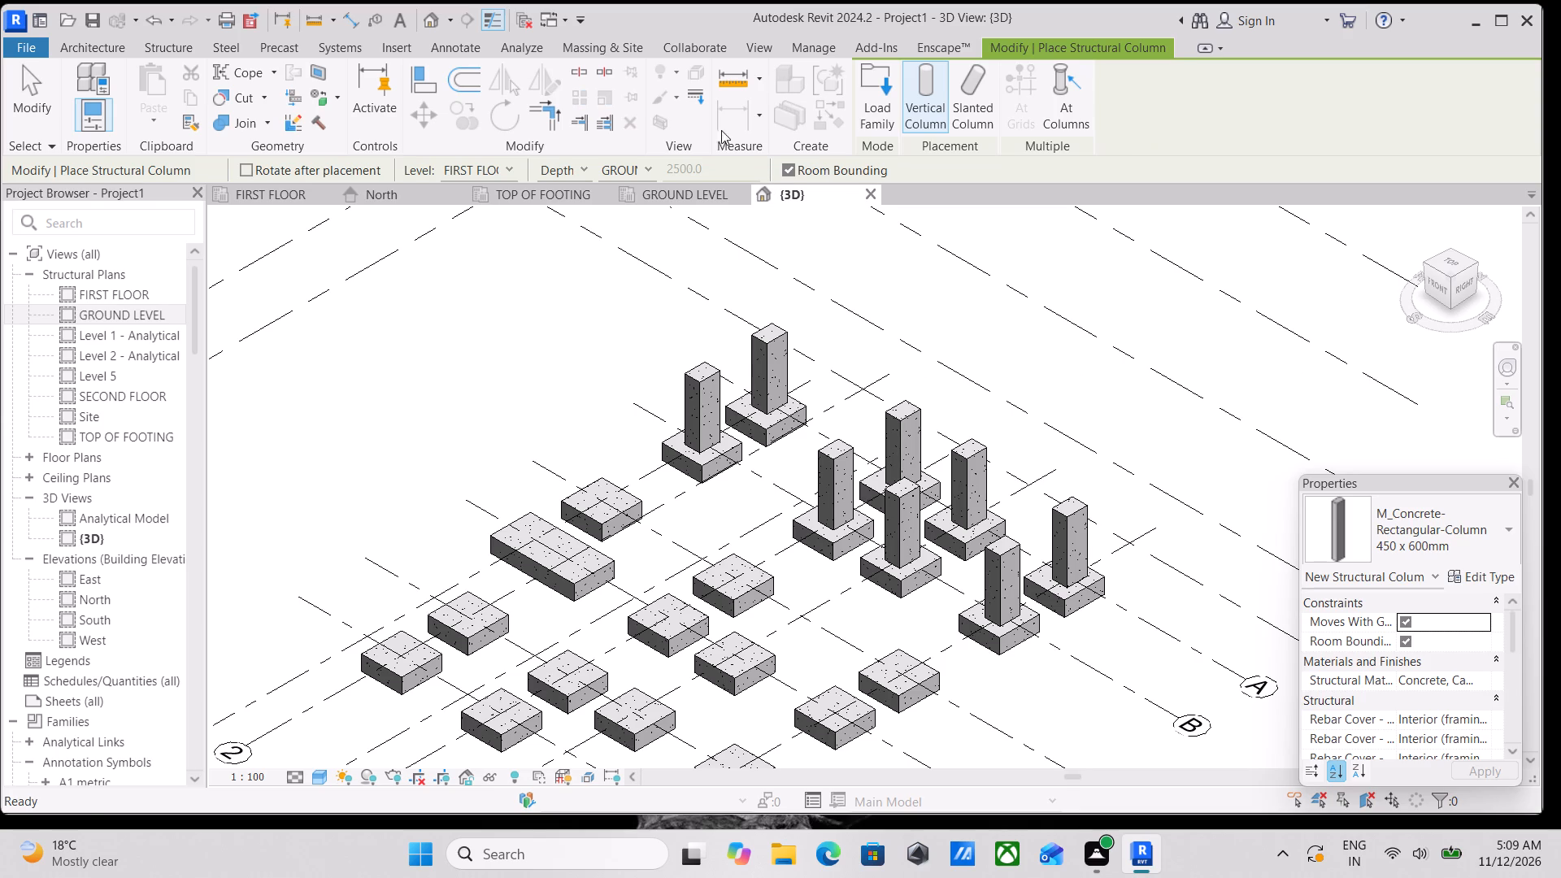
{"action": "left_click", "coordinate": [654, 190]}
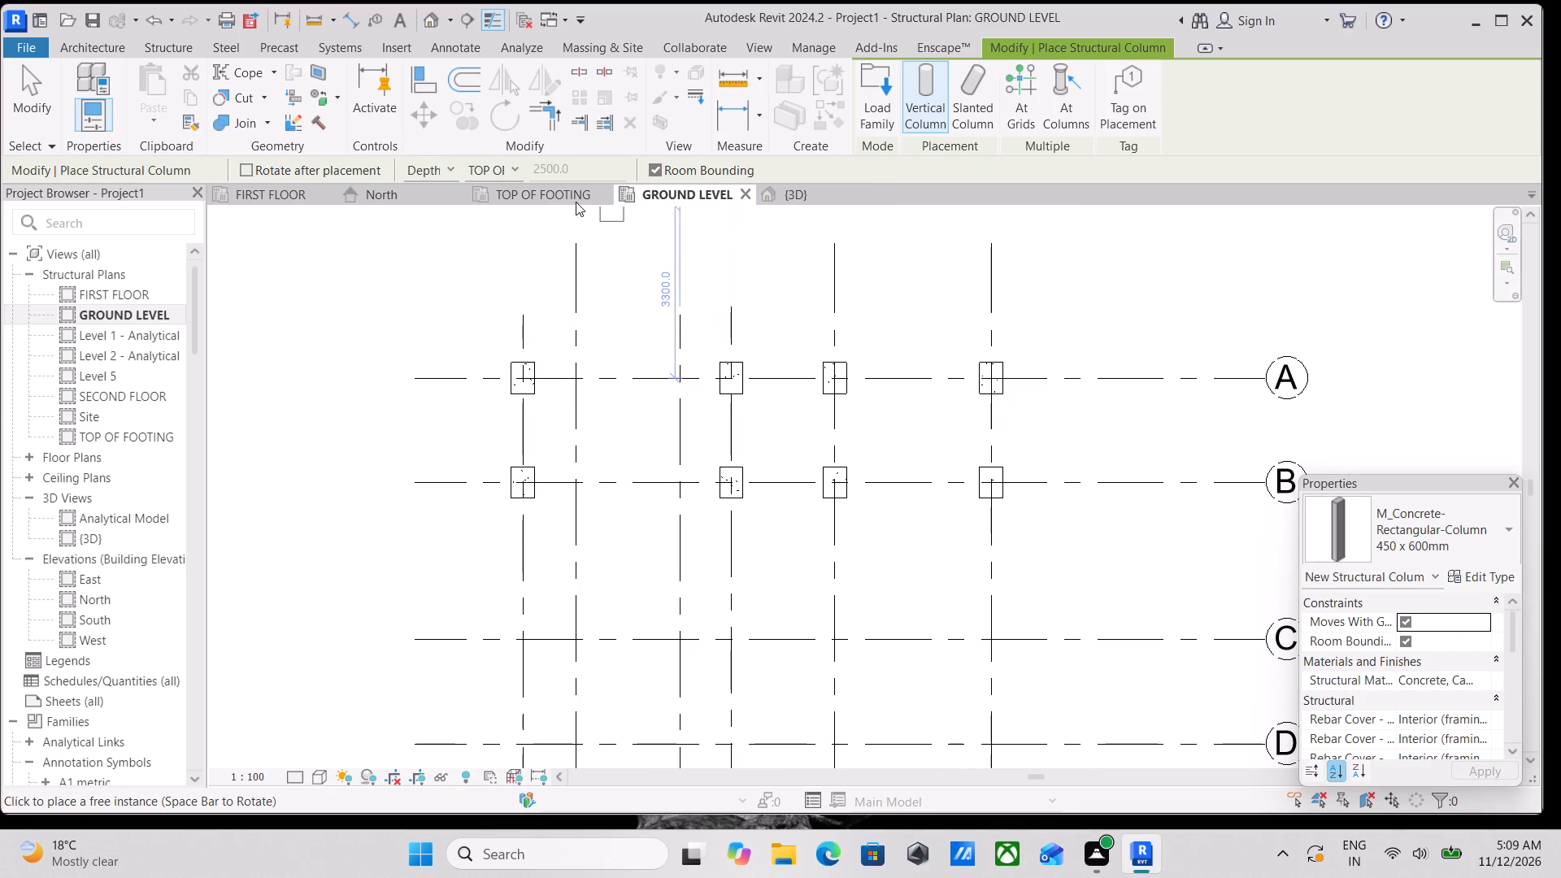
{"action": "left_click", "coordinate": [541, 188]}
{"action": "scroll", "coordinate": [692, 498], "scroll_direction": "up", "scroll_amount": 3}
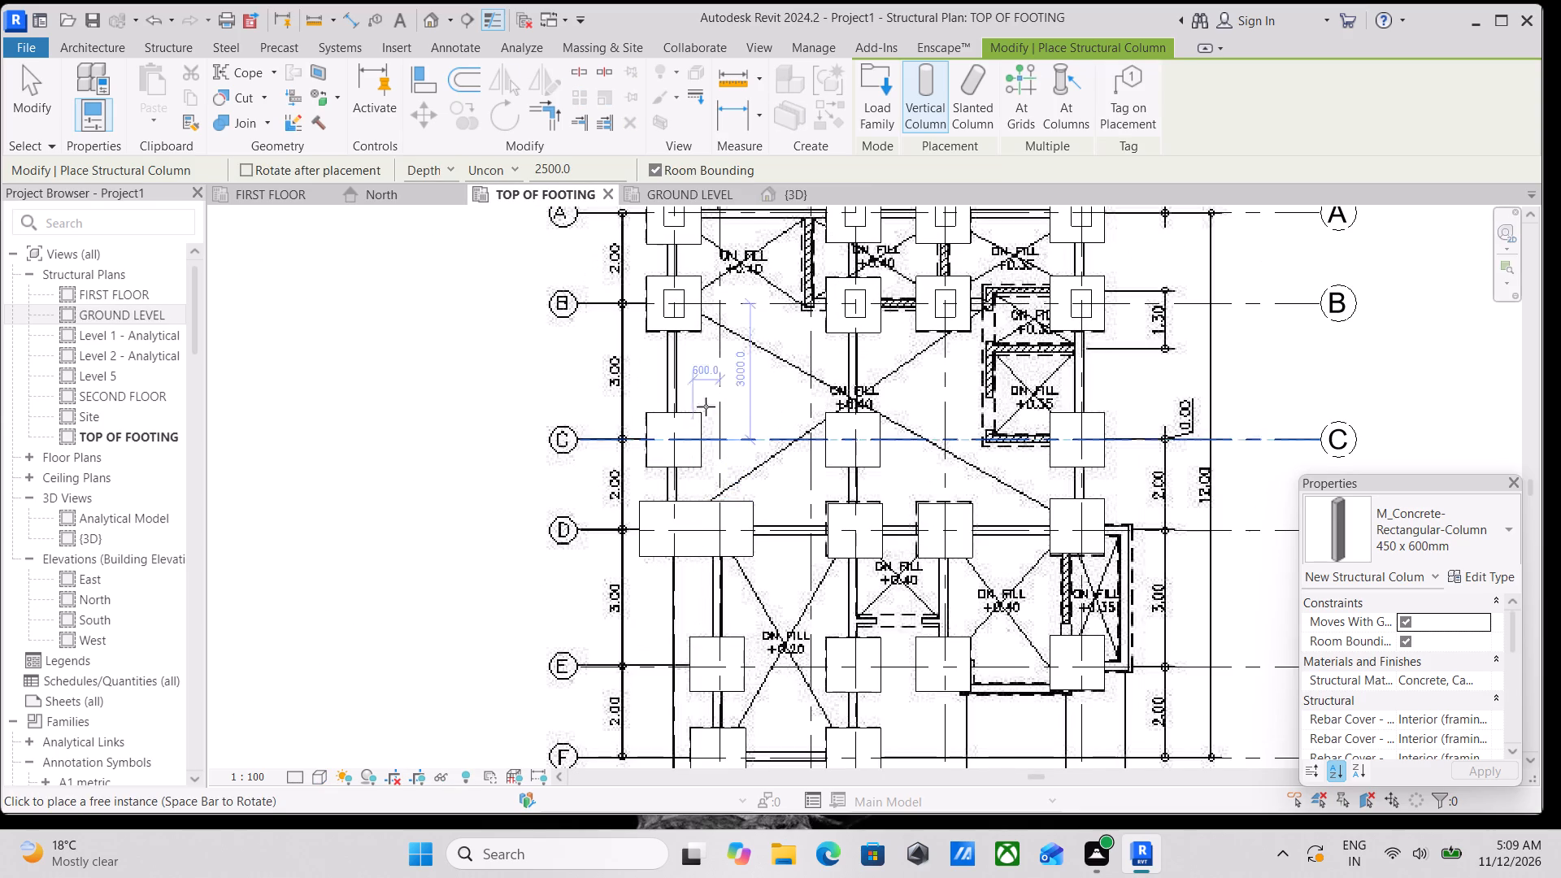
{"action": "left_click", "coordinate": [686, 195]}
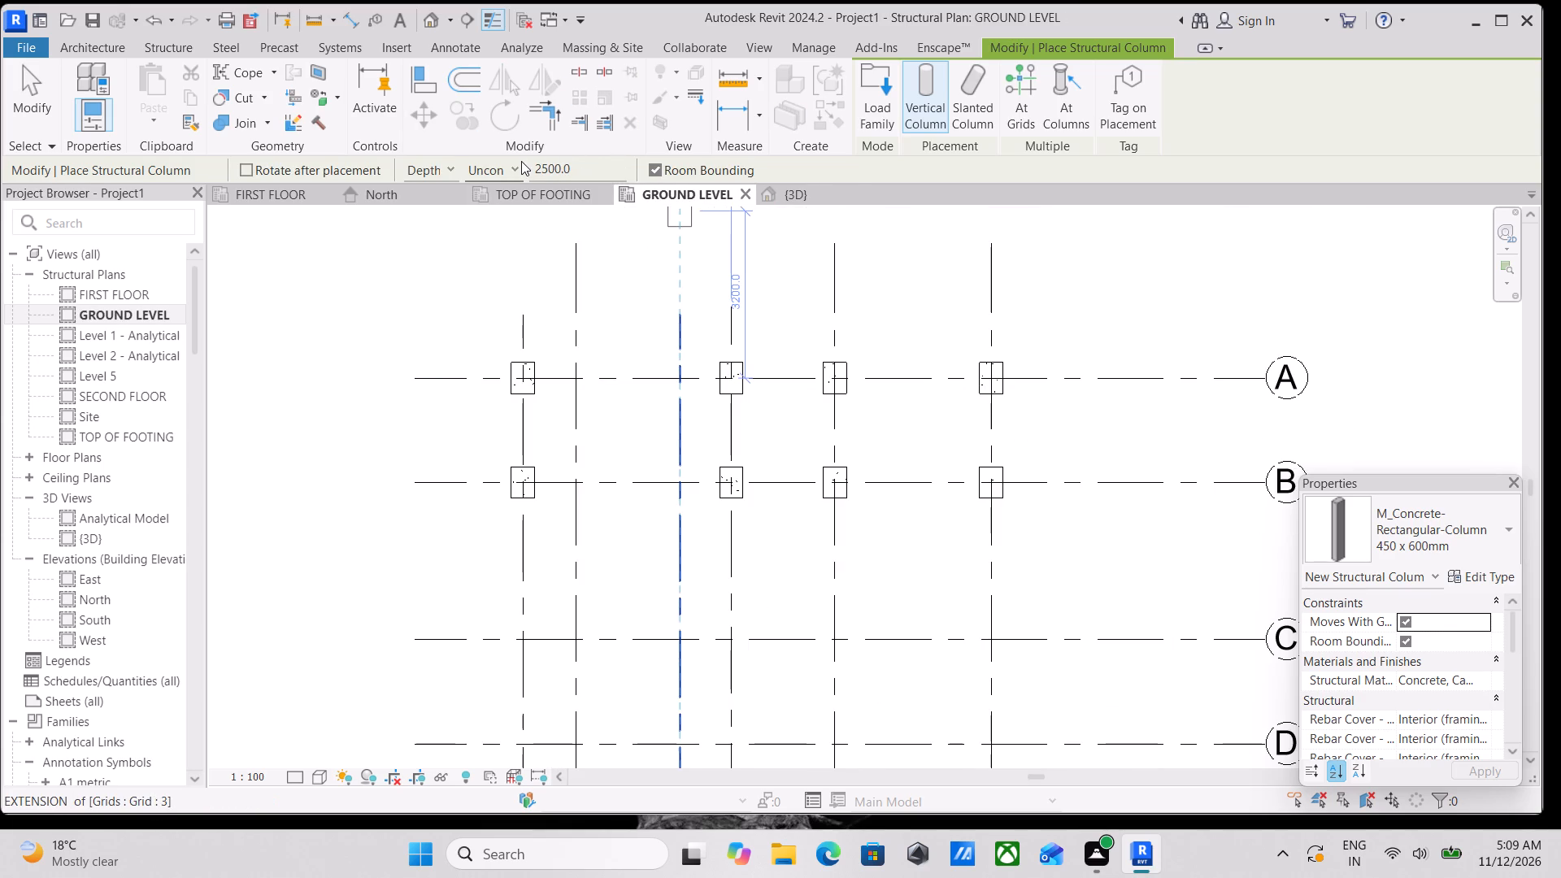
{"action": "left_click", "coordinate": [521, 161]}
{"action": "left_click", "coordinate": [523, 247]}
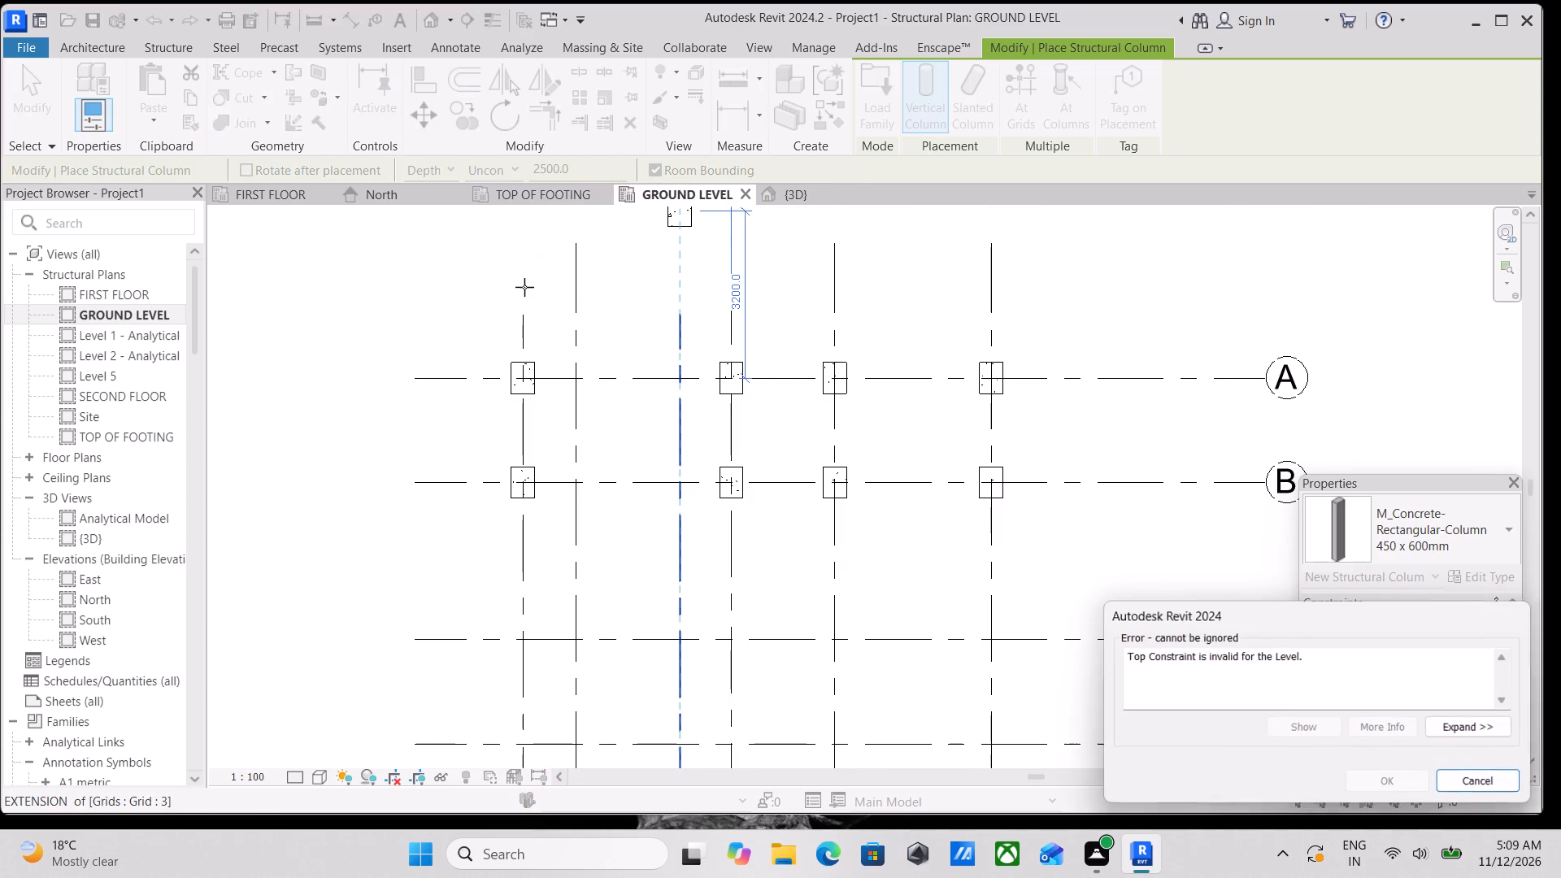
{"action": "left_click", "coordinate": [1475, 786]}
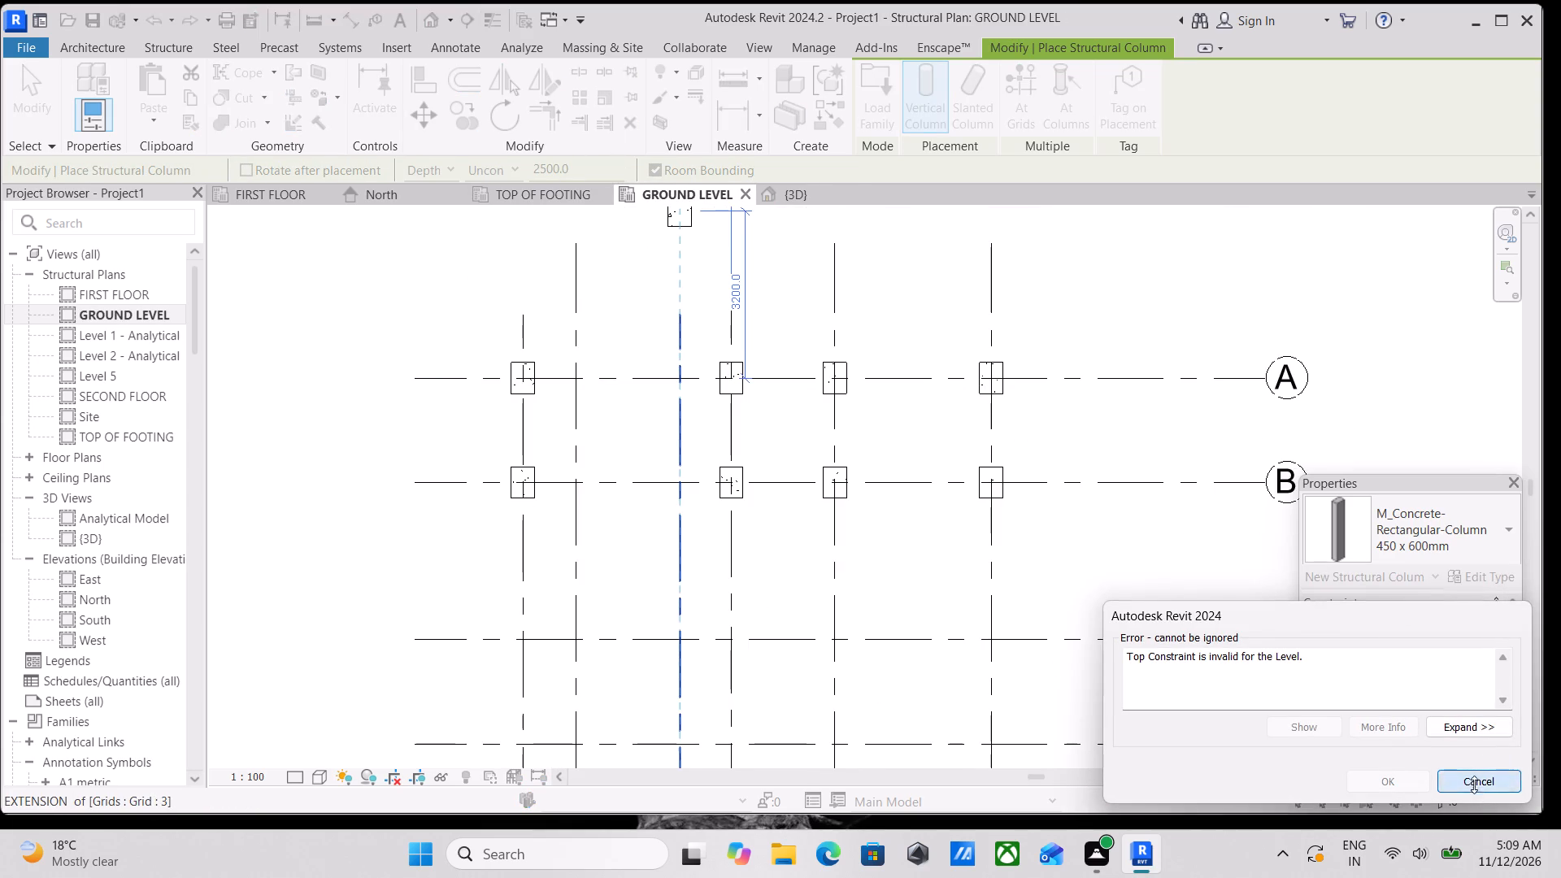
Place 450 x 600mm columns along grid C at grids 1, 5 and 6, with depth set to TOP OF FOOTING.
{"action": "scroll", "coordinate": [552, 454], "scroll_direction": "down", "scroll_amount": 1}
{"action": "middle_click_drag", "start_coordinate": [531, 480], "coordinate": [593, 424]}
{"action": "scroll", "coordinate": [583, 573], "scroll_direction": "up", "scroll_amount": 1}
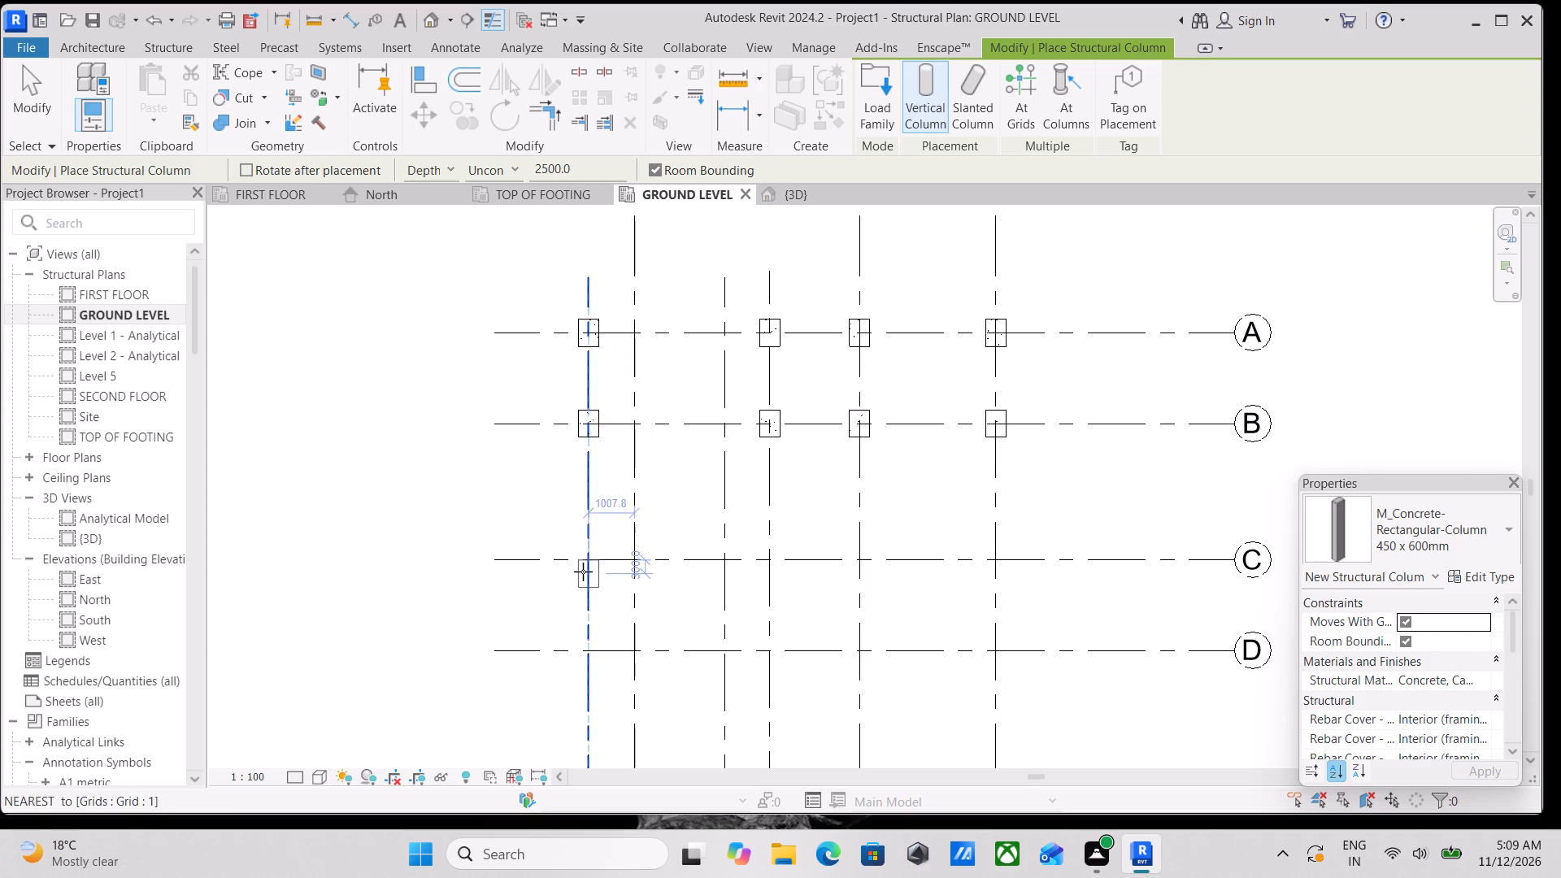
{"action": "scroll", "coordinate": [583, 572], "scroll_direction": "up", "scroll_amount": 1}
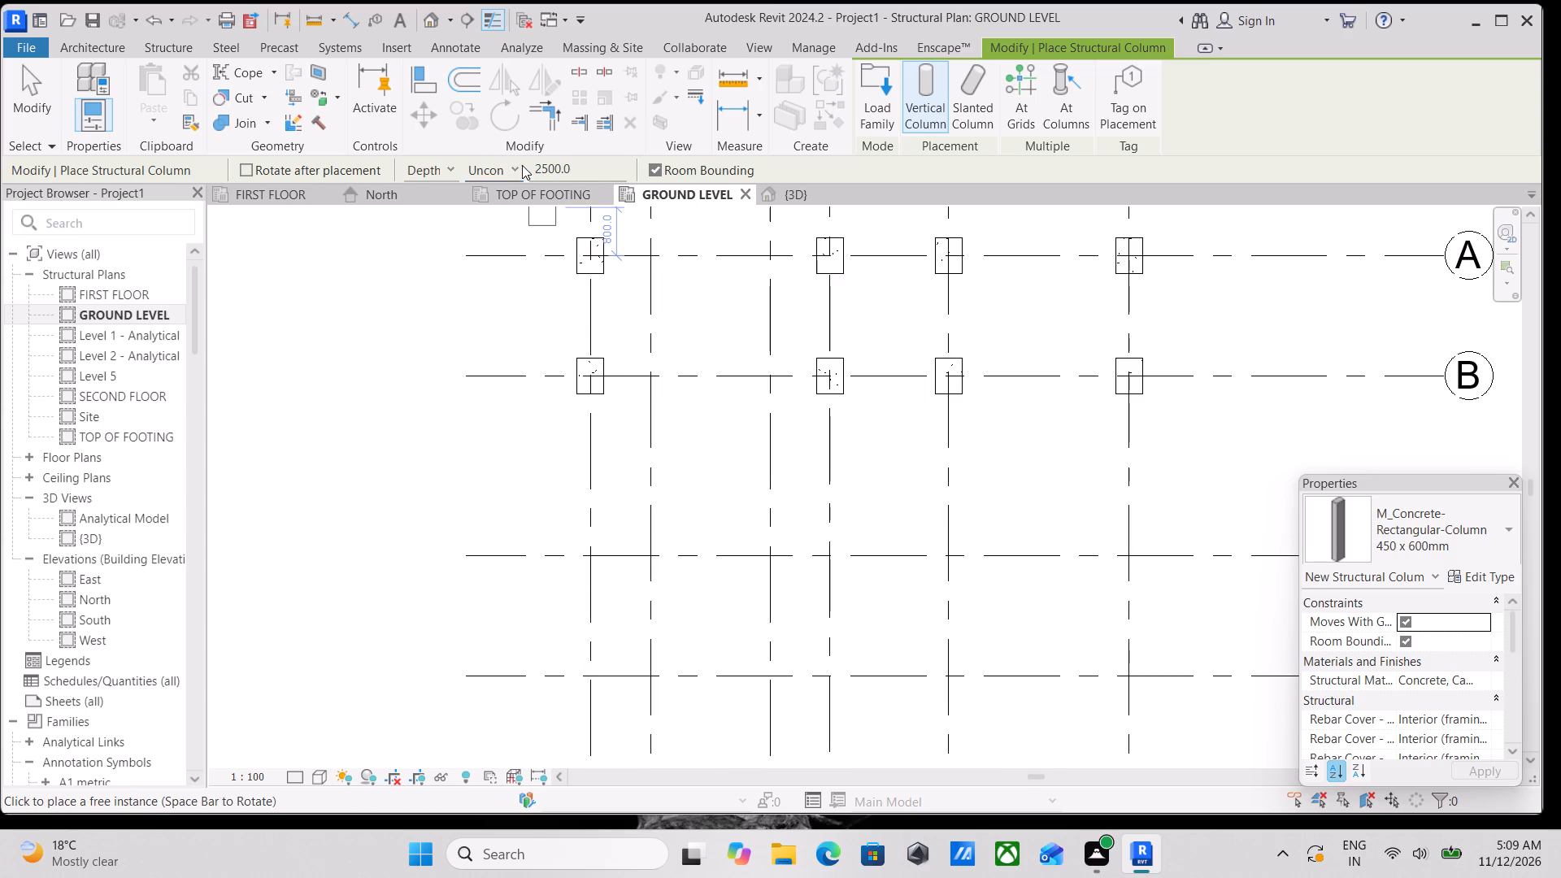
{"action": "left_click", "coordinate": [523, 165]}
{"action": "left_click", "coordinate": [537, 255]}
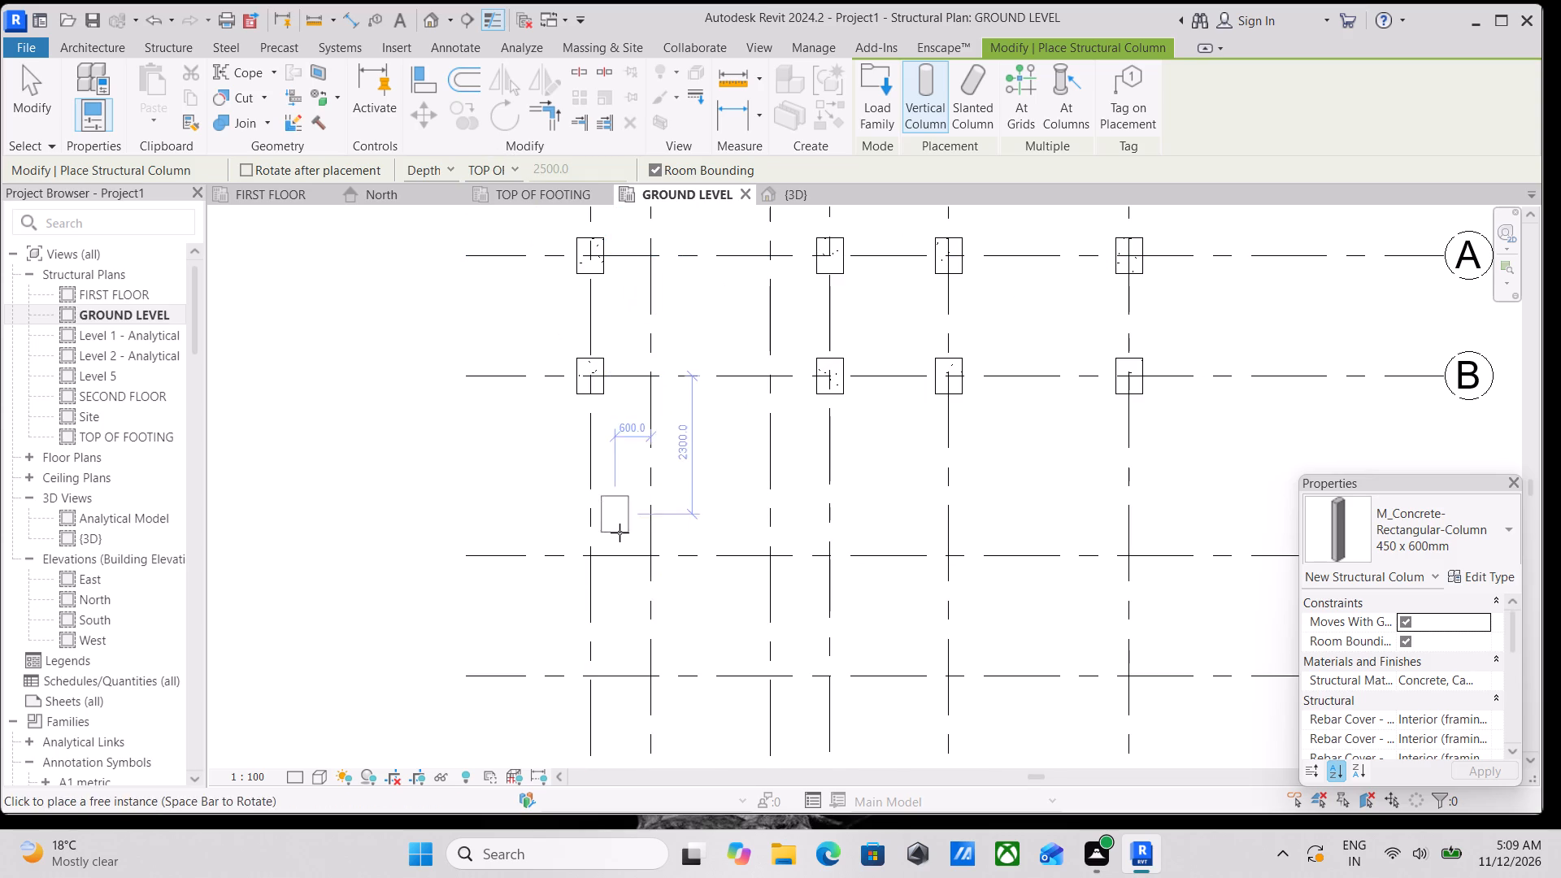
{"action": "middle_click_drag", "start_coordinate": [620, 553], "coordinate": [624, 474]}
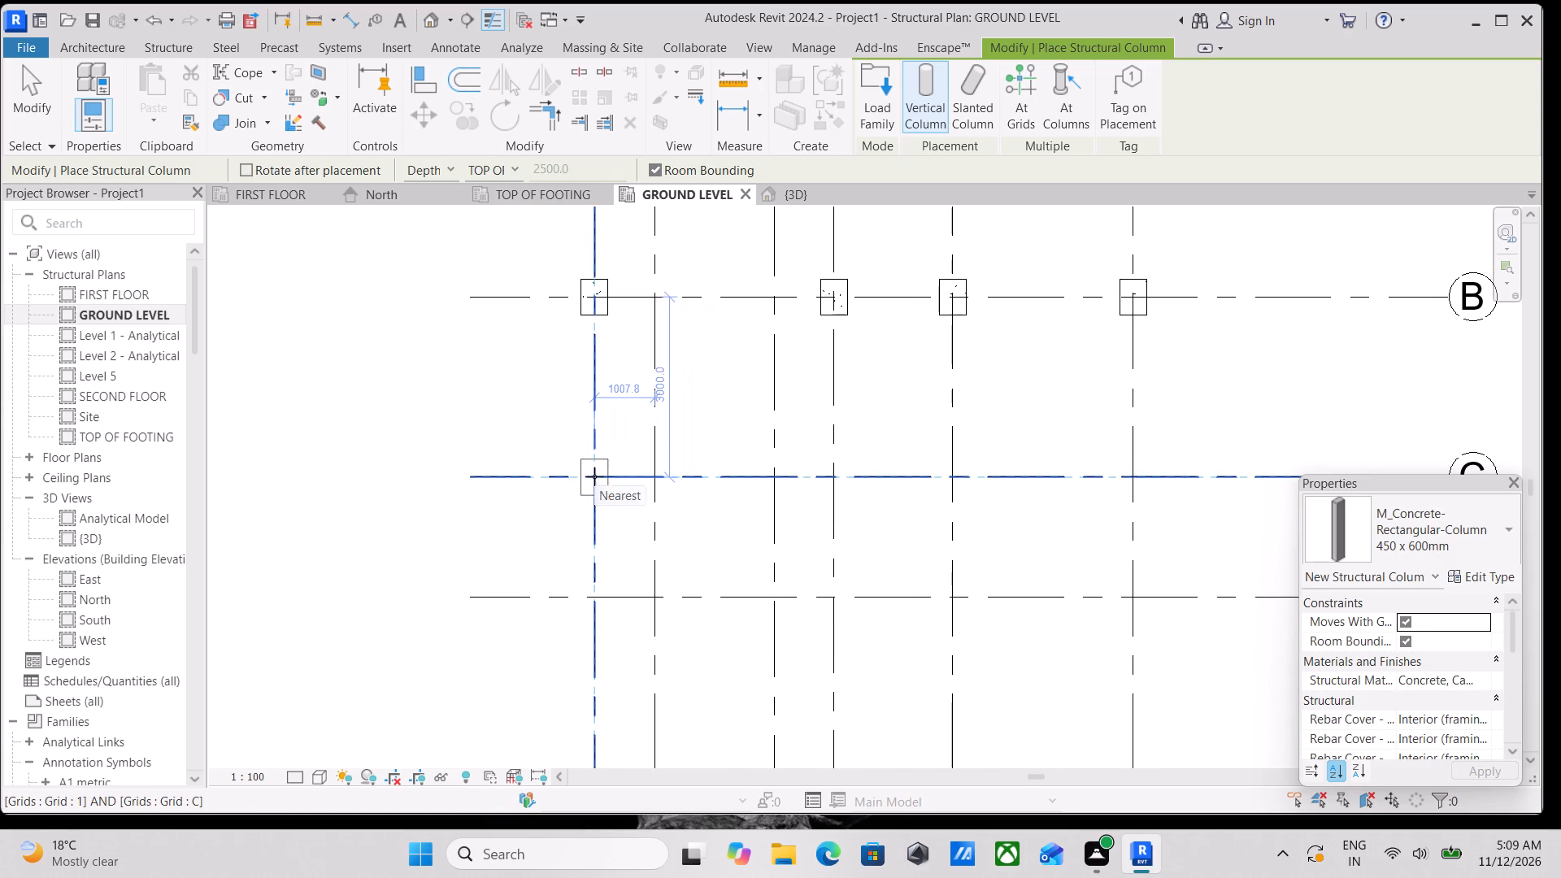
{"action": "left_click", "coordinate": [594, 476]}
{"action": "scroll", "coordinate": [925, 532], "scroll_direction": "down", "scroll_amount": 1}
{"action": "middle_click_drag", "start_coordinate": [919, 527], "coordinate": [858, 550]}
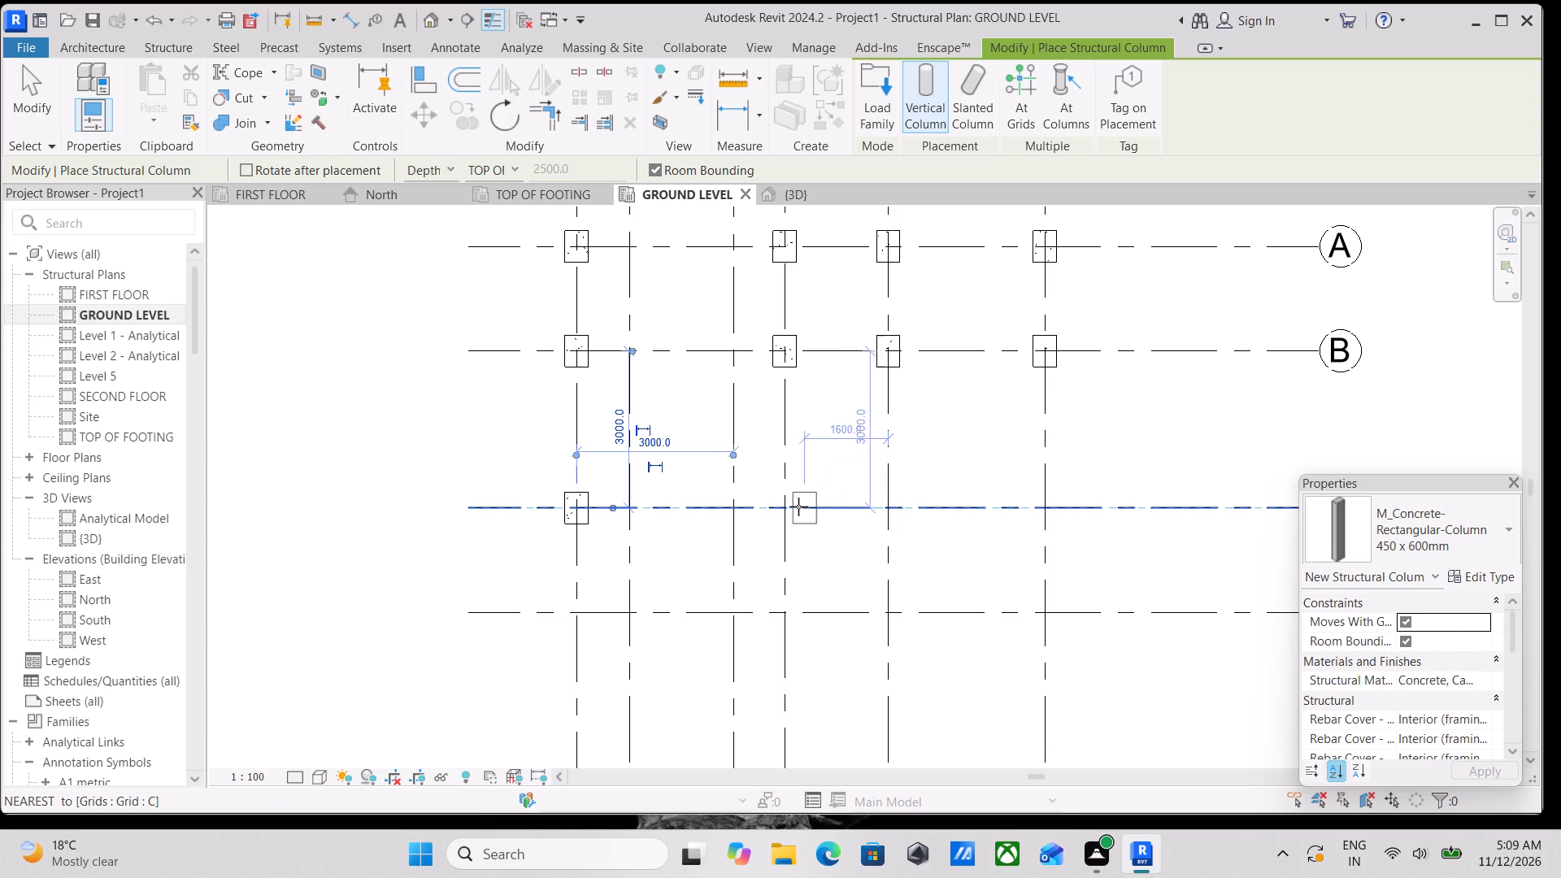
{"action": "left_click", "coordinate": [883, 509]}
{"action": "left_click", "coordinate": [1048, 505]}
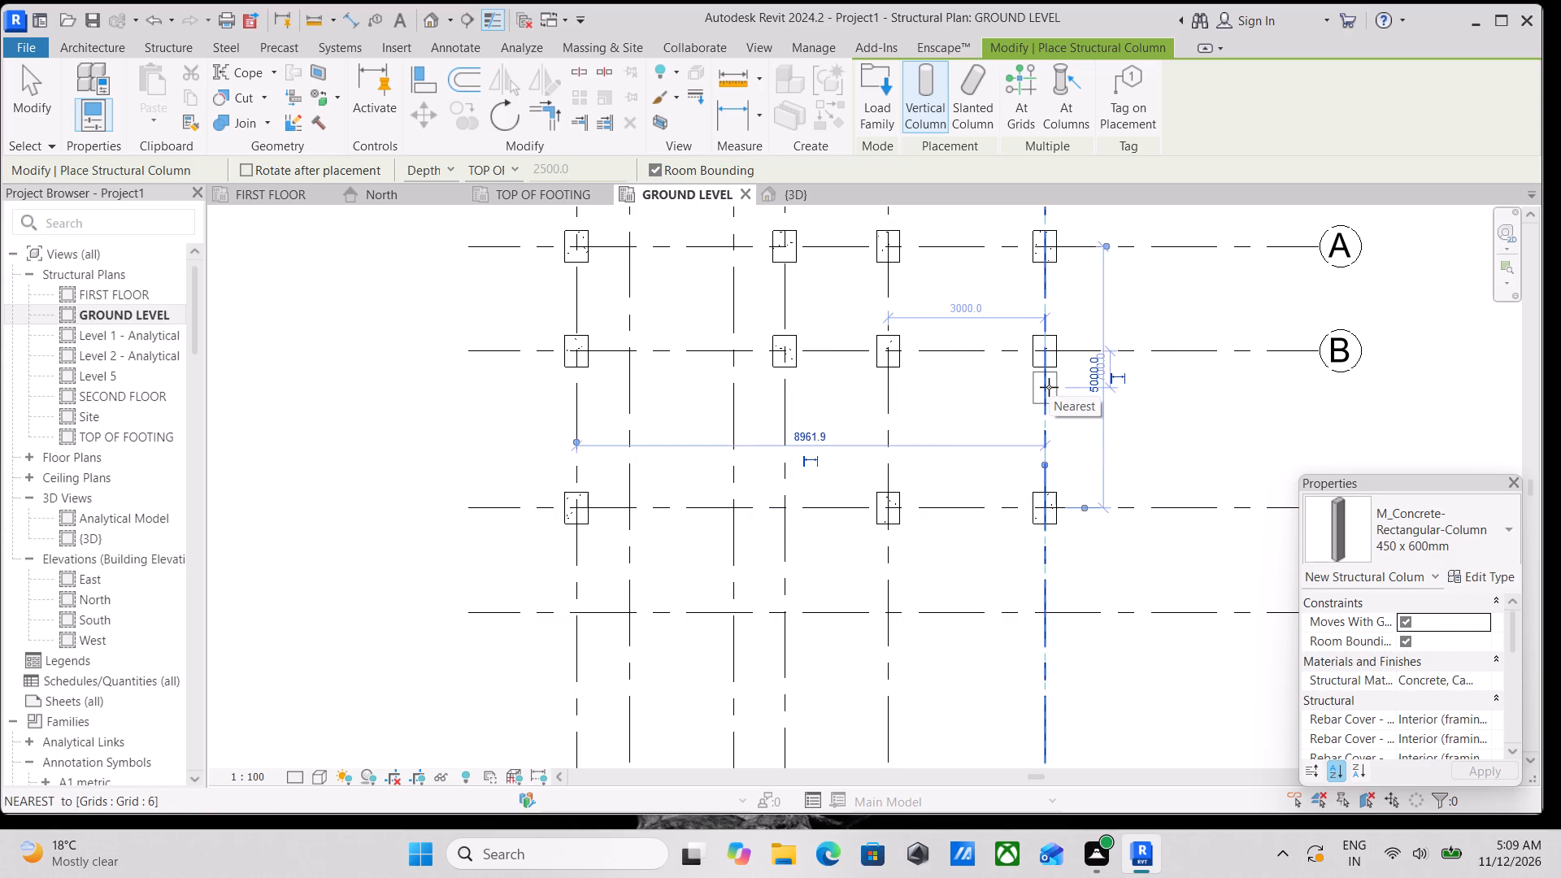
Check the footings in the TOP OF FOOTING plan, and in GROUND LEVEL place a column at C-4 with depth to TOP OF FOOTING.
{"action": "left_click", "coordinate": [555, 193]}
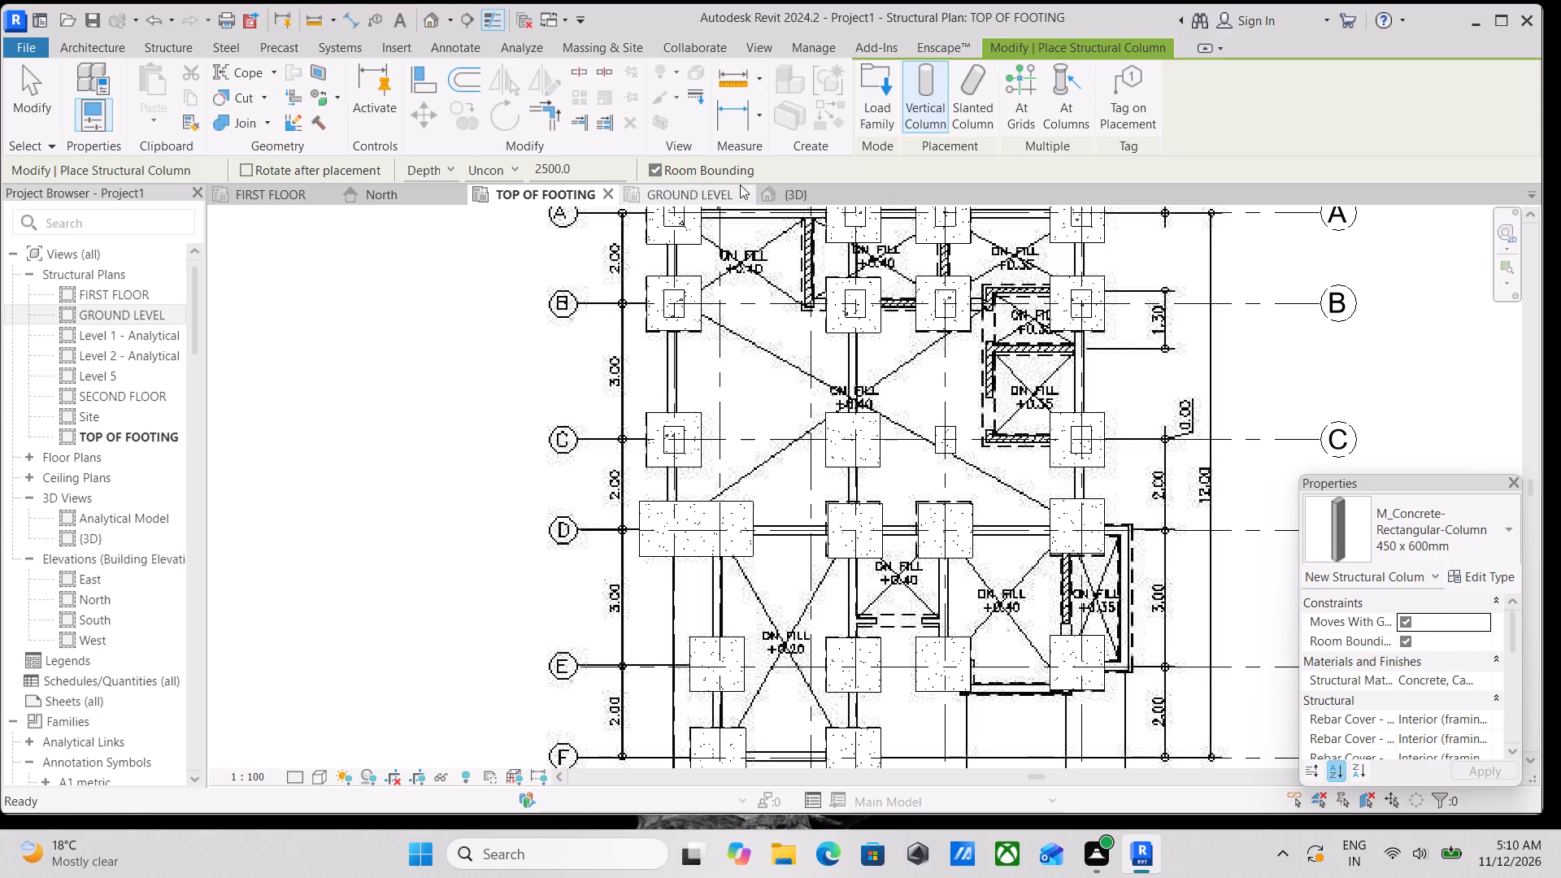
{"action": "left_click", "coordinate": [707, 192]}
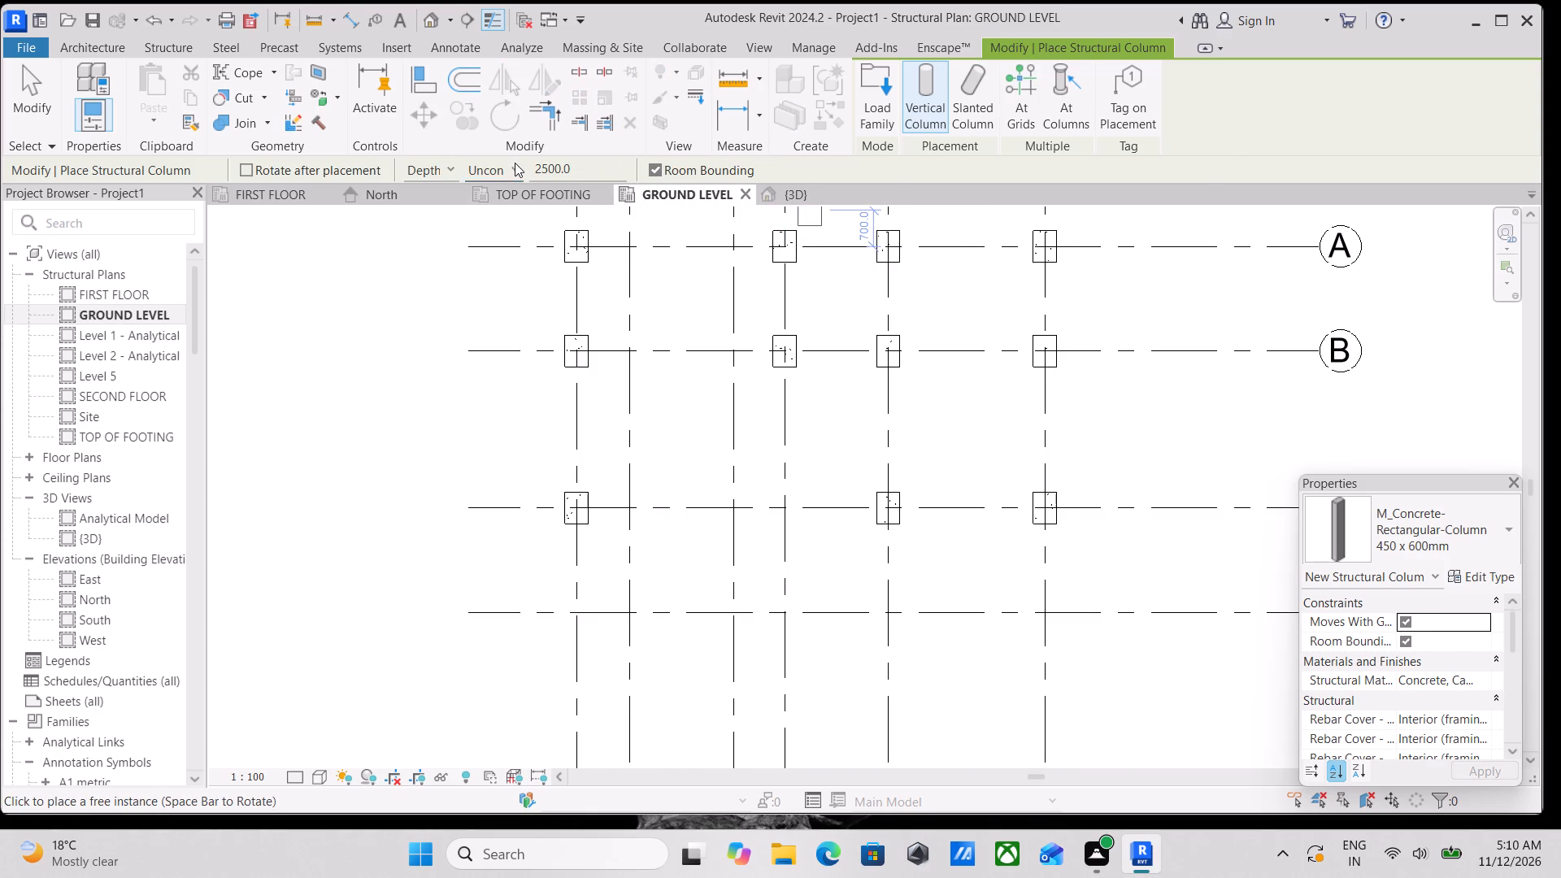
{"action": "left_click", "coordinate": [515, 163]}
{"action": "left_click", "coordinate": [534, 251]}
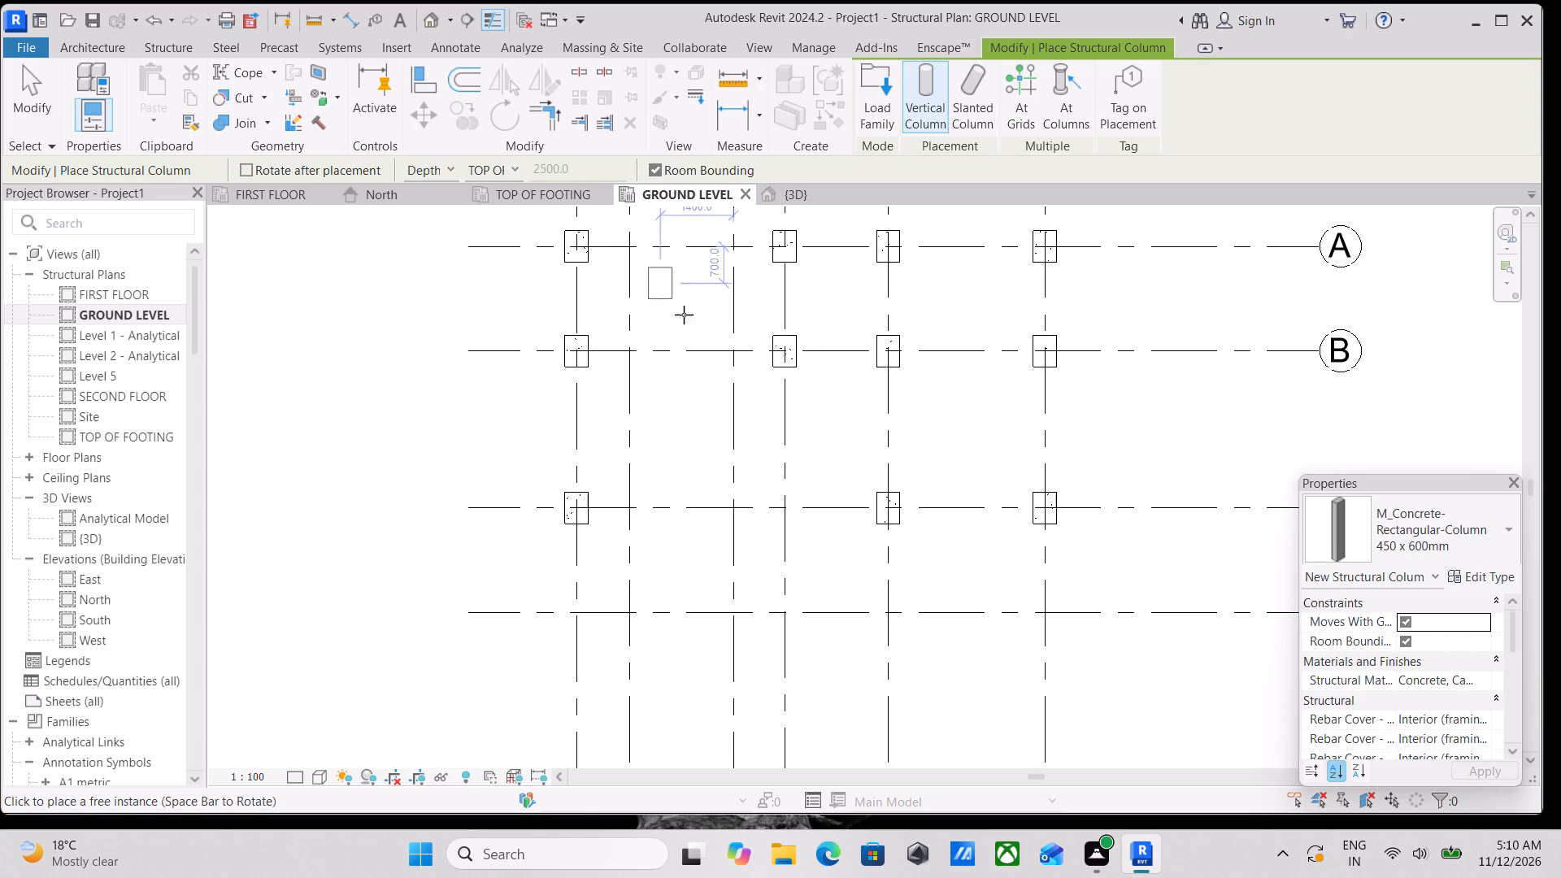
{"action": "scroll", "coordinate": [719, 510], "scroll_direction": "up", "scroll_amount": 1}
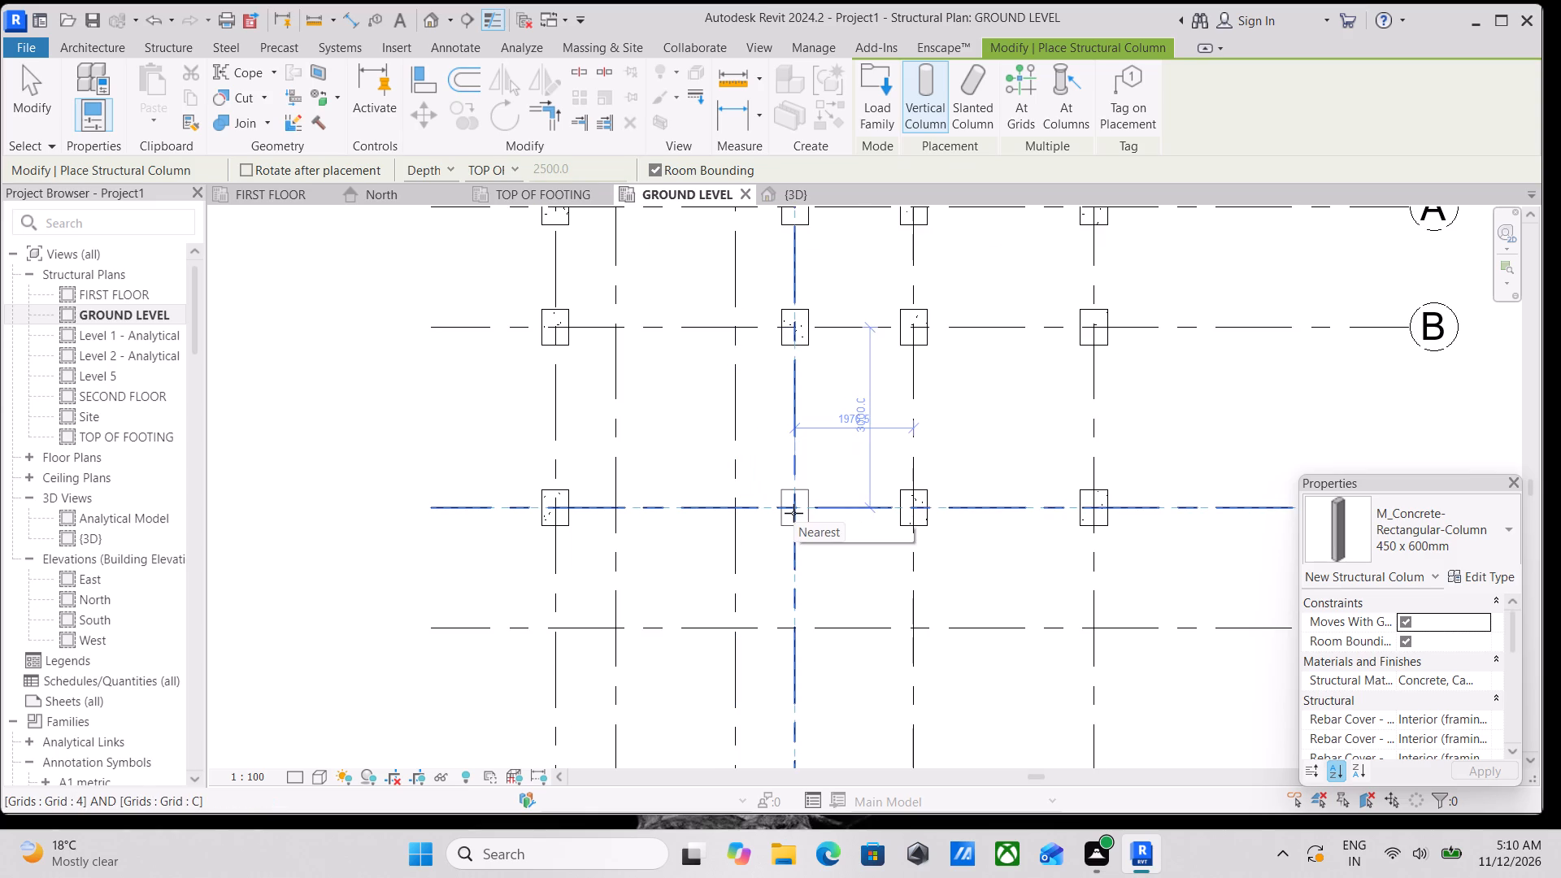
{"action": "left_click", "coordinate": [794, 513]}
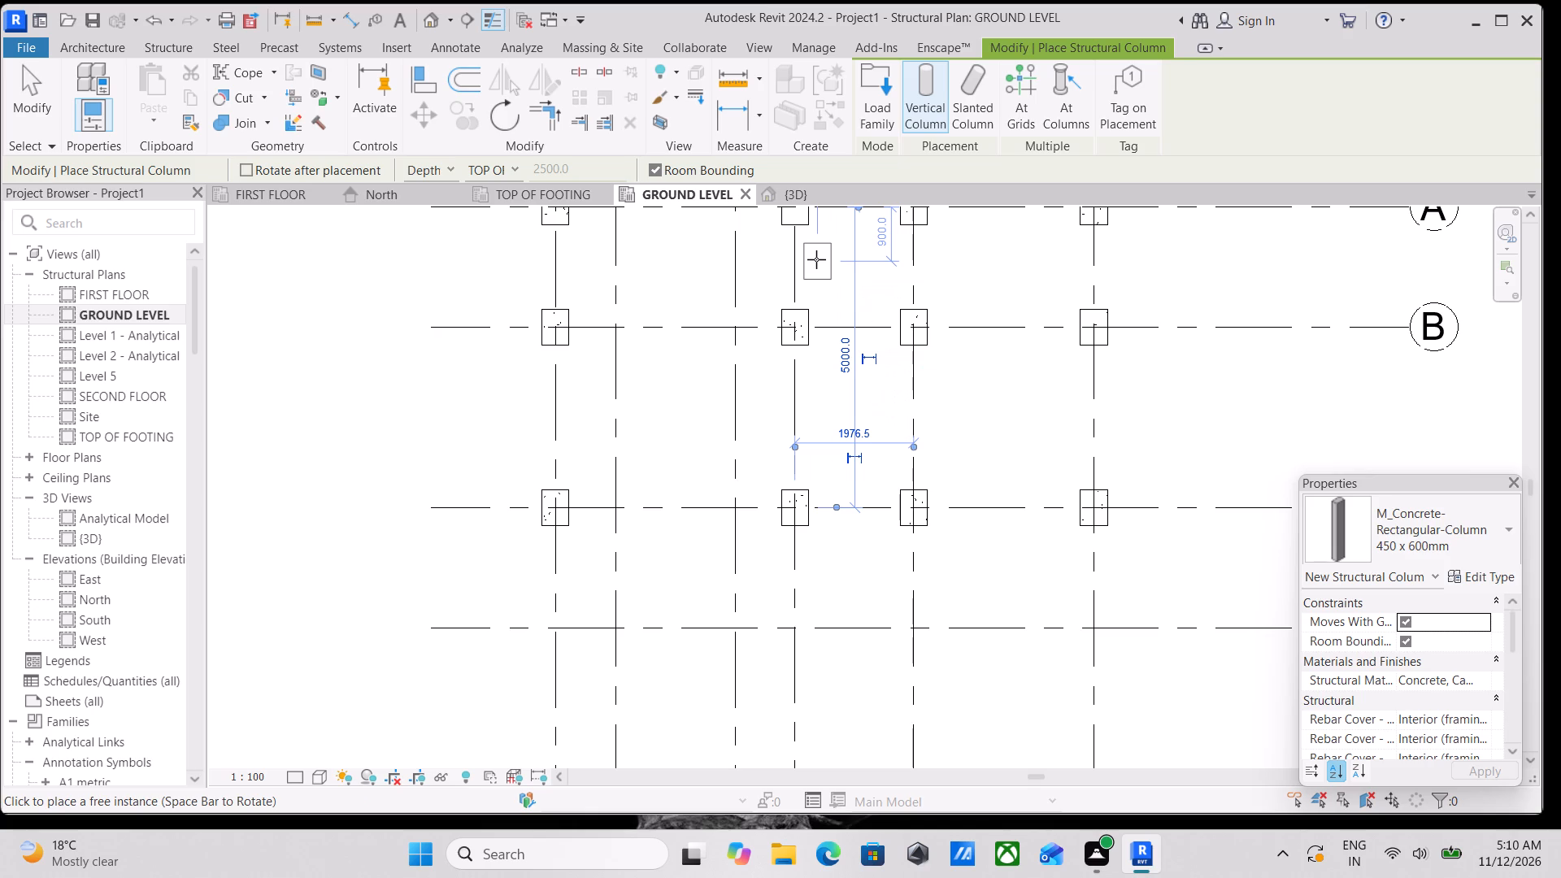
{"action": "scroll", "coordinate": [674, 398], "scroll_direction": "up", "scroll_amount": 2}
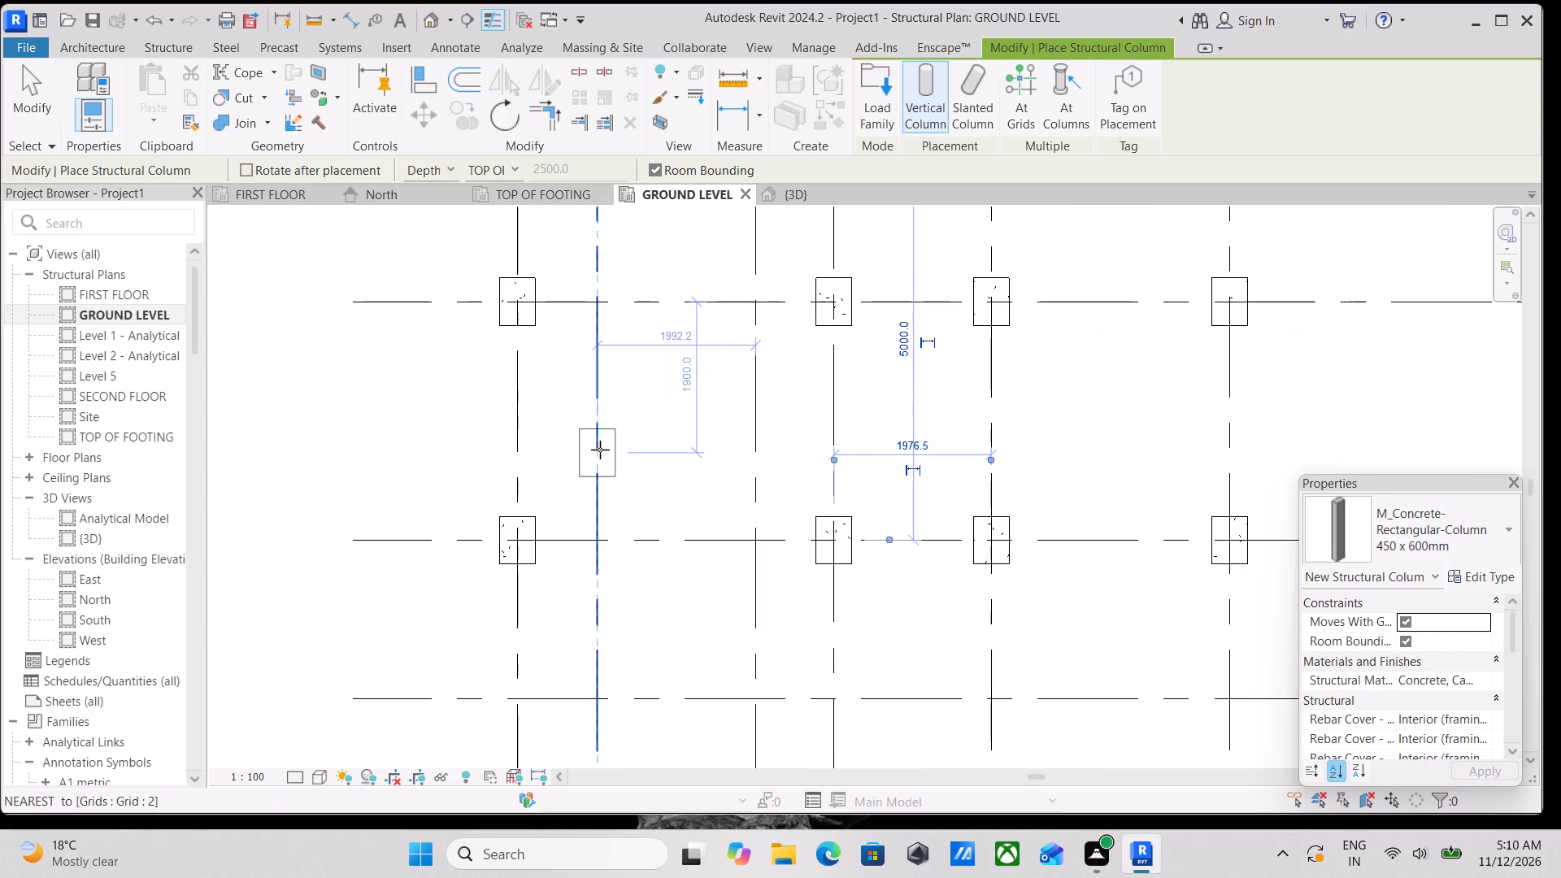
{"action": "middle_click_drag", "start_coordinate": [600, 450], "coordinate": [718, 629]}
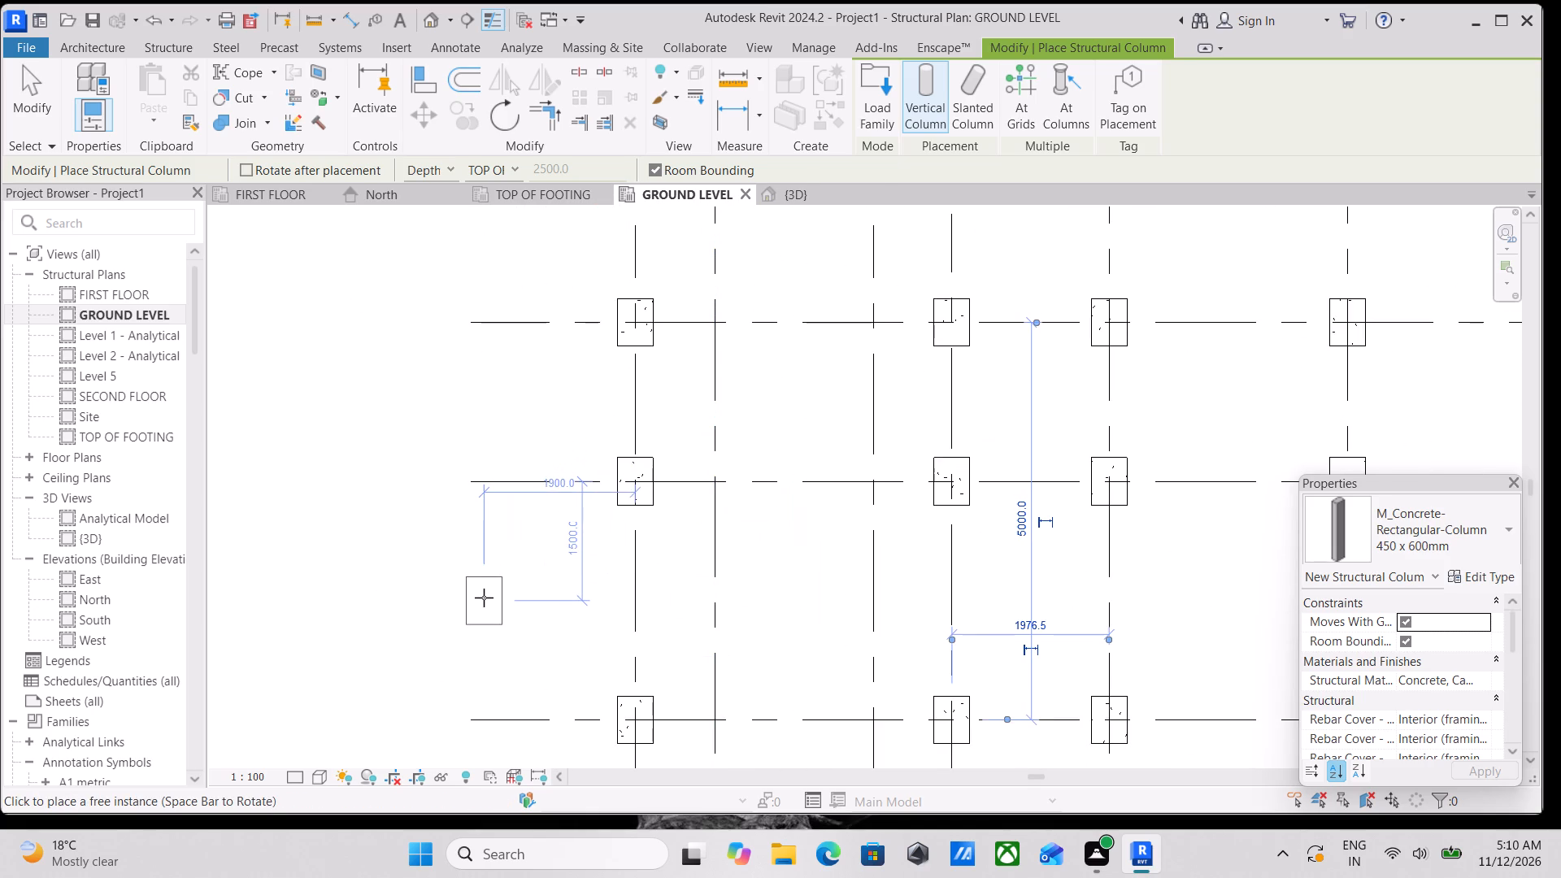
{"action": "key", "text": "Escape"}
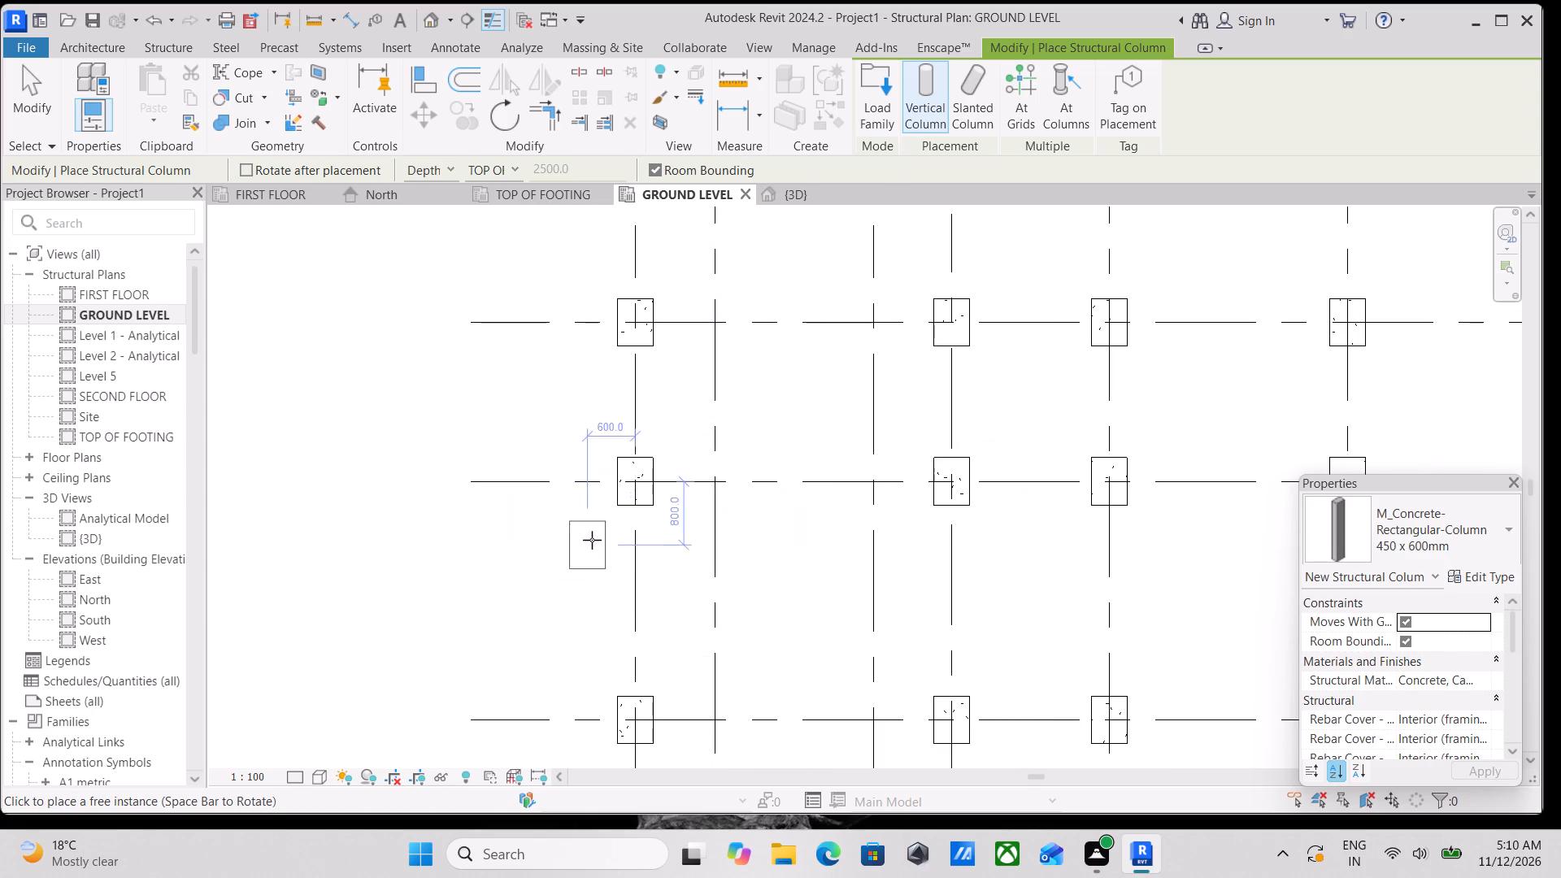
{"action": "scroll", "coordinate": [592, 540], "scroll_direction": "up", "scroll_amount": 3}
{"action": "key", "text": "Escape"}
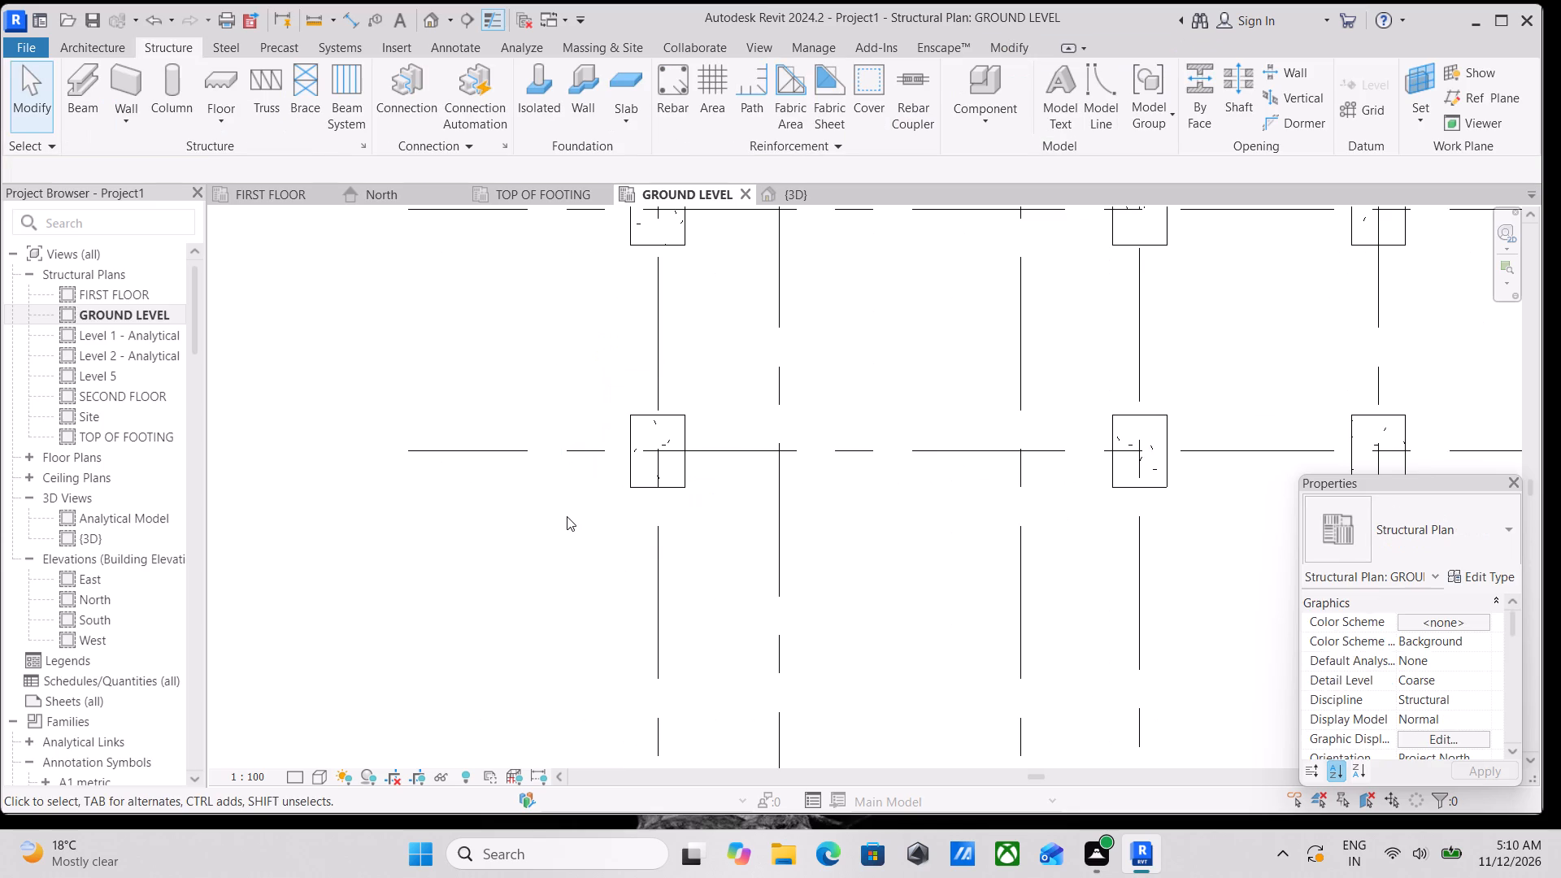
Examine the placed columns in GROUND LEVEL and the footing layout along grids A to F in the TOP OF FOOTING plan.
{"action": "scroll", "coordinate": [532, 414], "scroll_direction": "down", "scroll_amount": 1}
{"action": "scroll", "coordinate": [580, 459], "scroll_direction": "down", "scroll_amount": 3}
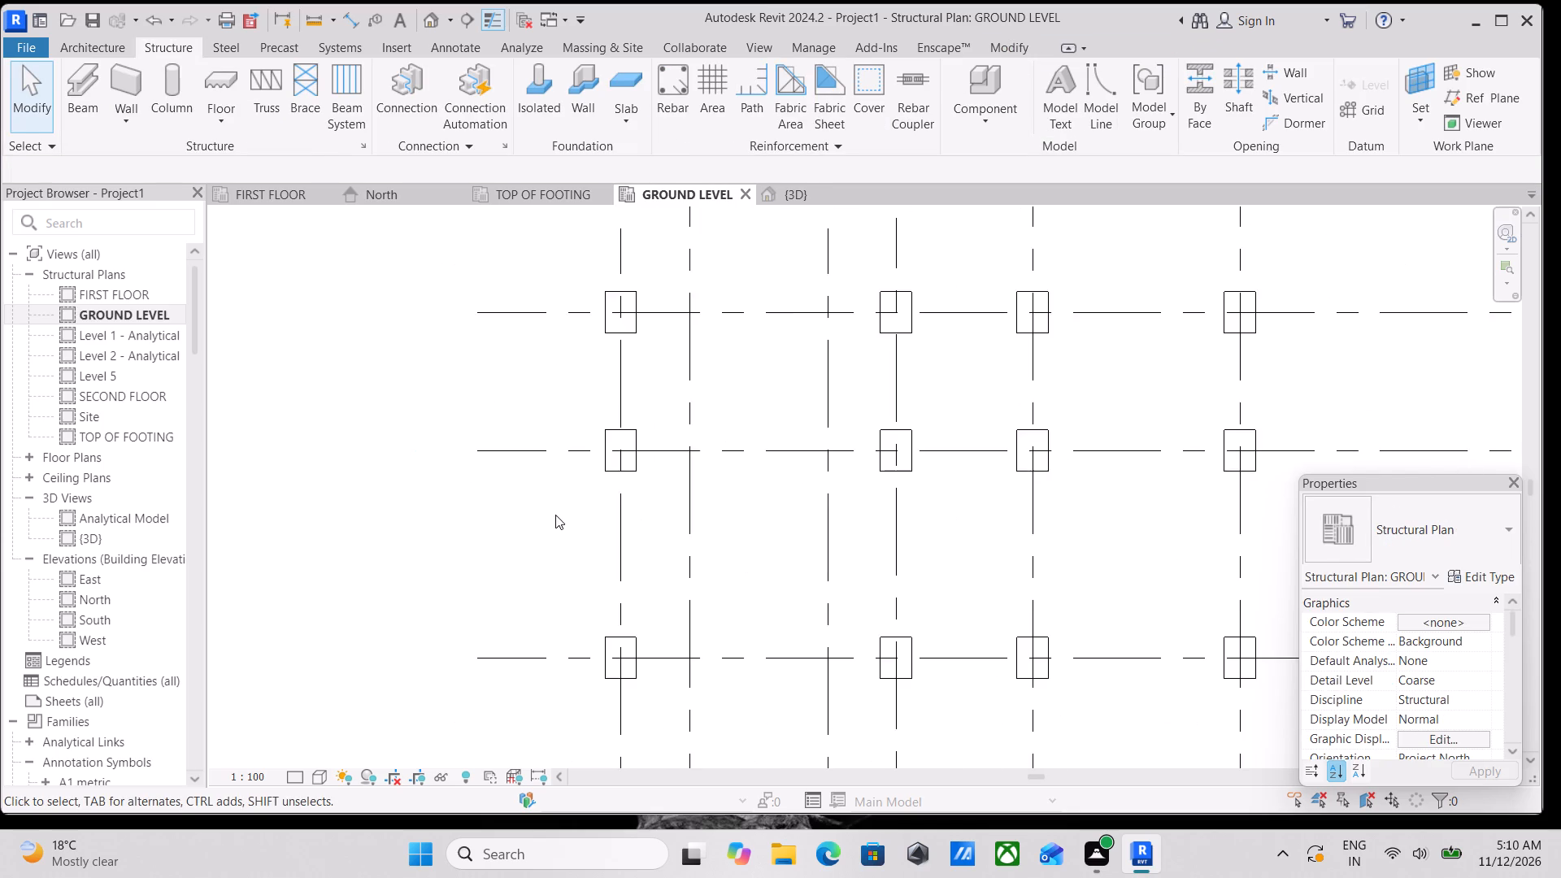
{"action": "scroll", "coordinate": [553, 519], "scroll_direction": "down", "scroll_amount": 1}
{"action": "middle_click_drag", "start_coordinate": [553, 517], "coordinate": [560, 501]}
{"action": "middle_click_drag", "start_coordinate": [986, 611], "coordinate": [947, 581]}
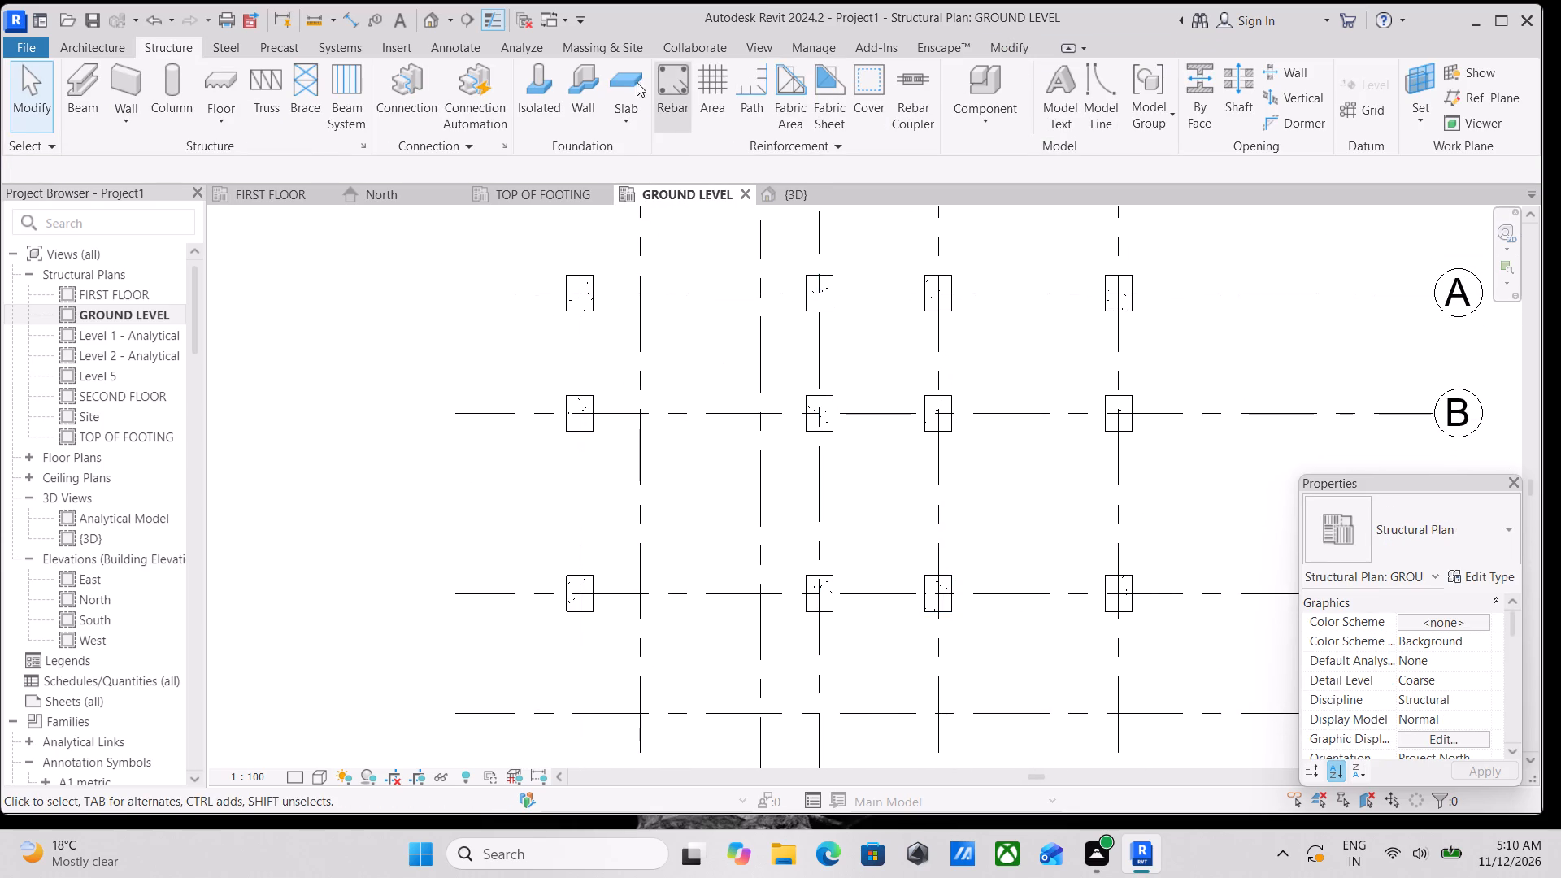
{"action": "left_click", "coordinate": [522, 191]}
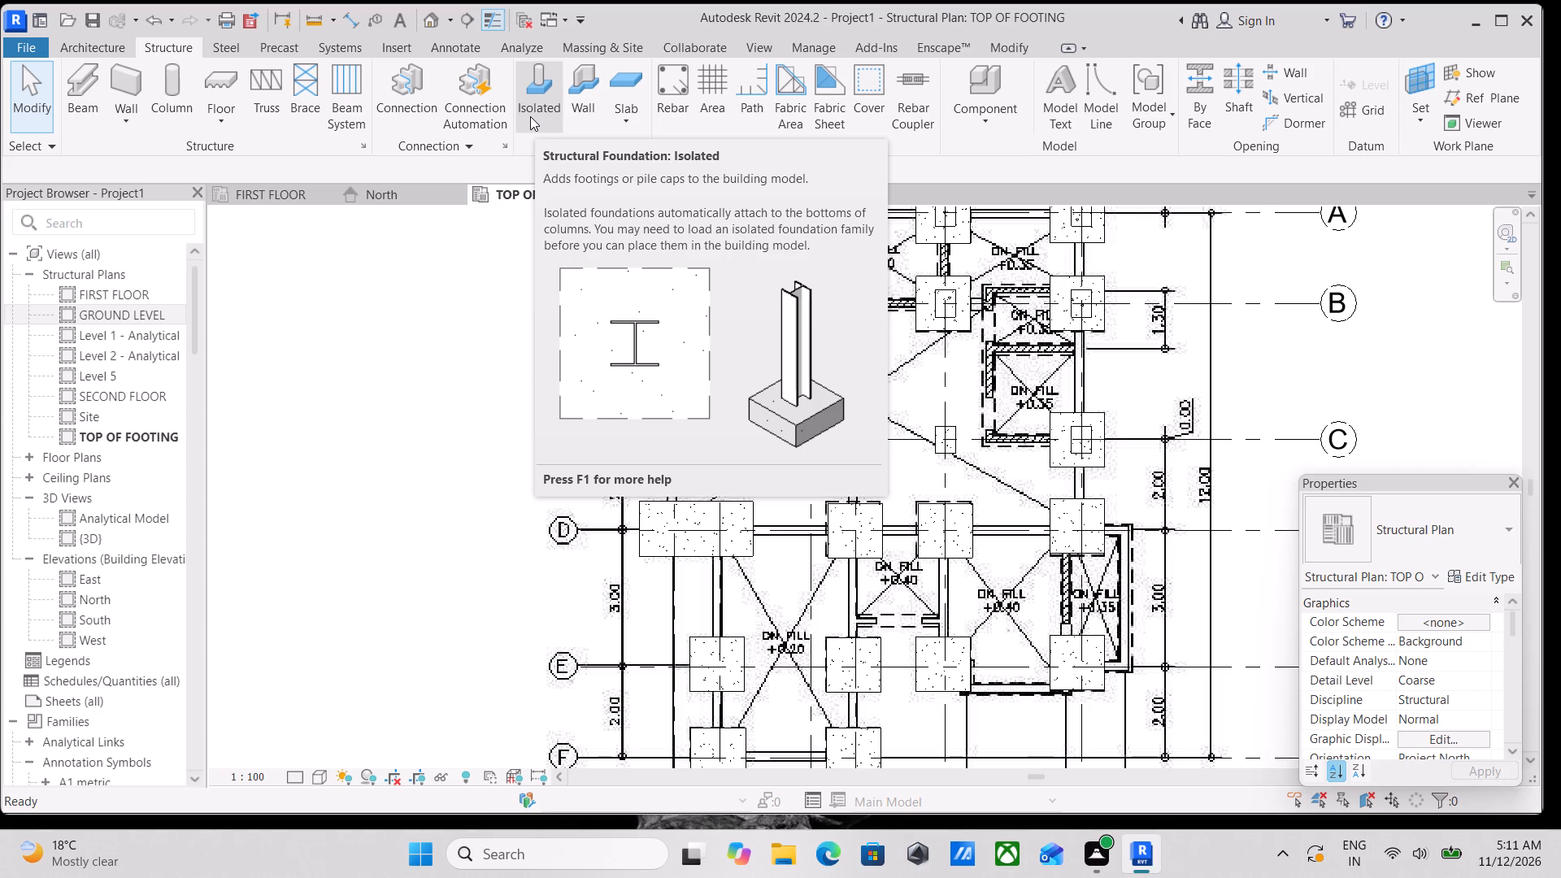
{"action": "scroll", "coordinate": [946, 9], "scroll_direction": "up", "scroll_amount": 1}
{"action": "scroll", "coordinate": [467, 354], "scroll_direction": "down", "scroll_amount": 1}
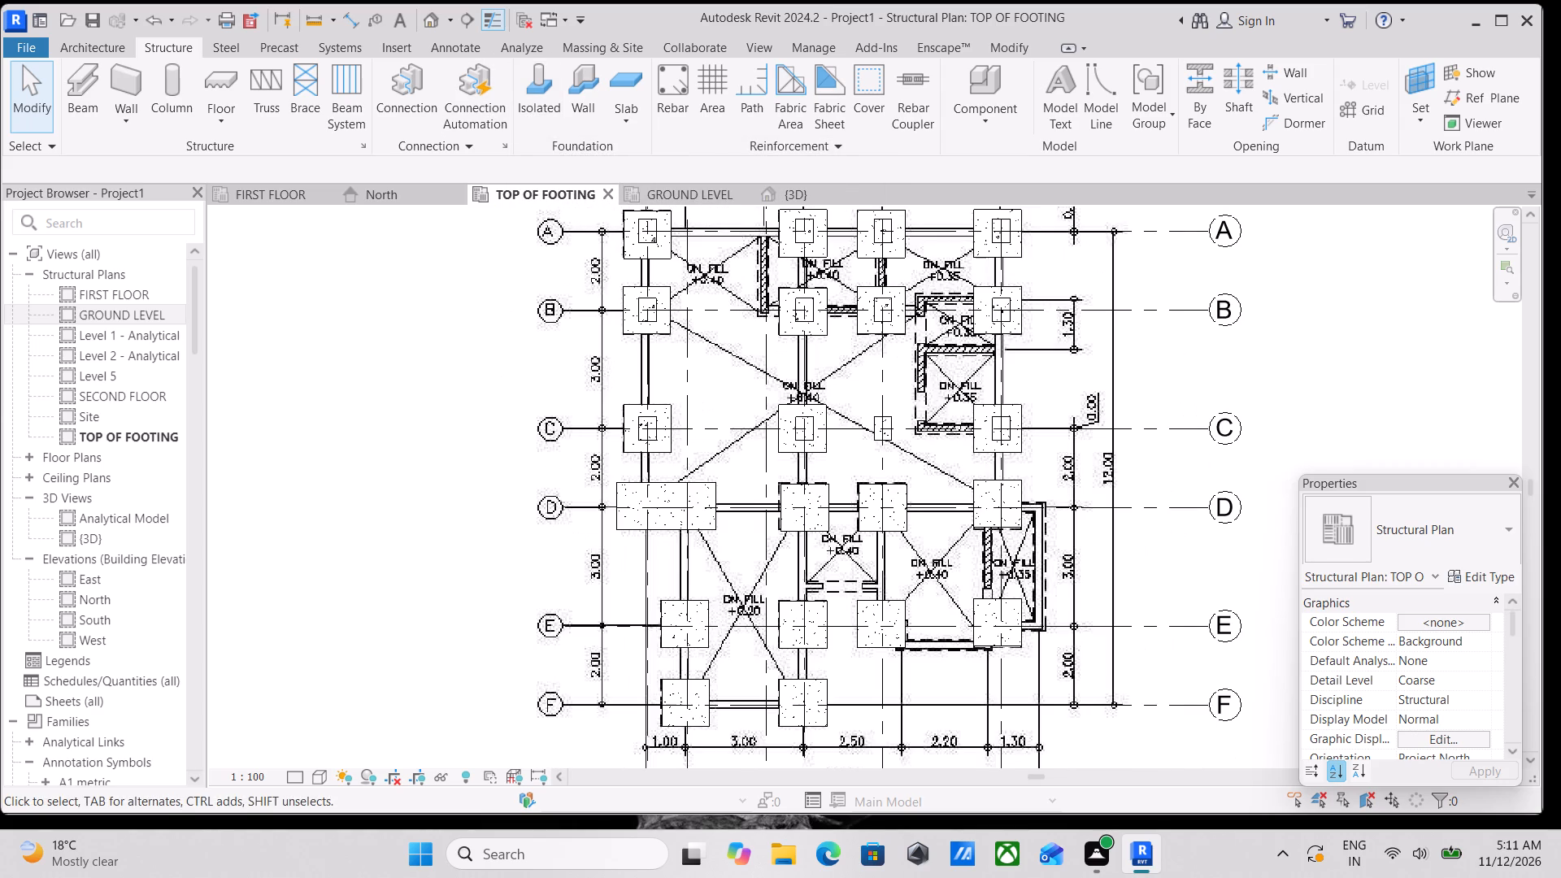
{"action": "scroll", "coordinate": [1106, 777], "scroll_direction": "down", "scroll_amount": 2}
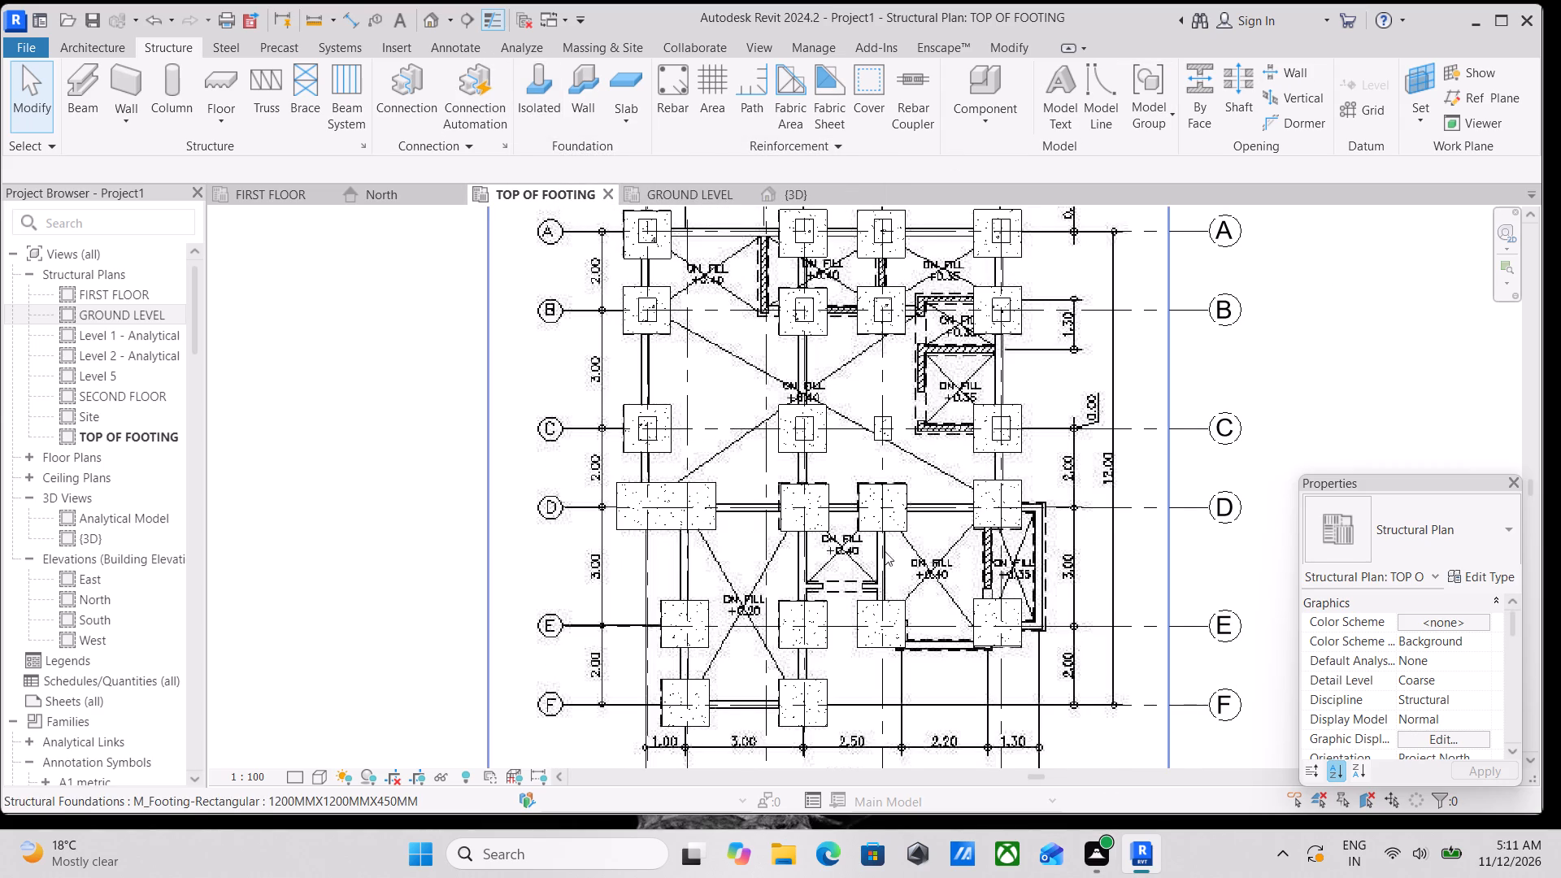
{"action": "scroll", "coordinate": [876, 532], "scroll_direction": "up", "scroll_amount": 6}
{"action": "scroll", "coordinate": [800, 499], "scroll_direction": "down", "scroll_amount": 7}
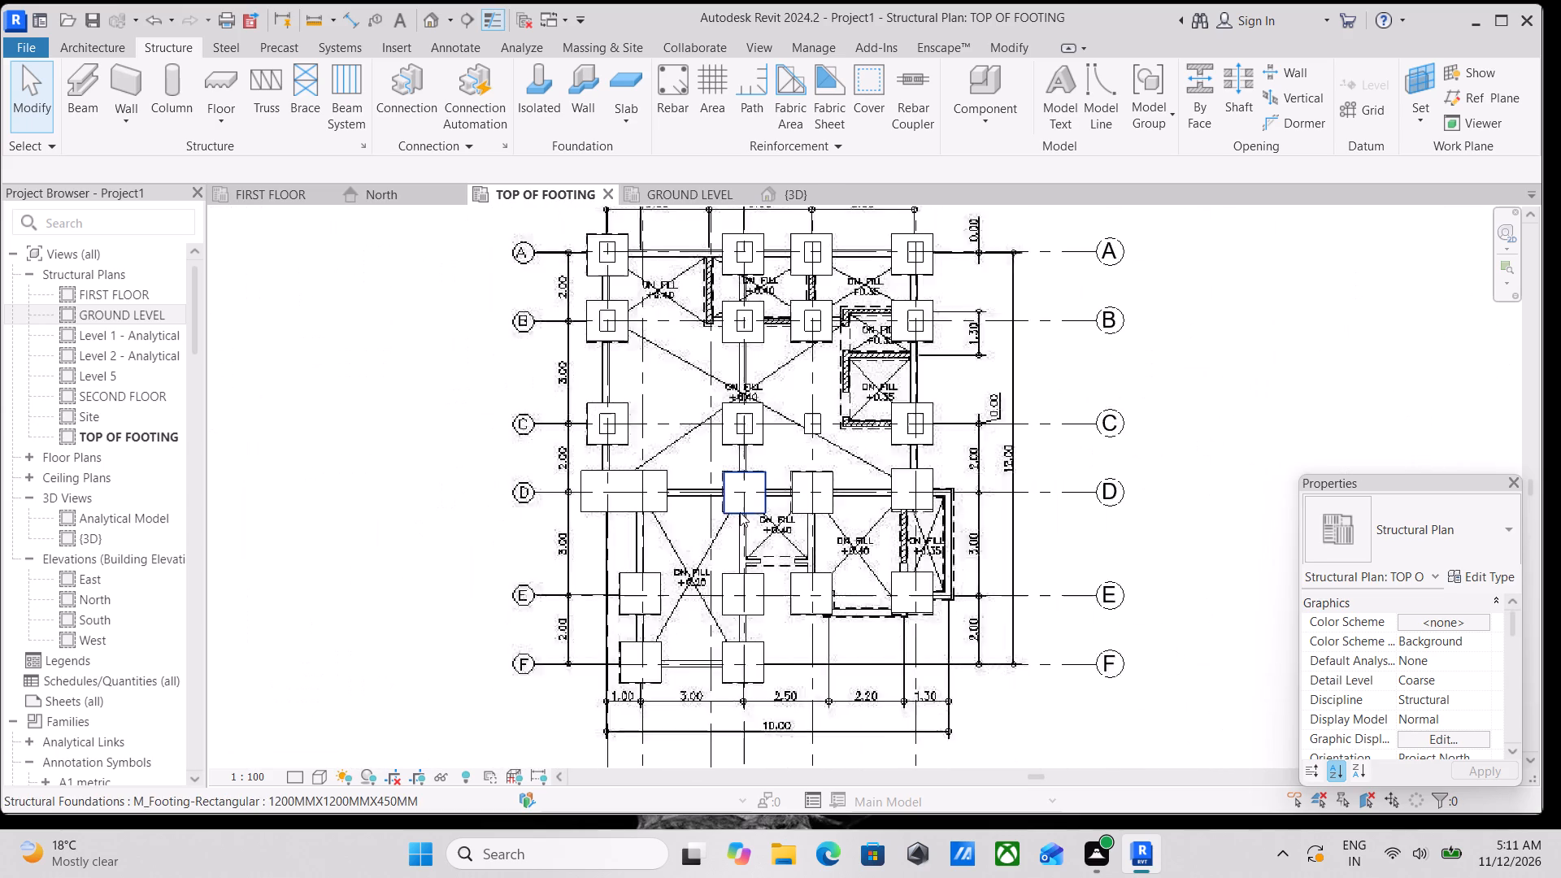
{"action": "scroll", "coordinate": [740, 512], "scroll_direction": "down", "scroll_amount": 1}
{"action": "middle_click_drag", "start_coordinate": [739, 512], "coordinate": [794, 426]}
{"action": "middle_click_drag", "start_coordinate": [694, 586], "coordinate": [762, 441]}
{"action": "middle_click_drag", "start_coordinate": [770, 446], "coordinate": [738, 532]}
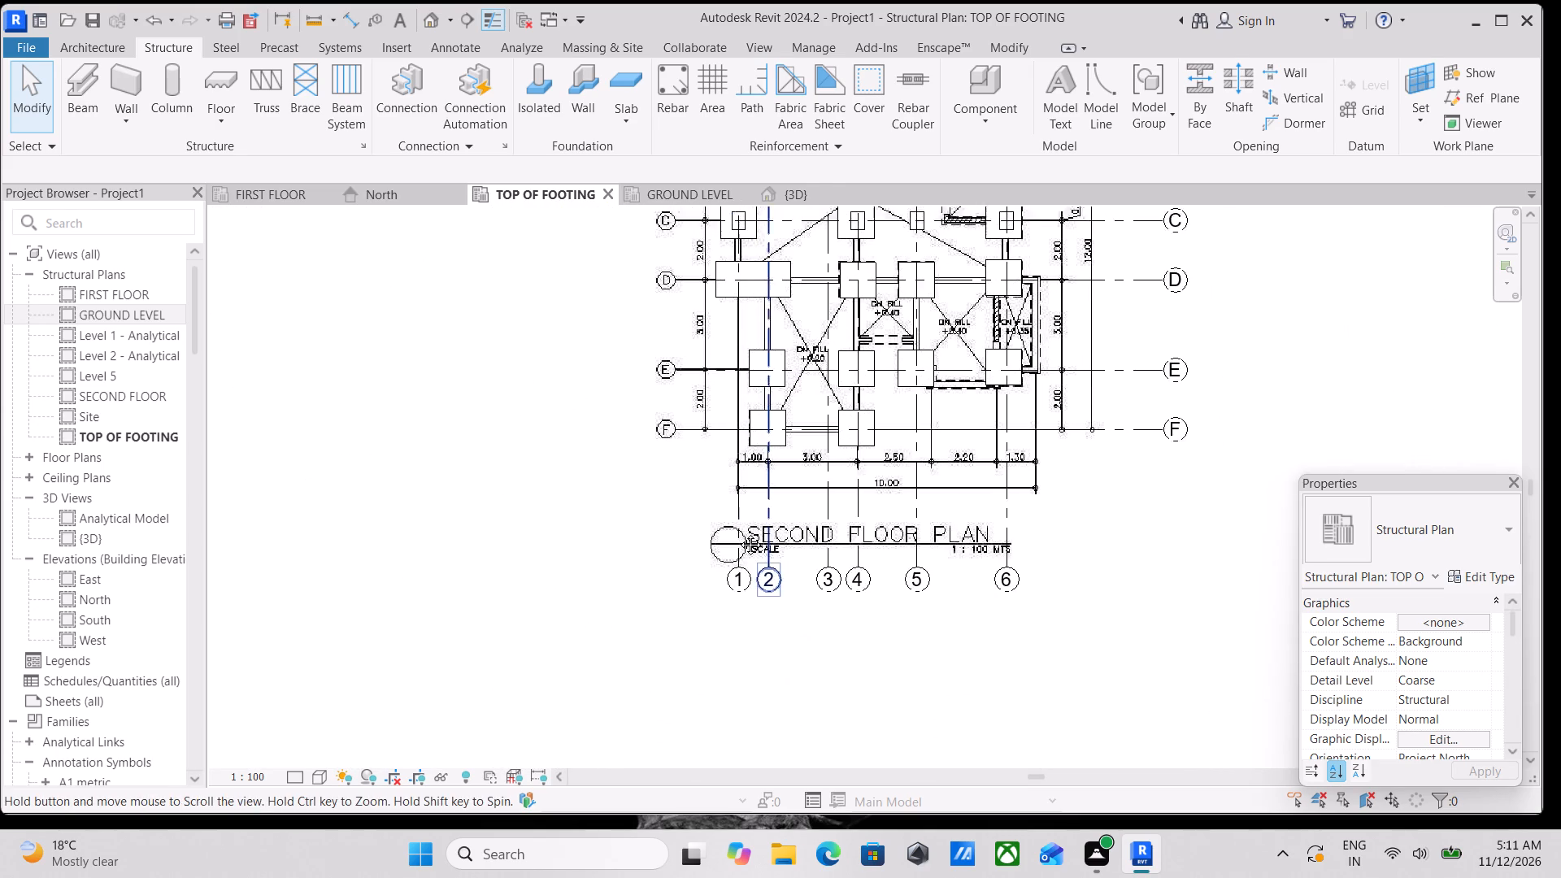
{"action": "middle_click_drag", "start_coordinate": [738, 532], "coordinate": [729, 559]}
{"action": "middle_click_drag", "start_coordinate": [782, 328], "coordinate": [764, 402]}
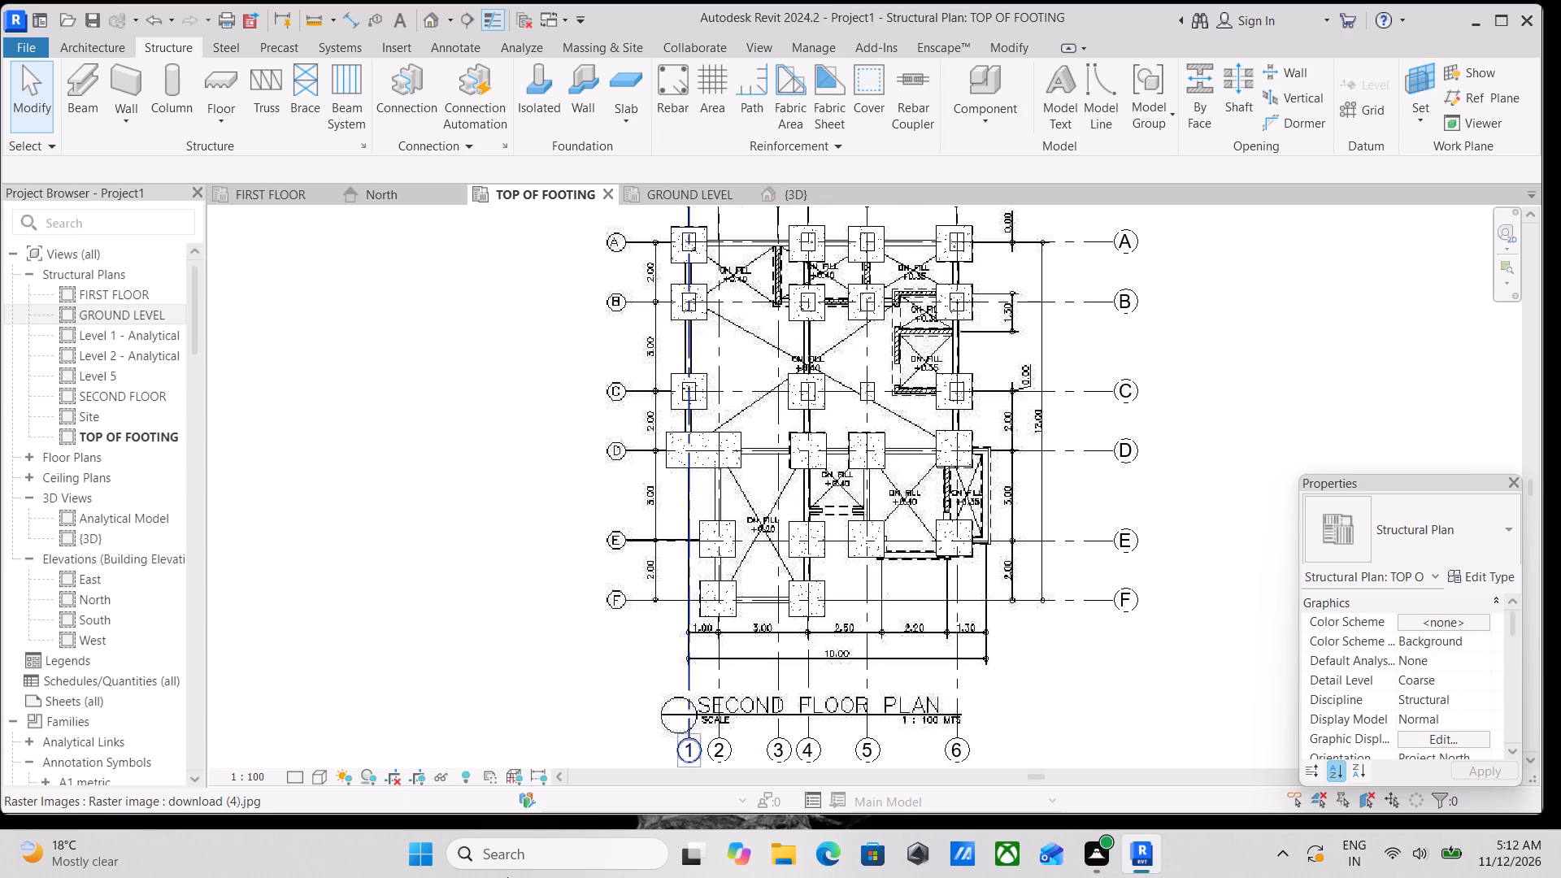
{"action": "scroll", "coordinate": [40, 764], "scroll_direction": "up", "scroll_amount": 2}
{"action": "scroll", "coordinate": [213, 563], "scroll_direction": "up", "scroll_amount": 1}
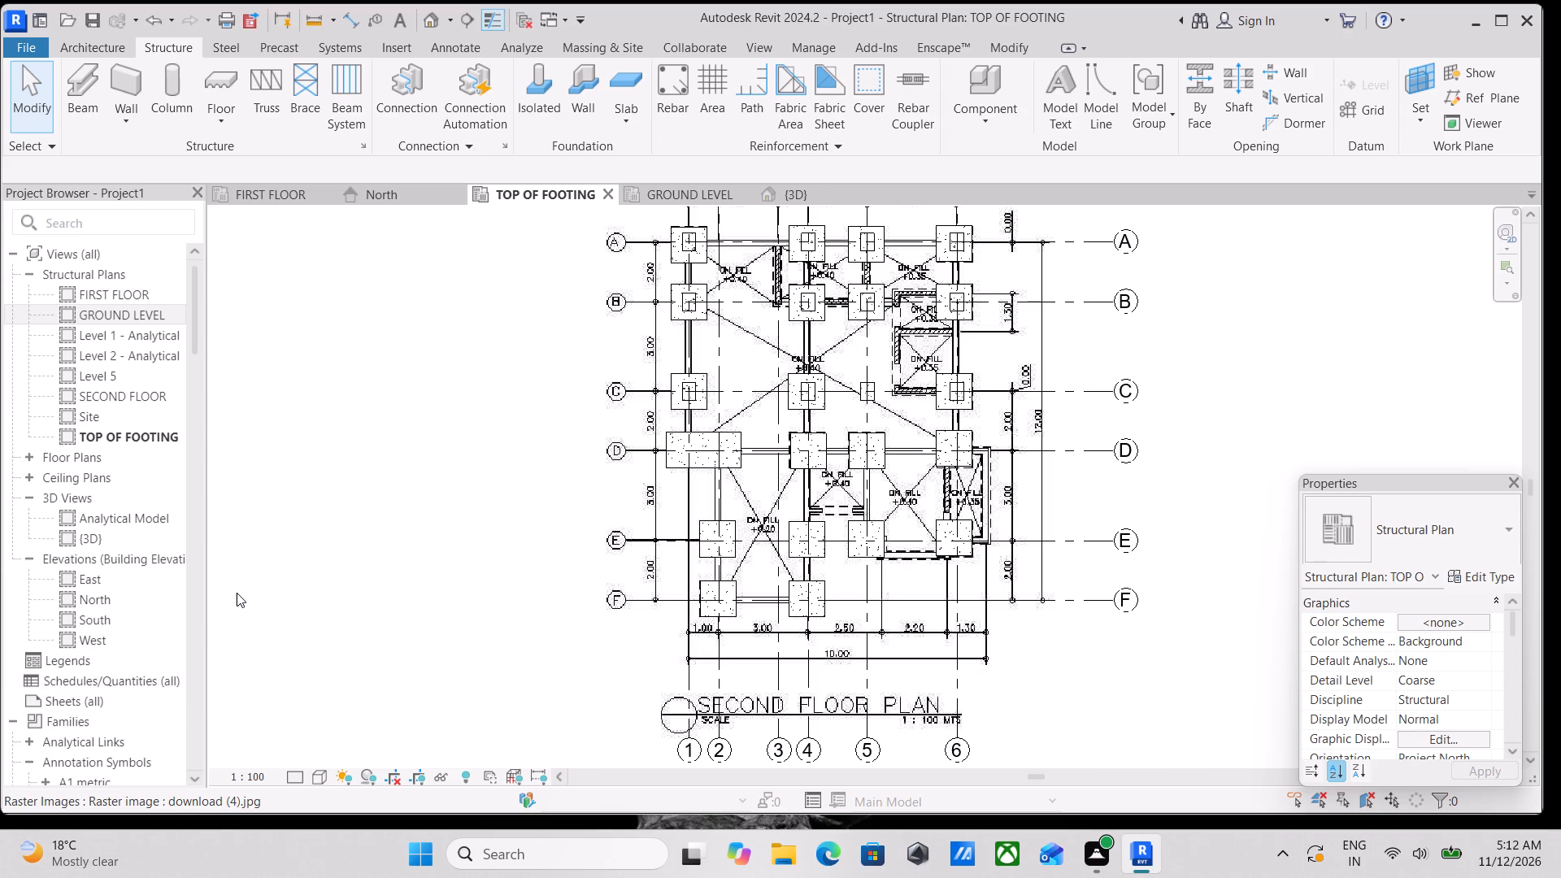
{"action": "scroll", "coordinate": [237, 593], "scroll_direction": "up", "scroll_amount": 3}
{"action": "scroll", "coordinate": [95, 509], "scroll_direction": "down", "scroll_amount": 3}
{"action": "middle_click", "coordinate": [60, 486]}
{"action": "scroll", "coordinate": [278, 390], "scroll_direction": "down", "scroll_amount": 2}
{"action": "middle_click_drag", "start_coordinate": [265, 395], "coordinate": [79, 490]}
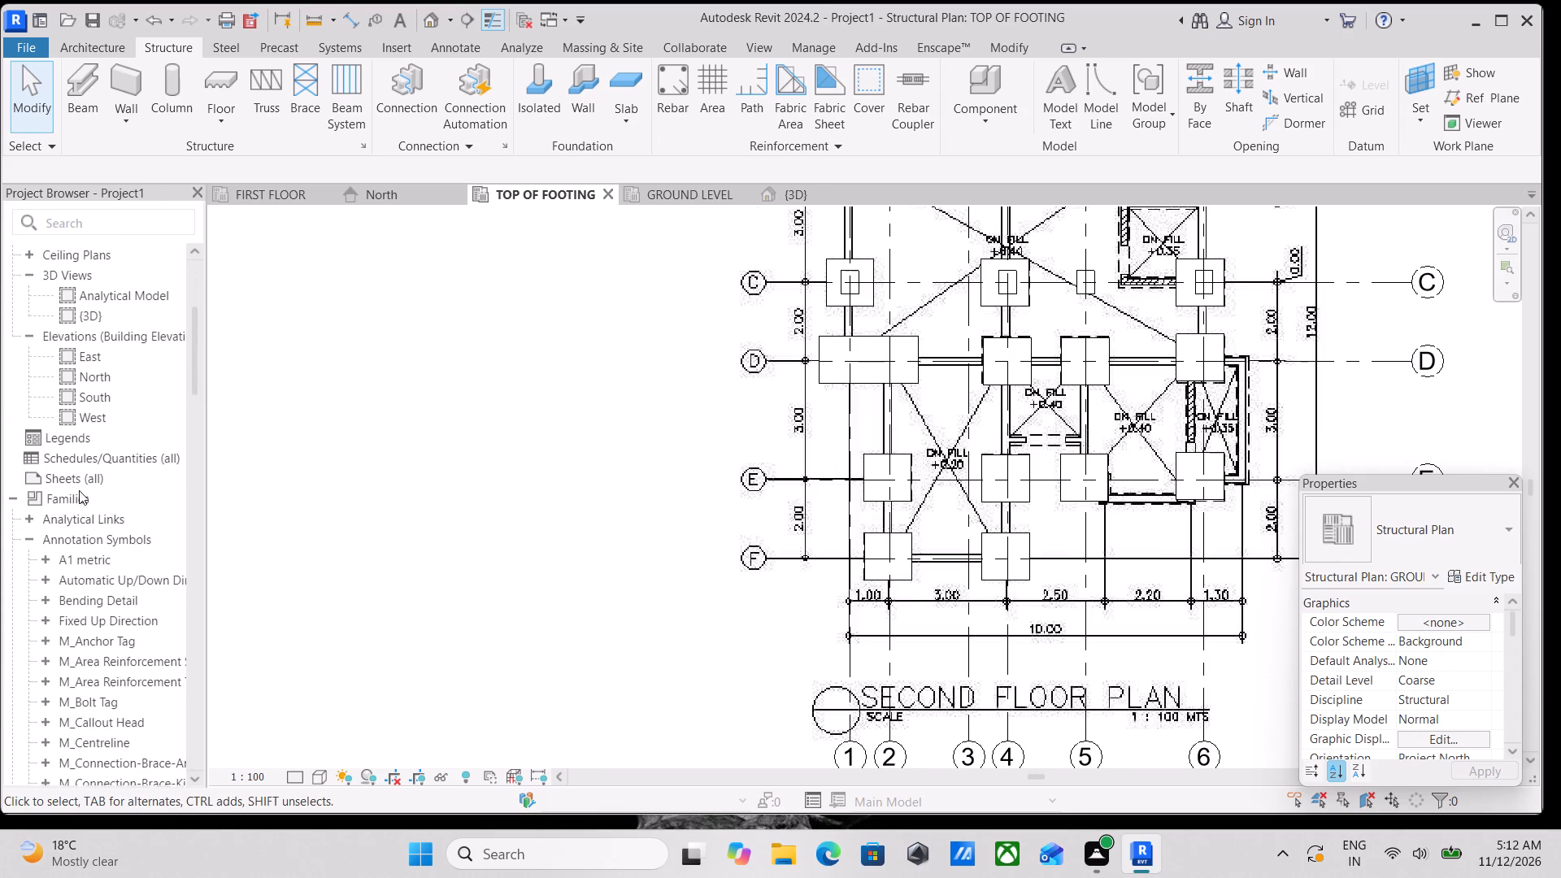
{"action": "middle_click_drag", "start_coordinate": [79, 490], "coordinate": [3, 535]}
{"action": "scroll", "coordinate": [852, 337], "scroll_direction": "down", "scroll_amount": 2}
{"action": "middle_click_drag", "start_coordinate": [706, 380], "coordinate": [399, 449]}
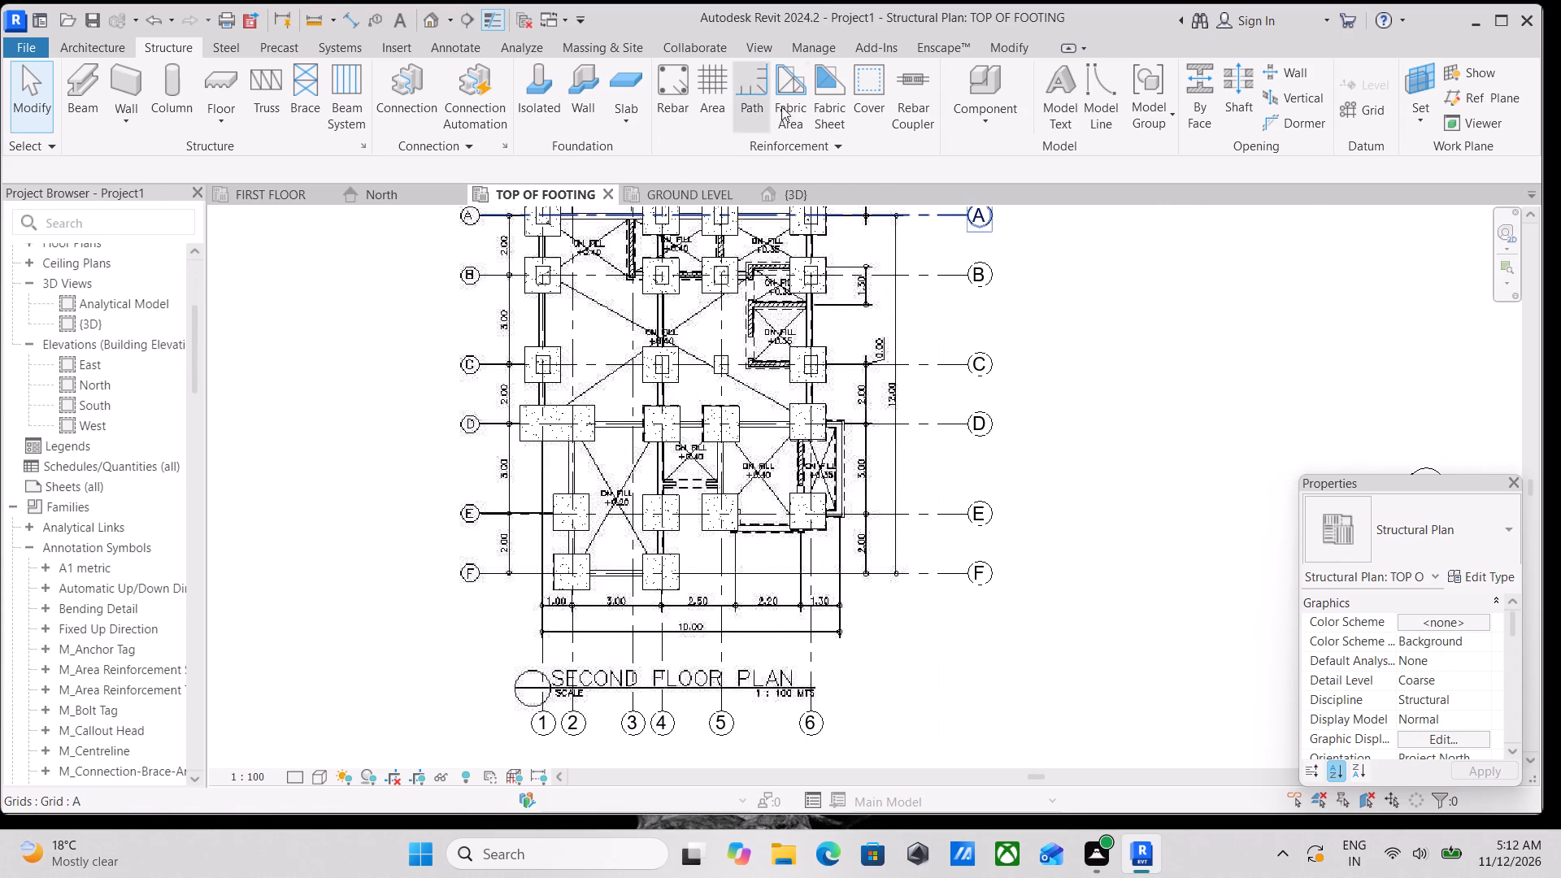
Compare the columns on the footings in the 3D view with the GROUND LEVEL and TOP OF FOOTING plans.
{"action": "left_click", "coordinate": [767, 194]}
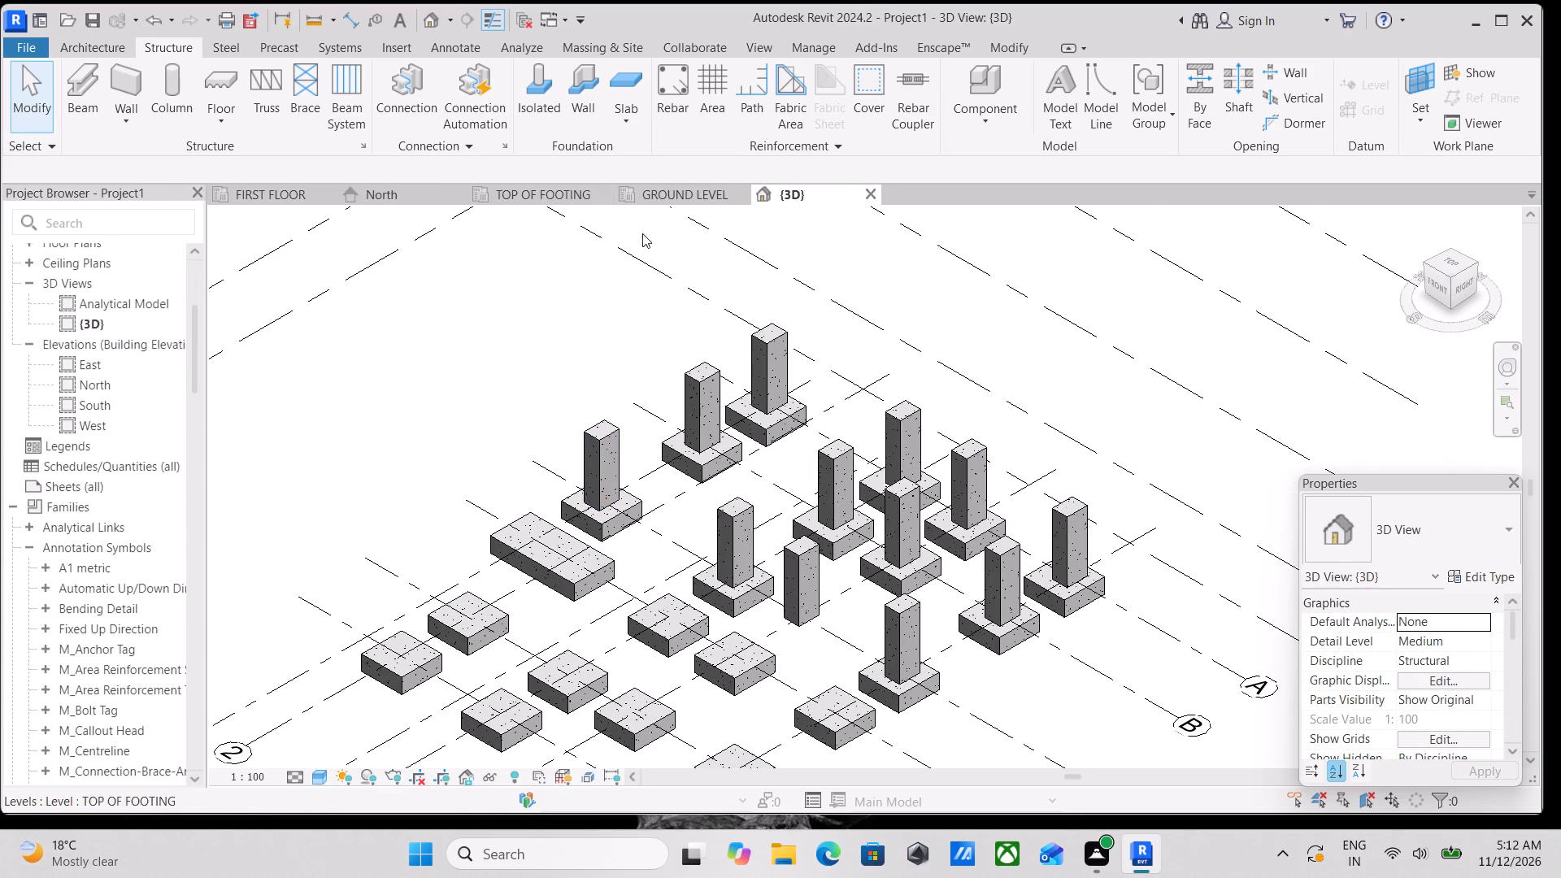
{"action": "left_click", "coordinate": [656, 198]}
{"action": "scroll", "coordinate": [570, 398], "scroll_direction": "down", "scroll_amount": 1}
{"action": "middle_click_drag", "start_coordinate": [567, 378], "coordinate": [531, 284]}
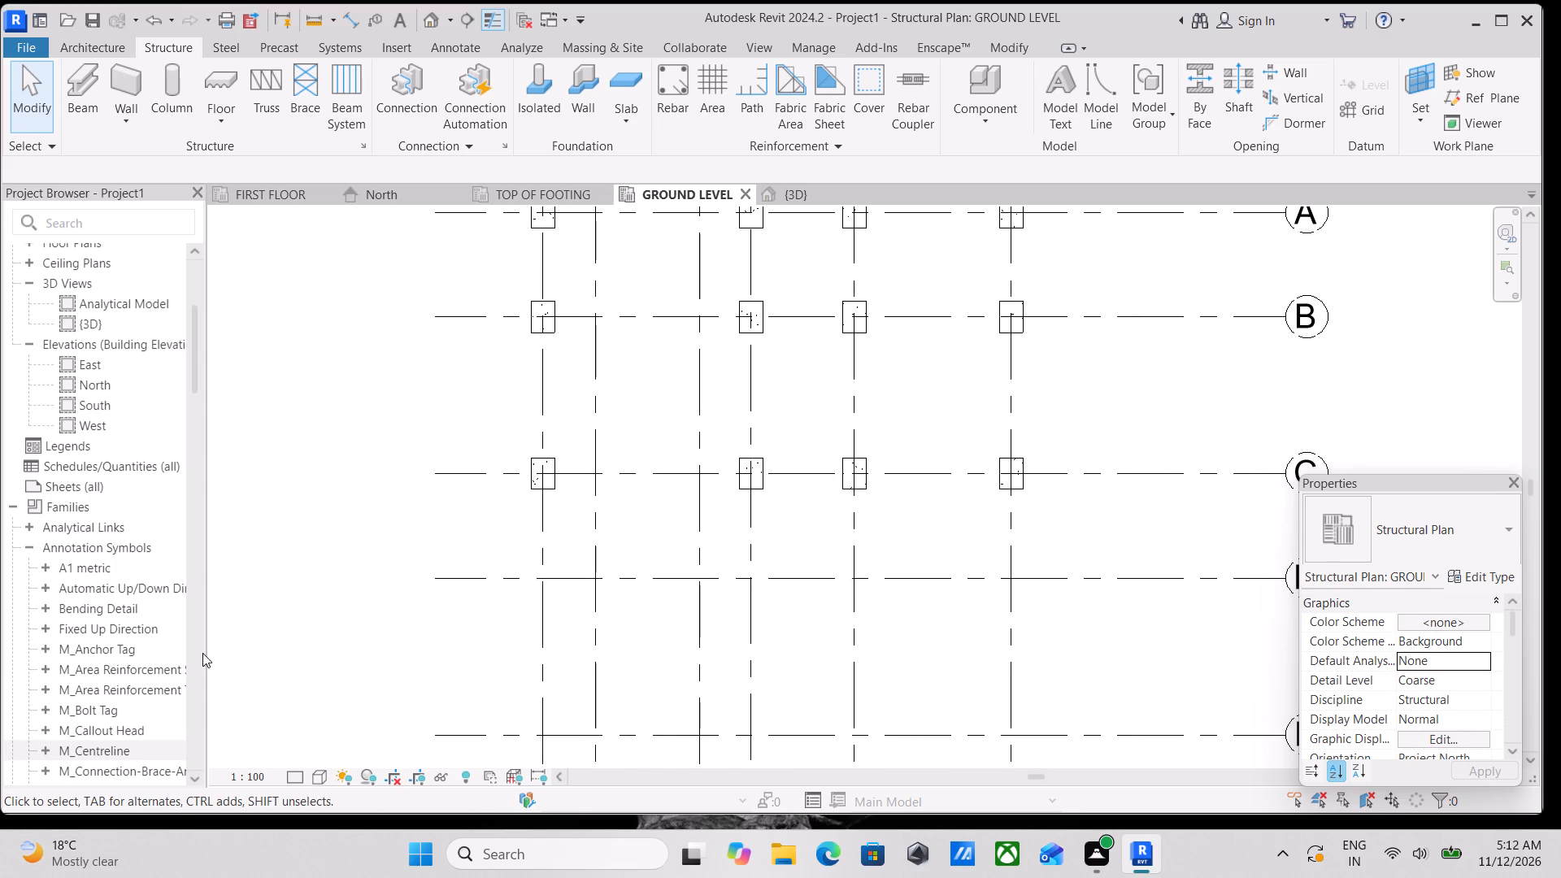
{"action": "scroll", "coordinate": [222, 632], "scroll_direction": "up", "scroll_amount": 2}
{"action": "scroll", "coordinate": [221, 607], "scroll_direction": "down", "scroll_amount": 3}
{"action": "middle_click_drag", "start_coordinate": [280, 499], "coordinate": [272, 513]}
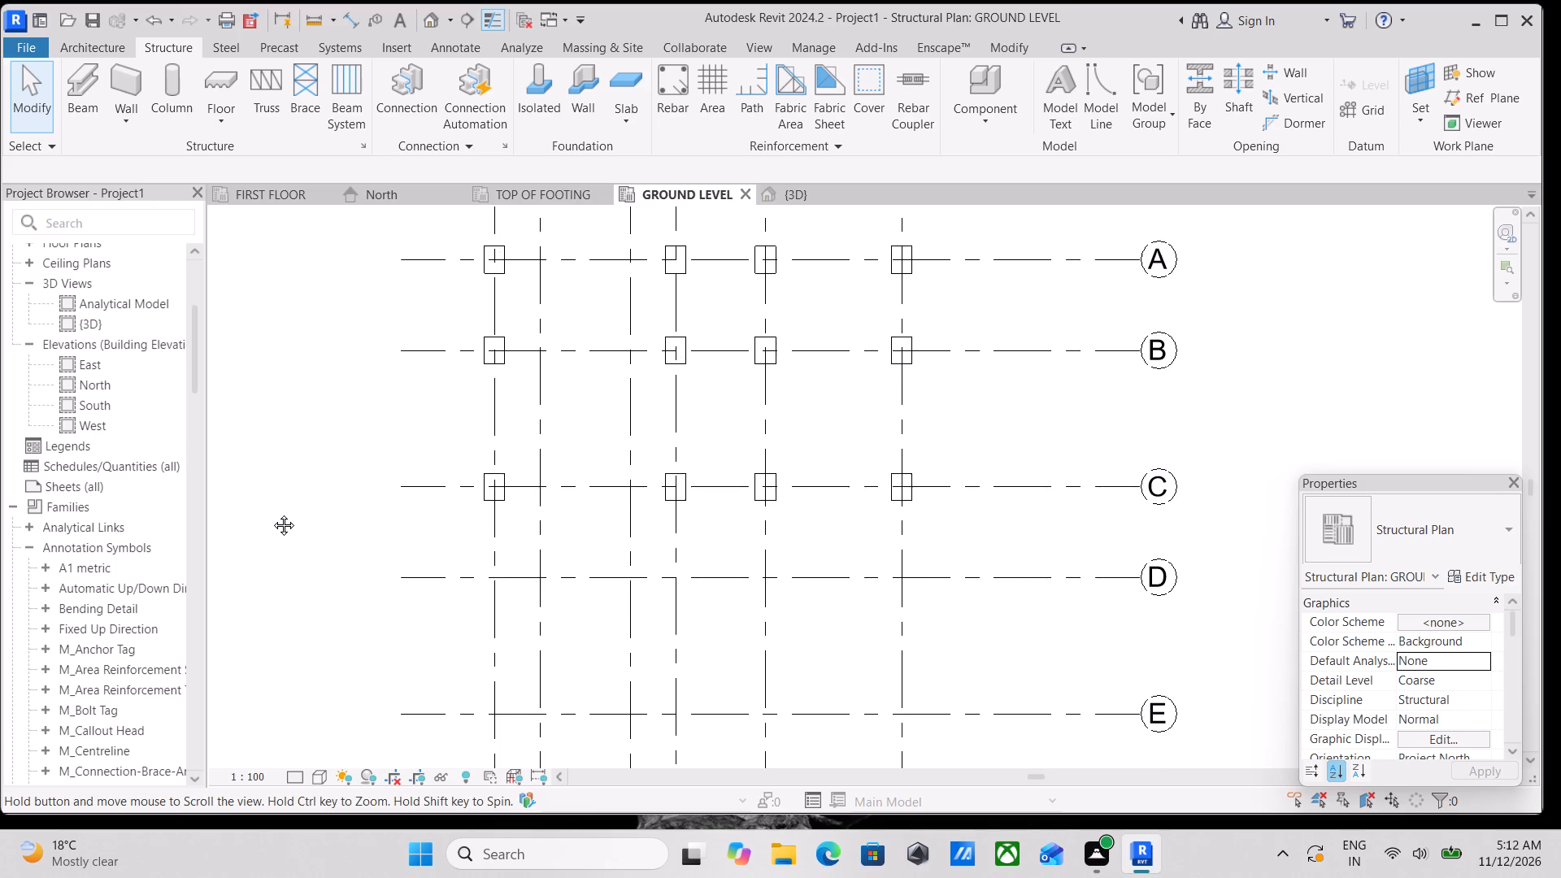
{"action": "middle_click_drag", "start_coordinate": [272, 513], "coordinate": [271, 522]}
{"action": "scroll", "coordinate": [268, 530], "scroll_direction": "up", "scroll_amount": 1}
{"action": "scroll", "coordinate": [538, 516], "scroll_direction": "up", "scroll_amount": 2}
{"action": "scroll", "coordinate": [536, 506], "scroll_direction": "down", "scroll_amount": 2}
{"action": "left_click", "coordinate": [542, 193]}
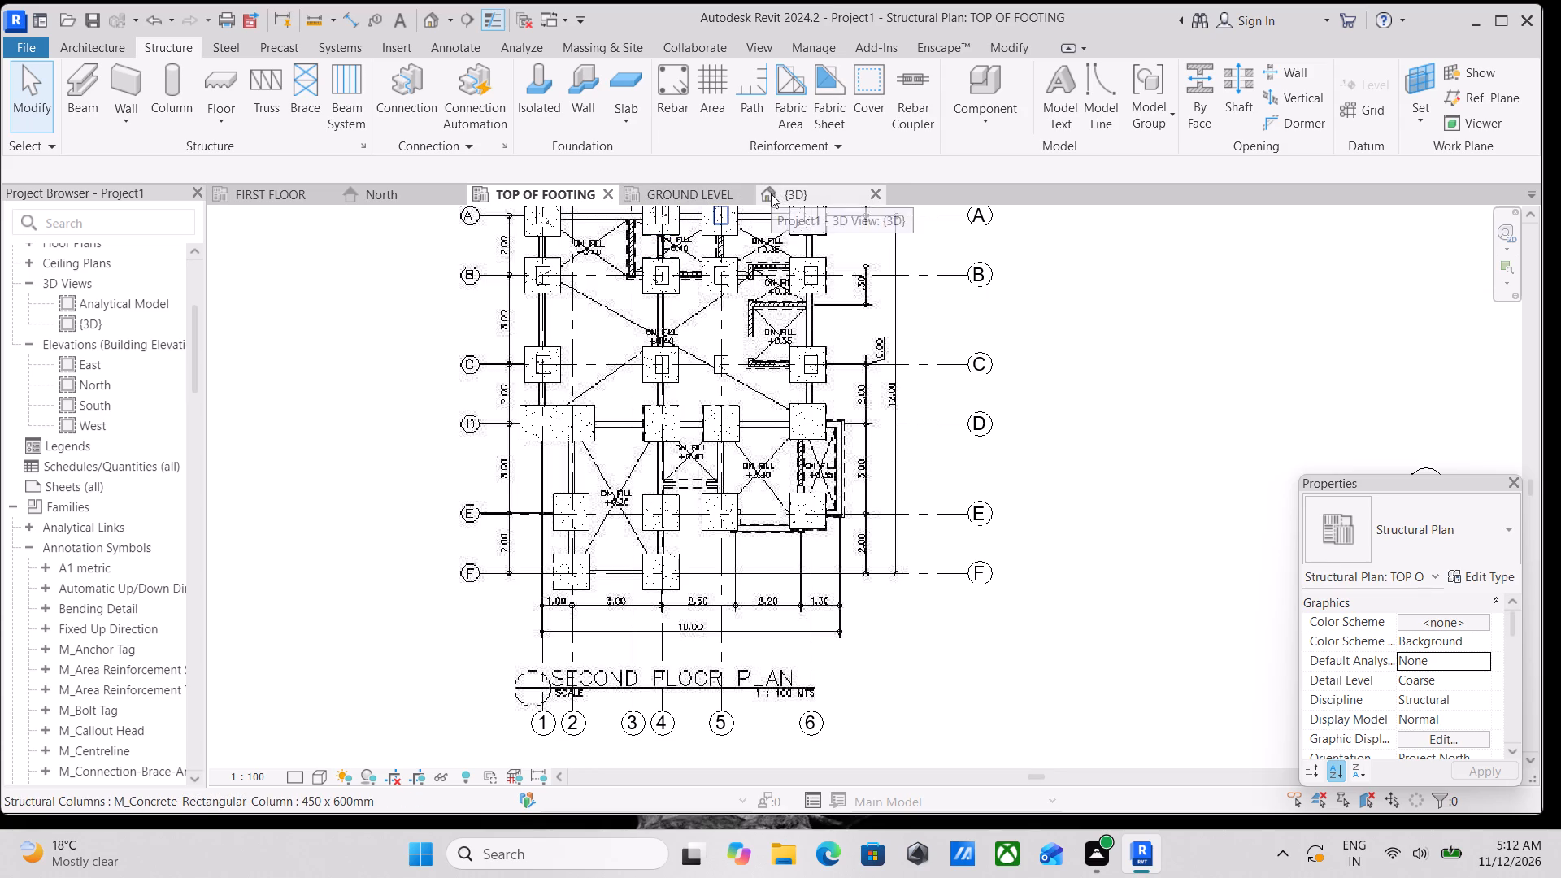
In the GROUND LEVEL plan, place 450 x 600mm columns along grid D at grids 1, 2, 4 and 6, with depth to TOP OF FOOTING.
{"action": "left_click", "coordinate": [695, 196]}
{"action": "middle_click_drag", "start_coordinate": [657, 510], "coordinate": [646, 397]}
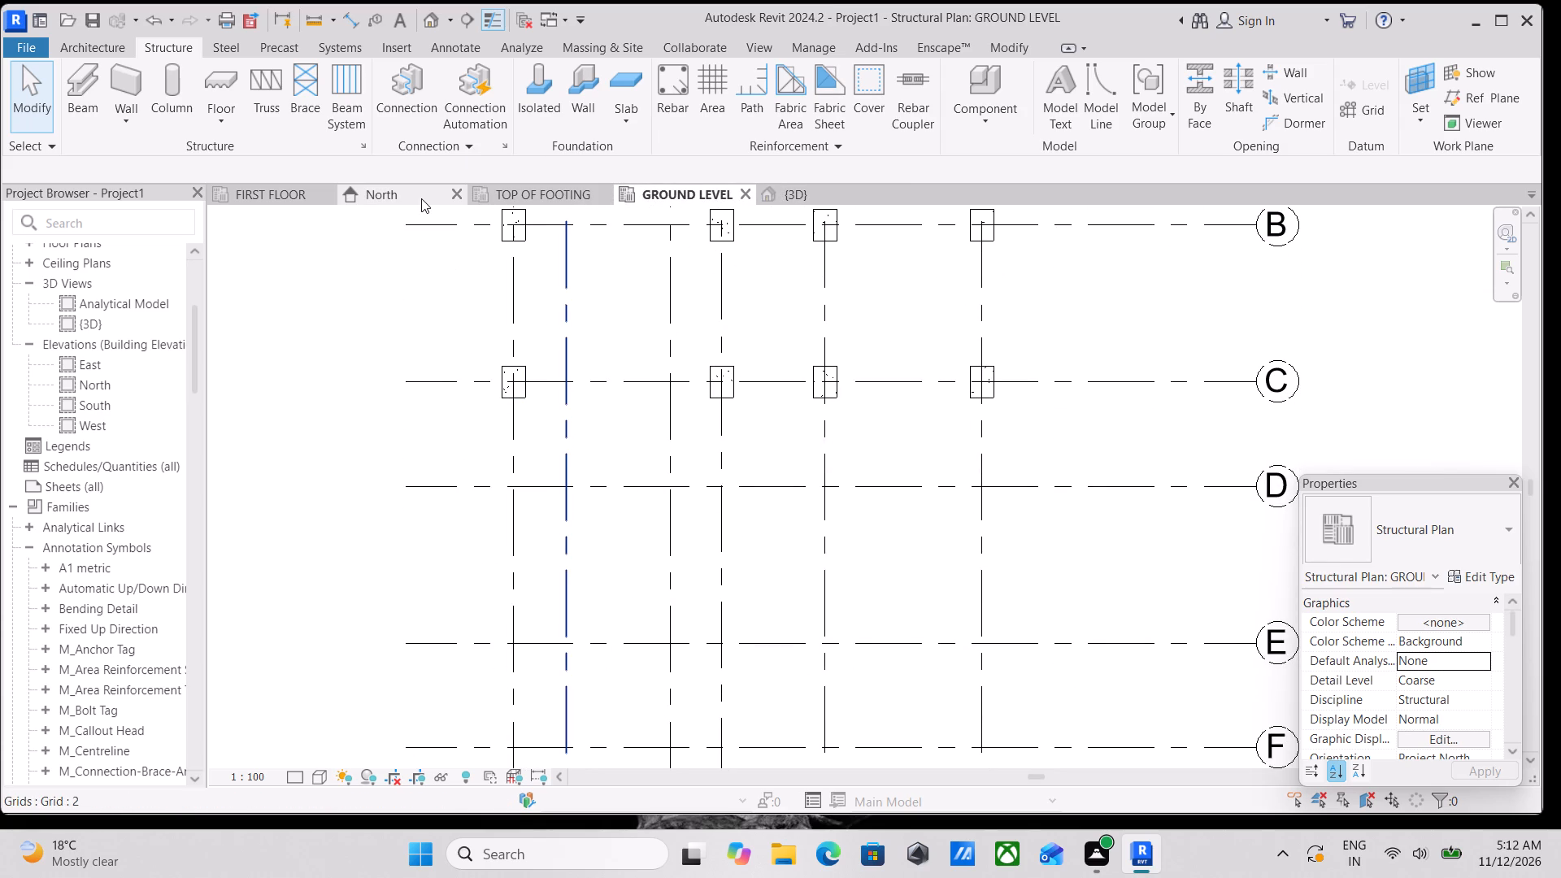
{"action": "type", "text": "CS"}
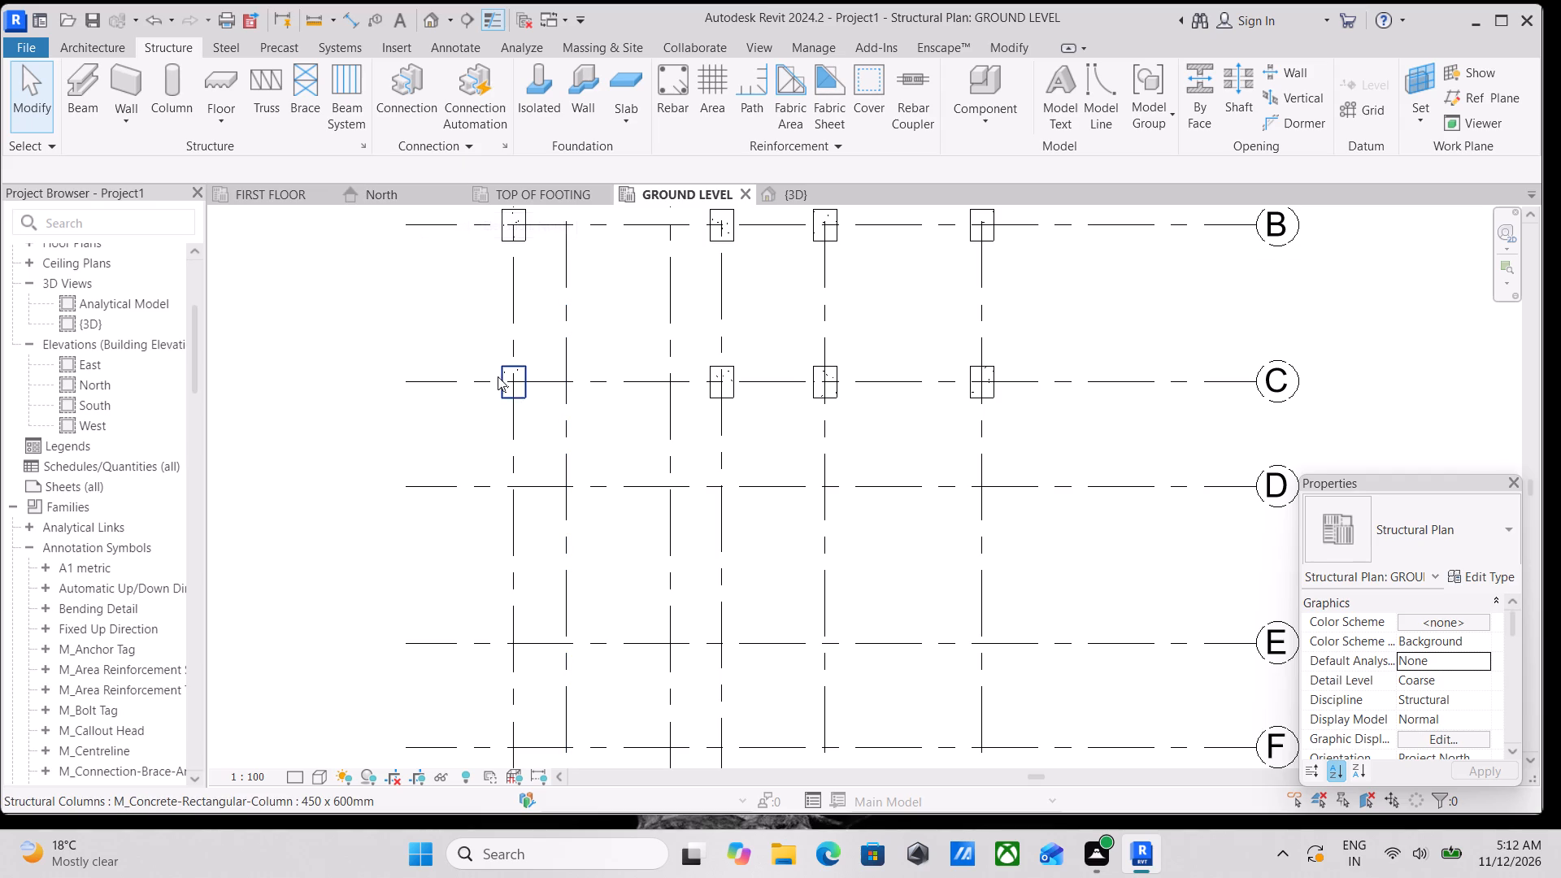
{"action": "left_click", "coordinate": [530, 394]}
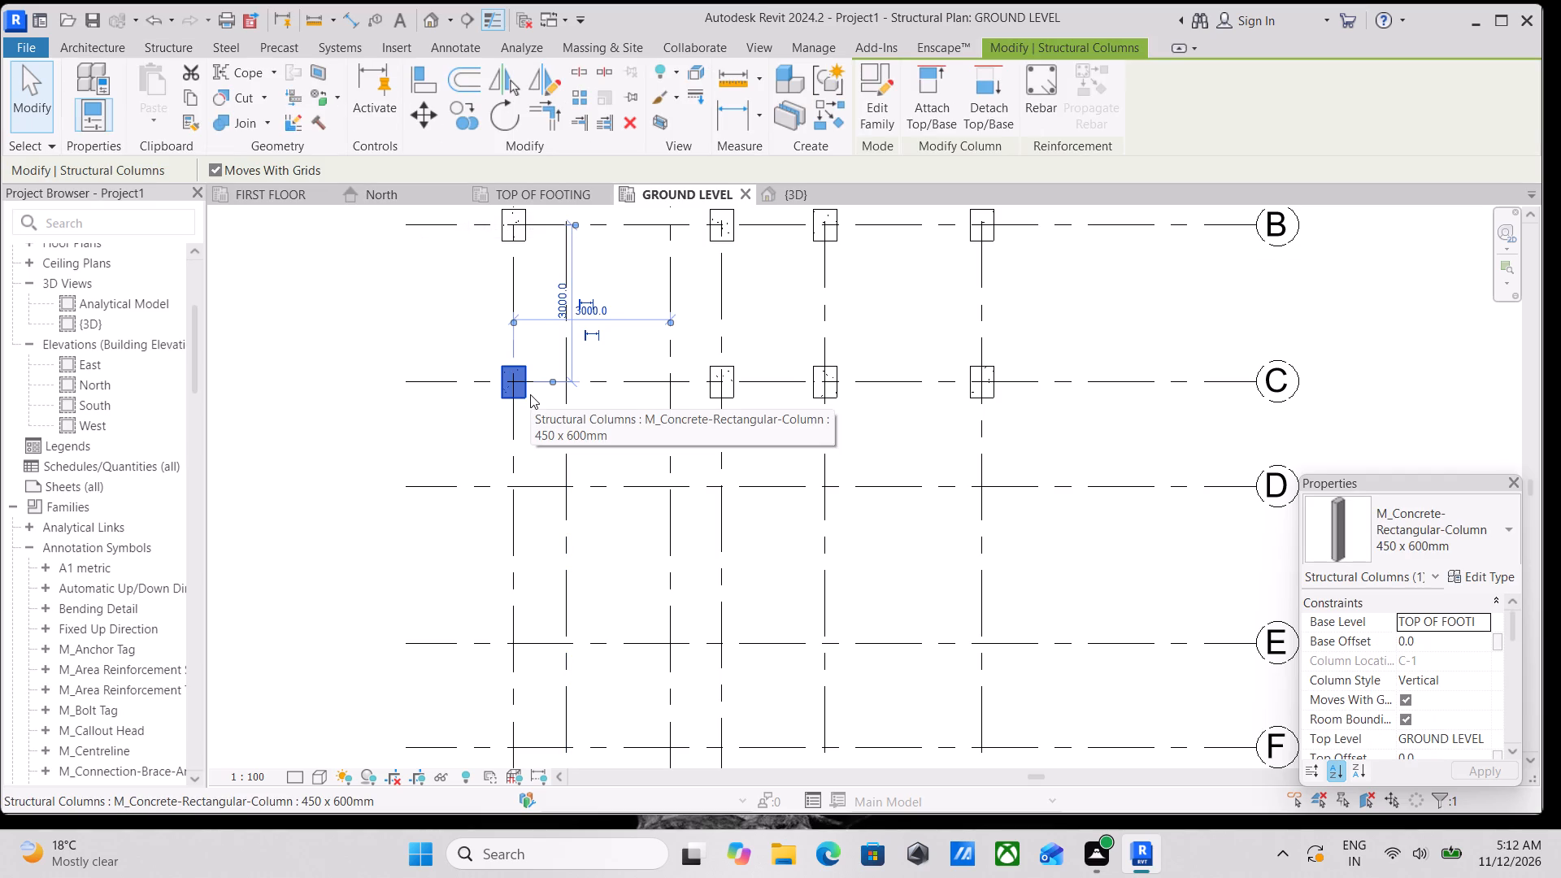
{"action": "type", "text": "CS"}
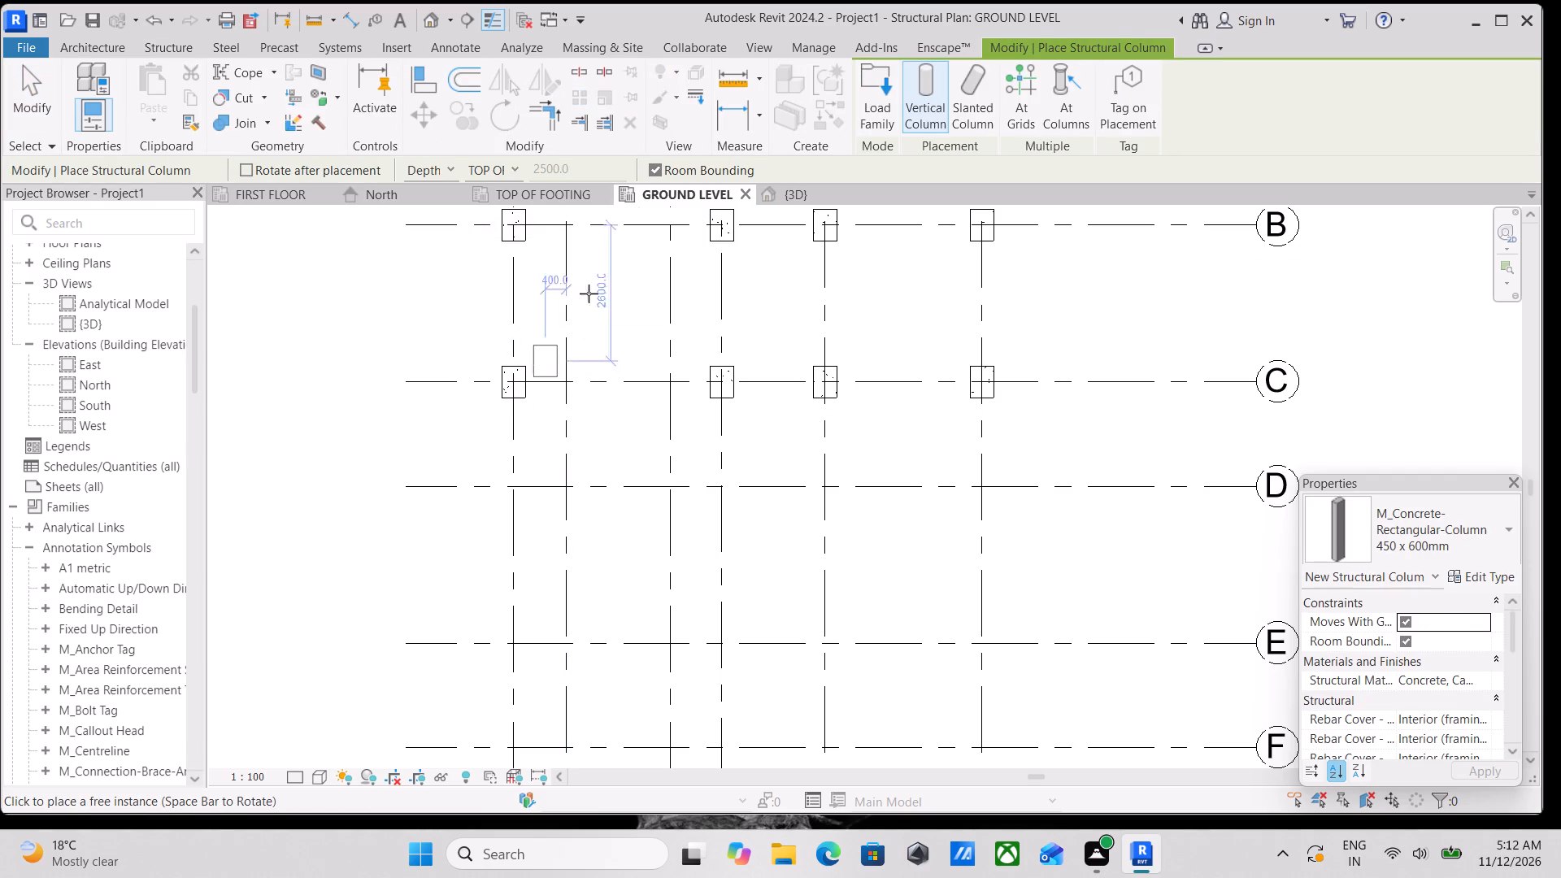
{"action": "scroll", "coordinate": [498, 508], "scroll_direction": "up", "scroll_amount": 3}
{"action": "scroll", "coordinate": [554, 408], "scroll_direction": "down", "scroll_amount": 2}
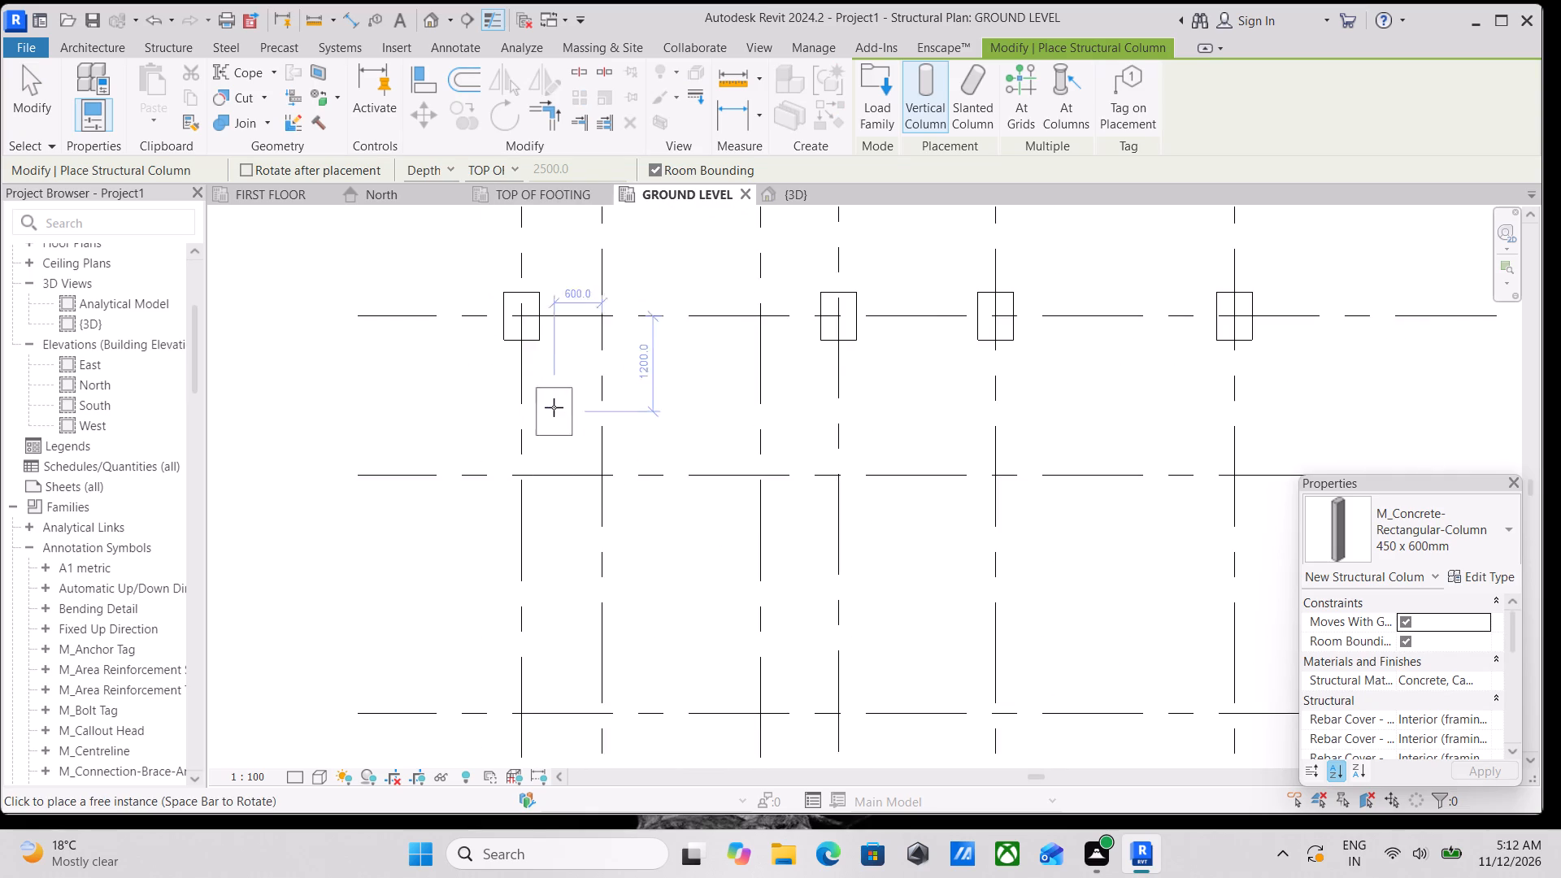
{"action": "scroll", "coordinate": [554, 407], "scroll_direction": "down", "scroll_amount": 2}
{"action": "middle_click_drag", "start_coordinate": [549, 405], "coordinate": [372, 341]}
{"action": "scroll", "coordinate": [375, 342], "scroll_direction": "up", "scroll_amount": 2}
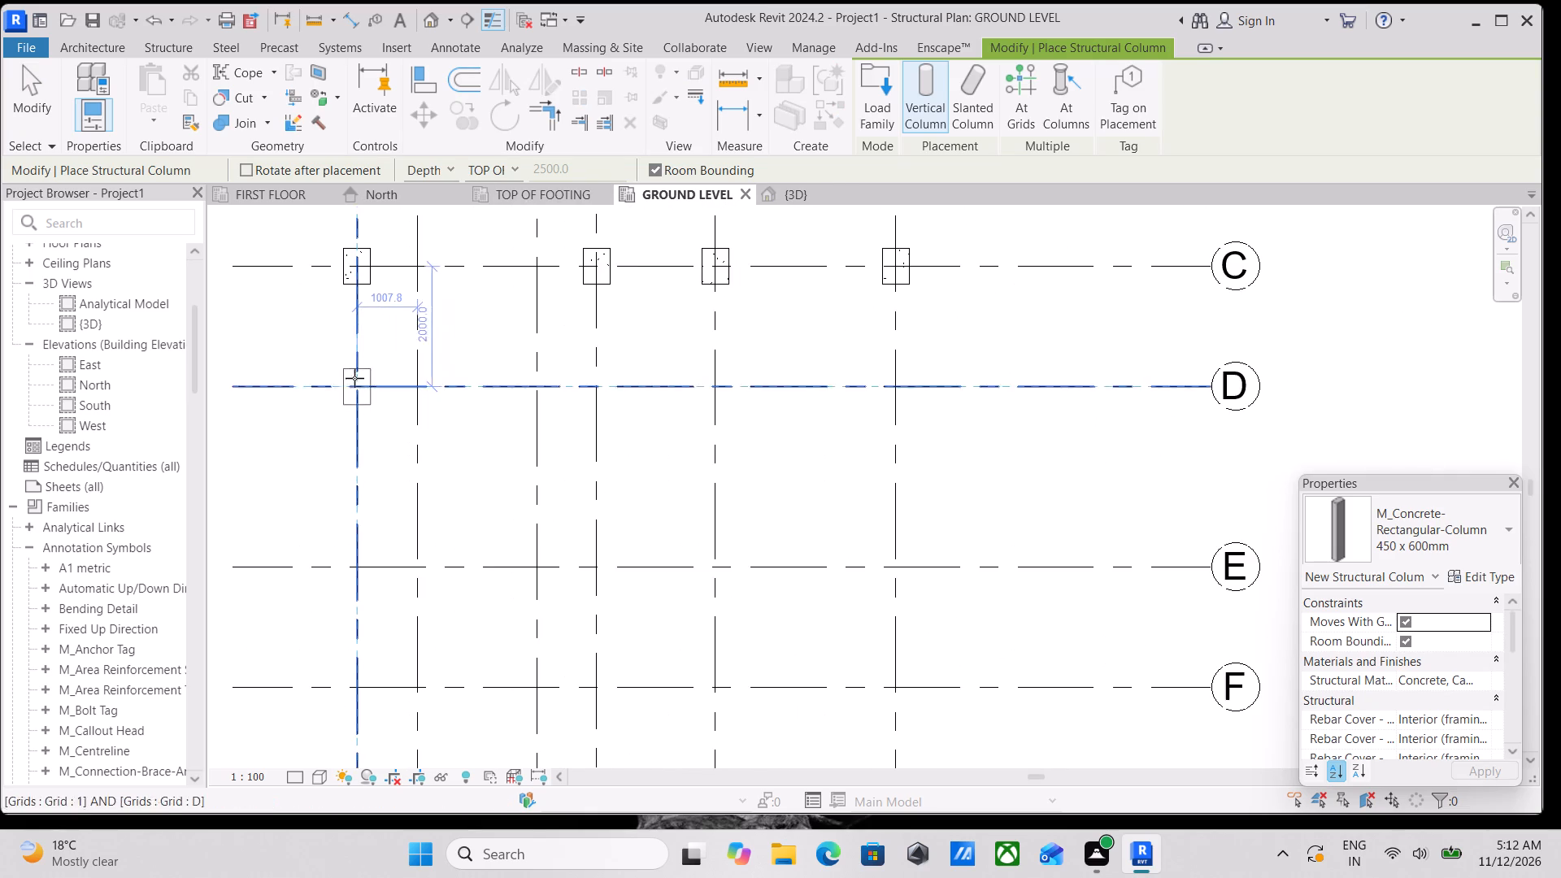
{"action": "scroll", "coordinate": [354, 371], "scroll_direction": "down", "scroll_amount": 1}
{"action": "middle_click_drag", "start_coordinate": [354, 372], "coordinate": [435, 467]}
{"action": "scroll", "coordinate": [435, 465], "scroll_direction": "down", "scroll_amount": 2}
{"action": "scroll", "coordinate": [416, 543], "scroll_direction": "up", "scroll_amount": 2}
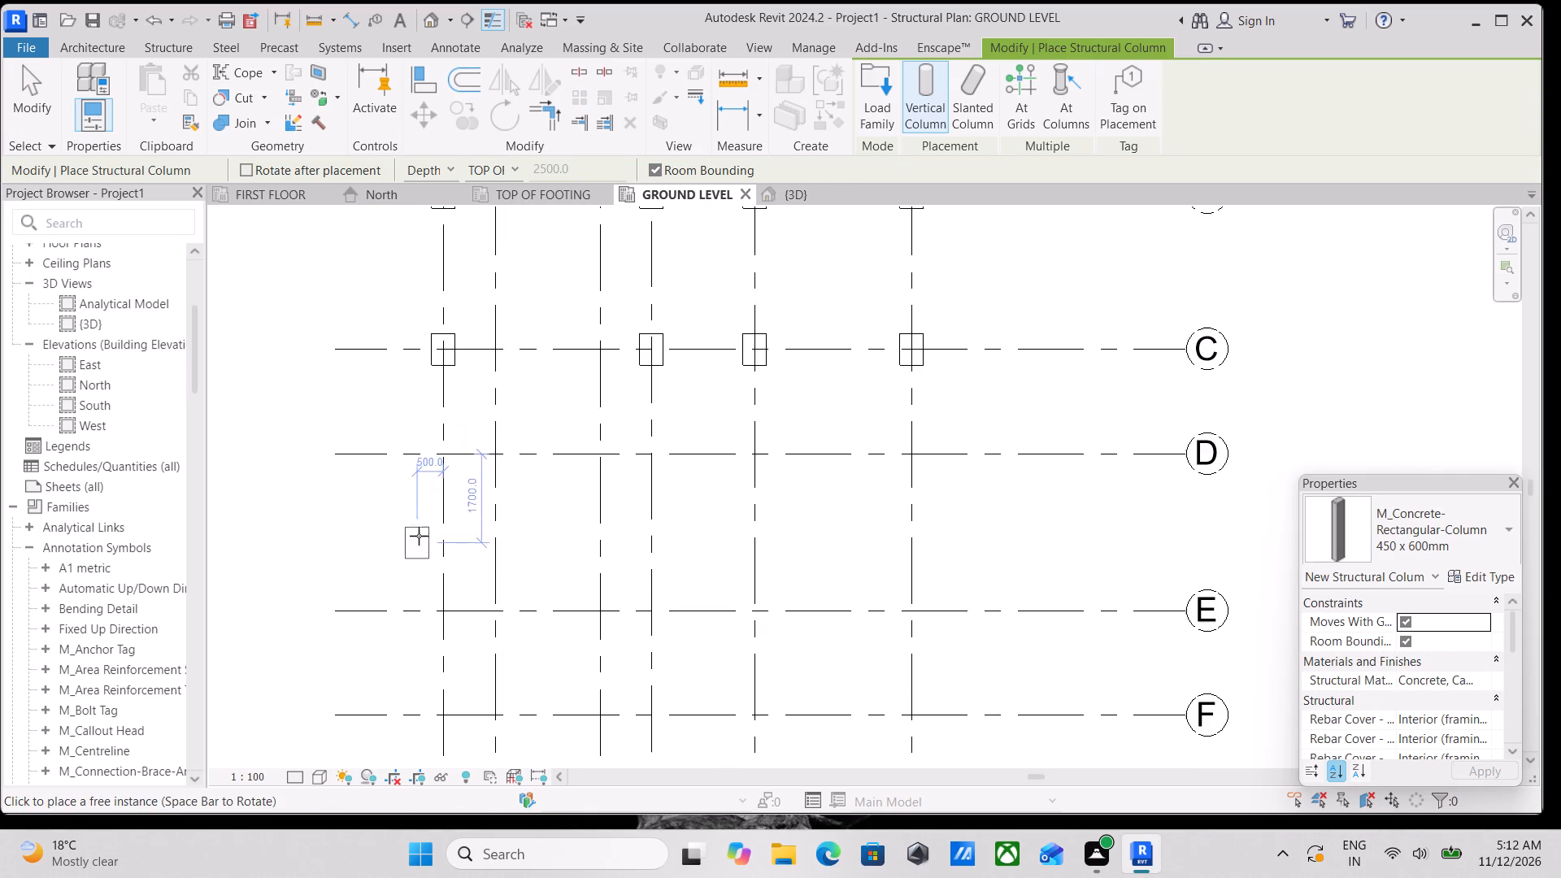
{"action": "scroll", "coordinate": [437, 463], "scroll_direction": "up", "scroll_amount": 3}
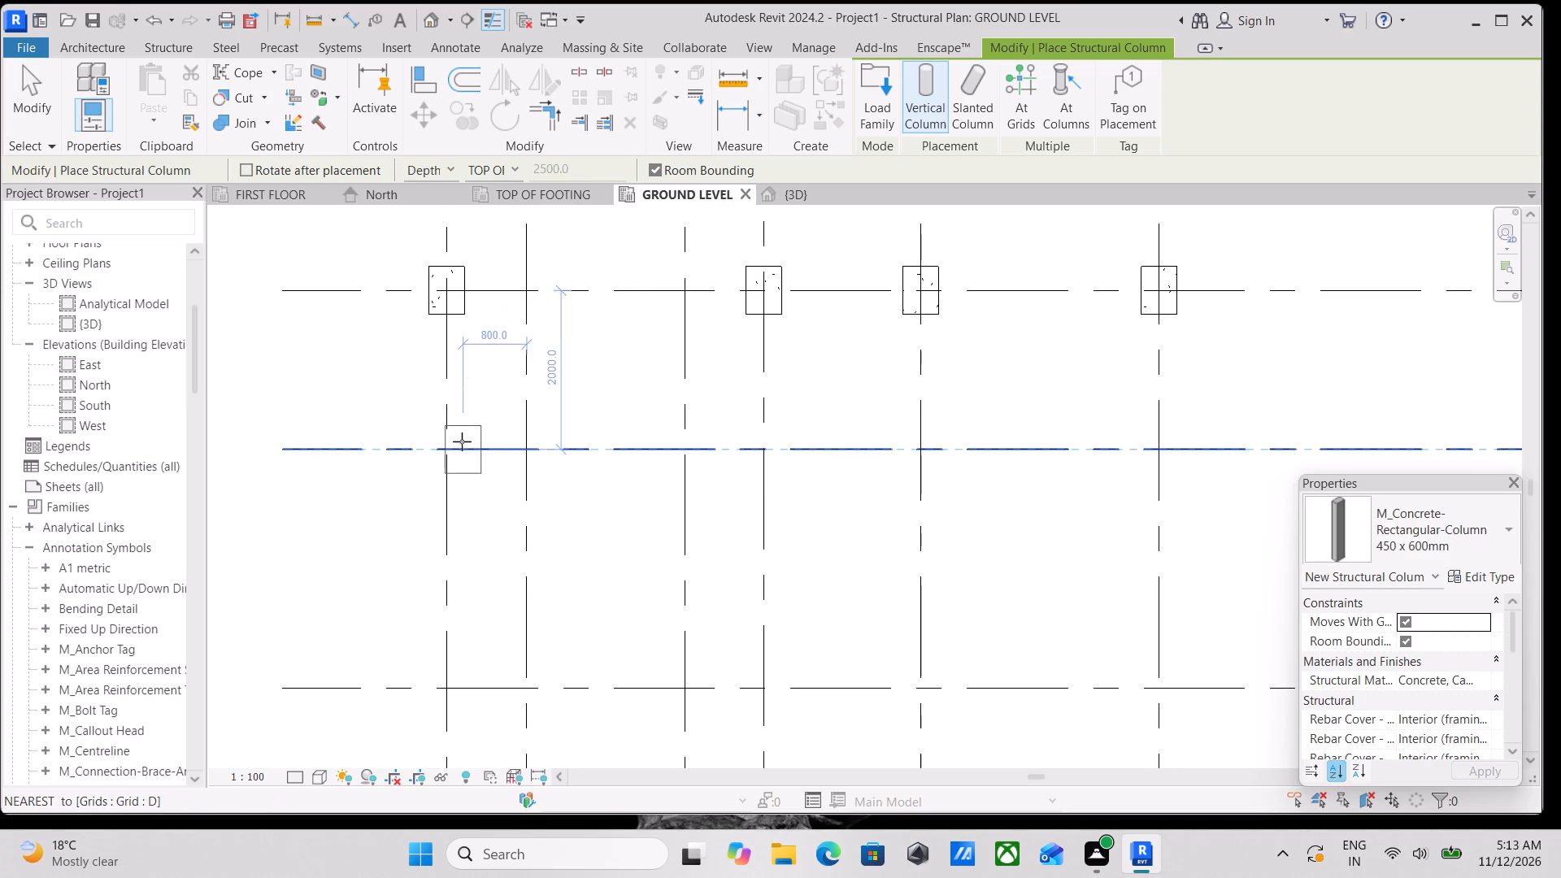
{"action": "left_click", "coordinate": [444, 445]}
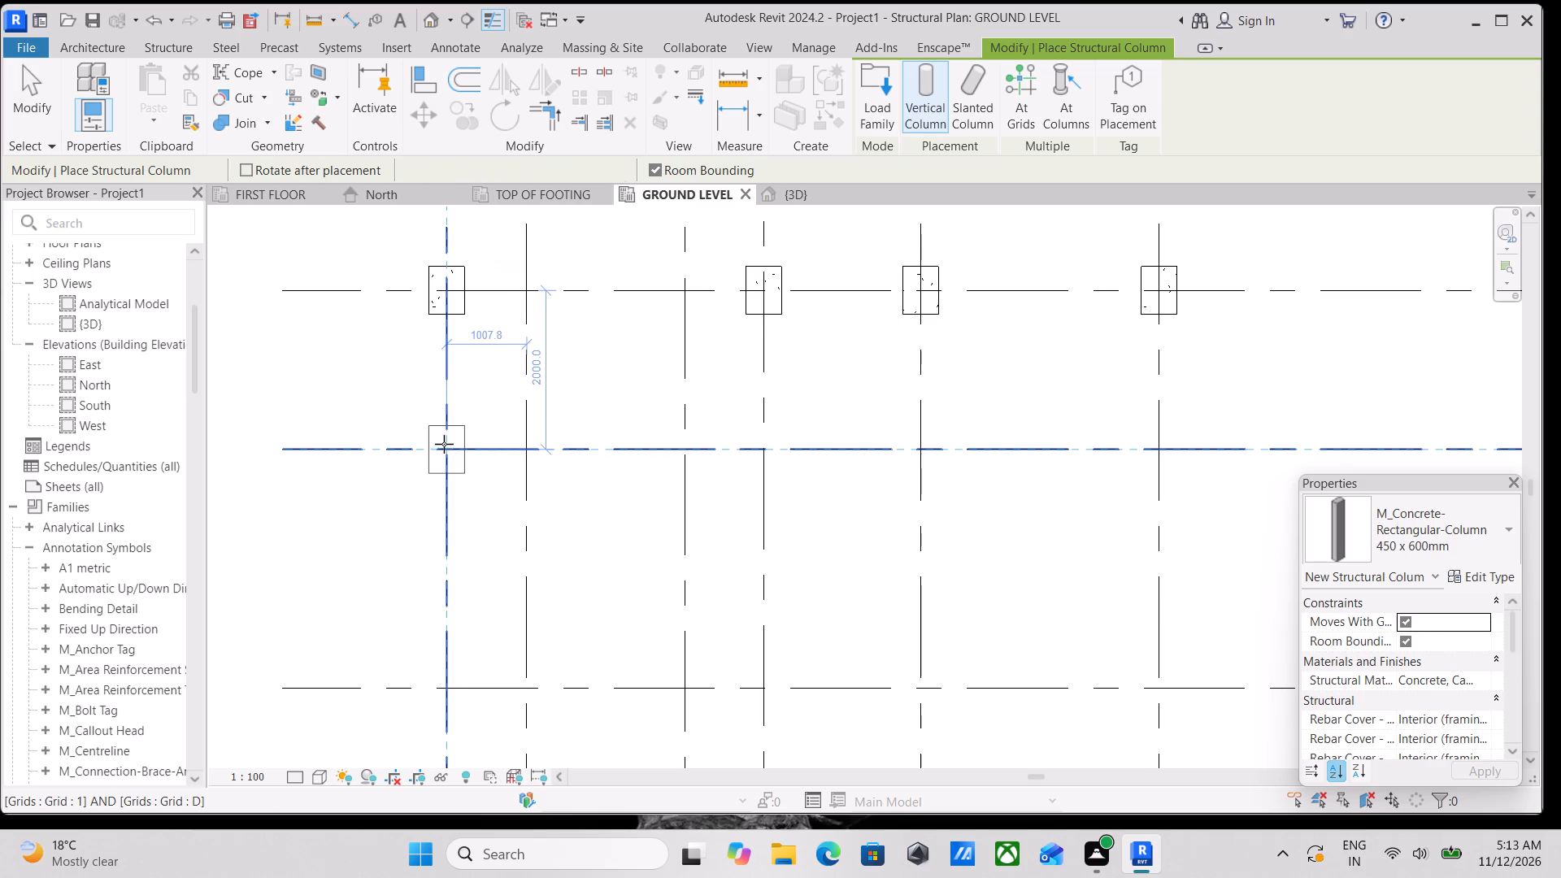
{"action": "left_click", "coordinate": [528, 450]}
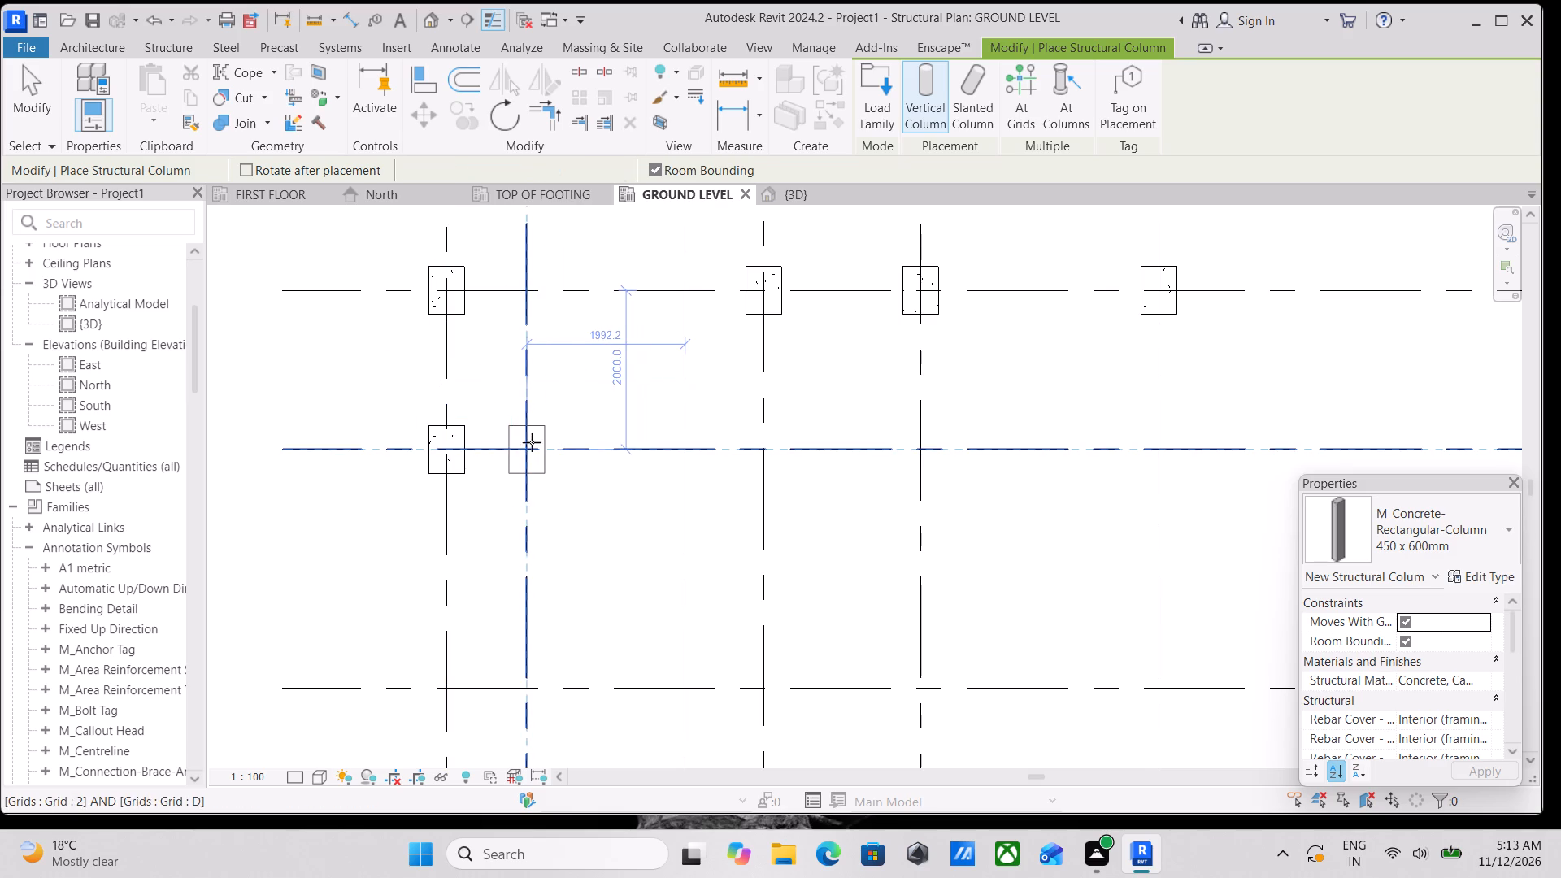
{"action": "middle_click_drag", "start_coordinate": [910, 397], "coordinate": [764, 428]}
{"action": "left_click", "coordinate": [623, 476]}
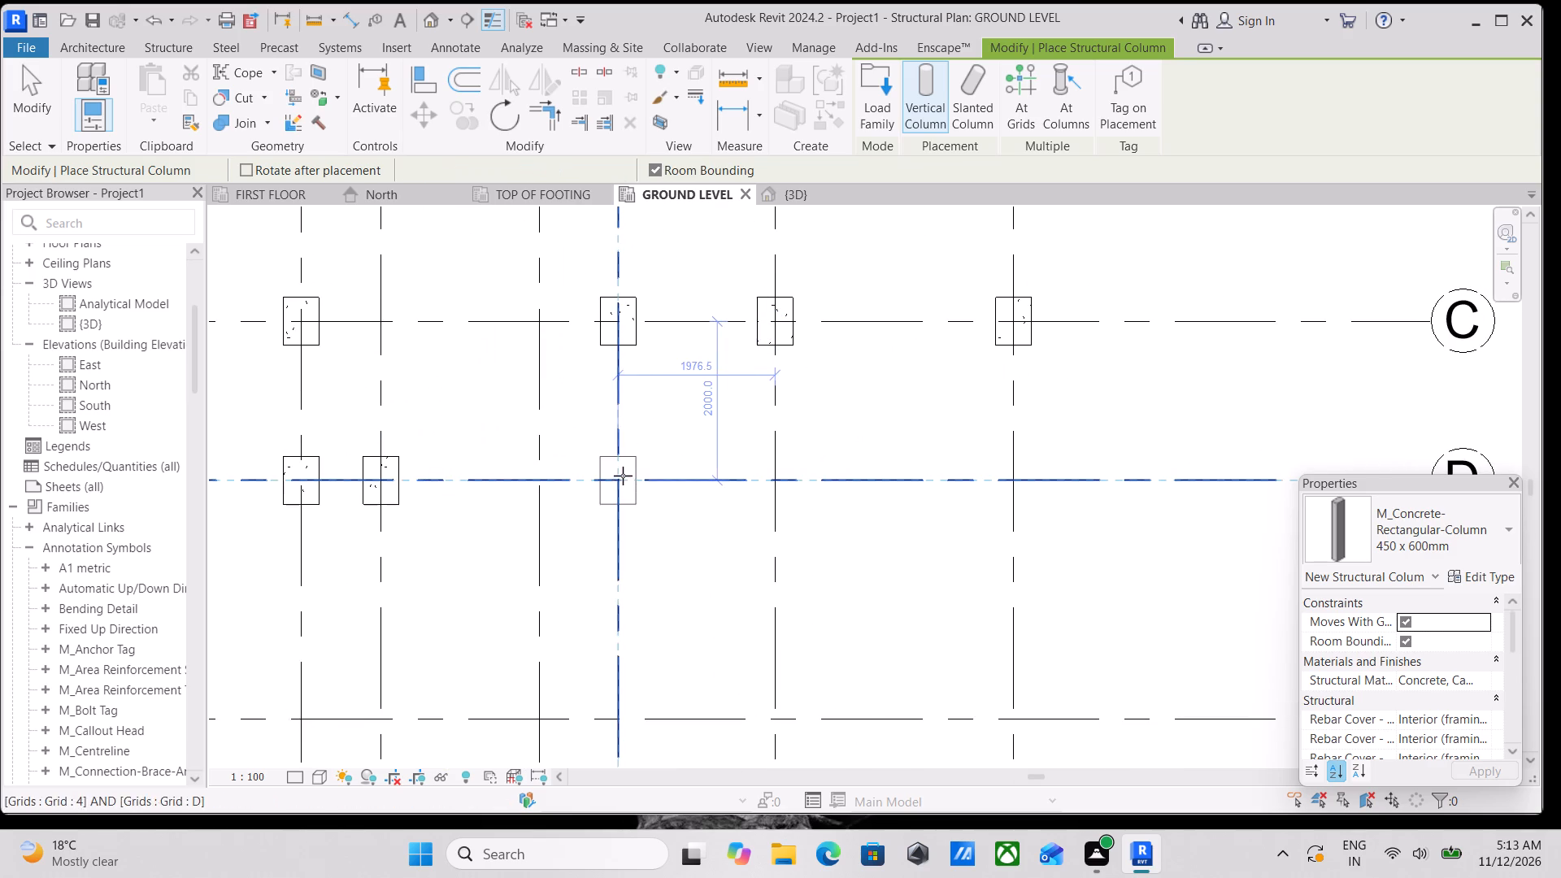
{"action": "left_click", "coordinate": [1015, 476]}
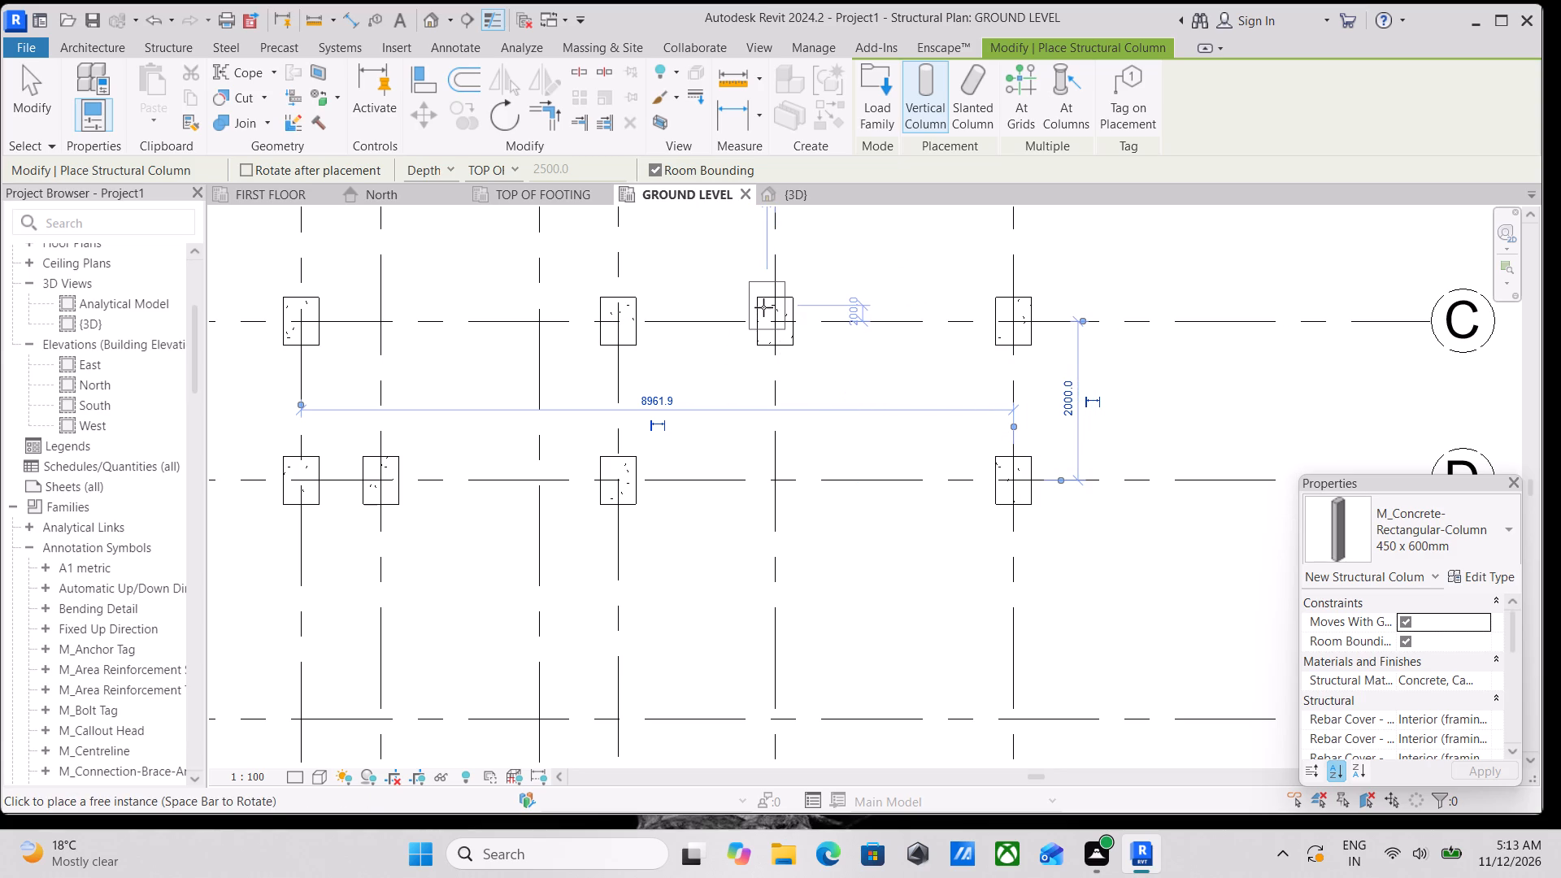
{"action": "key", "text": "Escape"}
{"action": "key", "text": "Escape"}
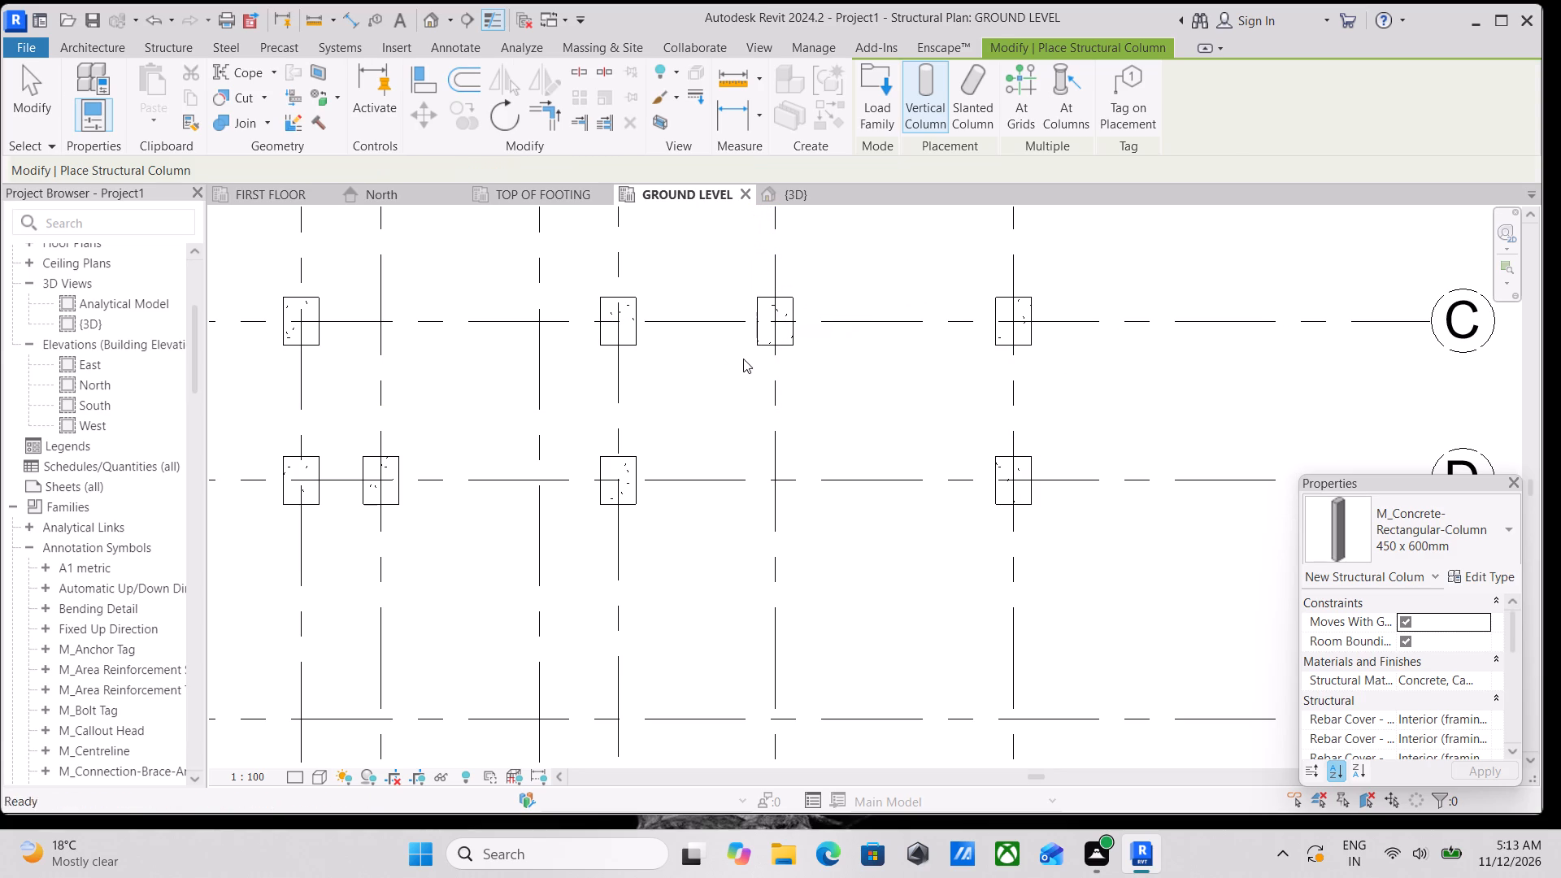
Place another 450 x 600mm column at D-5 with depth to TOP OF FOOTING, matching the existing C-5 column.
{"action": "scroll", "coordinate": [762, 346], "scroll_direction": "down", "scroll_amount": 1}
{"action": "middle_click_drag", "start_coordinate": [762, 342], "coordinate": [764, 354]}
{"action": "left_click", "coordinate": [785, 354]}
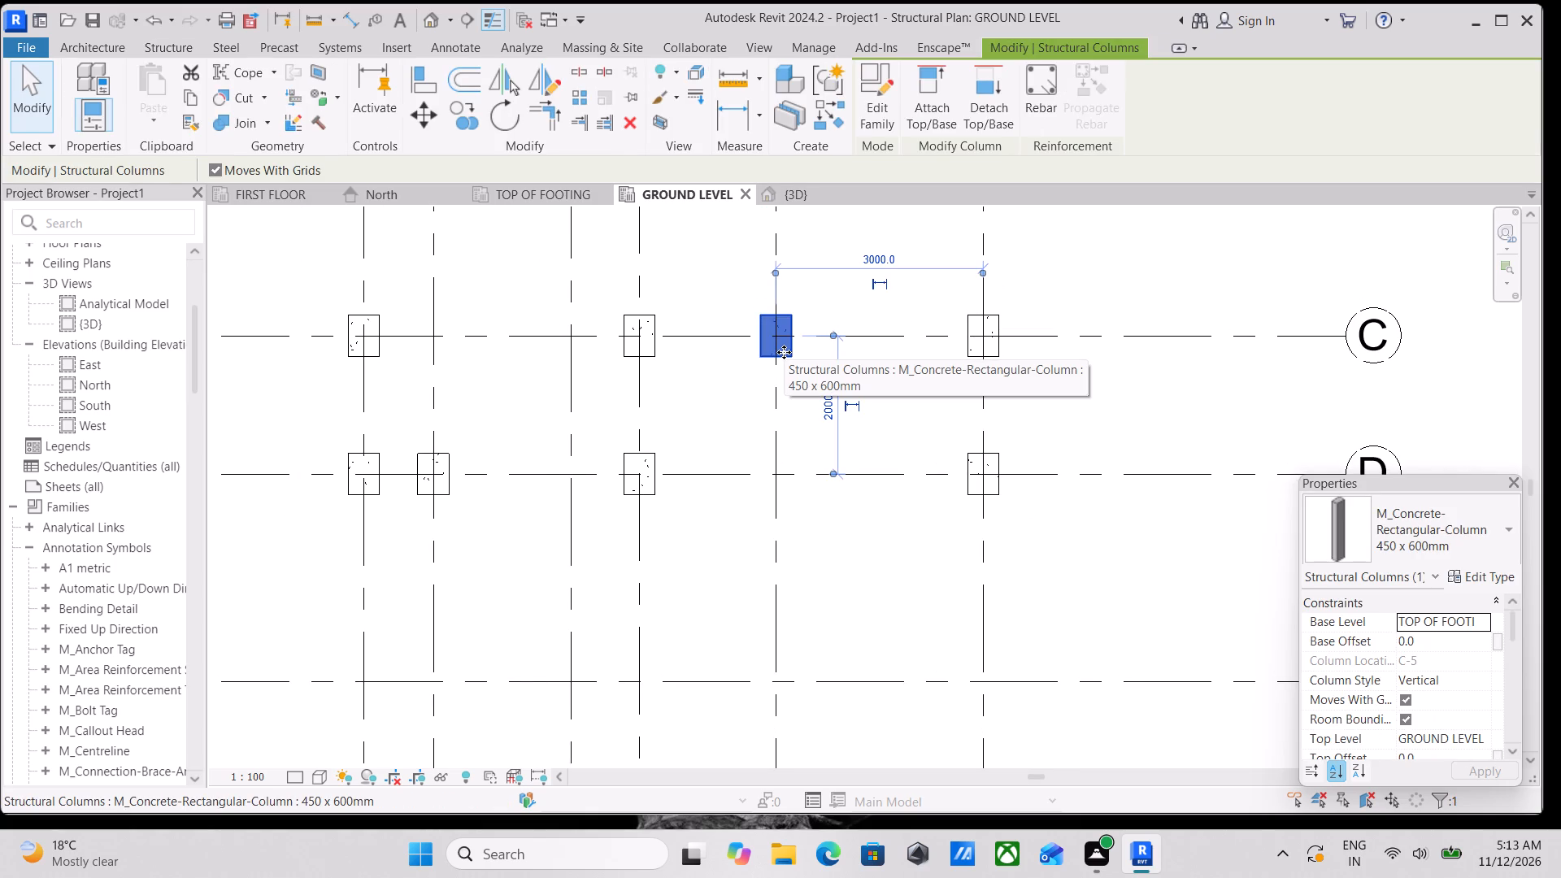
{"action": "type", "text": "CS"}
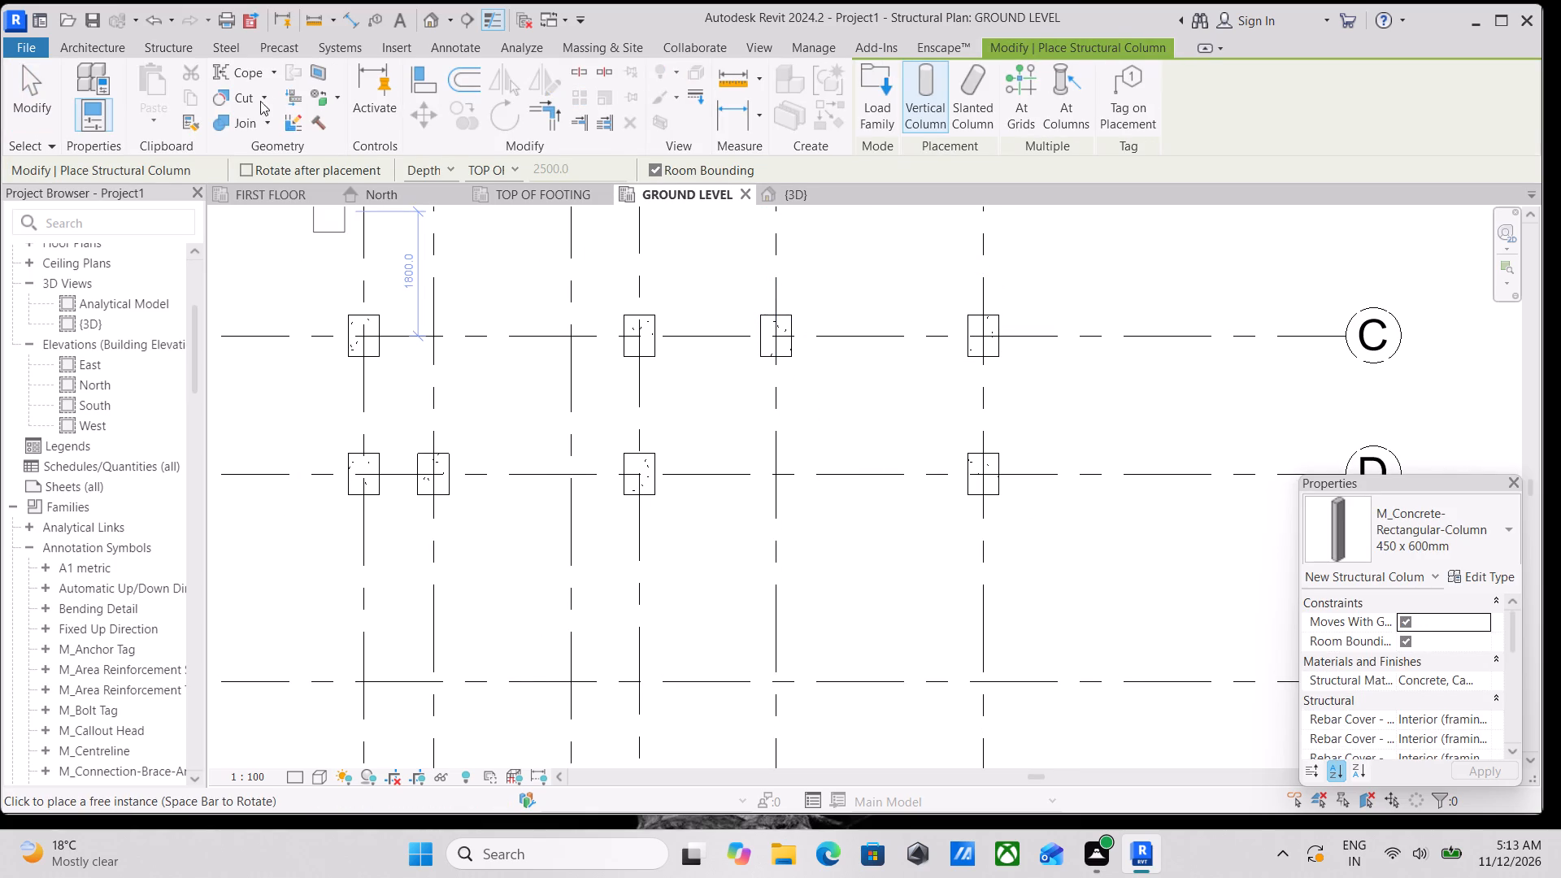
{"action": "scroll", "coordinate": [402, 313], "scroll_direction": "down", "scroll_amount": 1}
{"action": "middle_click_drag", "start_coordinate": [782, 441], "coordinate": [751, 418]}
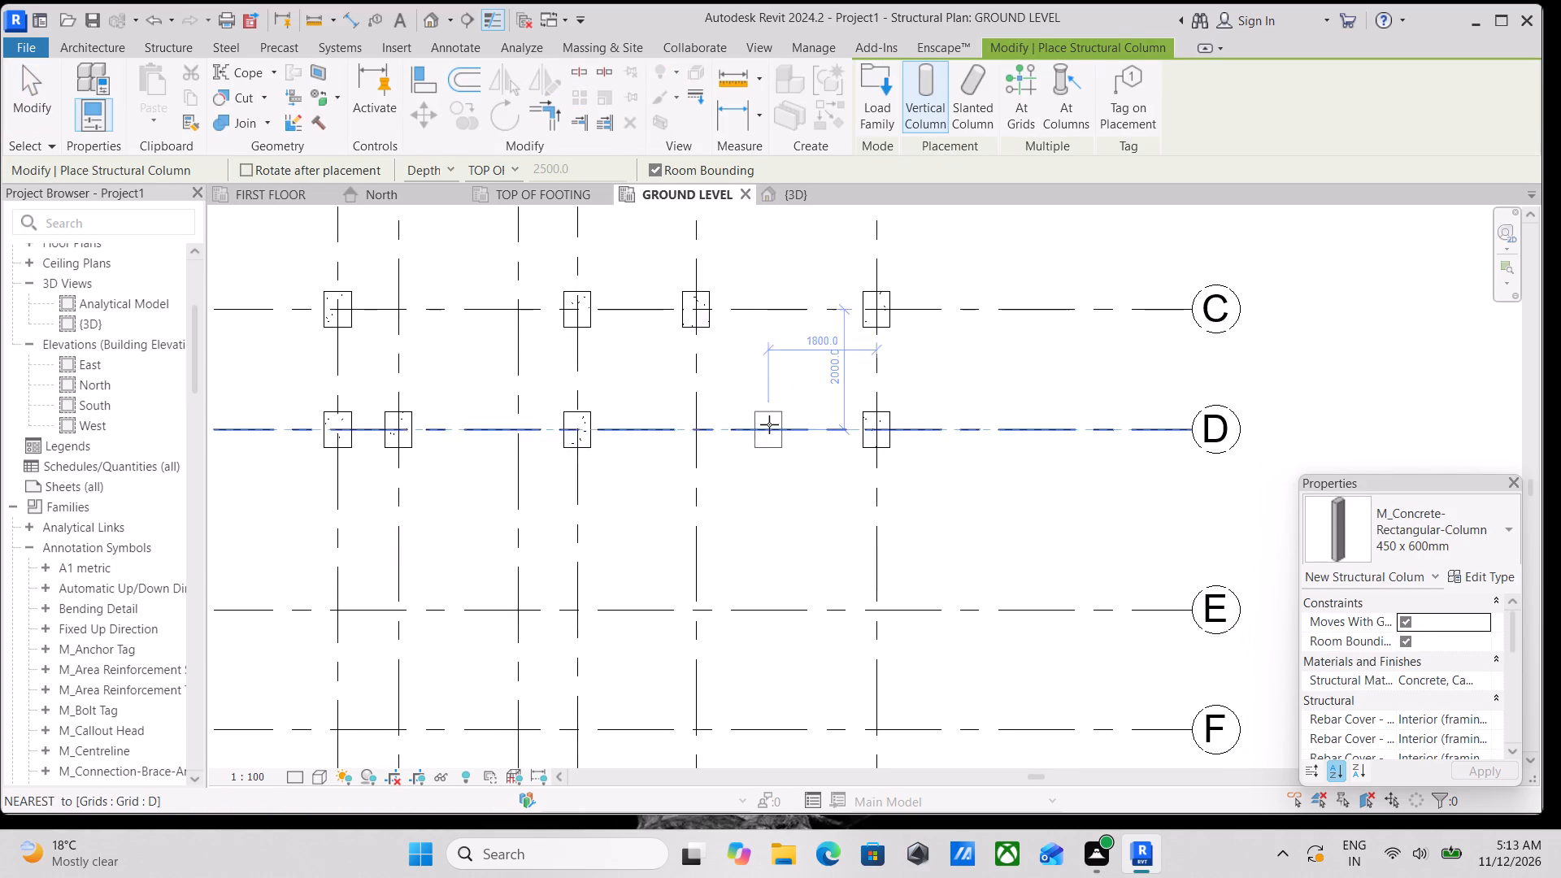
{"action": "scroll", "coordinate": [777, 423], "scroll_direction": "up", "scroll_amount": 2}
{"action": "left_click", "coordinate": [674, 428]}
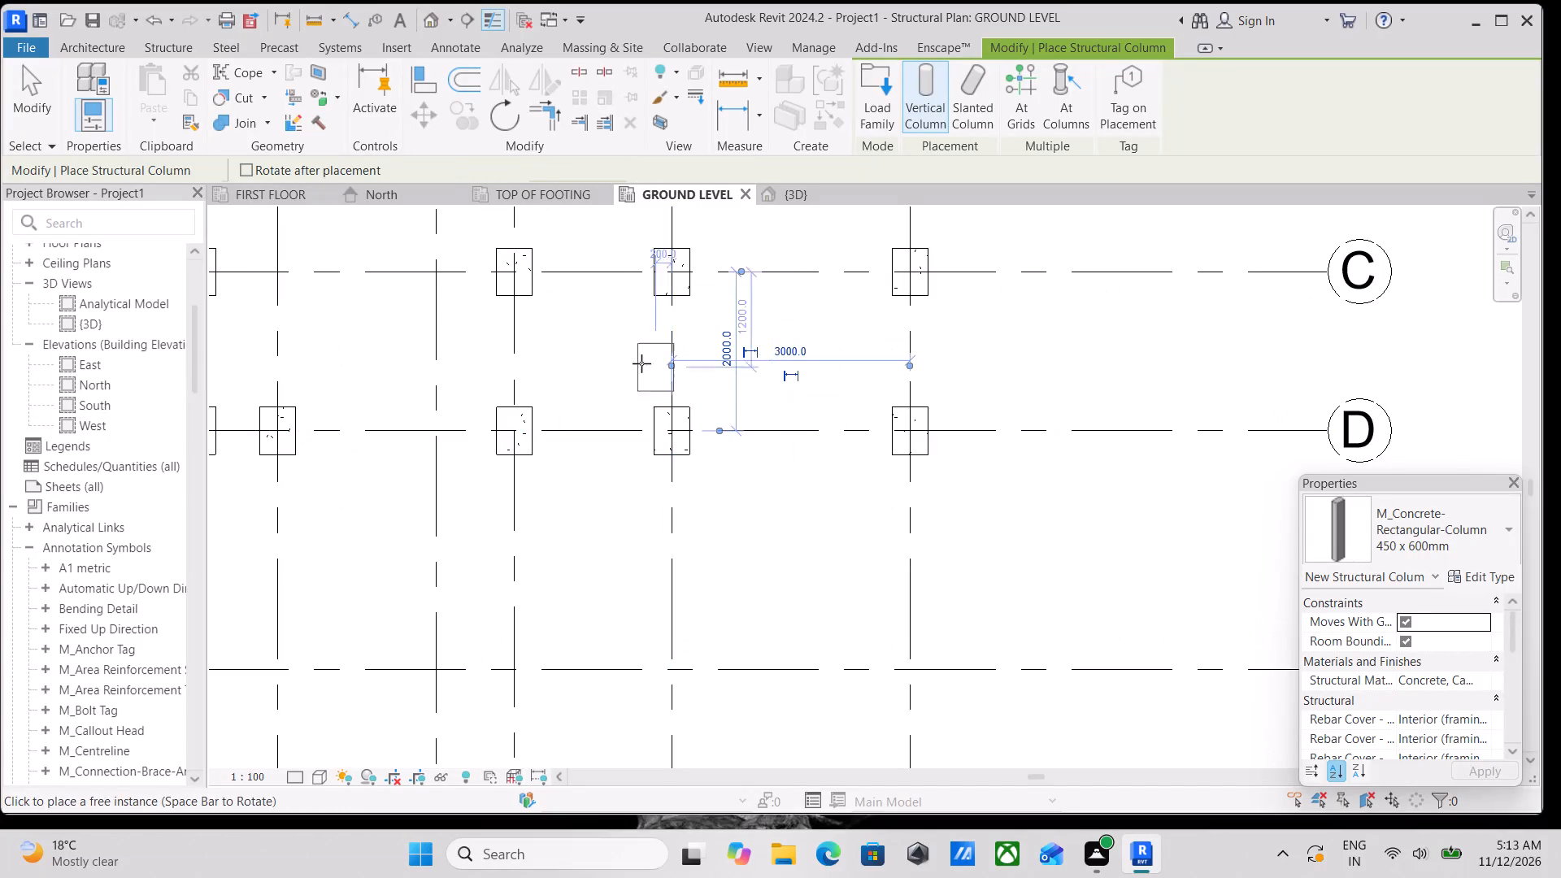
{"action": "scroll", "coordinate": [614, 359], "scroll_direction": "down", "scroll_amount": 1}
{"action": "middle_click_drag", "start_coordinate": [612, 359], "coordinate": [636, 389]}
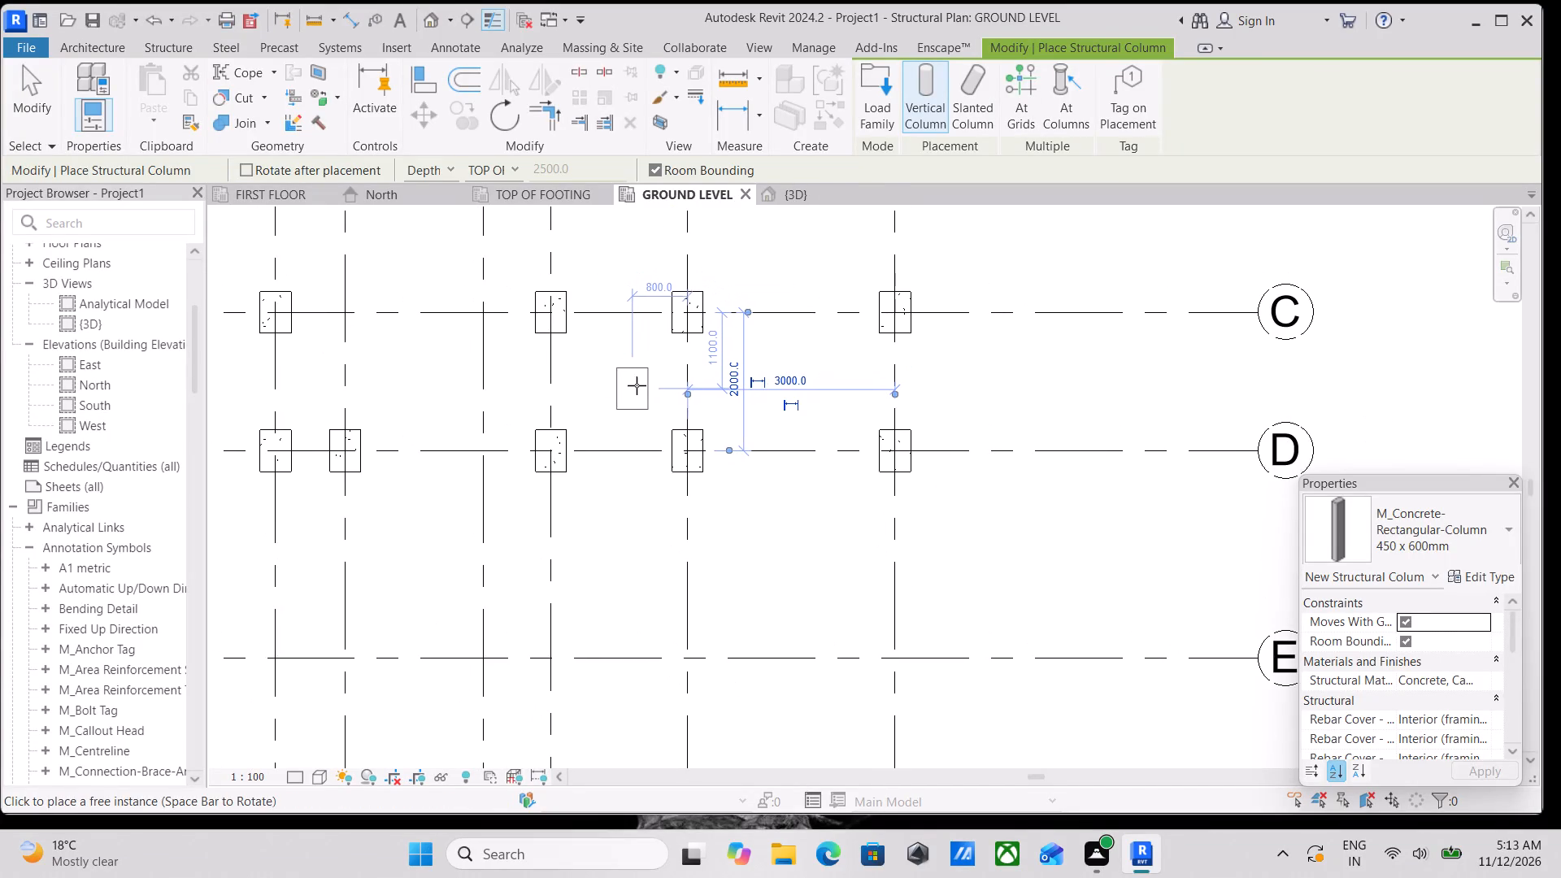
{"action": "key", "text": "Escape"}
{"action": "key", "text": "Escape"}
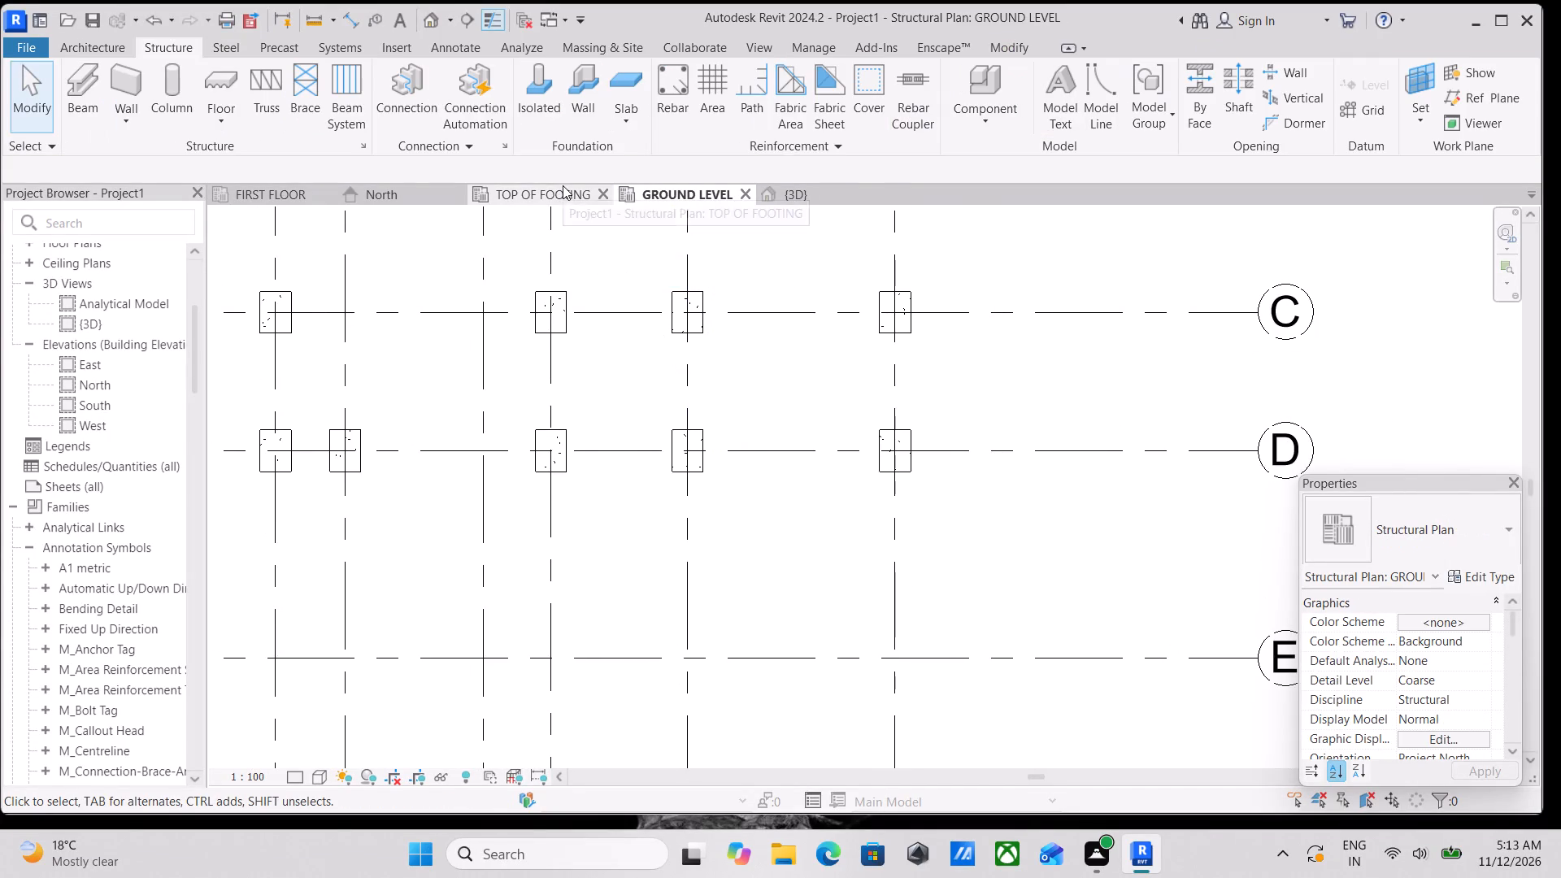
Check the columns against the footings in the TOP OF FOOTING plan, and delete the column at C-5 in GROUND LEVEL.
{"action": "left_click", "coordinate": [563, 185]}
{"action": "scroll", "coordinate": [699, 412], "scroll_direction": "up", "scroll_amount": 2}
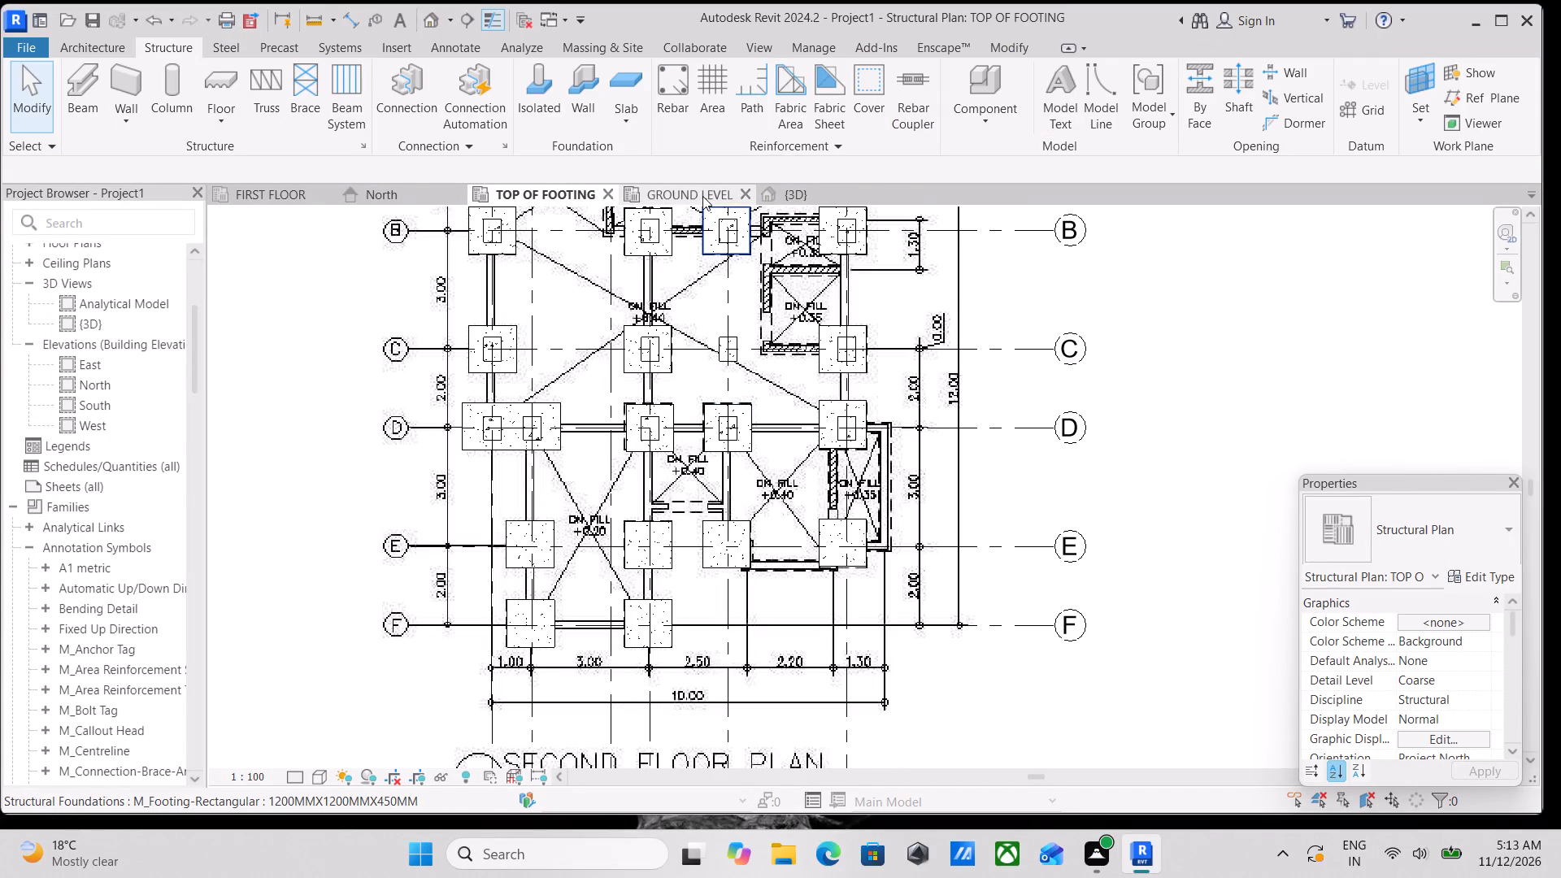
{"action": "left_click", "coordinate": [702, 196]}
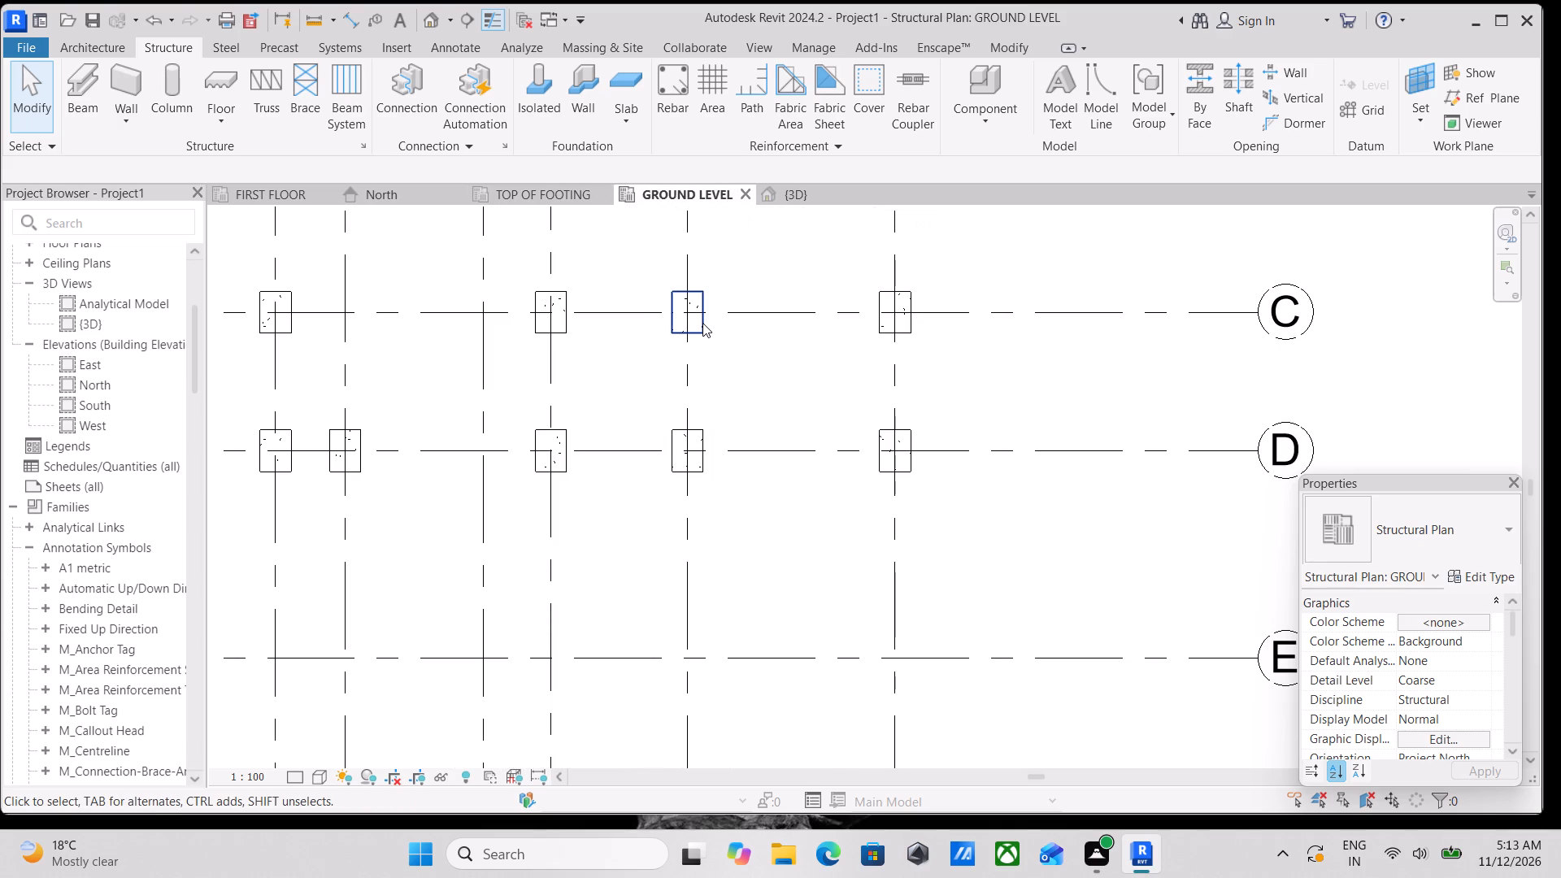
{"action": "left_click", "coordinate": [704, 325]}
{"action": "right_click", "coordinate": [704, 325]}
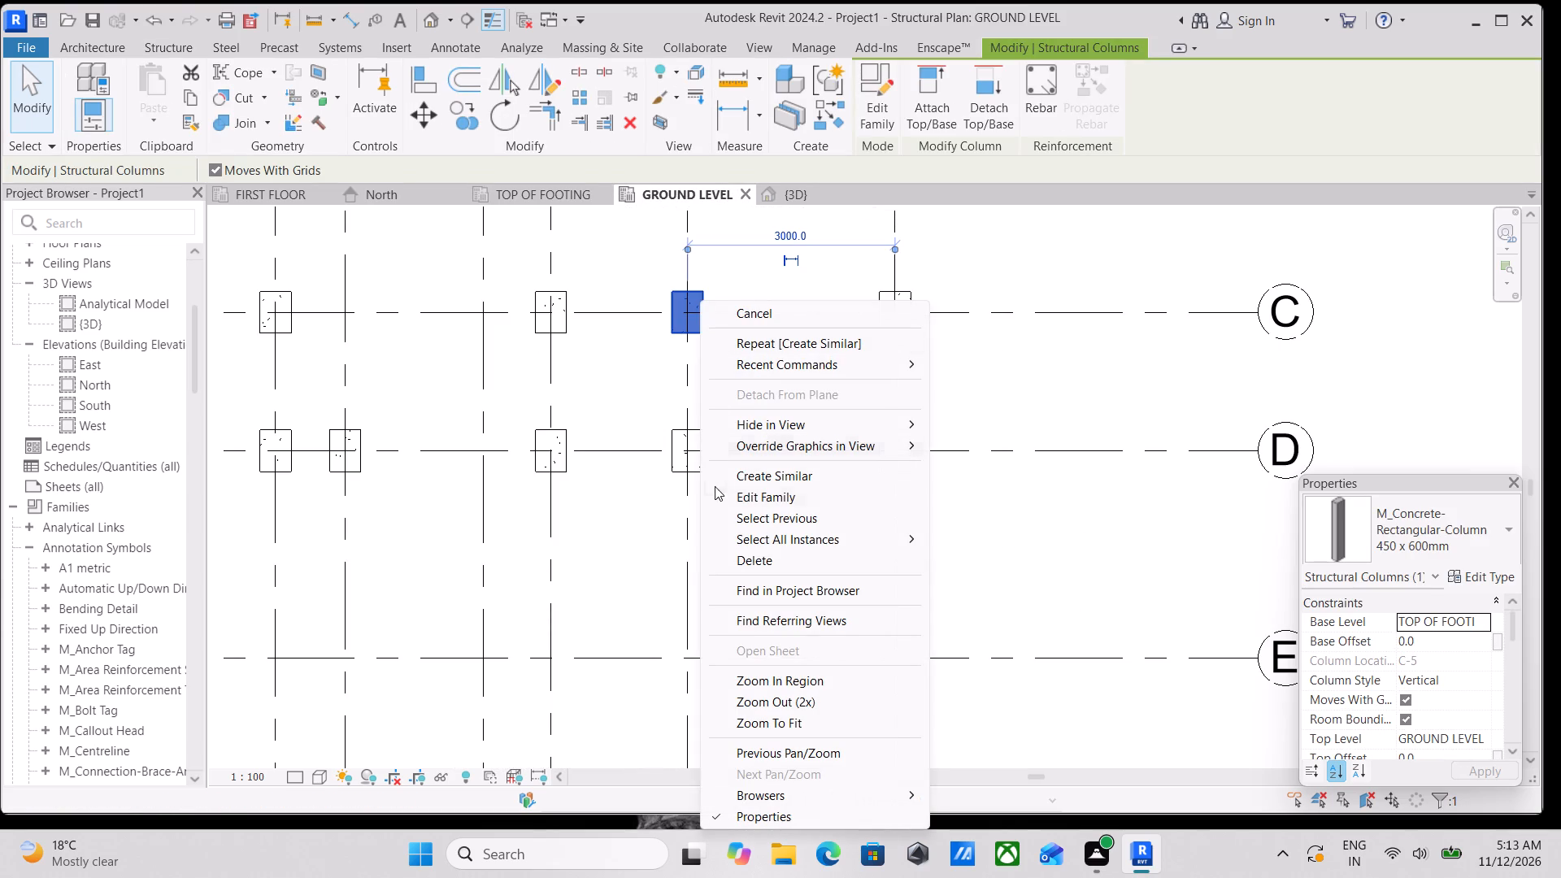
{"action": "left_click", "coordinate": [740, 558]}
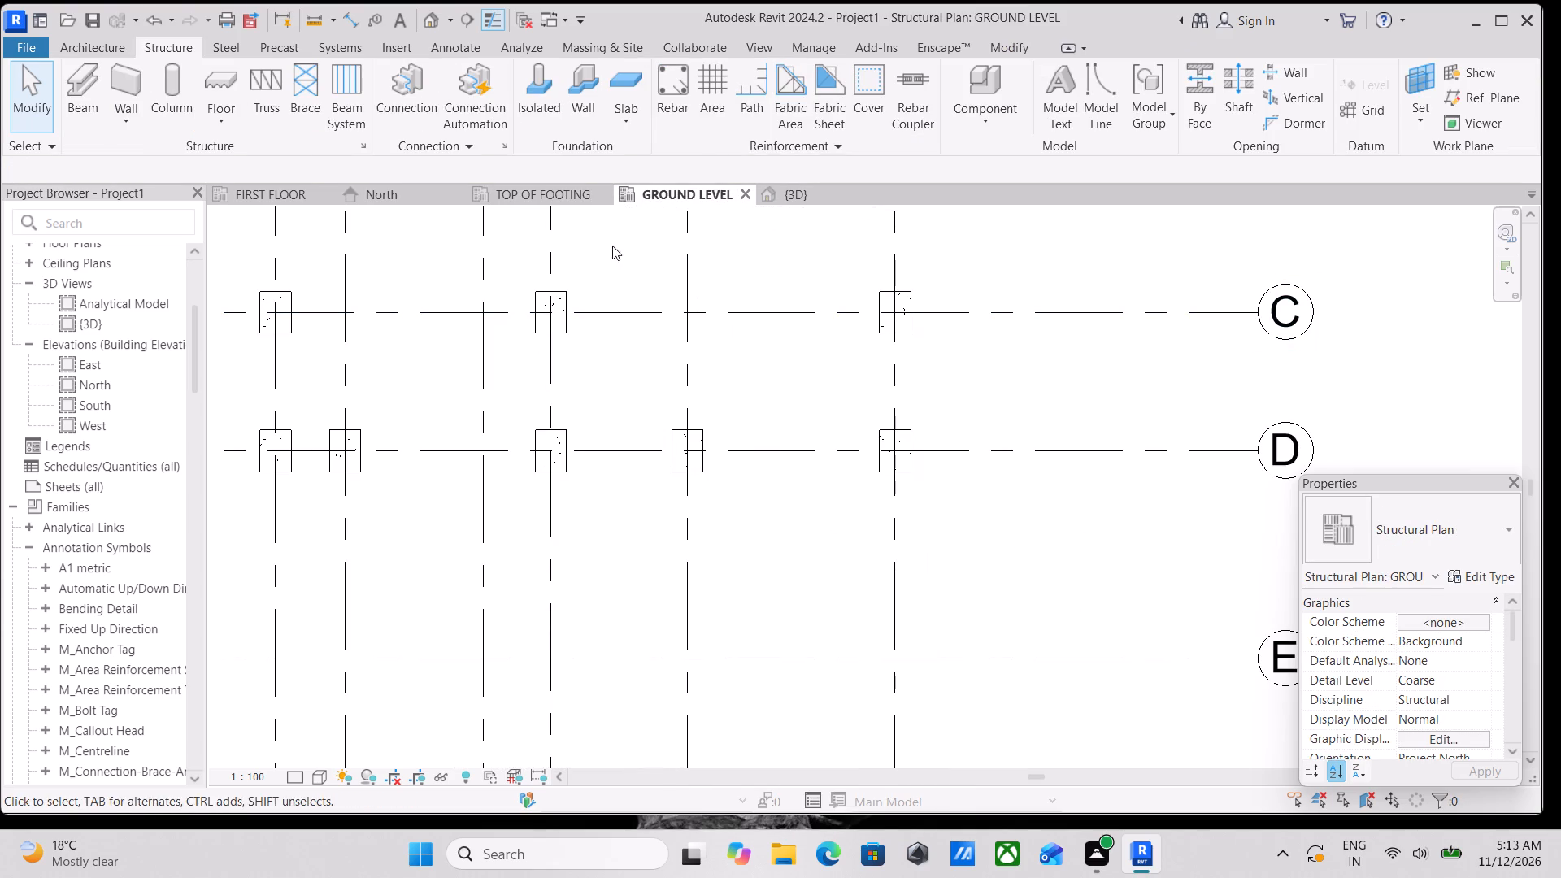
Check the grid E footings in TOP OF FOOTING, and in GROUND LEVEL place 450 x 600mm columns at E-2, E-6, E-5 and E-4.
{"action": "middle_click_drag", "start_coordinate": [416, 425], "coordinate": [741, 469]}
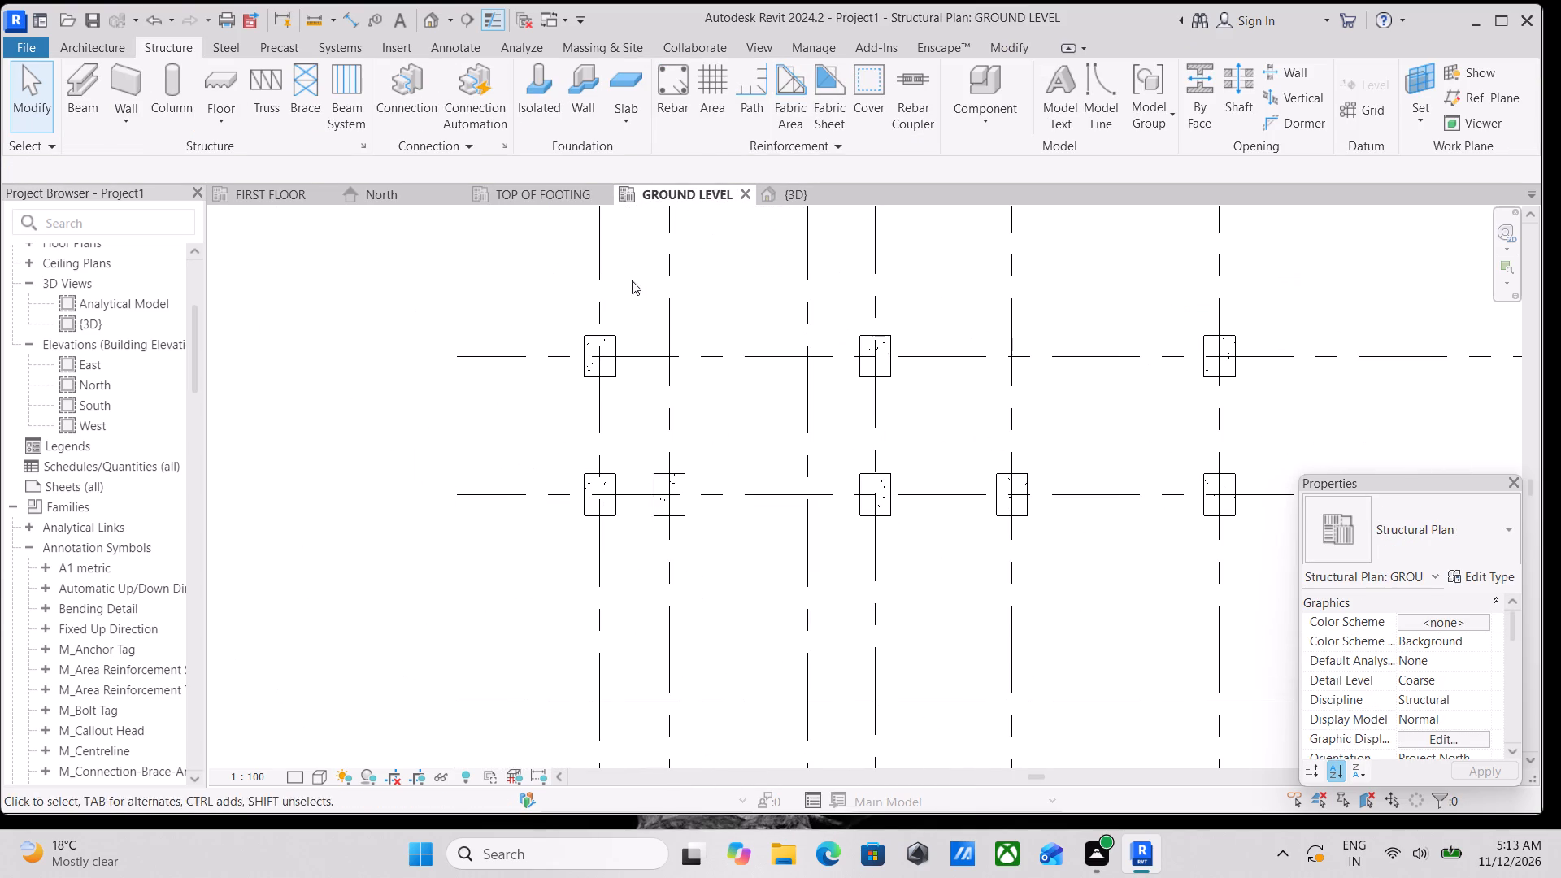
{"action": "left_click", "coordinate": [521, 198]}
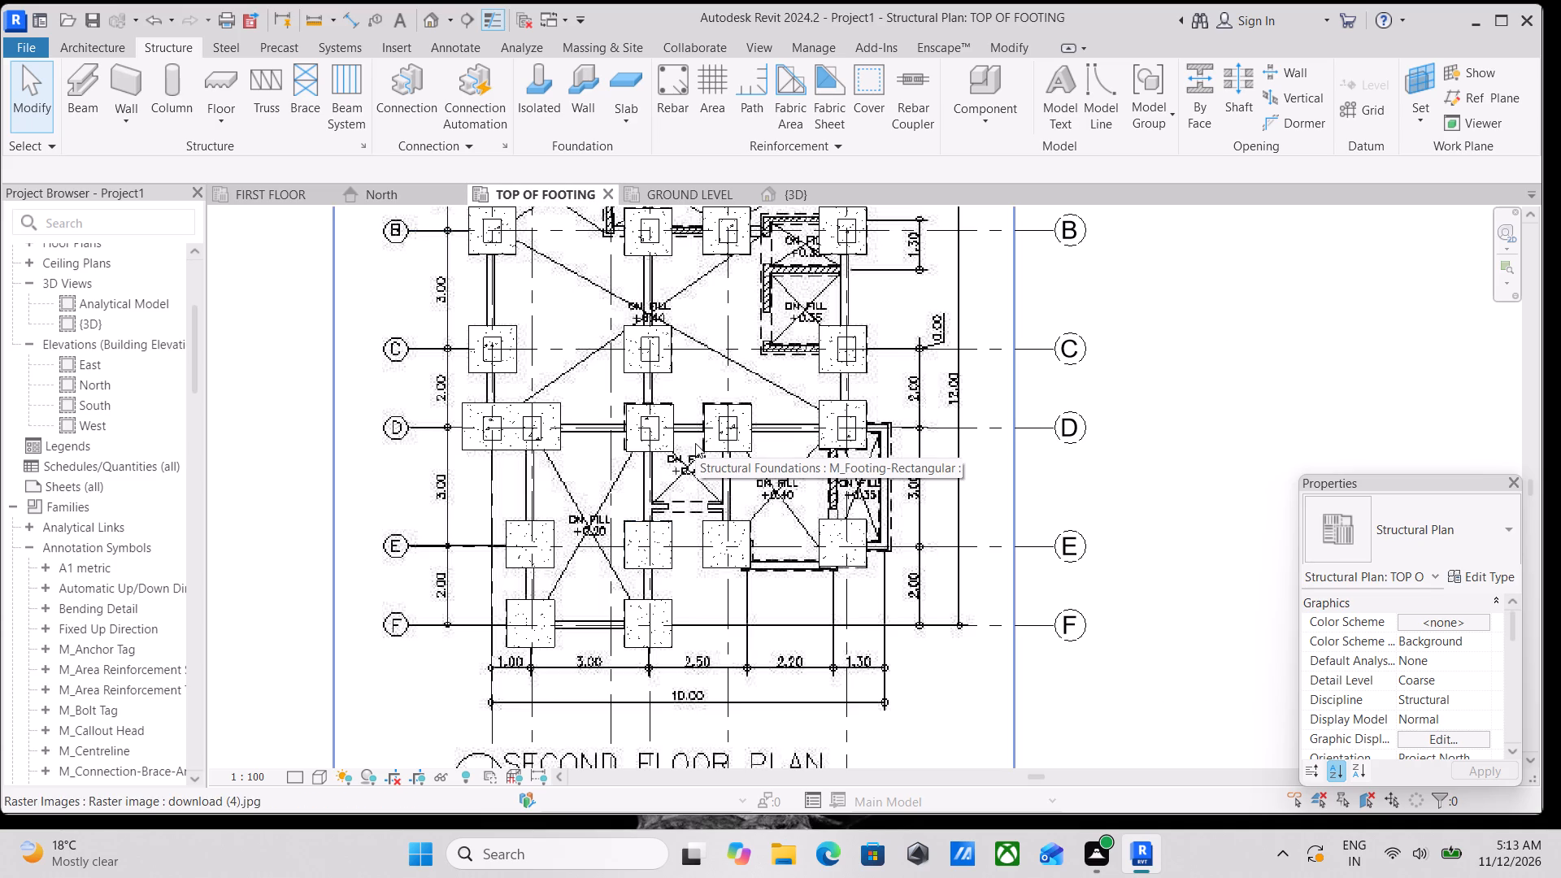
{"action": "left_click", "coordinate": [711, 191]}
{"action": "middle_click_drag", "start_coordinate": [627, 528], "coordinate": [606, 421]}
{"action": "middle_click_drag", "start_coordinate": [625, 570], "coordinate": [599, 500]}
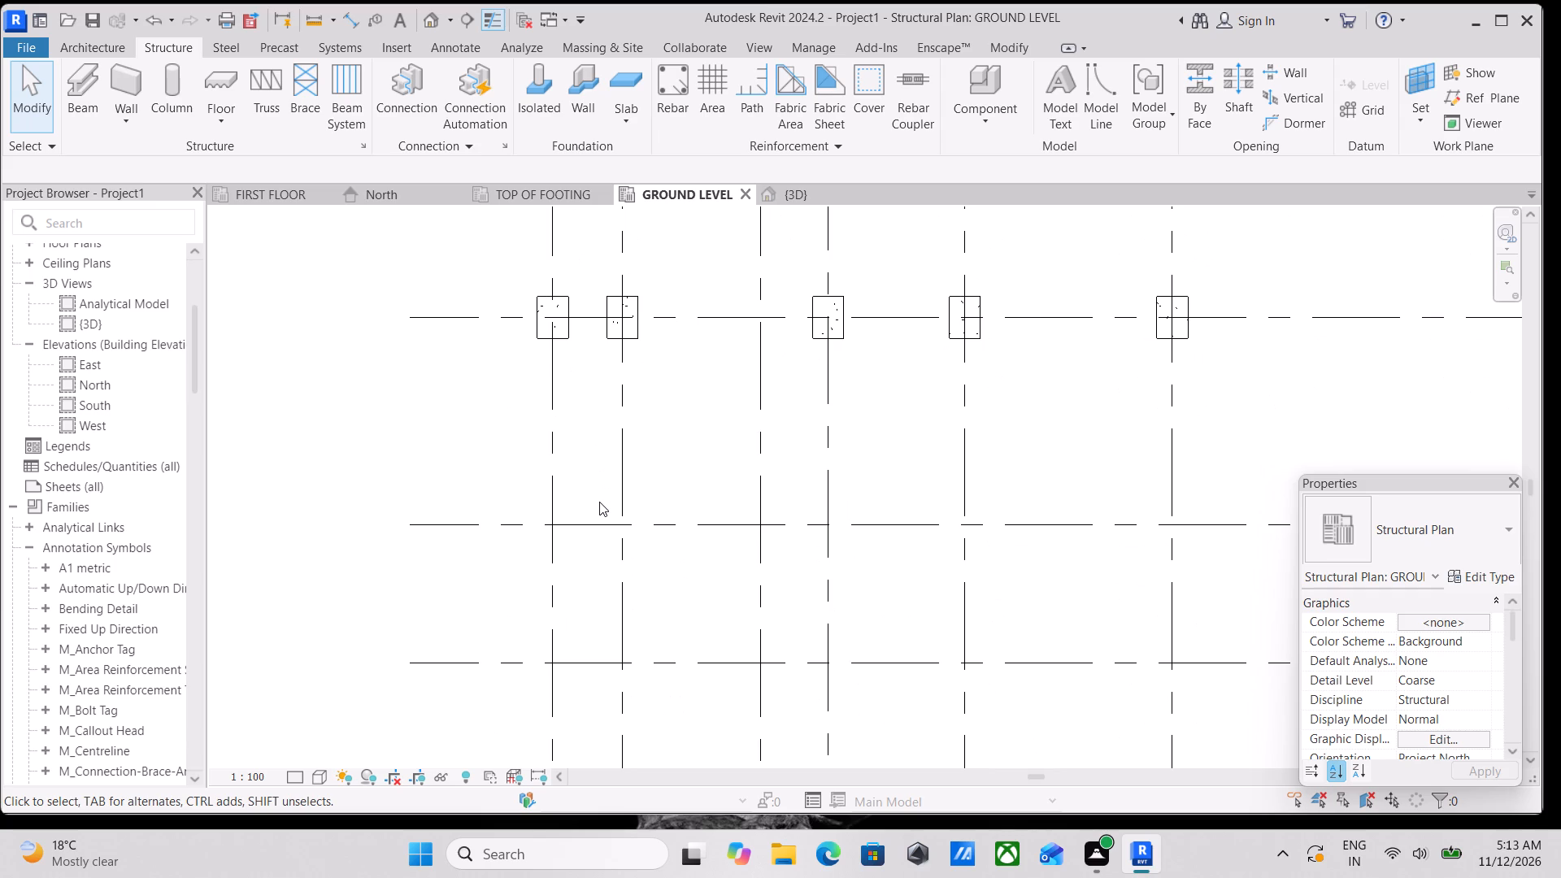
{"action": "scroll", "coordinate": [668, 302], "scroll_direction": "up", "scroll_amount": 1}
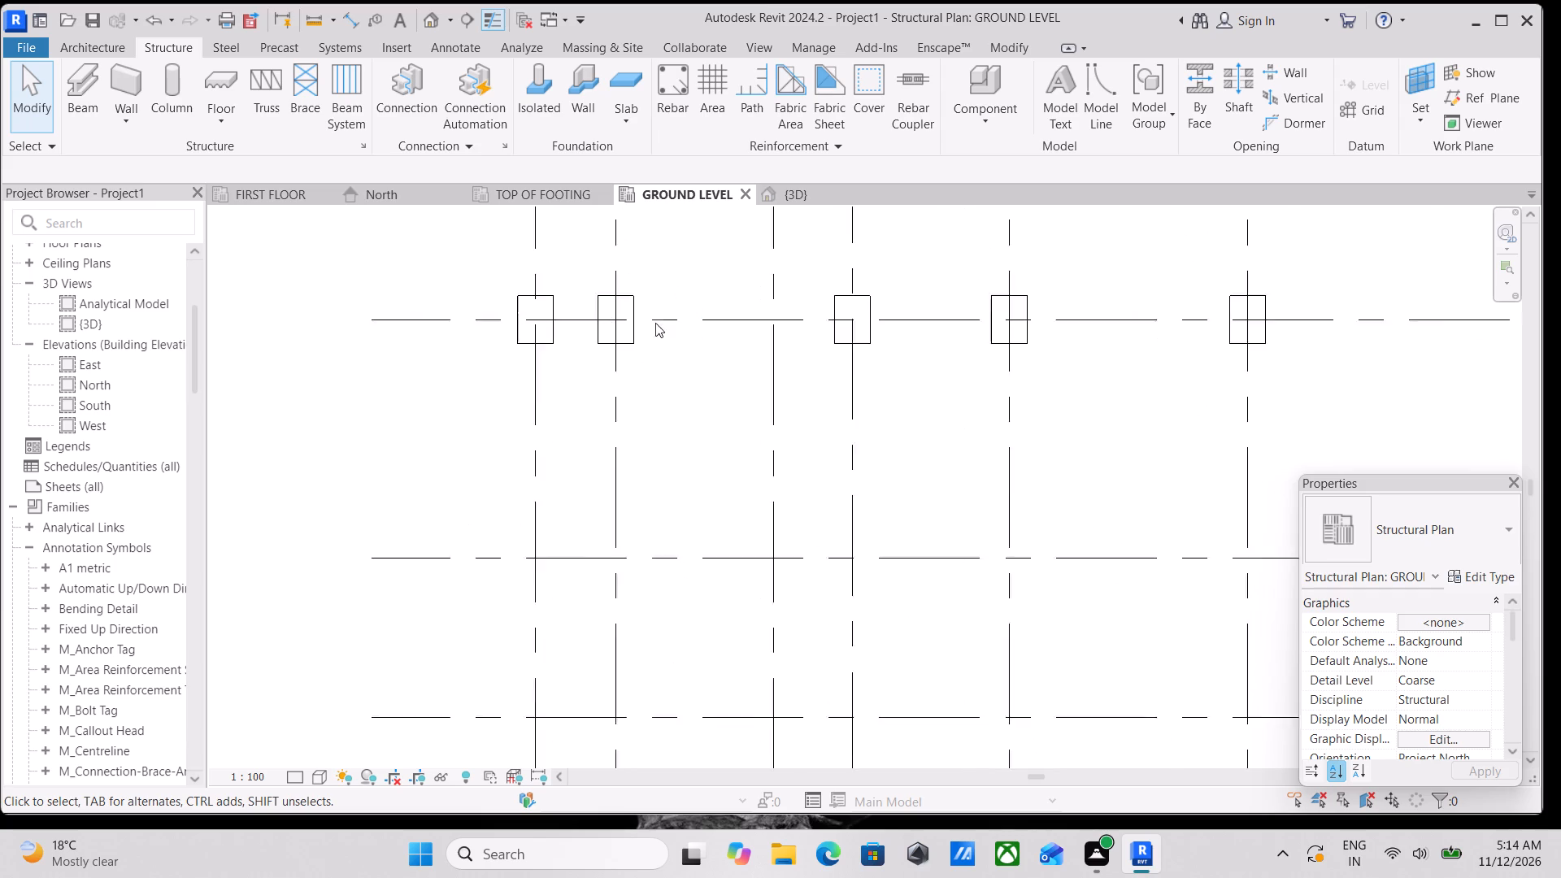
{"action": "scroll", "coordinate": [655, 323], "scroll_direction": "up", "scroll_amount": 1}
{"action": "left_click", "coordinate": [621, 341]}
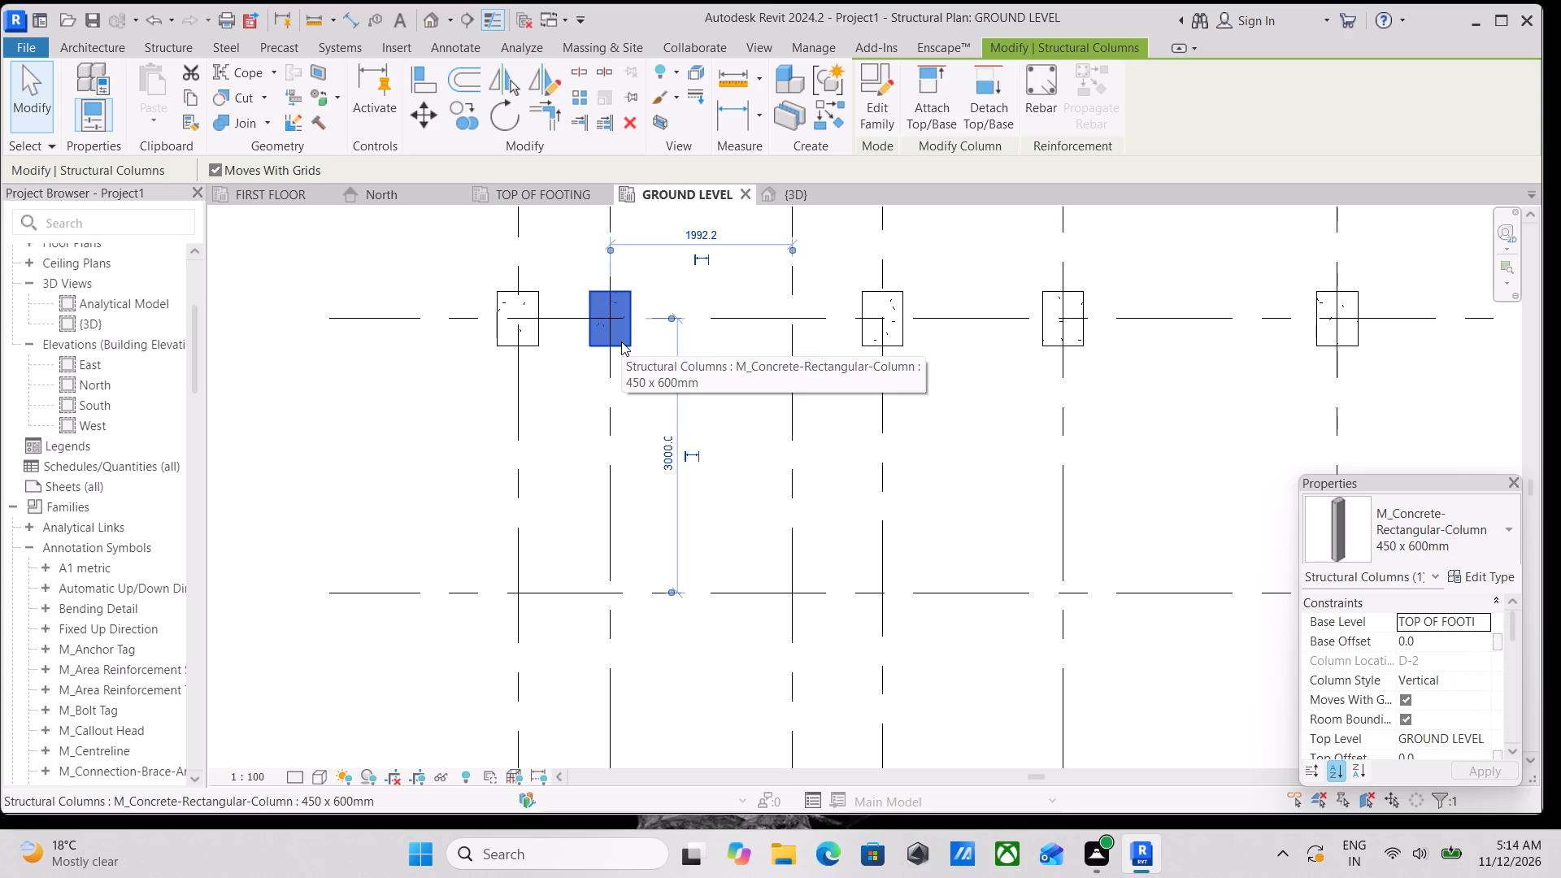
{"action": "type", "text": "CS"}
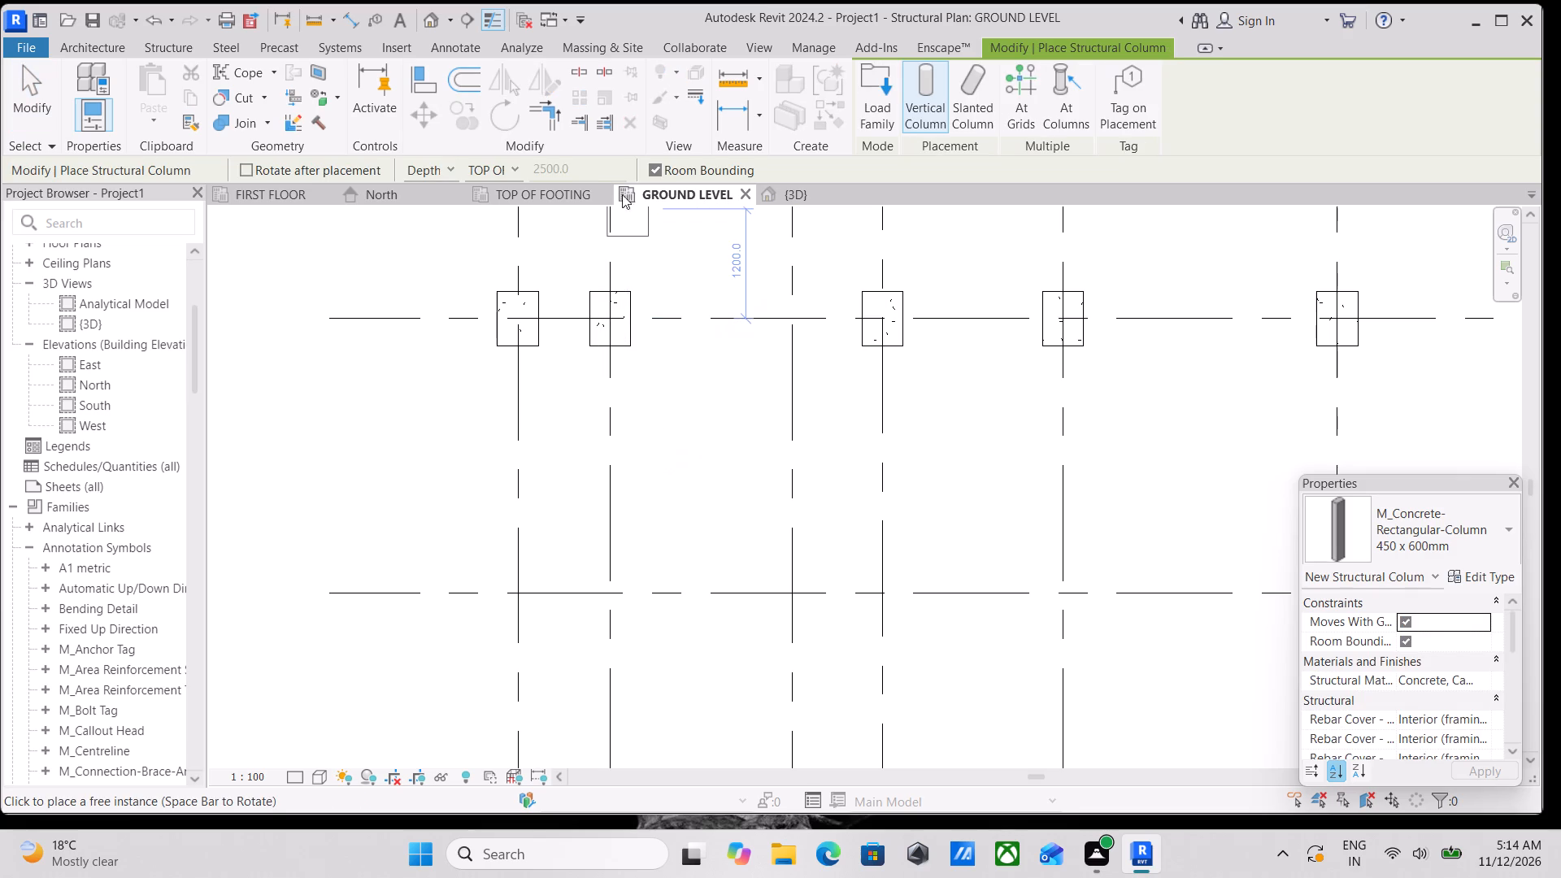
{"action": "middle_click_drag", "start_coordinate": [686, 568], "coordinate": [685, 444]}
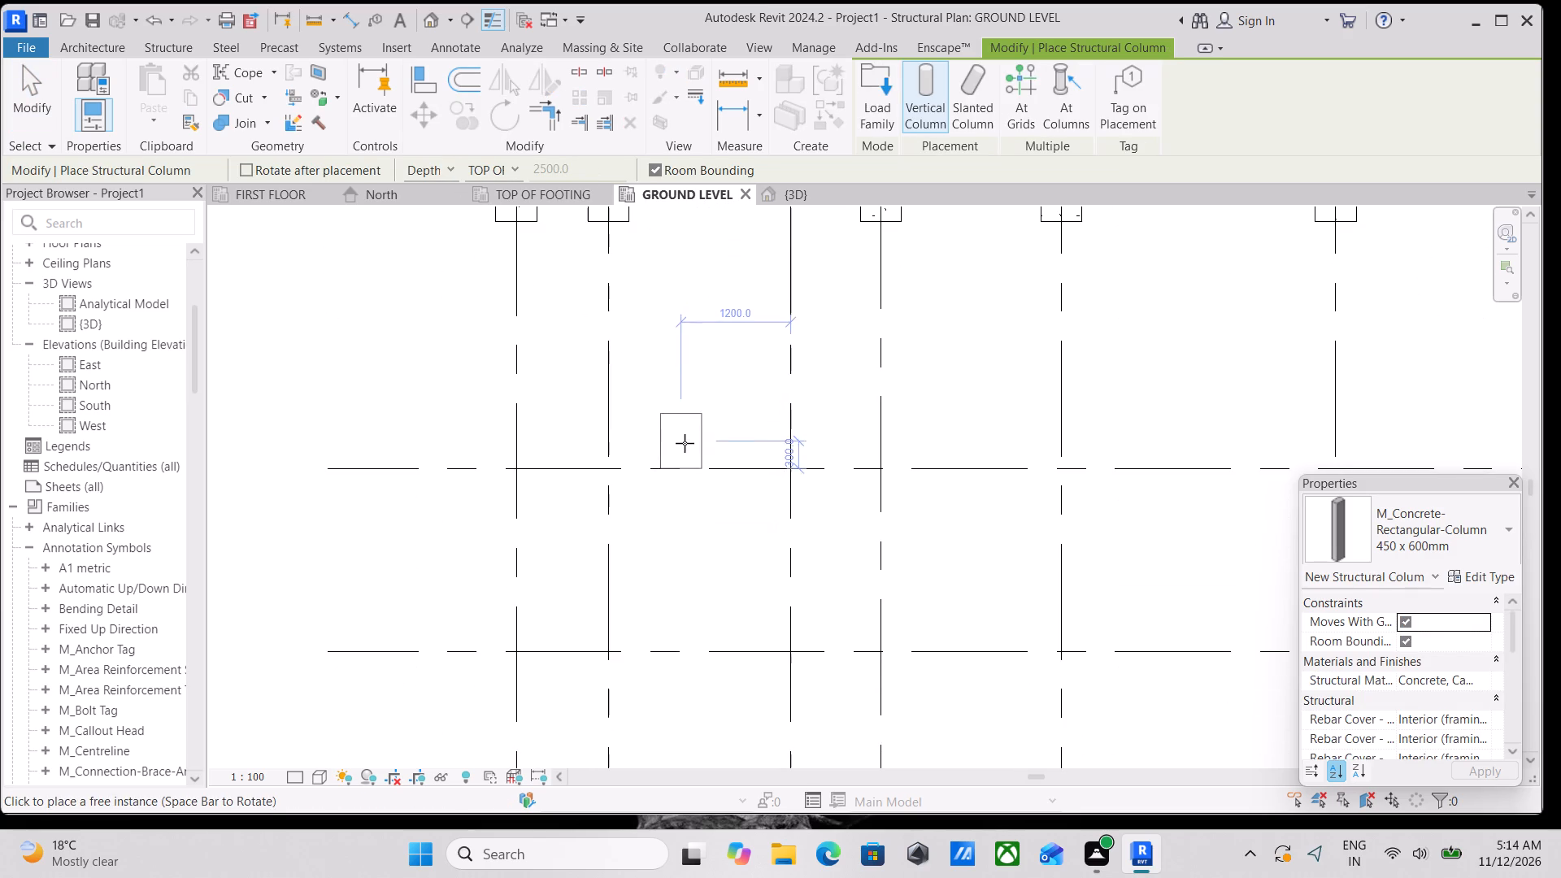
{"action": "left_click", "coordinate": [606, 469]}
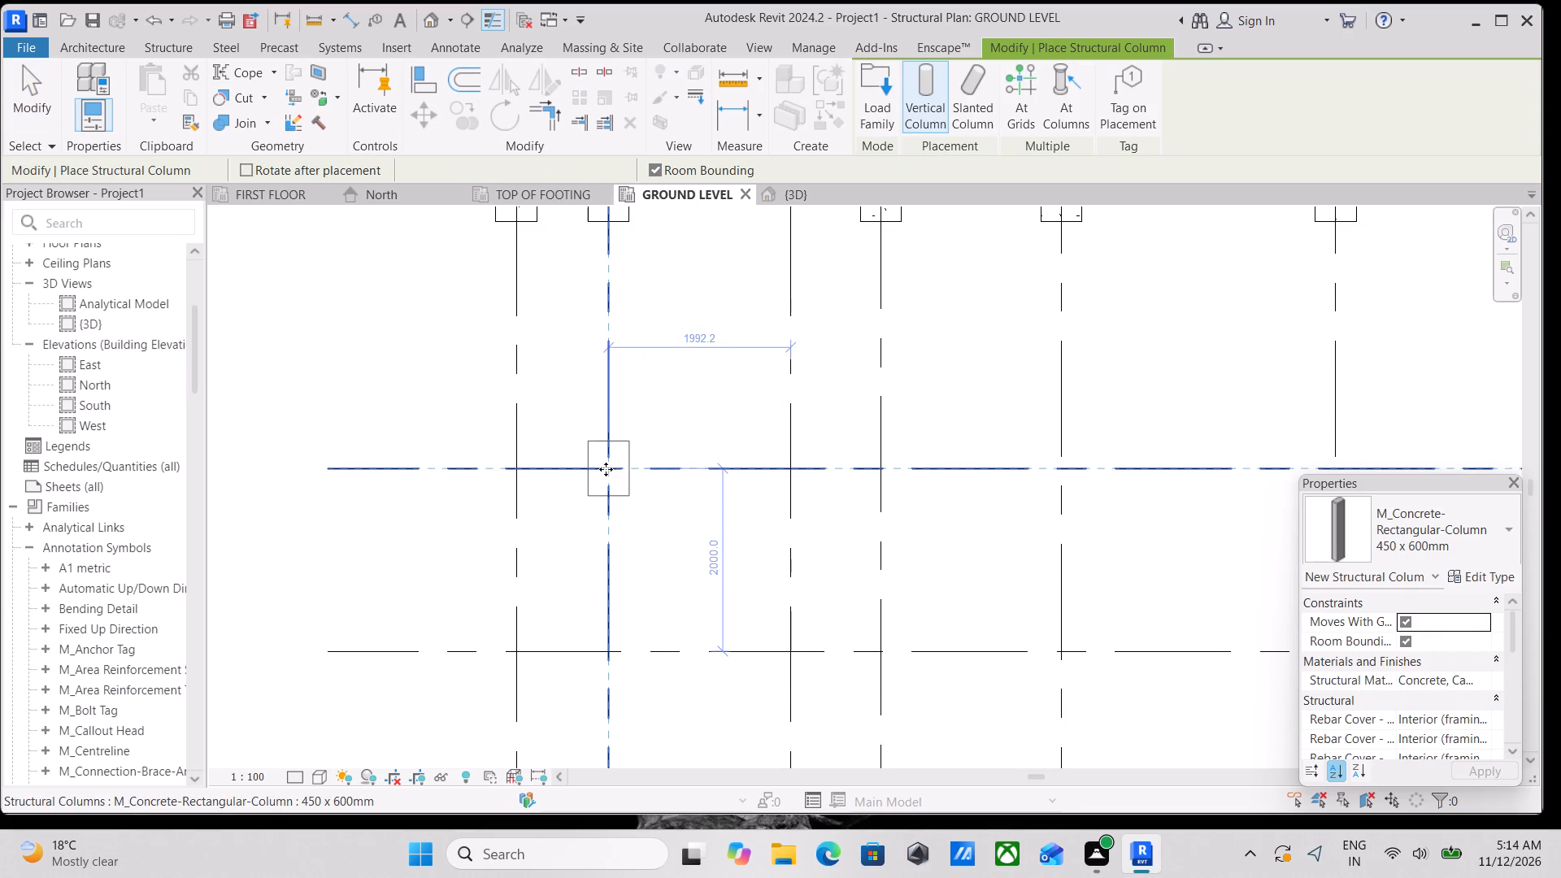
{"action": "scroll", "coordinate": [659, 412], "scroll_direction": "down", "scroll_amount": 3}
{"action": "middle_click_drag", "start_coordinate": [654, 415], "coordinate": [643, 525]}
{"action": "scroll", "coordinate": [645, 525], "scroll_direction": "up", "scroll_amount": 1}
{"action": "scroll", "coordinate": [718, 467], "scroll_direction": "down", "scroll_amount": 1}
{"action": "middle_click_drag", "start_coordinate": [715, 467], "coordinate": [686, 459]}
{"action": "scroll", "coordinate": [765, 441], "scroll_direction": "down", "scroll_amount": 1}
{"action": "middle_click_drag", "start_coordinate": [757, 439], "coordinate": [689, 415]}
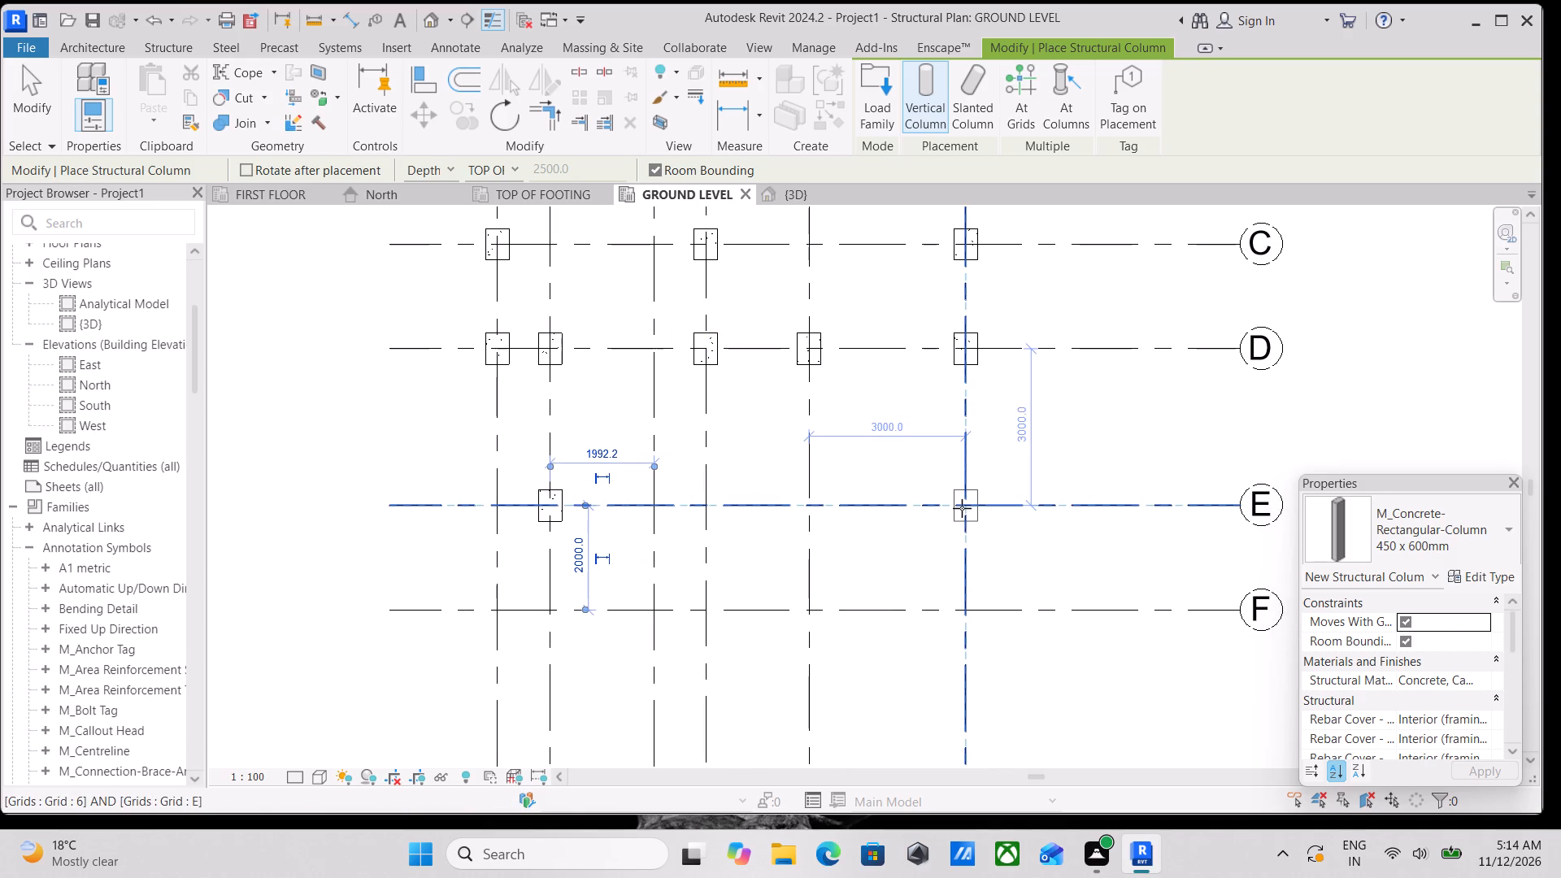
{"action": "left_click", "coordinate": [962, 508]}
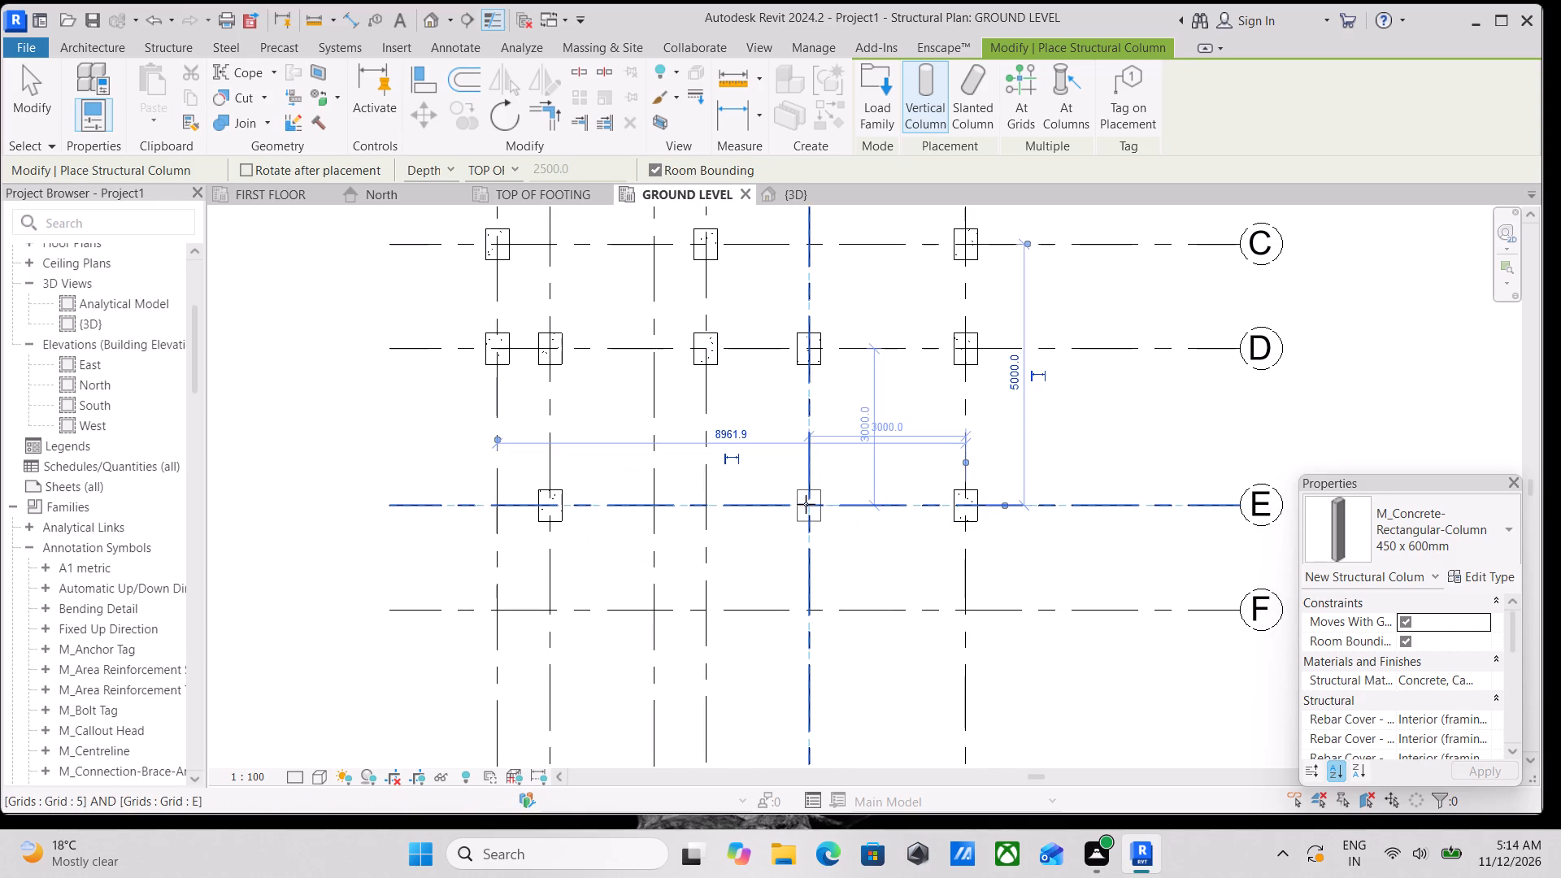
{"action": "left_click", "coordinate": [806, 504]}
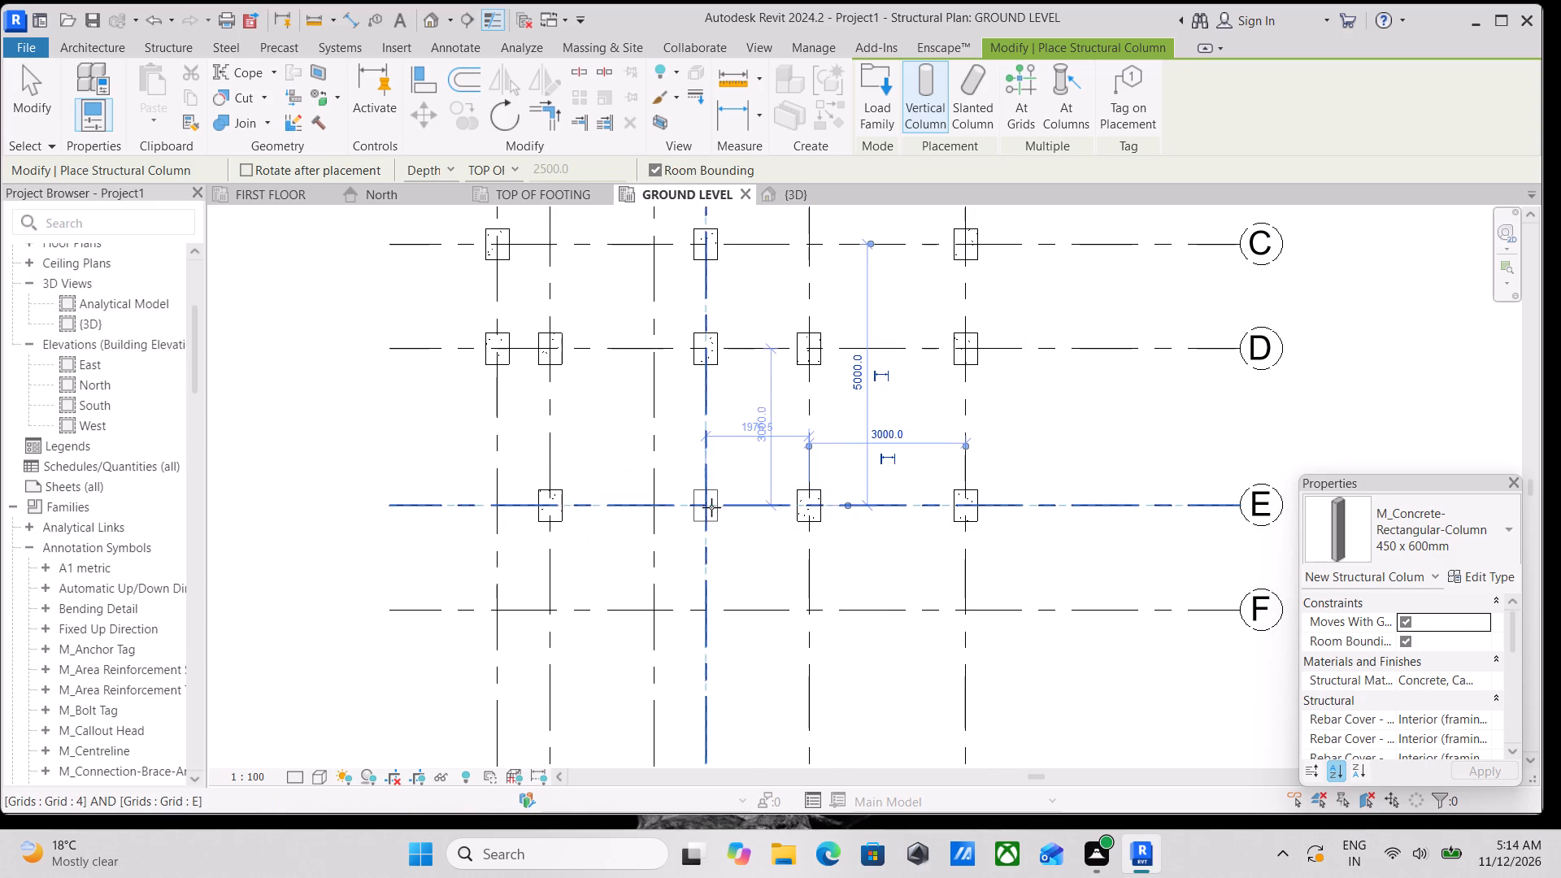
{"action": "left_click", "coordinate": [711, 507]}
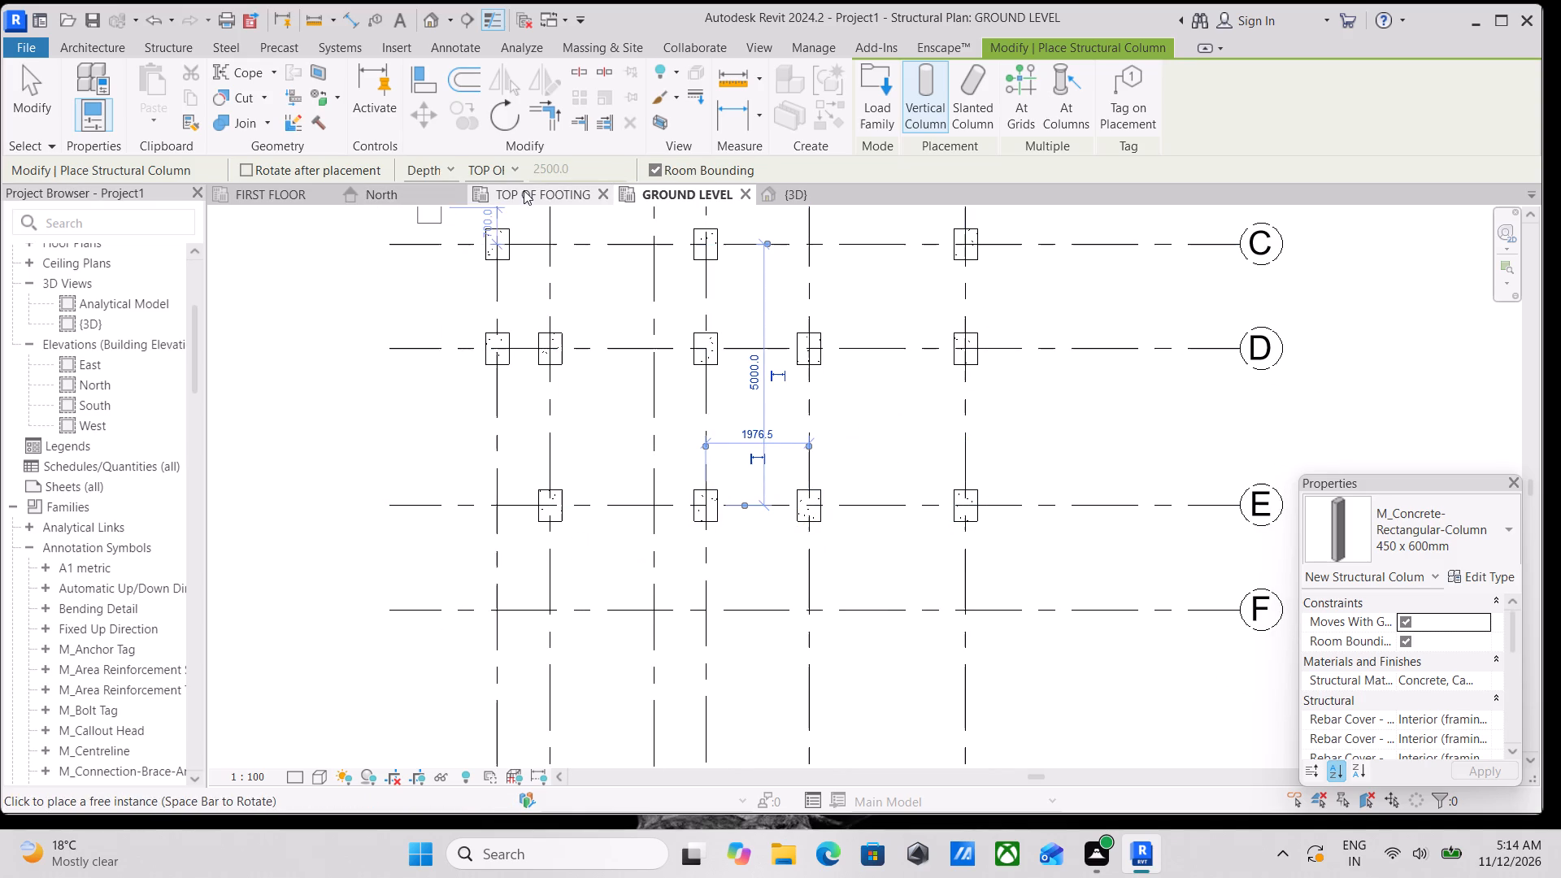
Compare the placed columns with the footings in the TOP OF FOOTING plan and the 3D view to find footings lacking columns.
{"action": "left_click", "coordinate": [524, 188]}
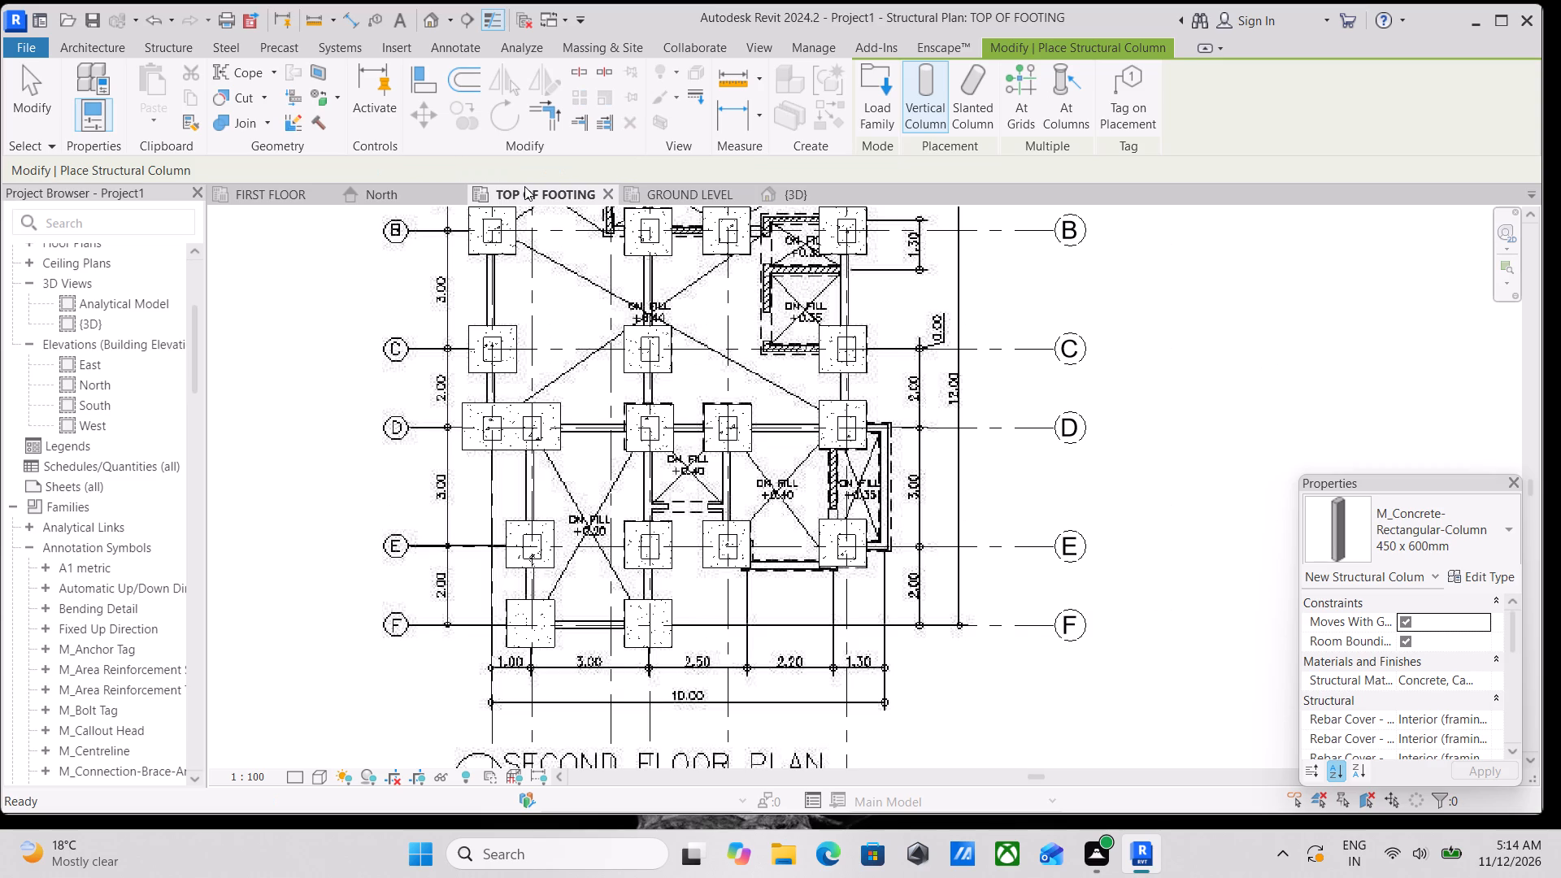
{"action": "left_click", "coordinate": [673, 189]}
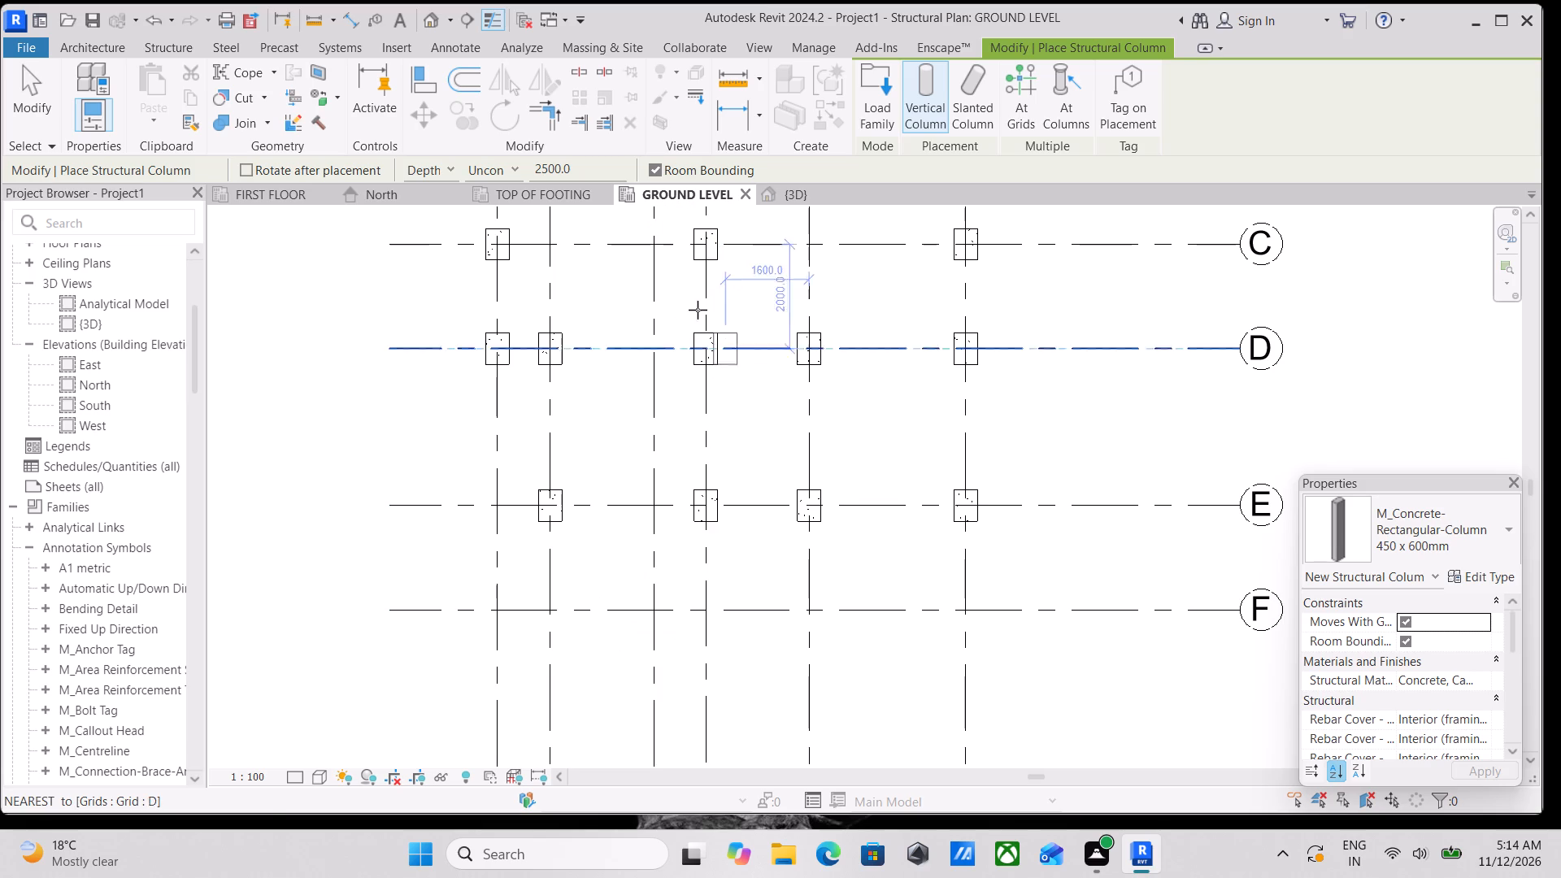
{"action": "left_click", "coordinate": [782, 189]}
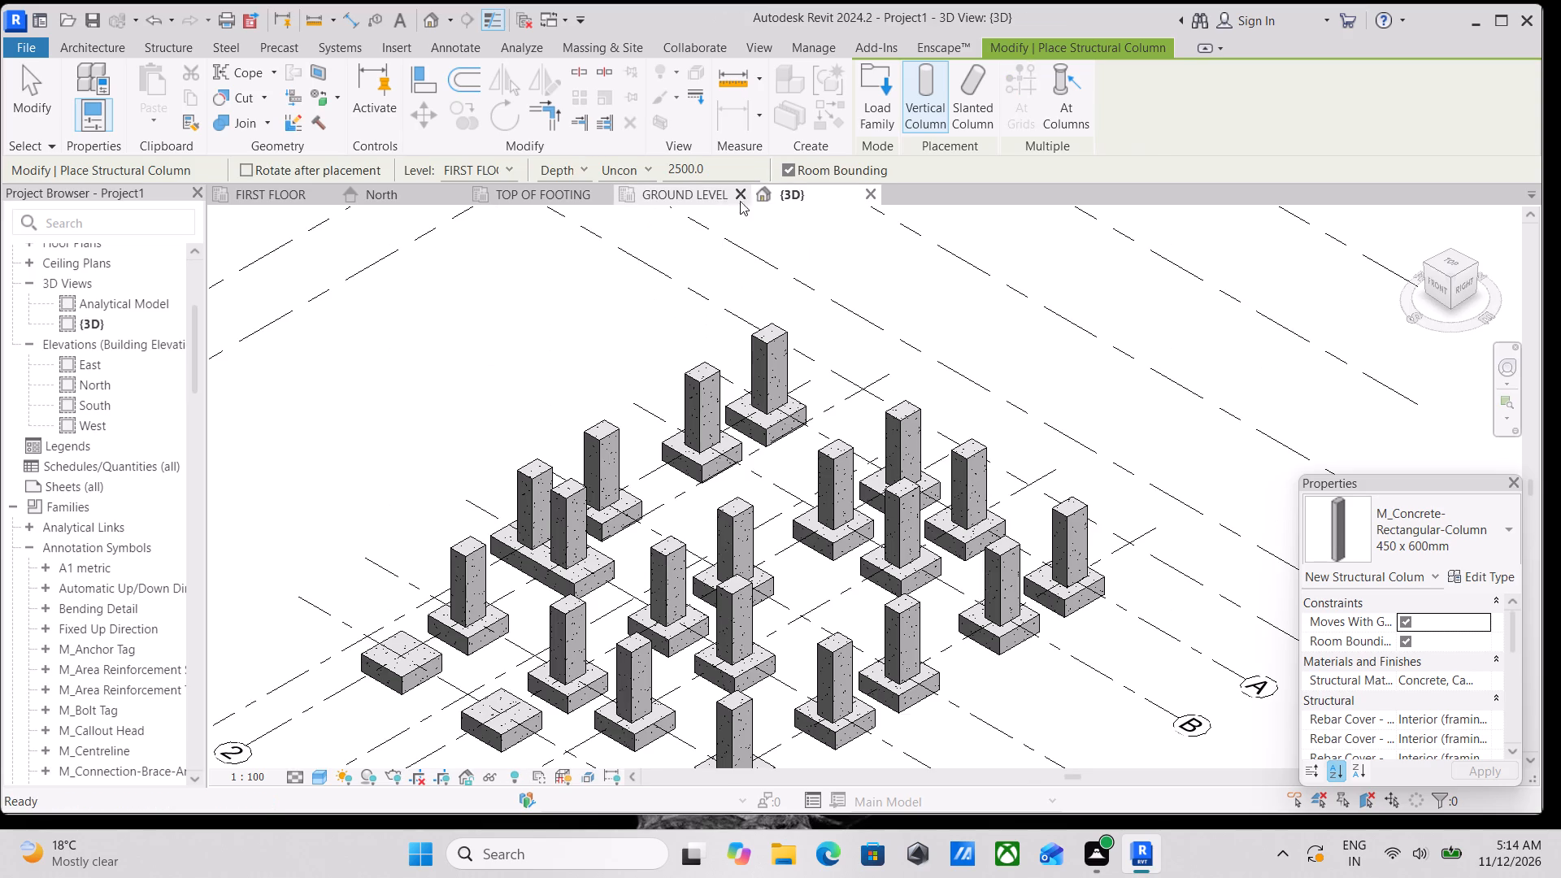
{"action": "left_click", "coordinate": [673, 195]}
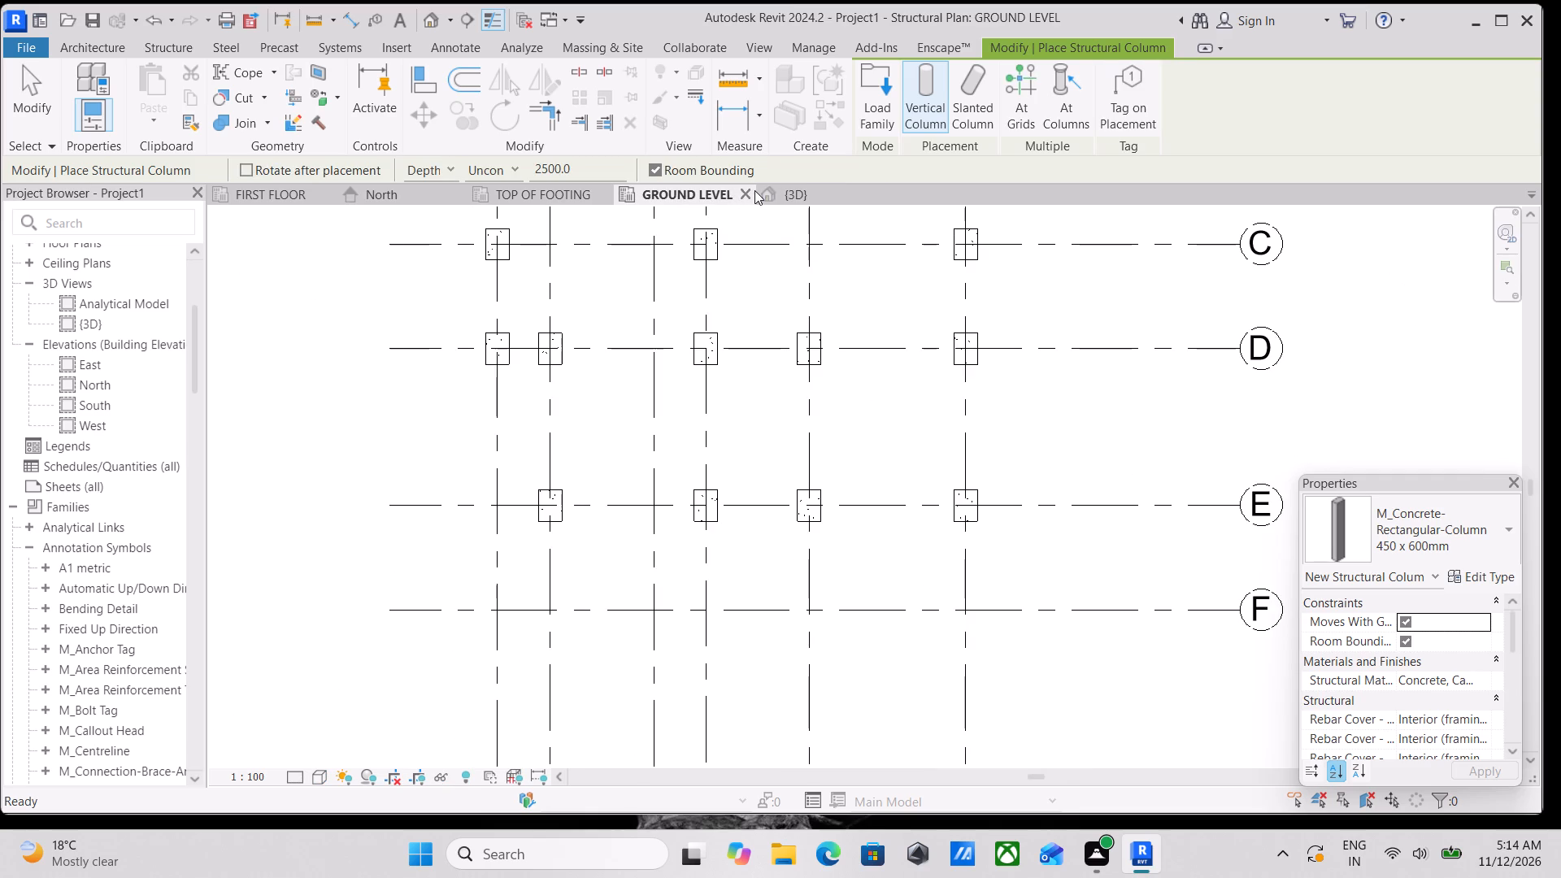
{"action": "middle_click_drag", "start_coordinate": [529, 641], "coordinate": [599, 498]}
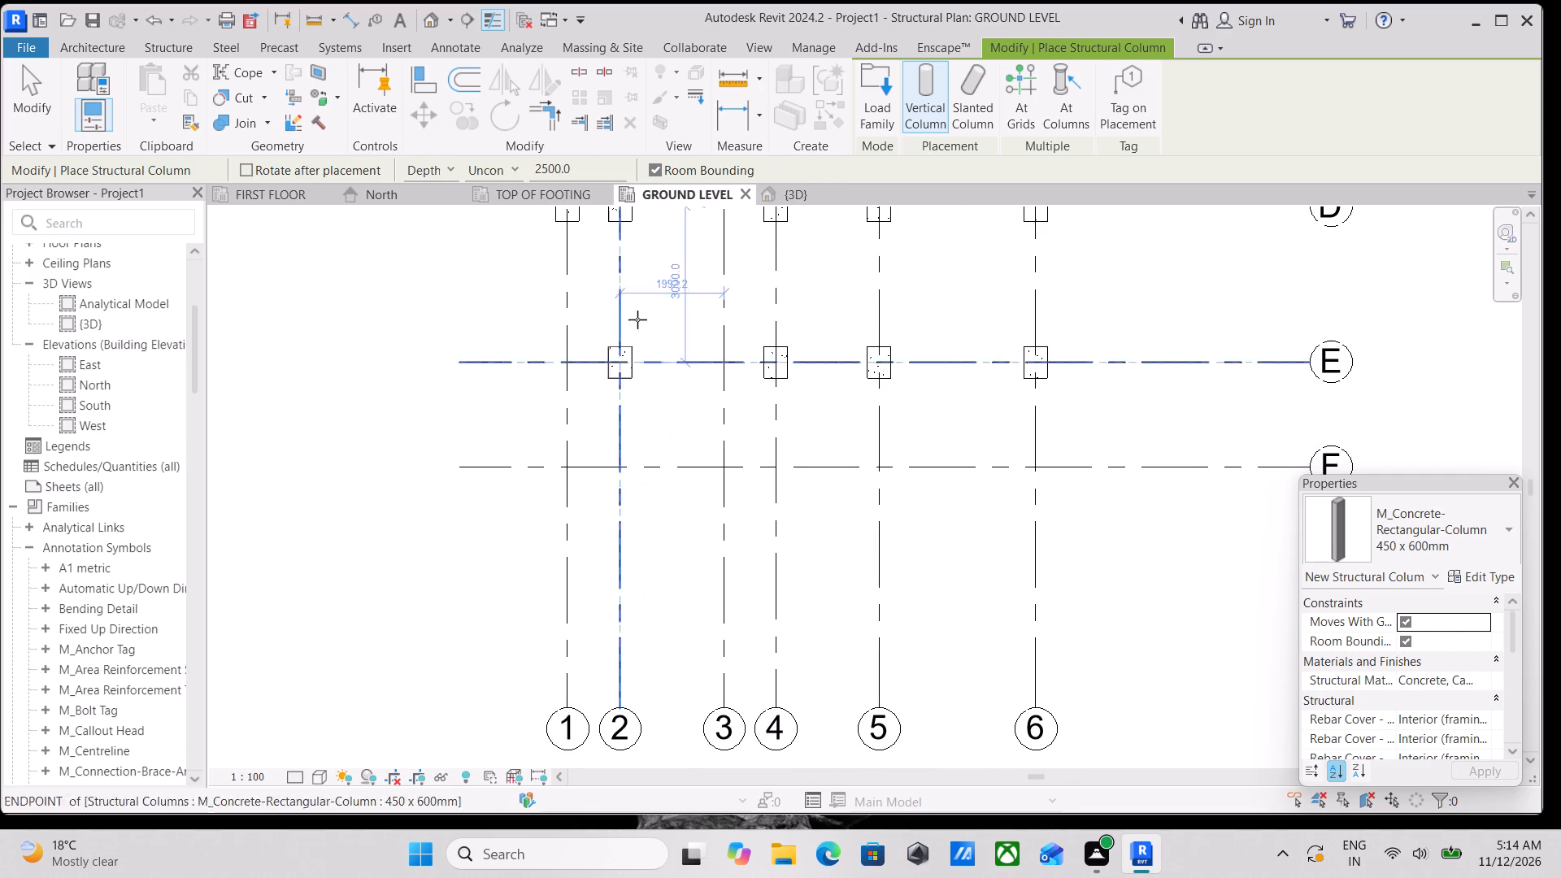
{"action": "left_click", "coordinate": [789, 189]}
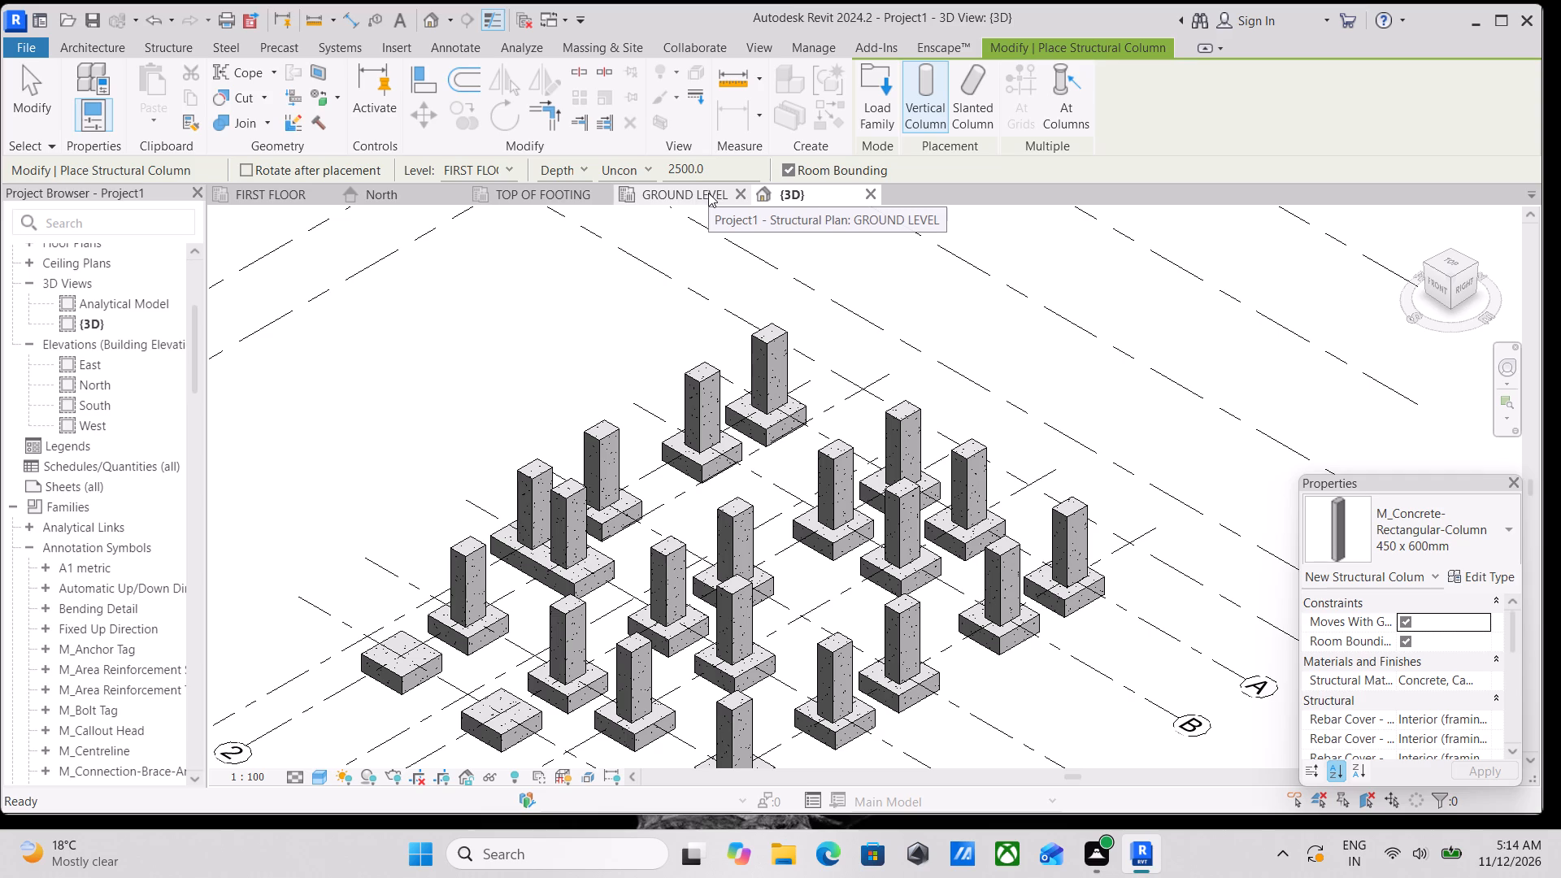
{"action": "left_click", "coordinate": [526, 189]}
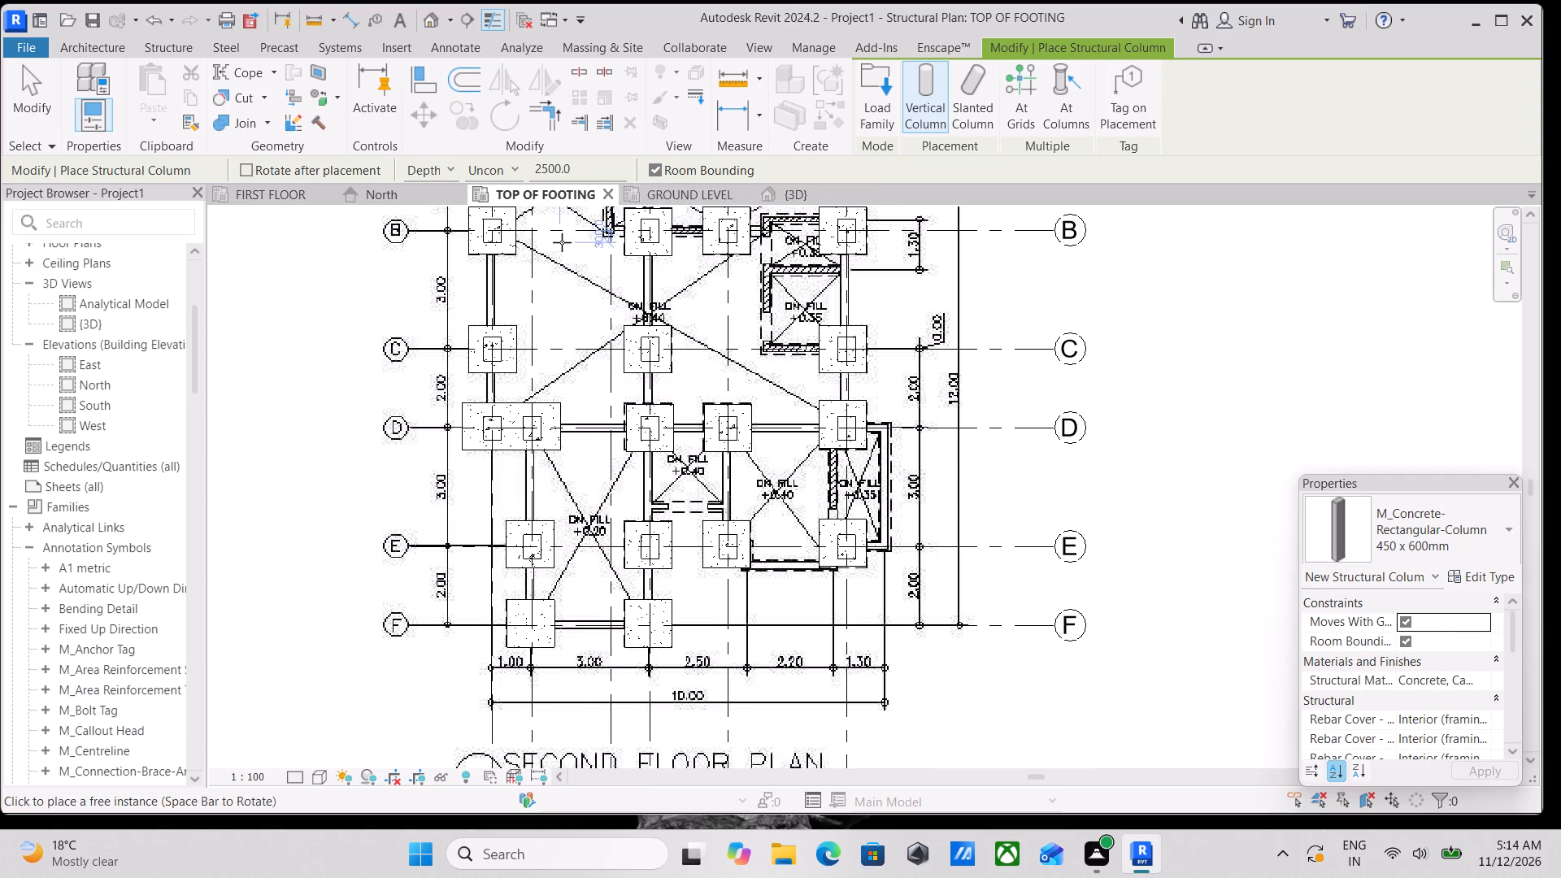
In the GROUND LEVEL plan, place a 450 x 600mm column at F-2 with depth to TOP OF FOOTING.
{"action": "left_click", "coordinate": [711, 188]}
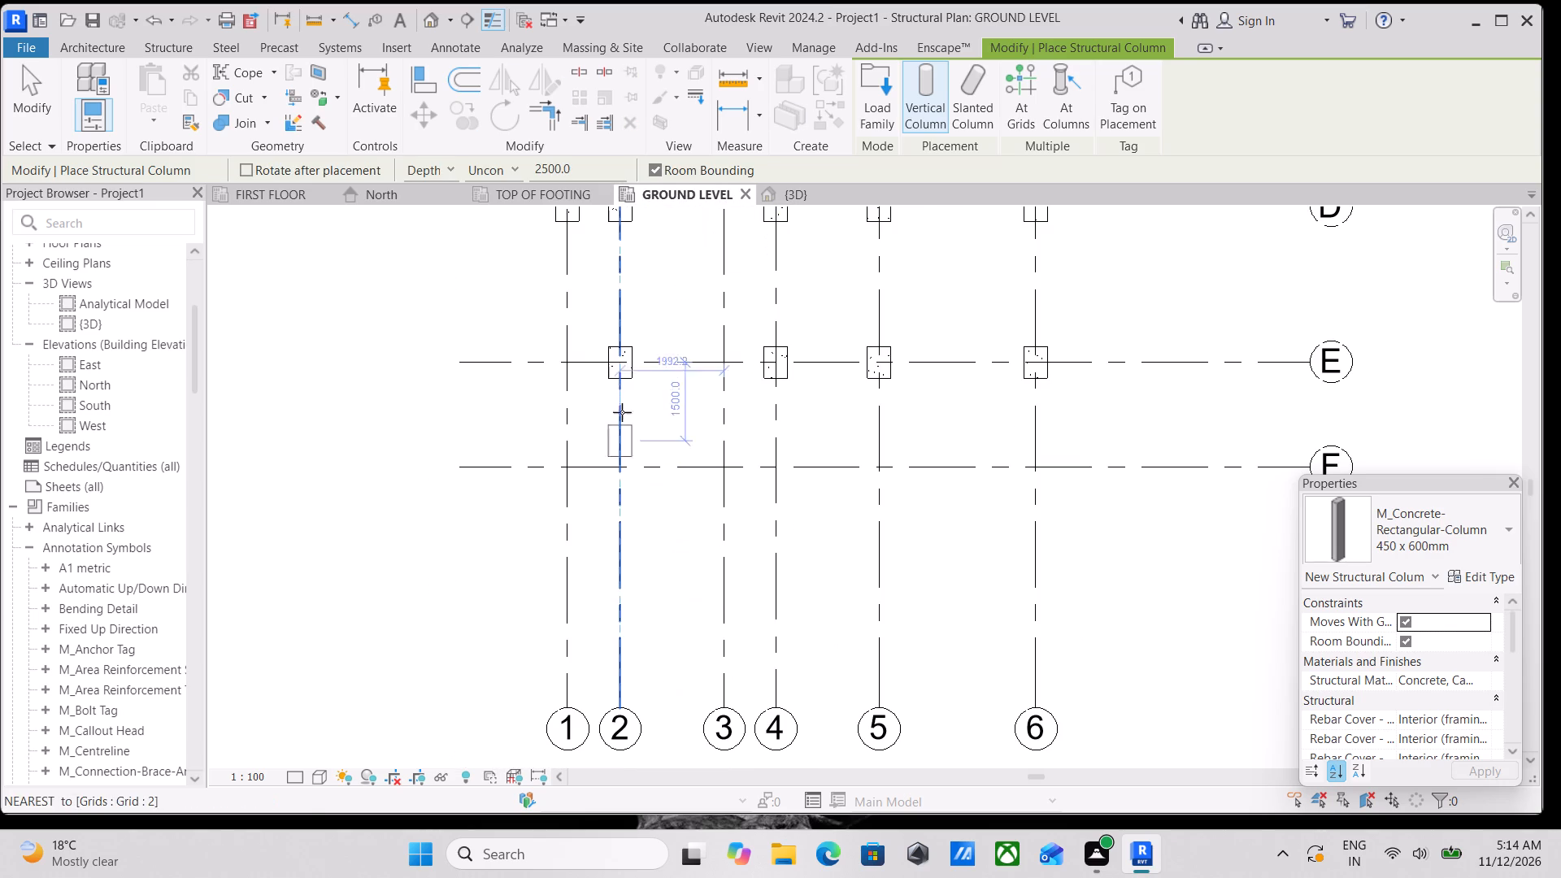
{"action": "left_click", "coordinate": [517, 165]}
{"action": "left_click", "coordinate": [545, 254]}
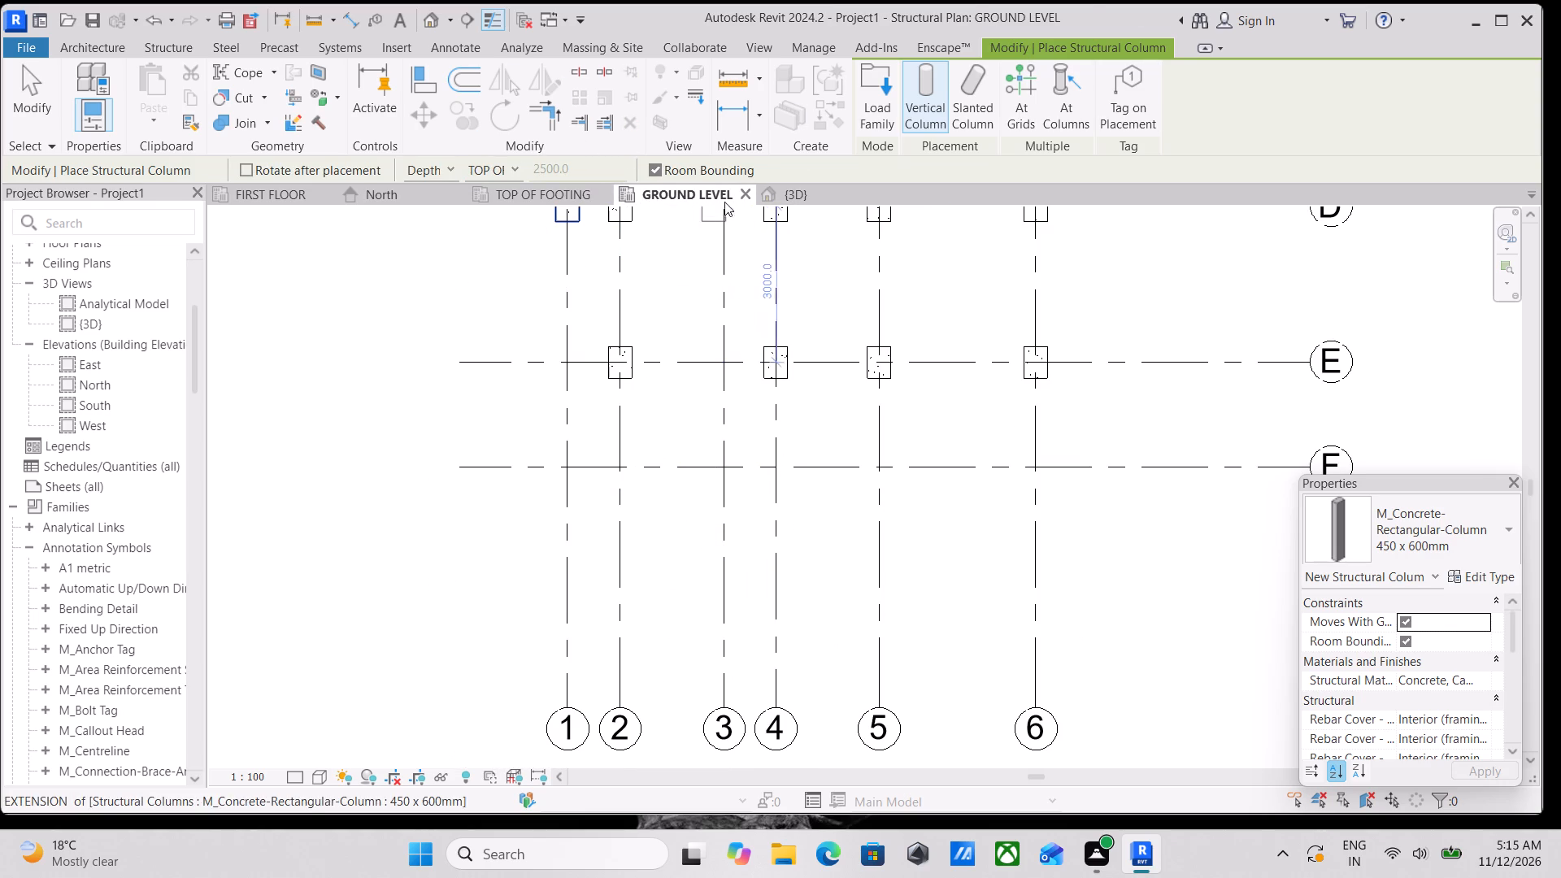
{"action": "left_click", "coordinate": [579, 197]}
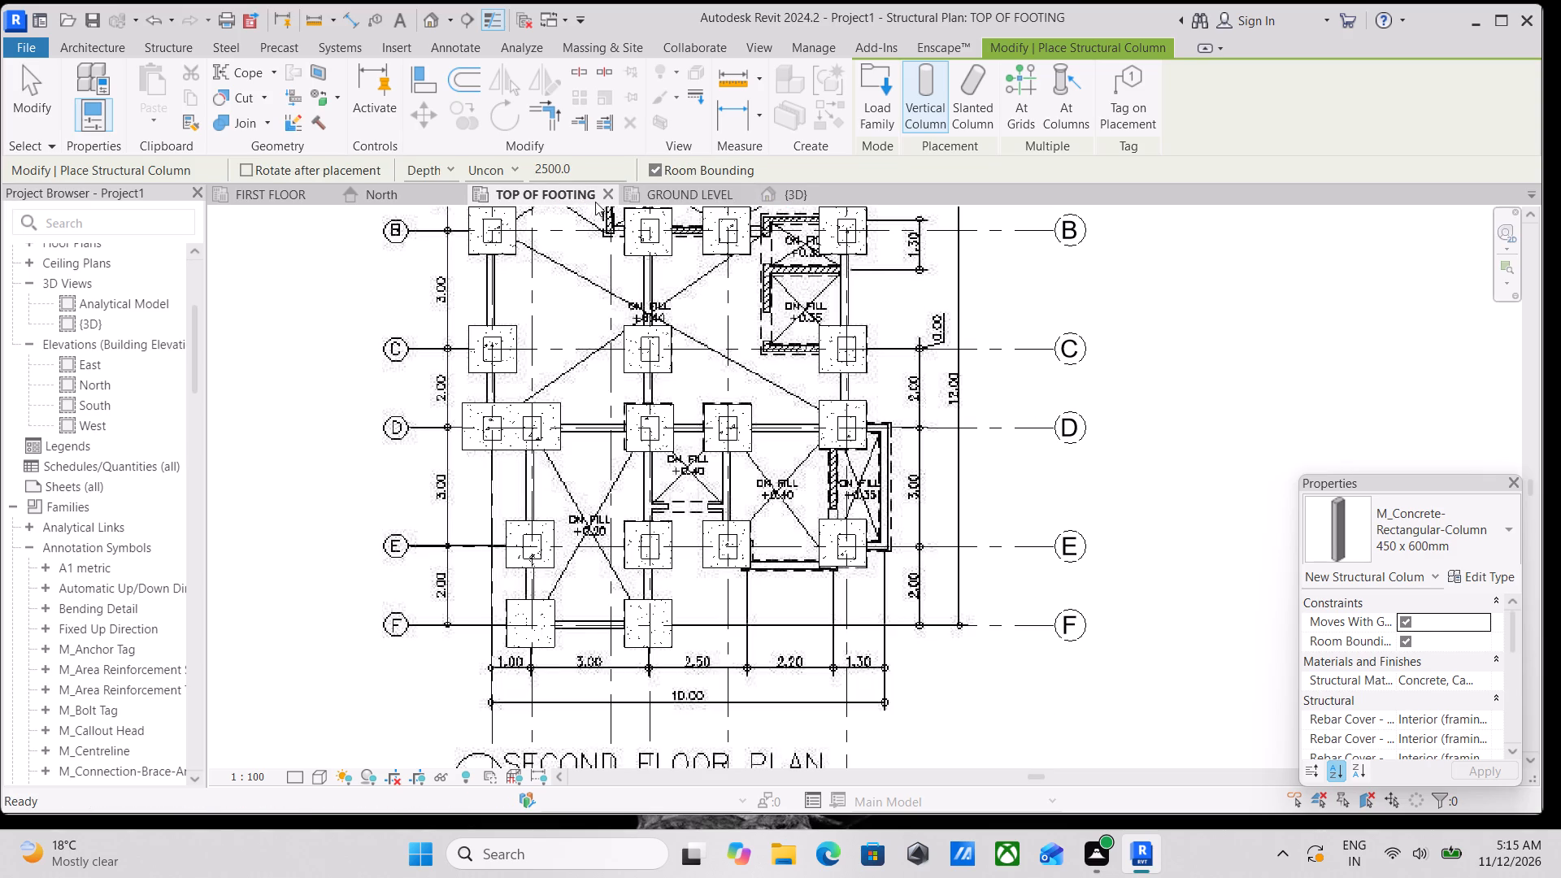
{"action": "left_click", "coordinate": [659, 189]}
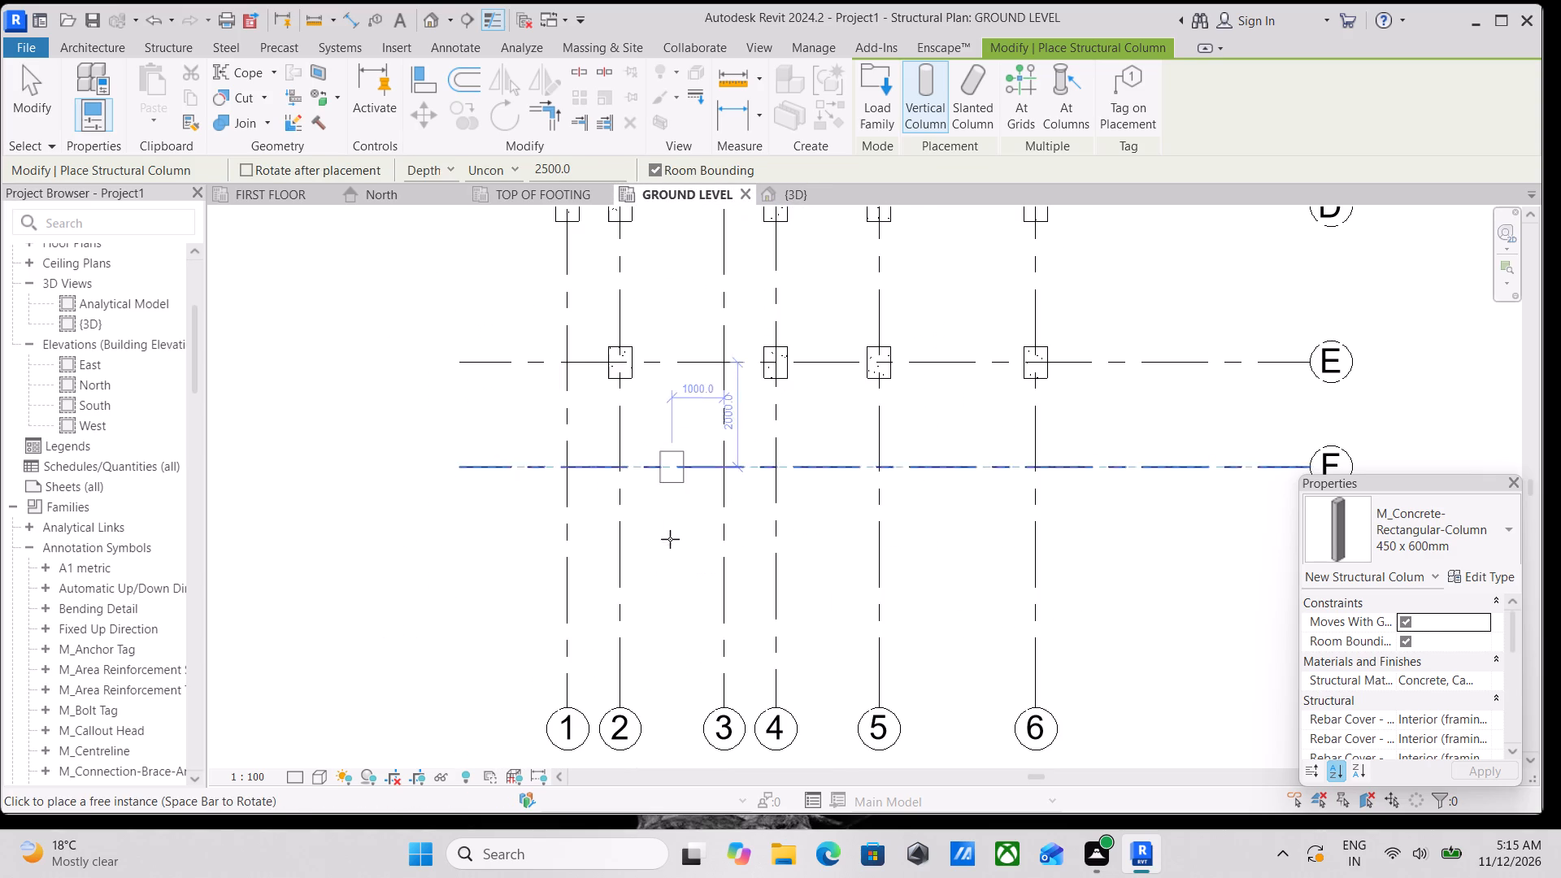
{"action": "scroll", "coordinate": [615, 454], "scroll_direction": "up", "scroll_amount": 1}
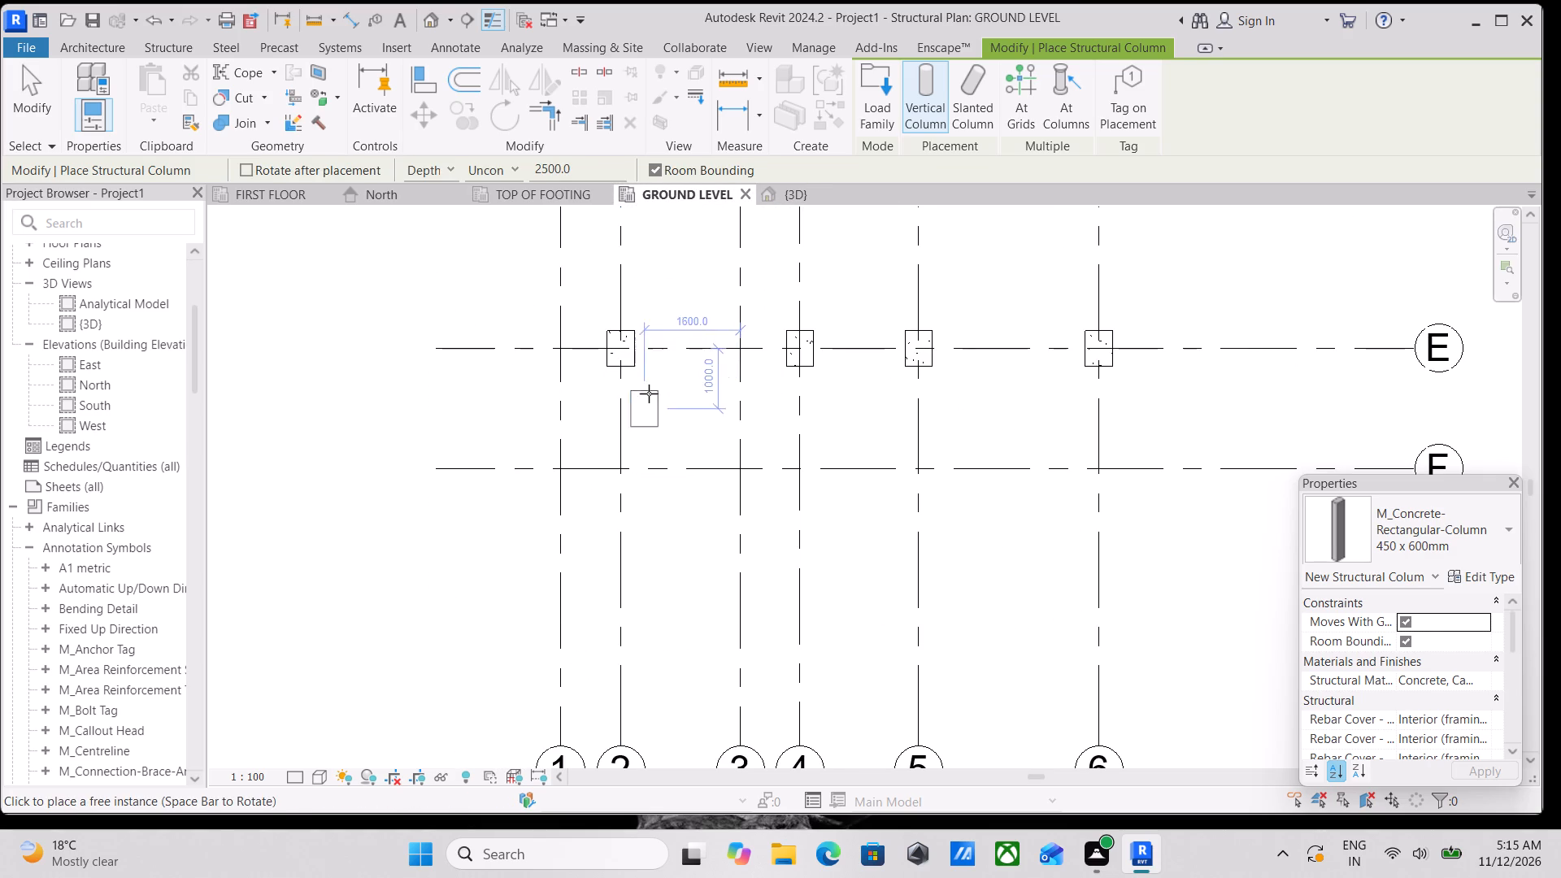
{"action": "left_click", "coordinate": [519, 164]}
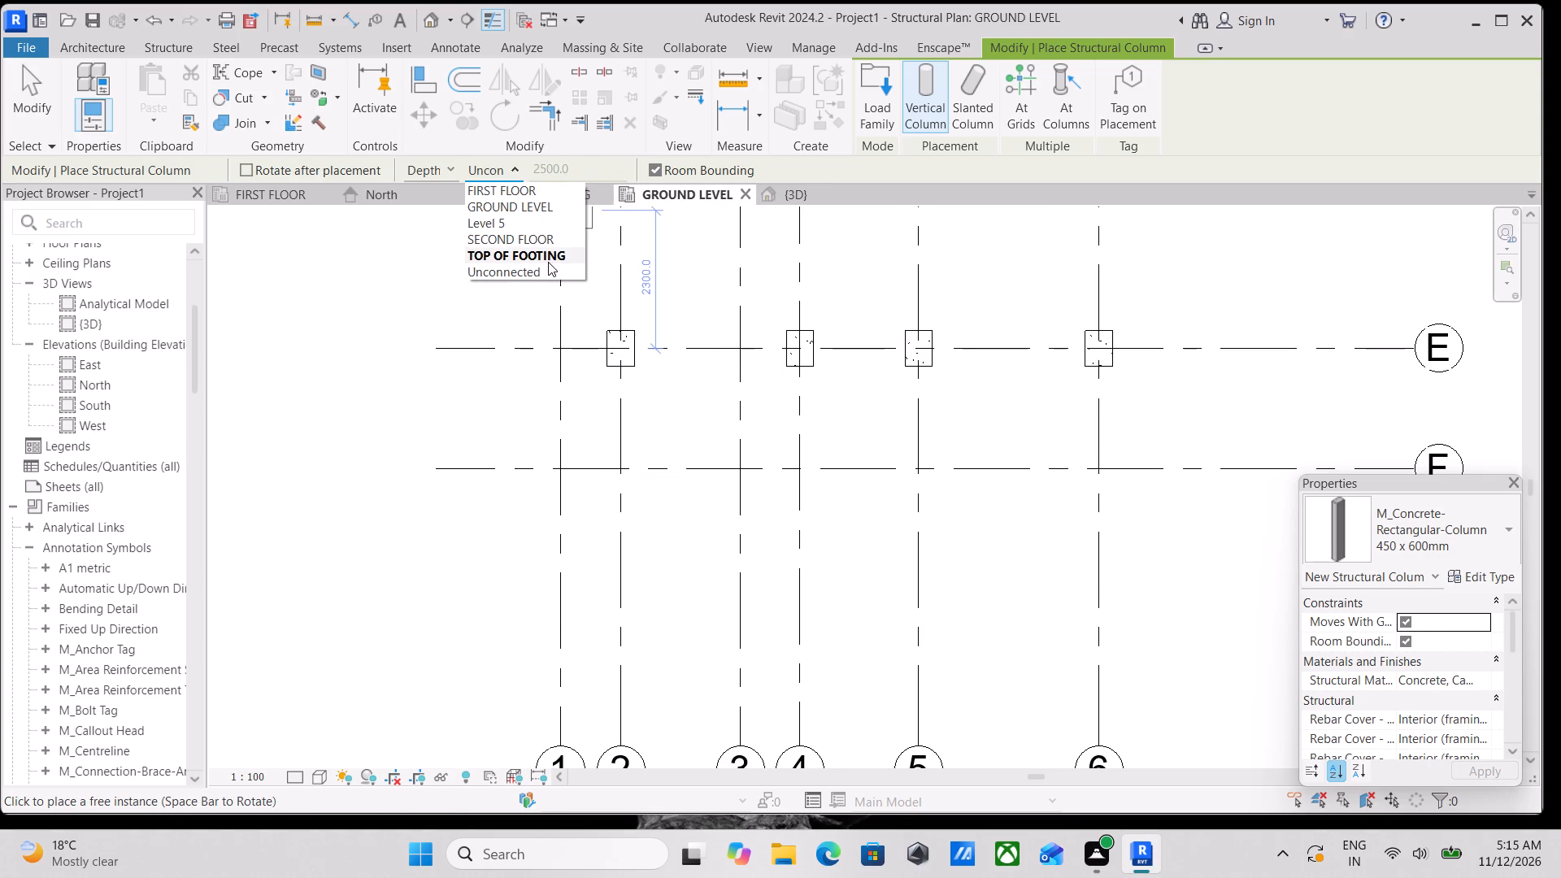
{"action": "left_click", "coordinate": [548, 258]}
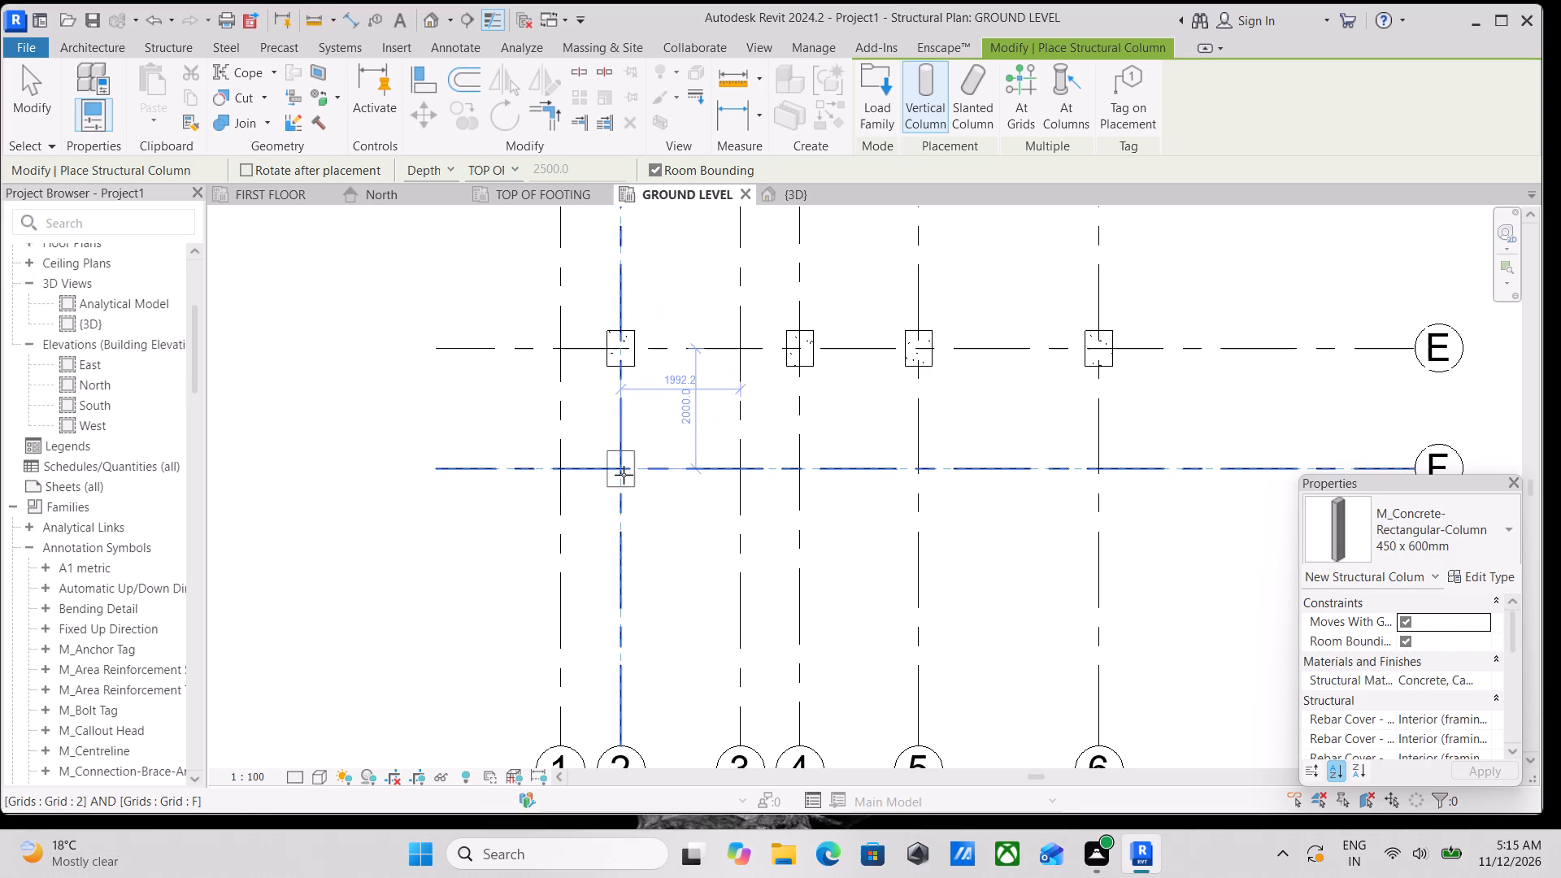
{"action": "left_click", "coordinate": [626, 473]}
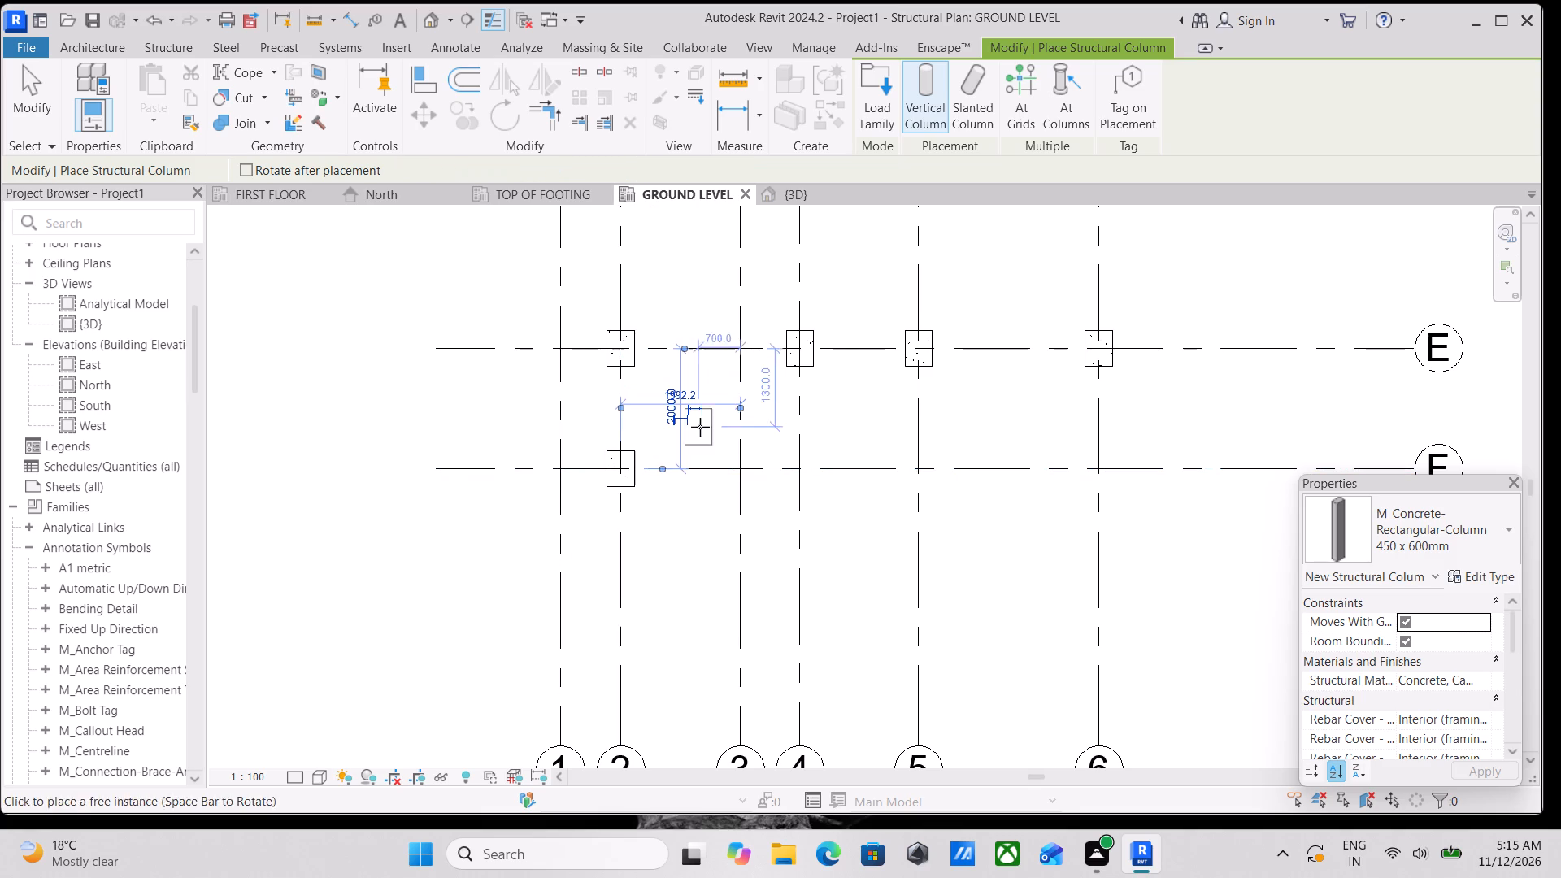
Check the remaining grid F footing in TOP OF FOOTING, and place a 450 x 600mm column at F-4 in GROUND LEVEL with depth to TOP OF FOOTING.
{"action": "left_click", "coordinate": [794, 194]}
{"action": "left_click", "coordinate": [695, 189]}
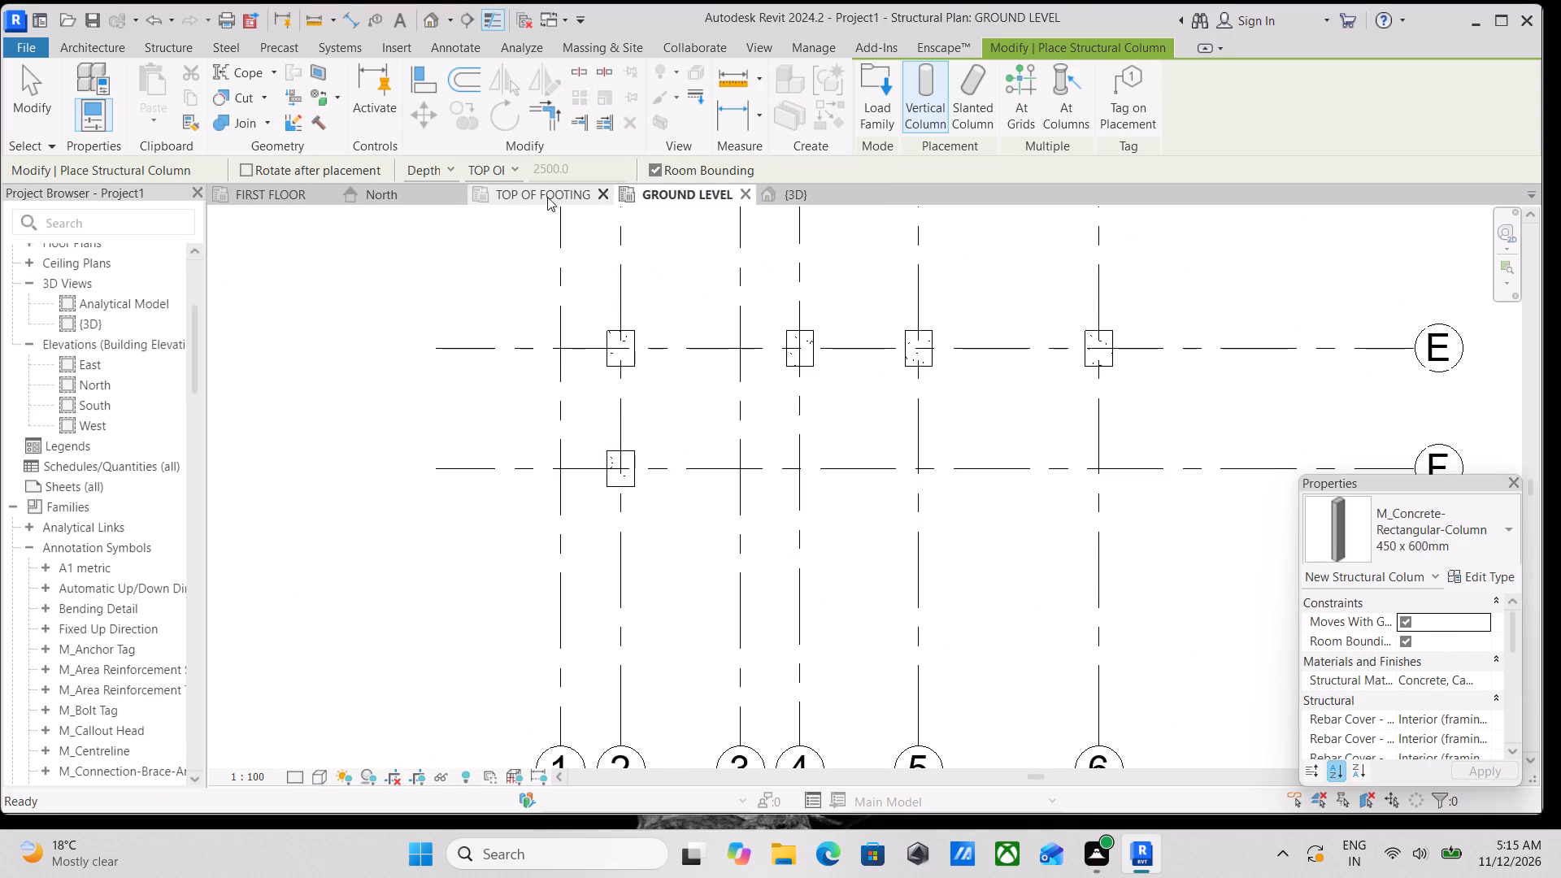
{"action": "left_click", "coordinate": [509, 194]}
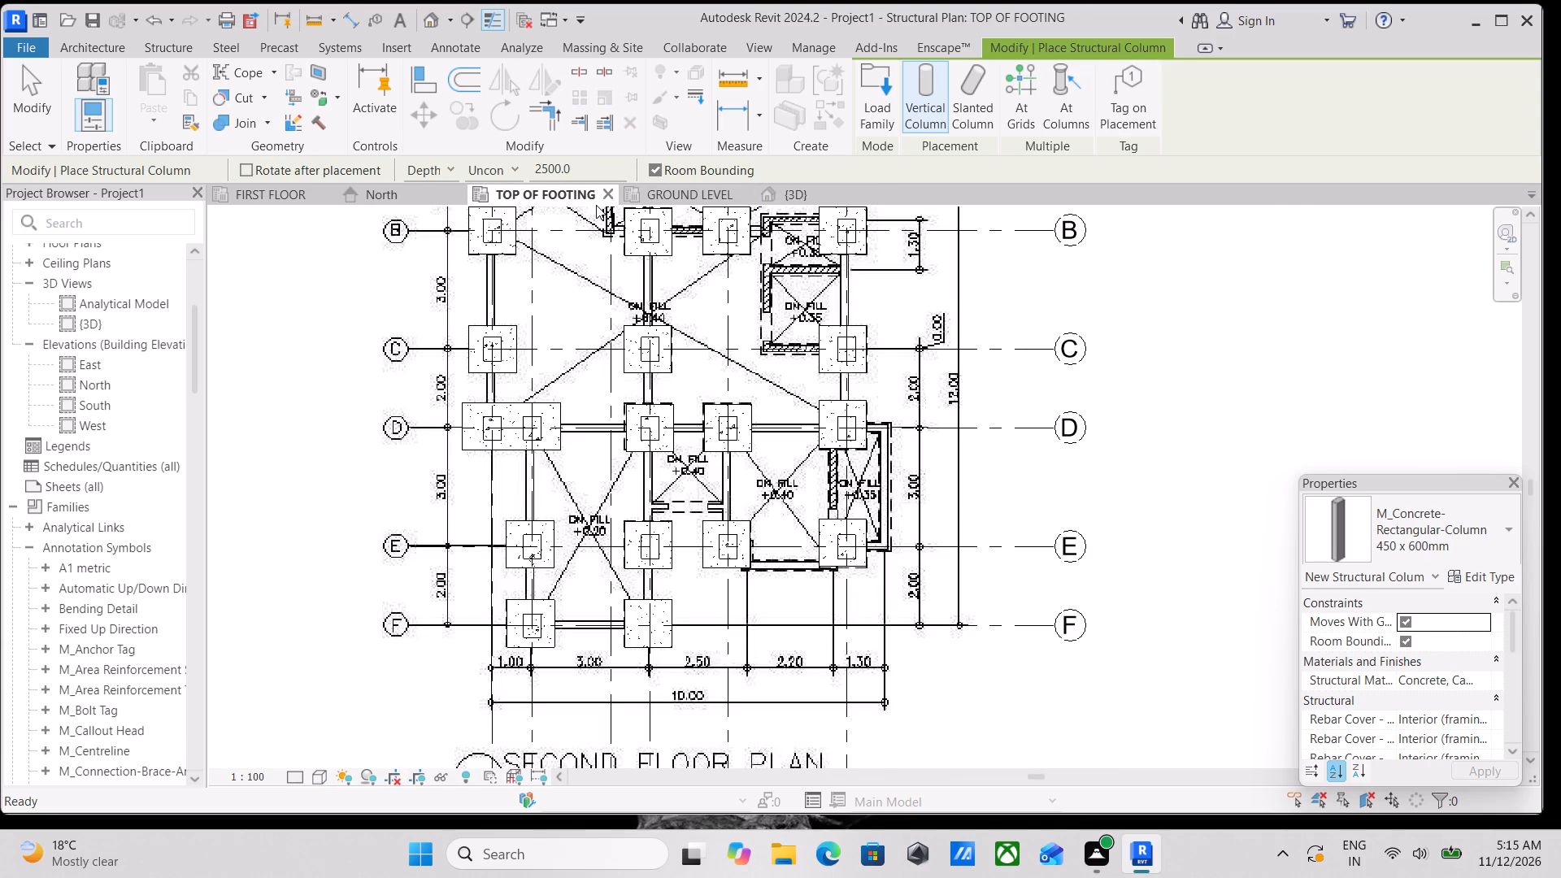
{"action": "left_click", "coordinate": [677, 196]}
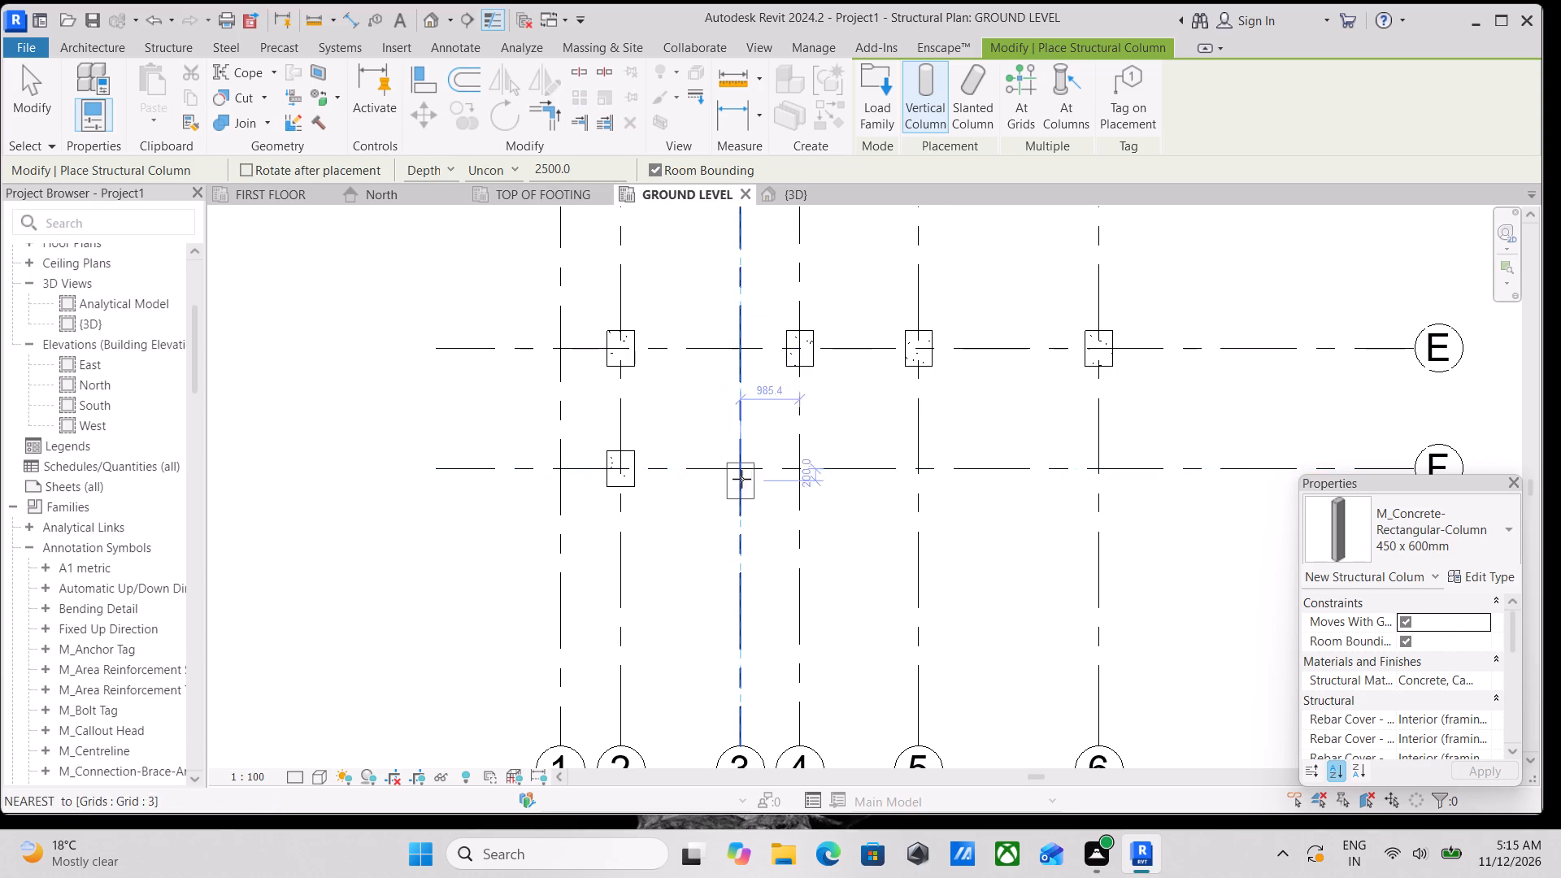
{"action": "left_click", "coordinate": [517, 167]}
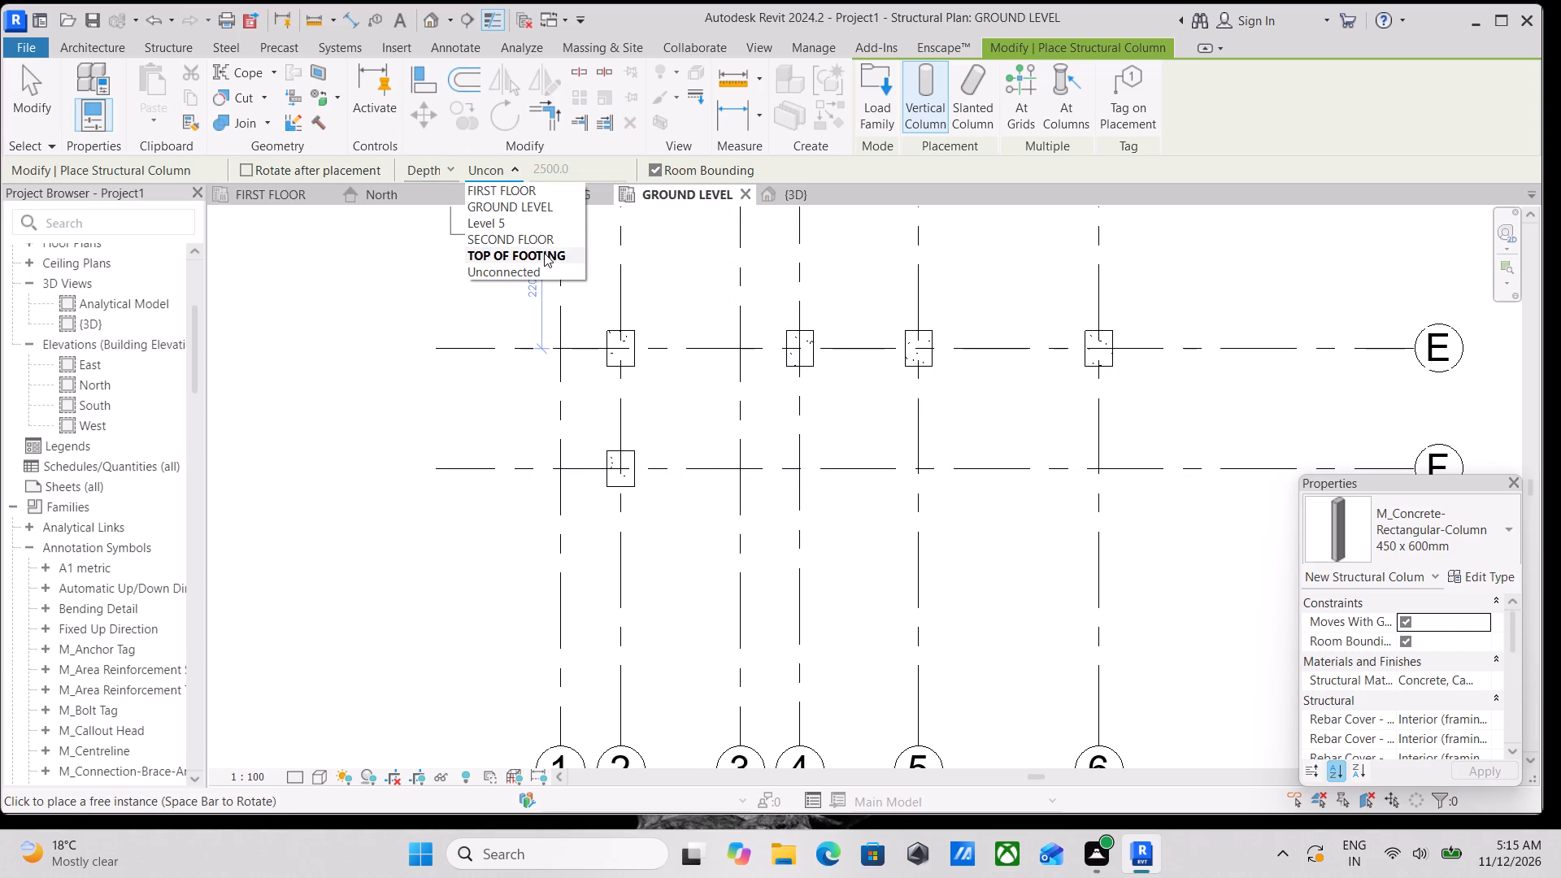
{"action": "left_click", "coordinate": [544, 253]}
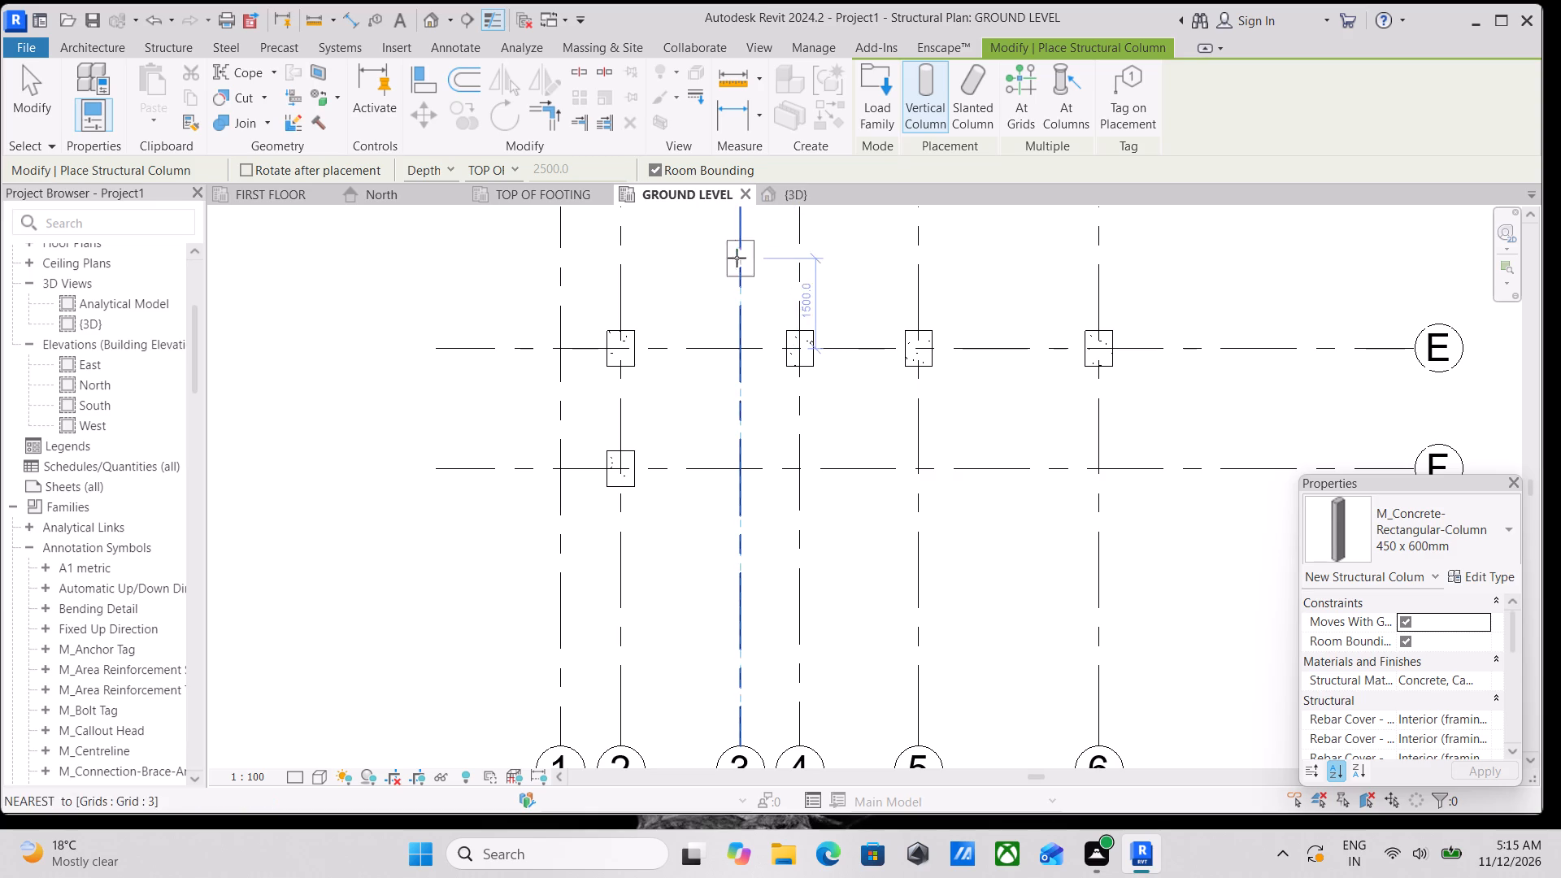
{"action": "left_click", "coordinate": [549, 192]}
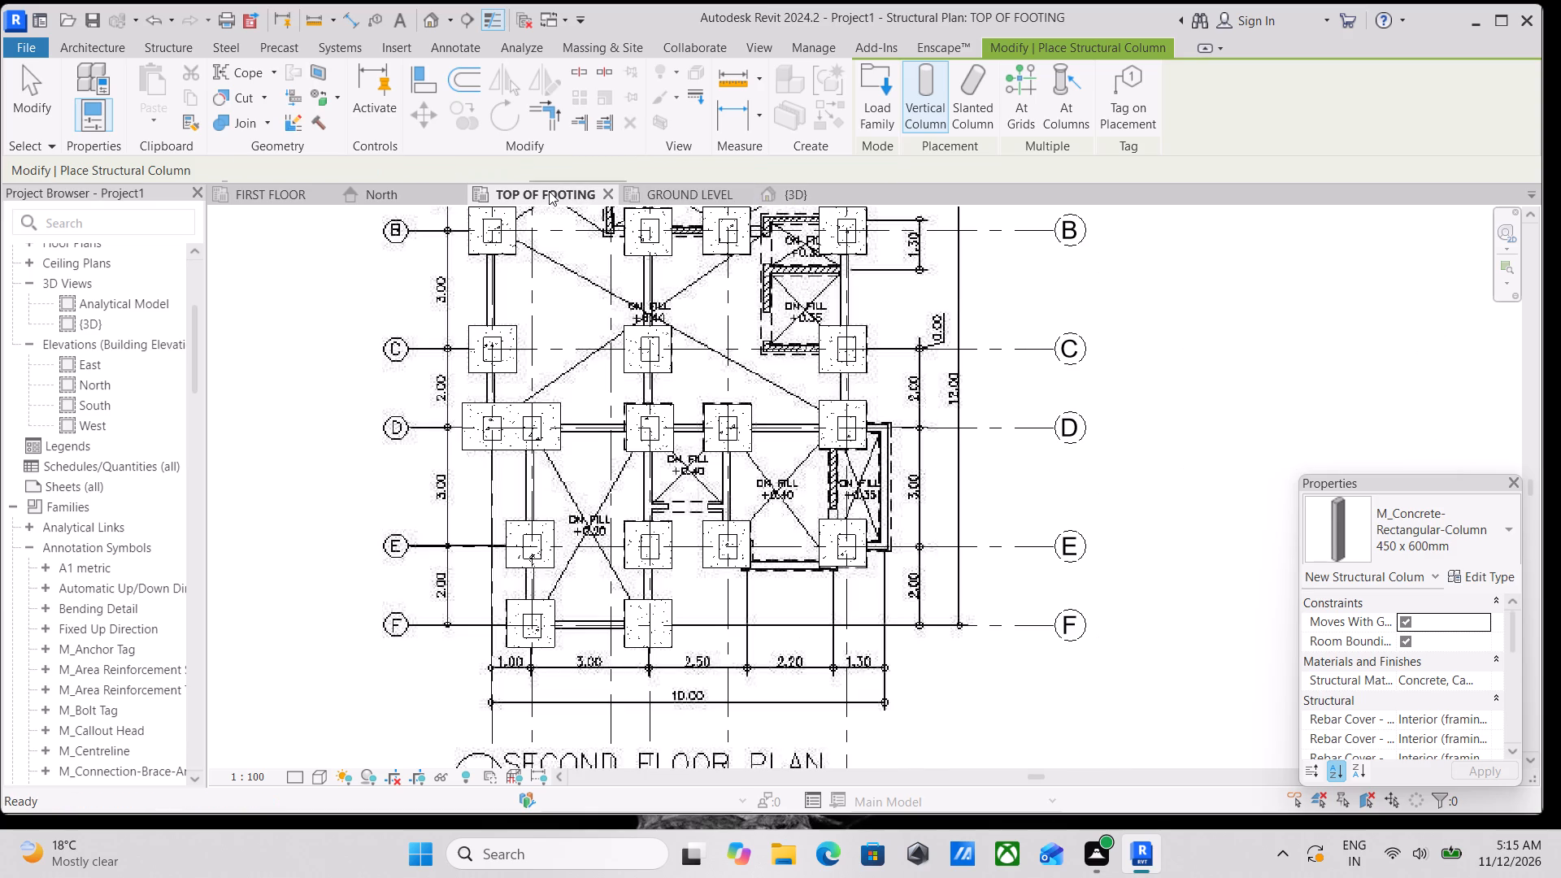
{"action": "left_click", "coordinate": [674, 189]}
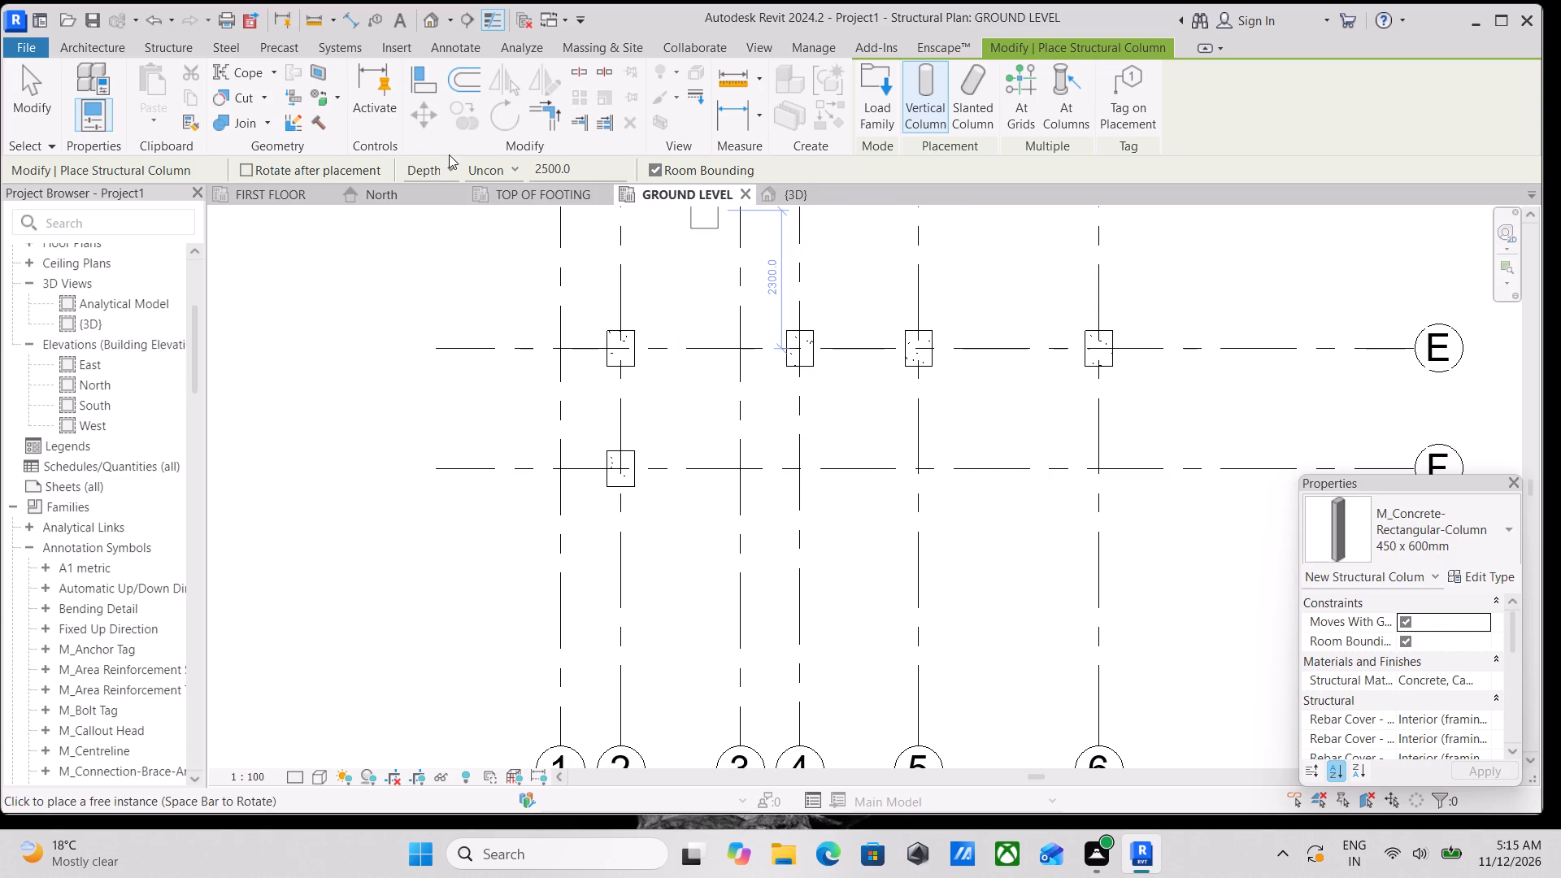
{"action": "left_click", "coordinate": [504, 168]}
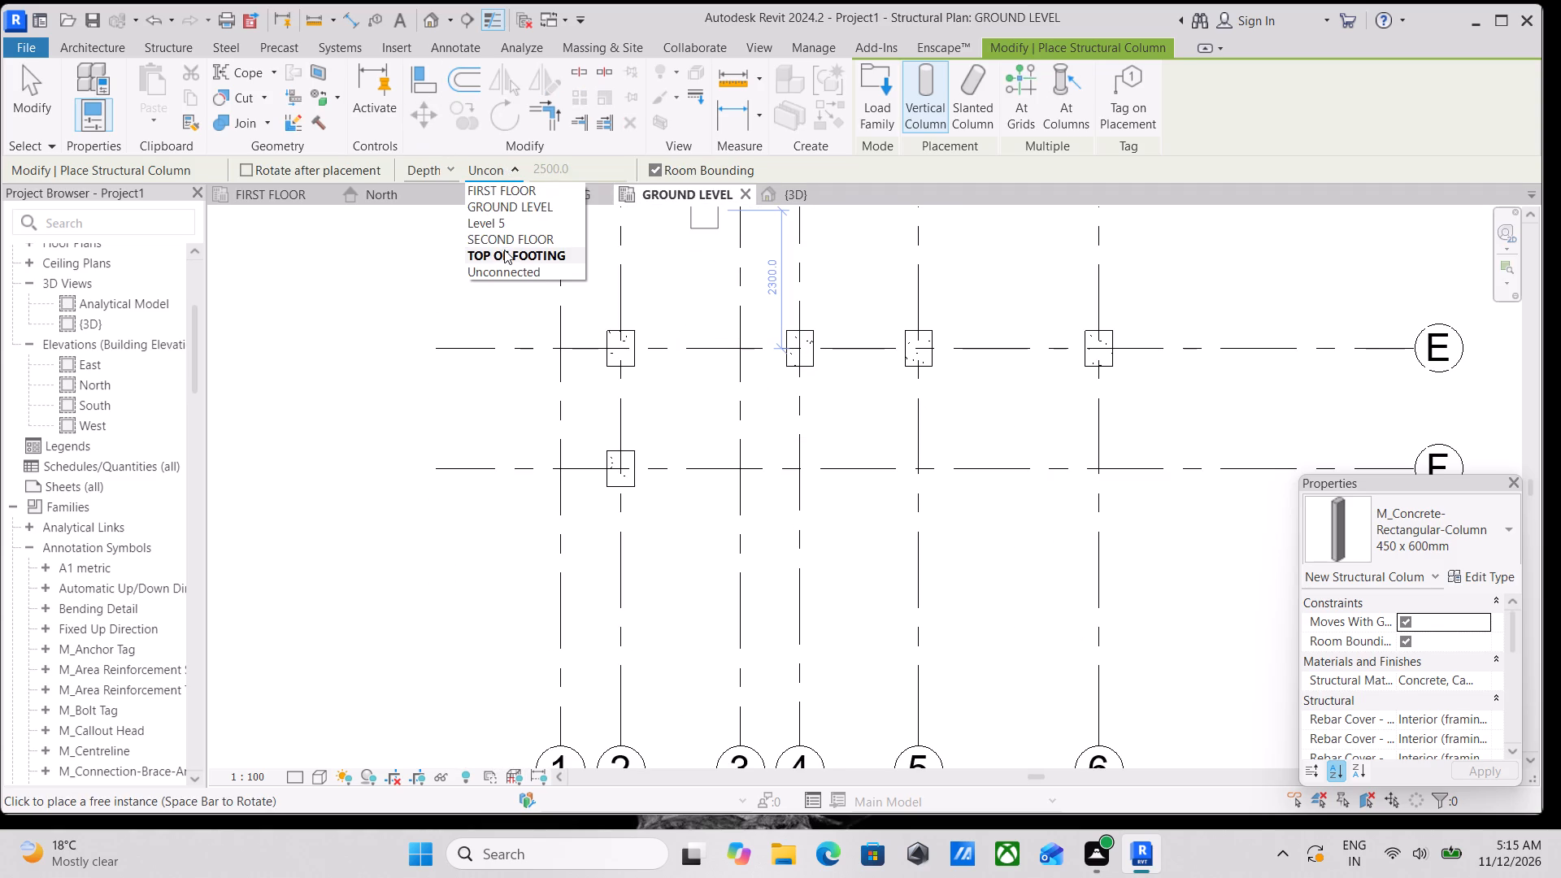
{"action": "left_click", "coordinate": [504, 250]}
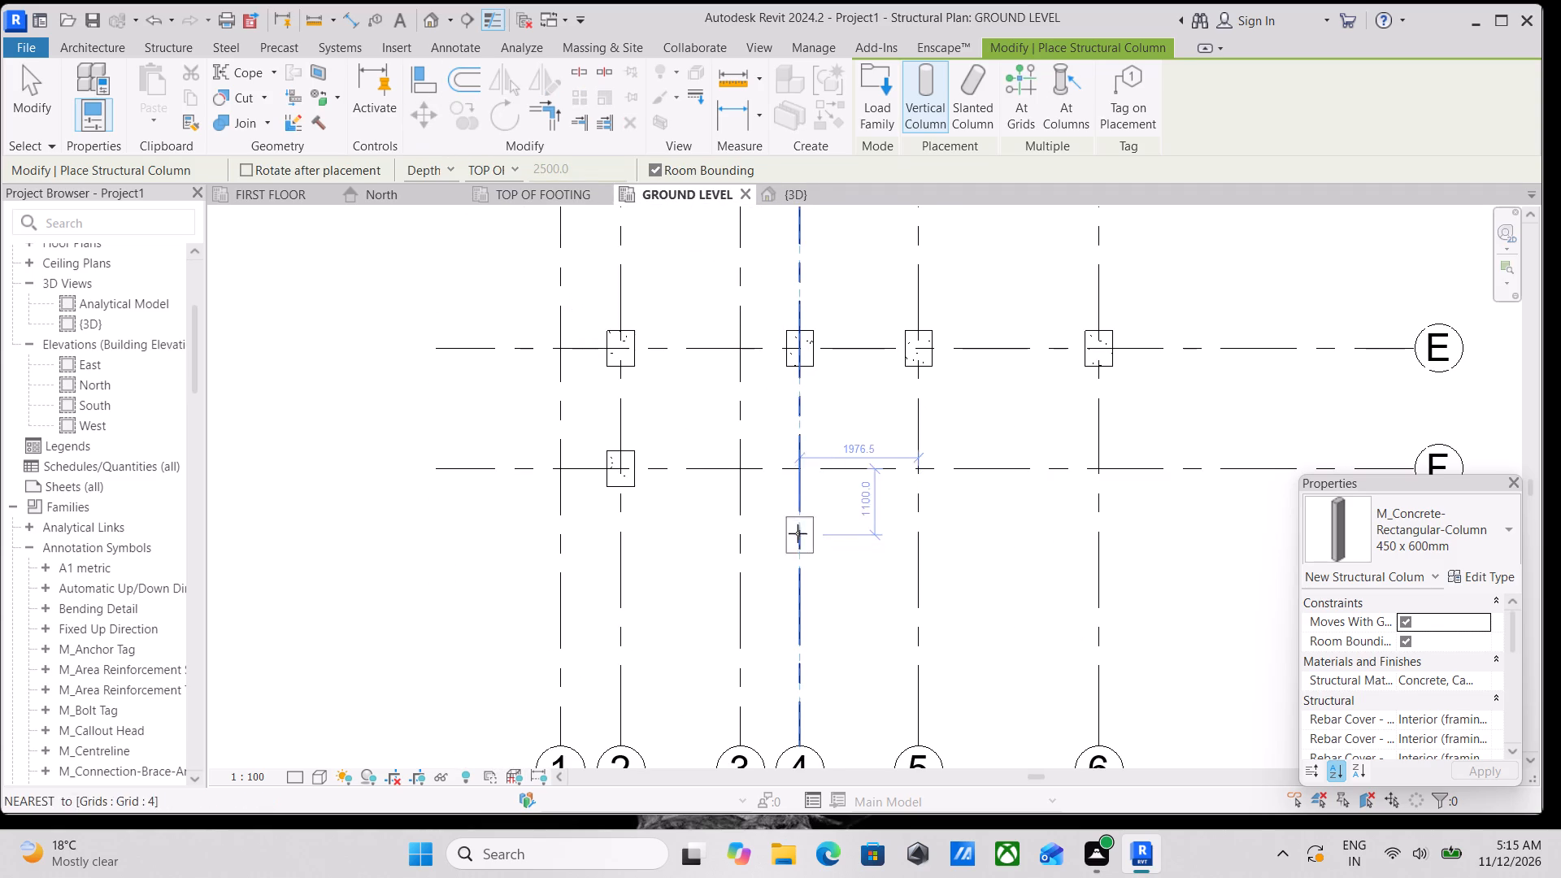
{"action": "scroll", "coordinate": [792, 524], "scroll_direction": "down", "scroll_amount": 1}
{"action": "middle_click_drag", "start_coordinate": [787, 519], "coordinate": [599, 580]}
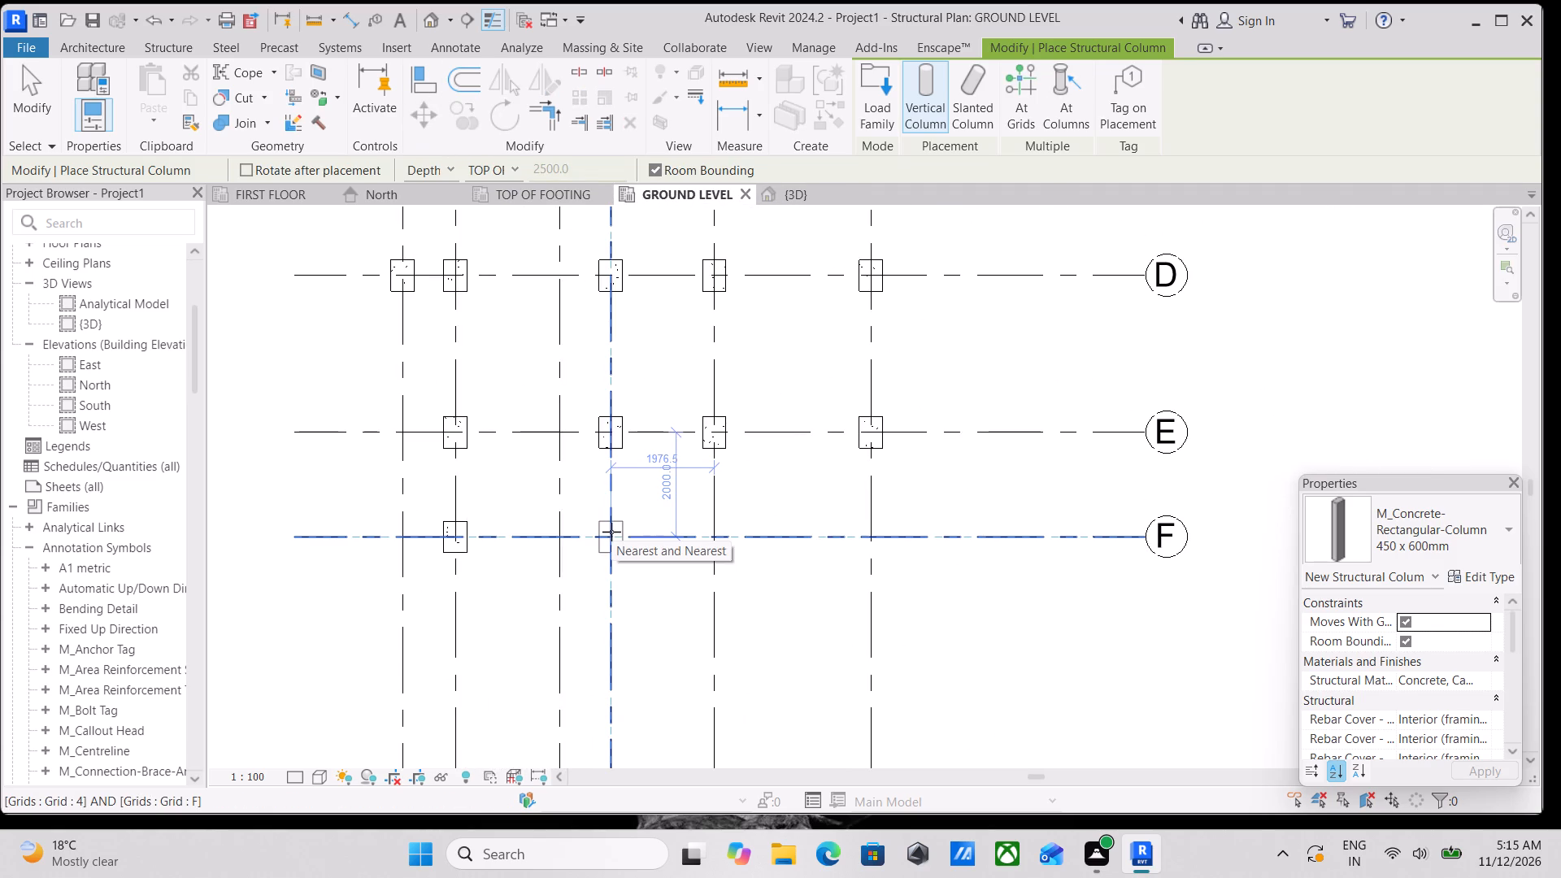
{"action": "left_click", "coordinate": [611, 532]}
{"action": "middle_click_drag", "start_coordinate": [572, 473], "coordinate": [570, 564]}
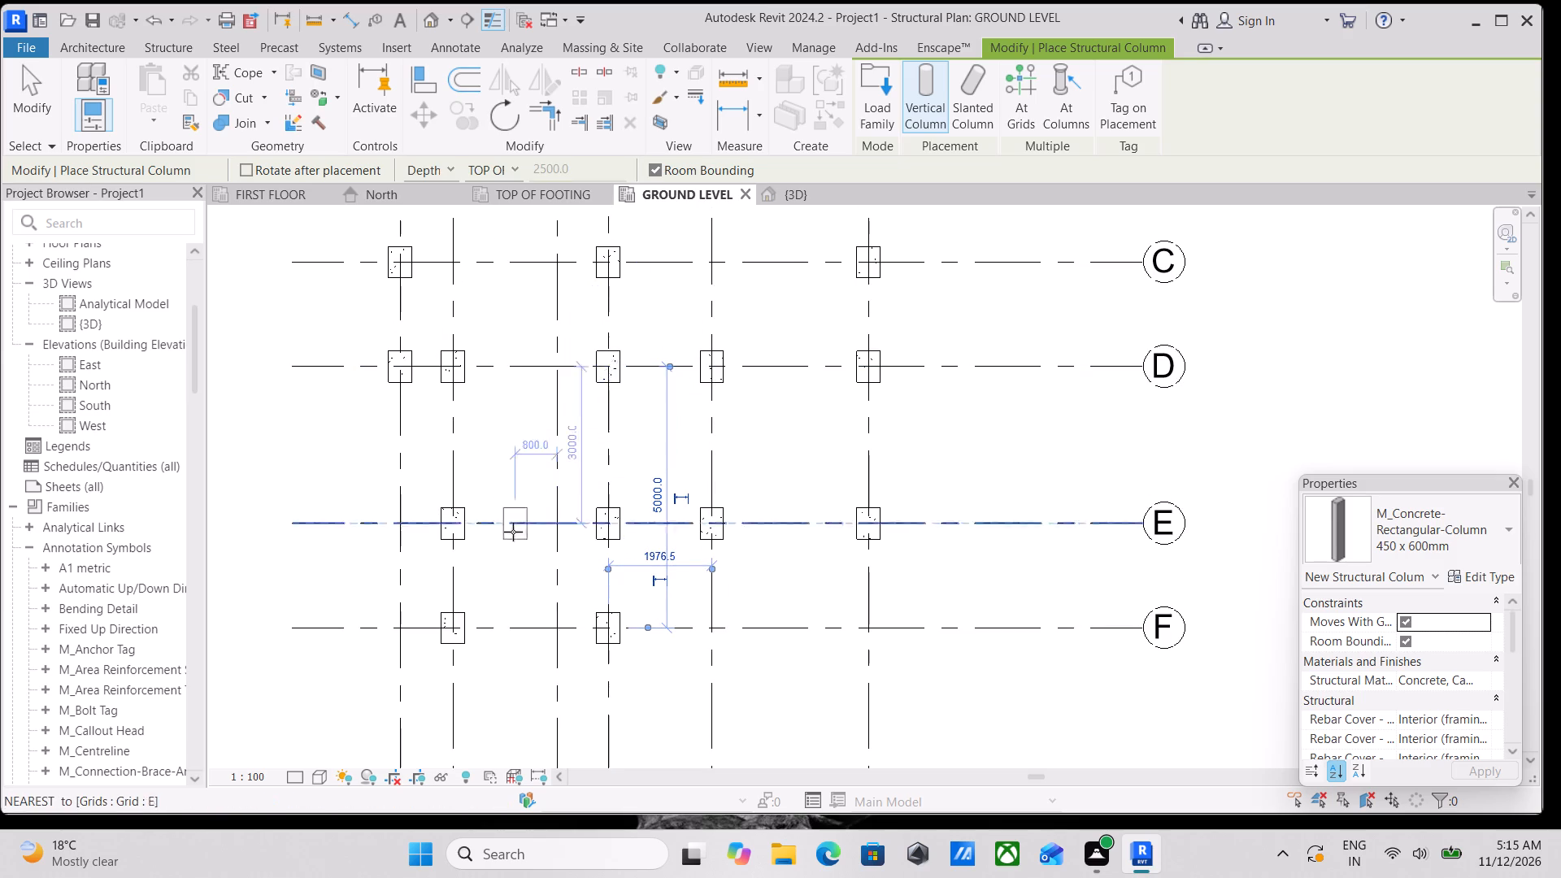
{"action": "scroll", "coordinate": [512, 533], "scroll_direction": "down", "scroll_amount": 1}
{"action": "middle_click_drag", "start_coordinate": [523, 441], "coordinate": [536, 526]}
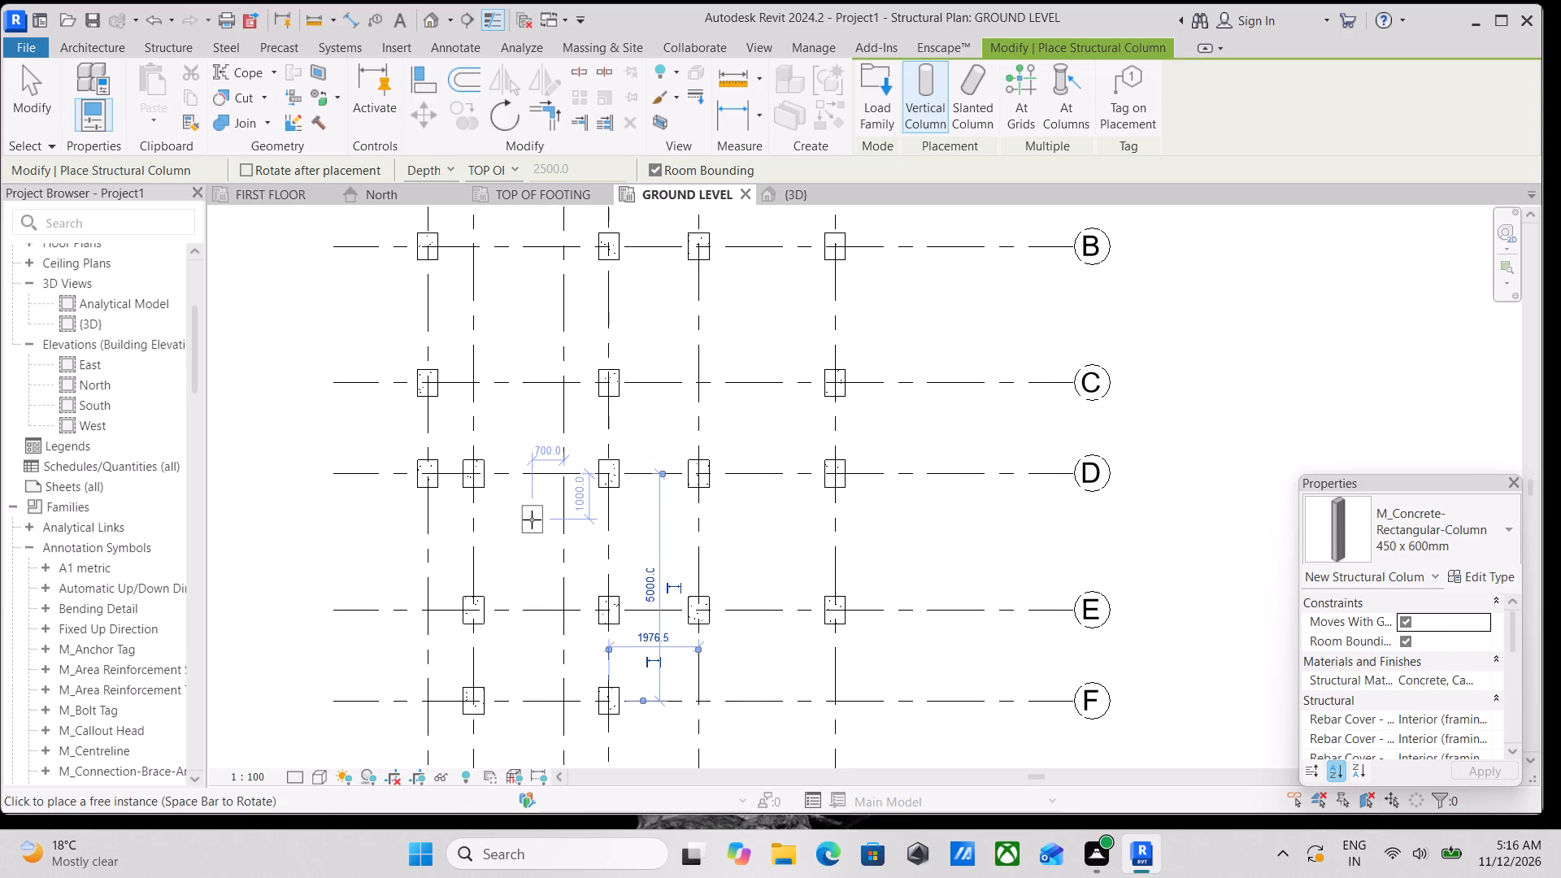
{"action": "key", "text": "Escape"}
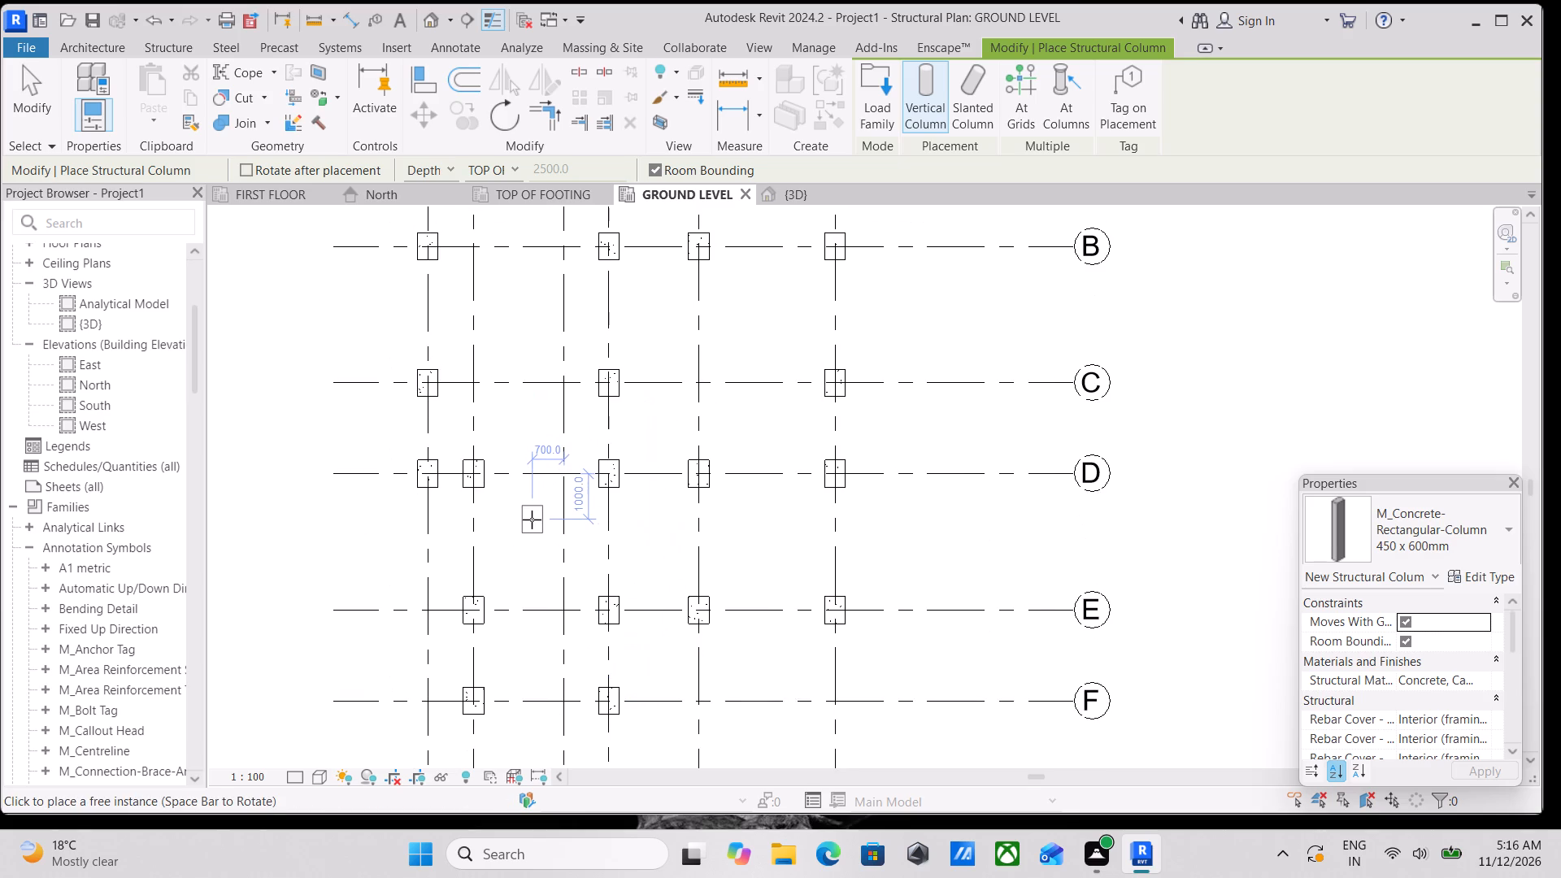
{"action": "key", "text": "Escape"}
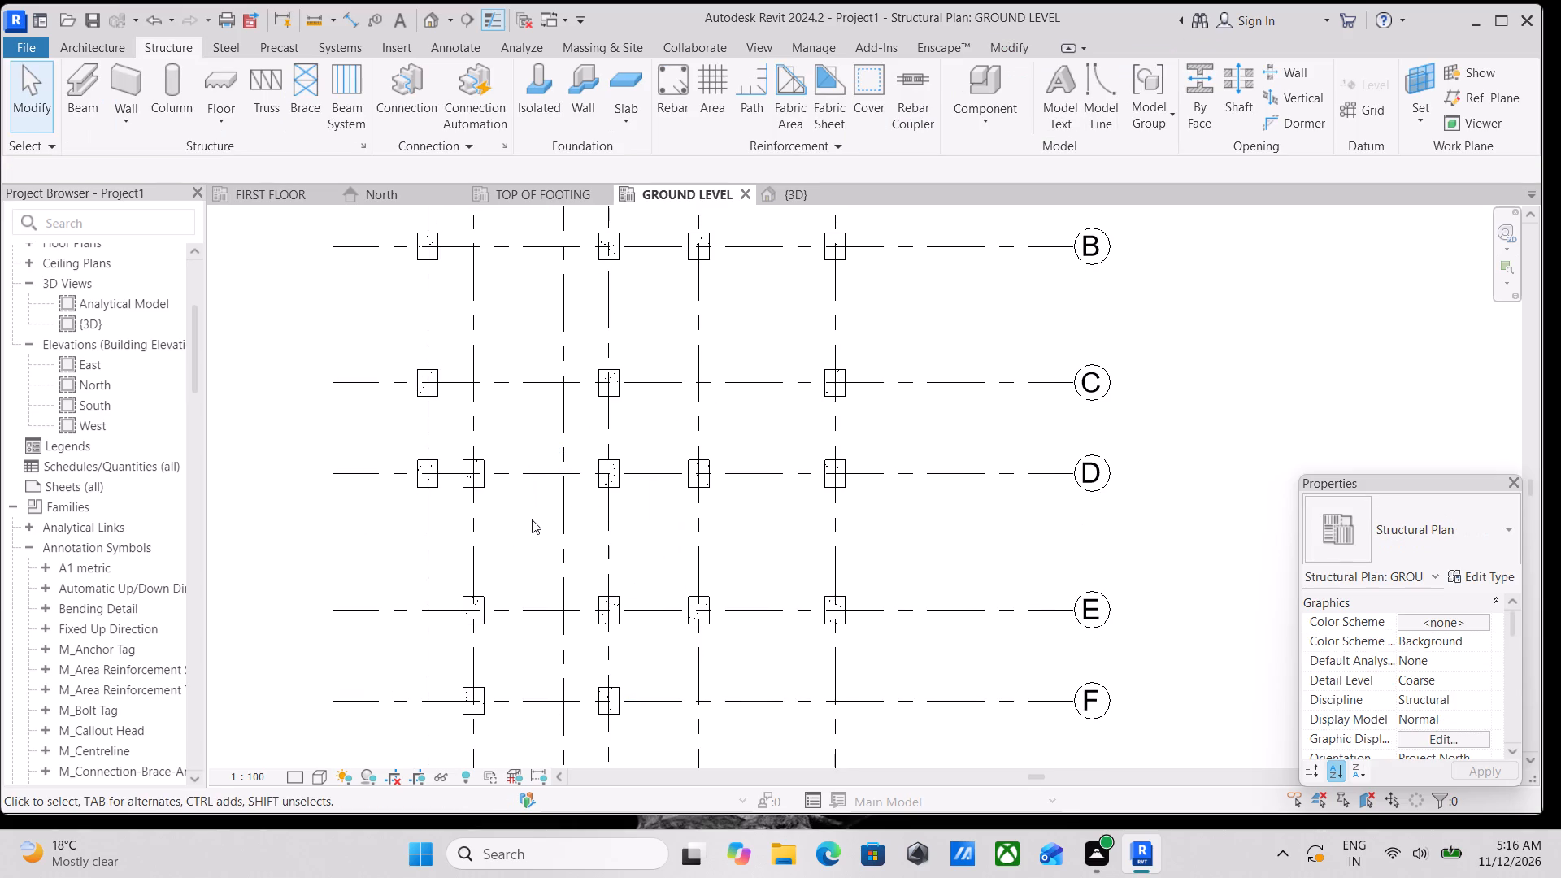
In the GROUND LEVEL plan, place a 300 x 600mm M_Concrete-Rectangular Beam along grid A between the faces of columns A-1 and A-4.
{"action": "scroll", "coordinate": [541, 479], "scroll_direction": "down", "scroll_amount": 2}
{"action": "middle_click_drag", "start_coordinate": [541, 477], "coordinate": [536, 611]}
{"action": "middle_click_drag", "start_coordinate": [509, 467], "coordinate": [523, 542]}
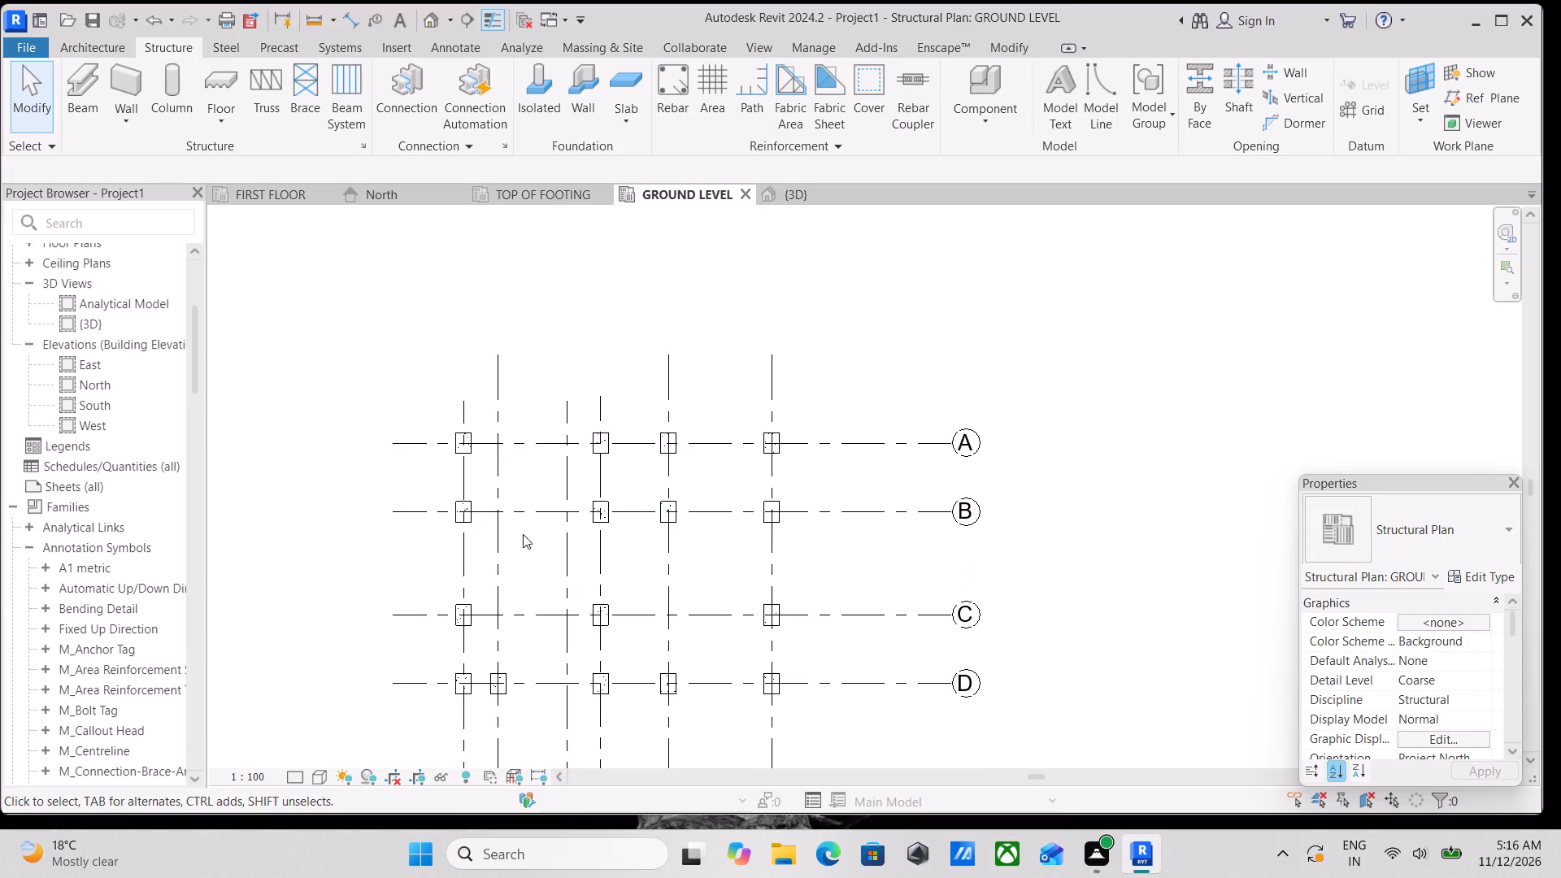
{"action": "scroll", "coordinate": [503, 455], "scroll_direction": "up", "scroll_amount": 3}
{"action": "scroll", "coordinate": [422, 469], "scroll_direction": "up", "scroll_amount": 2}
{"action": "middle_click_drag", "start_coordinate": [427, 460], "coordinate": [420, 489]}
{"action": "scroll", "coordinate": [418, 495], "scroll_direction": "up", "scroll_amount": 2}
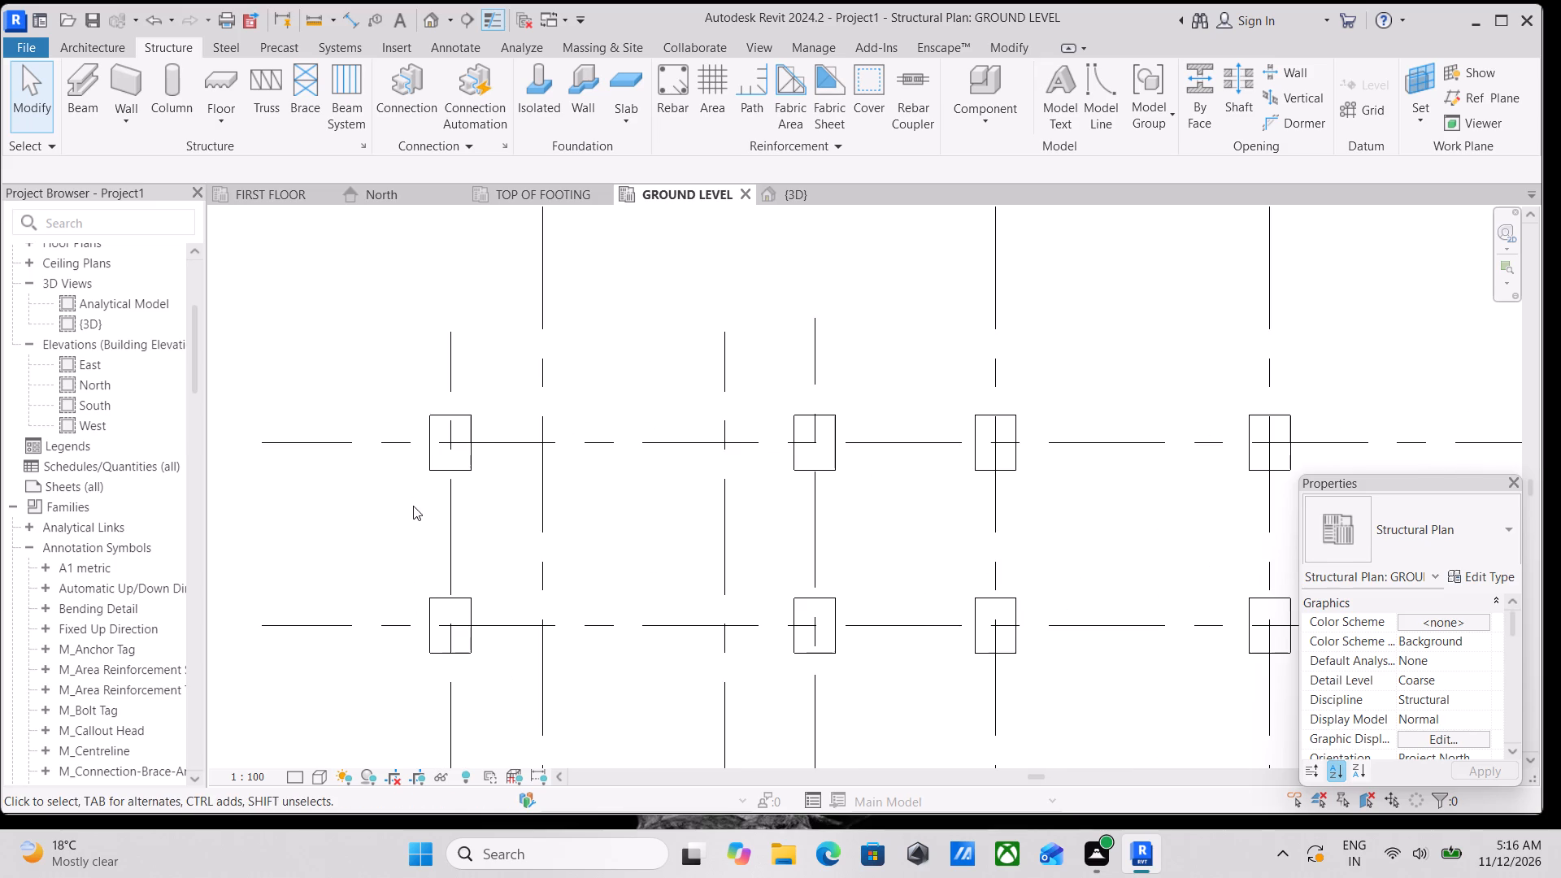
{"action": "middle_click_drag", "start_coordinate": [368, 360], "coordinate": [380, 386]}
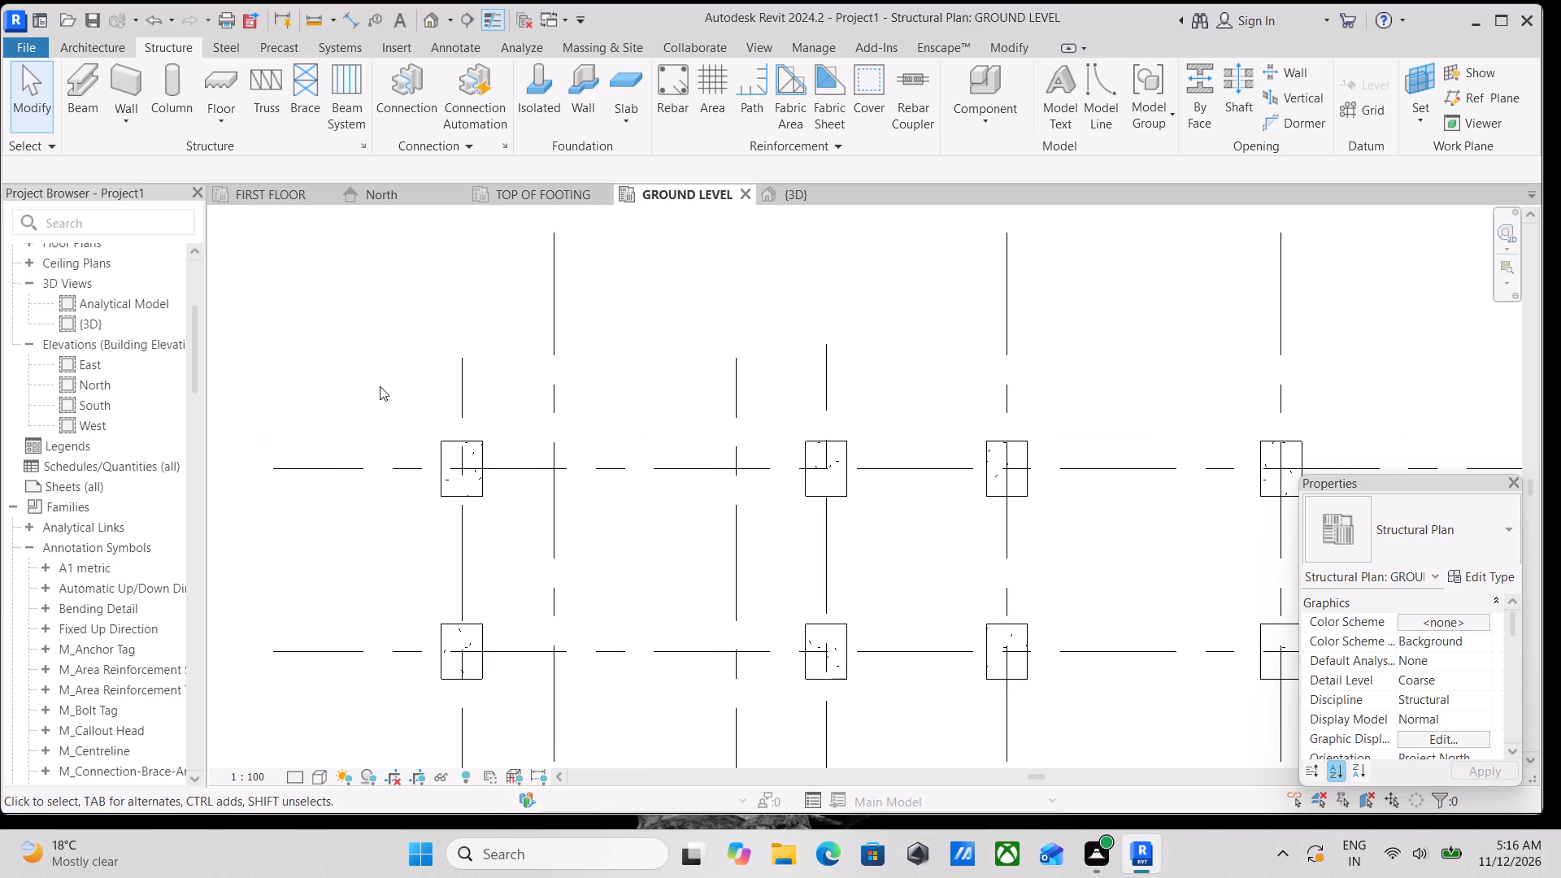
{"action": "type", "text": "BM"}
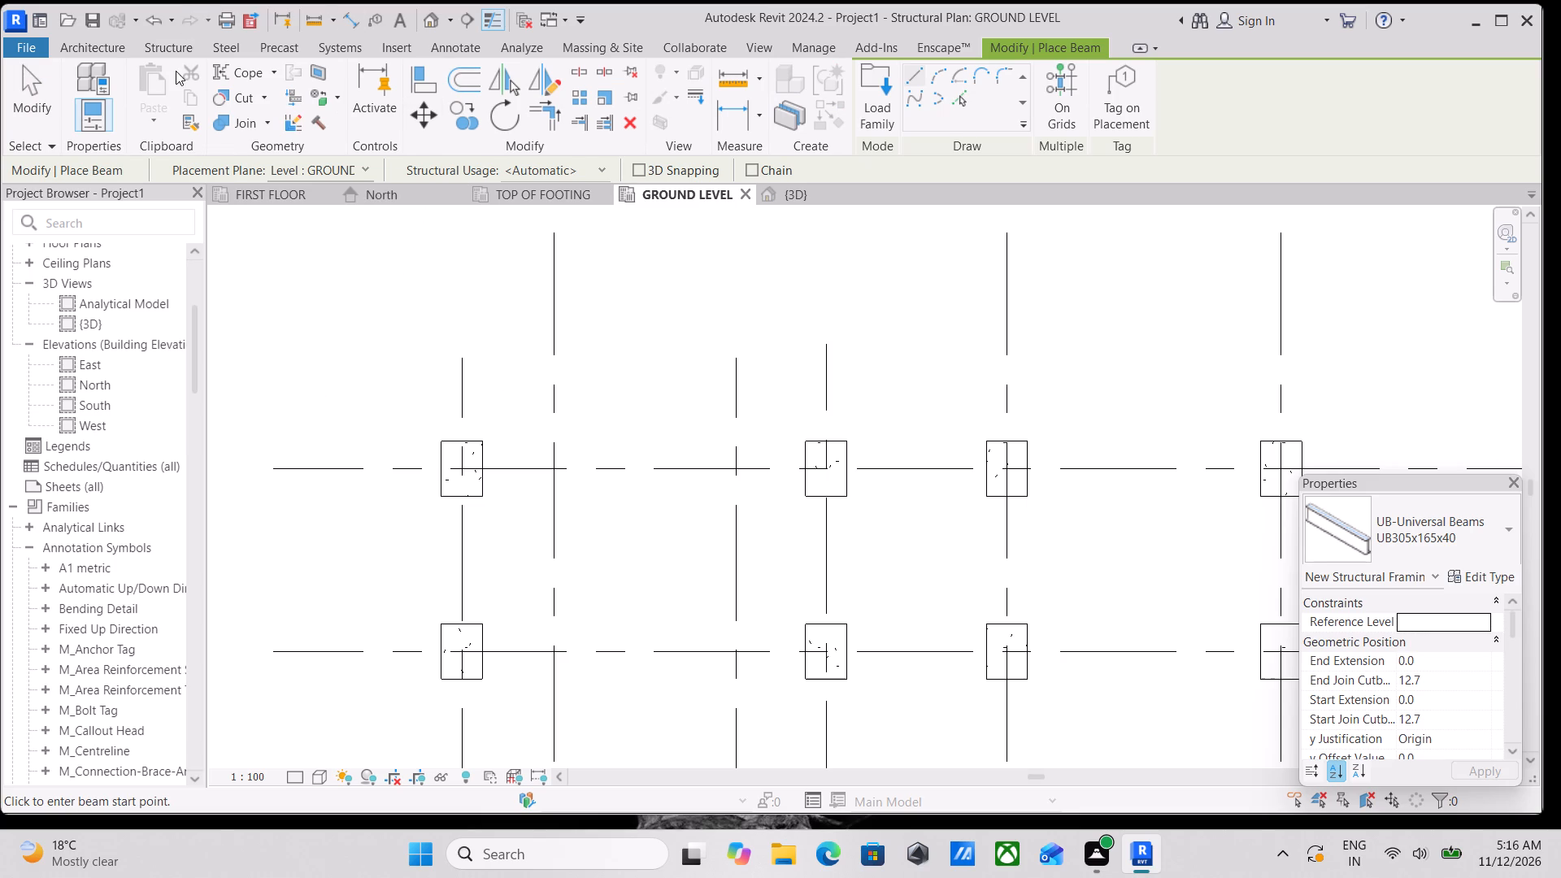
{"action": "left_click", "coordinate": [177, 44]}
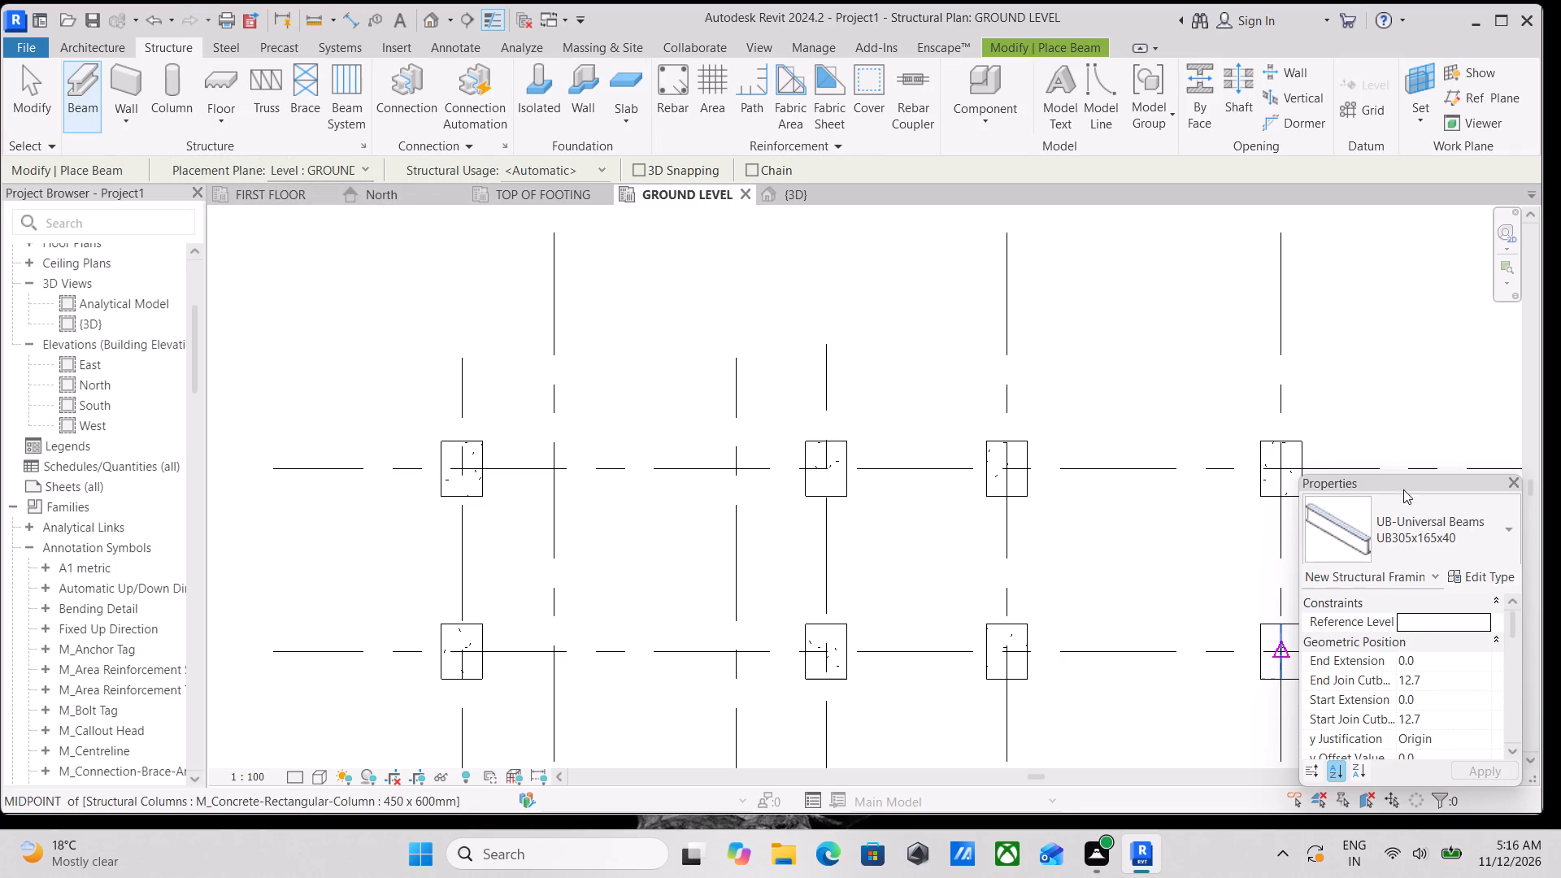
{"action": "left_click", "coordinate": [1489, 554]}
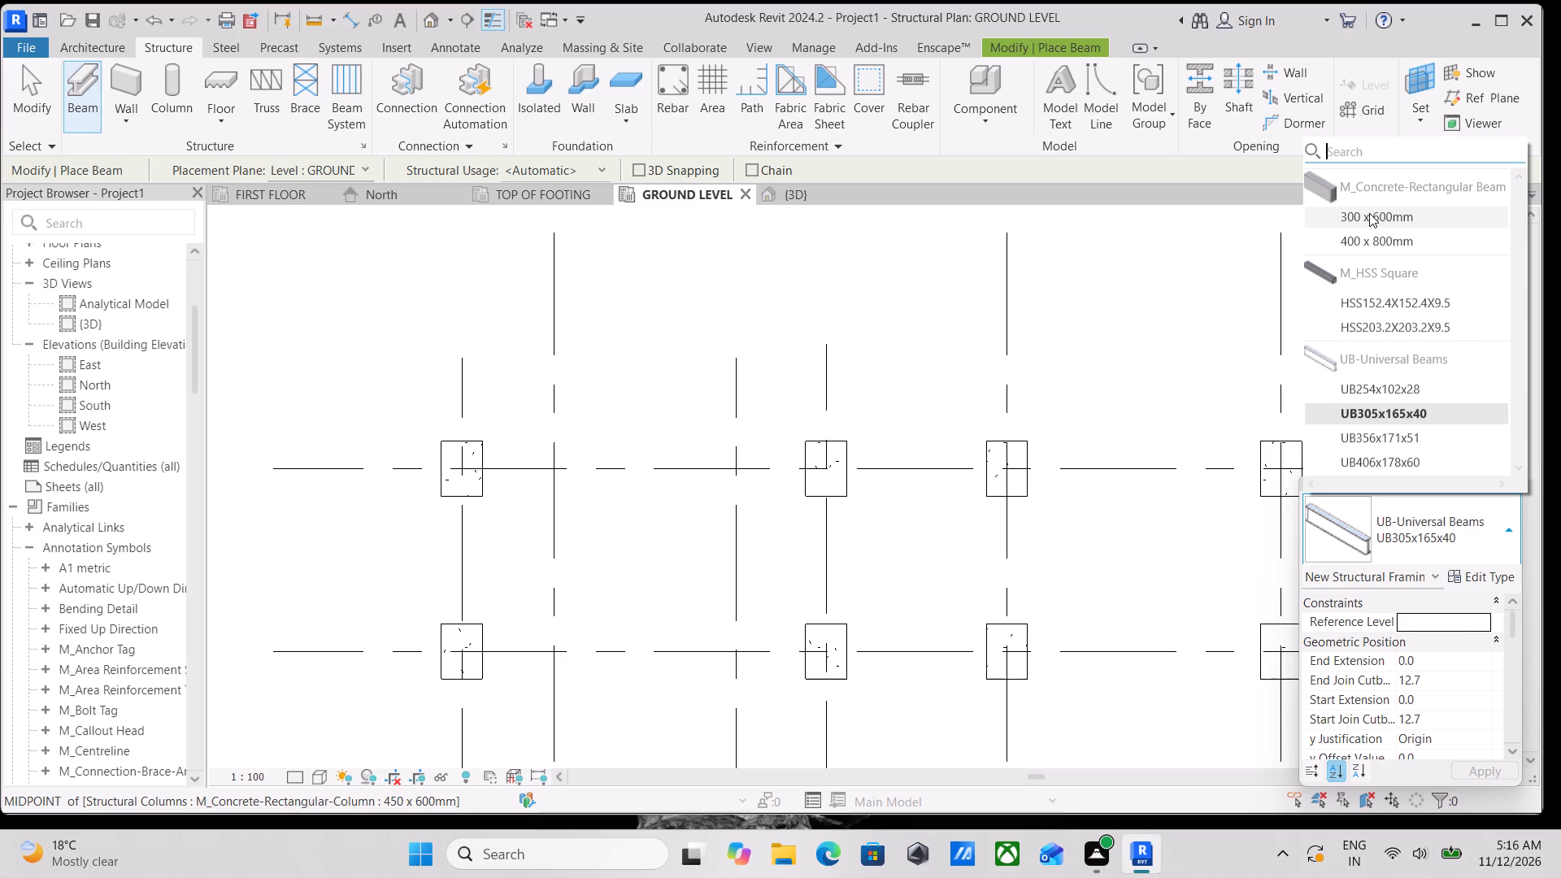
{"action": "left_click", "coordinate": [1370, 213]}
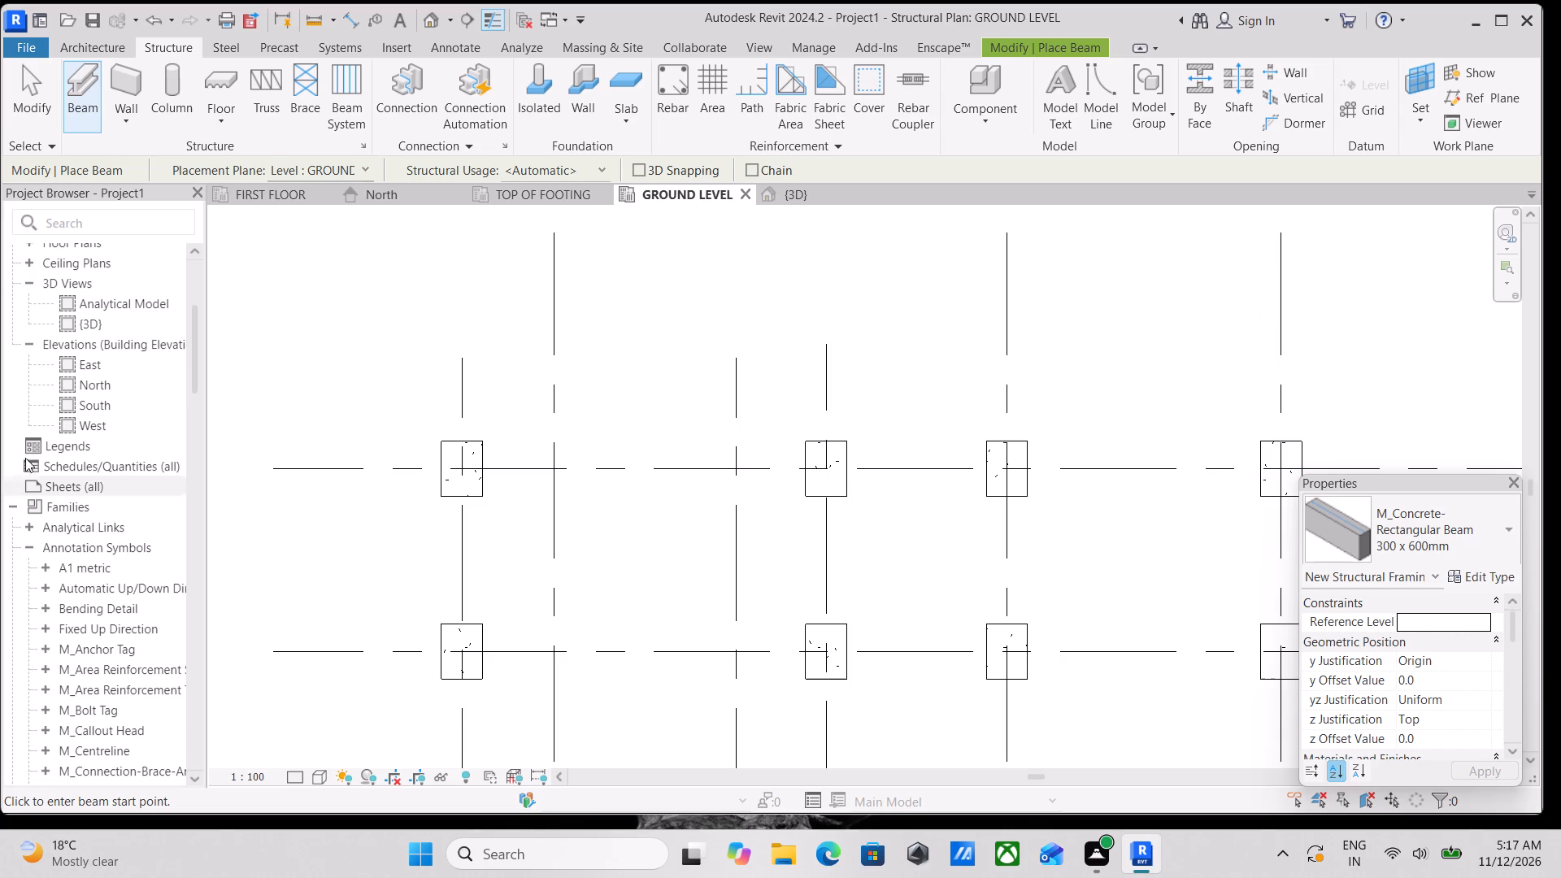
{"action": "scroll", "coordinate": [320, 340], "scroll_direction": "up", "scroll_amount": 2}
{"action": "middle_click_drag", "start_coordinate": [333, 325], "coordinate": [307, 341]}
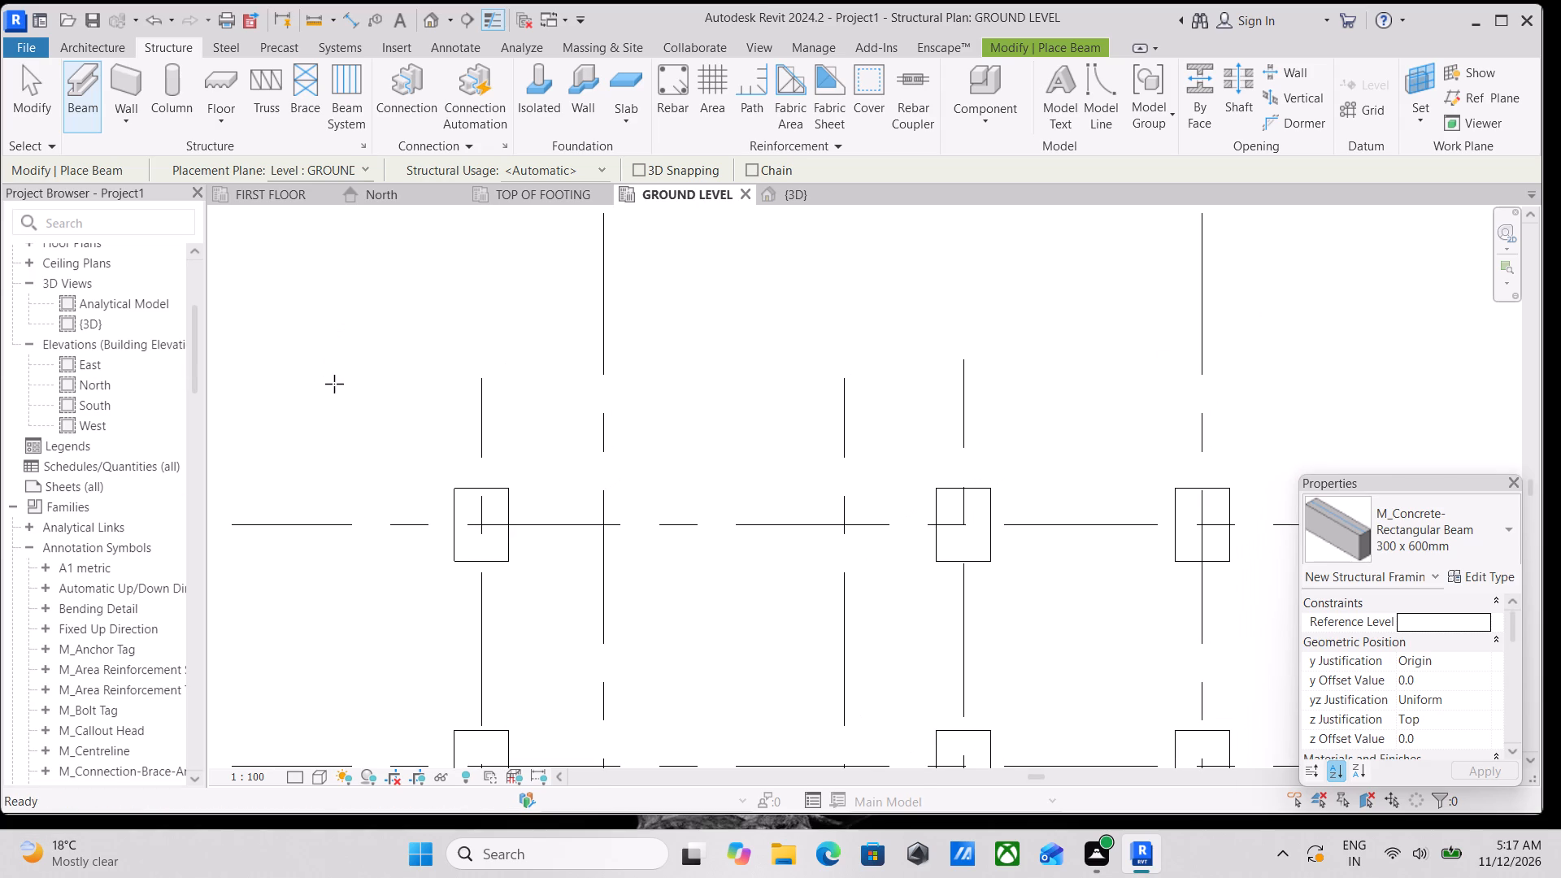
{"action": "key", "text": "Escape"}
{"action": "middle_click_drag", "start_coordinate": [341, 399], "coordinate": [284, 386]}
{"action": "type", "text": "BM"}
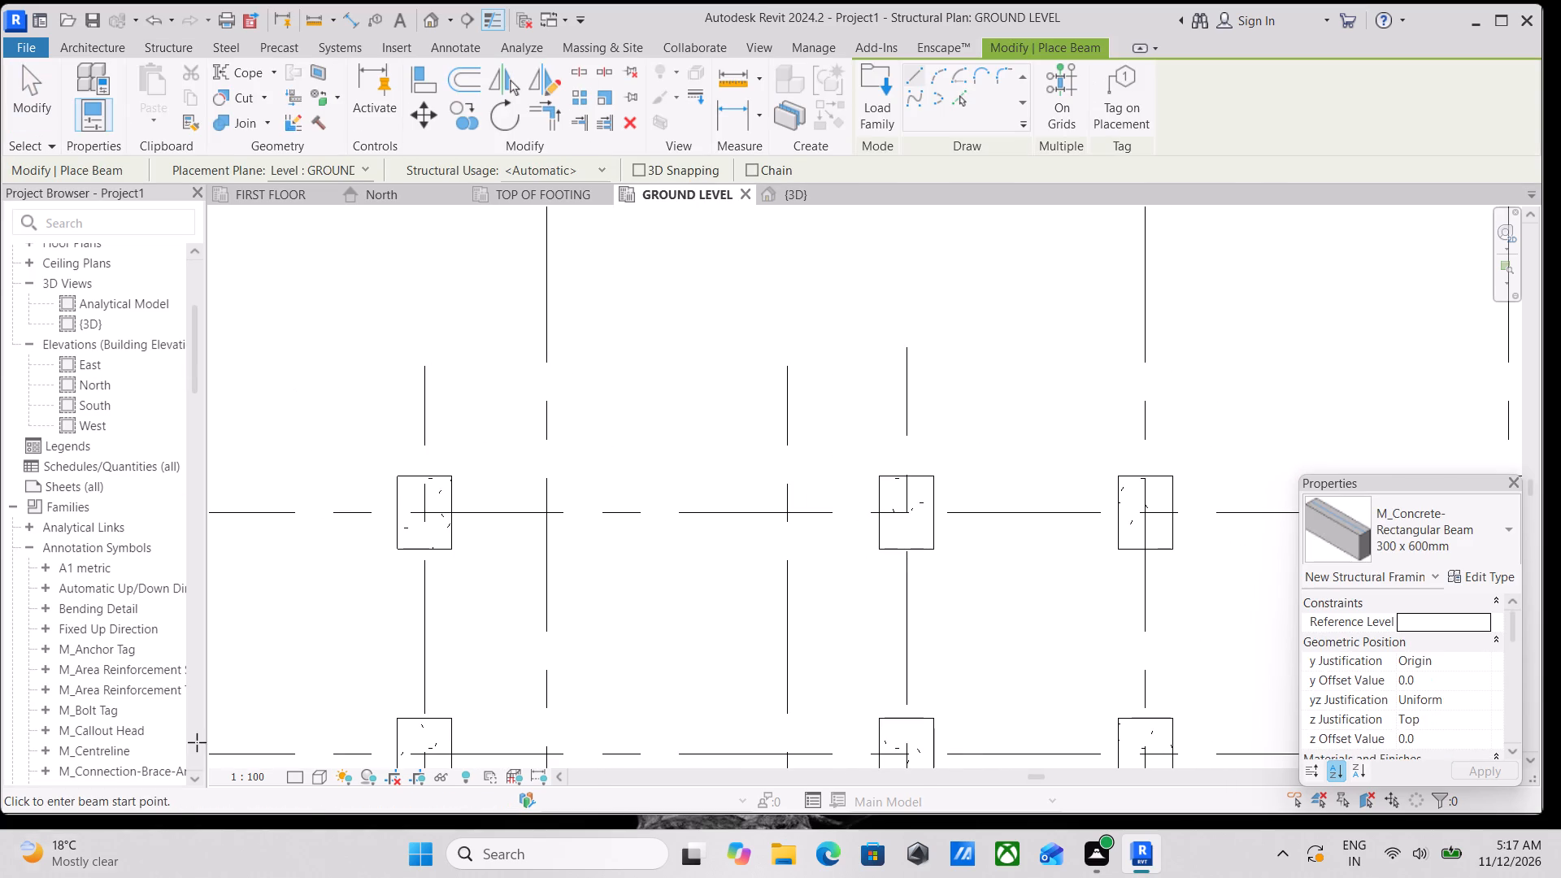
{"action": "middle_click_drag", "start_coordinate": [576, 511], "coordinate": [1076, 428]}
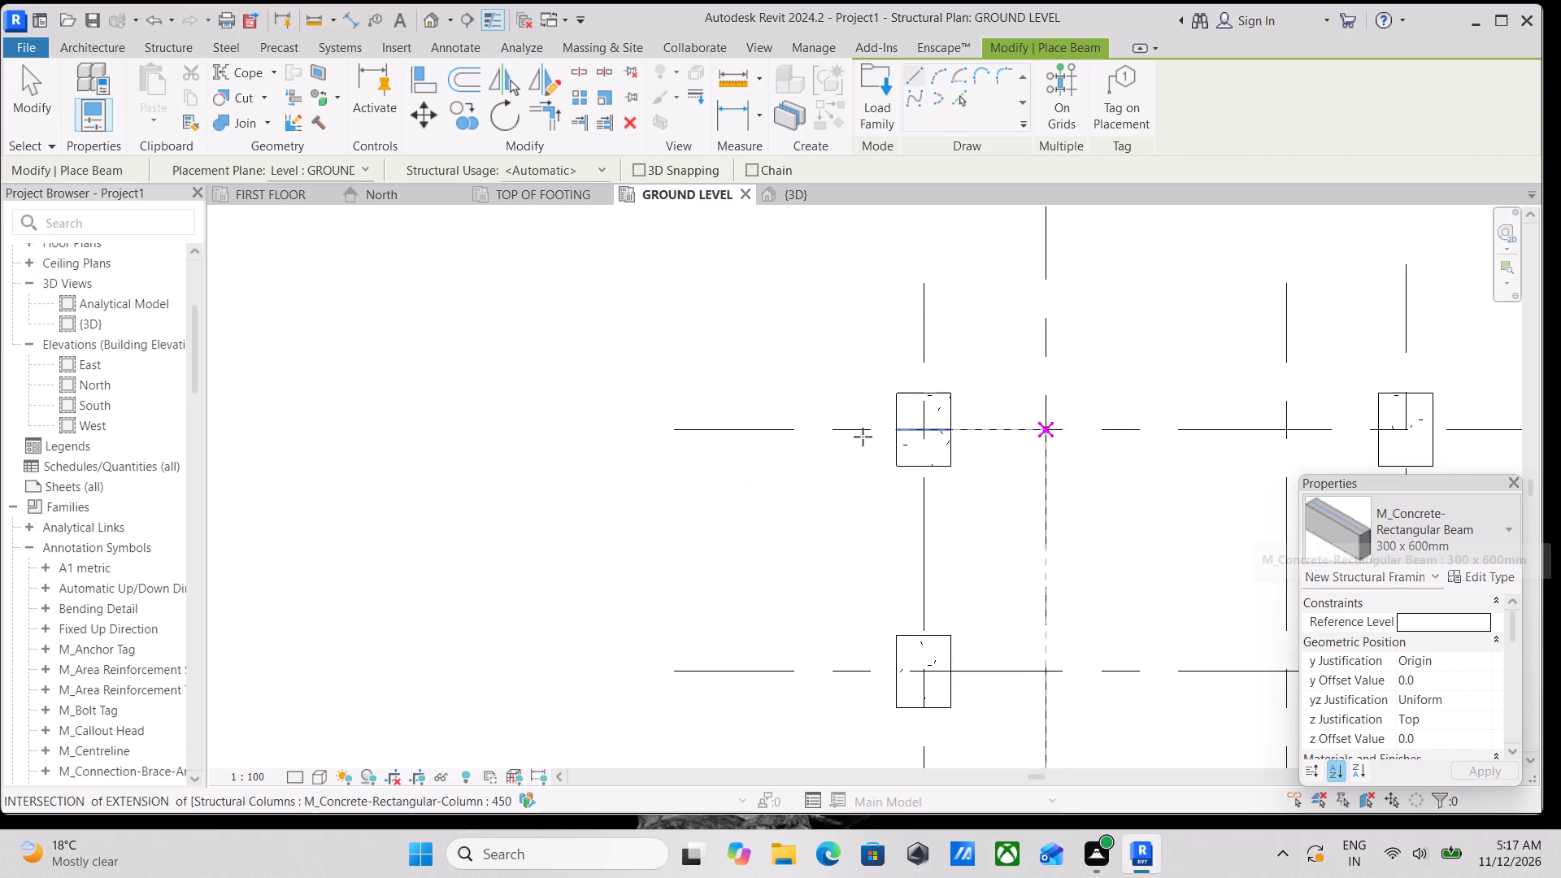
{"action": "scroll", "coordinate": [867, 437], "scroll_direction": "up", "scroll_amount": 3}
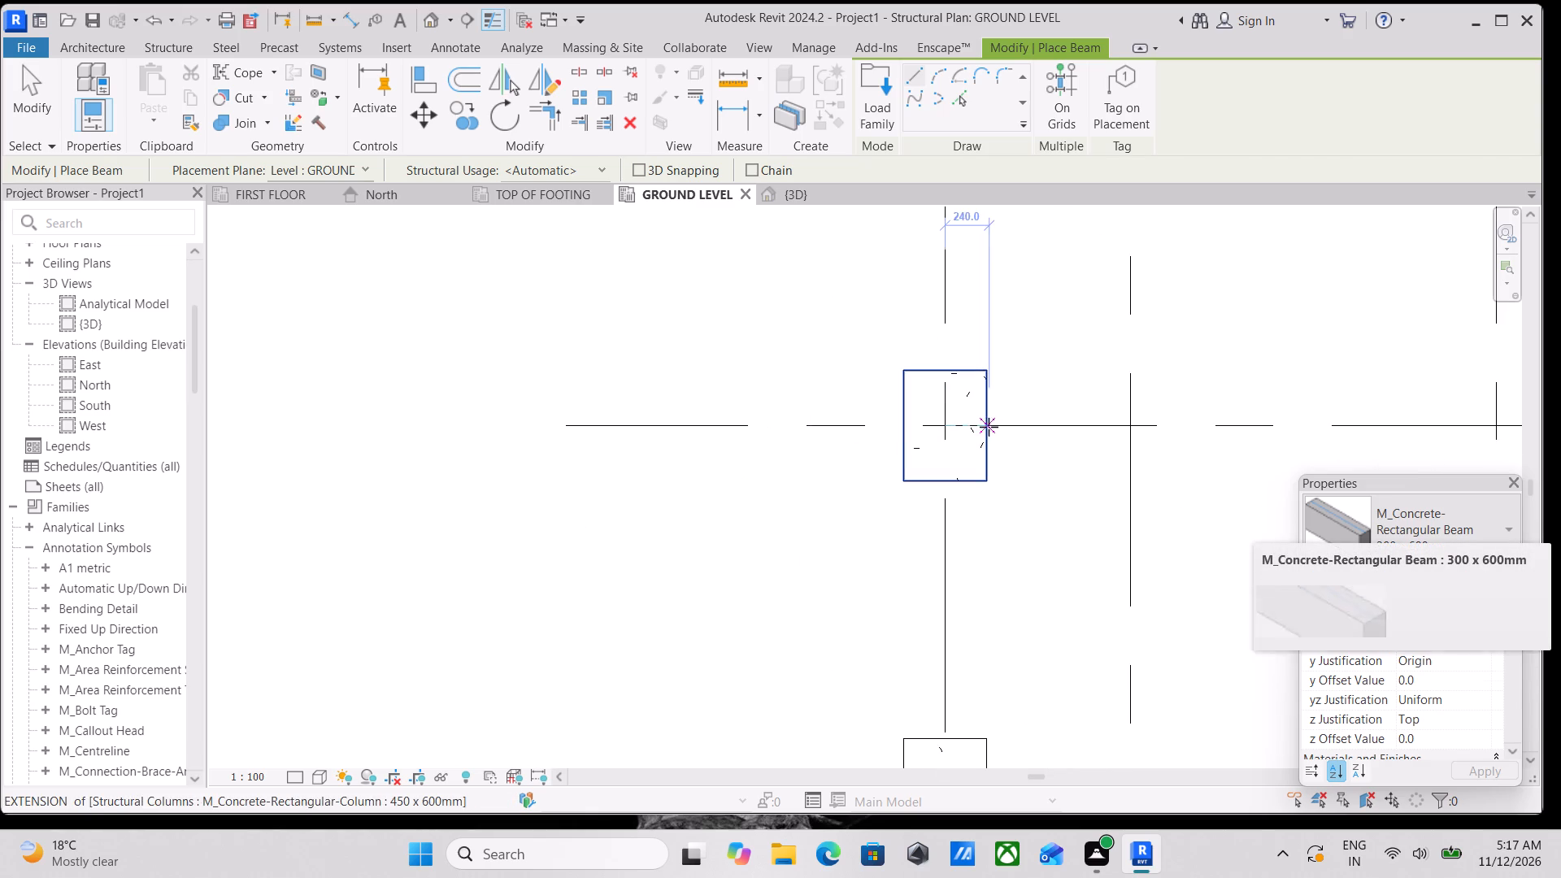
{"action": "left_click", "coordinate": [987, 427]}
{"action": "middle_click_drag", "start_coordinate": [1109, 401], "coordinate": [635, 409]}
{"action": "scroll", "coordinate": [859, 432], "scroll_direction": "down", "scroll_amount": 2}
{"action": "middle_click_drag", "start_coordinate": [856, 432], "coordinate": [700, 405]}
{"action": "left_click", "coordinate": [933, 406]}
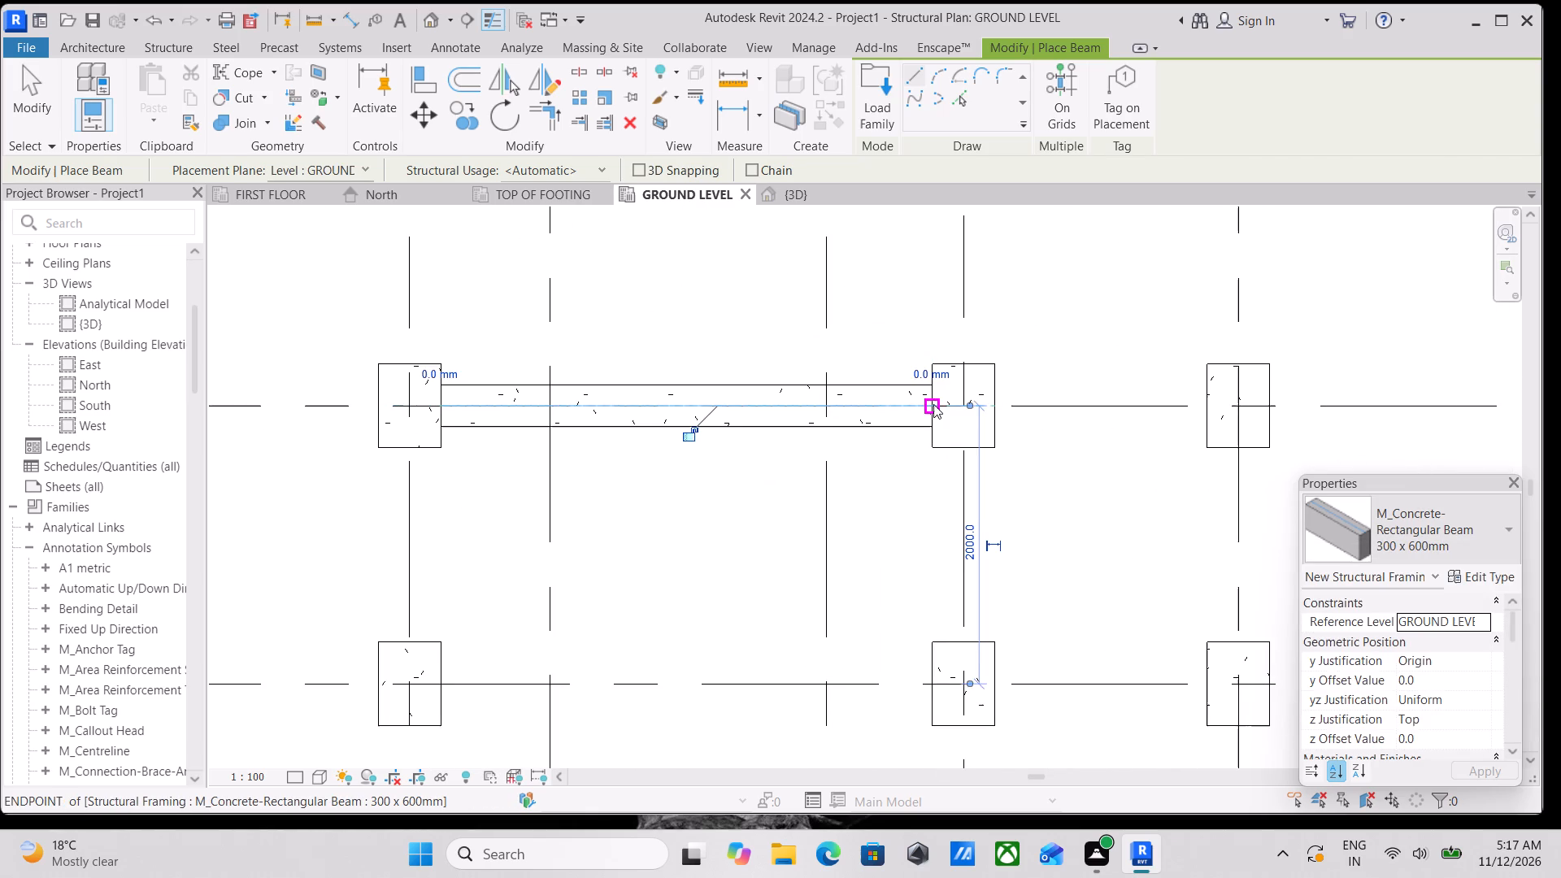
Continue the 300 x 600mm beams along grid A, from column A-4 to A-5 and from A-5 to A-6.
{"action": "scroll", "coordinate": [933, 404], "scroll_direction": "down", "scroll_amount": 1}
{"action": "middle_click_drag", "start_coordinate": [928, 401], "coordinate": [611, 332]}
{"action": "scroll", "coordinate": [703, 330], "scroll_direction": "up", "scroll_amount": 4}
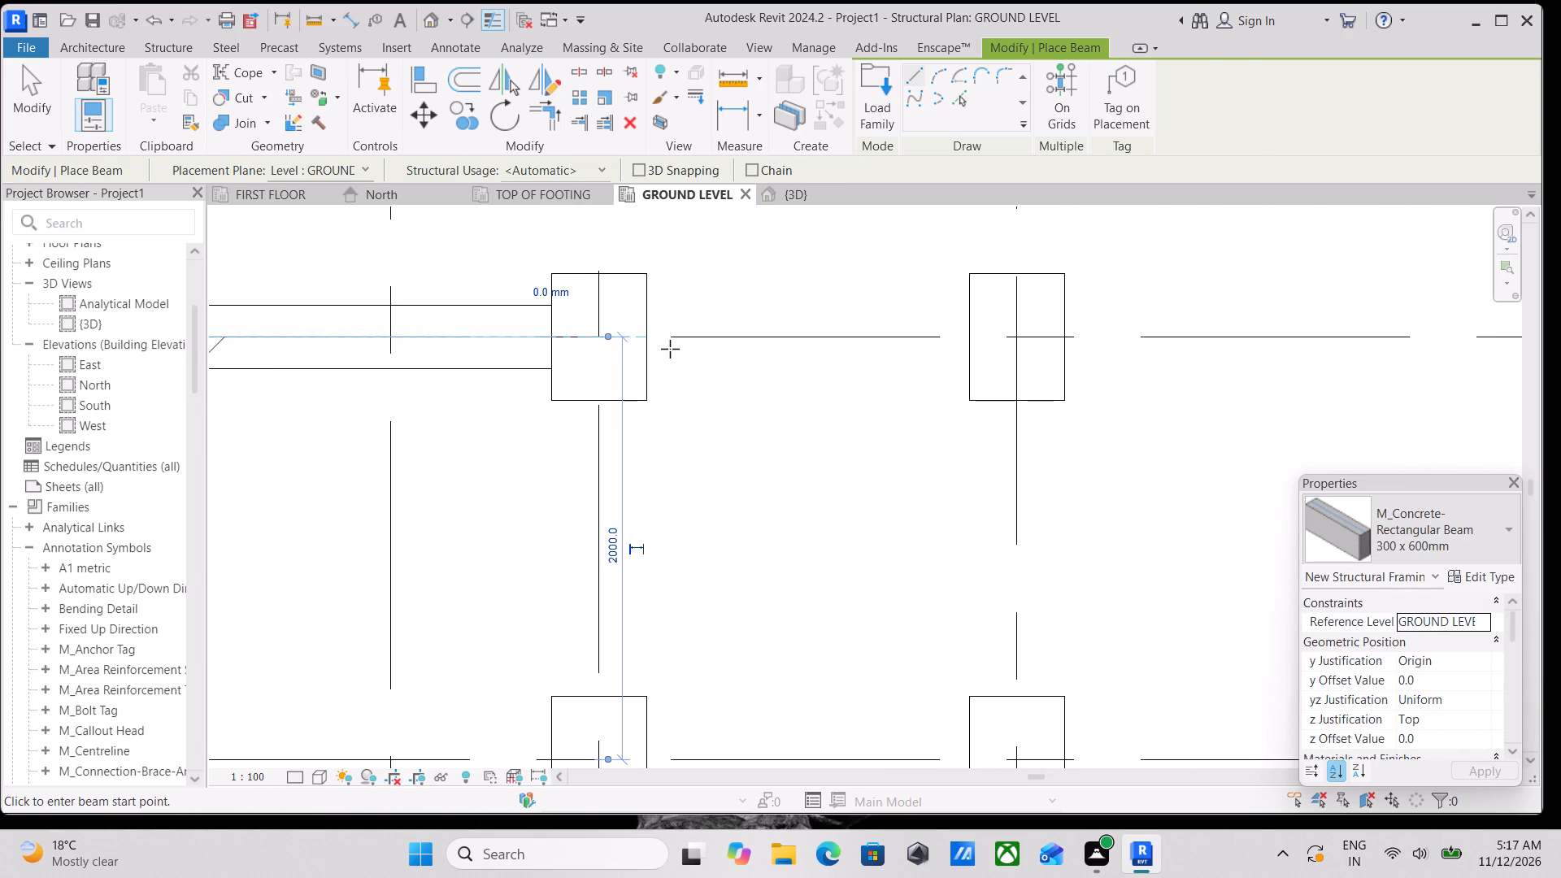
{"action": "left_click", "coordinate": [644, 332]}
{"action": "middle_click_drag", "start_coordinate": [839, 331], "coordinate": [733, 336]}
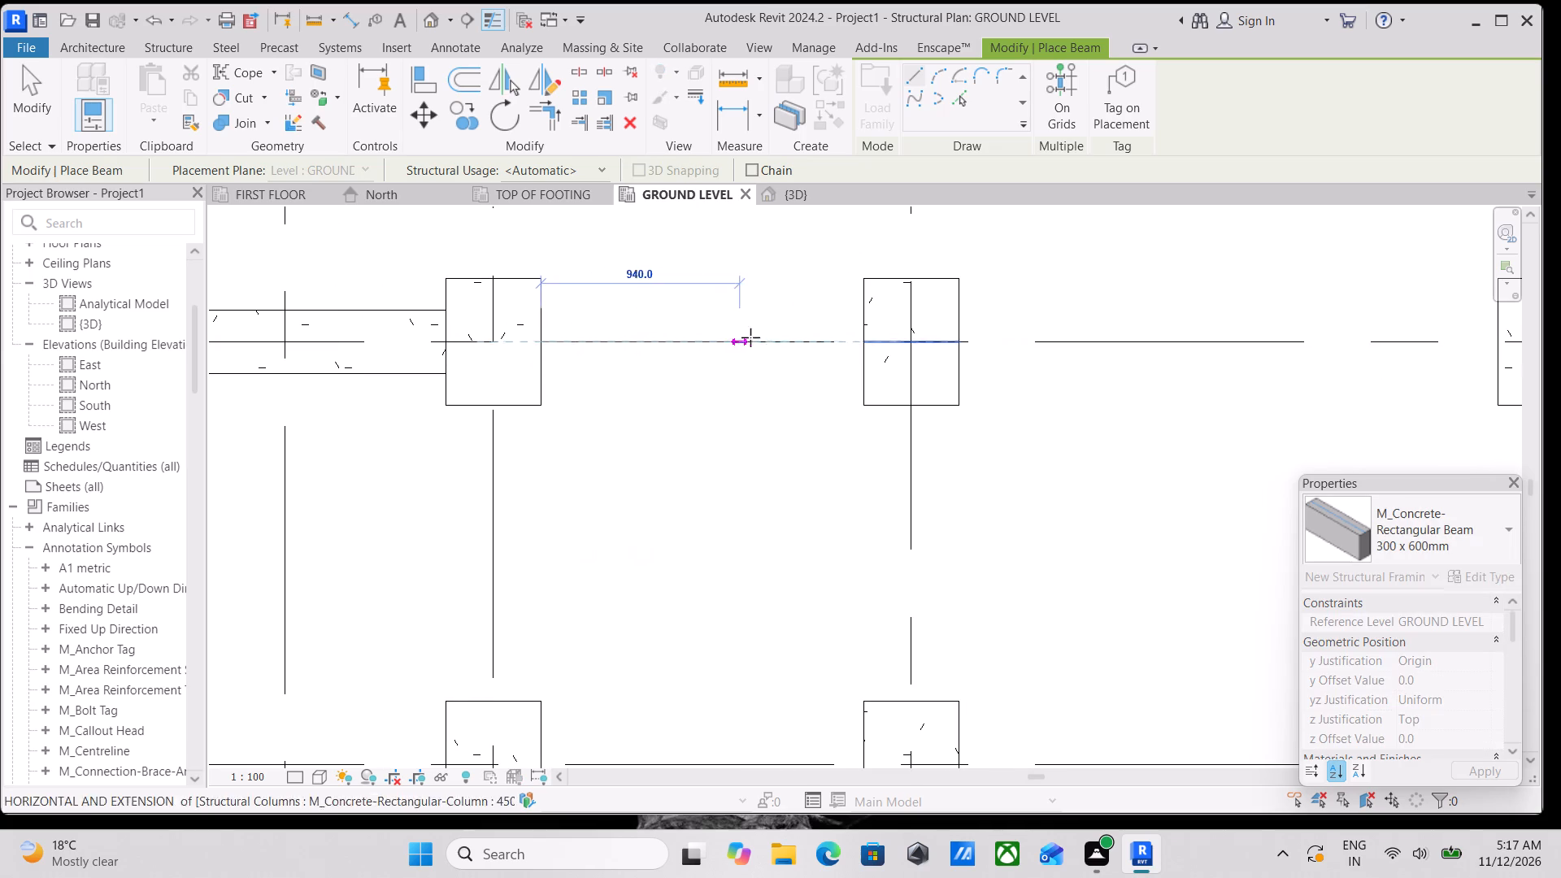
{"action": "left_click", "coordinate": [867, 341]}
{"action": "scroll", "coordinate": [867, 341], "scroll_direction": "down", "scroll_amount": 4}
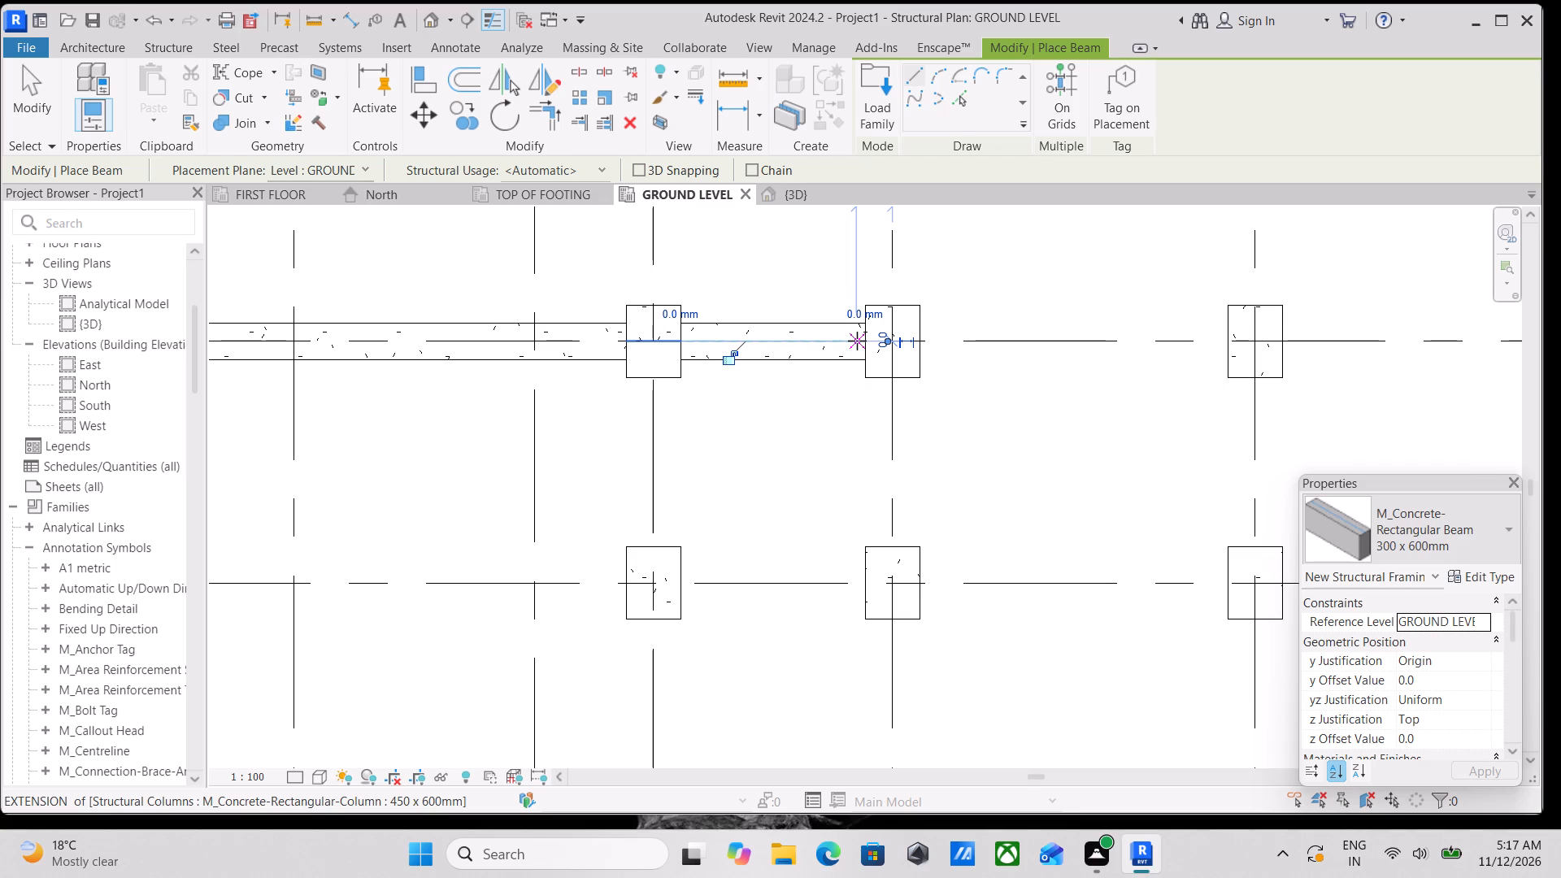
{"action": "scroll", "coordinate": [862, 655], "scroll_direction": "up", "scroll_amount": 1}
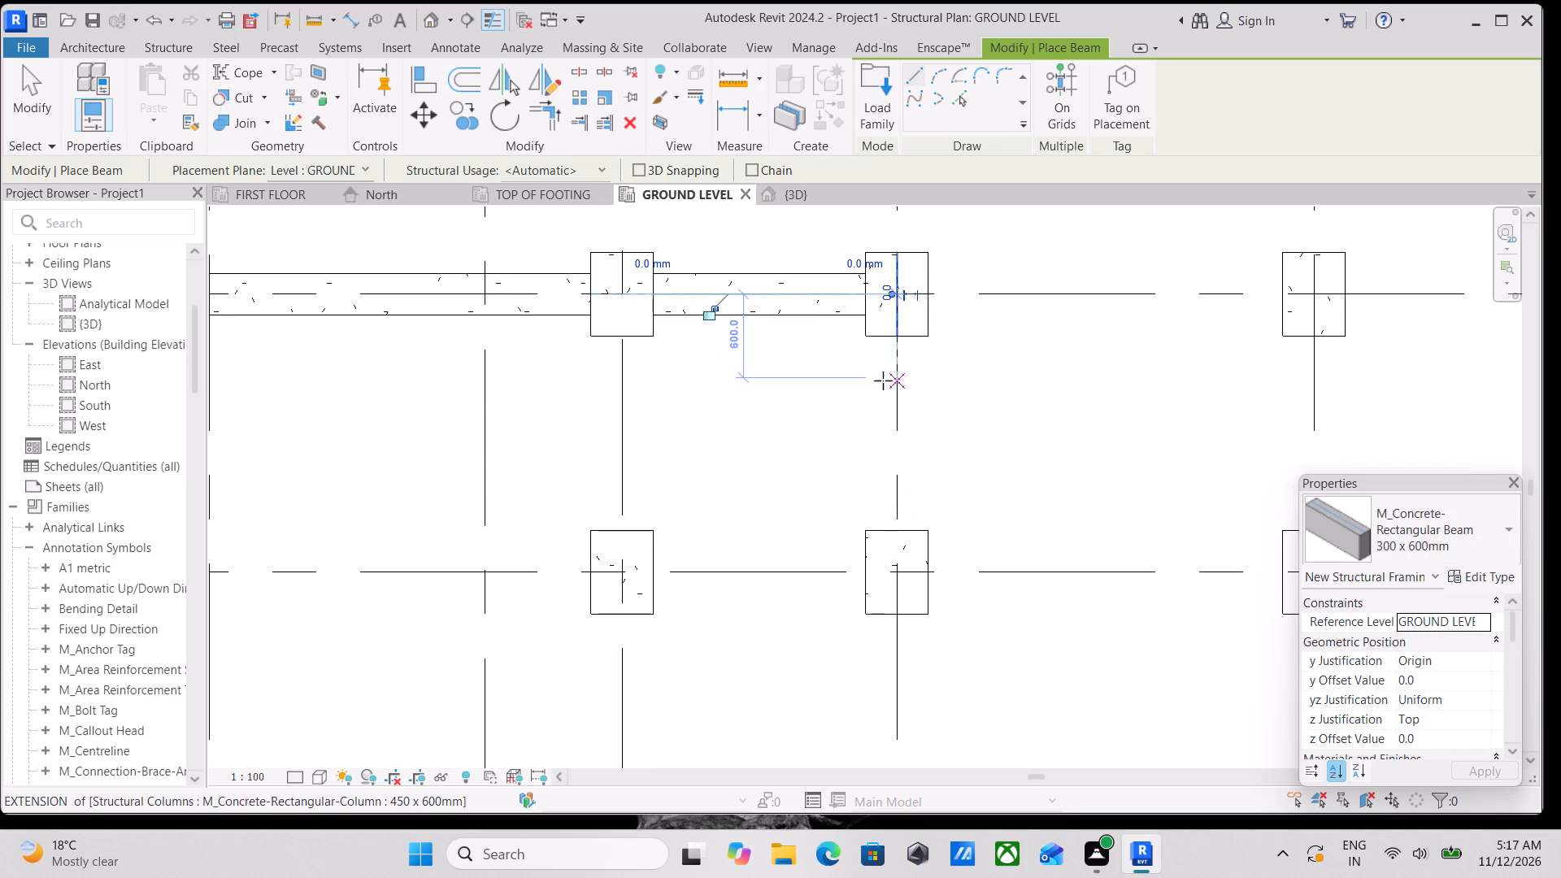
{"action": "middle_click_drag", "start_coordinate": [882, 380], "coordinate": [654, 458]}
{"action": "scroll", "coordinate": [680, 358], "scroll_direction": "up", "scroll_amount": 3}
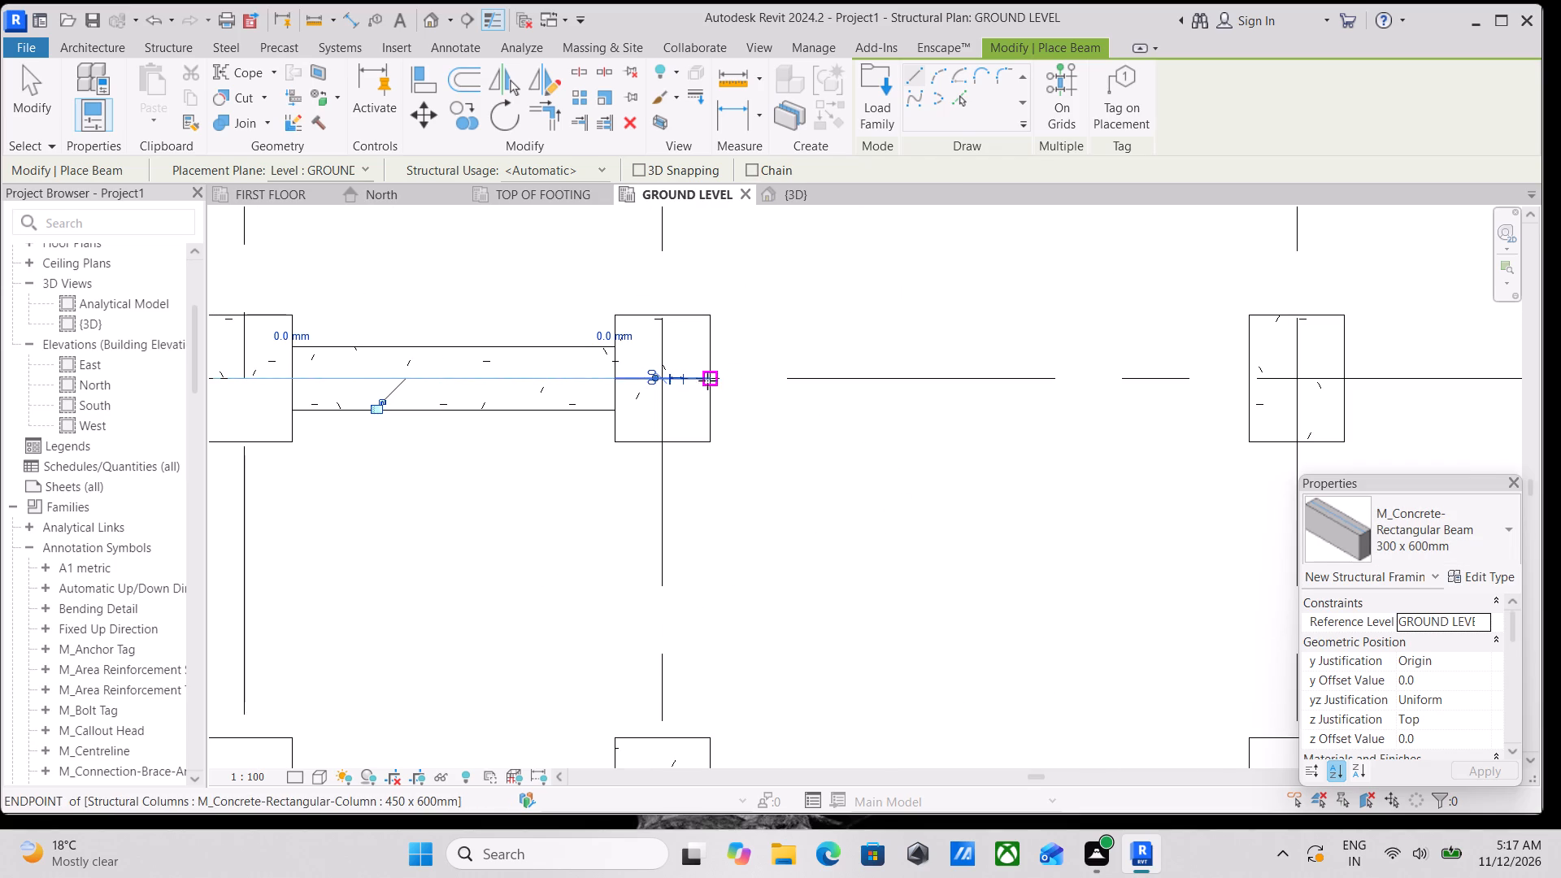
{"action": "left_click", "coordinate": [707, 376]}
{"action": "middle_click_drag", "start_coordinate": [885, 345], "coordinate": [554, 391]}
{"action": "middle_click_drag", "start_coordinate": [724, 392], "coordinate": [583, 392]}
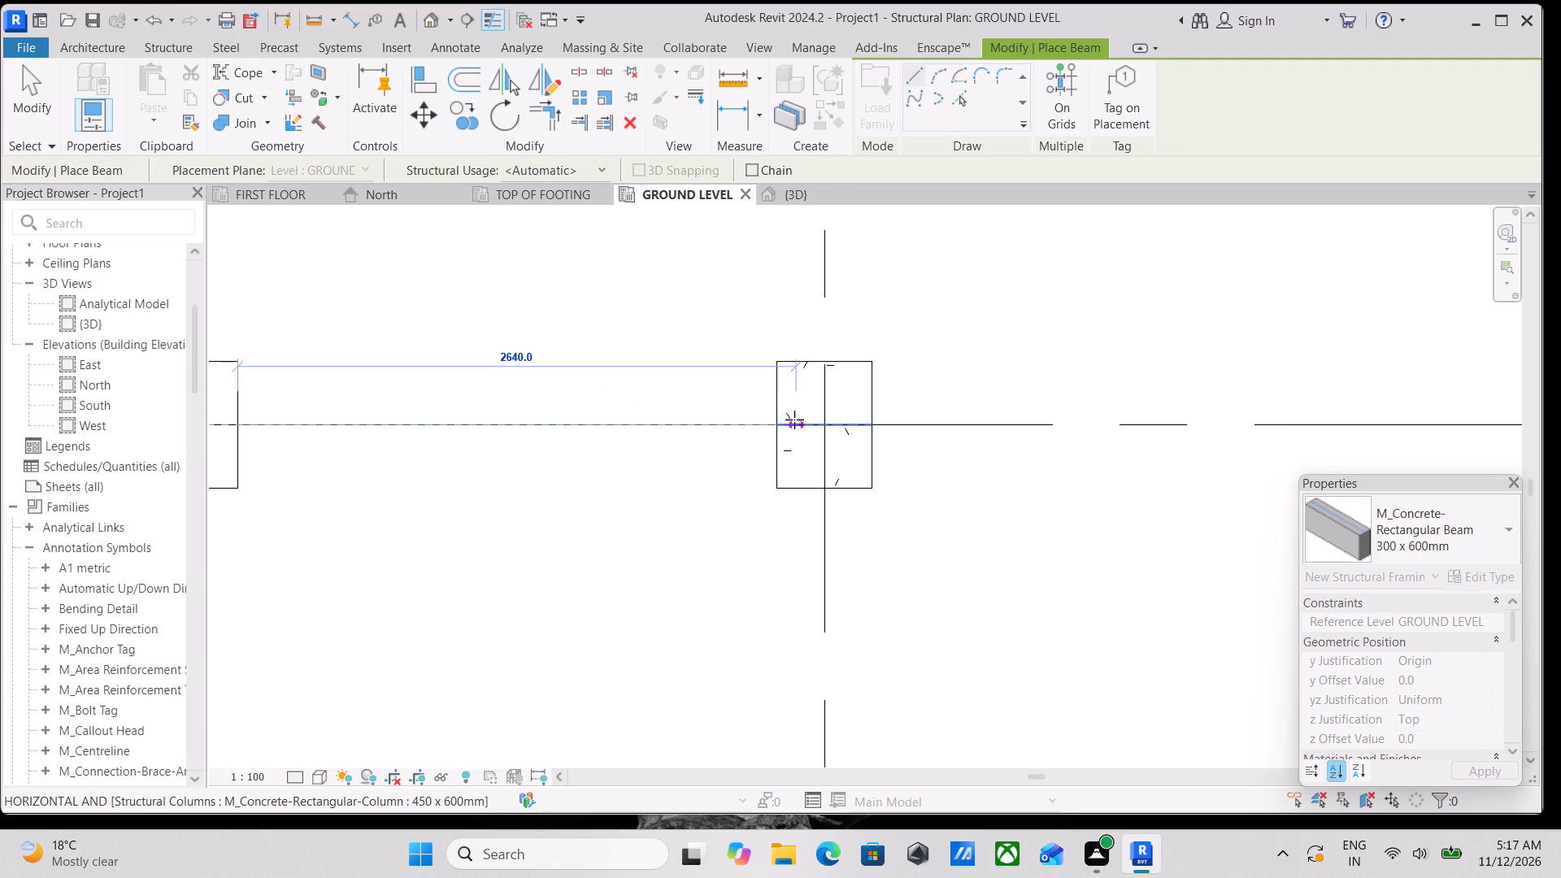
{"action": "left_click", "coordinate": [781, 427]}
Place 300 x 600mm beams along grid 6, from column A-6 to B-6 and from B-6 to C-6.
{"action": "scroll", "coordinate": [781, 427], "scroll_direction": "down", "scroll_amount": 6}
{"action": "middle_click_drag", "start_coordinate": [685, 506], "coordinate": [744, 389]}
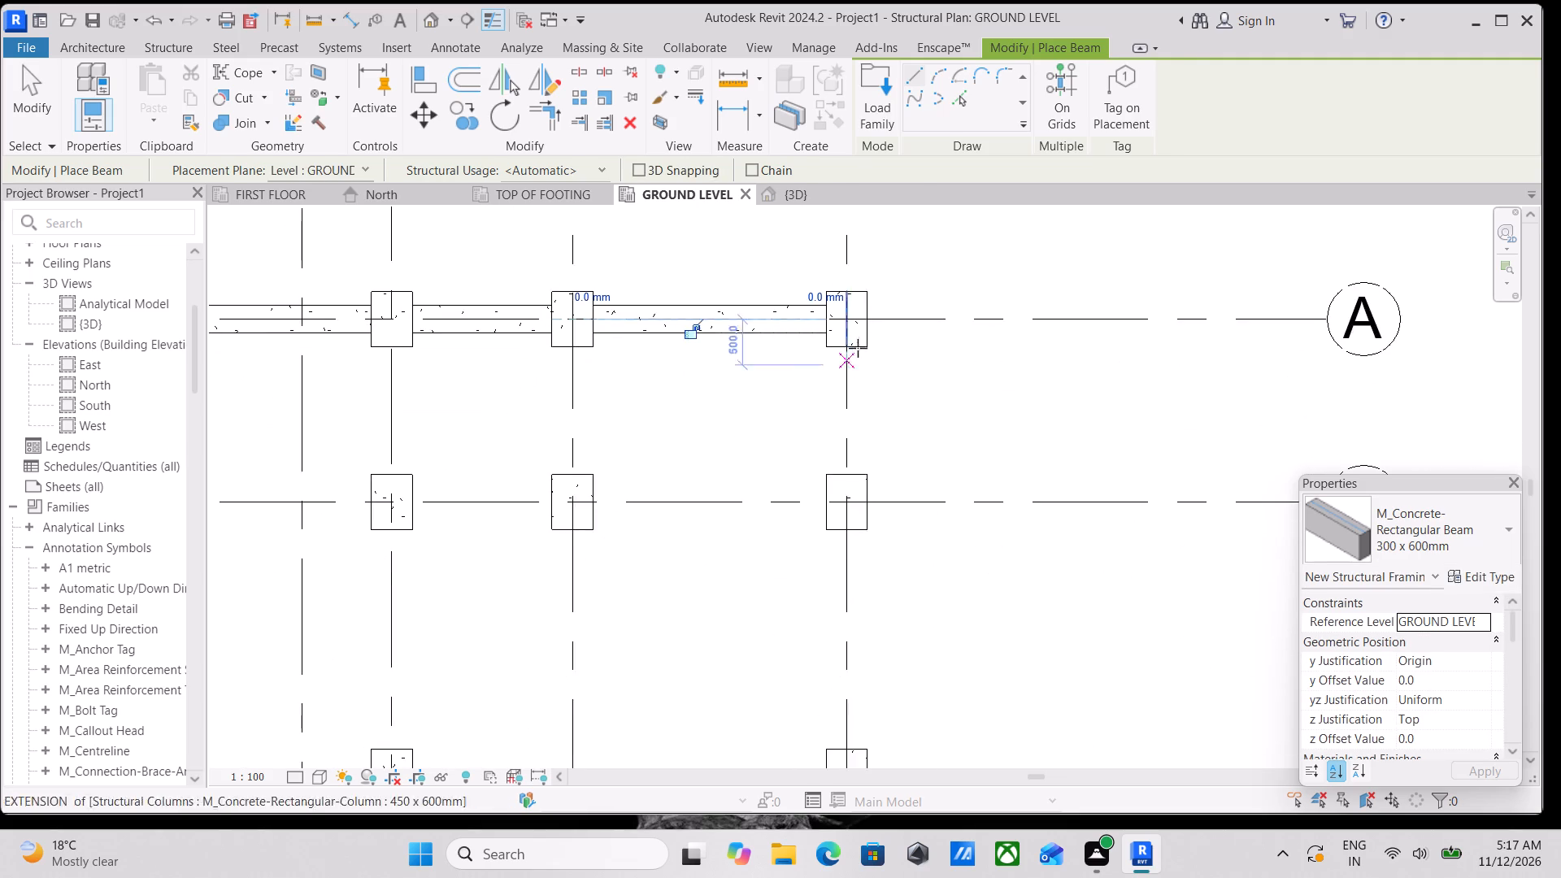
{"action": "scroll", "coordinate": [858, 343], "scroll_direction": "up", "scroll_amount": 5}
{"action": "left_click", "coordinate": [845, 345]}
{"action": "middle_click_drag", "start_coordinate": [828, 478], "coordinate": [830, 292]}
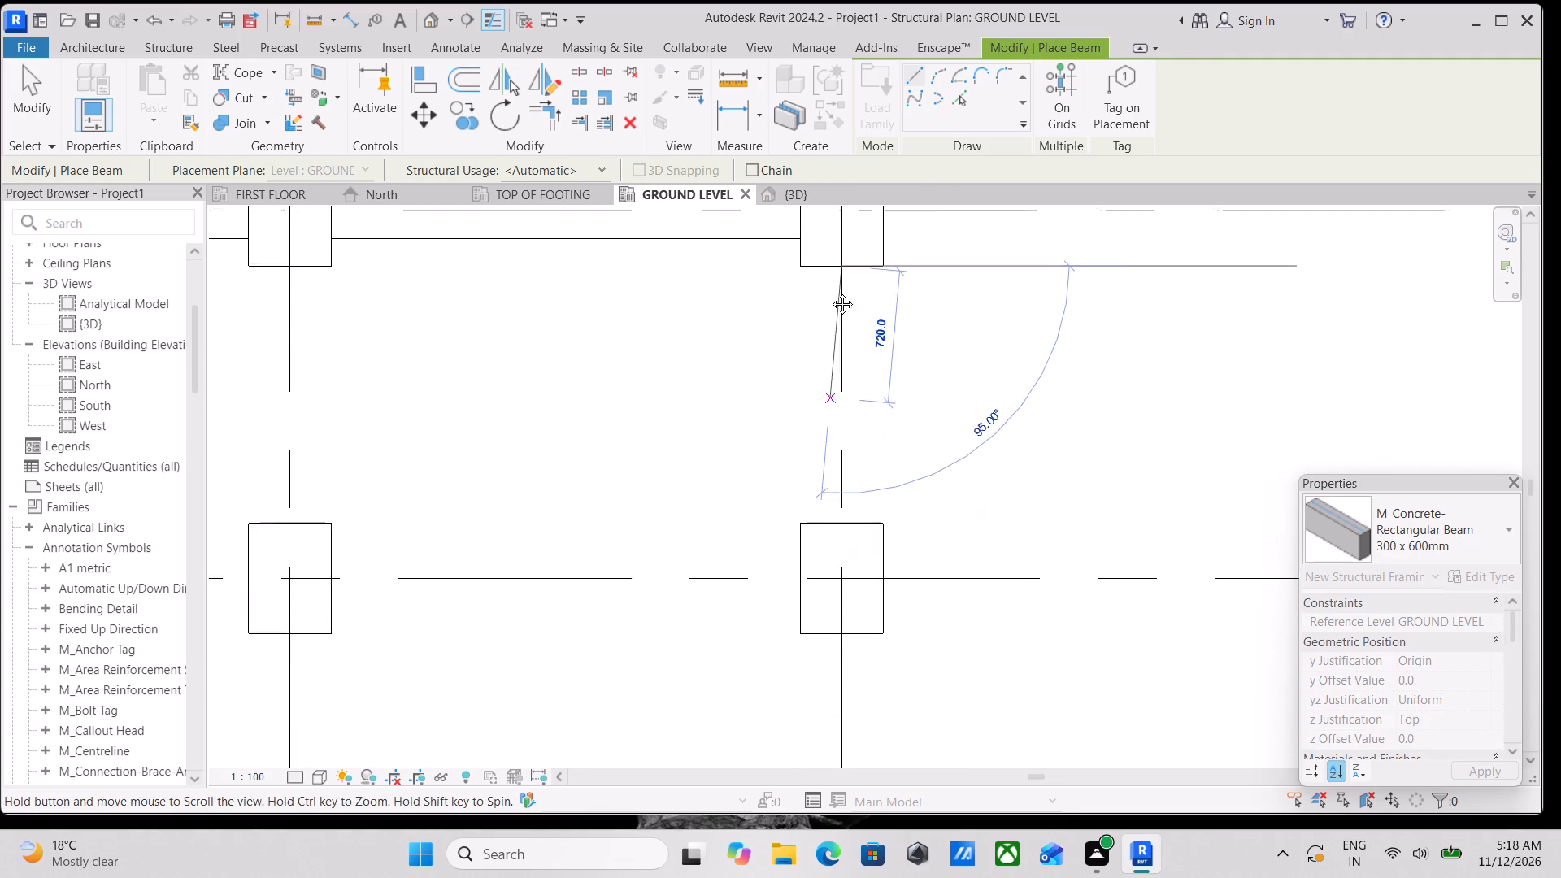
{"action": "middle_click_drag", "start_coordinate": [830, 292], "coordinate": [831, 269]}
{"action": "left_click", "coordinate": [844, 402]}
{"action": "scroll", "coordinate": [844, 397], "scroll_direction": "down", "scroll_amount": 4}
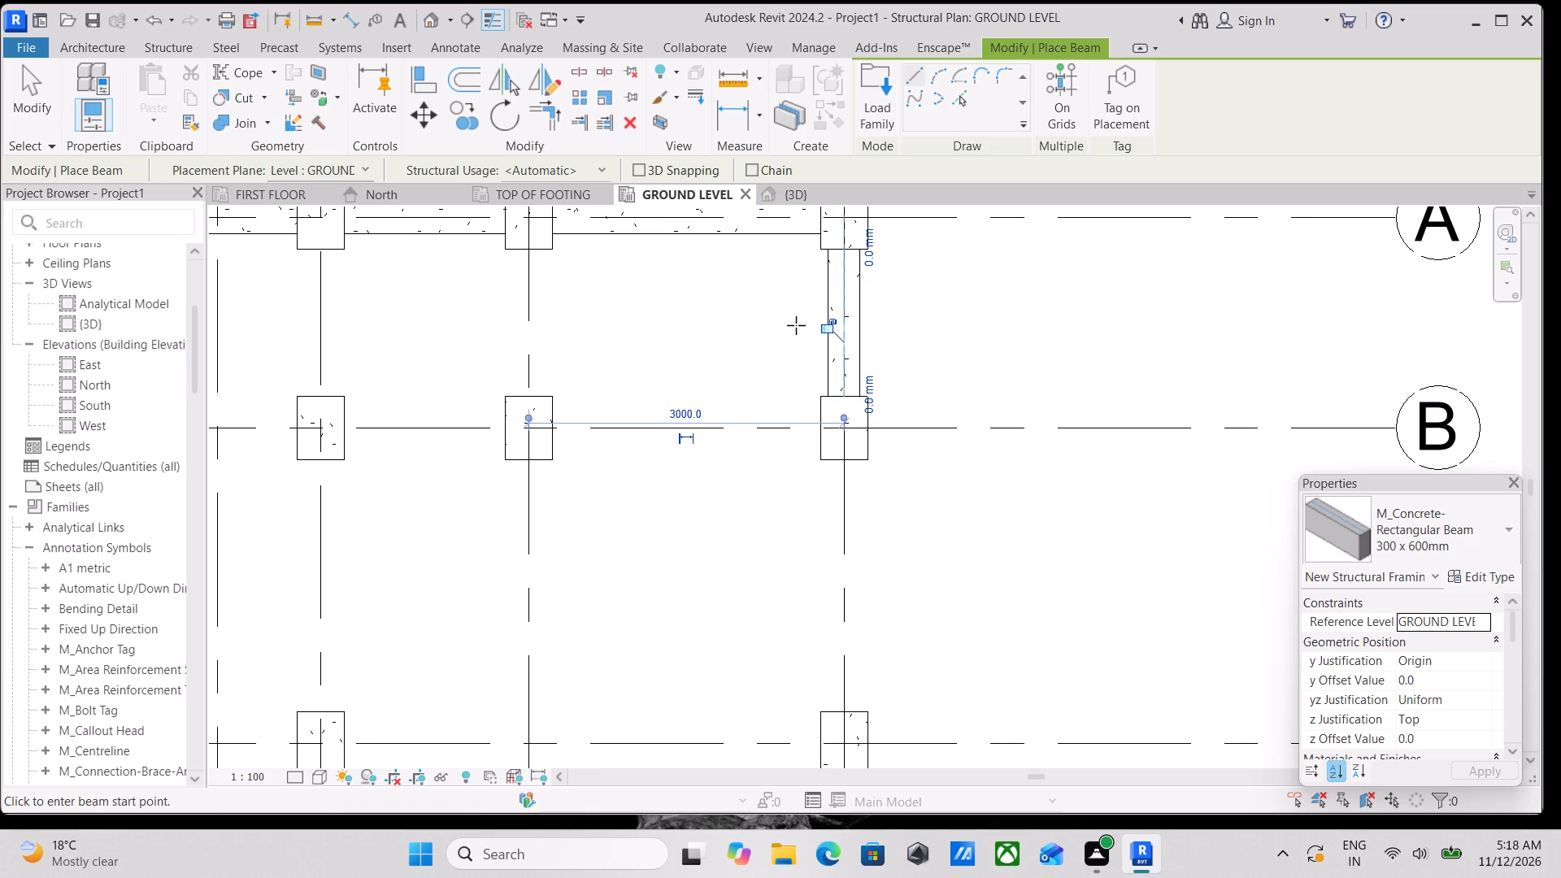
{"action": "scroll", "coordinate": [867, 472], "scroll_direction": "up", "scroll_amount": 3}
{"action": "scroll", "coordinate": [816, 425], "scroll_direction": "up", "scroll_amount": 1}
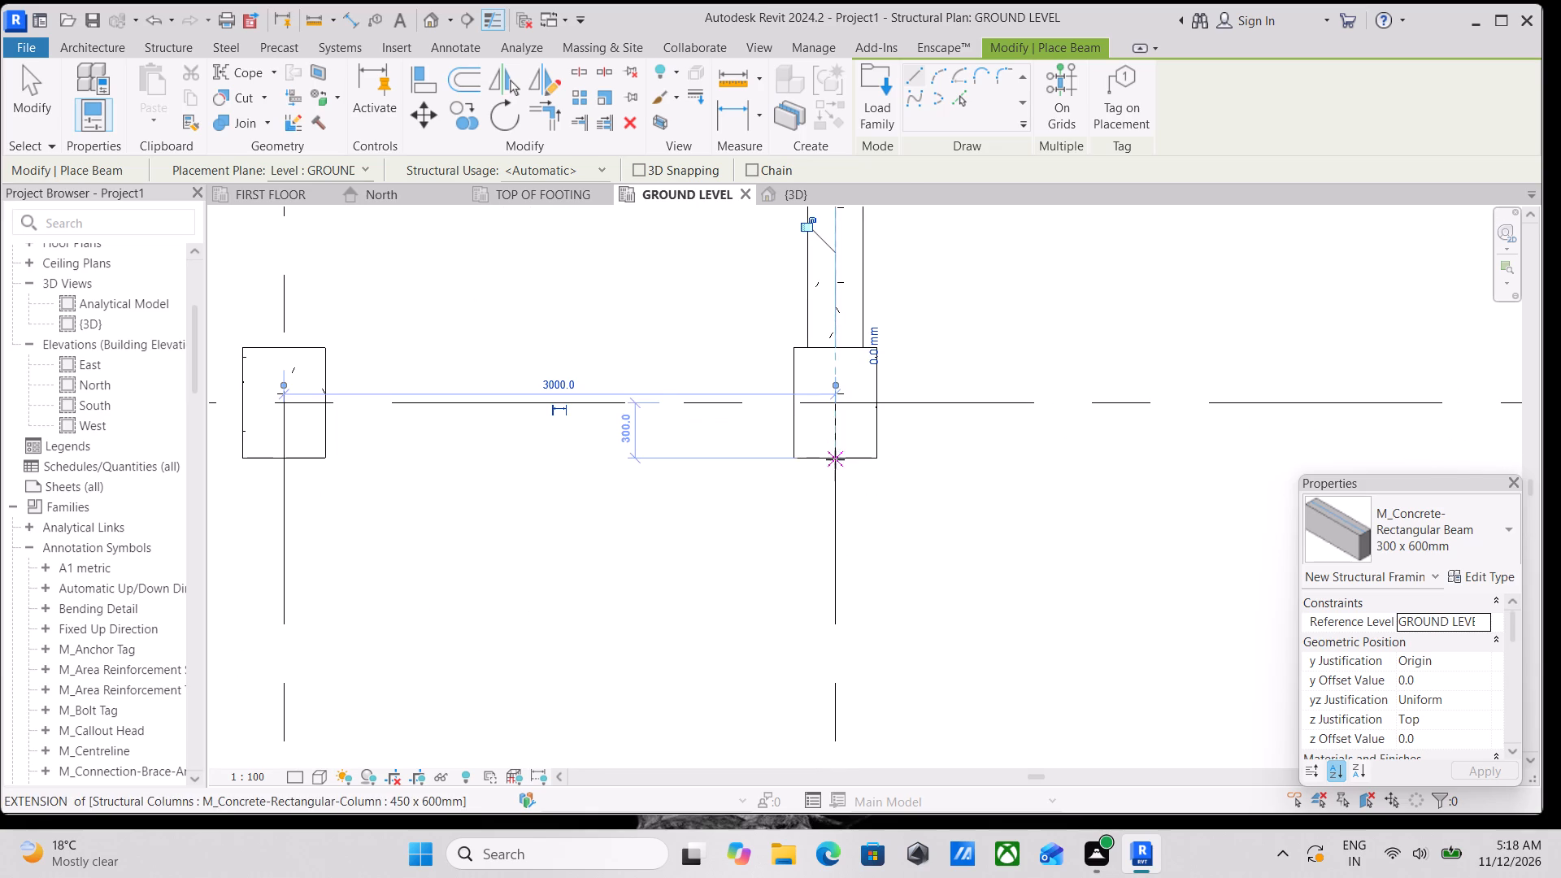
{"action": "left_click", "coordinate": [838, 452]}
{"action": "middle_click_drag", "start_coordinate": [802, 638], "coordinate": [824, 321]}
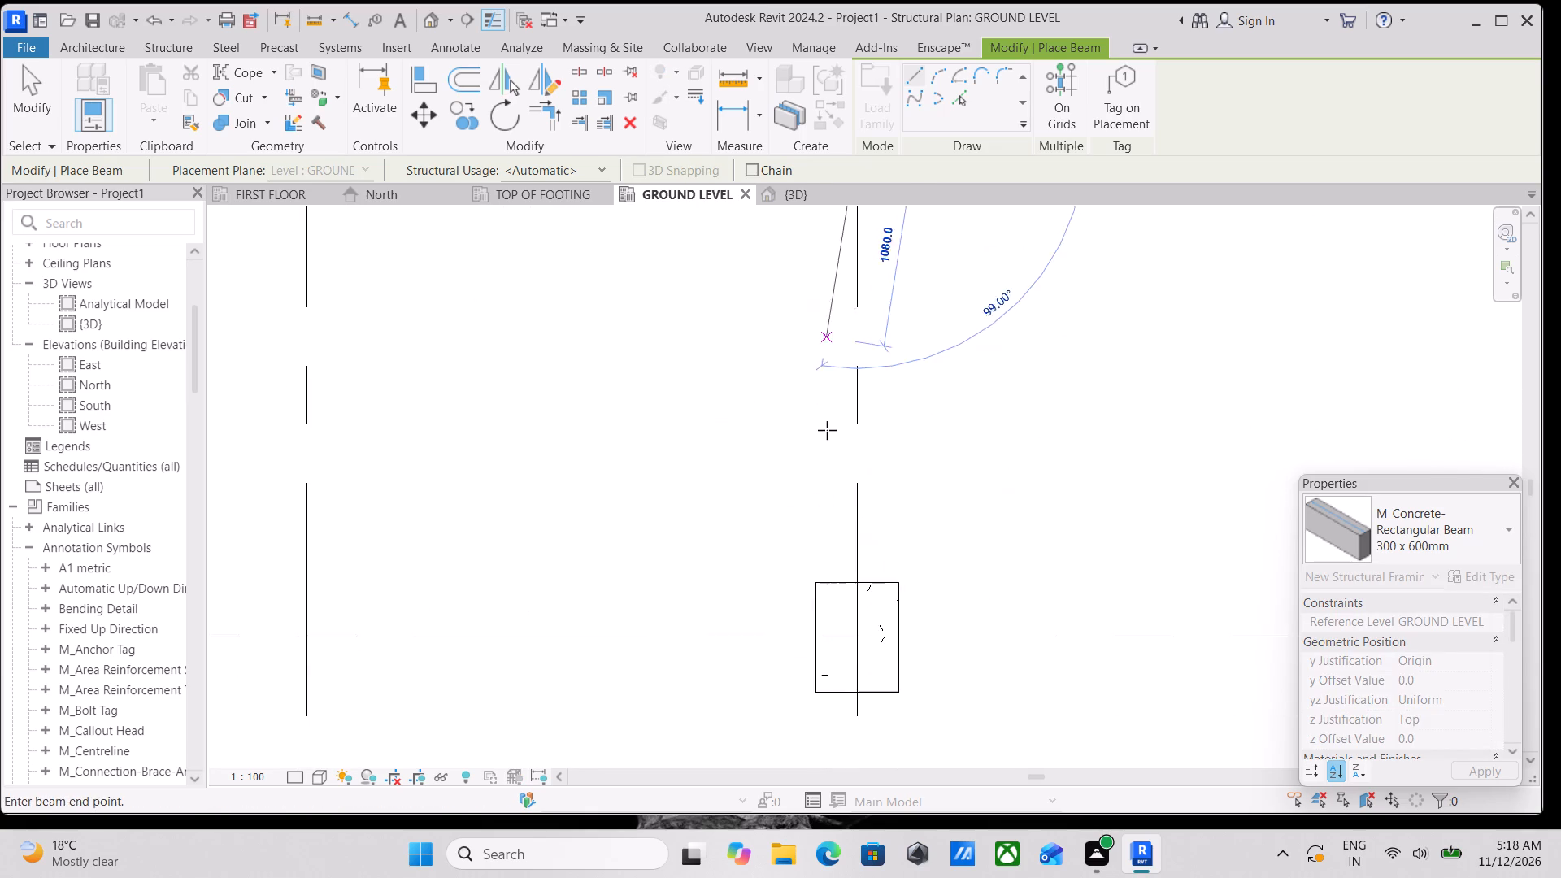
{"action": "scroll", "coordinate": [827, 507], "scroll_direction": "down", "scroll_amount": 4}
{"action": "middle_click_drag", "start_coordinate": [828, 498], "coordinate": [848, 358]}
{"action": "left_click", "coordinate": [869, 413]}
Place a 300 x 600mm beam along grid 6 between the faces of columns C-6 and D-6.
{"action": "scroll", "coordinate": [878, 388], "scroll_direction": "down", "scroll_amount": 2}
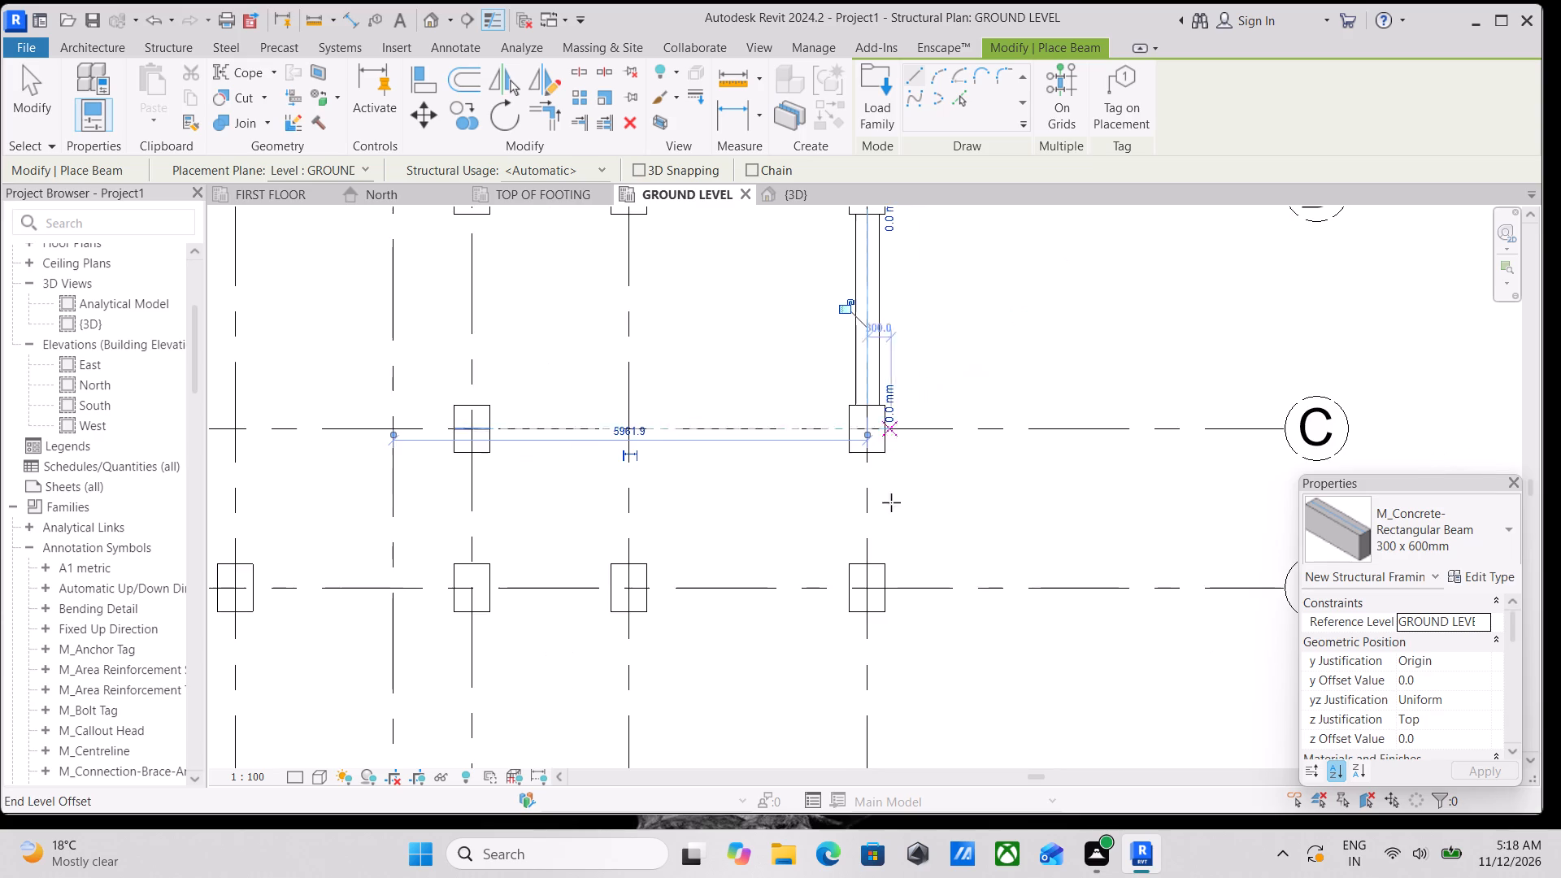
{"action": "scroll", "coordinate": [881, 446], "scroll_direction": "up", "scroll_amount": 8}
{"action": "left_click", "coordinate": [840, 446]}
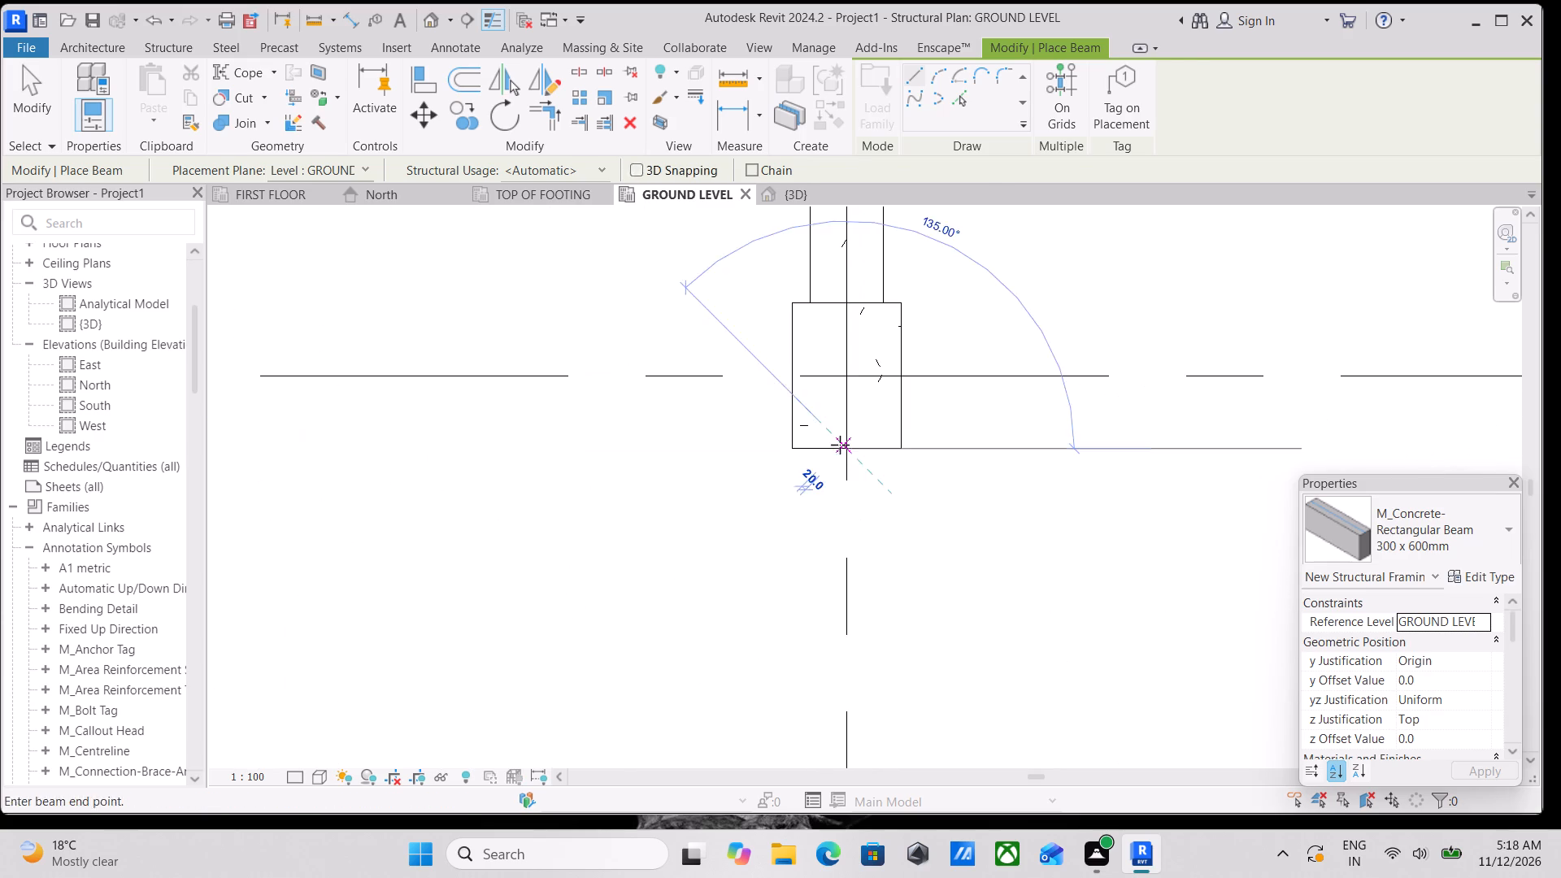
{"action": "middle_click_drag", "start_coordinate": [845, 618], "coordinate": [821, 311]}
{"action": "scroll", "coordinate": [812, 450], "scroll_direction": "down", "scroll_amount": 1}
{"action": "middle_click_drag", "start_coordinate": [812, 446], "coordinate": [812, 420]}
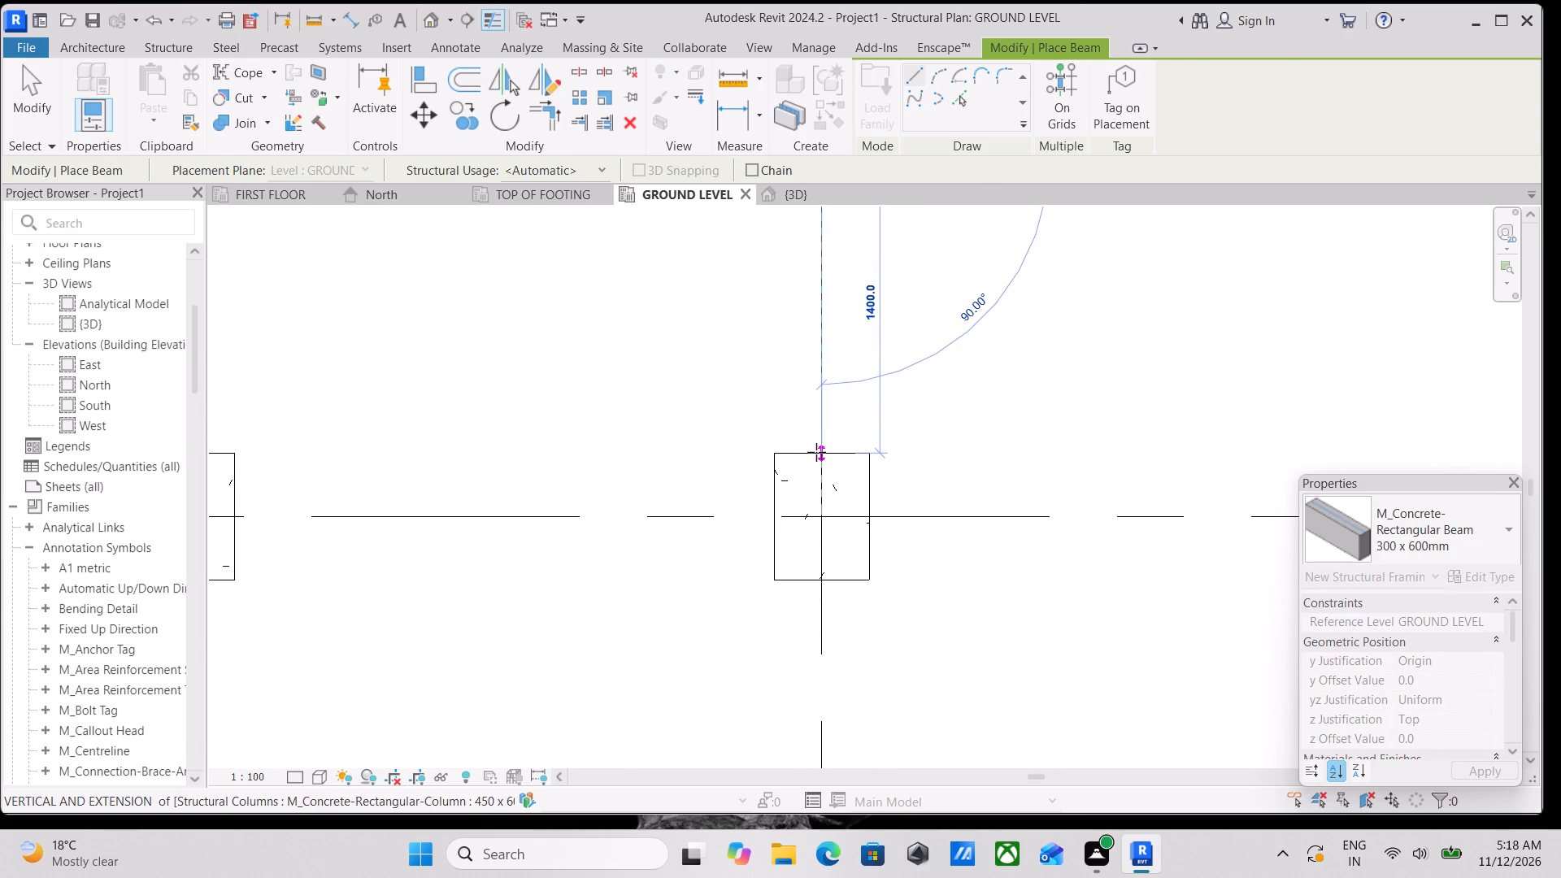
{"action": "left_click", "coordinate": [823, 456]}
Place 300 x 600mm beams along grid D, from column D-6 to D-5 and from D-5 to D-4.
{"action": "scroll", "coordinate": [792, 510], "scroll_direction": "down", "scroll_amount": 1}
{"action": "middle_click_drag", "start_coordinate": [793, 508], "coordinate": [827, 502]}
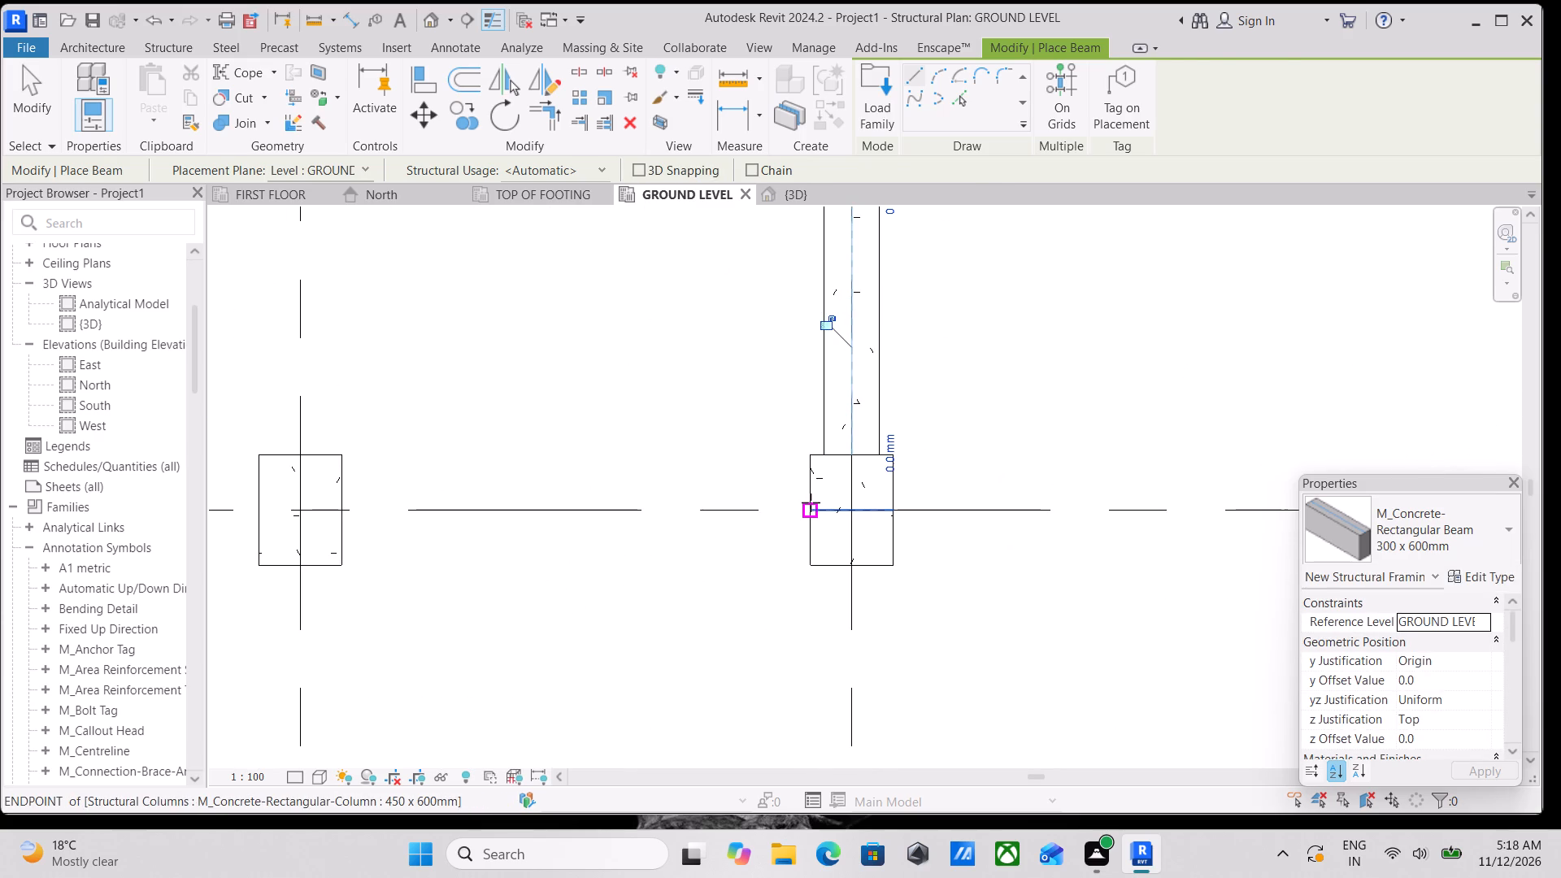
{"action": "left_click", "coordinate": [811, 503]}
{"action": "middle_click_drag", "start_coordinate": [544, 502], "coordinate": [704, 516]}
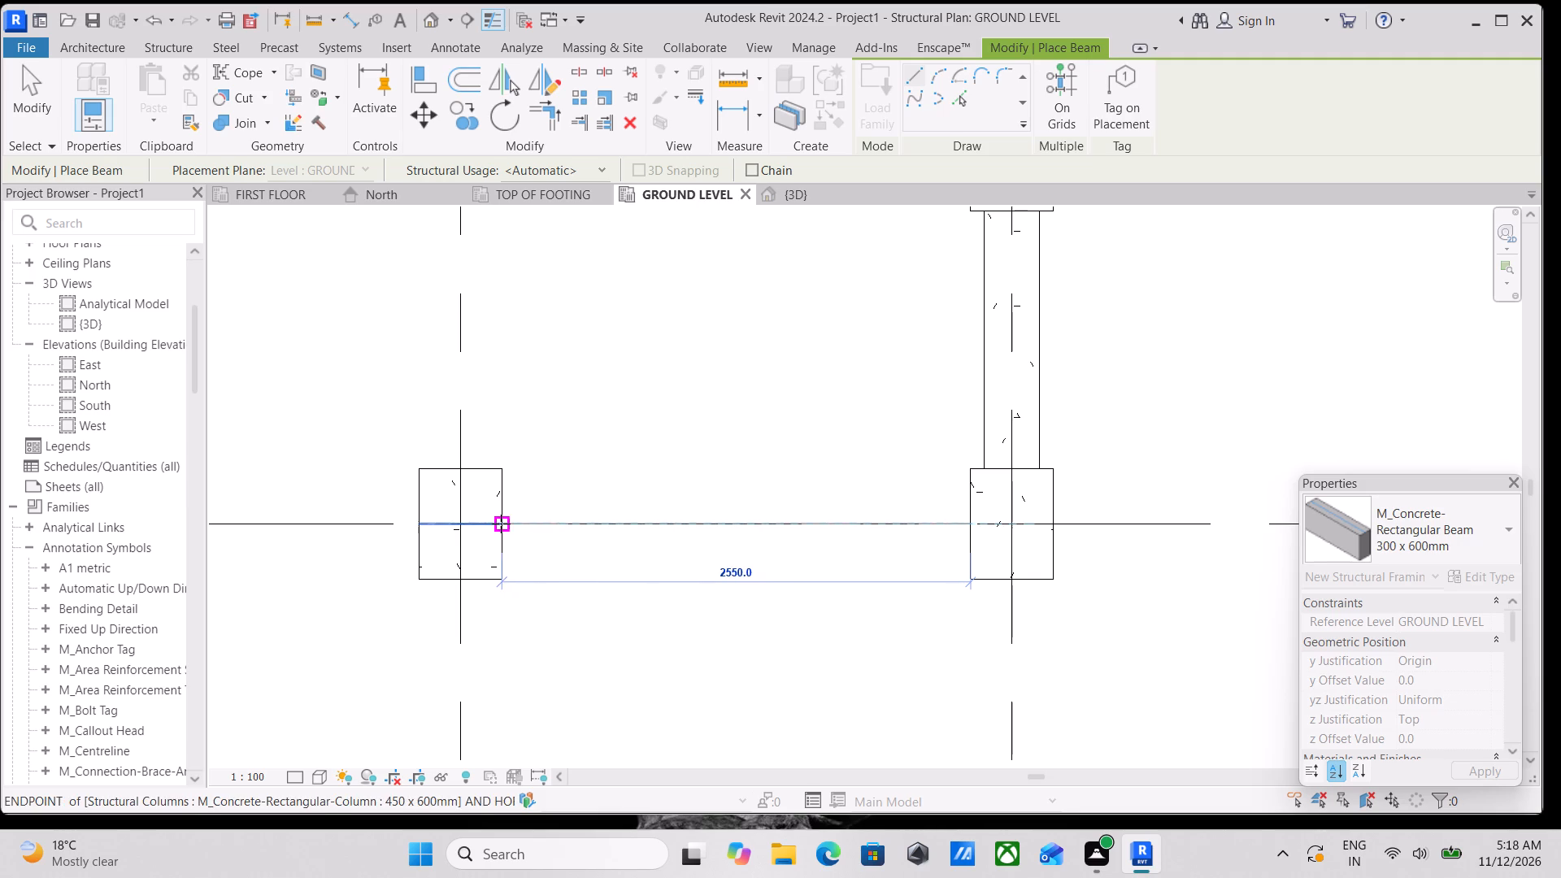
{"action": "left_click", "coordinate": [501, 524]}
{"action": "scroll", "coordinate": [580, 493], "scroll_direction": "down", "scroll_amount": 2}
{"action": "middle_click_drag", "start_coordinate": [580, 492], "coordinate": [1033, 411]}
{"action": "middle_click_drag", "start_coordinate": [902, 453], "coordinate": [992, 482]}
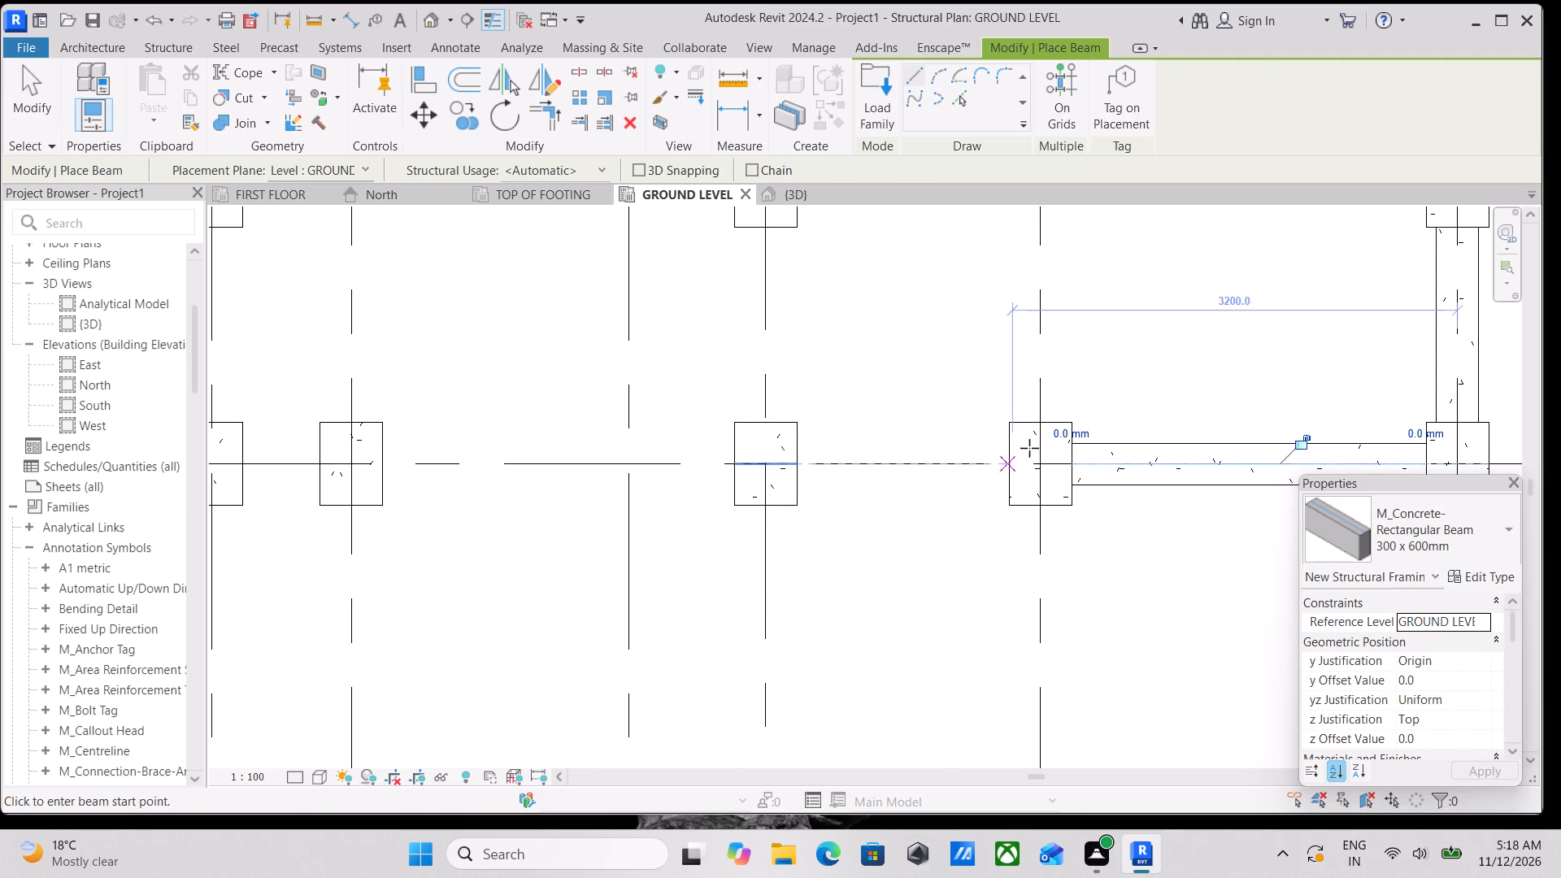
{"action": "scroll", "coordinate": [1020, 459], "scroll_direction": "up", "scroll_amount": 1}
{"action": "left_click", "coordinate": [1013, 463]}
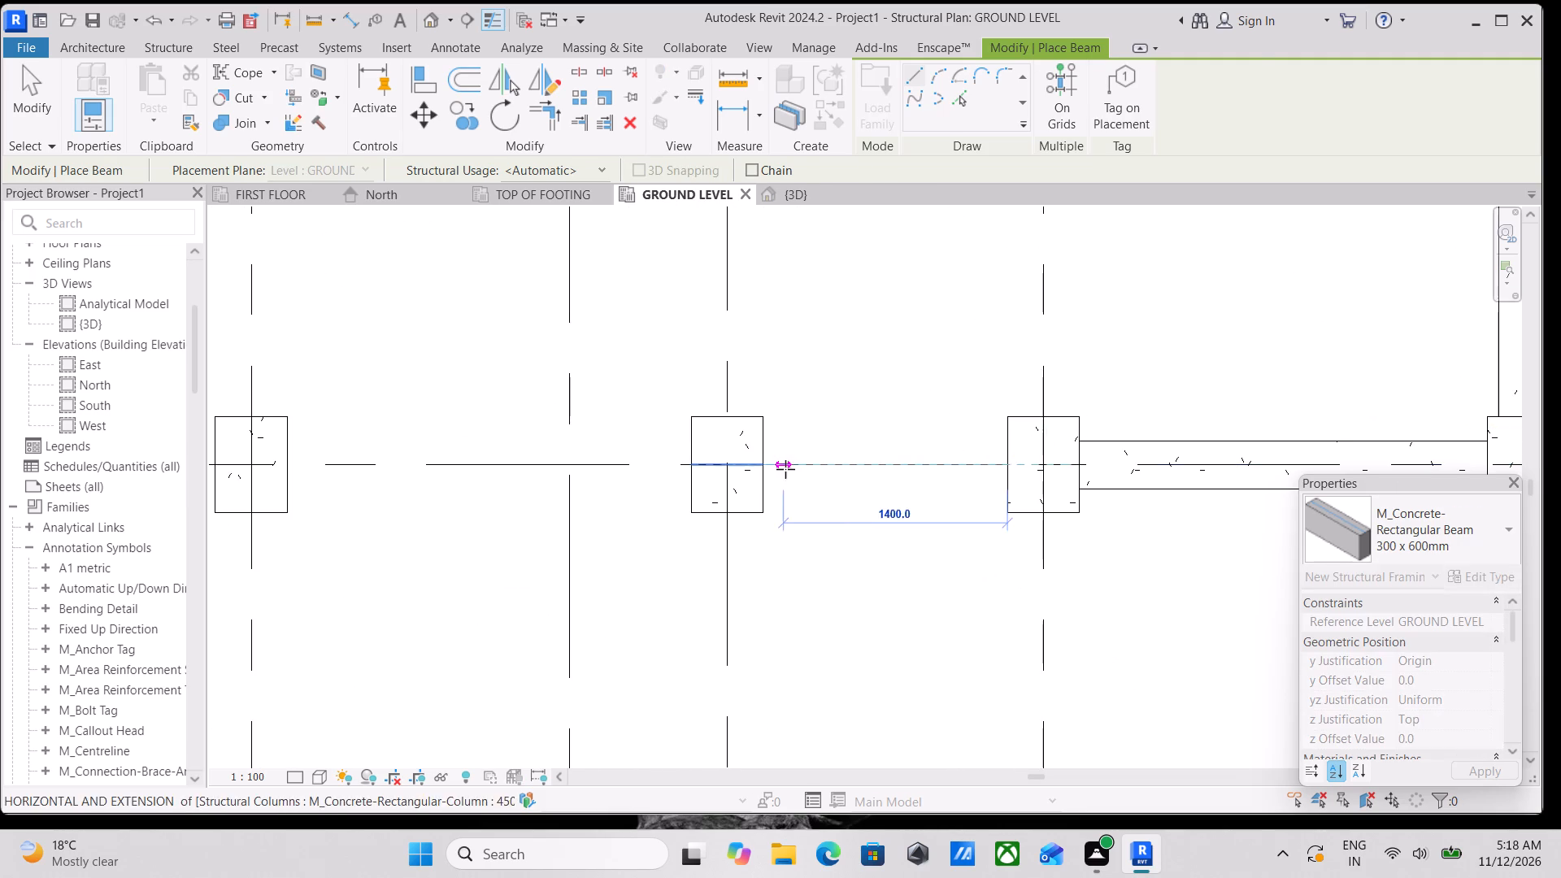
{"action": "middle_click_drag", "start_coordinate": [785, 468], "coordinate": [839, 467]}
{"action": "left_click", "coordinate": [817, 460]}
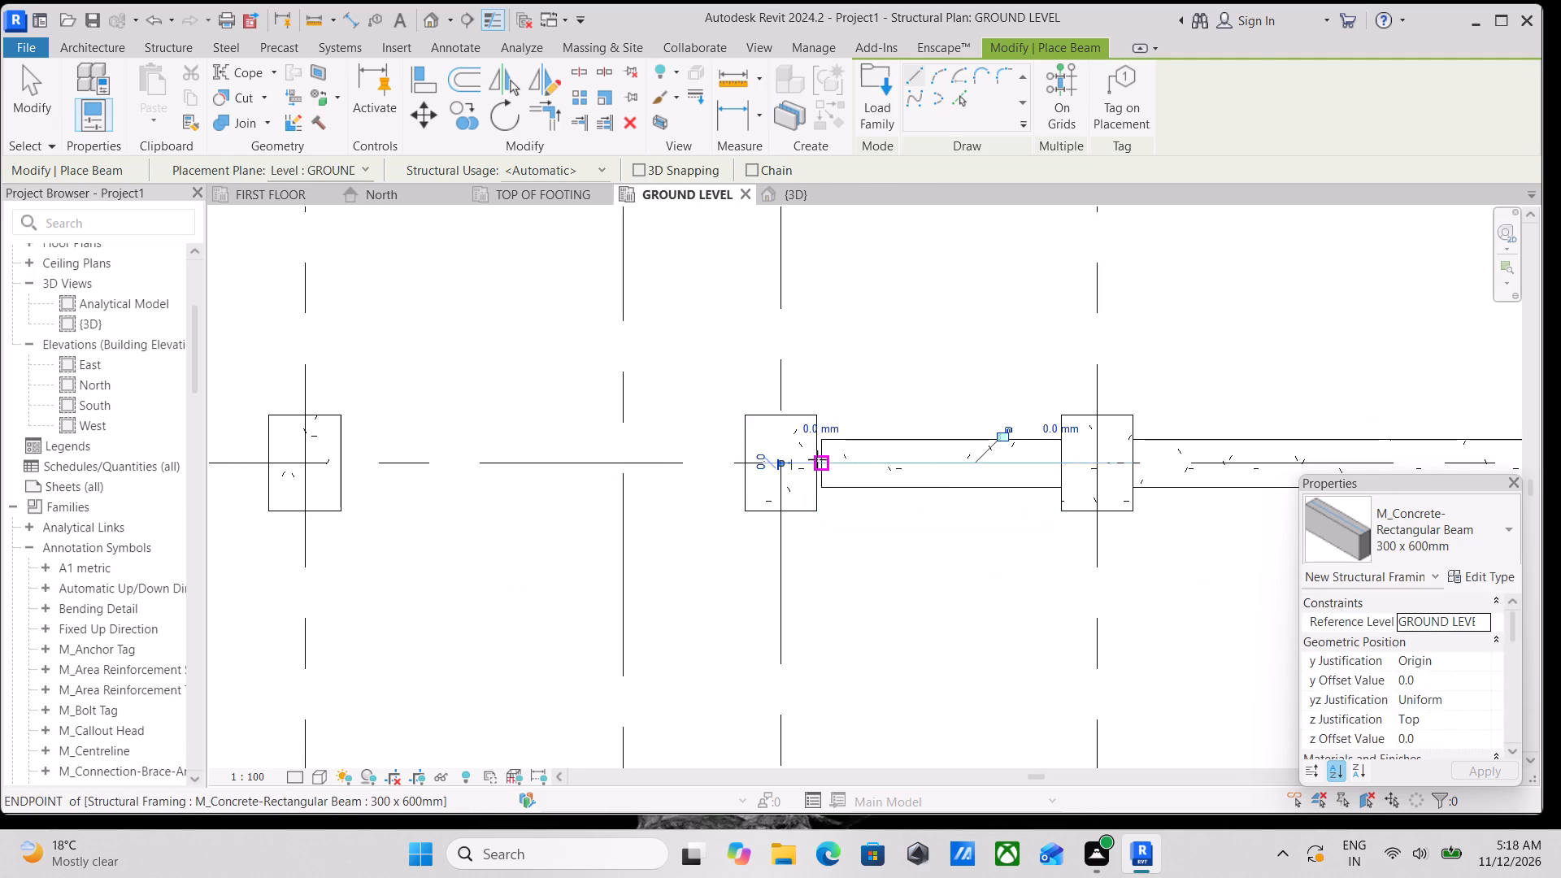
Extend the D-5 to D-4 beam's end to meet the face of column D-4, closing the small gap.
{"action": "scroll", "coordinate": [817, 459], "scroll_direction": "down", "scroll_amount": 2}
{"action": "middle_click_drag", "start_coordinate": [817, 459], "coordinate": [898, 480]}
{"action": "scroll", "coordinate": [872, 508], "scroll_direction": "up", "scroll_amount": 3}
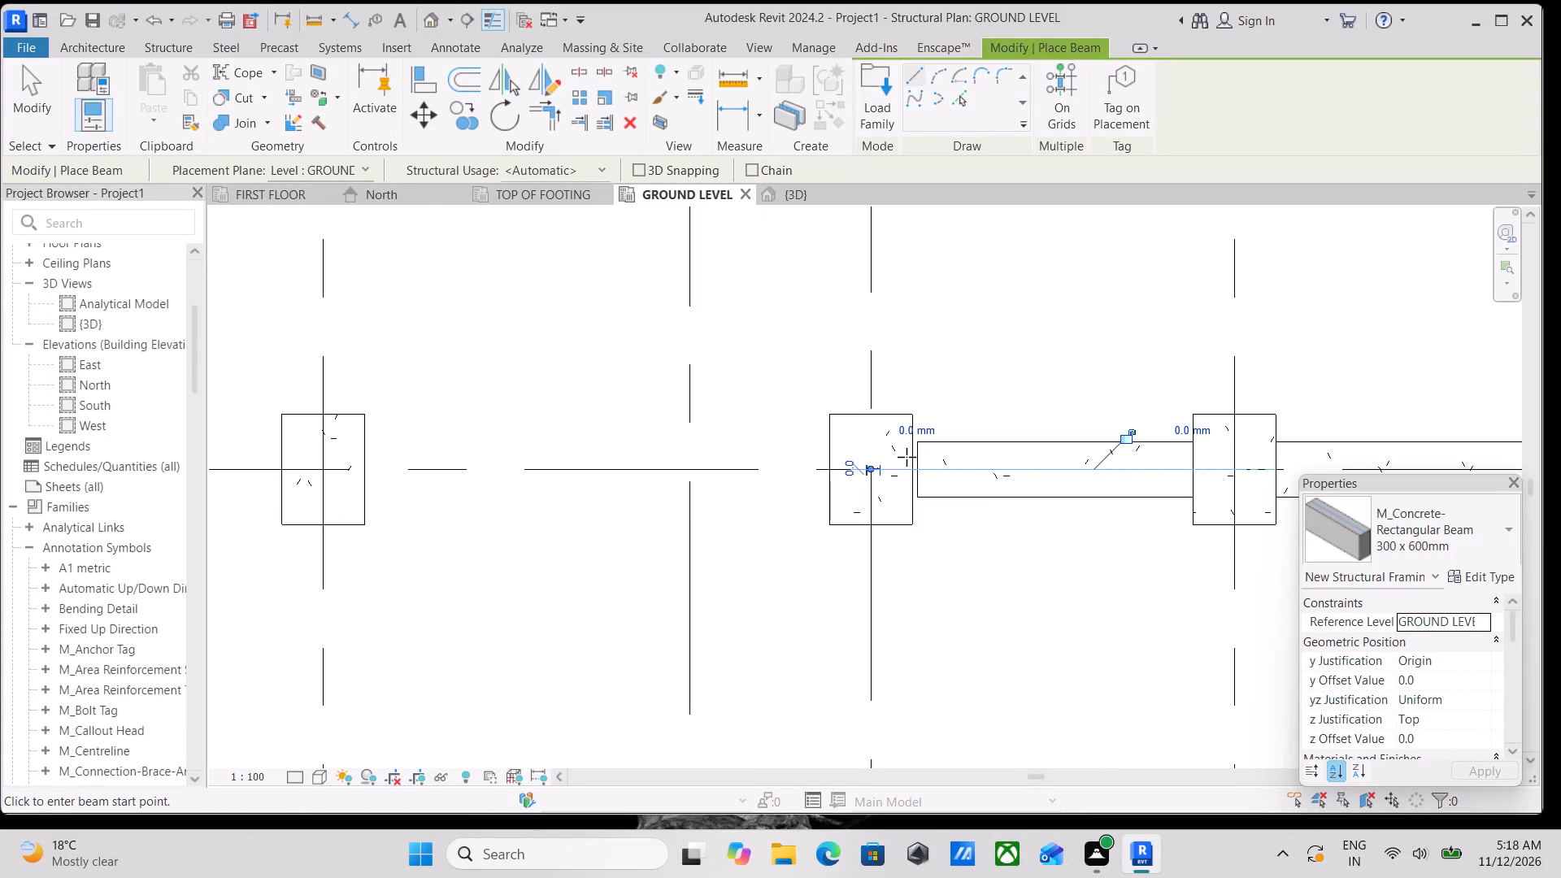
{"action": "key", "text": "Escape"}
{"action": "key", "text": "Escape"}
{"action": "left_click", "coordinate": [958, 445]}
{"action": "scroll", "coordinate": [927, 488], "scroll_direction": "up", "scroll_amount": 4}
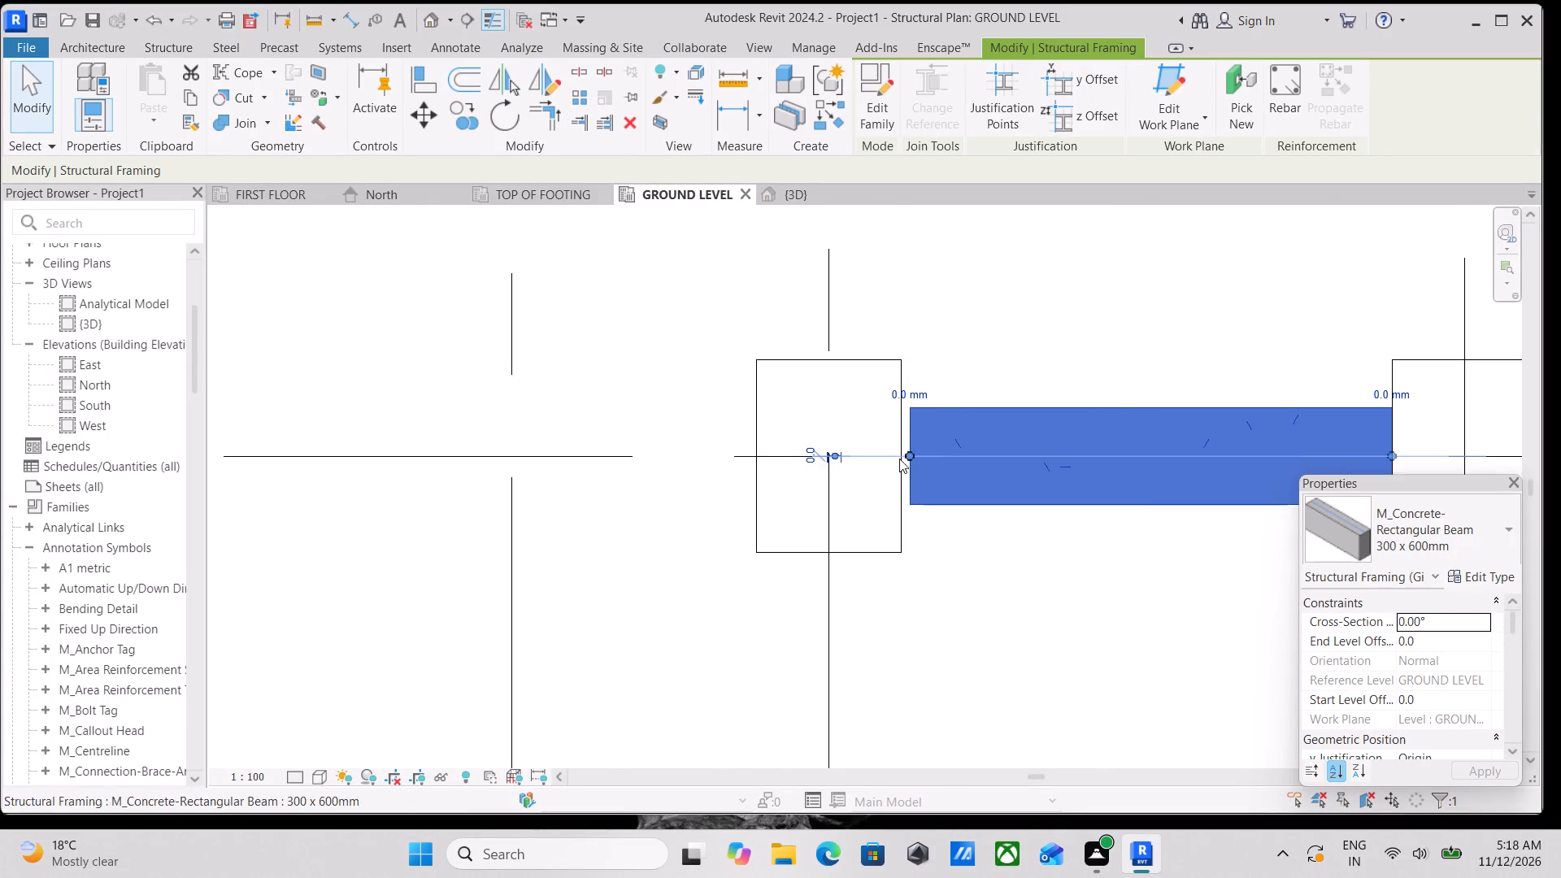
{"action": "scroll", "coordinate": [899, 459], "scroll_direction": "up", "scroll_amount": 6}
{"action": "left_click_drag", "start_coordinate": [919, 447], "coordinate": [894, 449]}
{"action": "scroll", "coordinate": [894, 449], "scroll_direction": "down", "scroll_amount": 4}
{"action": "key", "text": "grave"}
{"action": "key", "text": "Escape"}
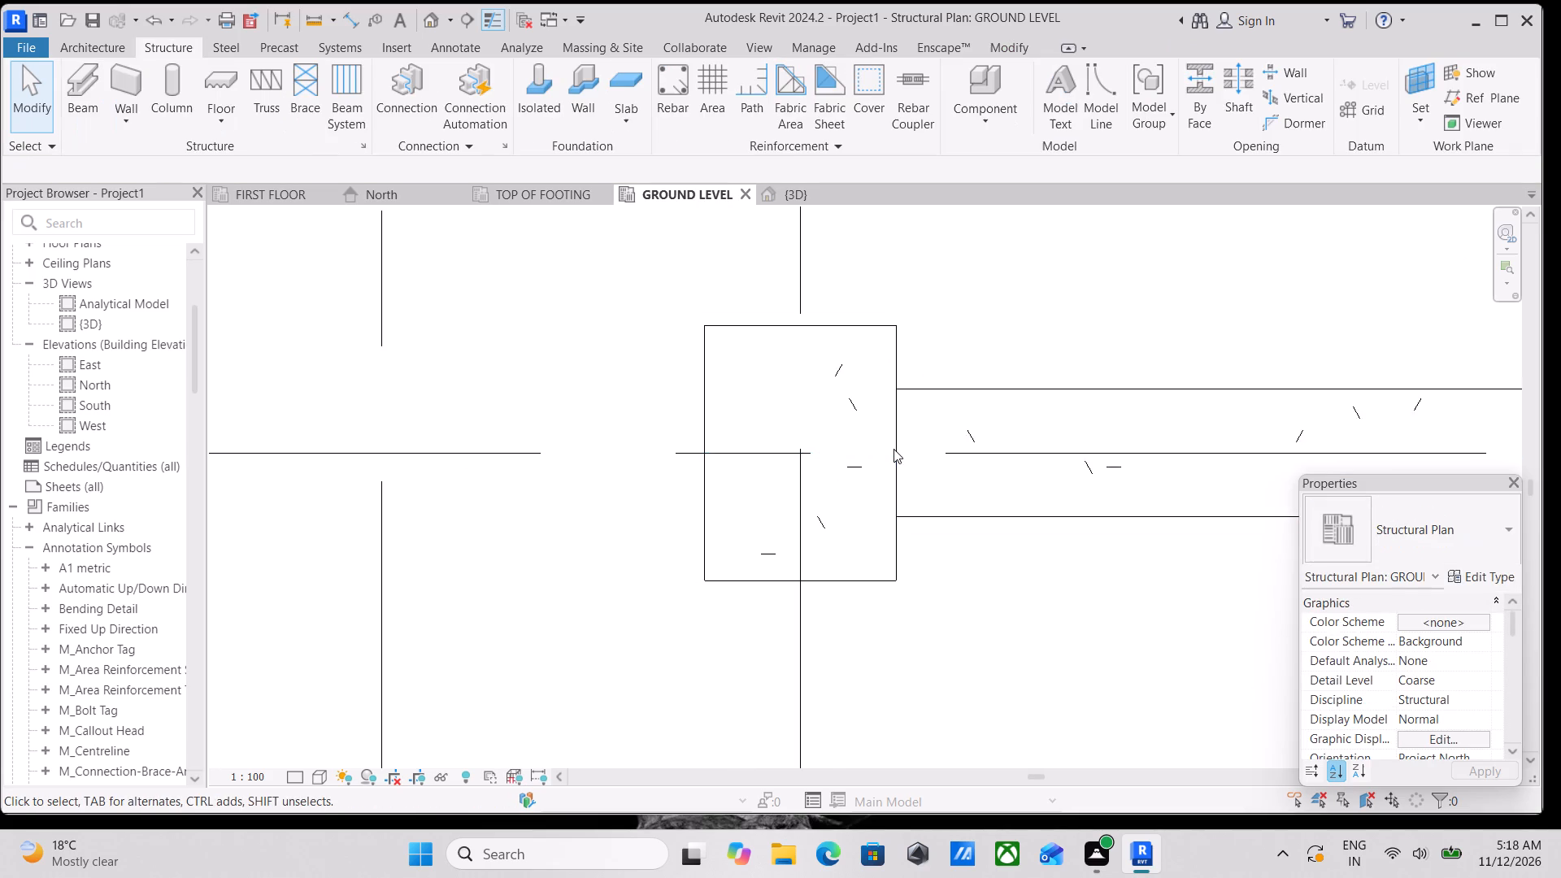
Place a 300 x 600mm beam along grid D between the faces of columns D-4 and D-2.
{"action": "scroll", "coordinate": [894, 449], "scroll_direction": "down", "scroll_amount": 3}
{"action": "middle_click_drag", "start_coordinate": [905, 456], "coordinate": [917, 467]}
{"action": "type", "text": "BM"}
{"action": "scroll", "coordinate": [921, 467], "scroll_direction": "down", "scroll_amount": 2}
{"action": "middle_click_drag", "start_coordinate": [913, 461], "coordinate": [1132, 439]}
{"action": "scroll", "coordinate": [1132, 439], "scroll_direction": "down", "scroll_amount": 1}
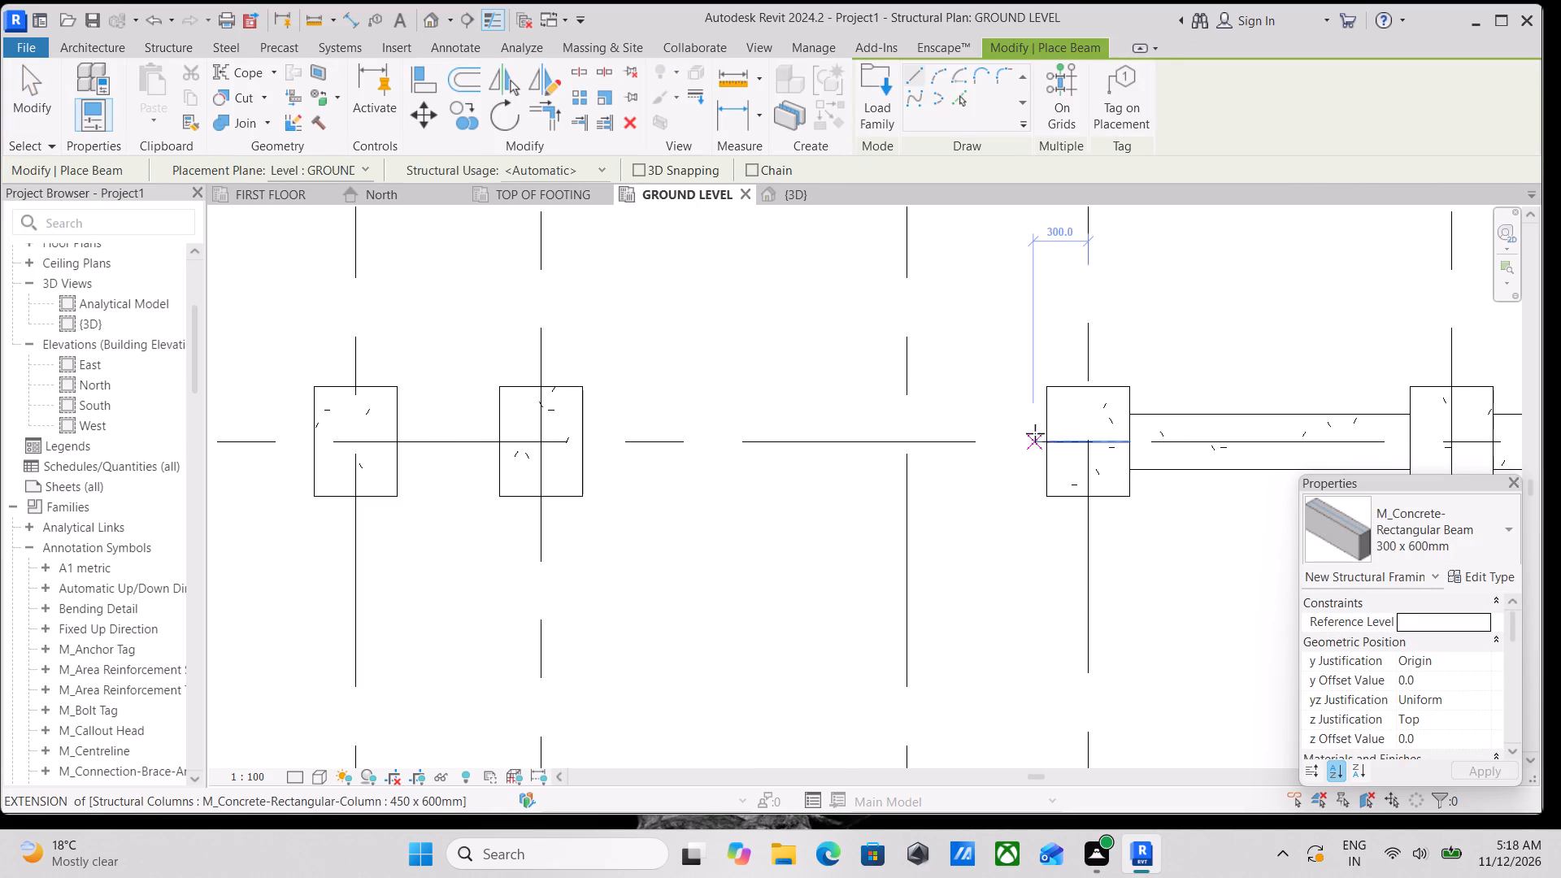
{"action": "left_click", "coordinate": [1054, 443]}
{"action": "middle_click_drag", "start_coordinate": [807, 444], "coordinate": [1016, 447]}
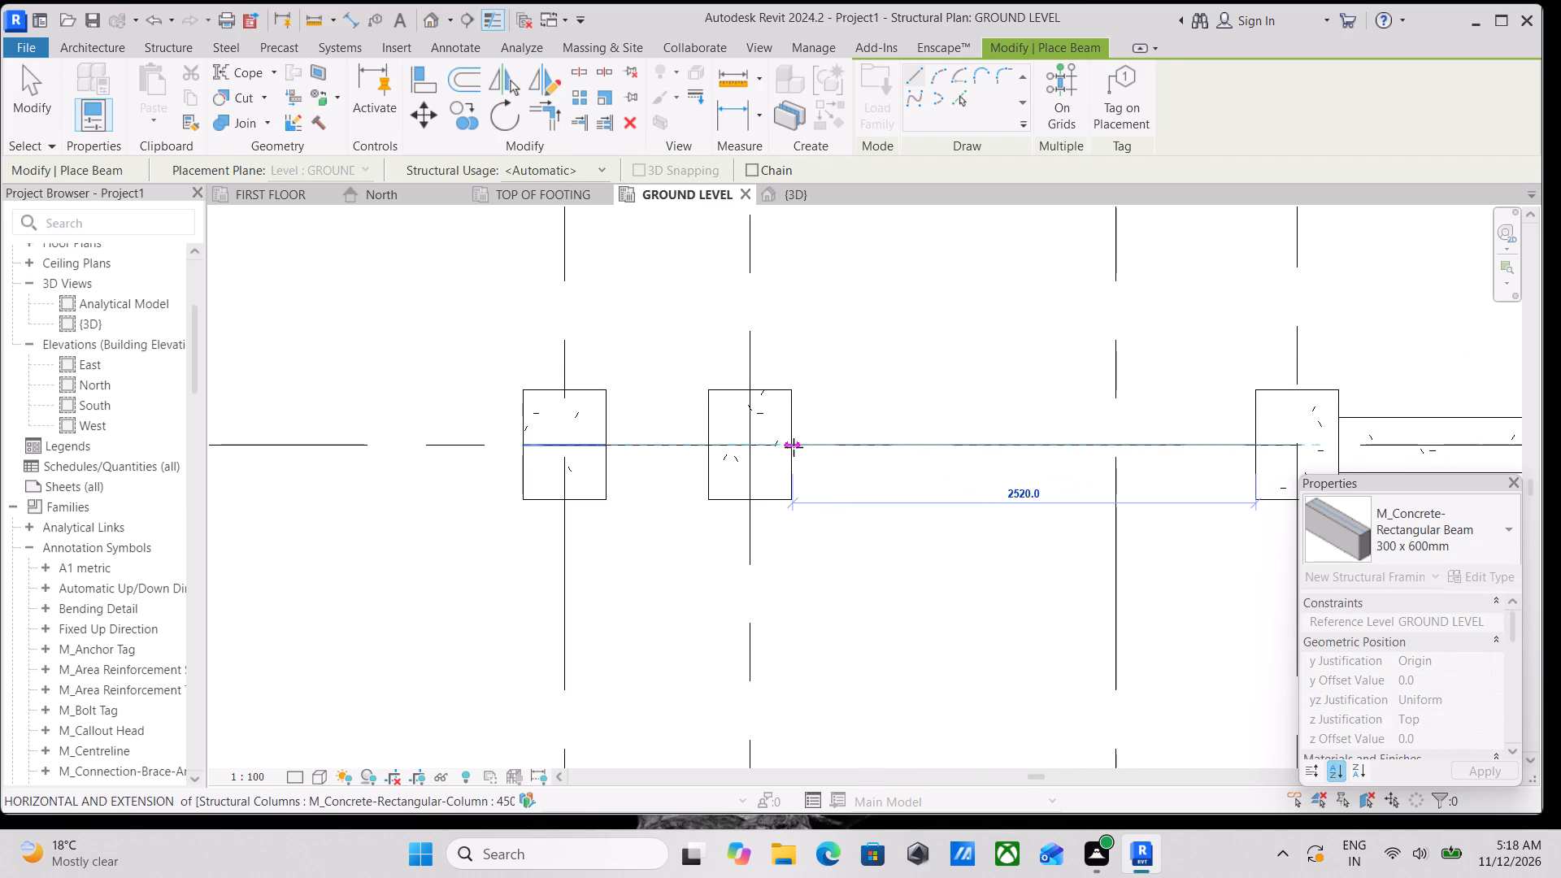
{"action": "left_click", "coordinate": [787, 446]}
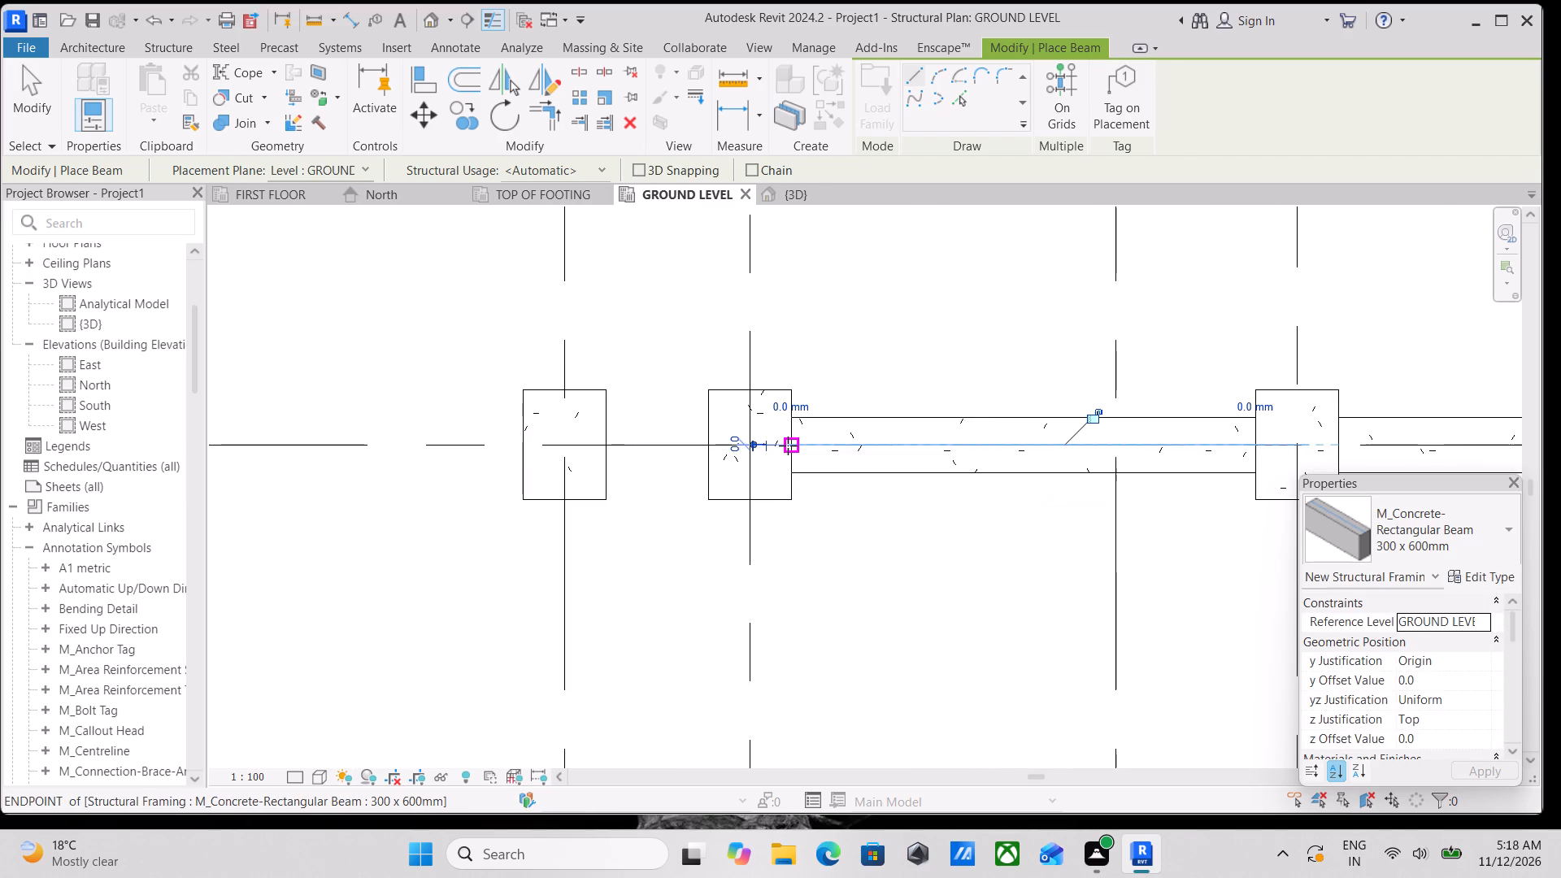
{"action": "key", "text": "Escape"}
Place a 300 x 600mm beam along grid D from column D-2 to column D-1.
{"action": "scroll", "coordinate": [848, 428], "scroll_direction": "down", "scroll_amount": 1}
{"action": "middle_click_drag", "start_coordinate": [829, 439], "coordinate": [1063, 437]}
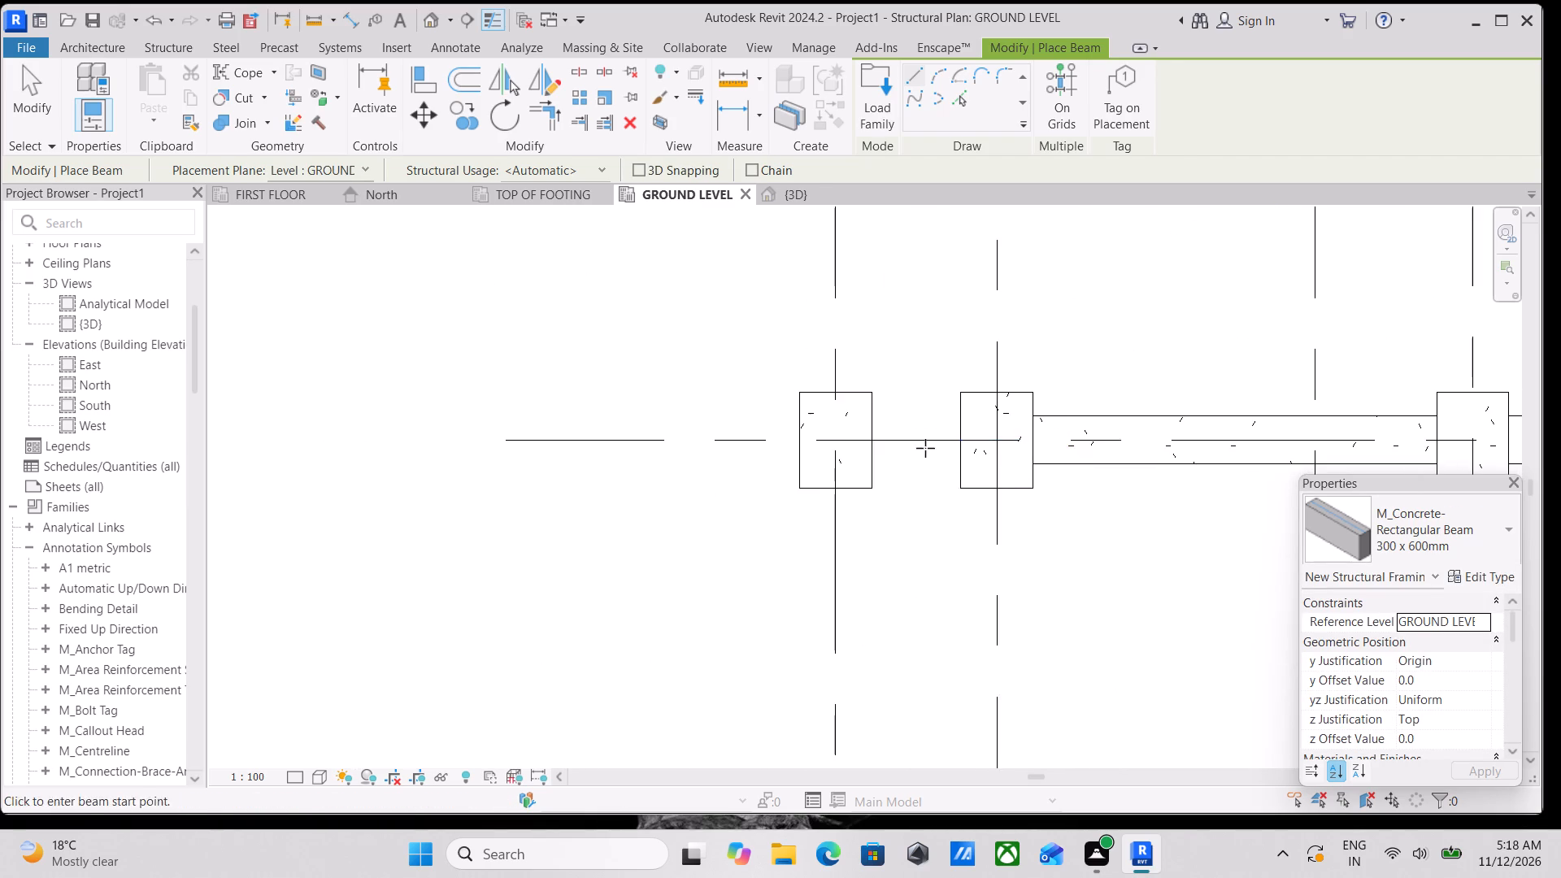
{"action": "scroll", "coordinate": [926, 445], "scroll_direction": "up", "scroll_amount": 2}
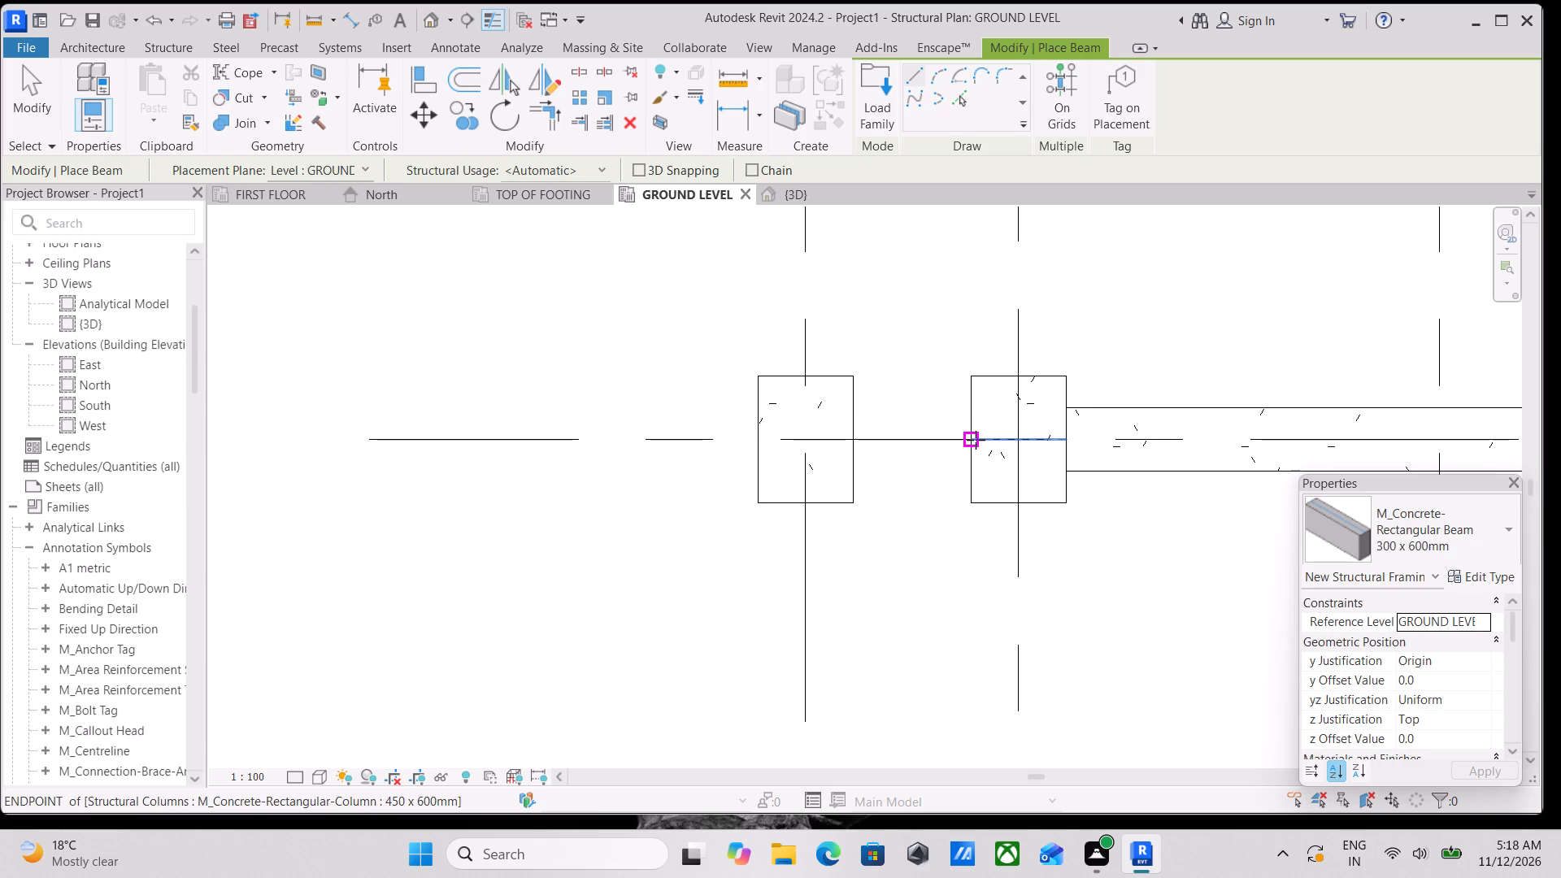
{"action": "left_click", "coordinate": [976, 439]}
{"action": "left_click", "coordinate": [853, 439]}
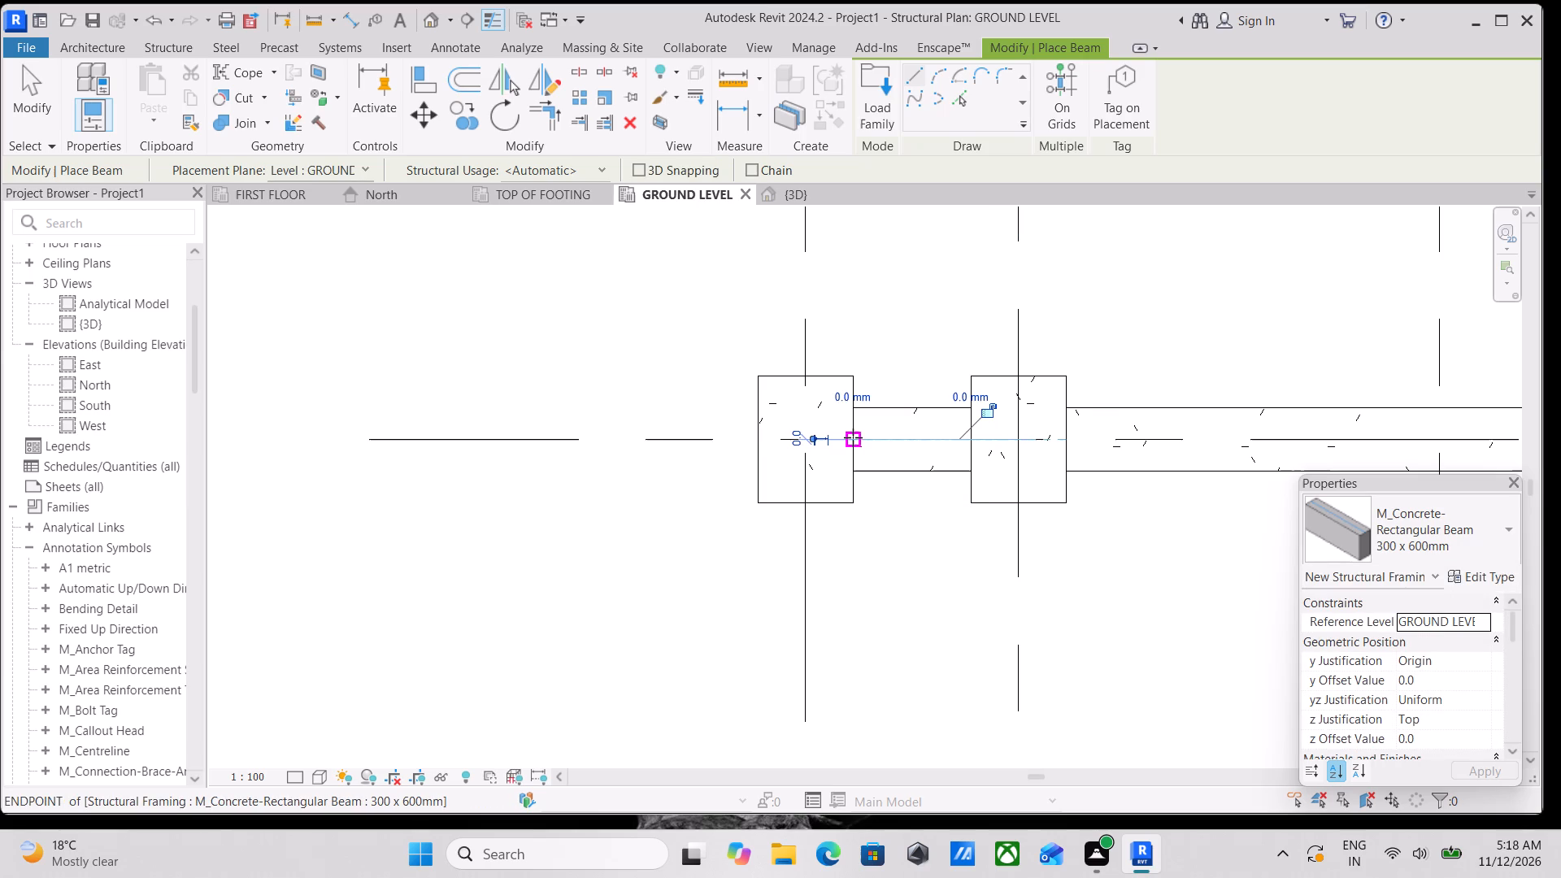
{"action": "key", "text": "Escape"}
Place a 300 x 600mm beam along grid 6 between the faces of columns D-6 and E-6.
{"action": "scroll", "coordinate": [853, 437], "scroll_direction": "down", "scroll_amount": 9}
{"action": "middle_click_drag", "start_coordinate": [864, 406], "coordinate": [902, 372]}
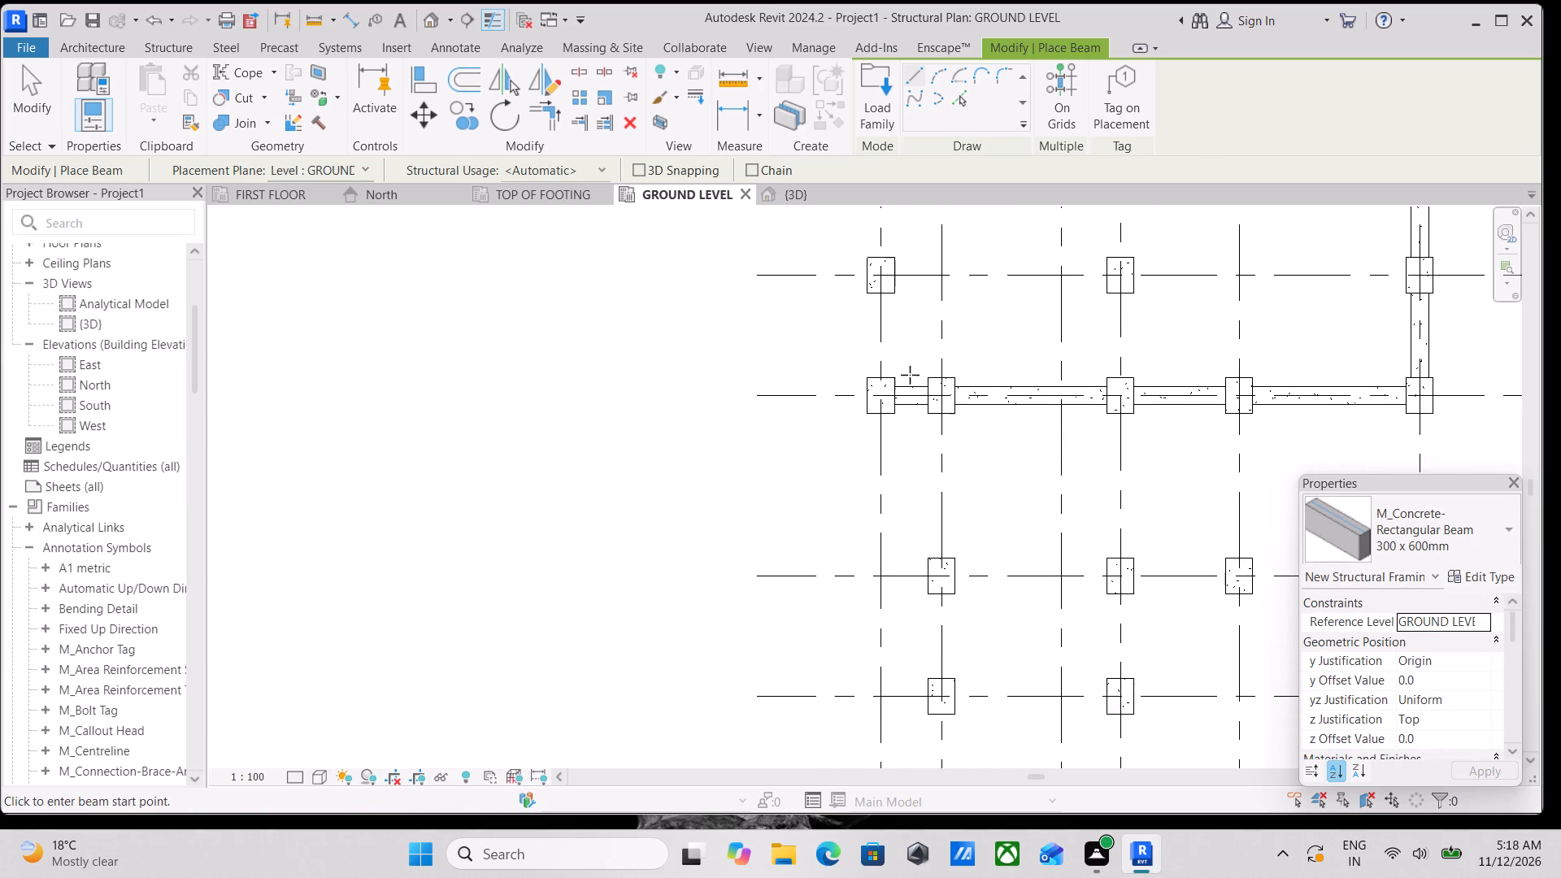
{"action": "scroll", "coordinate": [915, 385], "scroll_direction": "down", "scroll_amount": 5}
{"action": "middle_click_drag", "start_coordinate": [920, 376], "coordinate": [945, 449]}
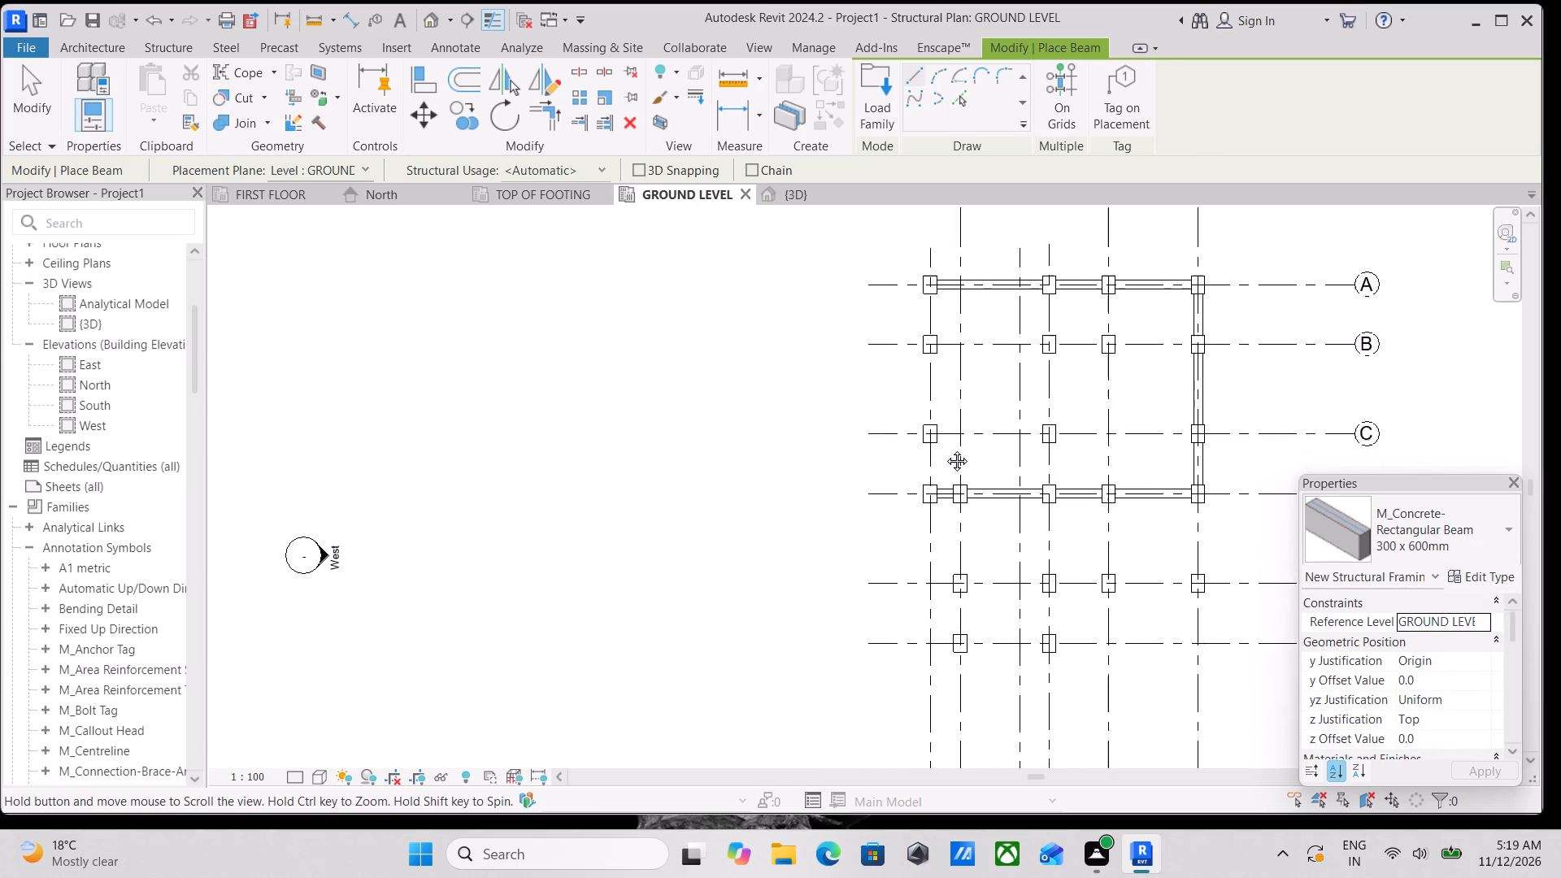
{"action": "middle_click_drag", "start_coordinate": [945, 449], "coordinate": [933, 402]}
{"action": "middle_click_drag", "start_coordinate": [1105, 431], "coordinate": [1006, 422]}
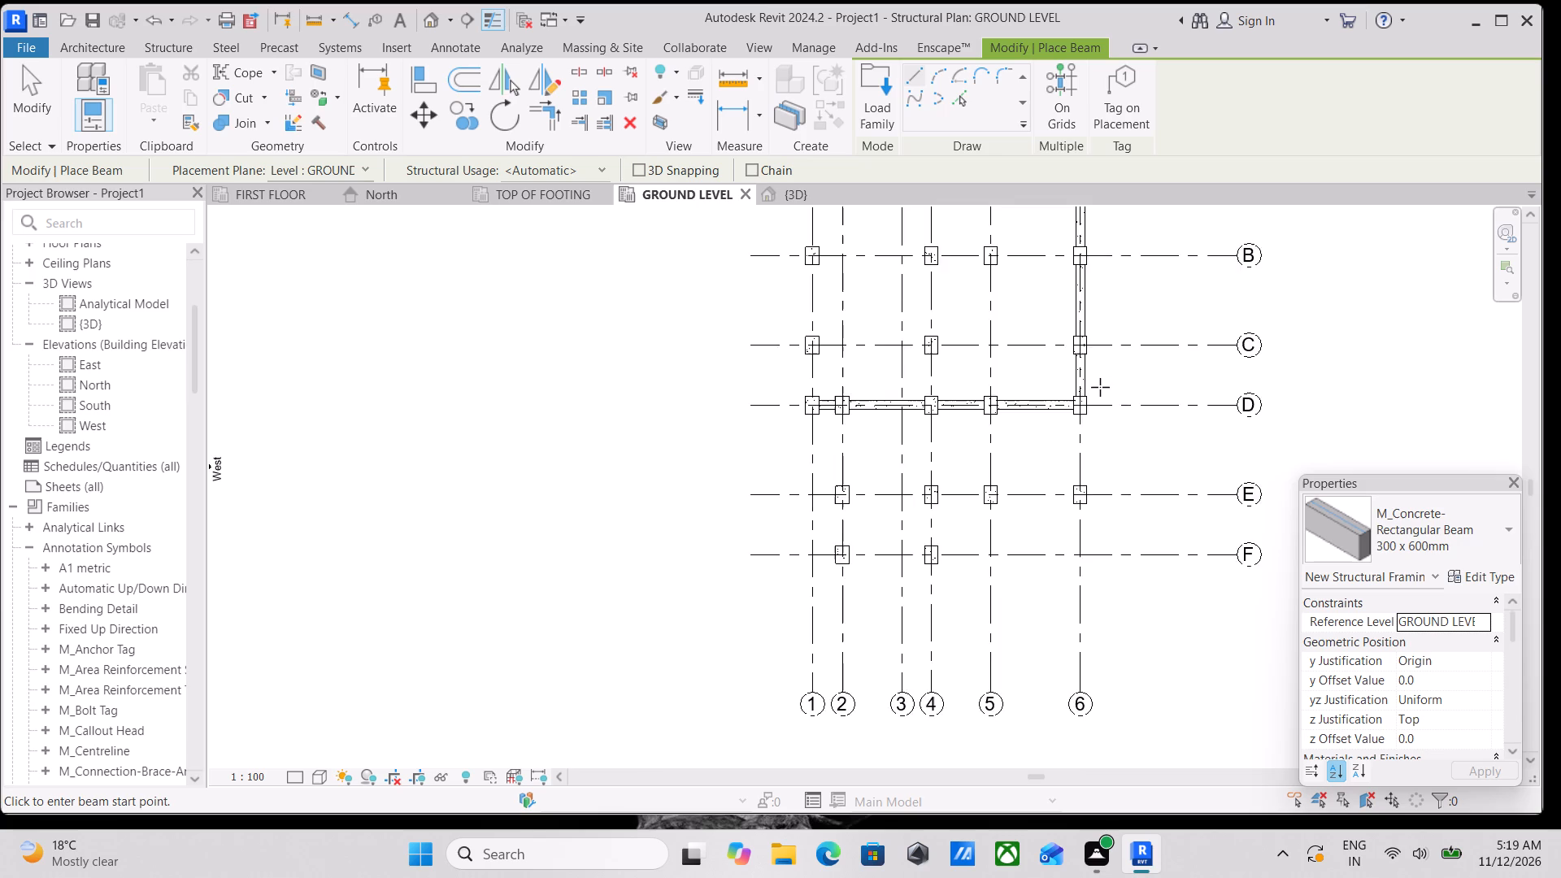
{"action": "scroll", "coordinate": [1099, 389], "scroll_direction": "up", "scroll_amount": 6}
{"action": "scroll", "coordinate": [1063, 460], "scroll_direction": "up", "scroll_amount": 4}
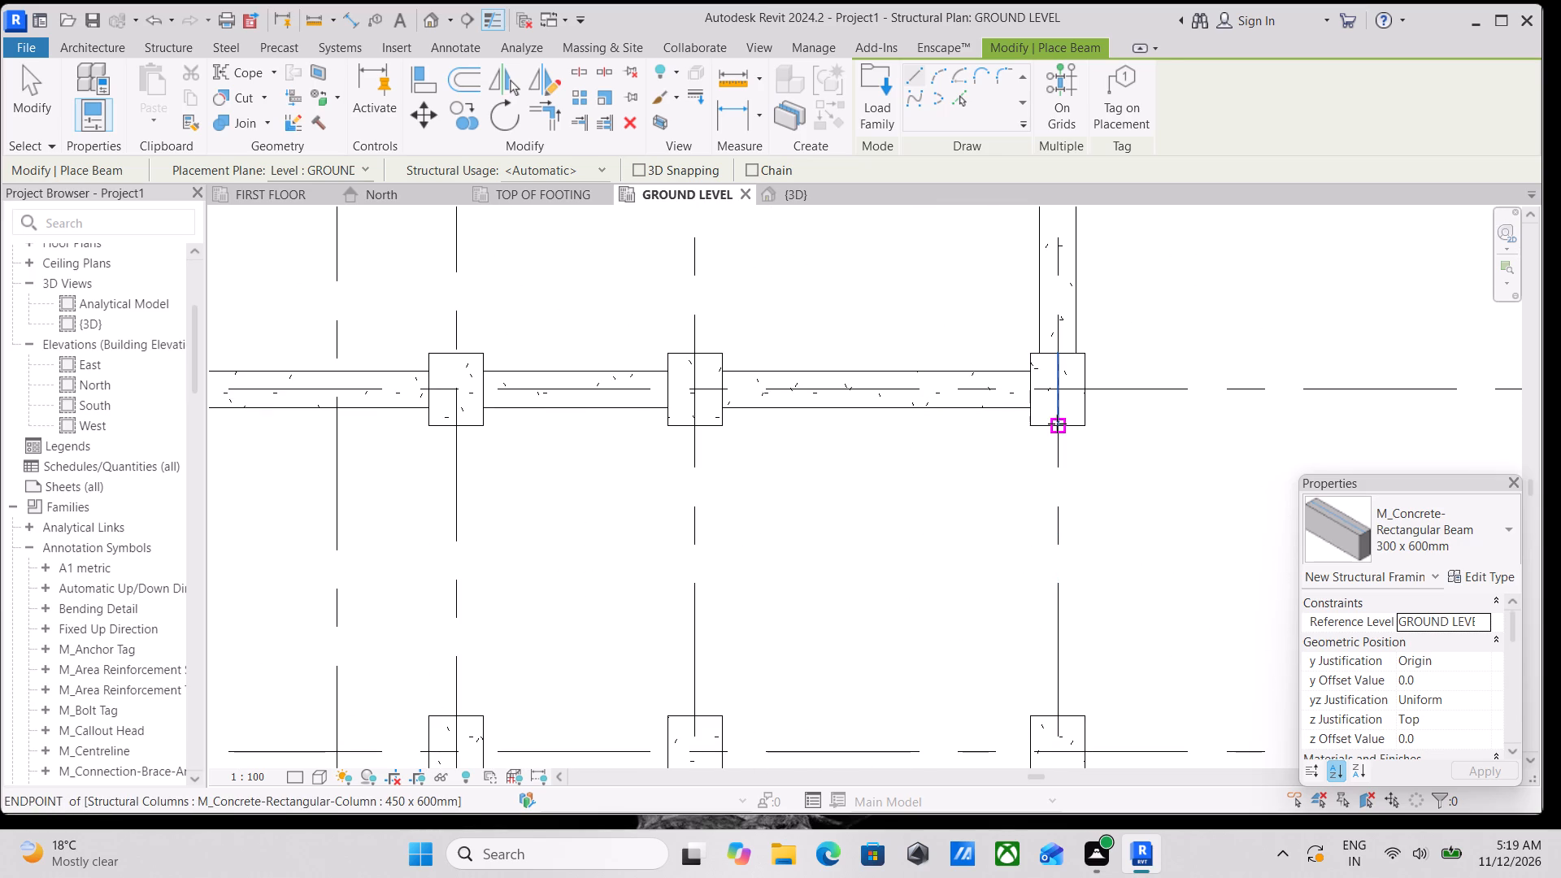
{"action": "left_click", "coordinate": [1057, 423]}
{"action": "middle_click_drag", "start_coordinate": [1029, 626], "coordinate": [1041, 554]}
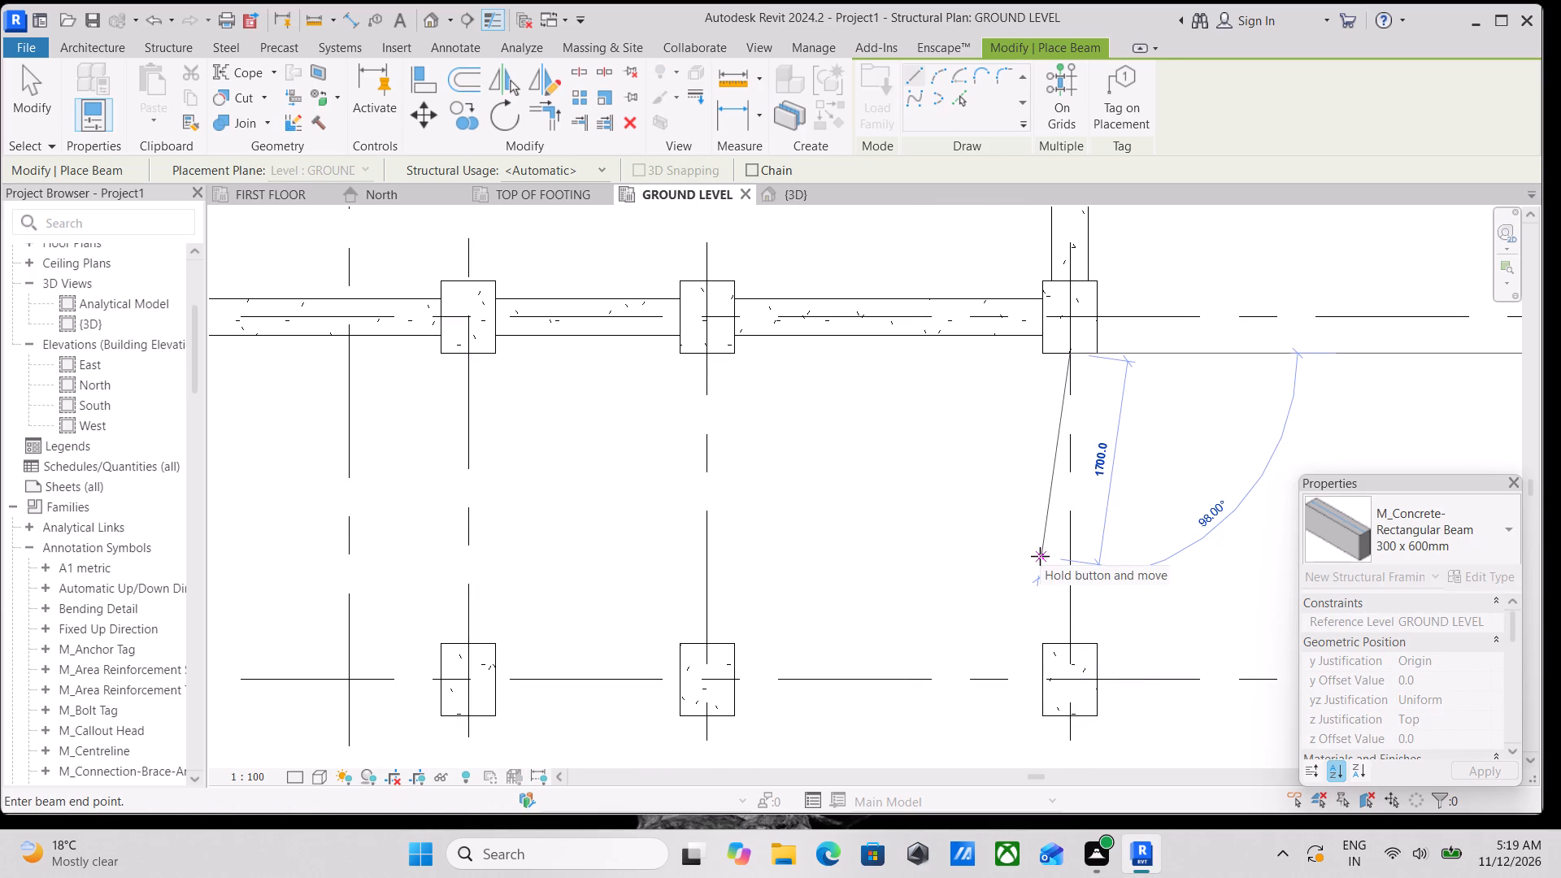
{"action": "left_click", "coordinate": [1073, 644]}
Place a 300 x 600mm beam along grid E from column E-6 to column E-5.
{"action": "scroll", "coordinate": [1109, 533], "scroll_direction": "down", "scroll_amount": 3}
{"action": "middle_click_drag", "start_coordinate": [1011, 628], "coordinate": [1065, 541]}
{"action": "scroll", "coordinate": [1011, 627], "scroll_direction": "up", "scroll_amount": 1}
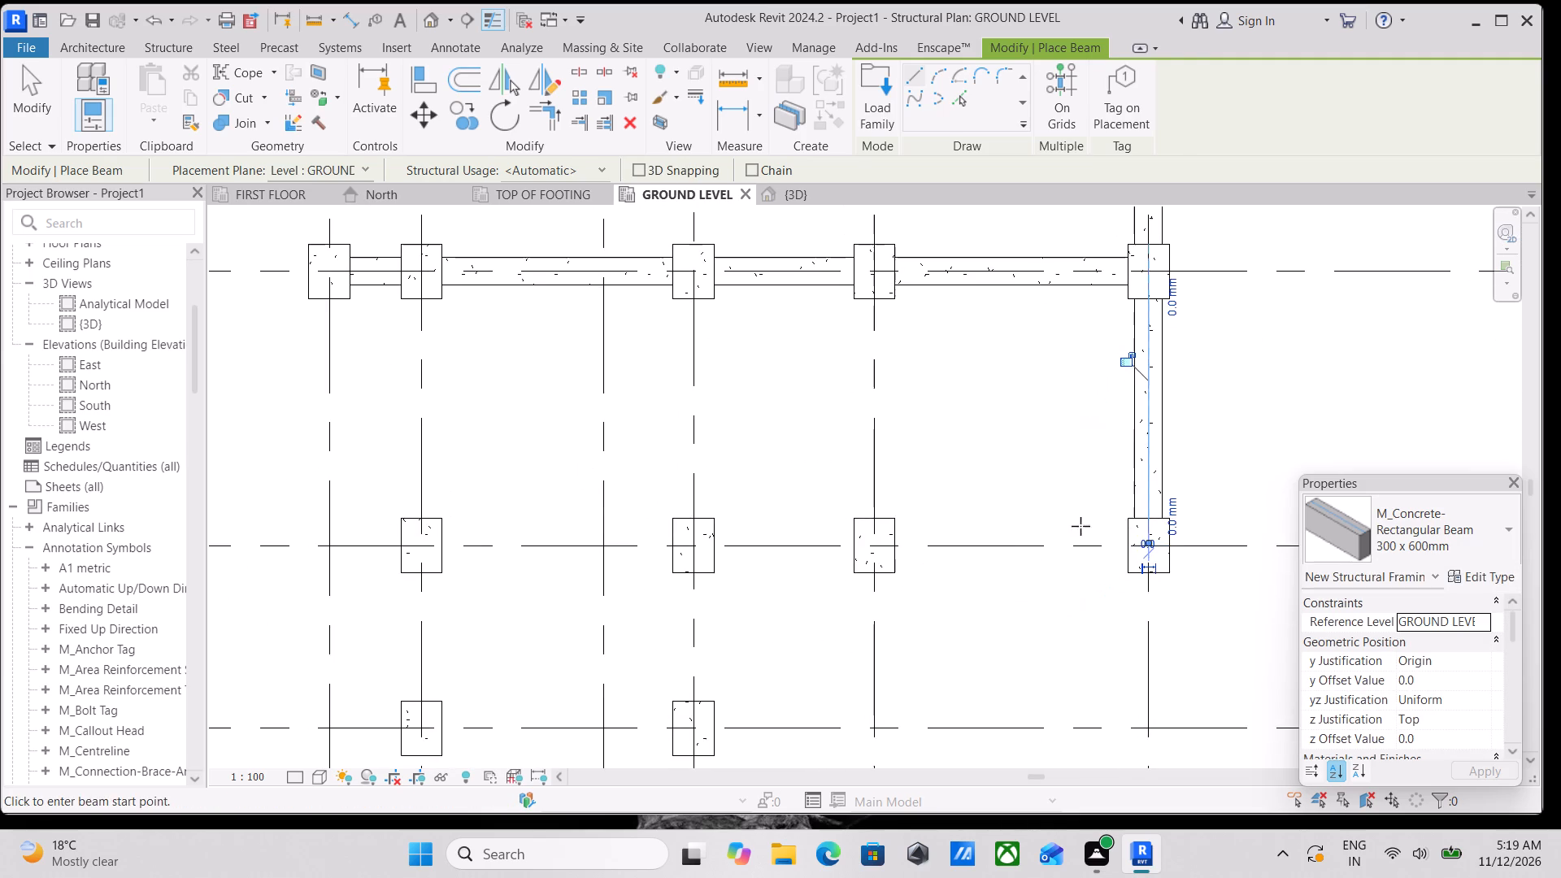
{"action": "scroll", "coordinate": [1131, 548], "scroll_direction": "up", "scroll_amount": 3}
{"action": "left_click", "coordinate": [1131, 545]}
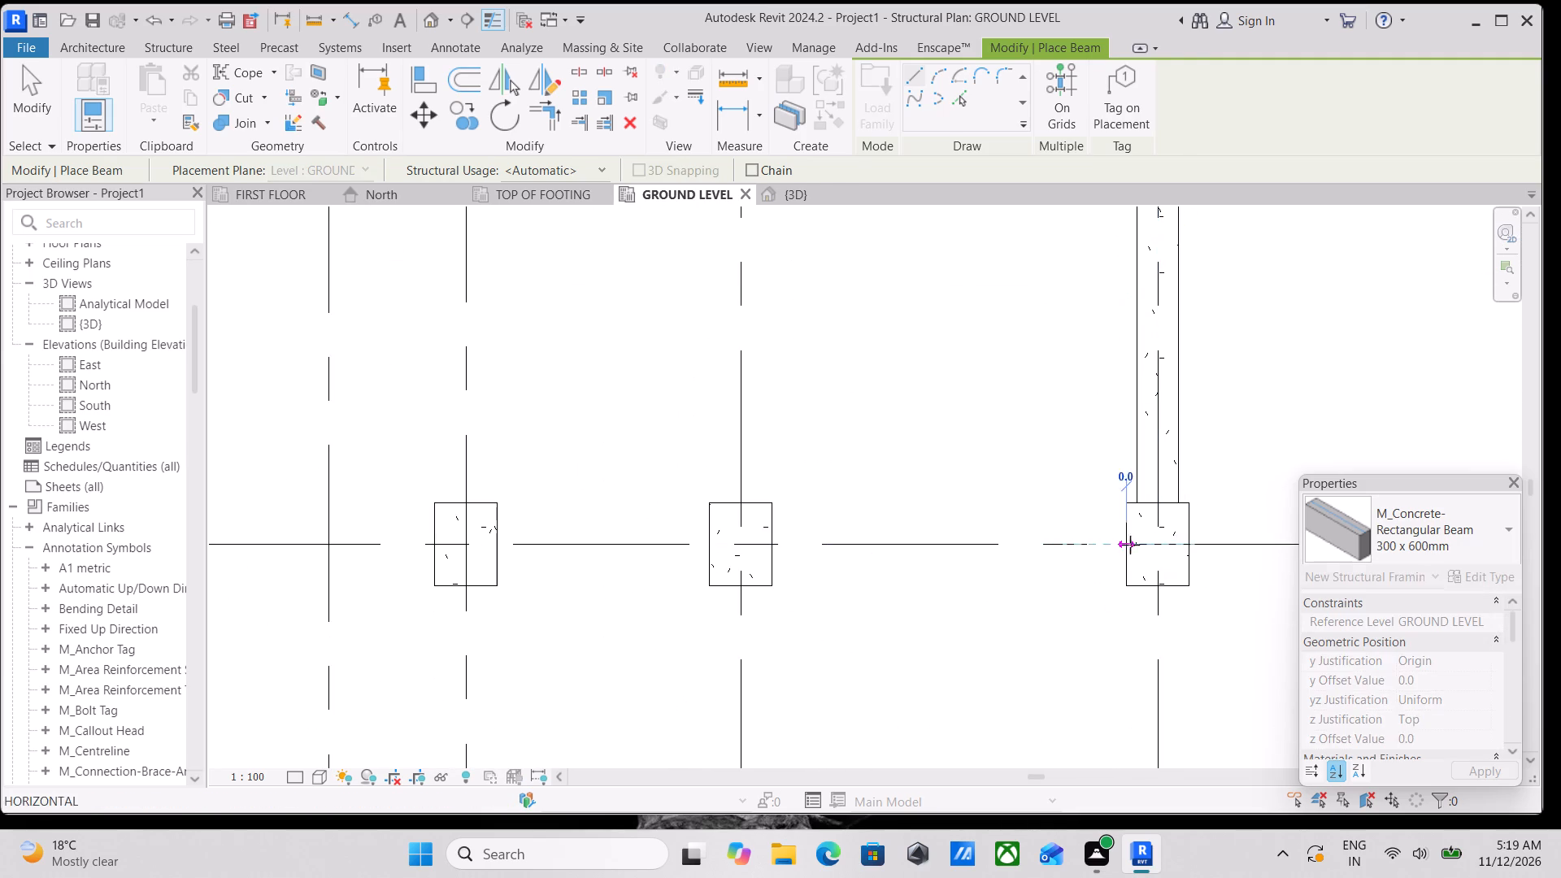
{"action": "left_click", "coordinate": [770, 546]}
Place a 300 x 600mm beam along grid E from column E-5 to column E-4.
{"action": "scroll", "coordinate": [783, 549], "scroll_direction": "down", "scroll_amount": 4}
{"action": "middle_click_drag", "start_coordinate": [810, 568], "coordinate": [977, 563]}
{"action": "scroll", "coordinate": [901, 563], "scroll_direction": "down", "scroll_amount": 1}
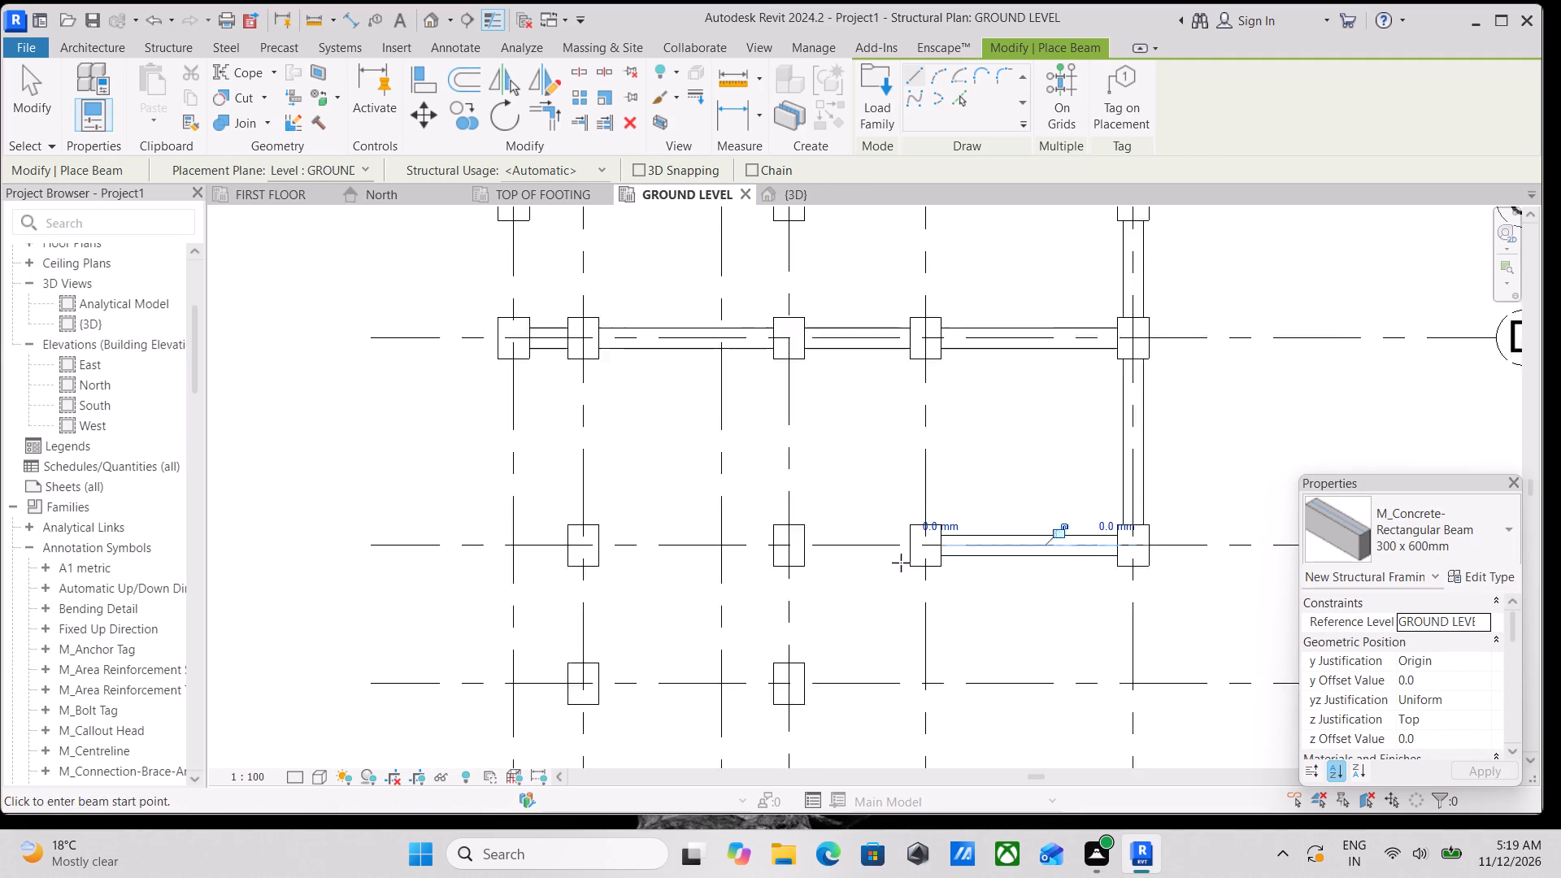
{"action": "scroll", "coordinate": [901, 563], "scroll_direction": "down", "scroll_amount": 1}
{"action": "middle_click_drag", "start_coordinate": [901, 563], "coordinate": [940, 553]}
{"action": "scroll", "coordinate": [954, 531], "scroll_direction": "up", "scroll_amount": 6}
{"action": "left_click", "coordinate": [947, 541]}
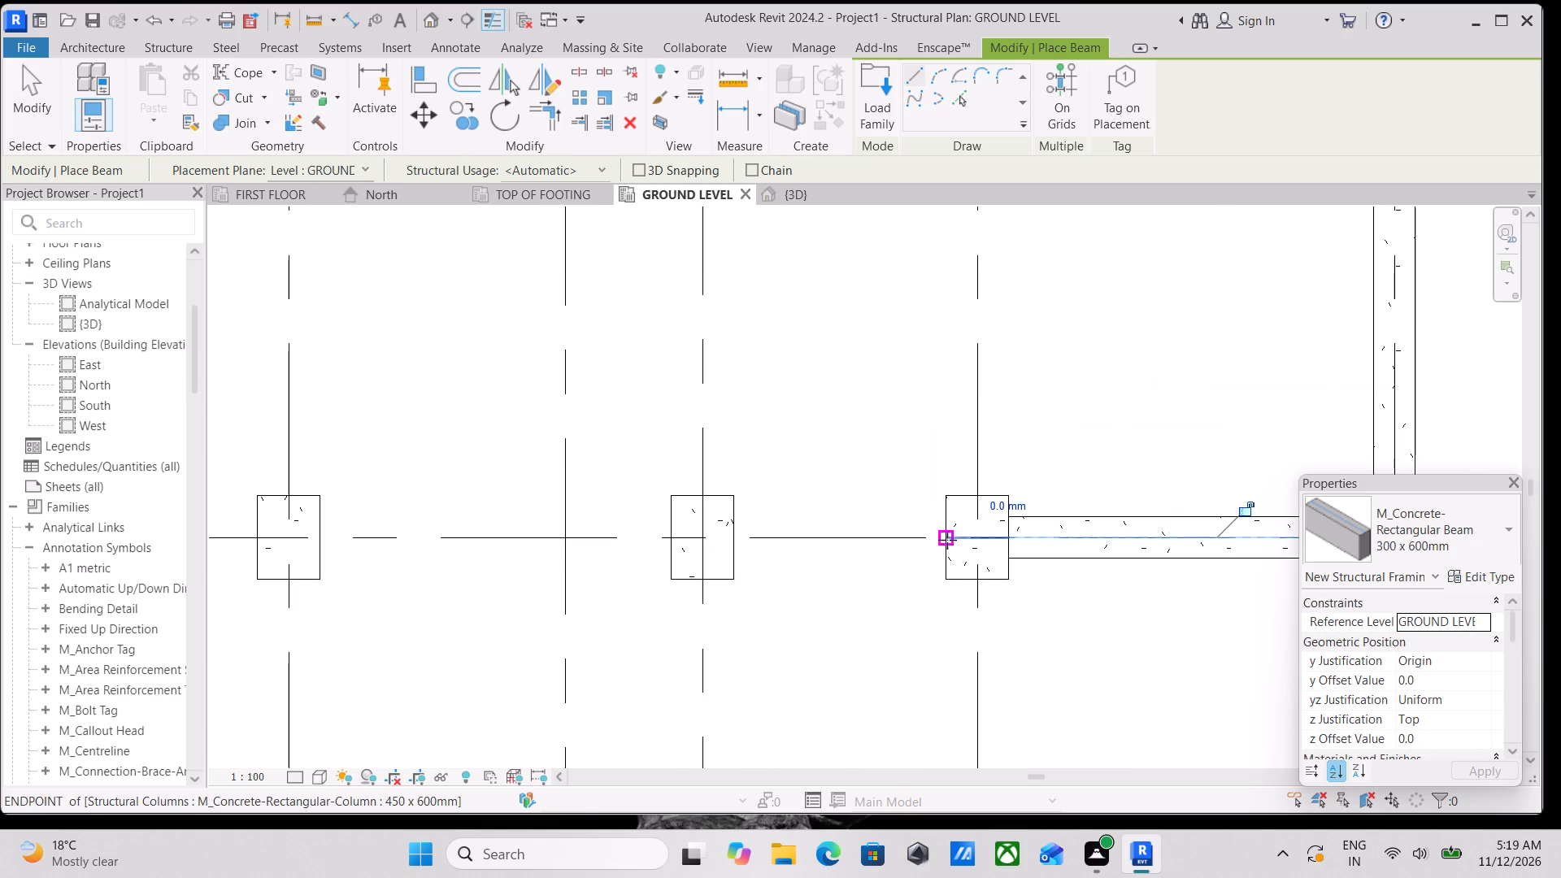
{"action": "left_click", "coordinate": [731, 537]}
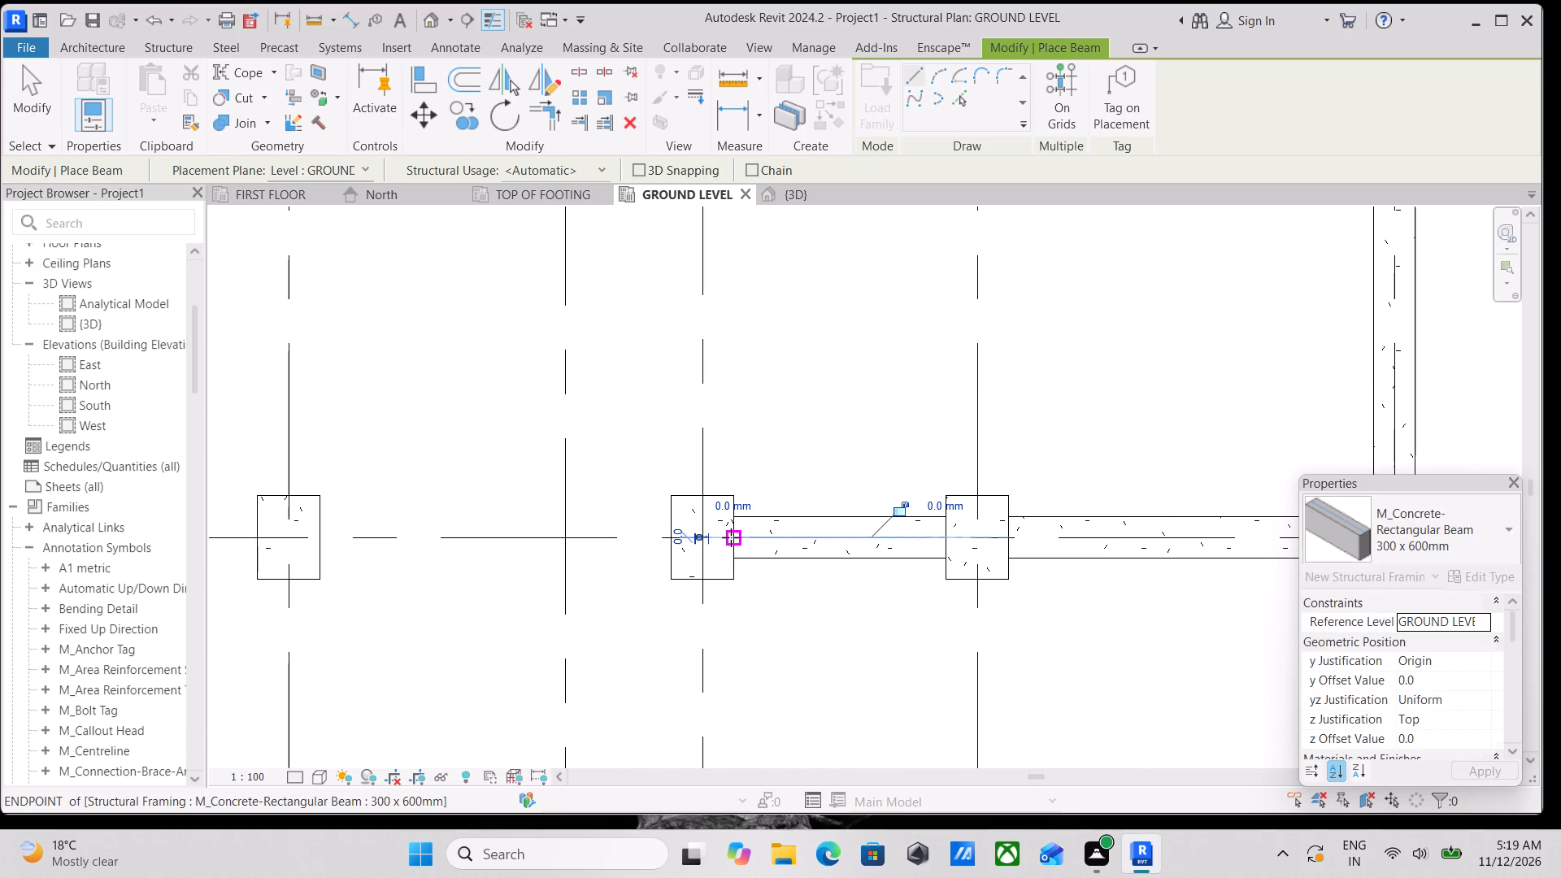
Place a 300 x 600mm beam along grid 4 between the faces of columns E-4 and F-4.
{"action": "scroll", "coordinate": [785, 545], "scroll_direction": "down", "scroll_amount": 3}
{"action": "middle_click_drag", "start_coordinate": [787, 546], "coordinate": [861, 511]}
{"action": "scroll", "coordinate": [825, 550], "scroll_direction": "up", "scroll_amount": 1}
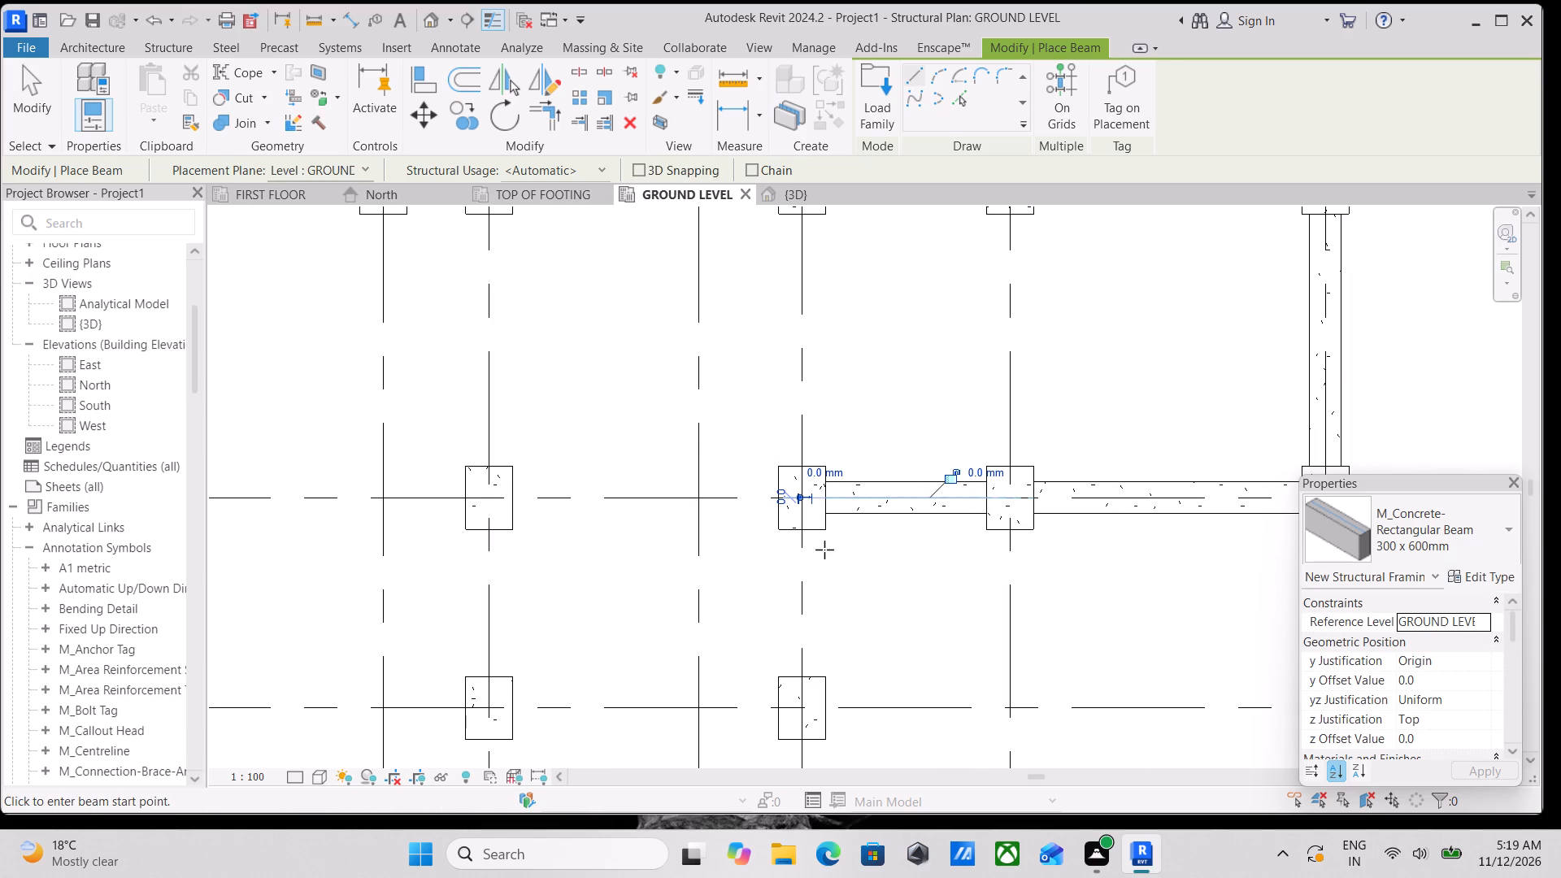
{"action": "scroll", "coordinate": [813, 553], "scroll_direction": "up", "scroll_amount": 5}
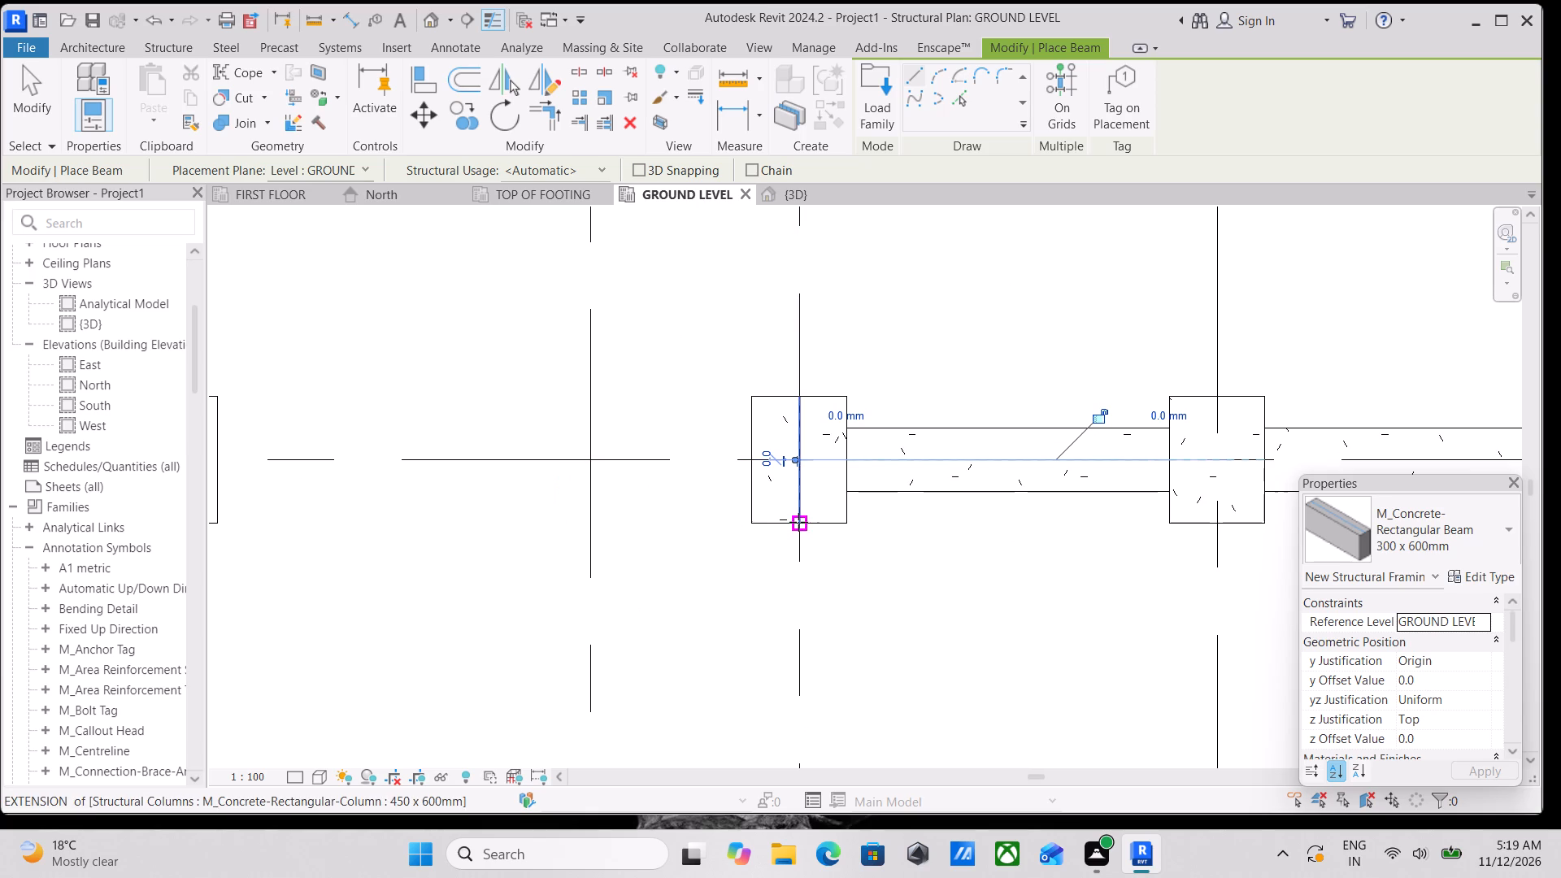
{"action": "left_click", "coordinate": [798, 520]}
{"action": "middle_click_drag", "start_coordinate": [798, 559], "coordinate": [823, 482]}
{"action": "scroll", "coordinate": [824, 572], "scroll_direction": "down", "scroll_amount": 2}
{"action": "middle_click_drag", "start_coordinate": [824, 571], "coordinate": [842, 497]}
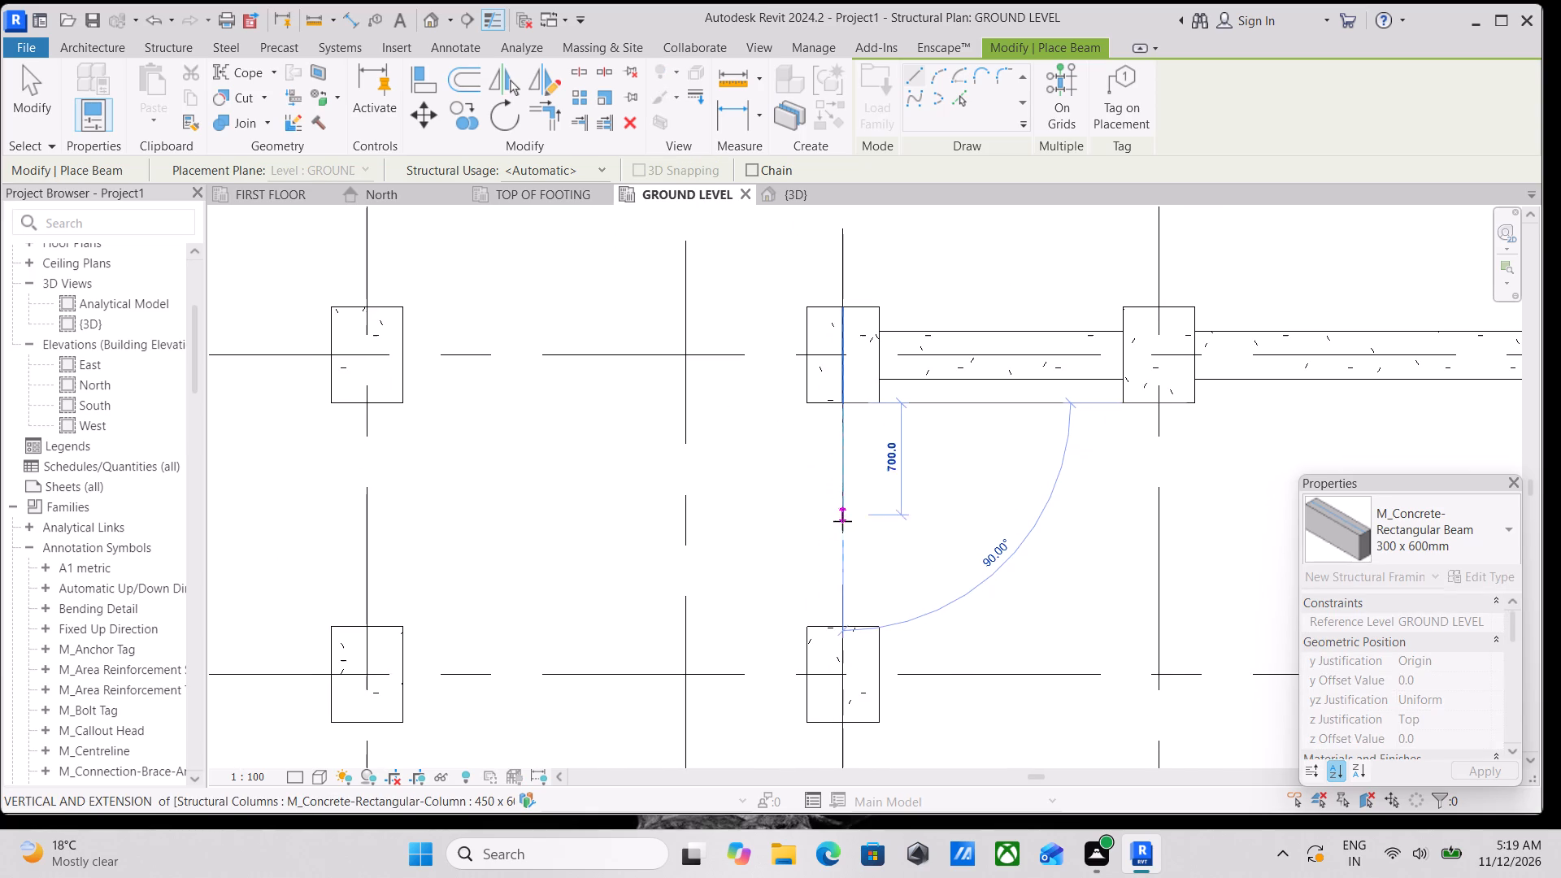
{"action": "left_click", "coordinate": [842, 632]}
Place a 300 x 600mm beam along grid F from column F-4 to column F-2.
{"action": "scroll", "coordinate": [848, 579], "scroll_direction": "down", "scroll_amount": 5}
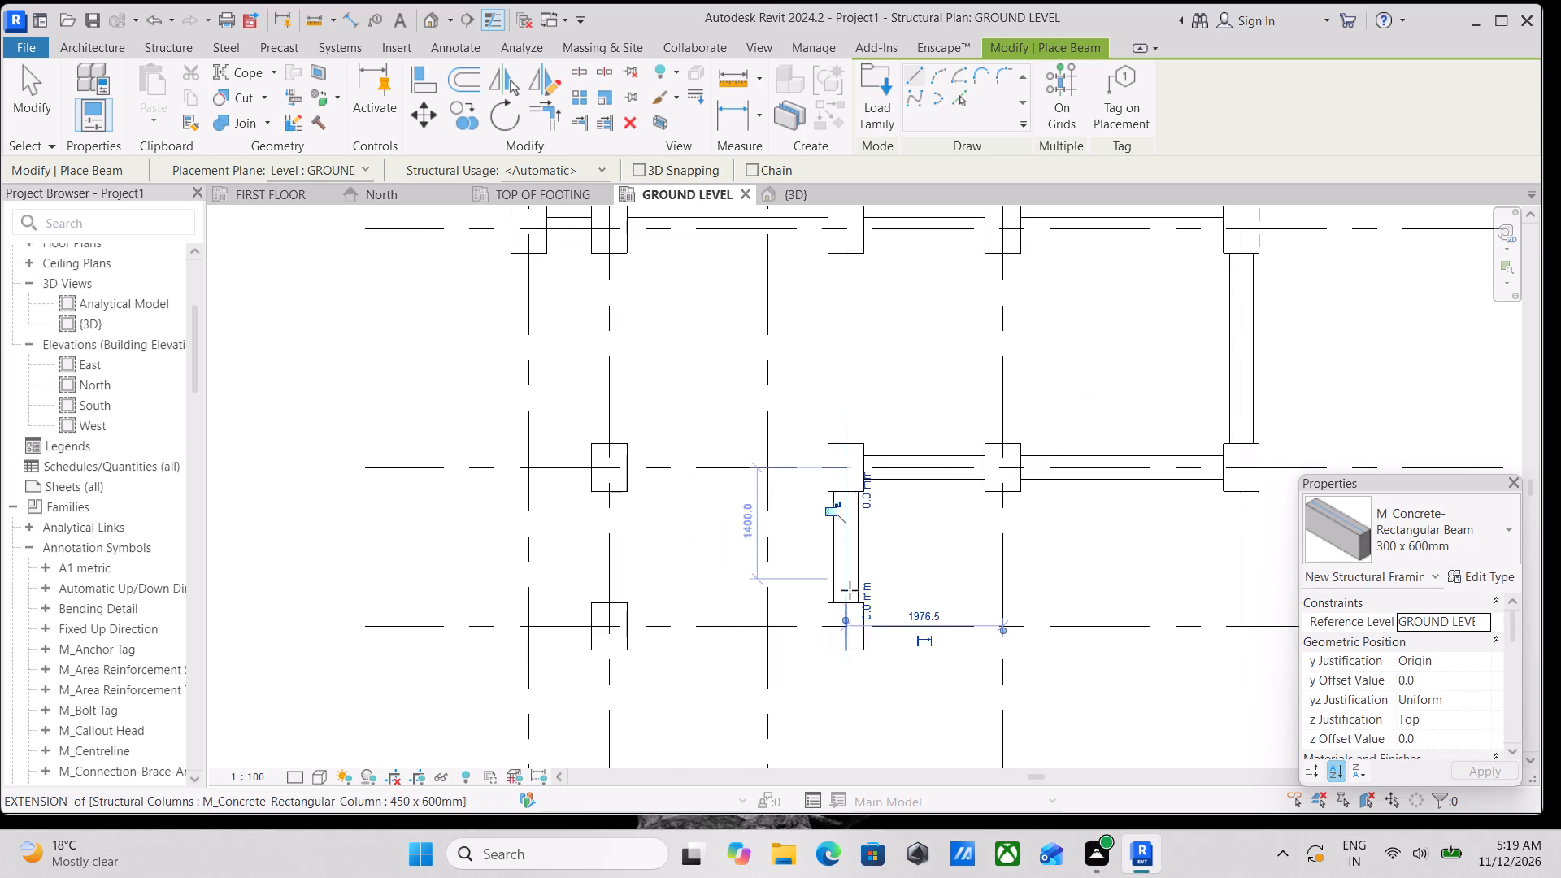
{"action": "middle_click_drag", "start_coordinate": [854, 599], "coordinate": [993, 469]}
{"action": "scroll", "coordinate": [963, 491], "scroll_direction": "up", "scroll_amount": 3}
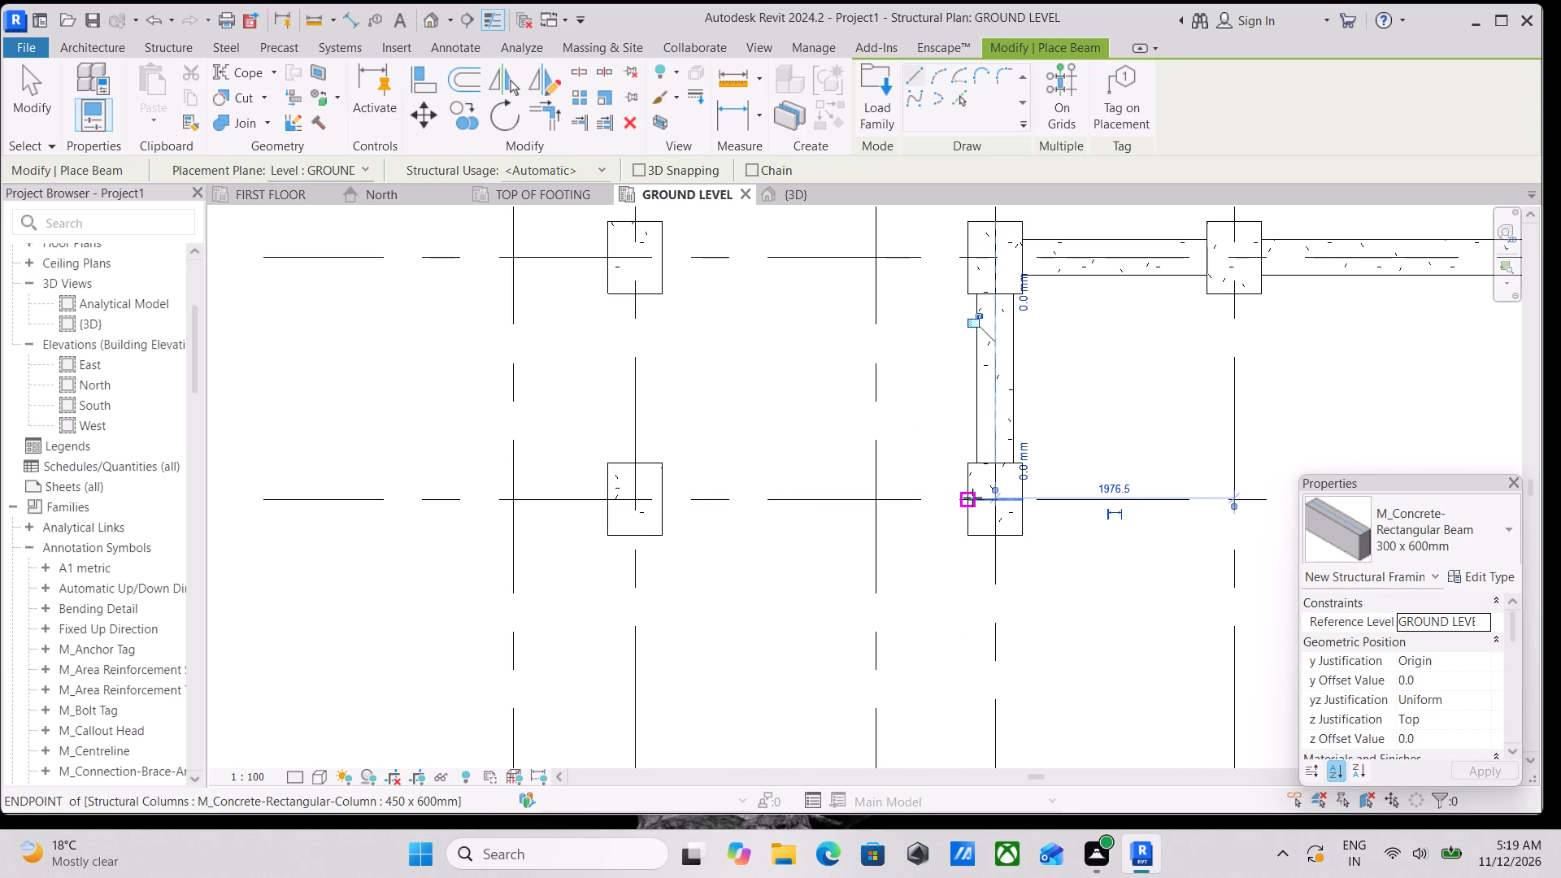
{"action": "left_click", "coordinate": [972, 496]}
{"action": "middle_click_drag", "start_coordinate": [859, 499], "coordinate": [1007, 519]}
{"action": "left_click", "coordinate": [807, 526]}
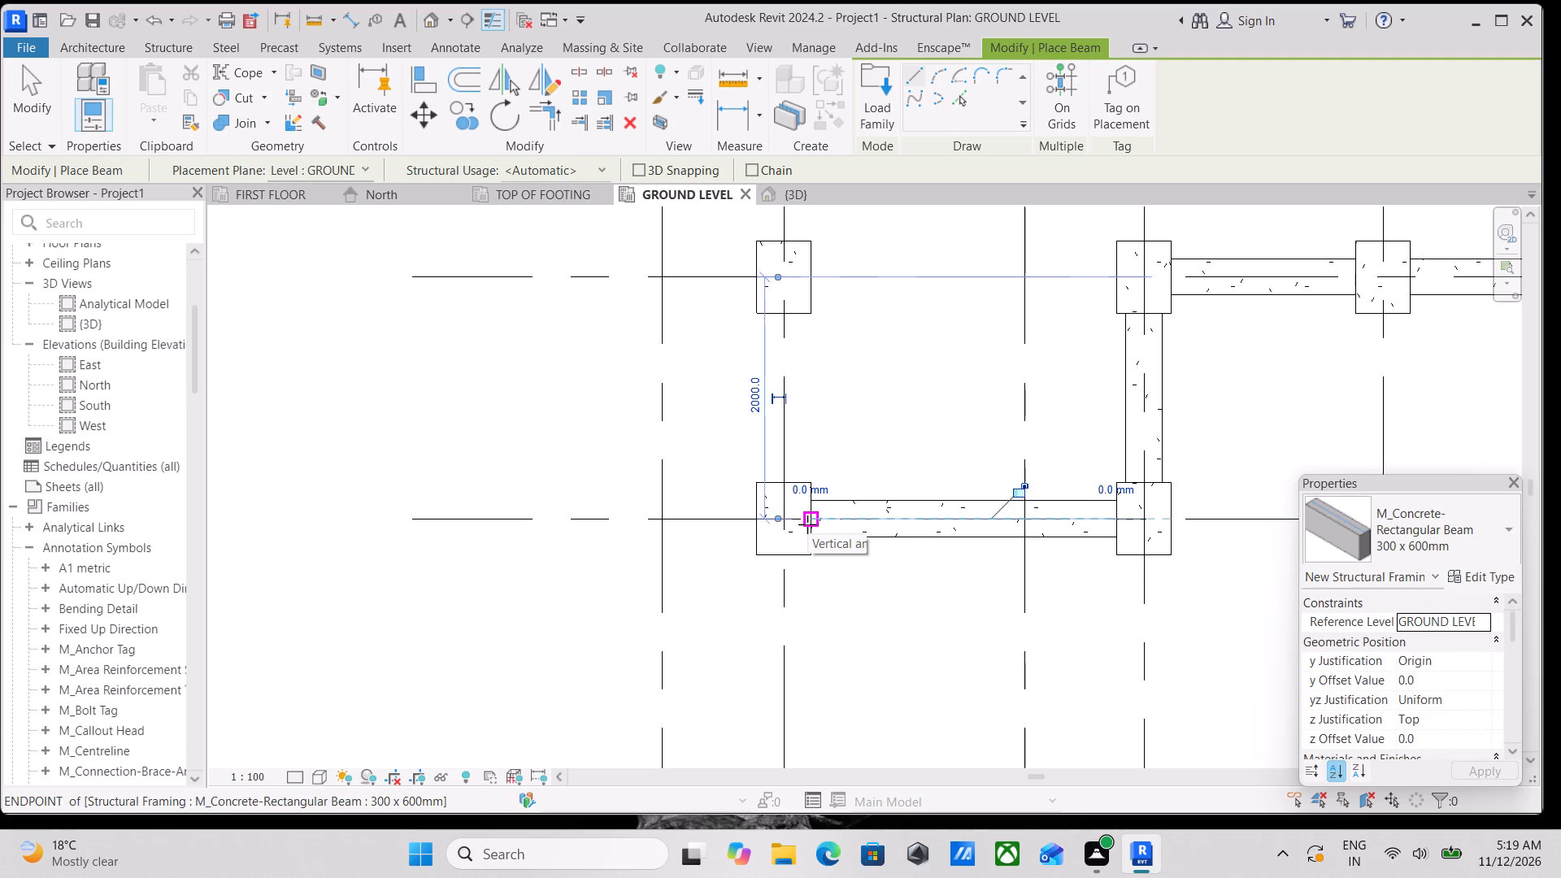
Place a 300 x 600mm beam along grid 2 between the faces of columns F-2 and E-2.
{"action": "scroll", "coordinate": [822, 504], "scroll_direction": "down", "scroll_amount": 2}
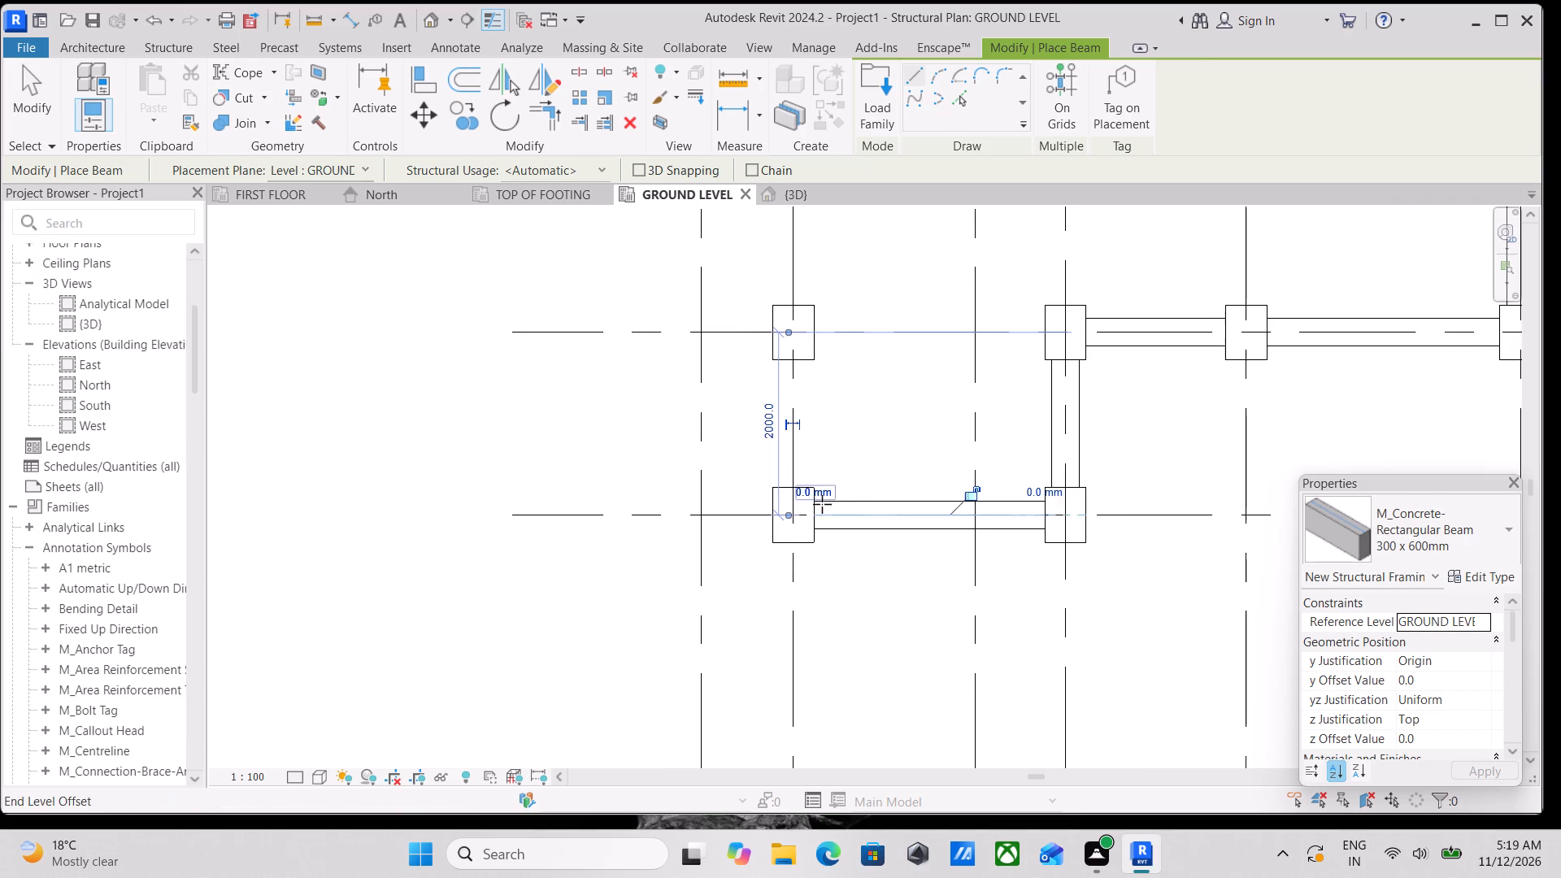
{"action": "middle_click_drag", "start_coordinate": [822, 504], "coordinate": [976, 570]}
{"action": "scroll", "coordinate": [955, 516], "scroll_direction": "up", "scroll_amount": 7}
{"action": "scroll", "coordinate": [942, 592], "scroll_direction": "up", "scroll_amount": 3}
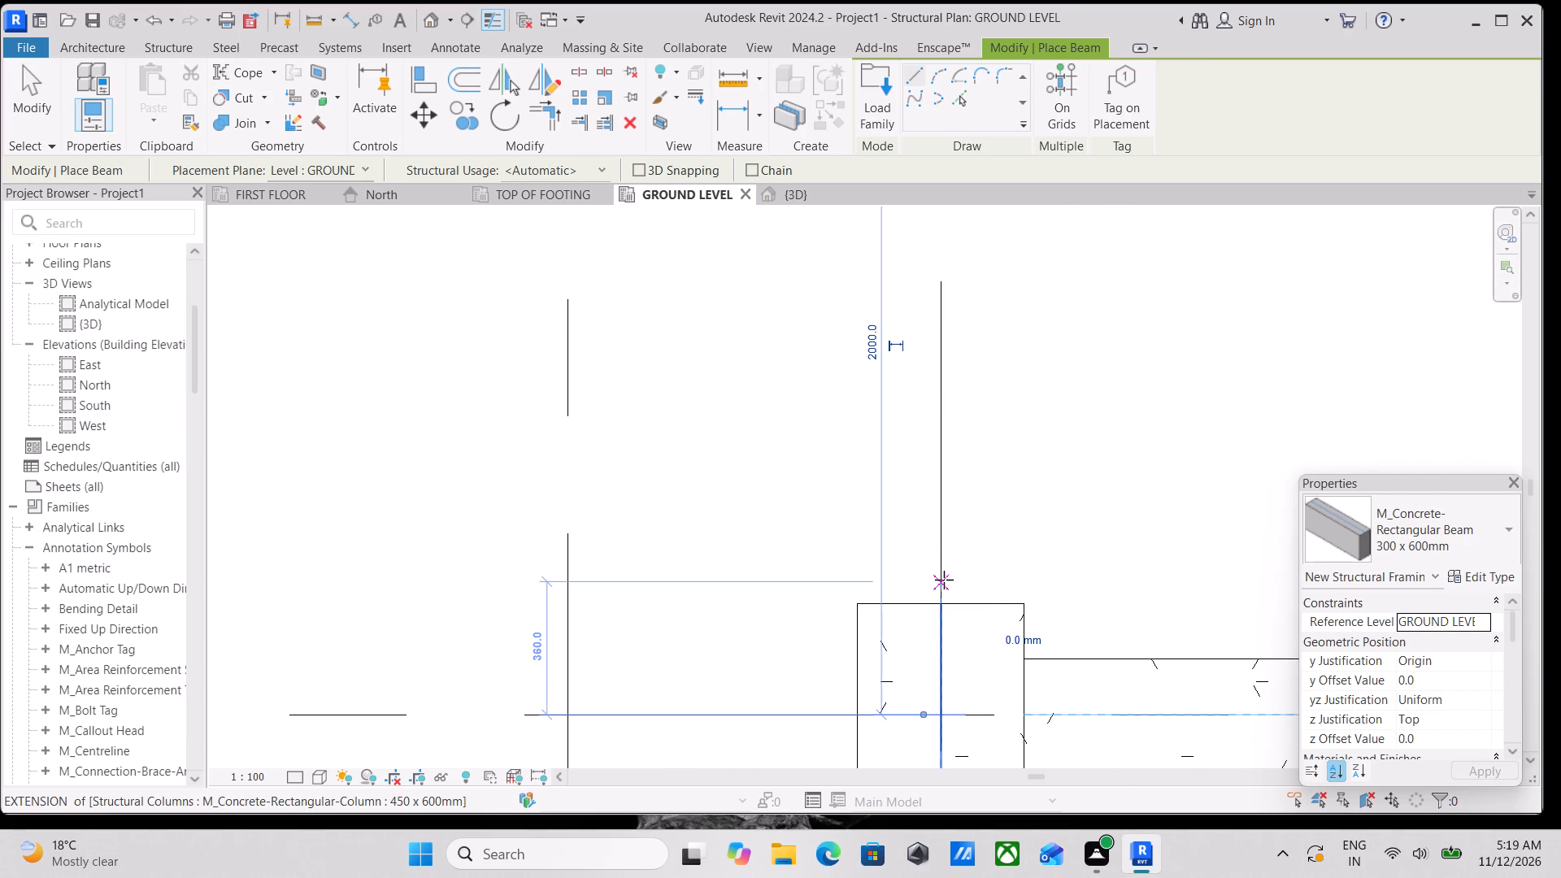
{"action": "scroll", "coordinate": [944, 582], "scroll_direction": "up", "scroll_amount": 3}
{"action": "scroll", "coordinate": [940, 589], "scroll_direction": "down", "scroll_amount": 5}
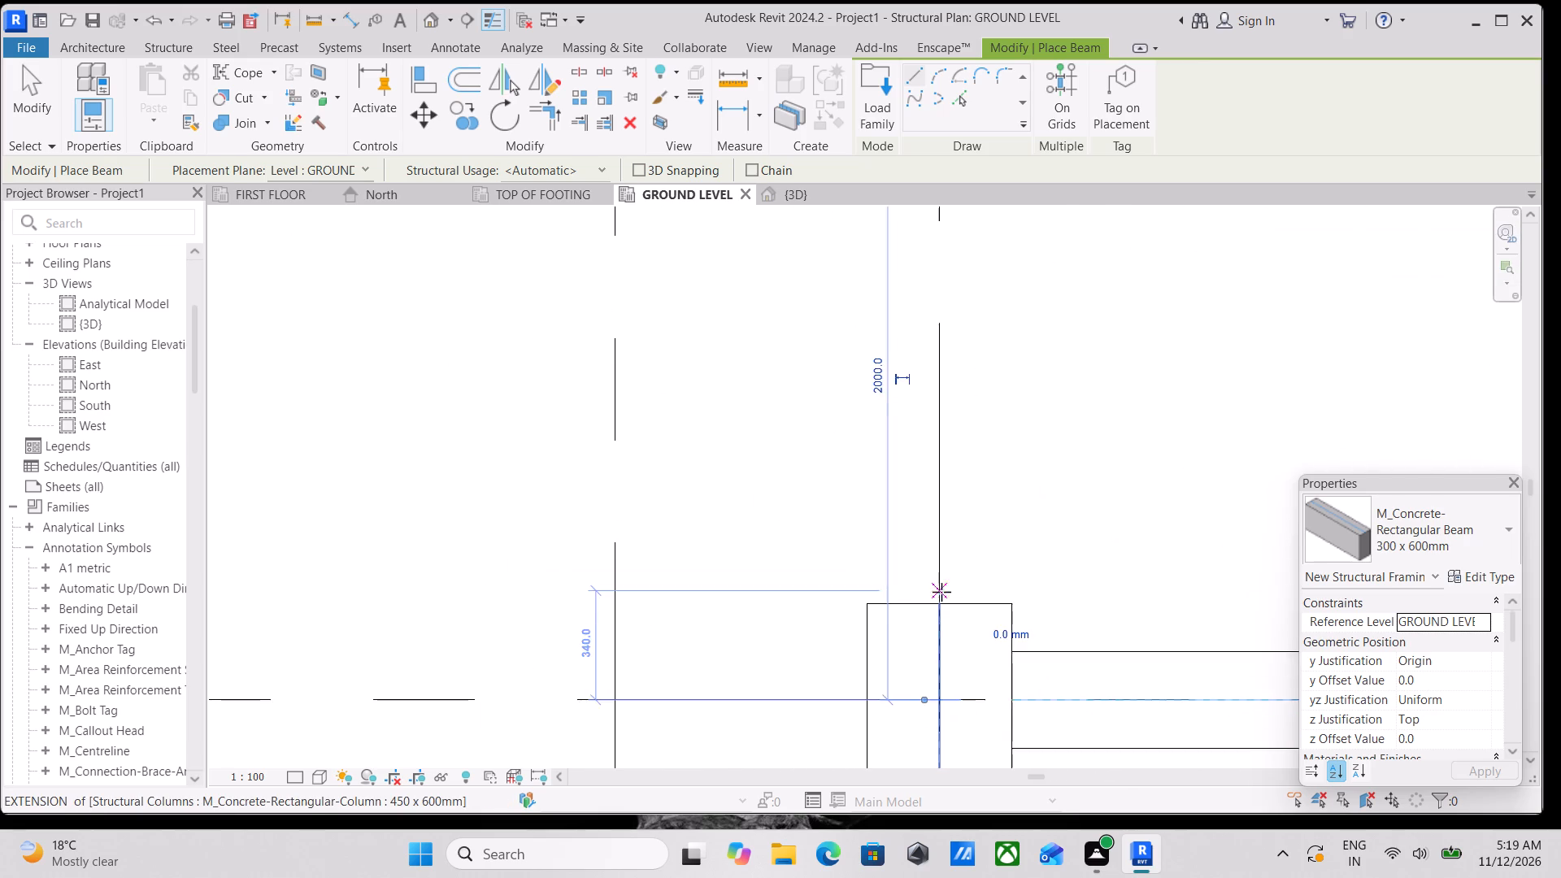
{"action": "scroll", "coordinate": [941, 592], "scroll_direction": "down", "scroll_amount": 2}
{"action": "left_click", "coordinate": [941, 603]}
{"action": "middle_click_drag", "start_coordinate": [921, 474], "coordinate": [968, 574]}
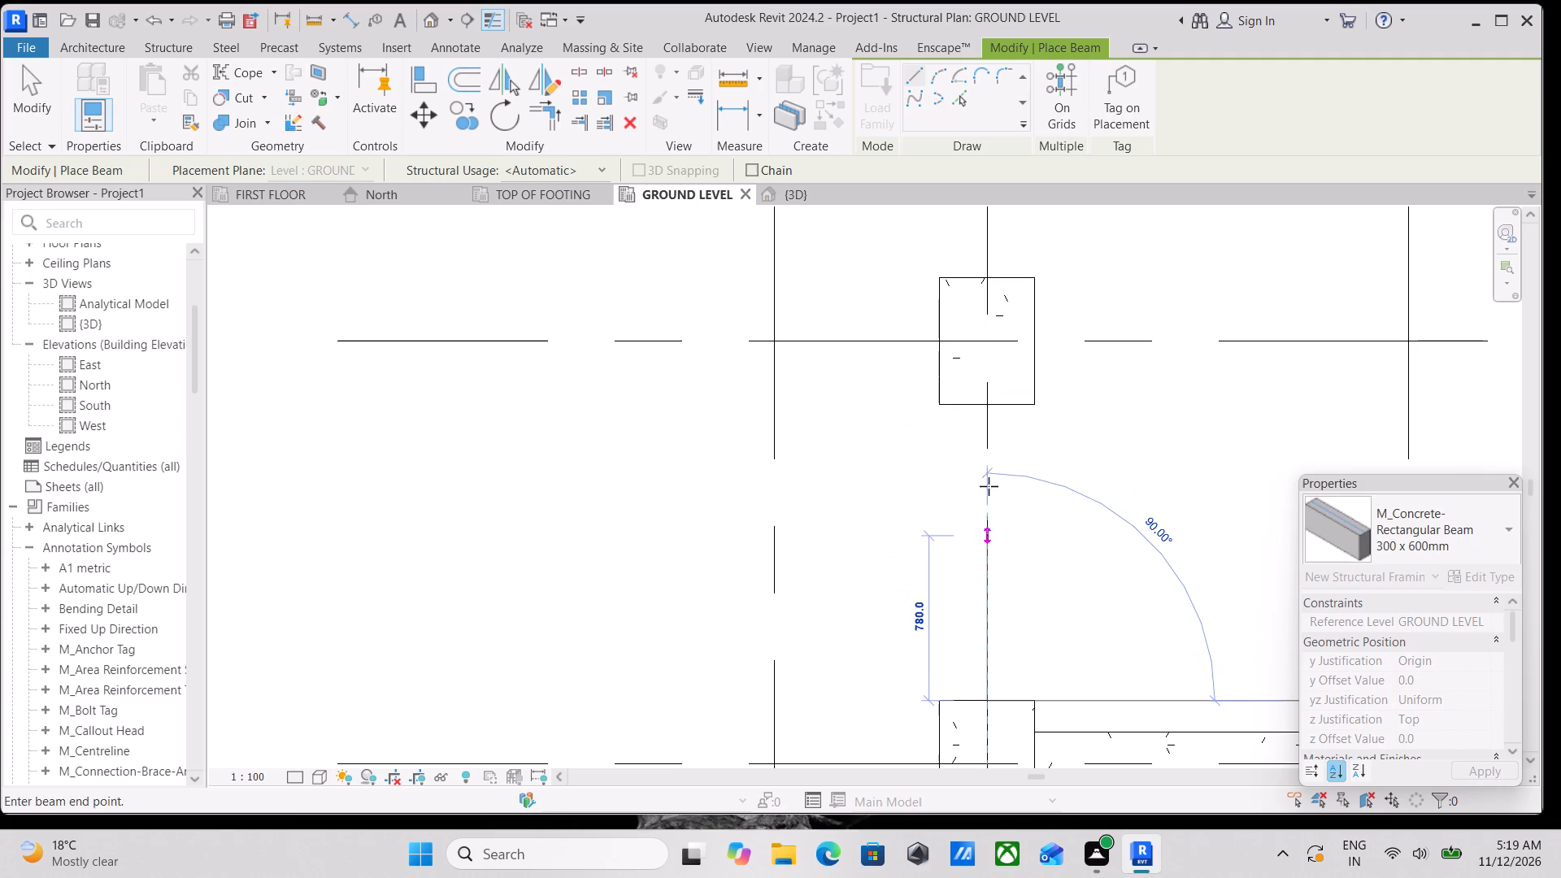
{"action": "left_click", "coordinate": [987, 400]}
Place a 300 x 600mm beam along grid 2 from column E-2 to column D-2.
{"action": "scroll", "coordinate": [1008, 463], "scroll_direction": "down", "scroll_amount": 3}
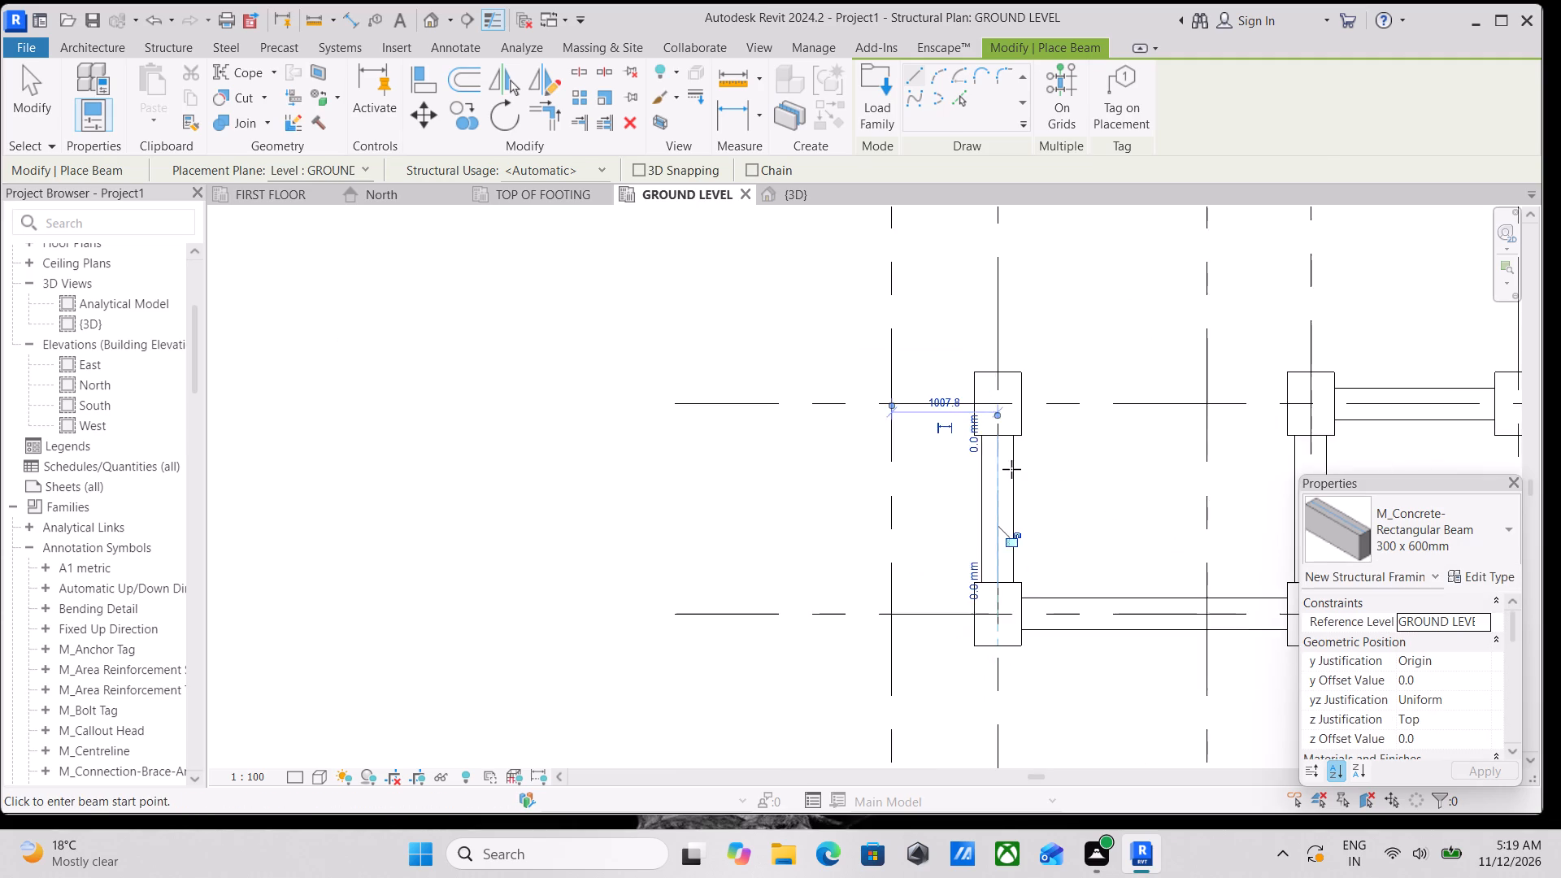
{"action": "scroll", "coordinate": [1011, 469], "scroll_direction": "down", "scroll_amount": 4}
{"action": "middle_click_drag", "start_coordinate": [1024, 462], "coordinate": [995, 524]}
{"action": "scroll", "coordinate": [997, 443], "scroll_direction": "down", "scroll_amount": 1}
{"action": "middle_click_drag", "start_coordinate": [997, 443], "coordinate": [992, 524]}
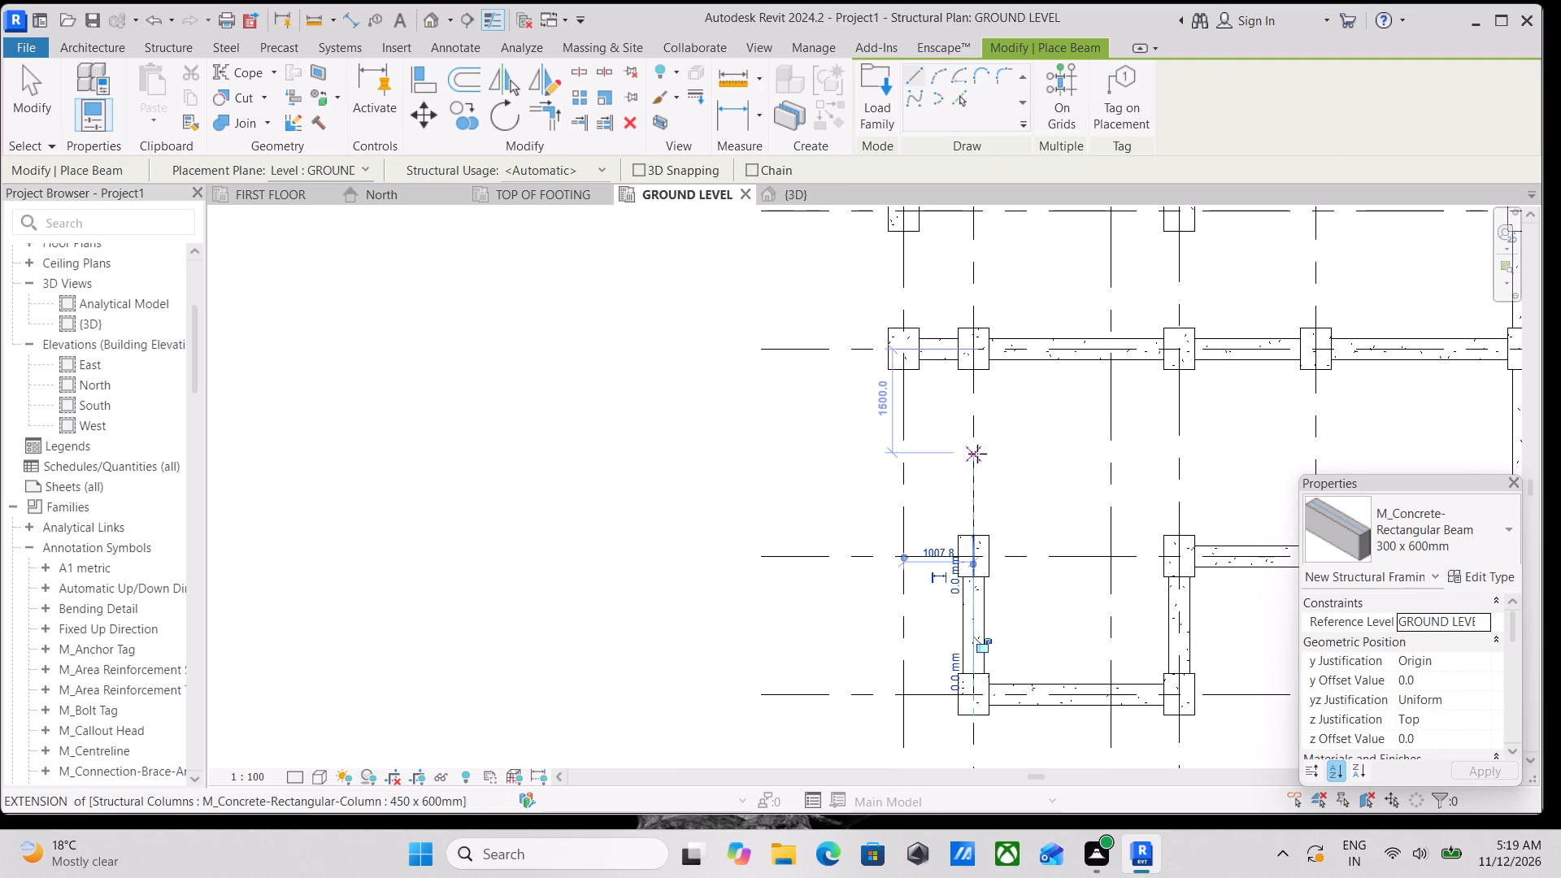
{"action": "scroll", "coordinate": [976, 493], "scroll_direction": "down", "scroll_amount": 1}
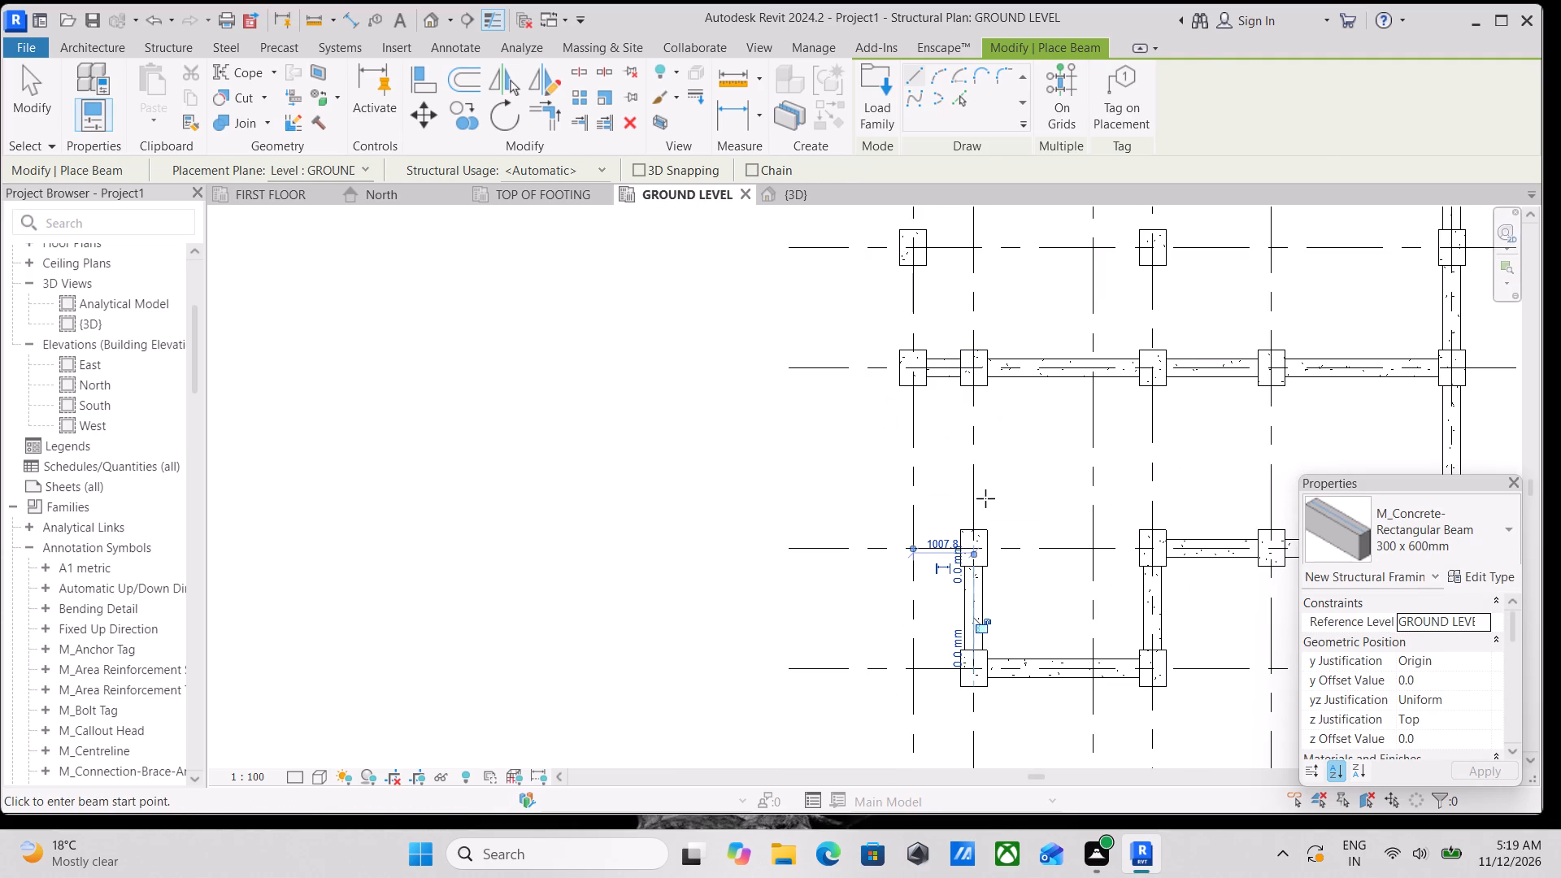
{"action": "scroll", "coordinate": [972, 537], "scroll_direction": "up", "scroll_amount": 1}
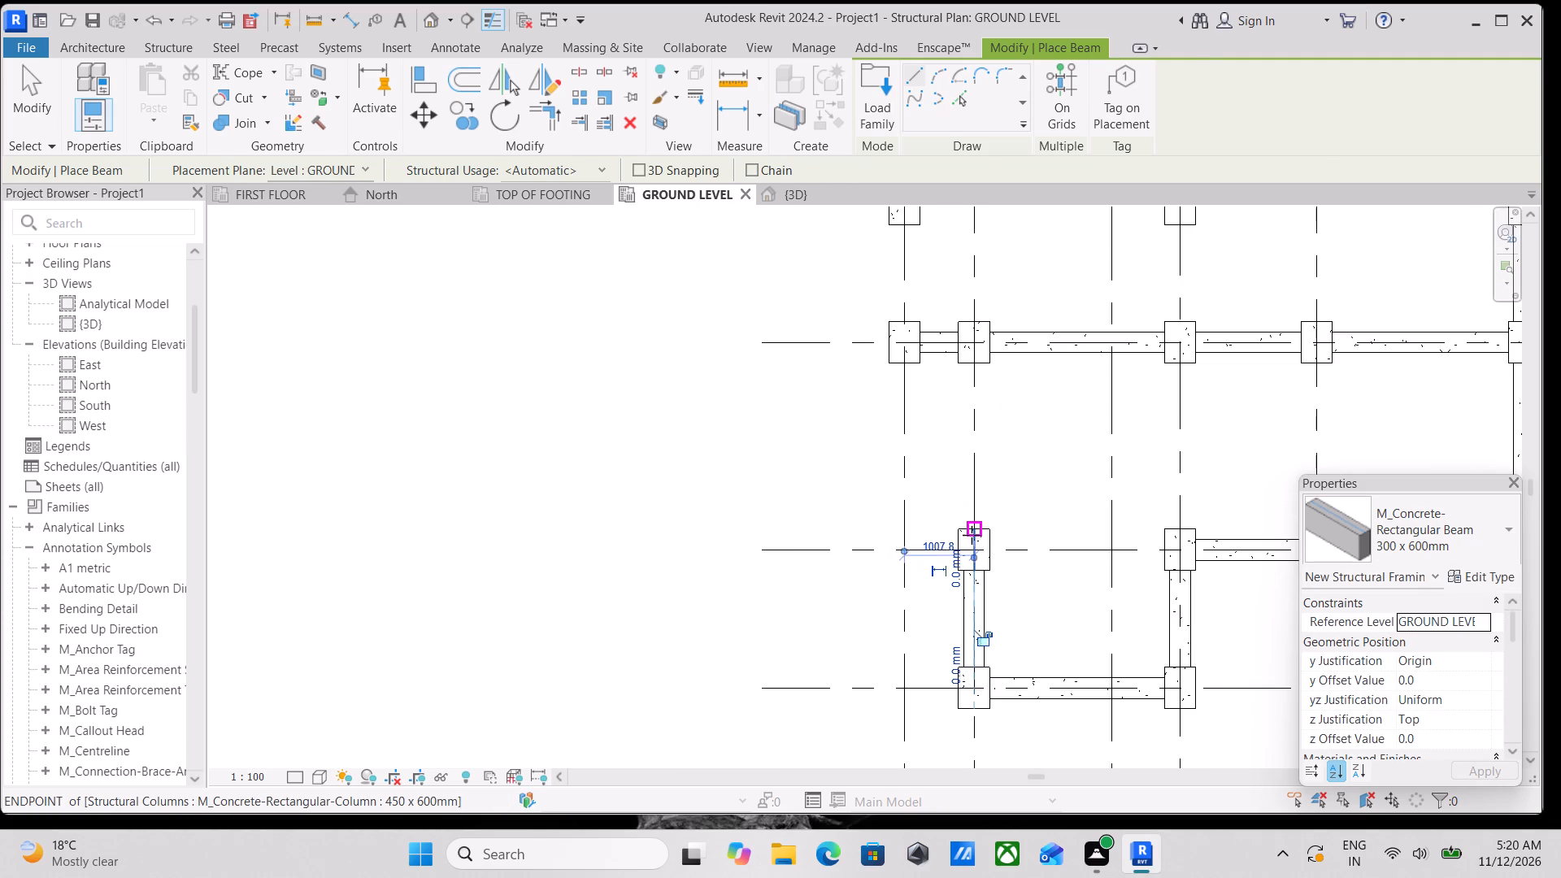
{"action": "left_click", "coordinate": [972, 535]}
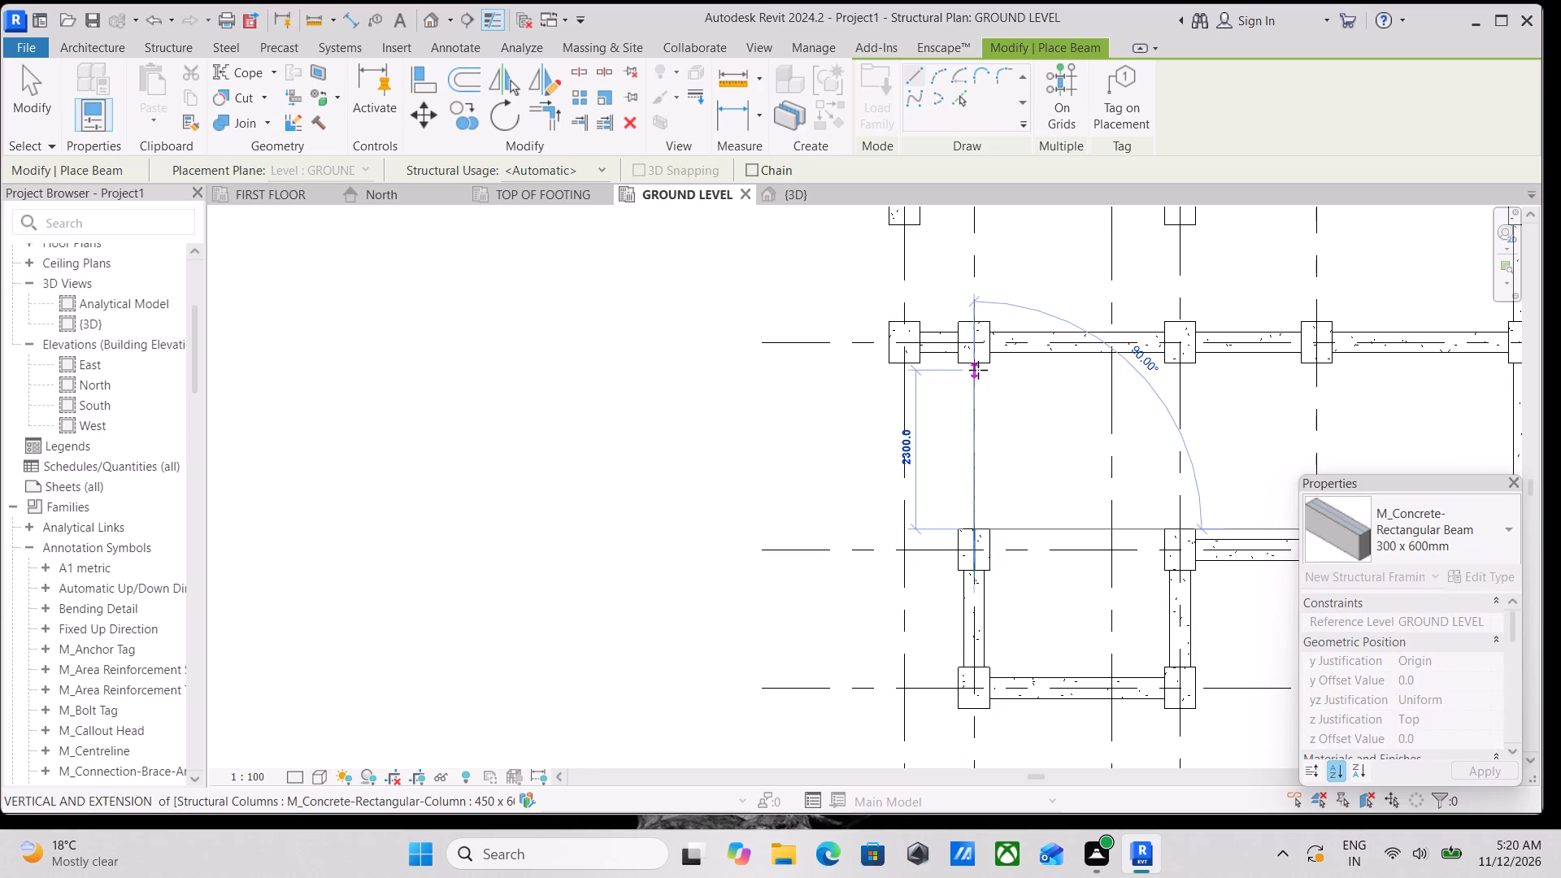
{"action": "left_click", "coordinate": [976, 363]}
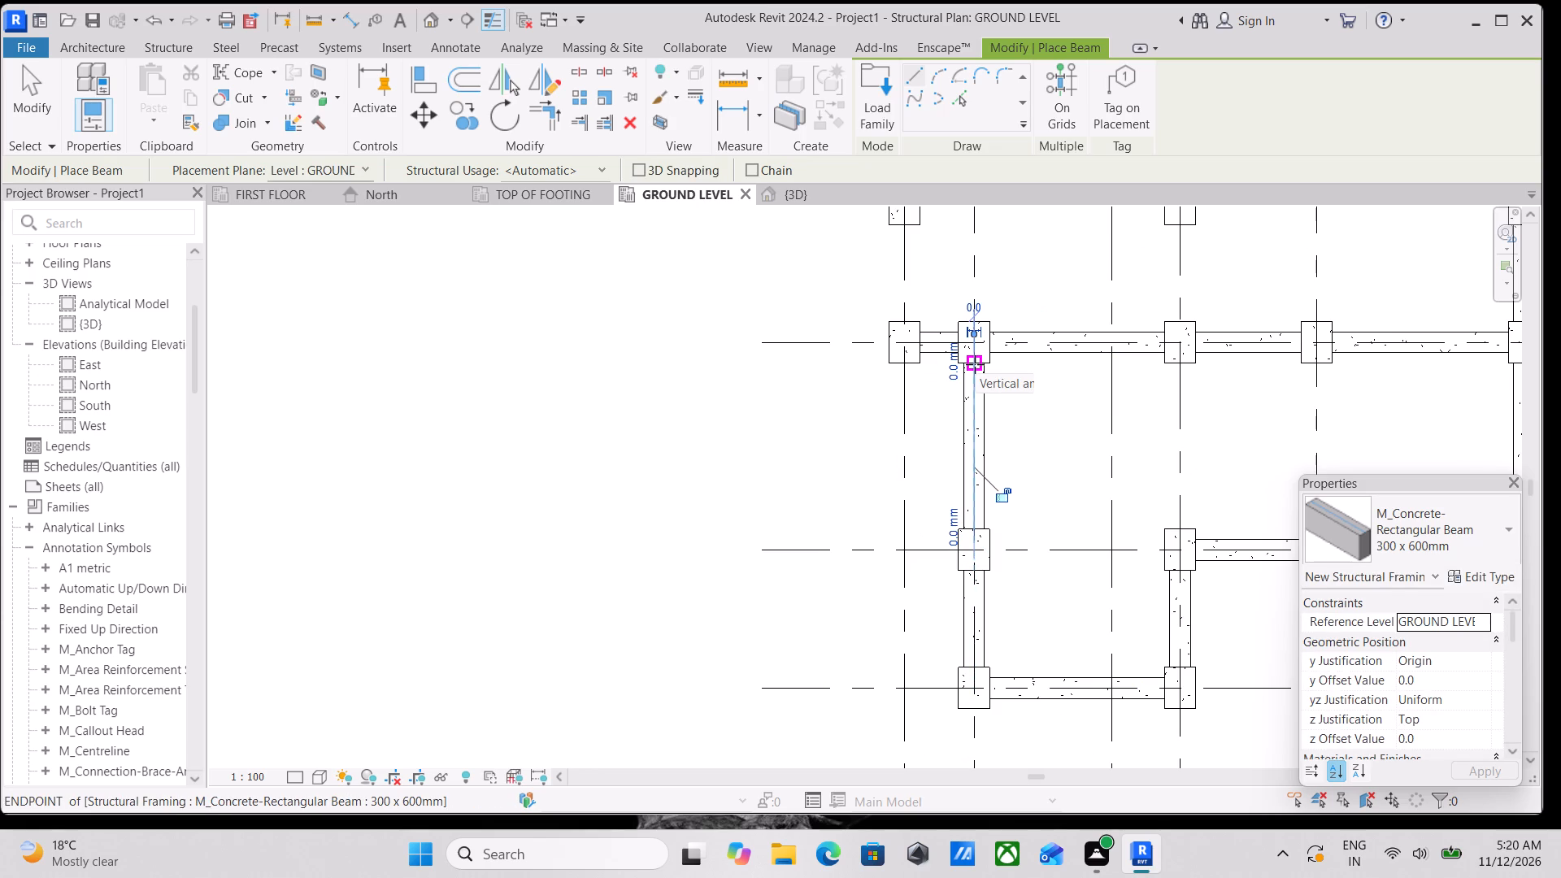
Place a 300 x 600mm beam along grid 1 between the faces of columns A-1 and B-1.
{"action": "scroll", "coordinate": [953, 392], "scroll_direction": "down", "scroll_amount": 3}
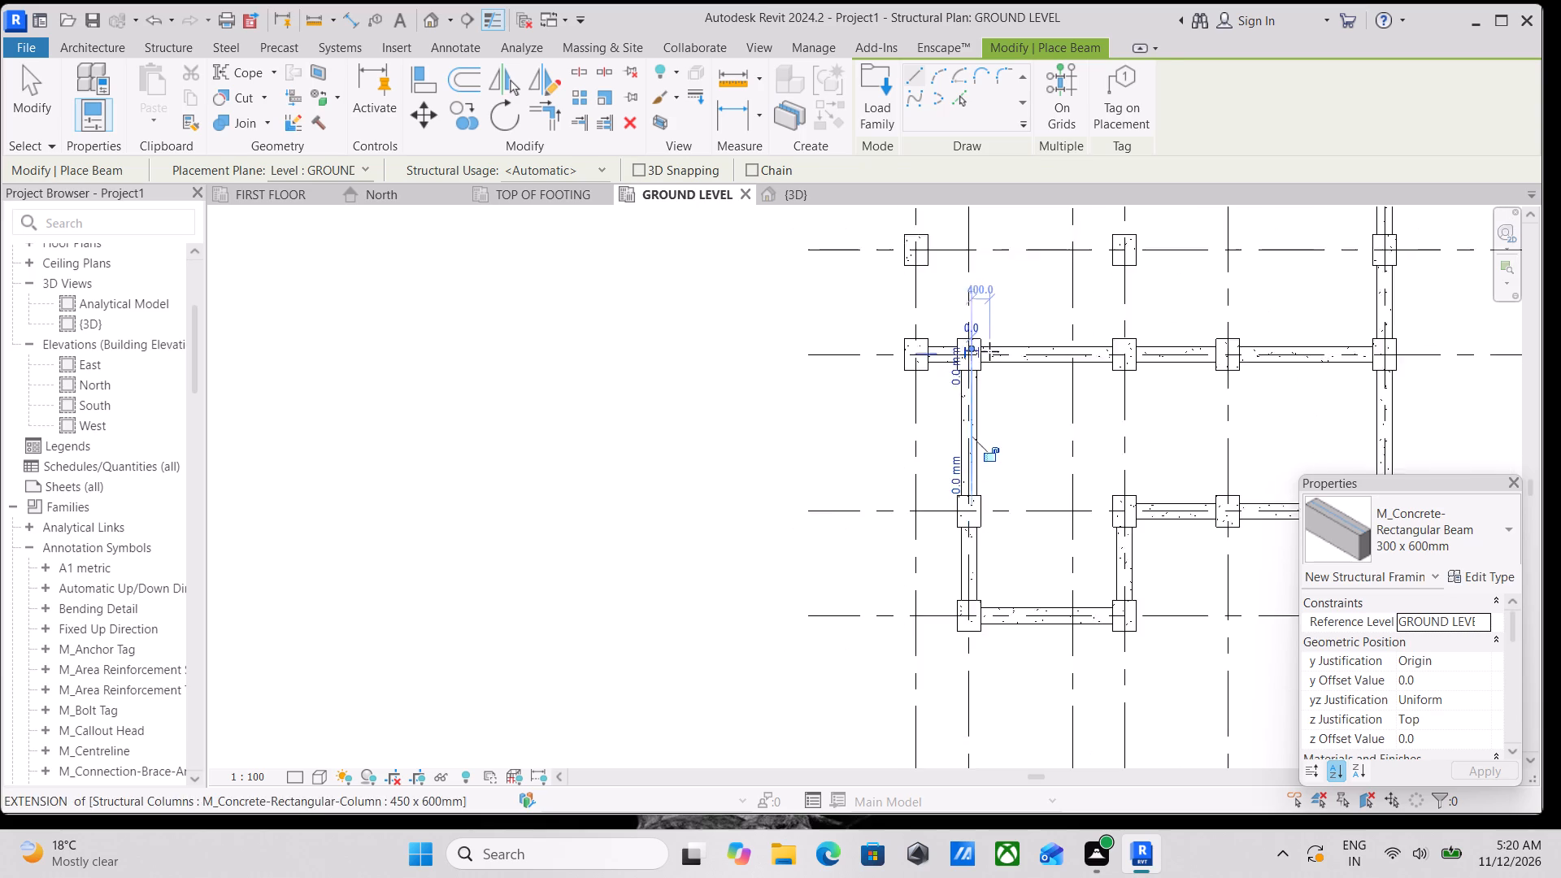
{"action": "middle_click_drag", "start_coordinate": [991, 364], "coordinate": [1026, 540]}
{"action": "middle_click_drag", "start_coordinate": [1021, 374], "coordinate": [1022, 559]}
{"action": "scroll", "coordinate": [978, 403], "scroll_direction": "up", "scroll_amount": 6}
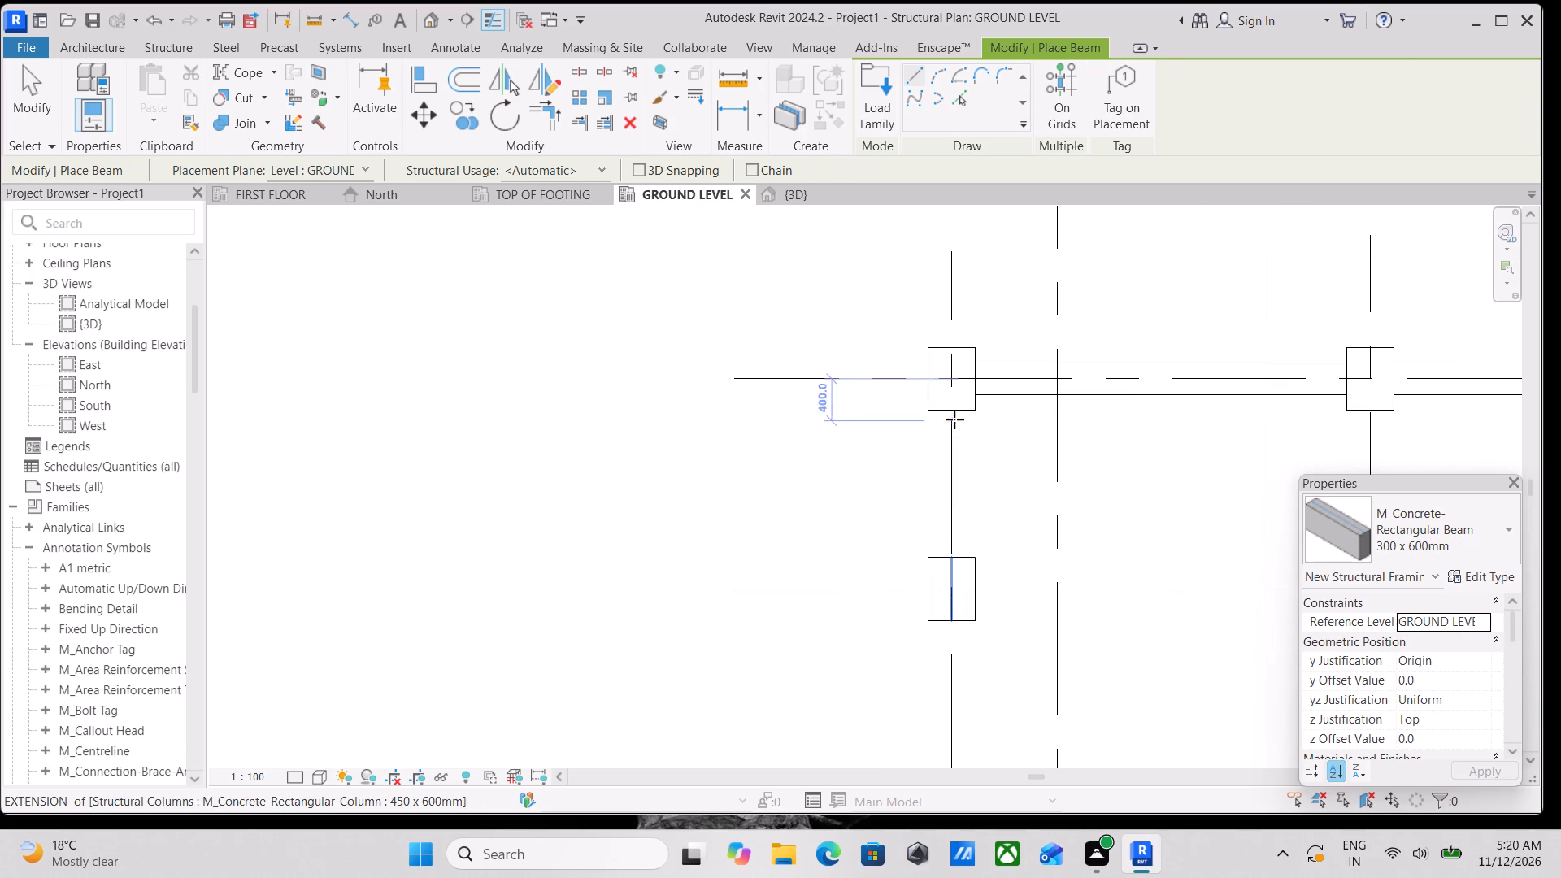
{"action": "left_click", "coordinate": [952, 403]}
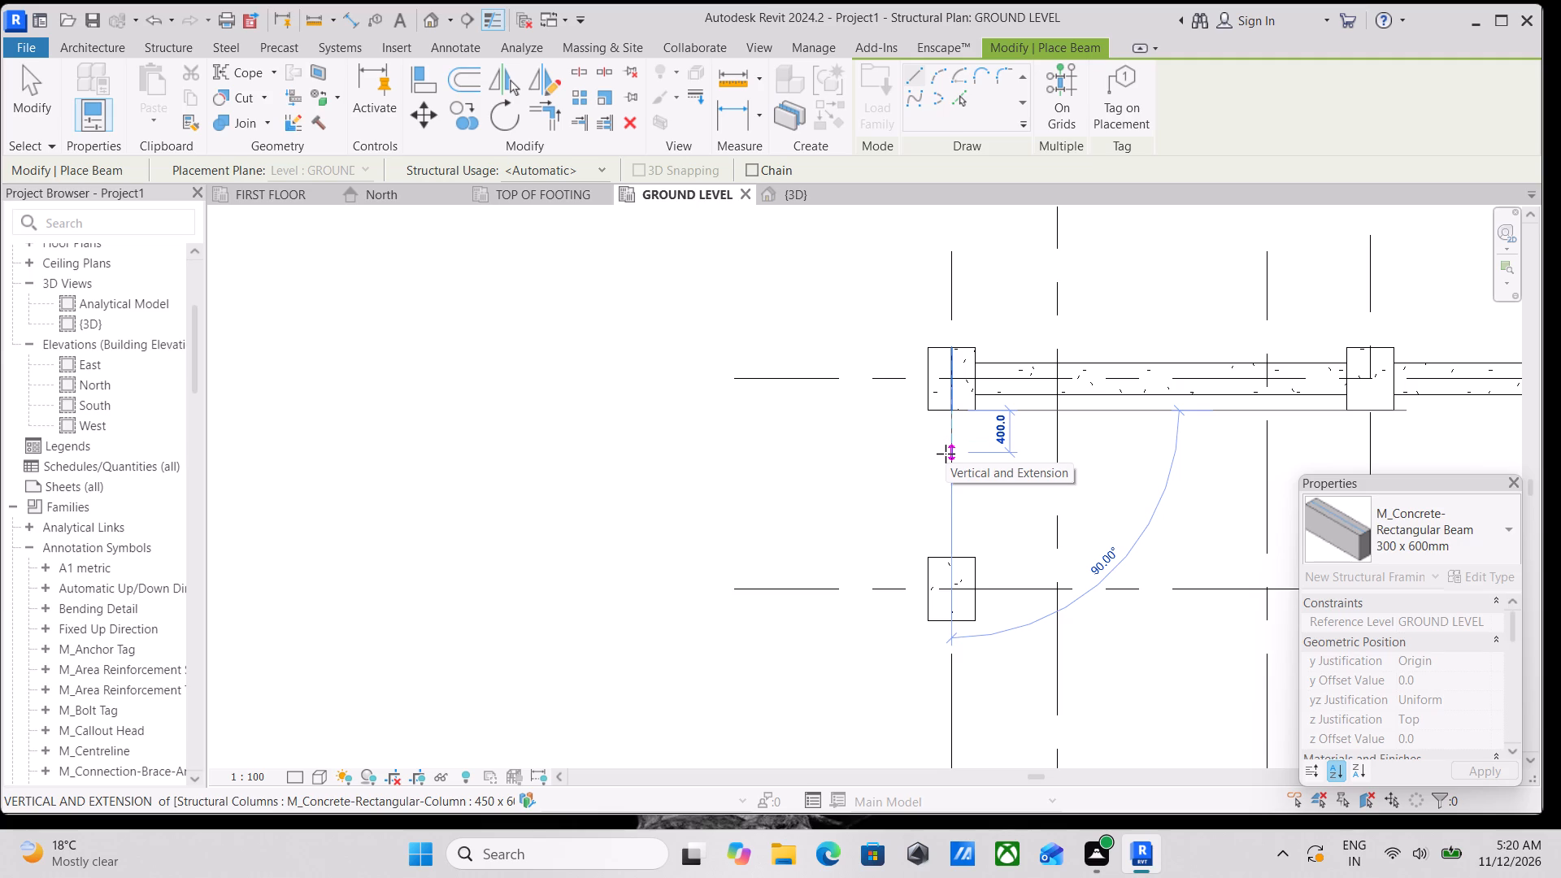
{"action": "middle_click_drag", "start_coordinate": [942, 514], "coordinate": [974, 398]}
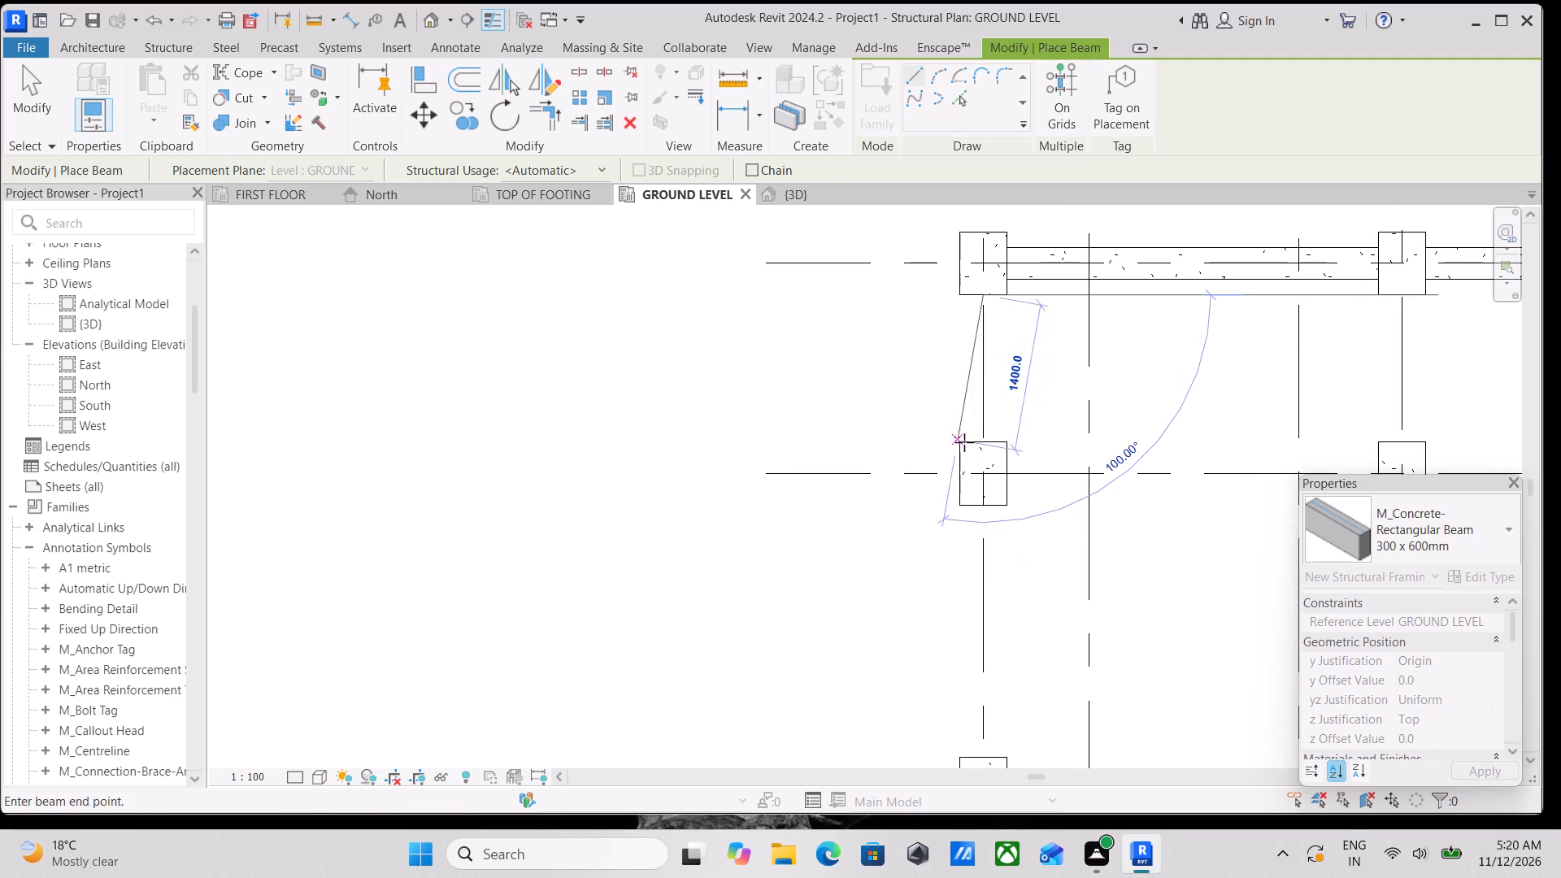
{"action": "left_click", "coordinate": [988, 446]}
{"action": "scroll", "coordinate": [988, 424], "scroll_direction": "down", "scroll_amount": 4}
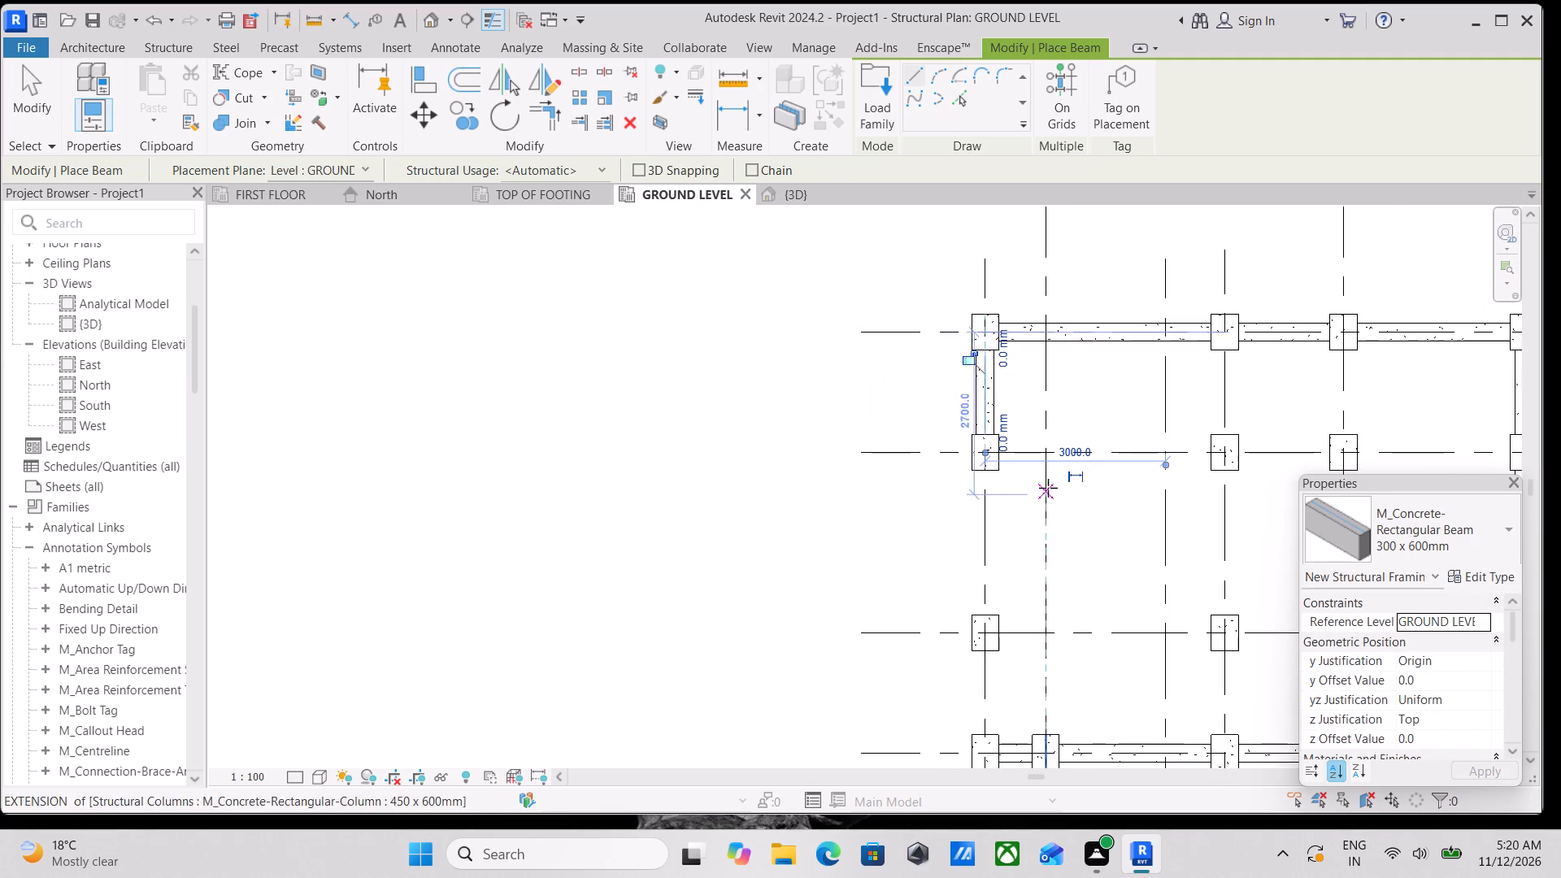
Place a 300 x 600mm beam along grid 1 between the faces of columns B-1 and C-1.
{"action": "middle_click_drag", "start_coordinate": [1046, 484], "coordinate": [1082, 349]}
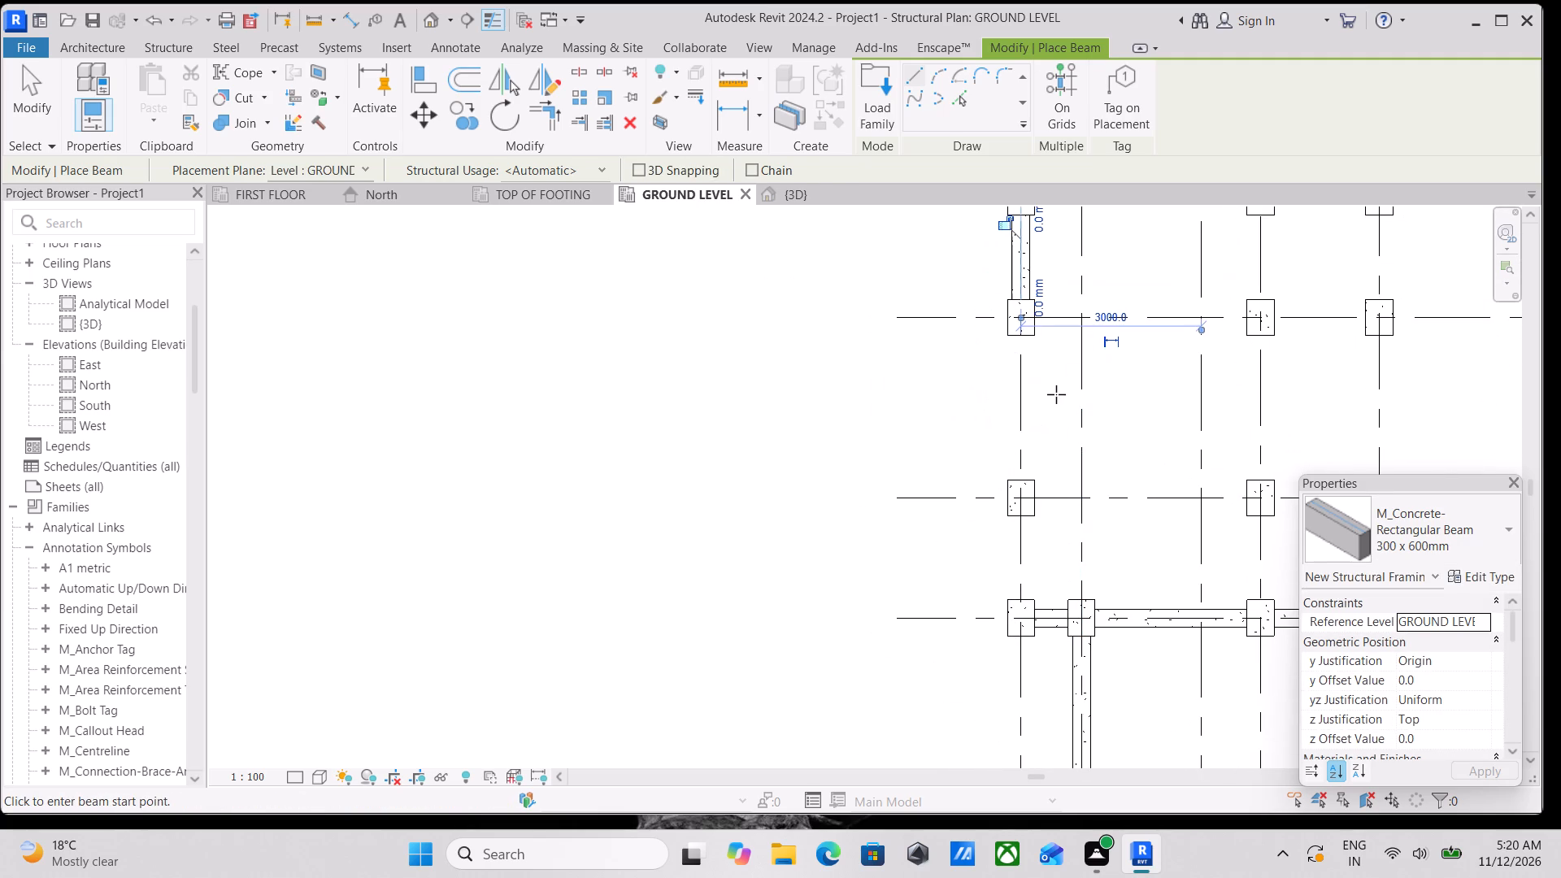
{"action": "scroll", "coordinate": [993, 380], "scroll_direction": "up", "scroll_amount": 3}
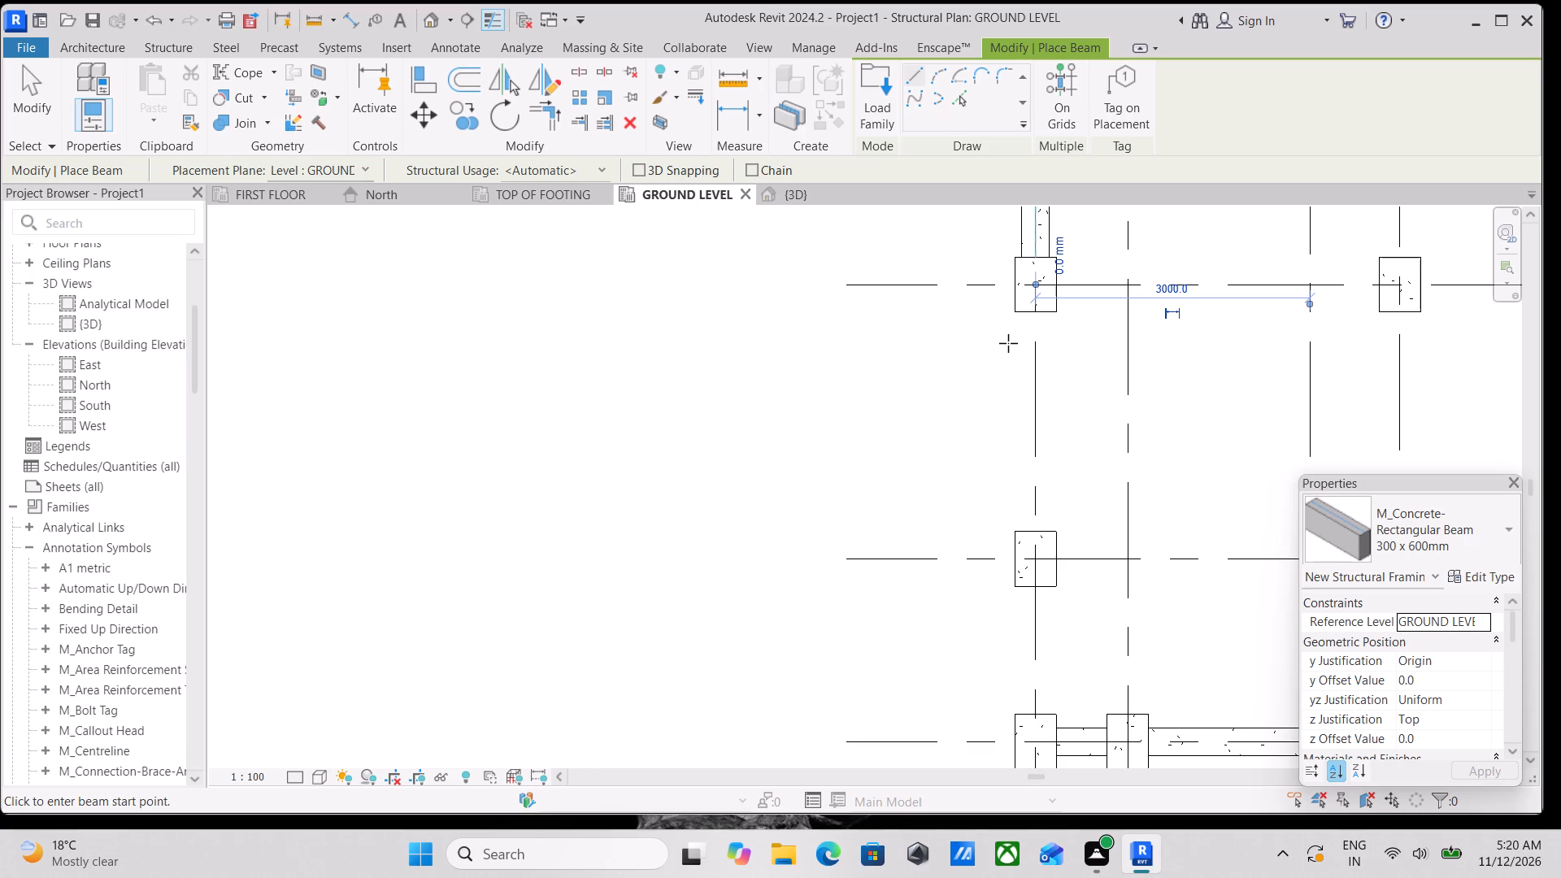
{"action": "scroll", "coordinate": [1013, 330], "scroll_direction": "down", "scroll_amount": 3}
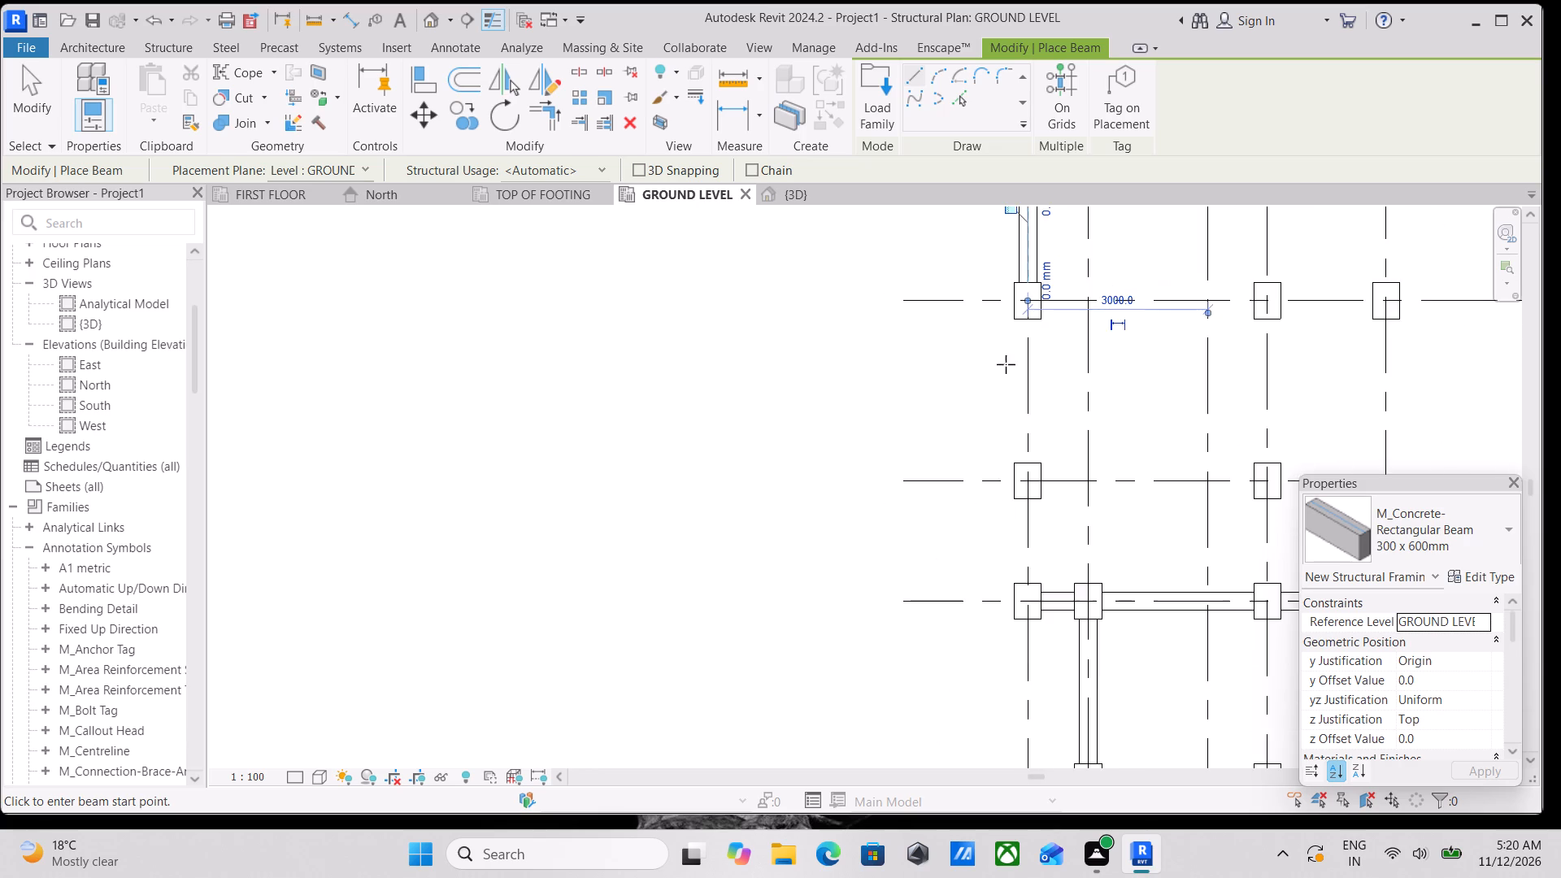
{"action": "scroll", "coordinate": [1082, 300], "scroll_direction": "up", "scroll_amount": 12}
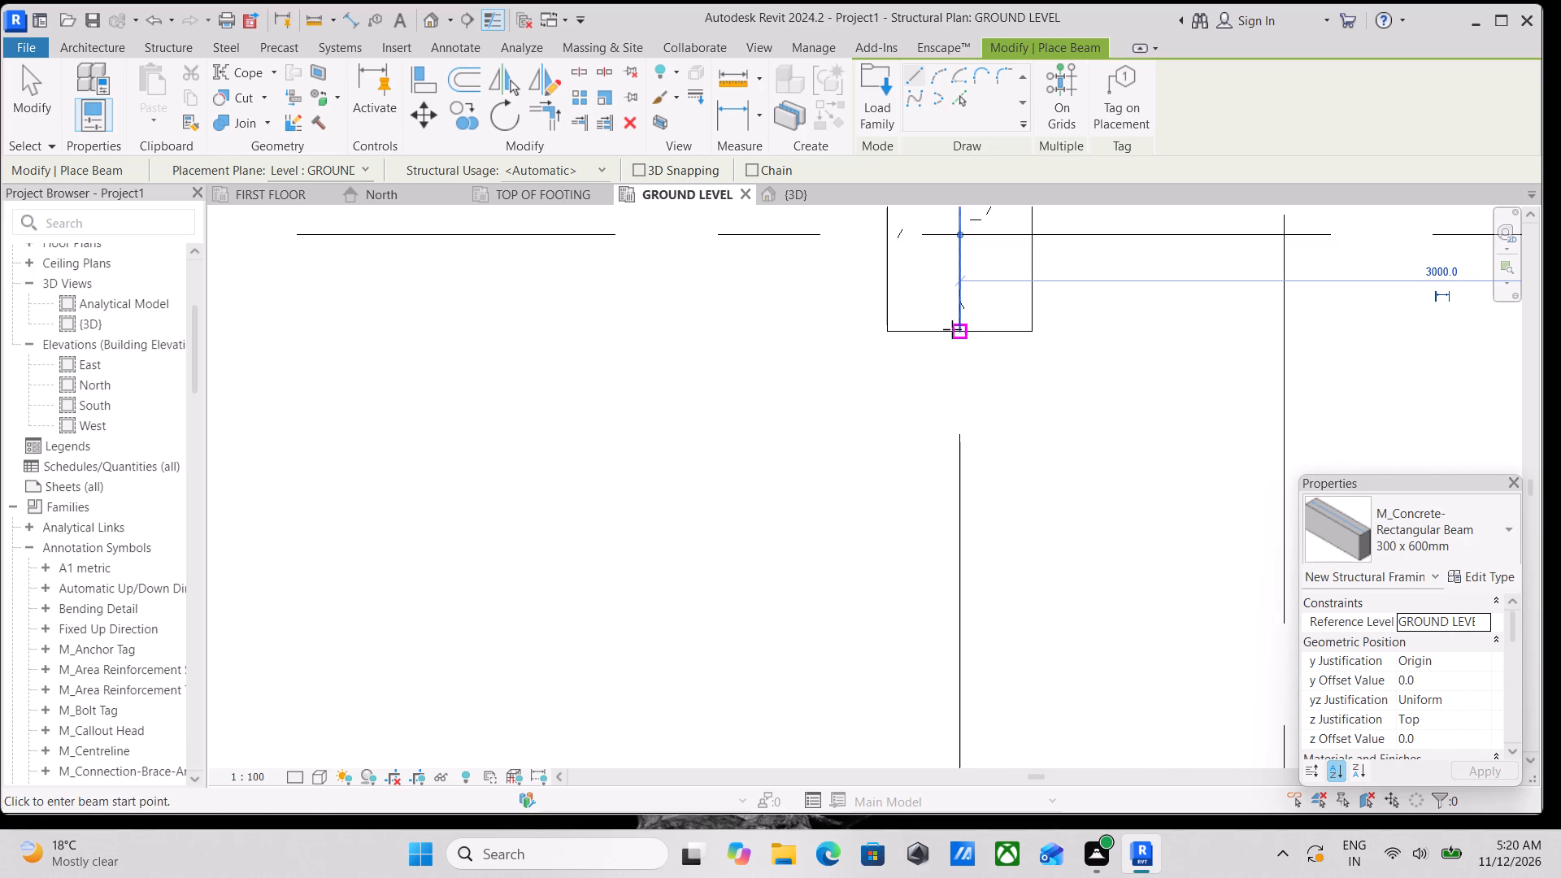
{"action": "left_click", "coordinate": [960, 328]}
{"action": "scroll", "coordinate": [952, 432], "scroll_direction": "down", "scroll_amount": 2}
{"action": "middle_click_drag", "start_coordinate": [953, 423], "coordinate": [988, 247]}
{"action": "scroll", "coordinate": [970, 477], "scroll_direction": "down", "scroll_amount": 2}
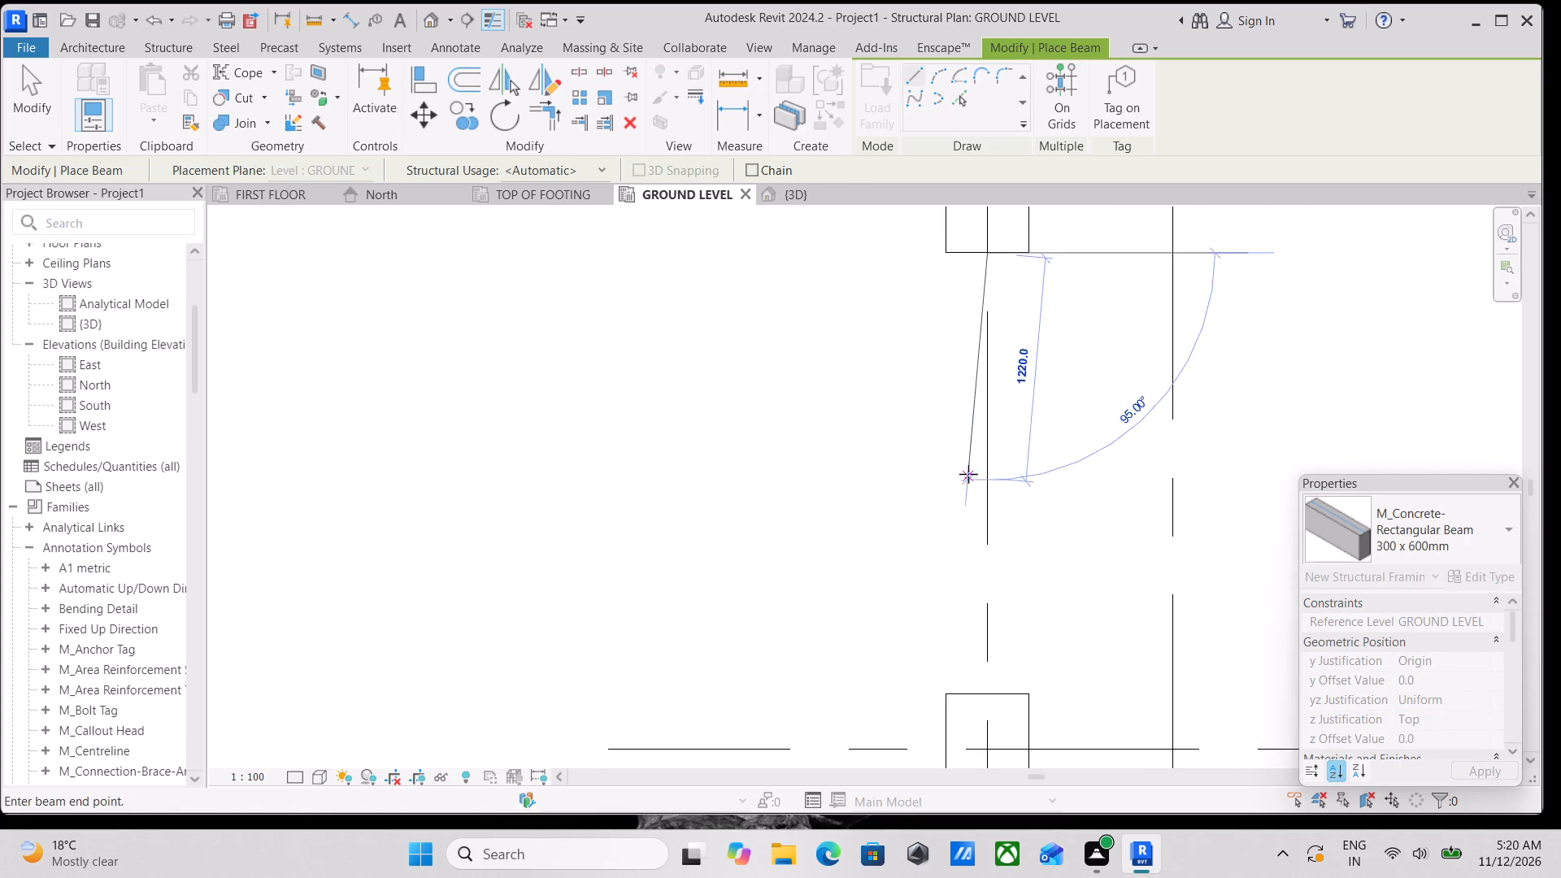
{"action": "middle_click_drag", "start_coordinate": [967, 468], "coordinate": [1054, 246]}
{"action": "left_click", "coordinate": [1076, 476]}
{"action": "scroll", "coordinate": [1074, 365], "scroll_direction": "down", "scroll_amount": 6}
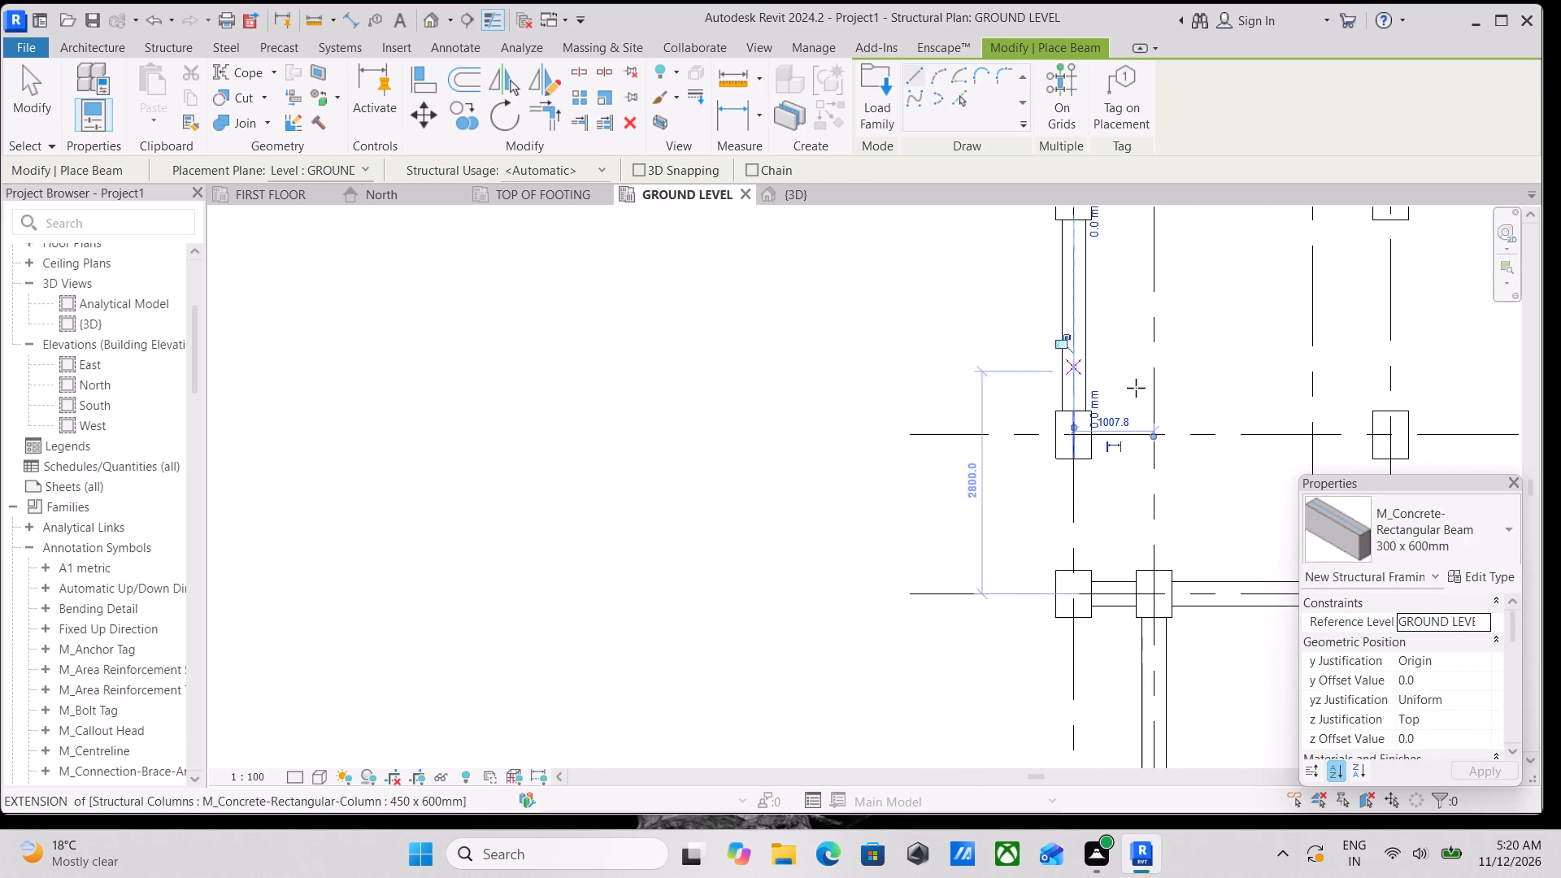
Place a 300 x 600mm beam along grid 1 between the faces of columns C-1 and D-1.
{"action": "scroll", "coordinate": [1188, 395], "scroll_direction": "down", "scroll_amount": 2}
{"action": "middle_click_drag", "start_coordinate": [1181, 389], "coordinate": [1139, 358]}
{"action": "scroll", "coordinate": [1075, 431], "scroll_direction": "up", "scroll_amount": 6}
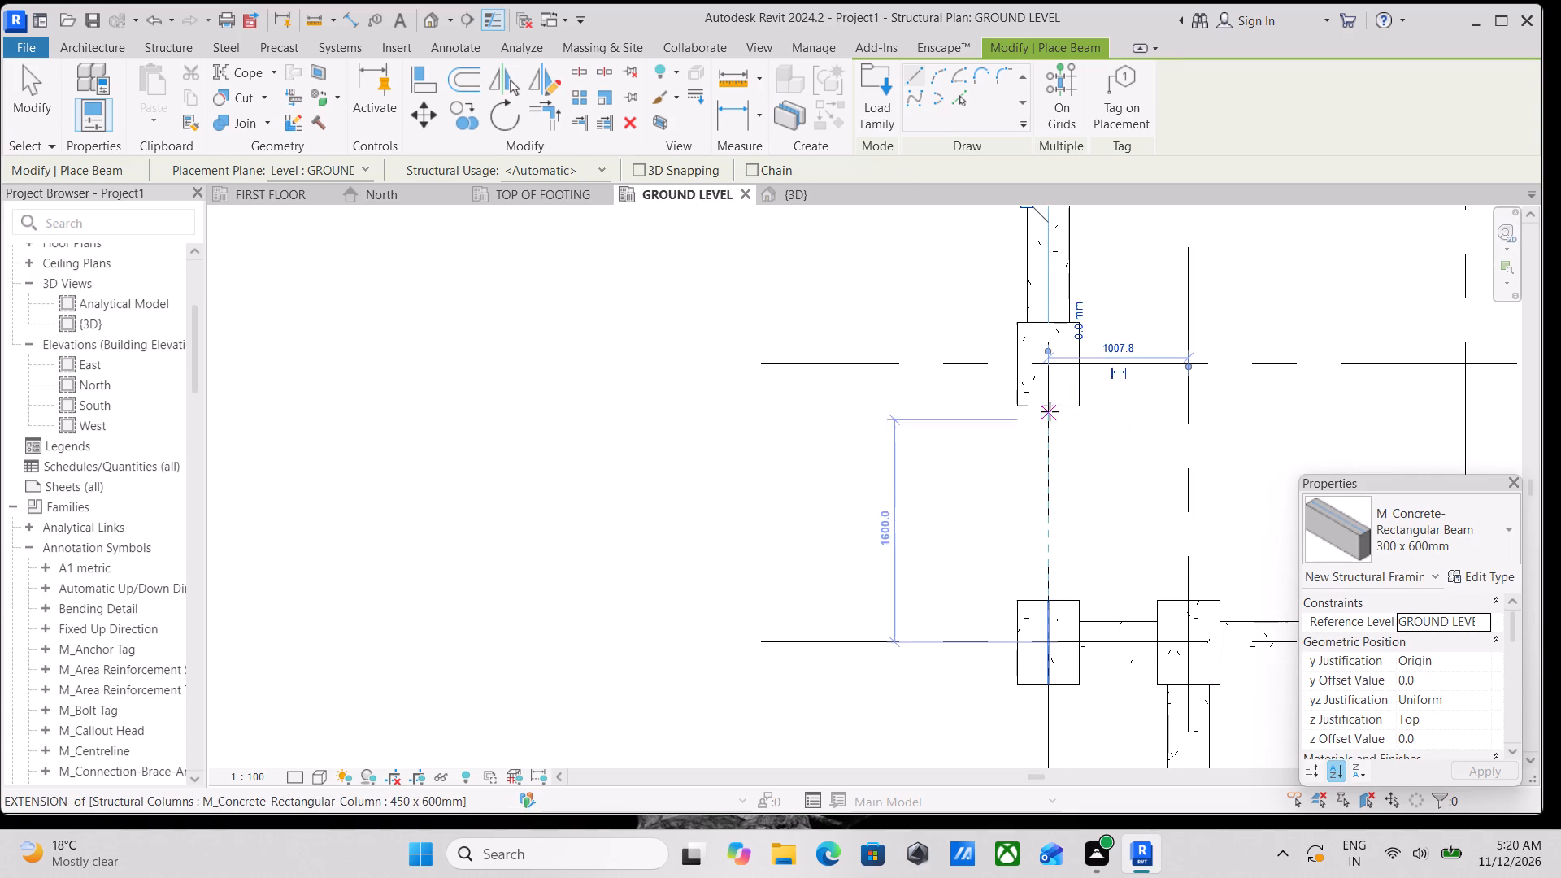
{"action": "left_click", "coordinate": [1046, 399]}
{"action": "middle_click_drag", "start_coordinate": [1035, 510], "coordinate": [1050, 404]}
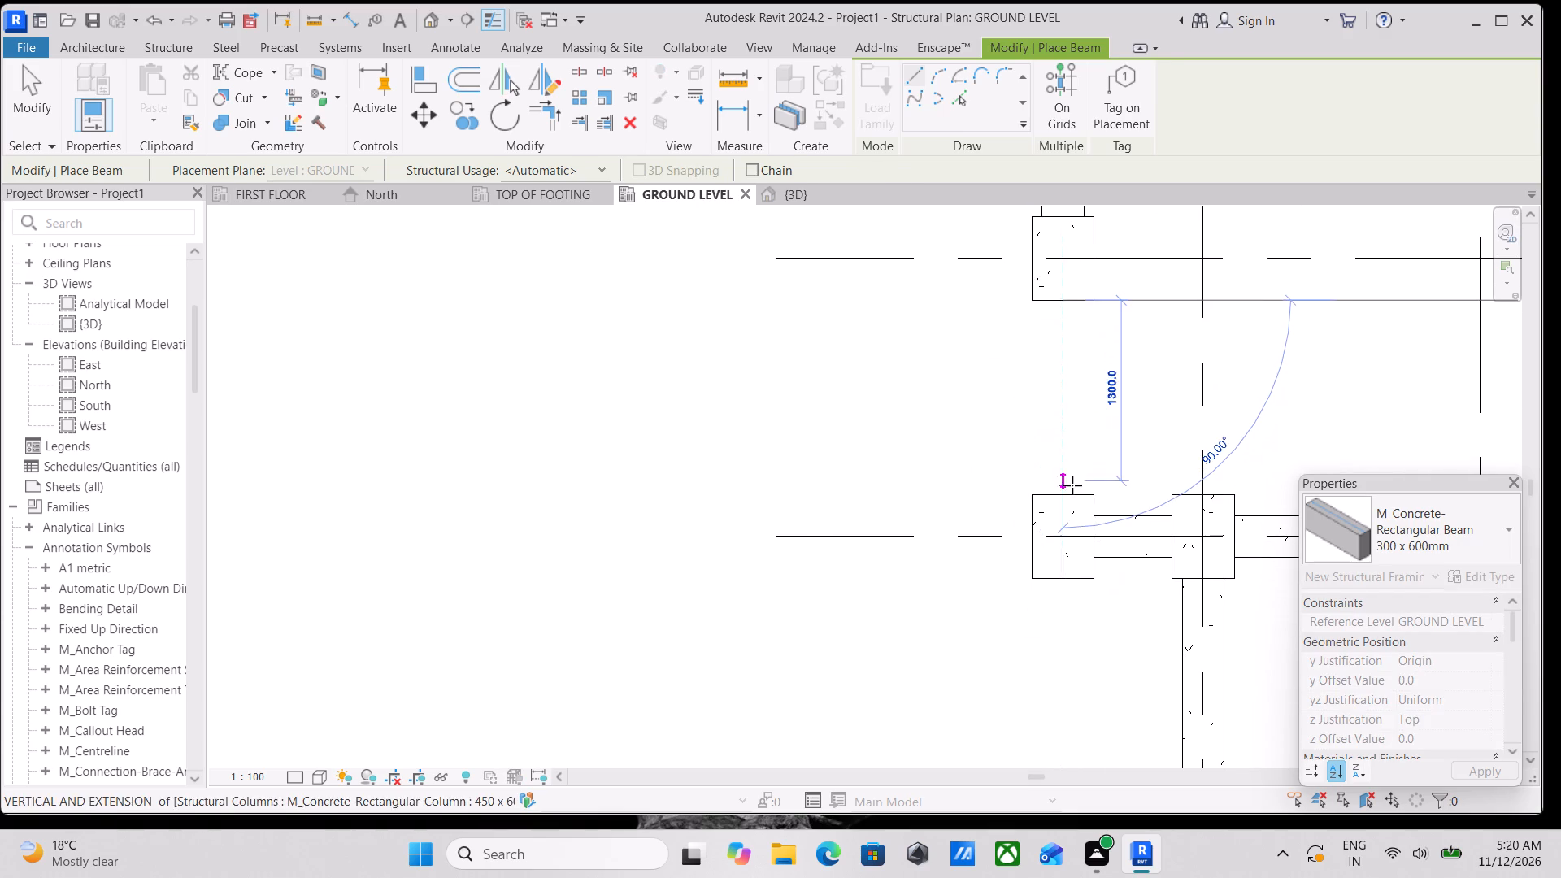
{"action": "left_click", "coordinate": [1072, 498]}
{"action": "scroll", "coordinate": [1113, 373], "scroll_direction": "down", "scroll_amount": 3}
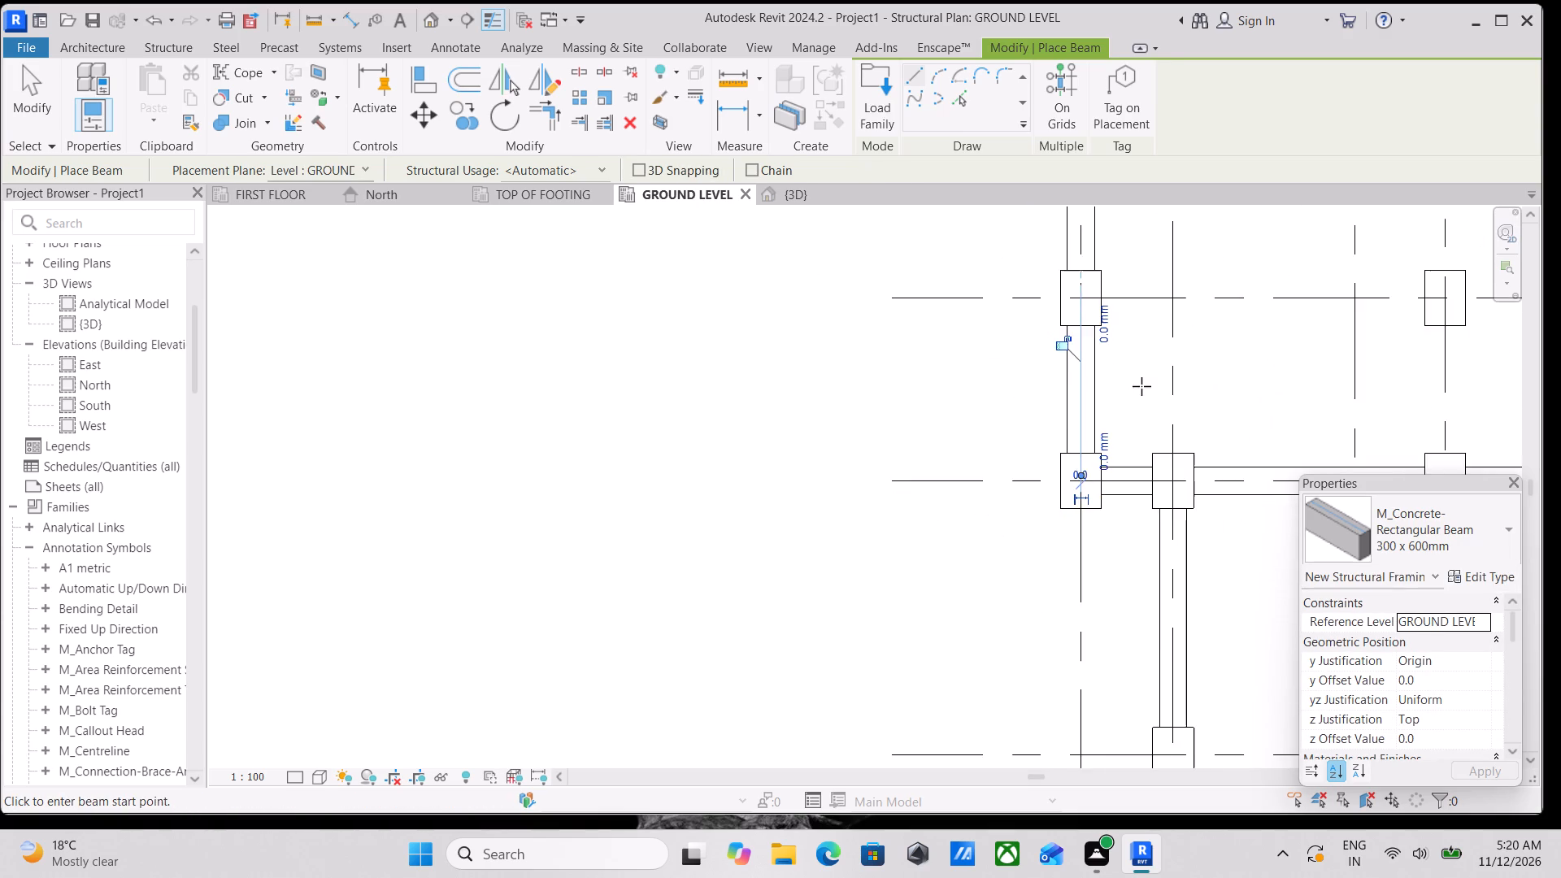
Compare the plan image in the TOP OF FOOTING view with the beam layout modelled at GROUND LEVEL.
{"action": "scroll", "coordinate": [1143, 385], "scroll_direction": "down", "scroll_amount": 1}
{"action": "middle_click_drag", "start_coordinate": [1143, 384], "coordinate": [1081, 367]}
{"action": "scroll", "coordinate": [1084, 359], "scroll_direction": "down", "scroll_amount": 2}
{"action": "middle_click_drag", "start_coordinate": [1072, 377], "coordinate": [1021, 489]}
{"action": "scroll", "coordinate": [1028, 459], "scroll_direction": "down", "scroll_amount": 2}
{"action": "middle_click_drag", "start_coordinate": [1028, 459], "coordinate": [975, 550]}
{"action": "scroll", "coordinate": [1007, 466], "scroll_direction": "down", "scroll_amount": 2}
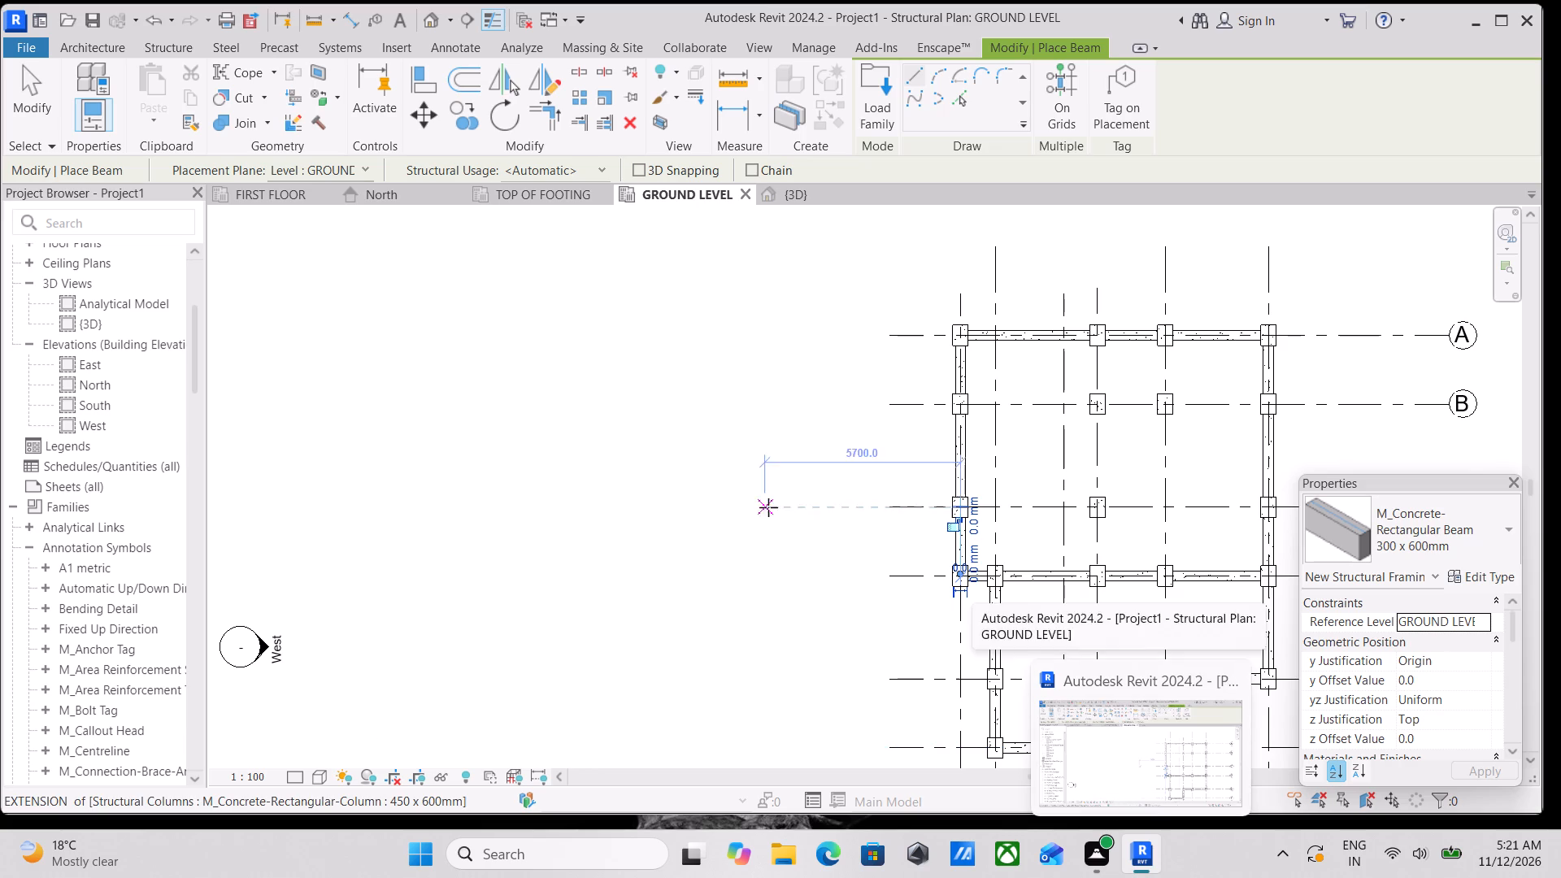
{"action": "left_click", "coordinate": [531, 193]}
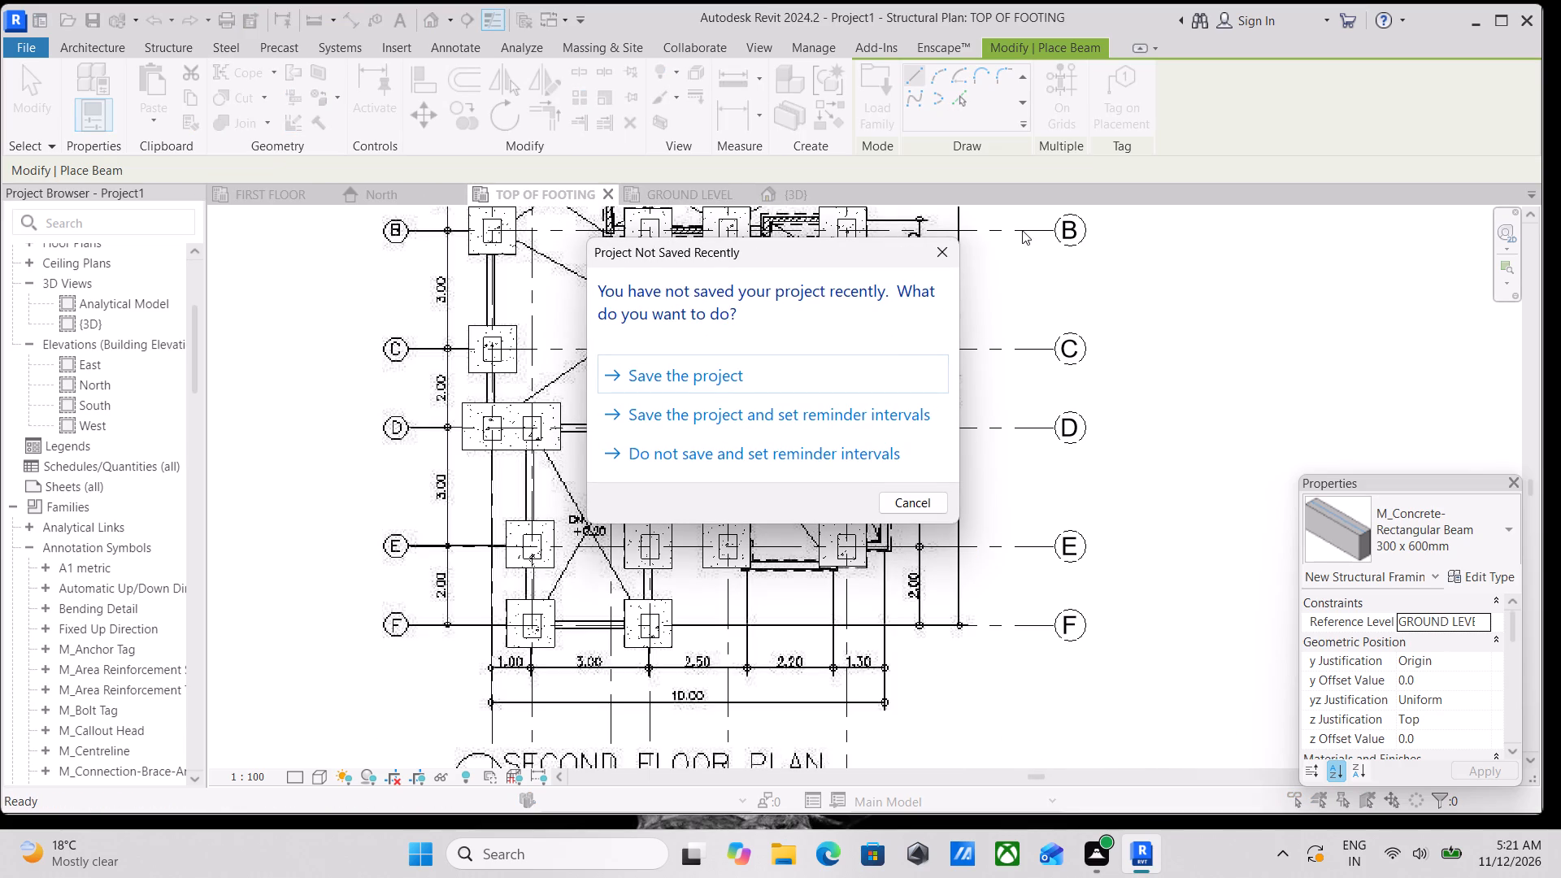
{"action": "left_click", "coordinate": [954, 245]}
{"action": "scroll", "coordinate": [512, 571], "scroll_direction": "up", "scroll_amount": 3}
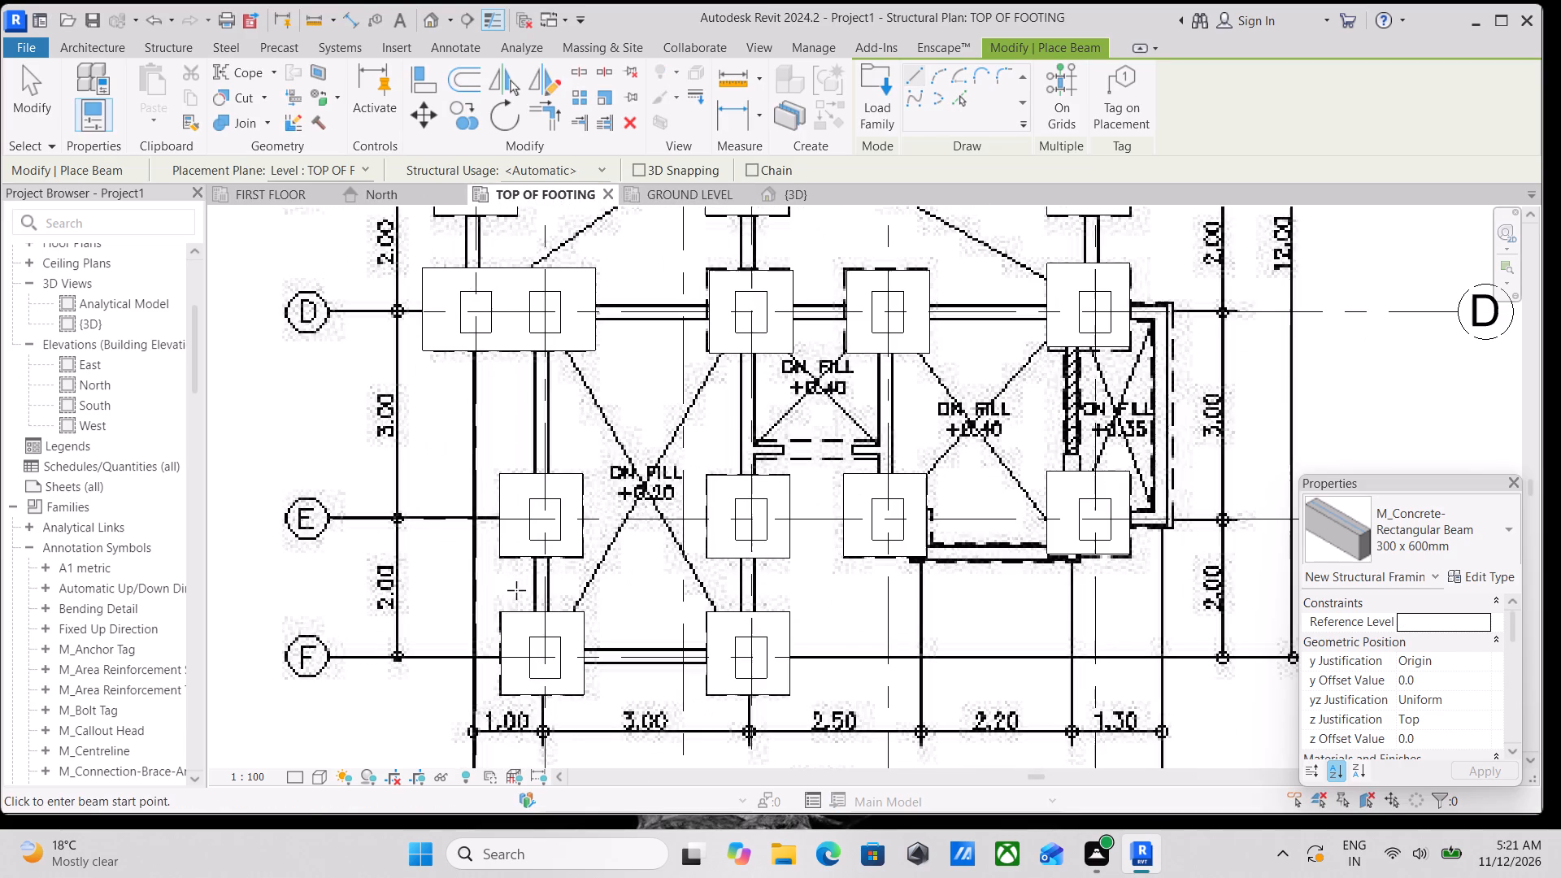
{"action": "scroll", "coordinate": [516, 590], "scroll_direction": "up", "scroll_amount": 1}
{"action": "scroll", "coordinate": [472, 583], "scroll_direction": "down", "scroll_amount": 1}
{"action": "scroll", "coordinate": [532, 530], "scroll_direction": "down", "scroll_amount": 2}
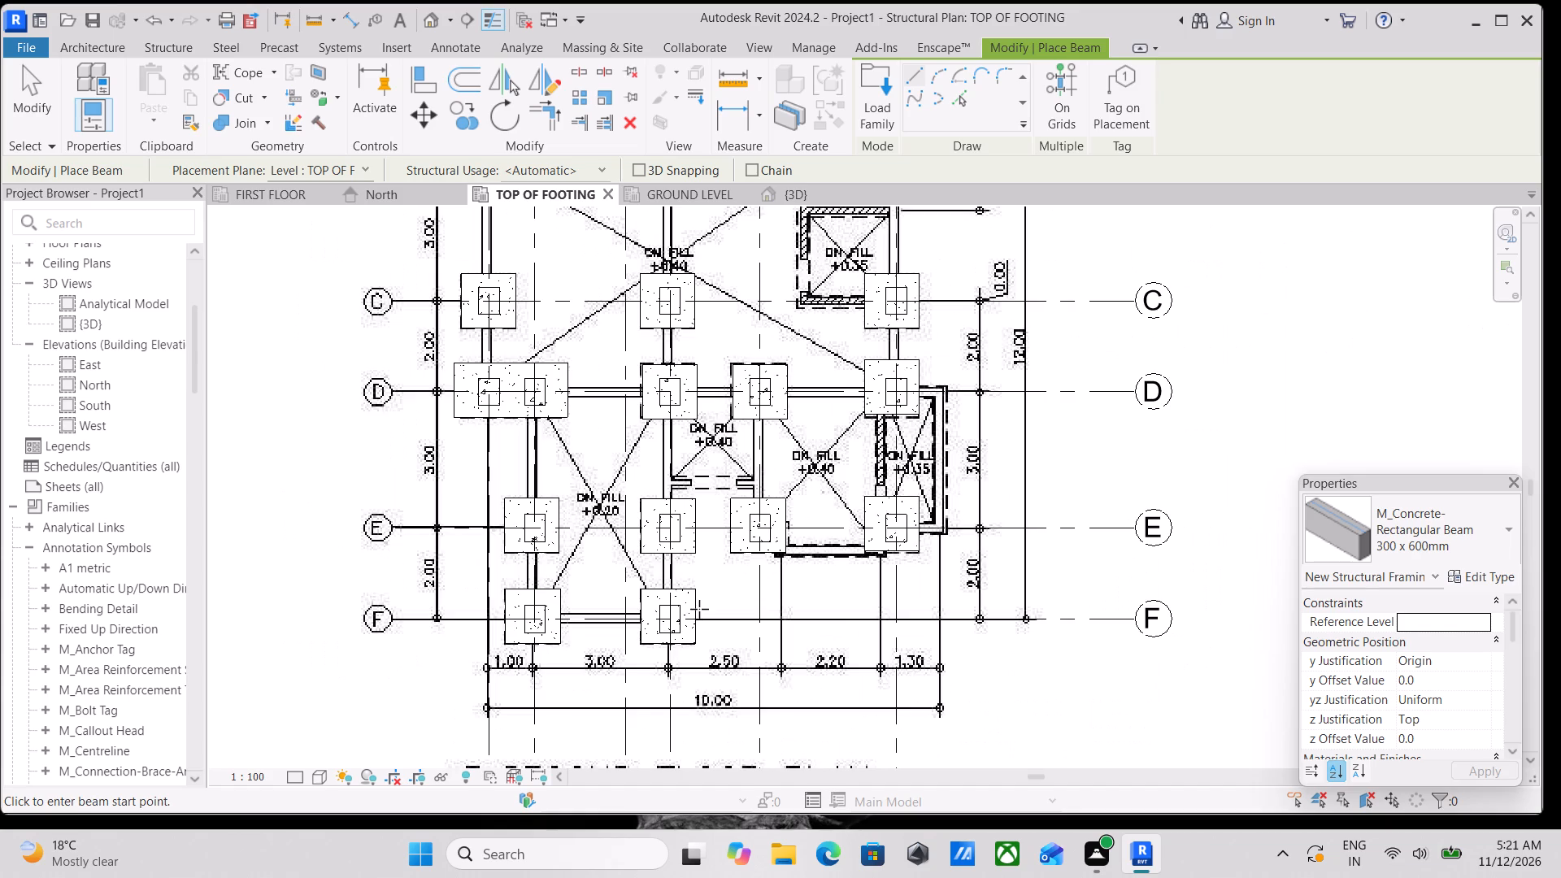
{"action": "scroll", "coordinate": [707, 609], "scroll_direction": "down", "scroll_amount": 3}
{"action": "middle_click_drag", "start_coordinate": [707, 605], "coordinate": [707, 615]}
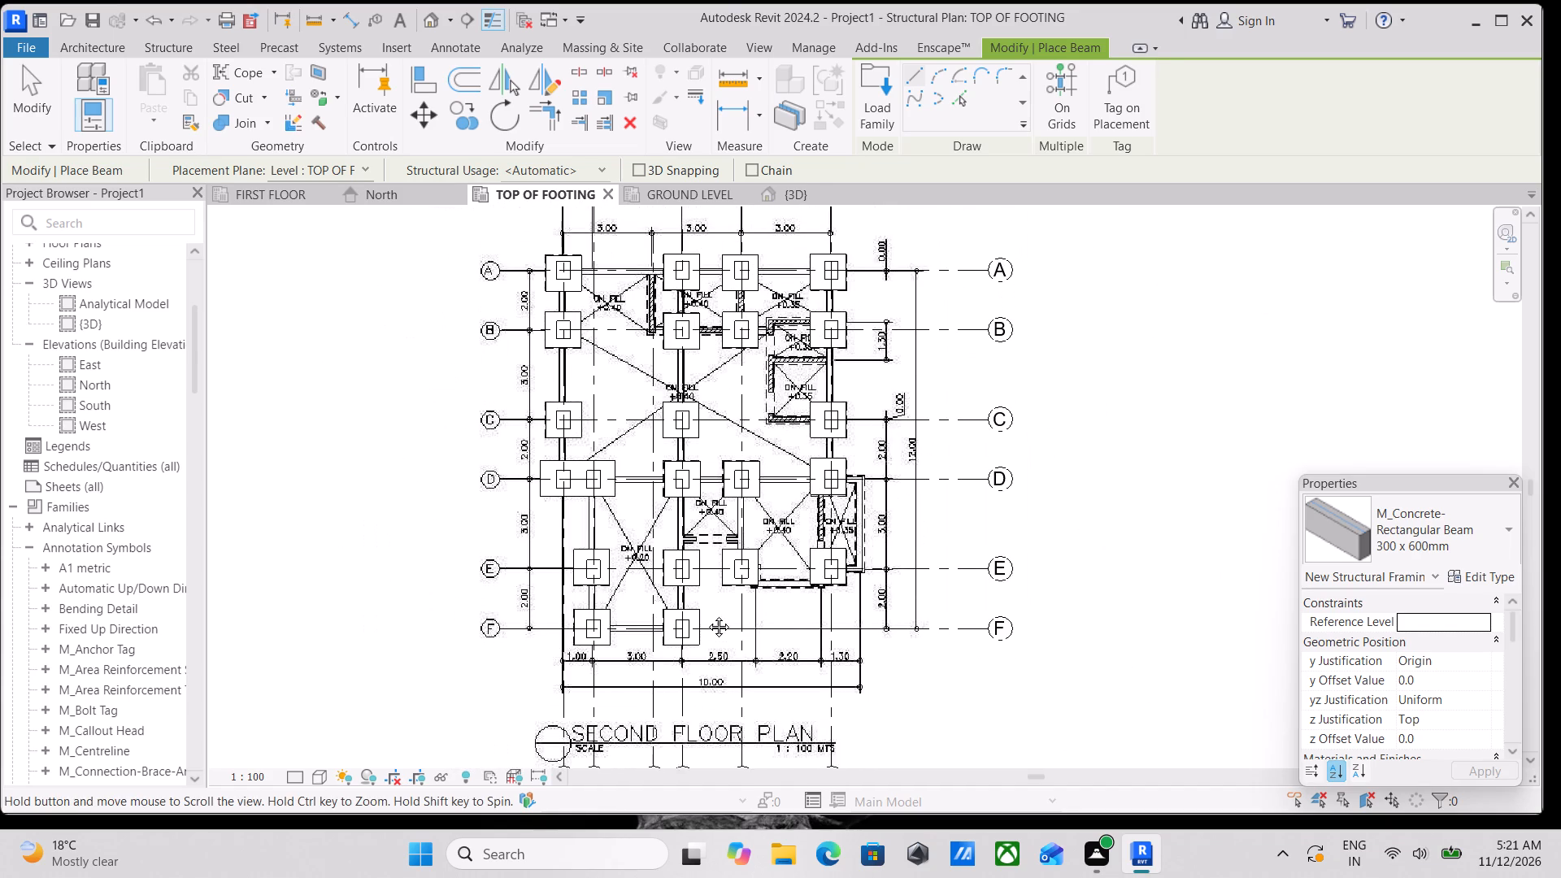
{"action": "middle_click_drag", "start_coordinate": [707, 615], "coordinate": [720, 567]}
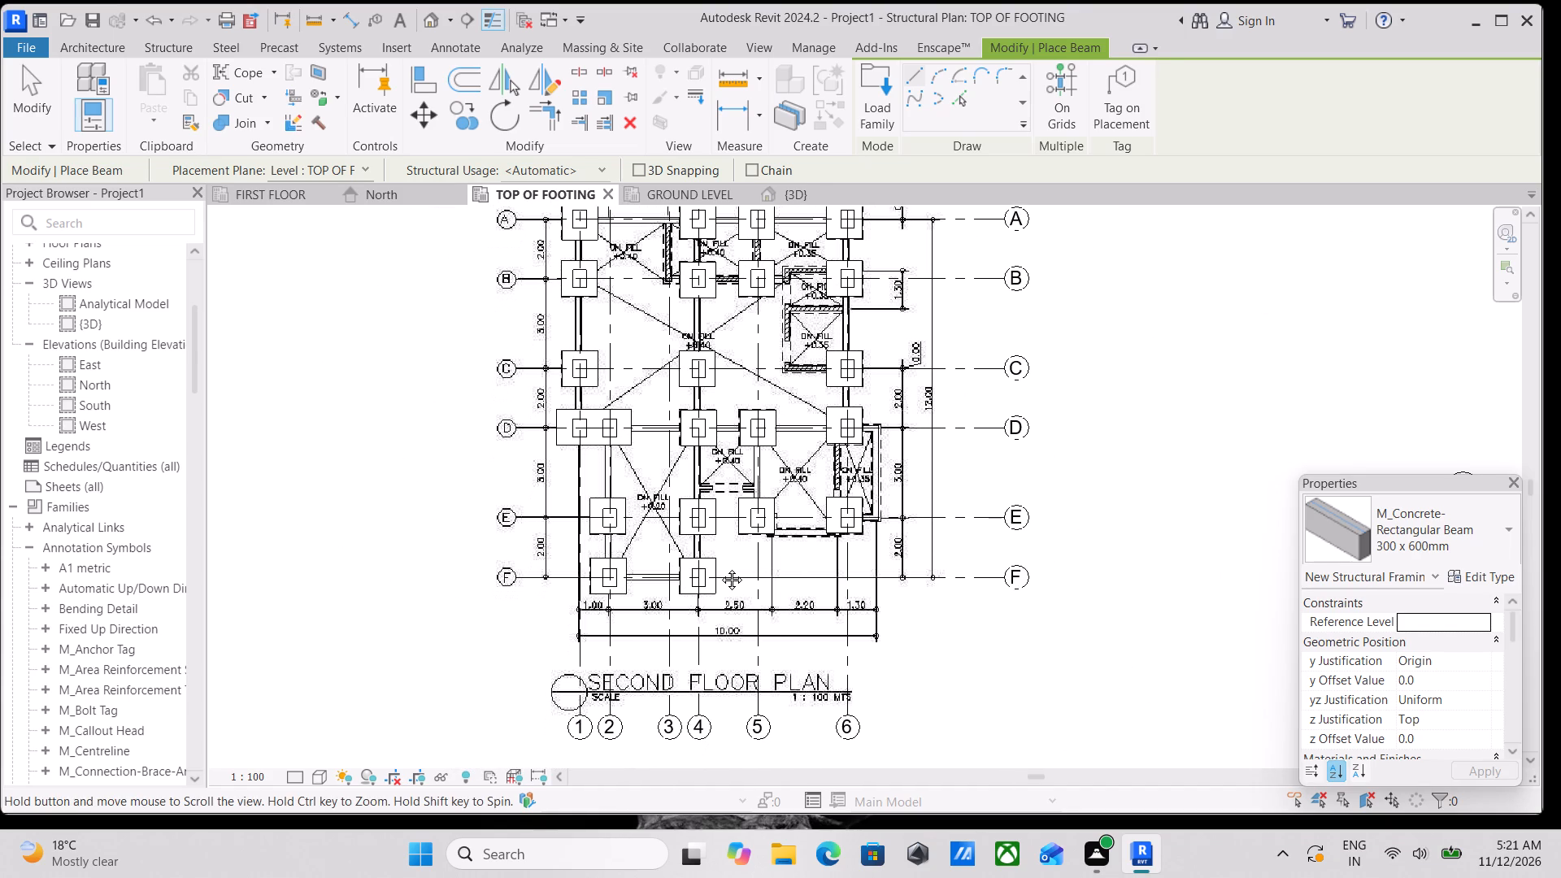
{"action": "middle_click_drag", "start_coordinate": [720, 567], "coordinate": [691, 593]}
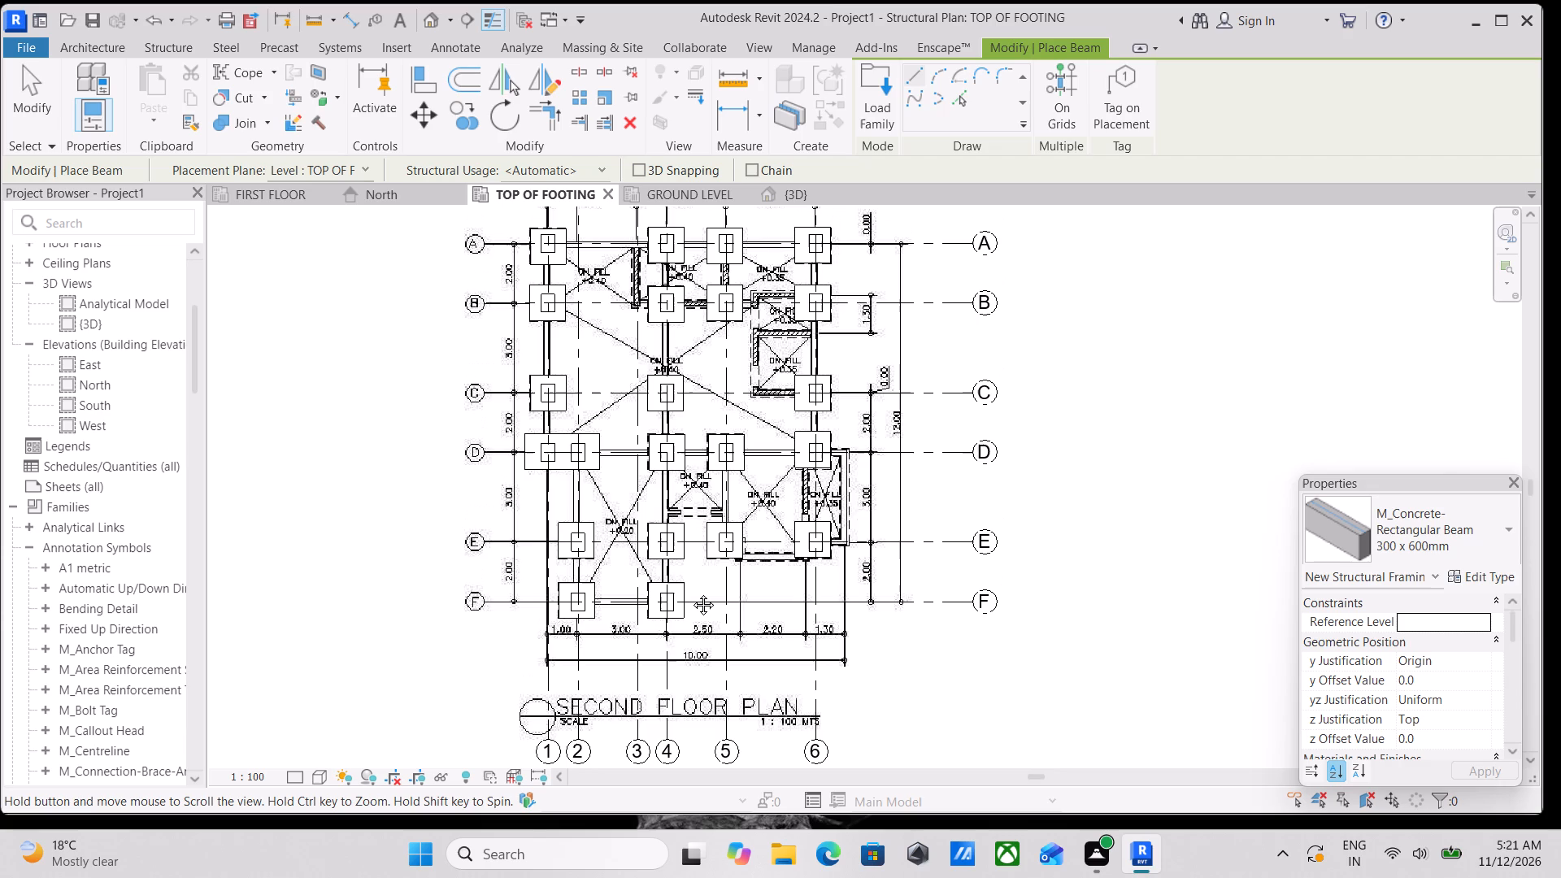
{"action": "middle_click_drag", "start_coordinate": [691, 593], "coordinate": [688, 593]}
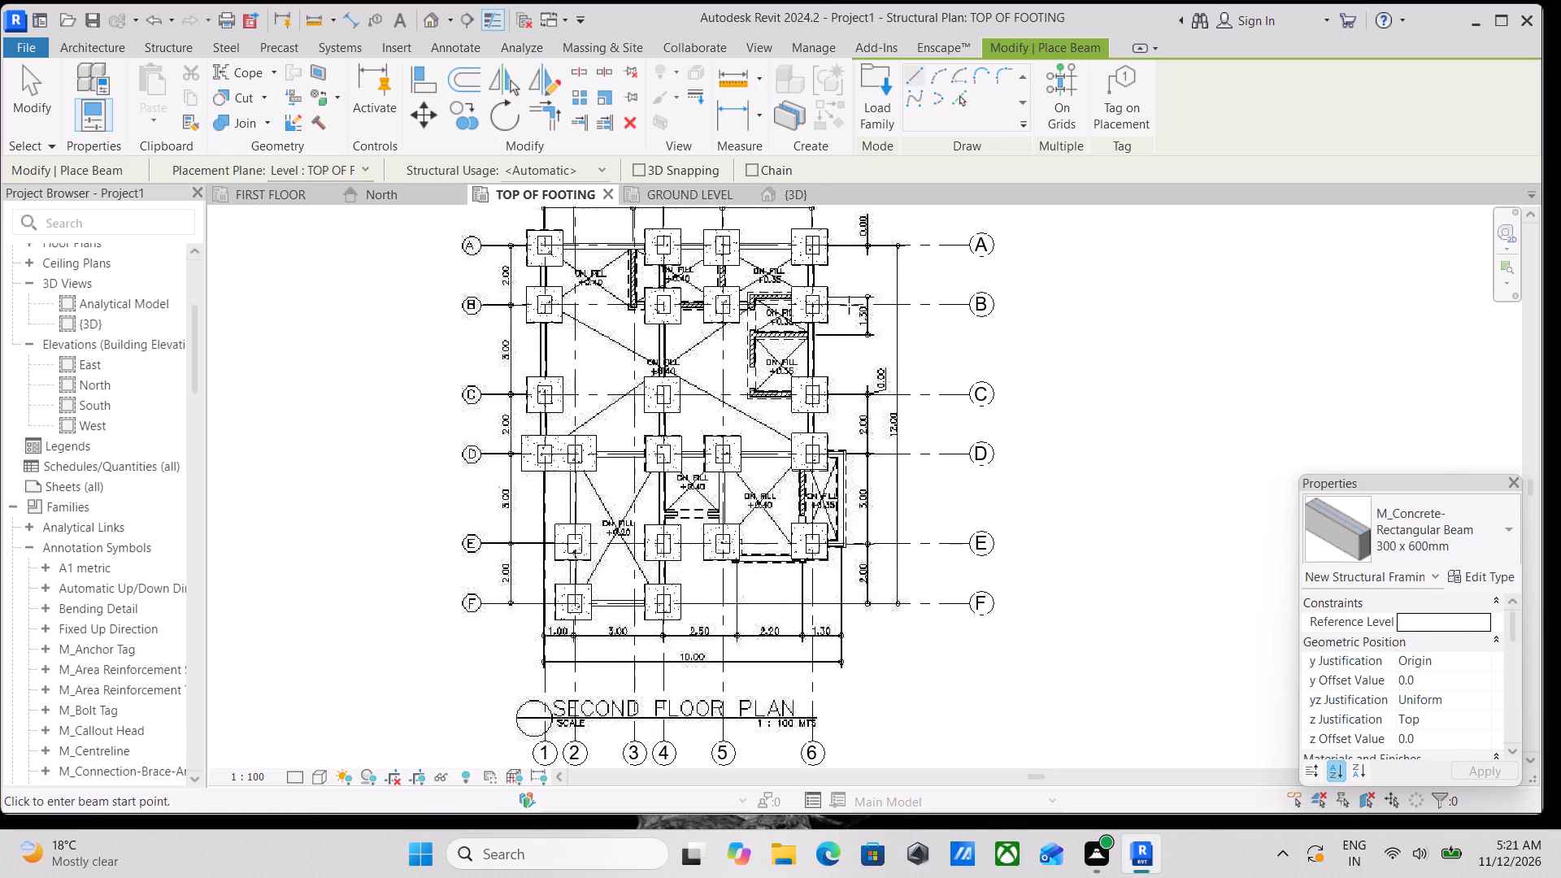
{"action": "left_click", "coordinate": [689, 189]}
{"action": "scroll", "coordinate": [892, 502], "scroll_direction": "down", "scroll_amount": 1}
{"action": "middle_click_drag", "start_coordinate": [879, 498], "coordinate": [169, 341]}
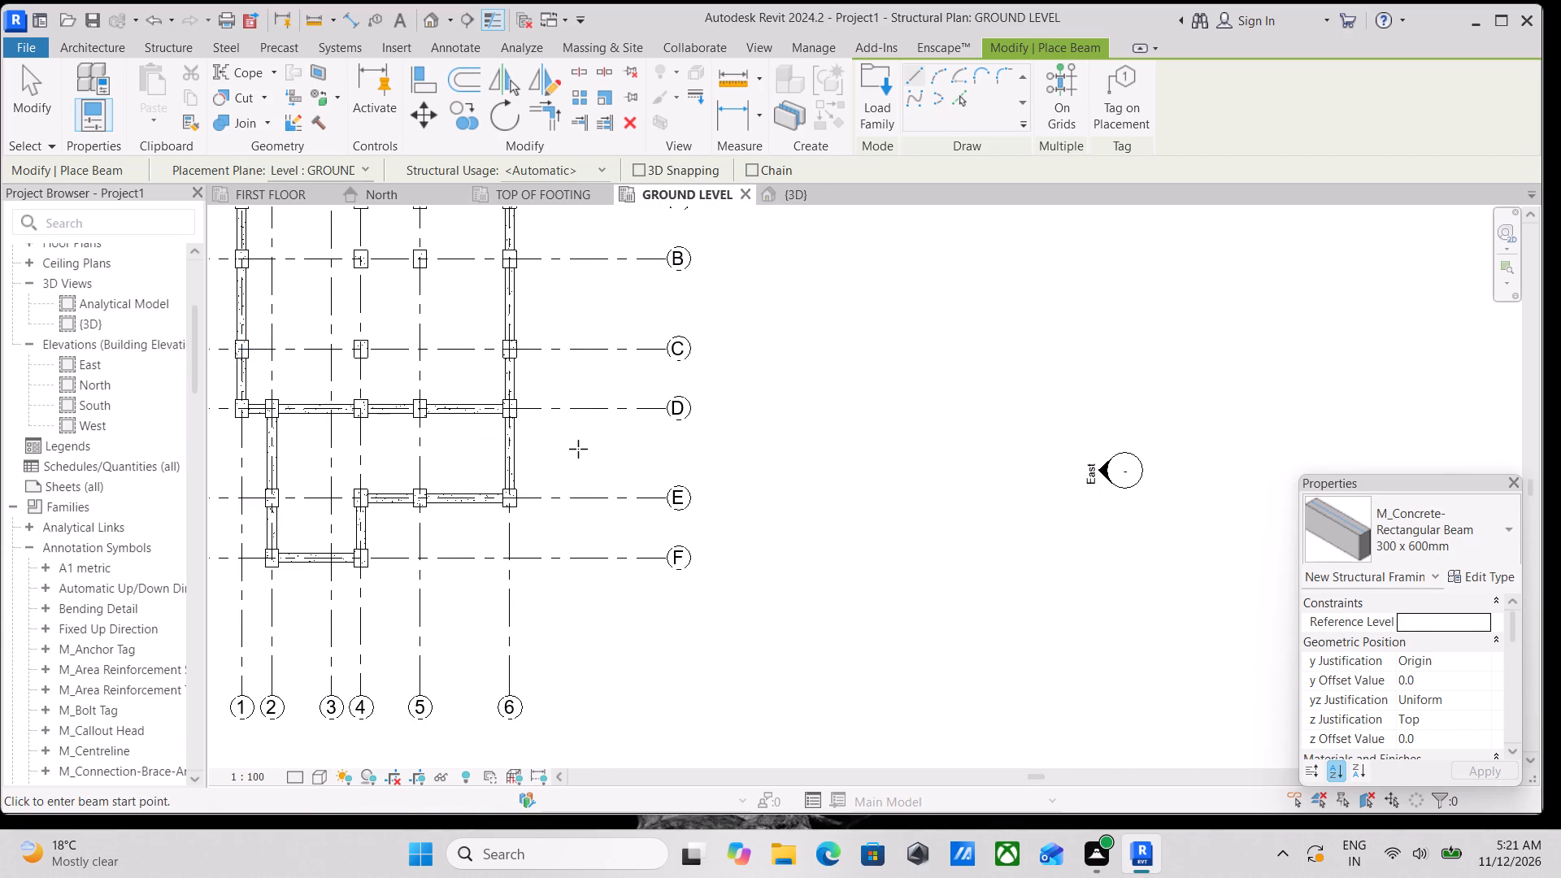
{"action": "middle_click_drag", "start_coordinate": [578, 448], "coordinate": [795, 550]}
{"action": "scroll", "coordinate": [554, 587], "scroll_direction": "up", "scroll_amount": 1}
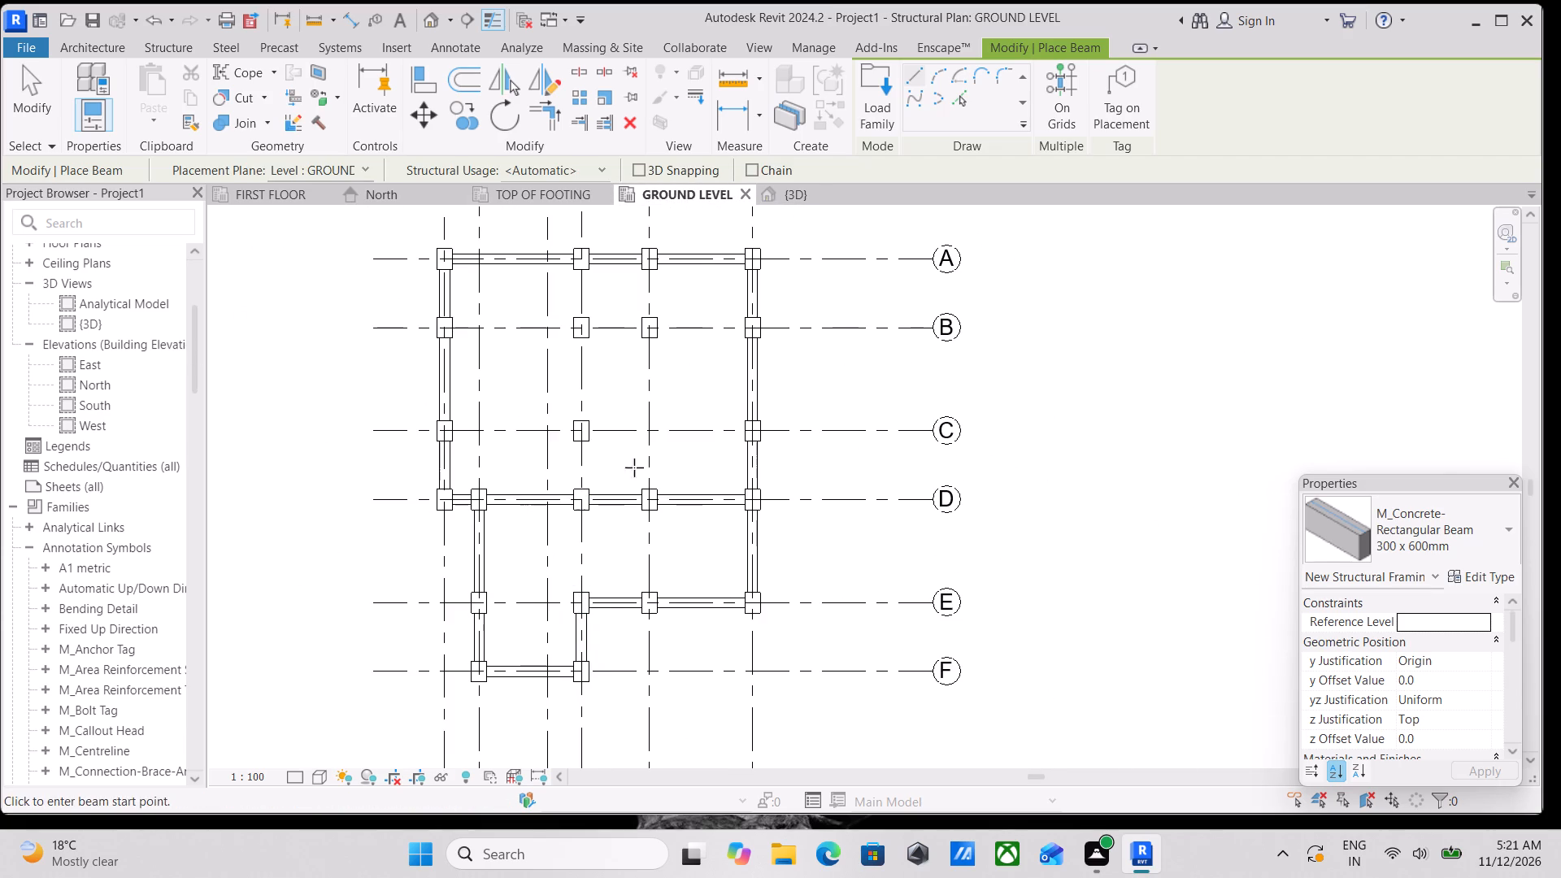
{"action": "middle_click_drag", "start_coordinate": [666, 446], "coordinate": [655, 495]}
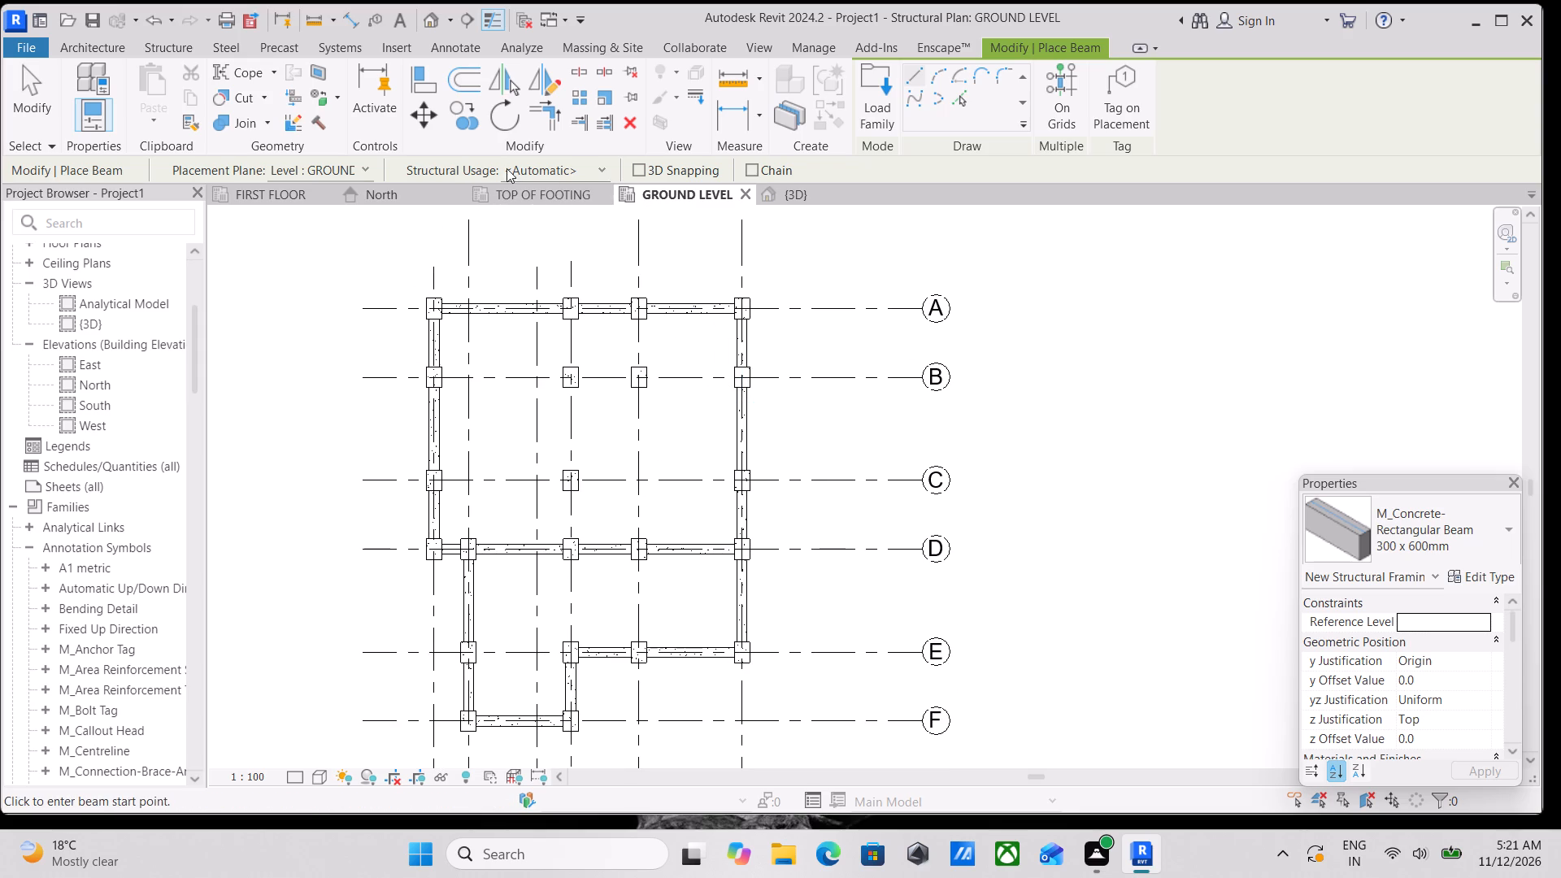
Following the TOP OF FOOTING plan image, place a GROUND LEVEL 300 x 600mm cantilever beam along grid E, extending about 1625 mm outward beyond grid 6.
{"action": "left_click", "coordinate": [509, 189]}
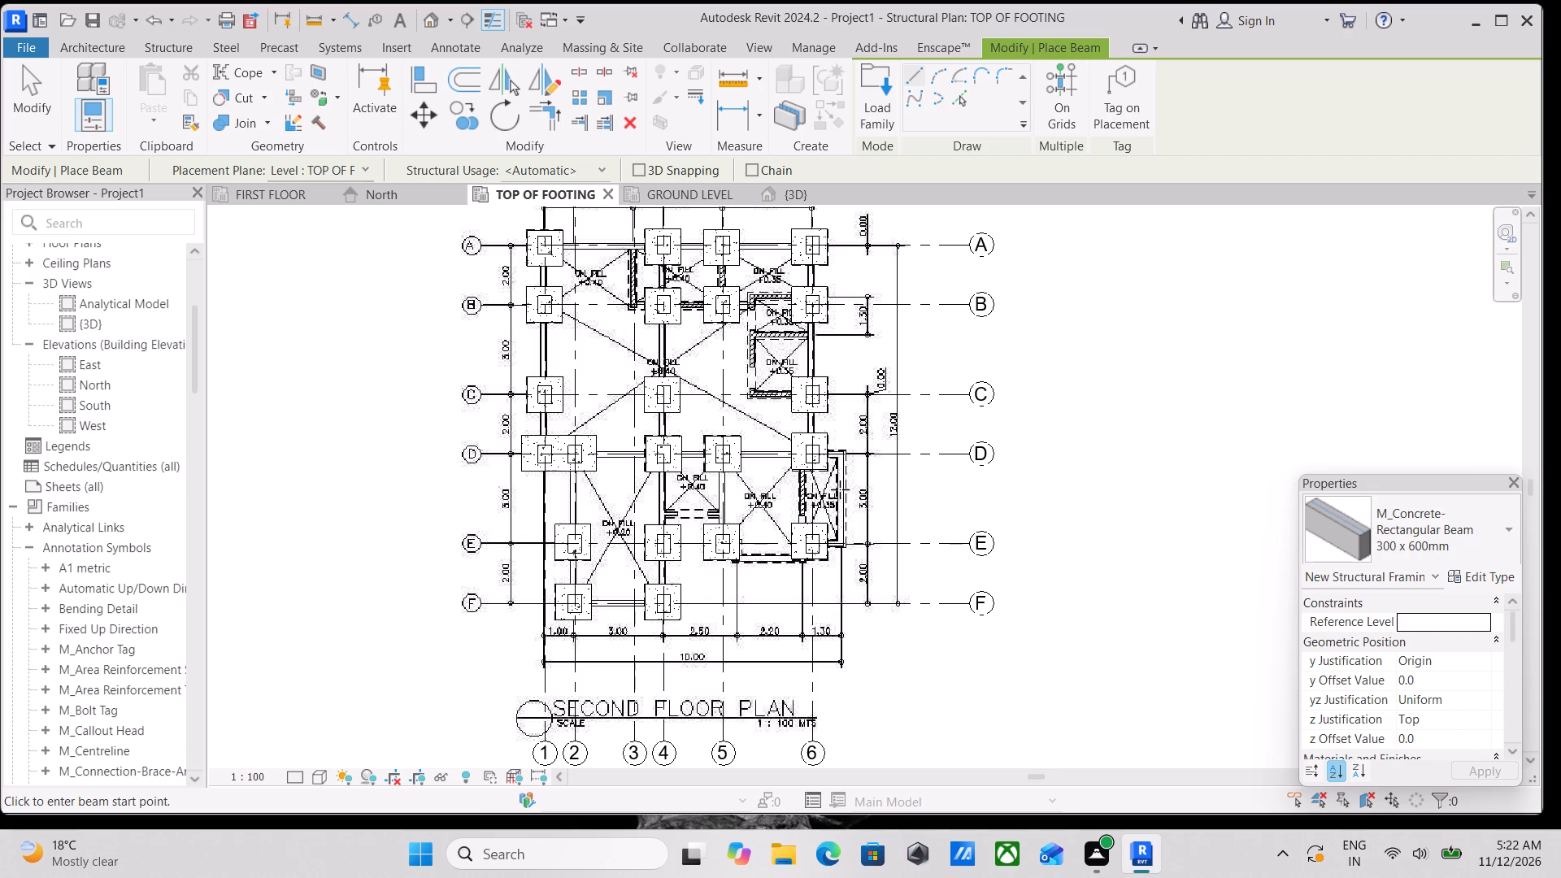
{"action": "scroll", "coordinate": [833, 464], "scroll_direction": "up", "scroll_amount": 2}
{"action": "scroll", "coordinate": [811, 569], "scroll_direction": "up", "scroll_amount": 1}
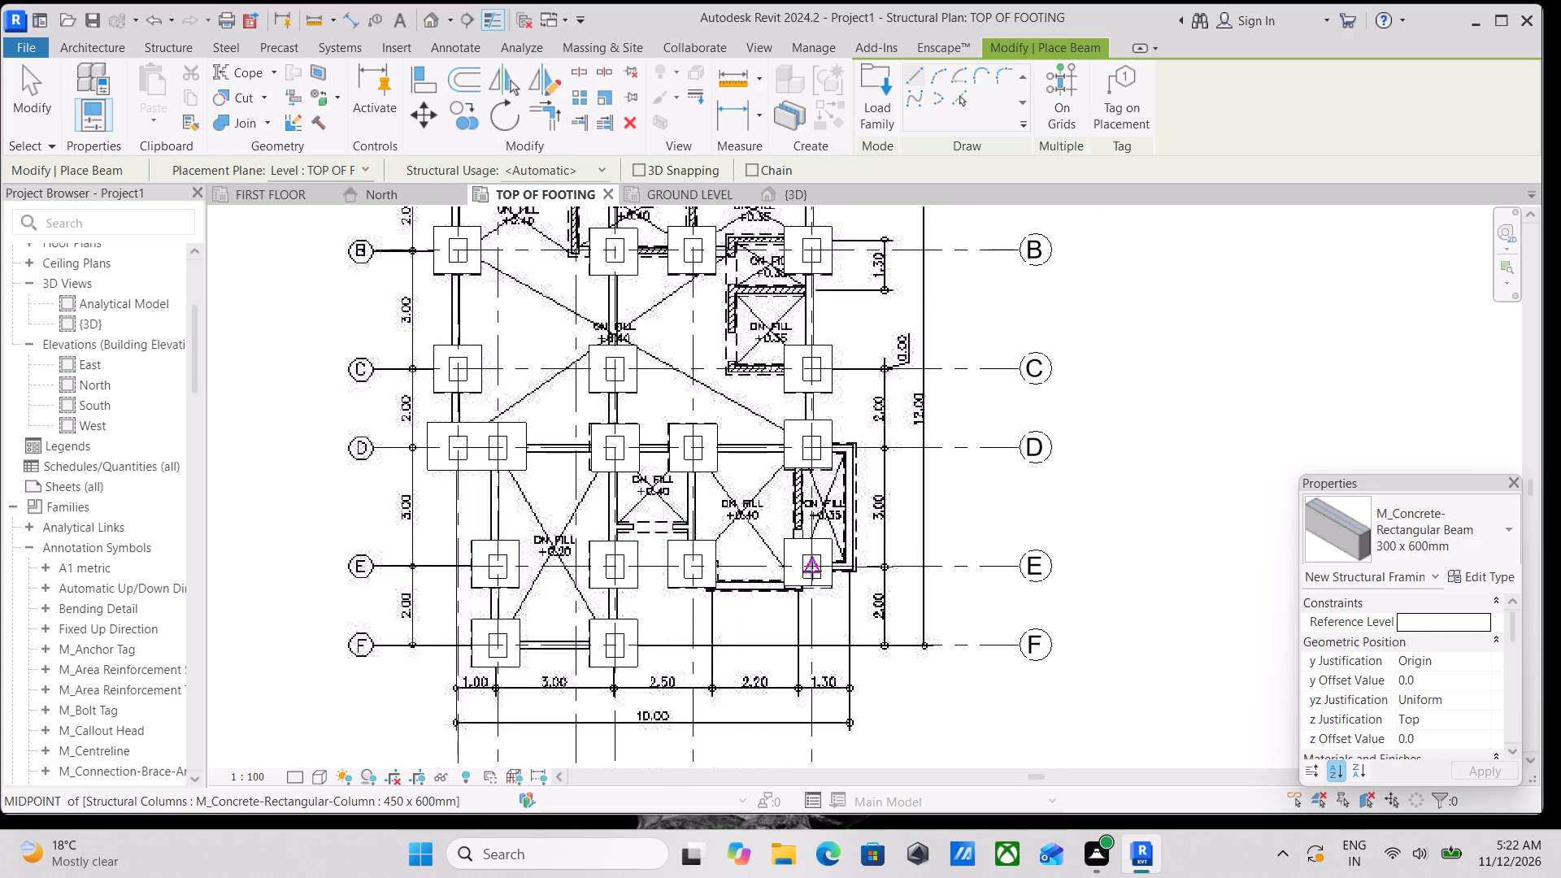
{"action": "scroll", "coordinate": [812, 571], "scroll_direction": "up", "scroll_amount": 2}
{"action": "middle_click_drag", "start_coordinate": [822, 474], "coordinate": [593, 493]}
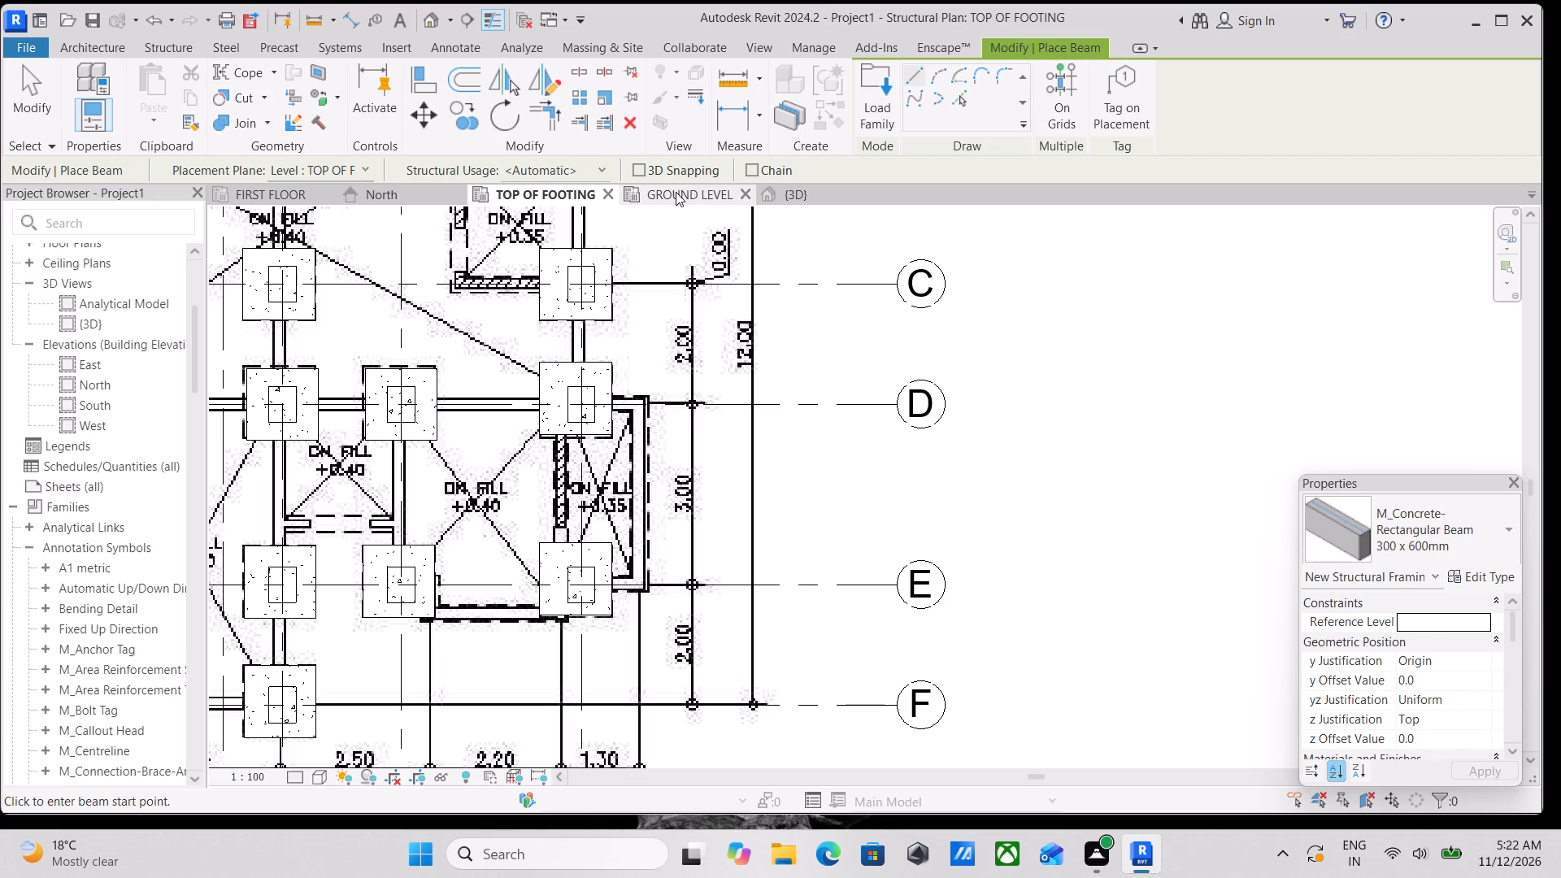
{"action": "scroll", "coordinate": [659, 492], "scroll_direction": "down", "scroll_amount": 3}
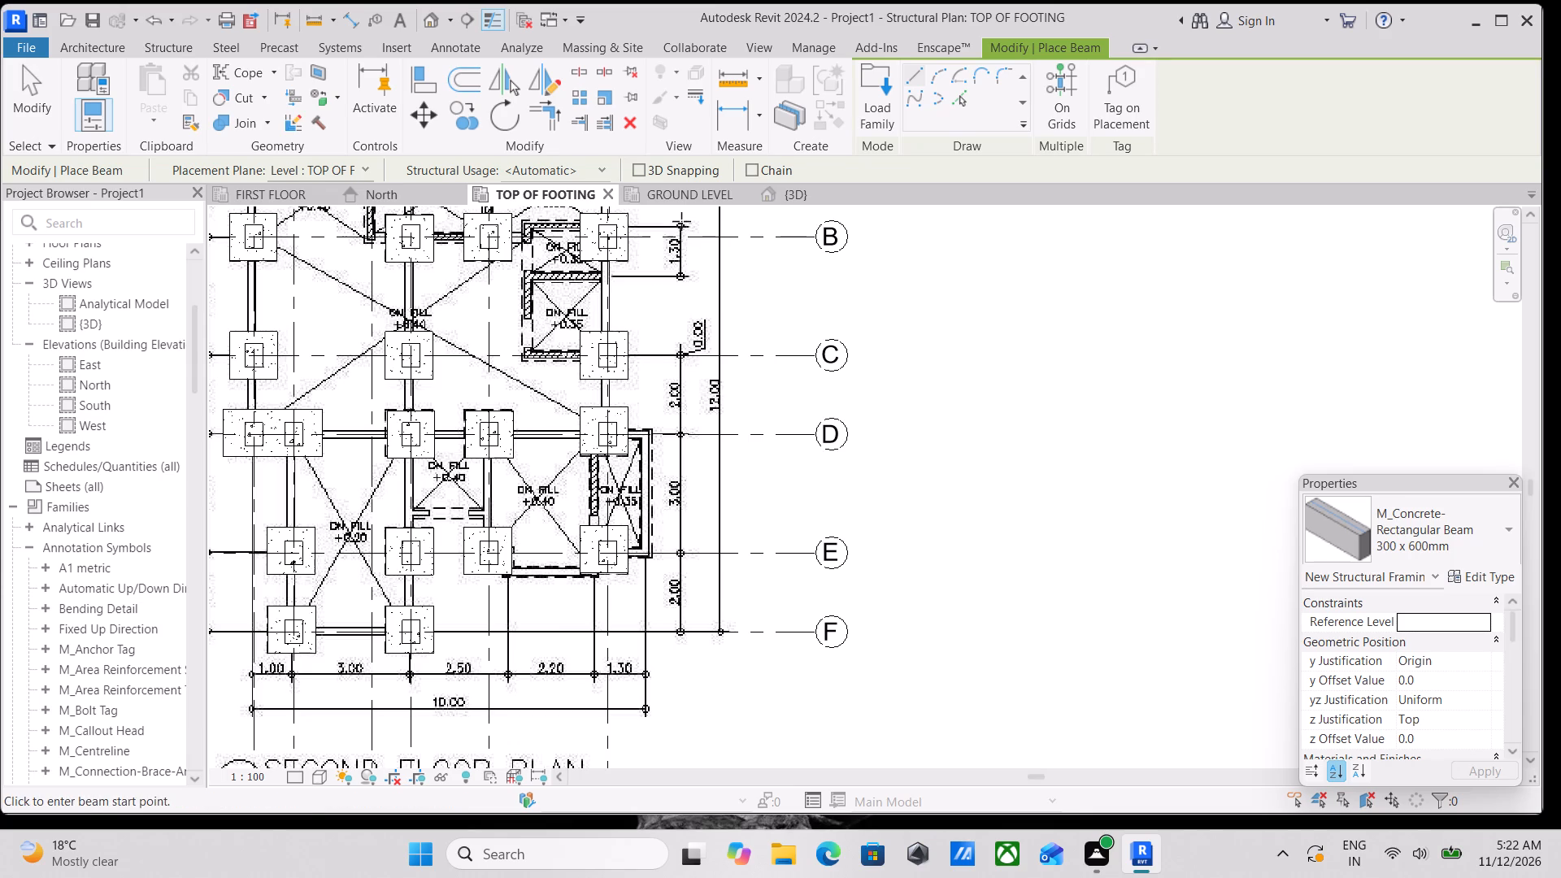
{"action": "left_click", "coordinate": [679, 196]}
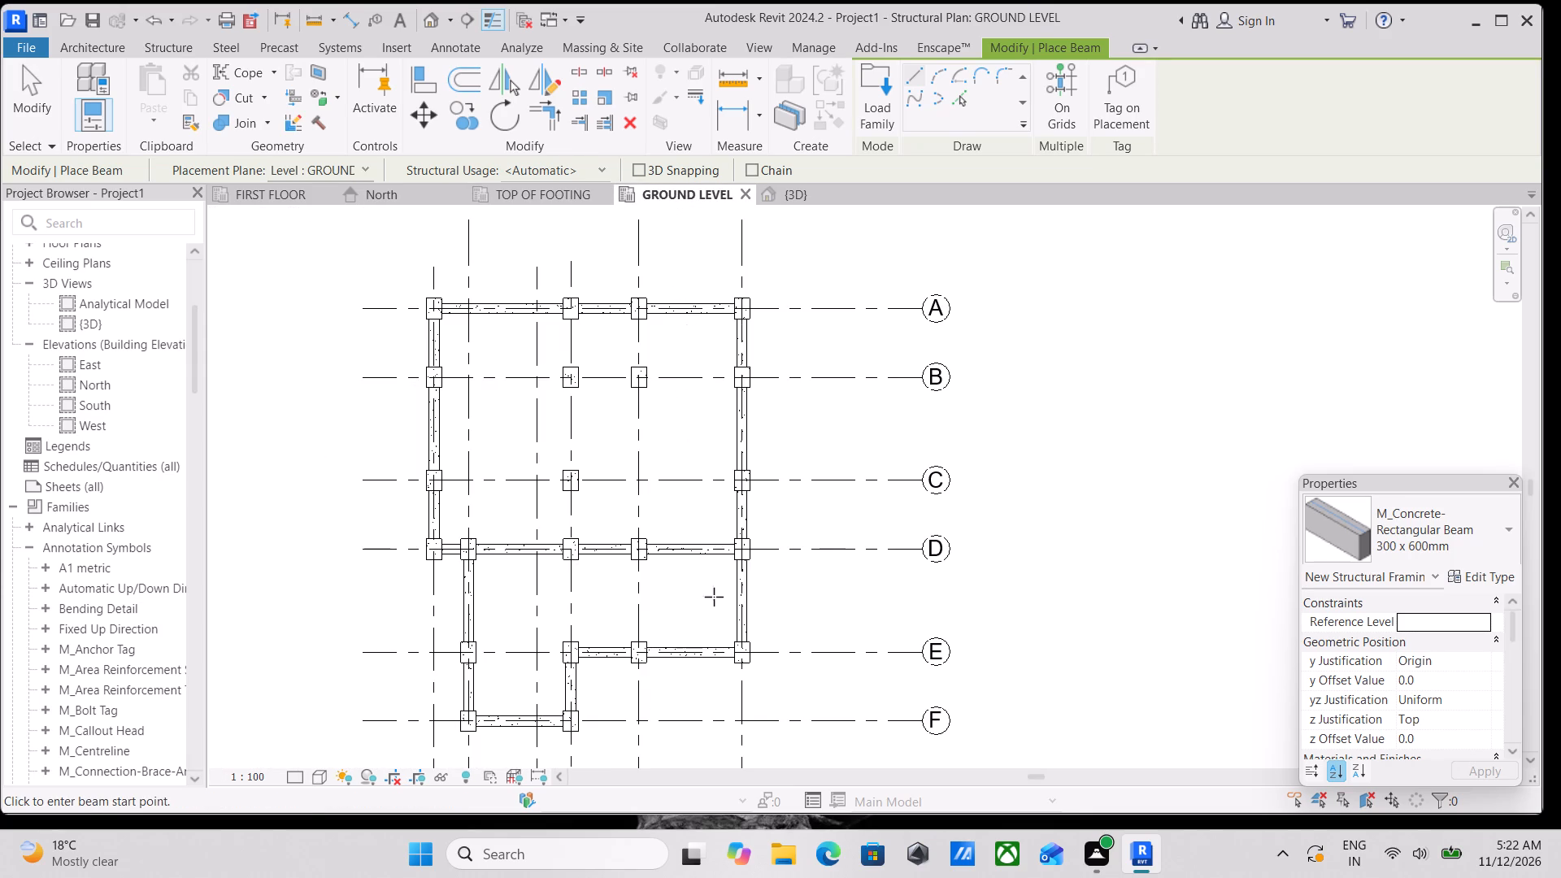
{"action": "middle_click_drag", "start_coordinate": [711, 580], "coordinate": [599, 524]}
{"action": "scroll", "coordinate": [646, 601], "scroll_direction": "up", "scroll_amount": 3}
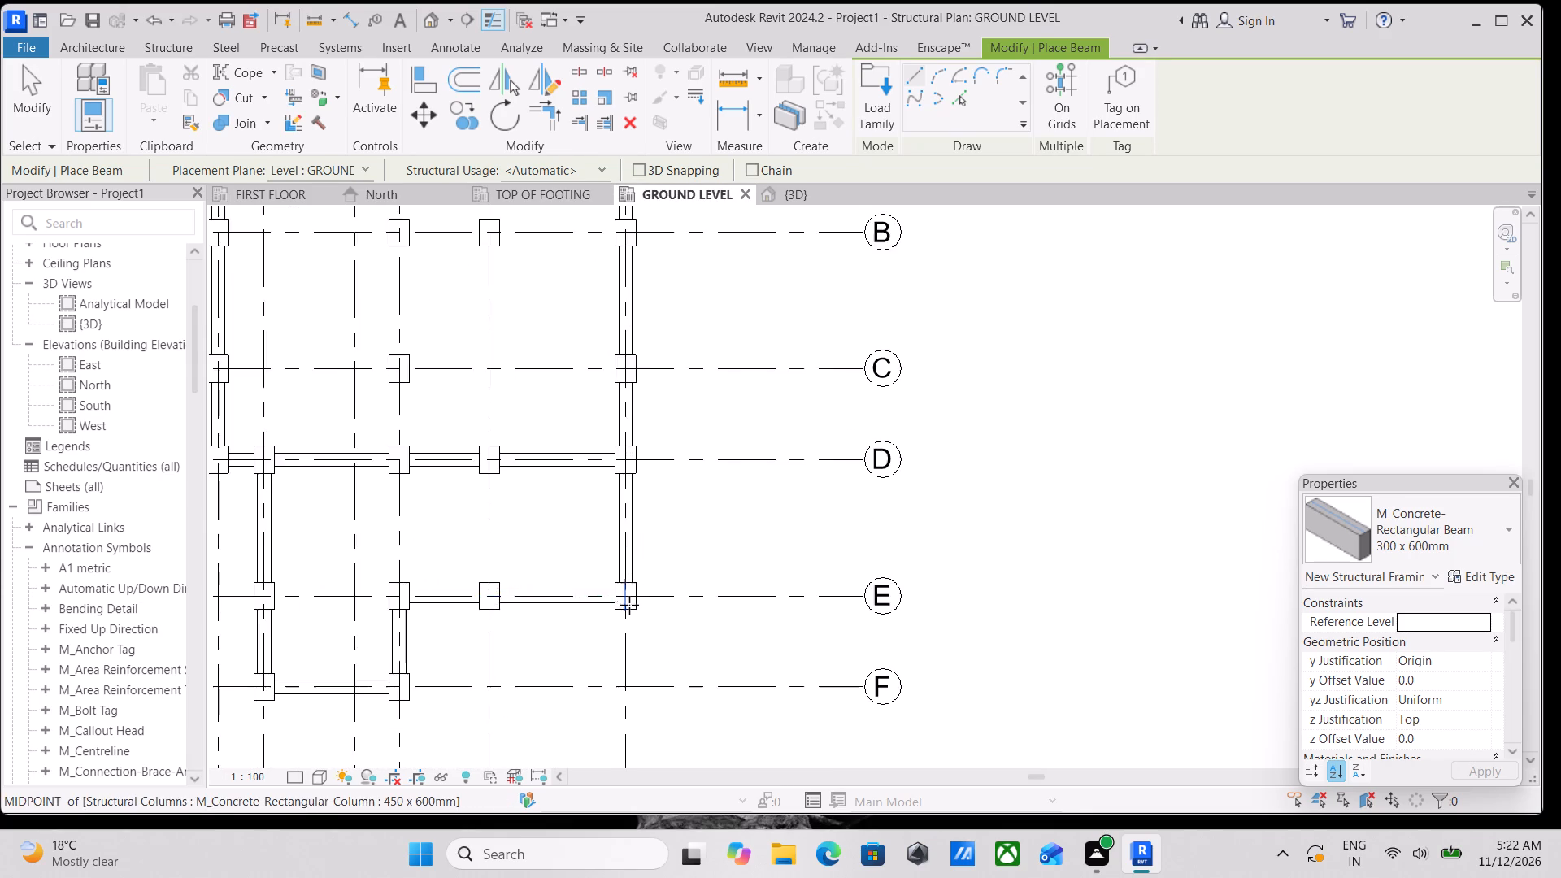
{"action": "scroll", "coordinate": [629, 605], "scroll_direction": "up", "scroll_amount": 2}
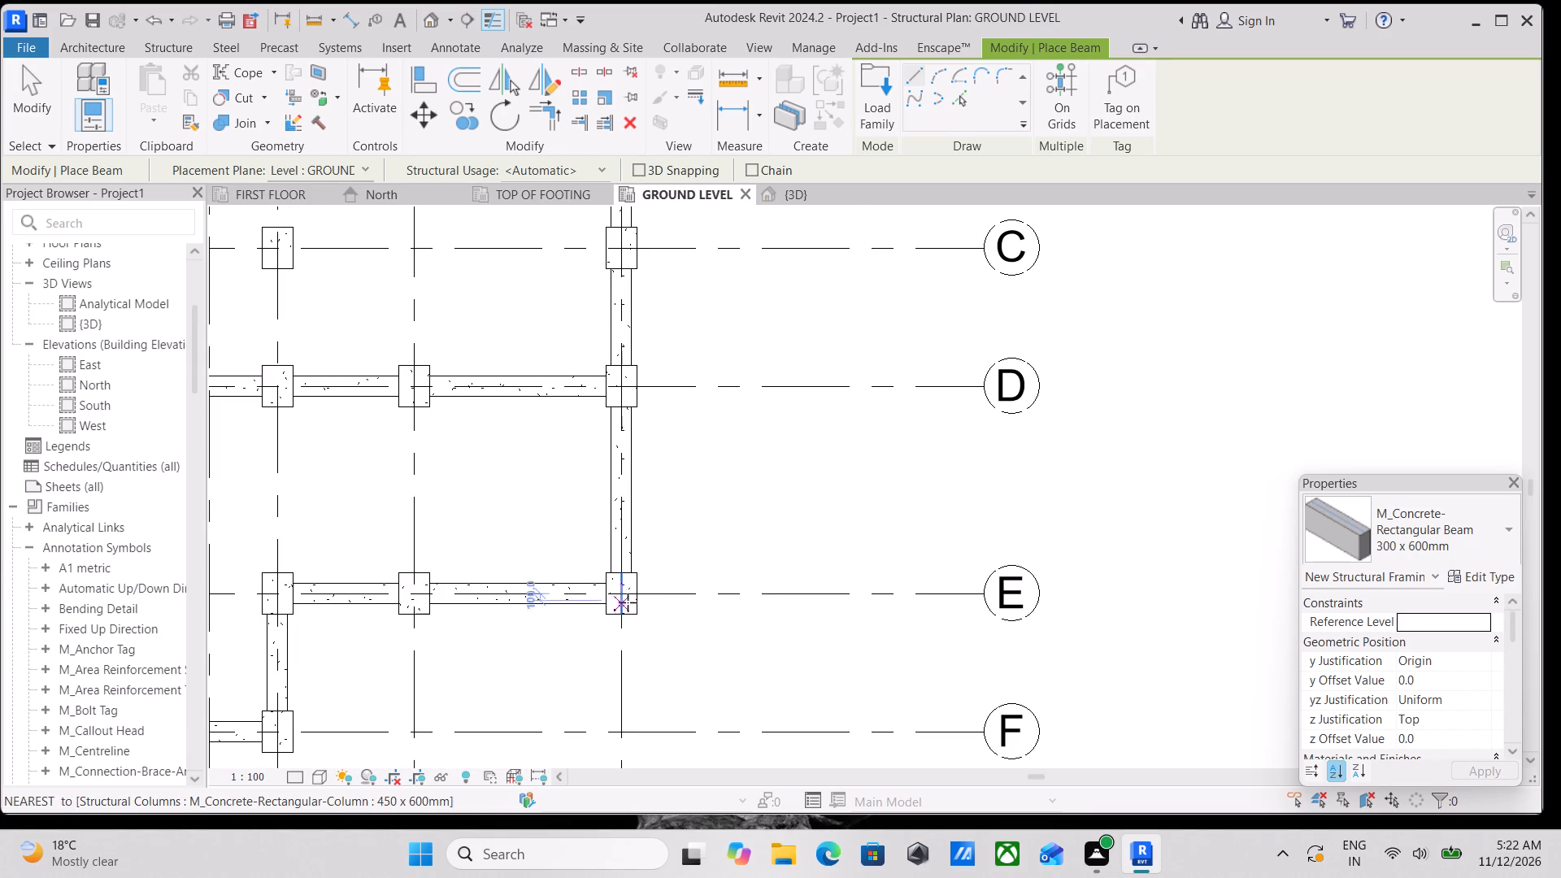
{"action": "left_click", "coordinate": [635, 597]}
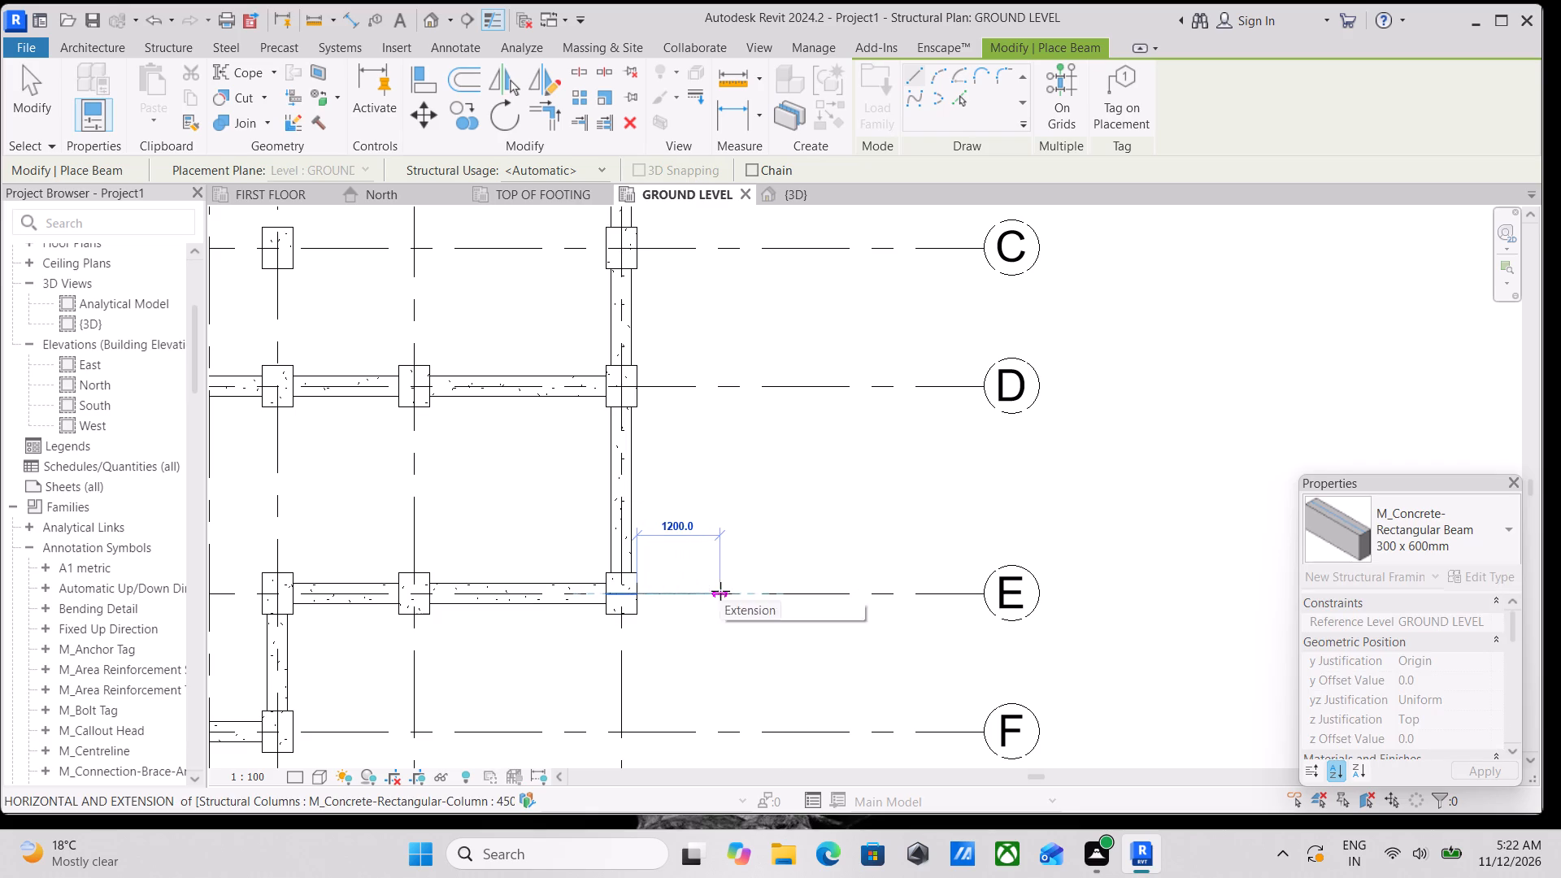
{"action": "left_click", "coordinate": [733, 591]}
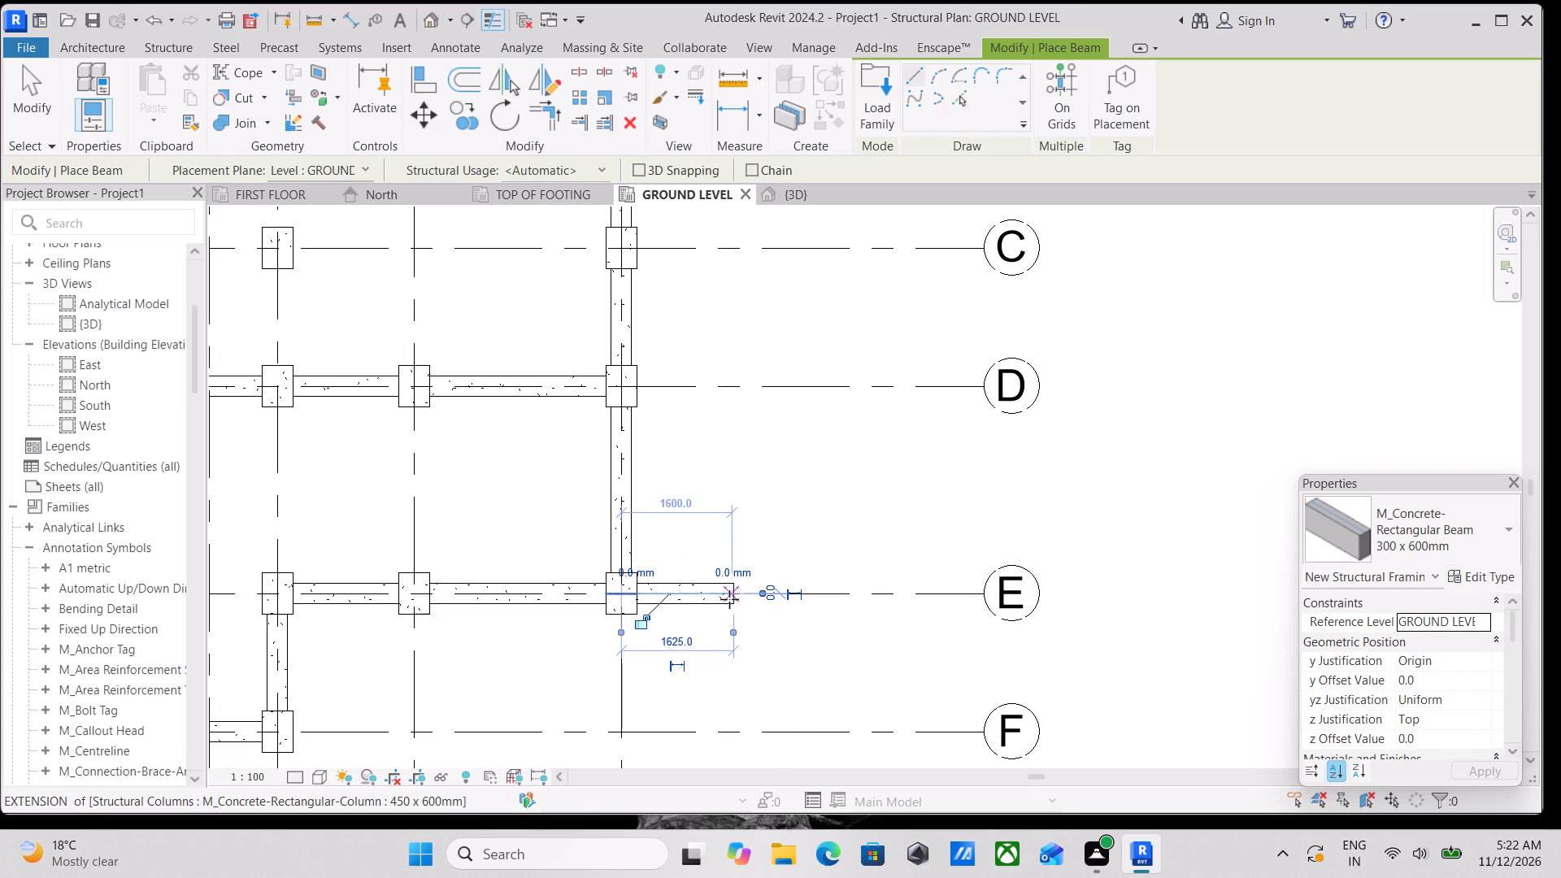
{"action": "scroll", "coordinate": [705, 621], "scroll_direction": "up", "scroll_amount": 2}
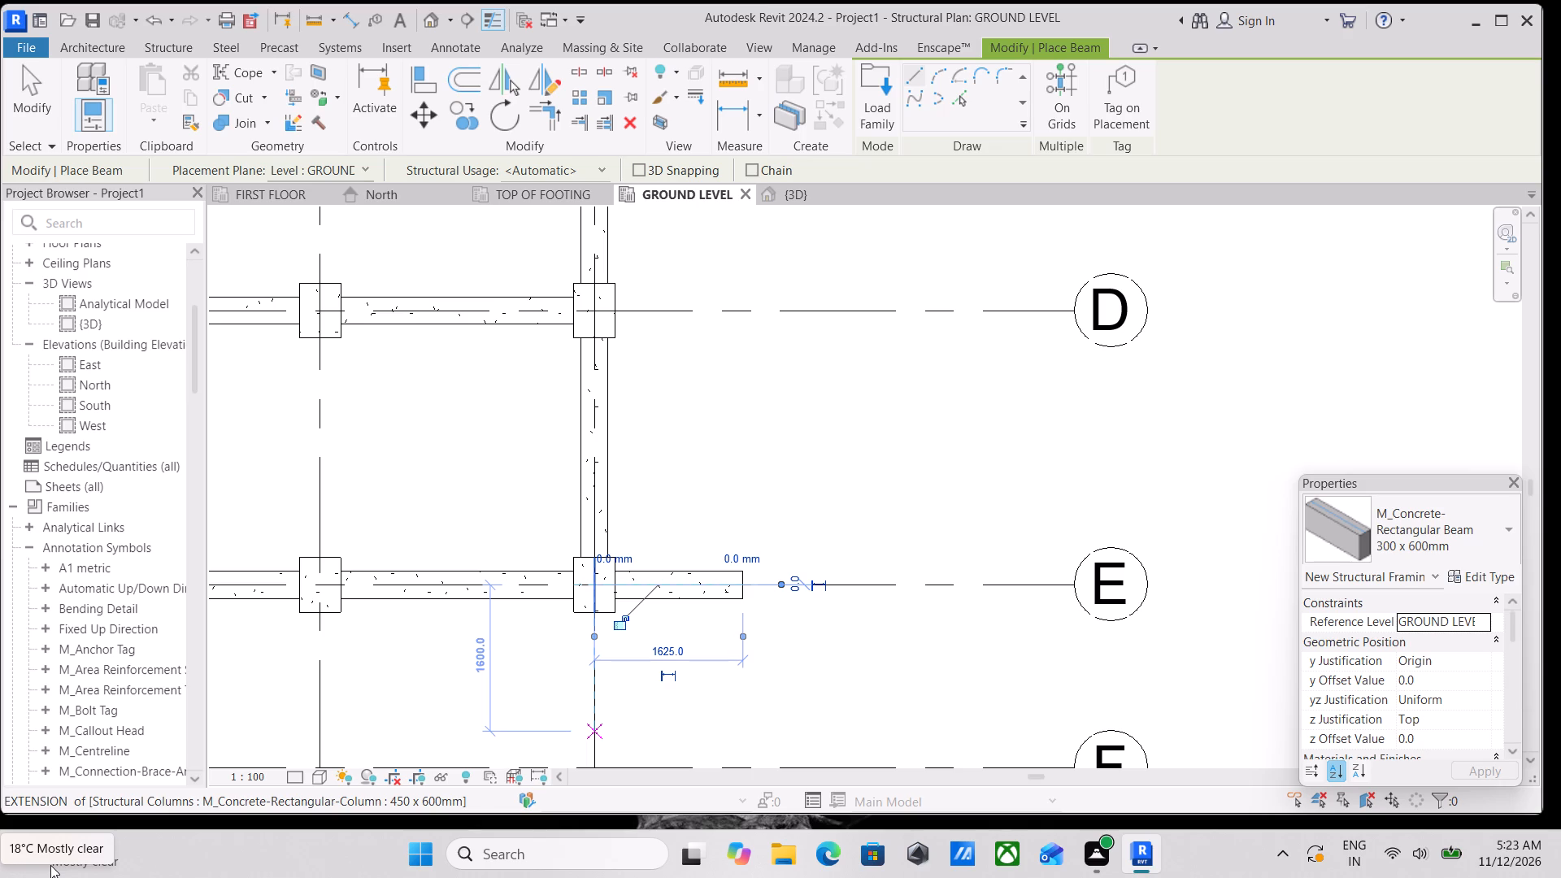
Lengthen the grid E cantilever beam so its free end lies about 2325 mm beyond grid 6.
{"action": "key", "text": "Escape"}
{"action": "key", "text": "Escape"}
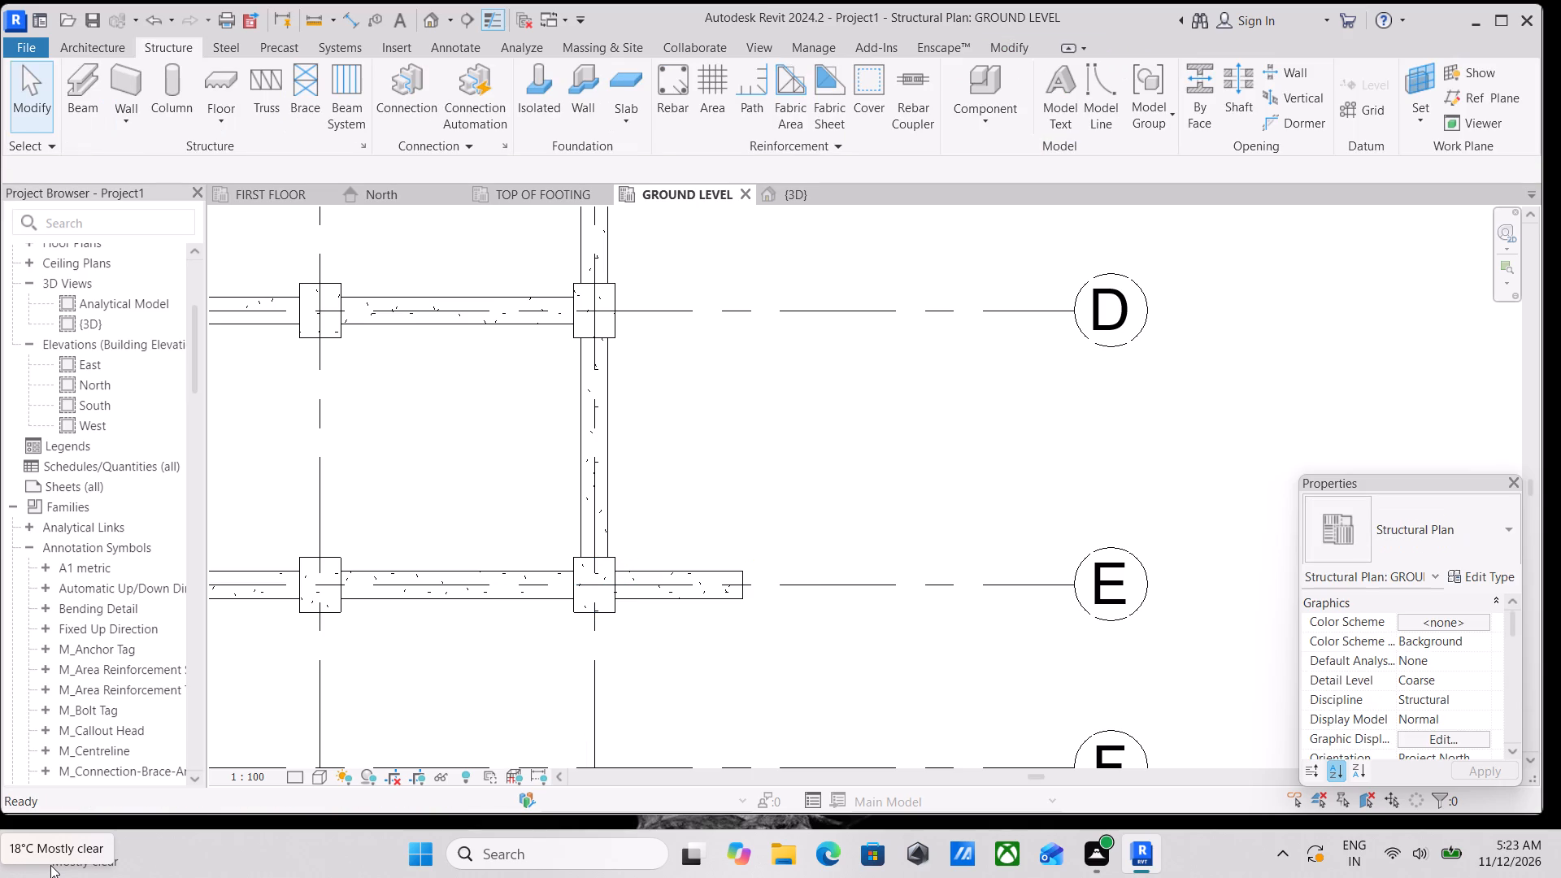
{"action": "scroll", "coordinate": [135, 877], "scroll_direction": "up", "scroll_amount": 1}
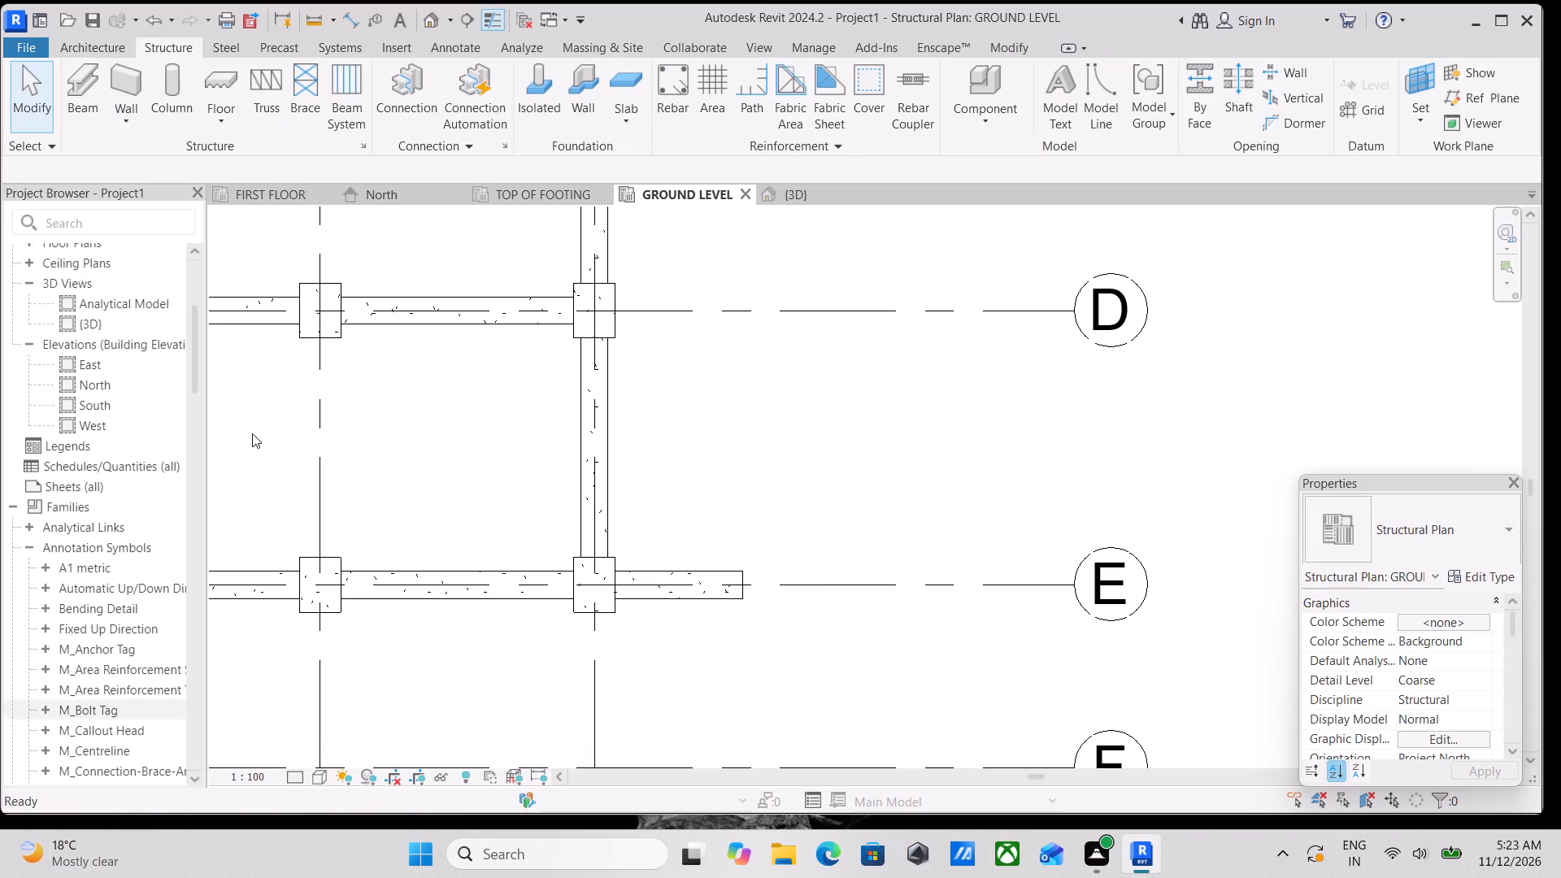
{"action": "scroll", "coordinate": [726, 428], "scroll_direction": "down", "scroll_amount": 1}
{"action": "middle_click_drag", "start_coordinate": [728, 439], "coordinate": [735, 402]}
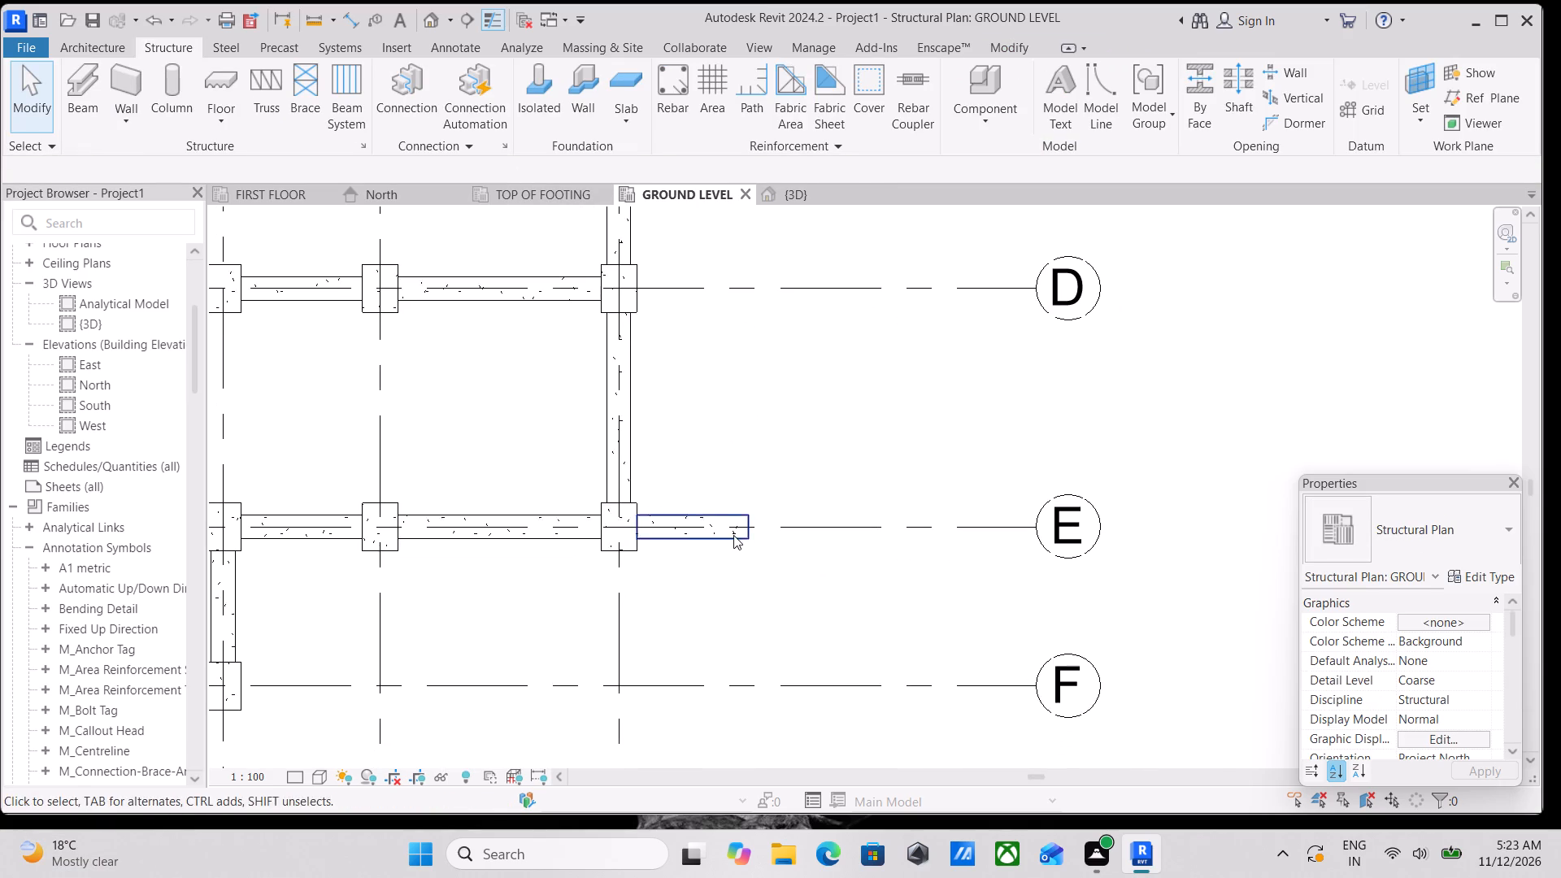
{"action": "scroll", "coordinate": [733, 535], "scroll_direction": "up", "scroll_amount": 3}
{"action": "left_click", "coordinate": [737, 510]}
{"action": "scroll", "coordinate": [768, 549], "scroll_direction": "up", "scroll_amount": 3}
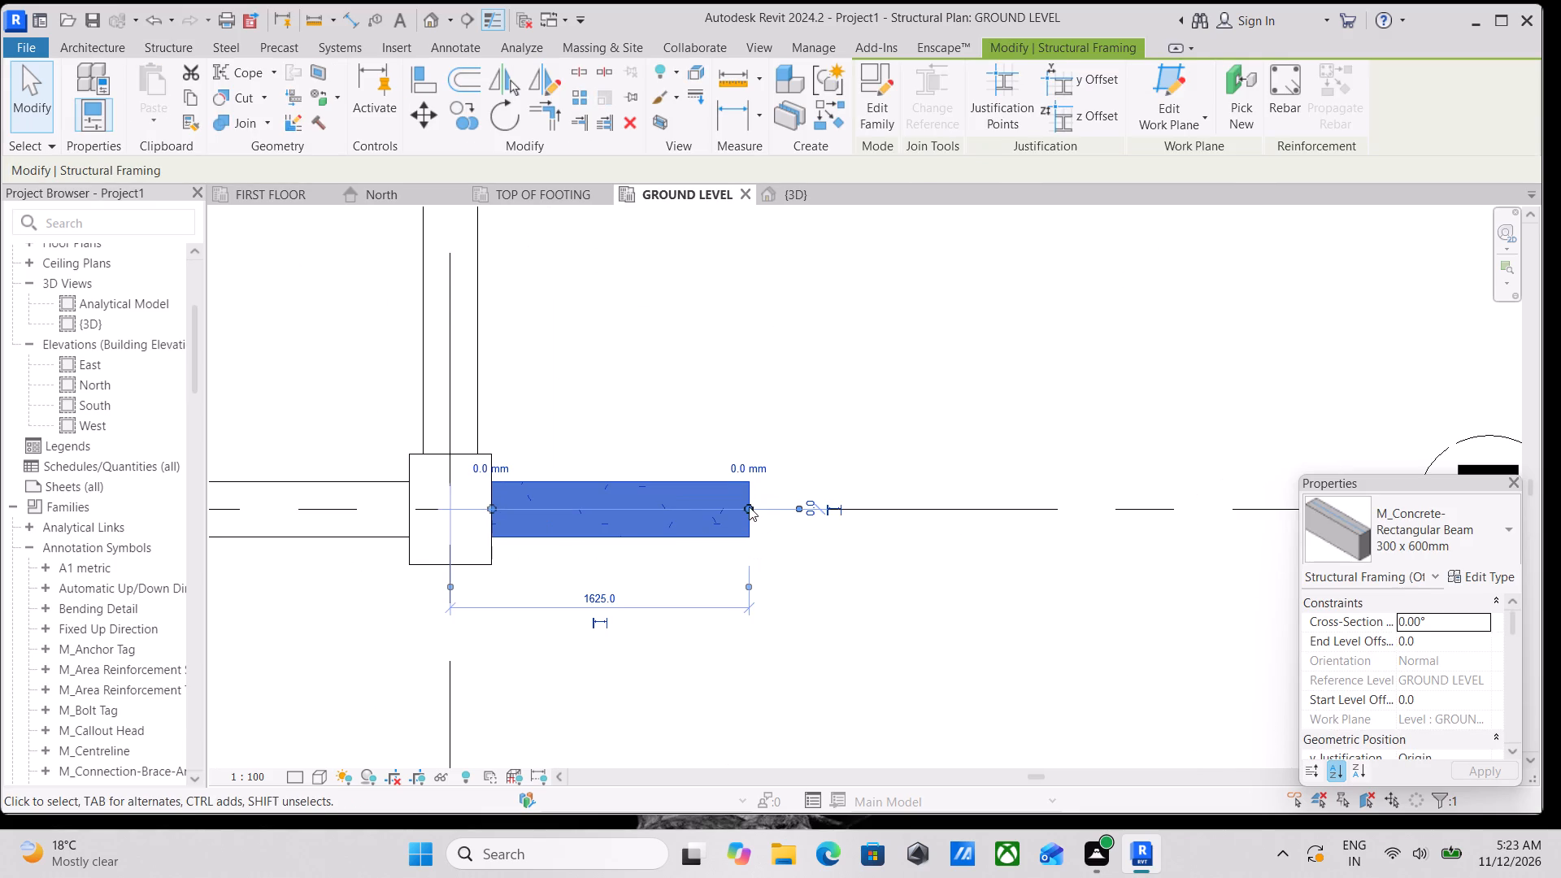
{"action": "left_click_drag", "start_coordinate": [749, 506], "coordinate": [841, 506]}
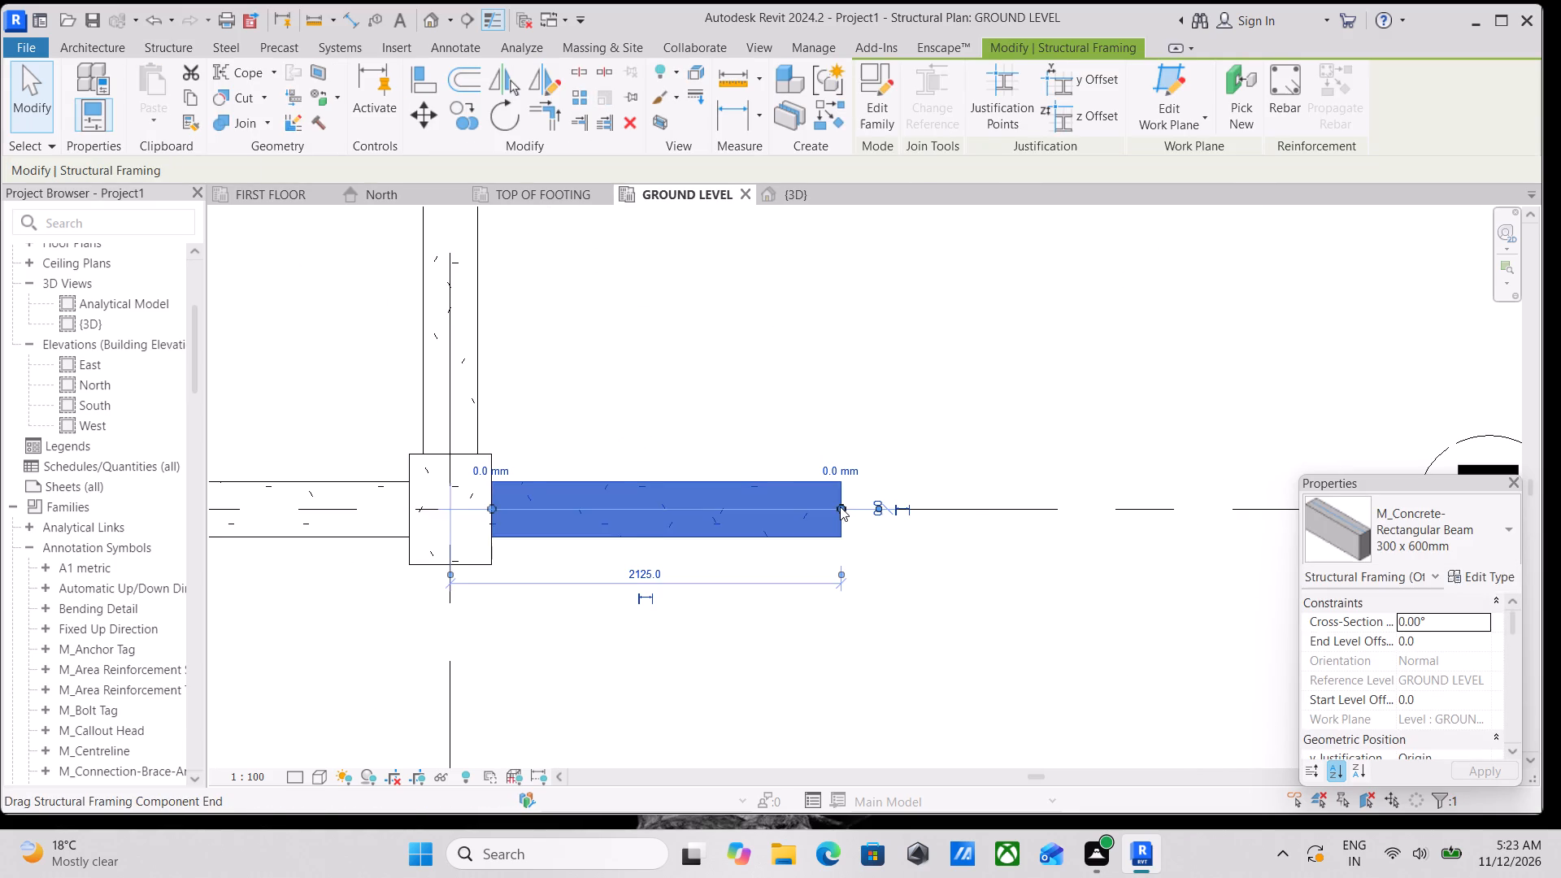
{"action": "scroll", "coordinate": [840, 506], "scroll_direction": "down", "scroll_amount": 3}
{"action": "middle_click_drag", "start_coordinate": [840, 506], "coordinate": [843, 521]}
{"action": "scroll", "coordinate": [843, 522], "scroll_direction": "up", "scroll_amount": 3}
{"action": "left_click_drag", "start_coordinate": [843, 522], "coordinate": [873, 521]}
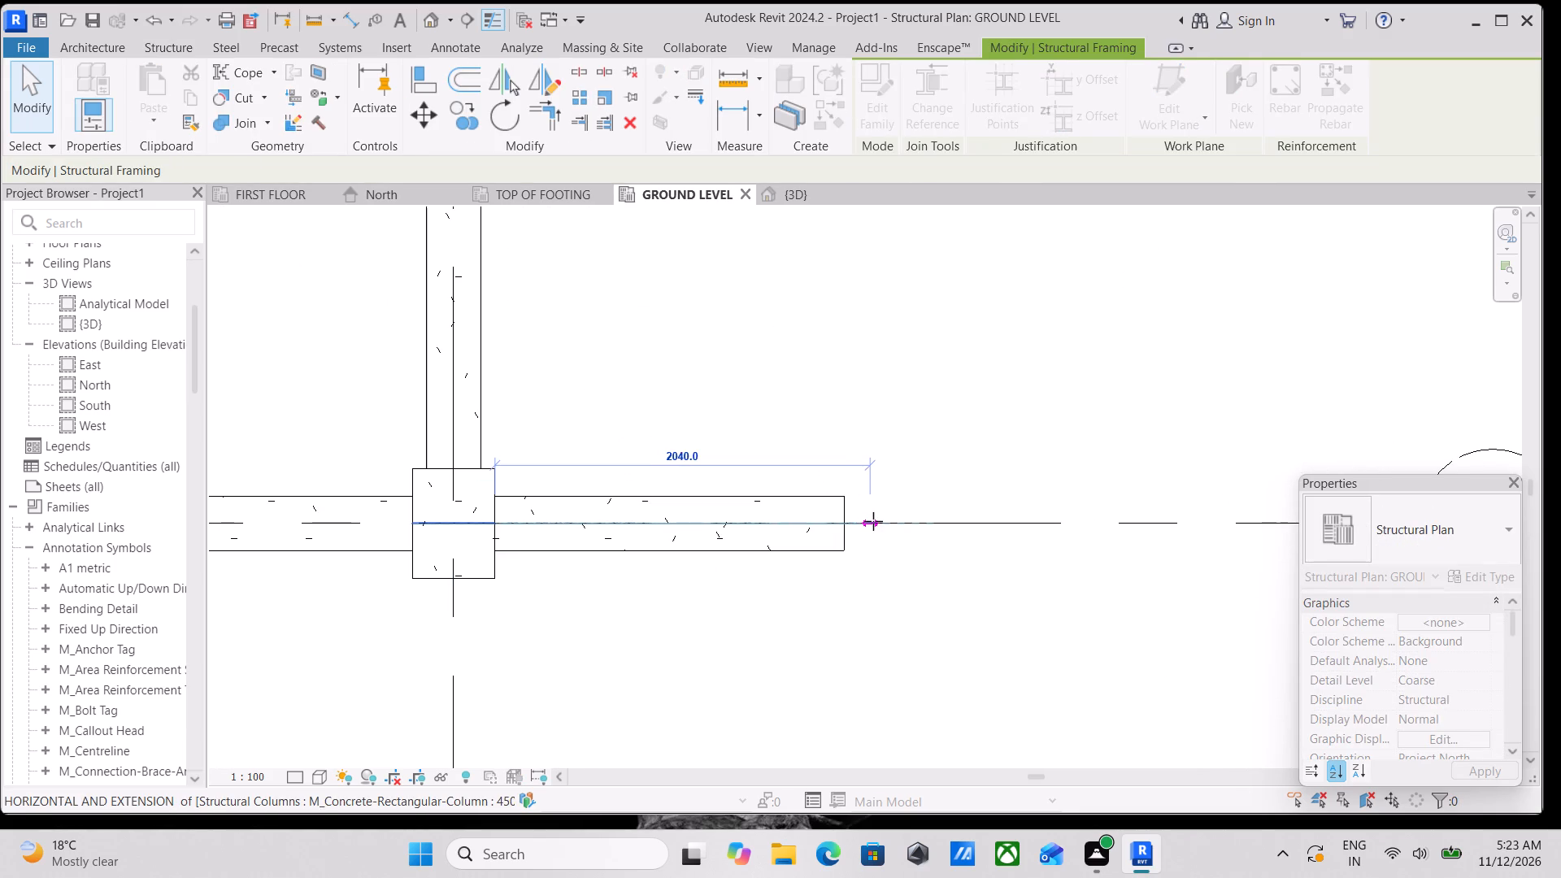
{"action": "left_click_drag", "start_coordinate": [873, 521], "coordinate": [880, 521]}
{"action": "middle_click_drag", "start_coordinate": [859, 473], "coordinate": [859, 485]}
{"action": "scroll", "coordinate": [859, 485], "scroll_direction": "down", "scroll_amount": 1}
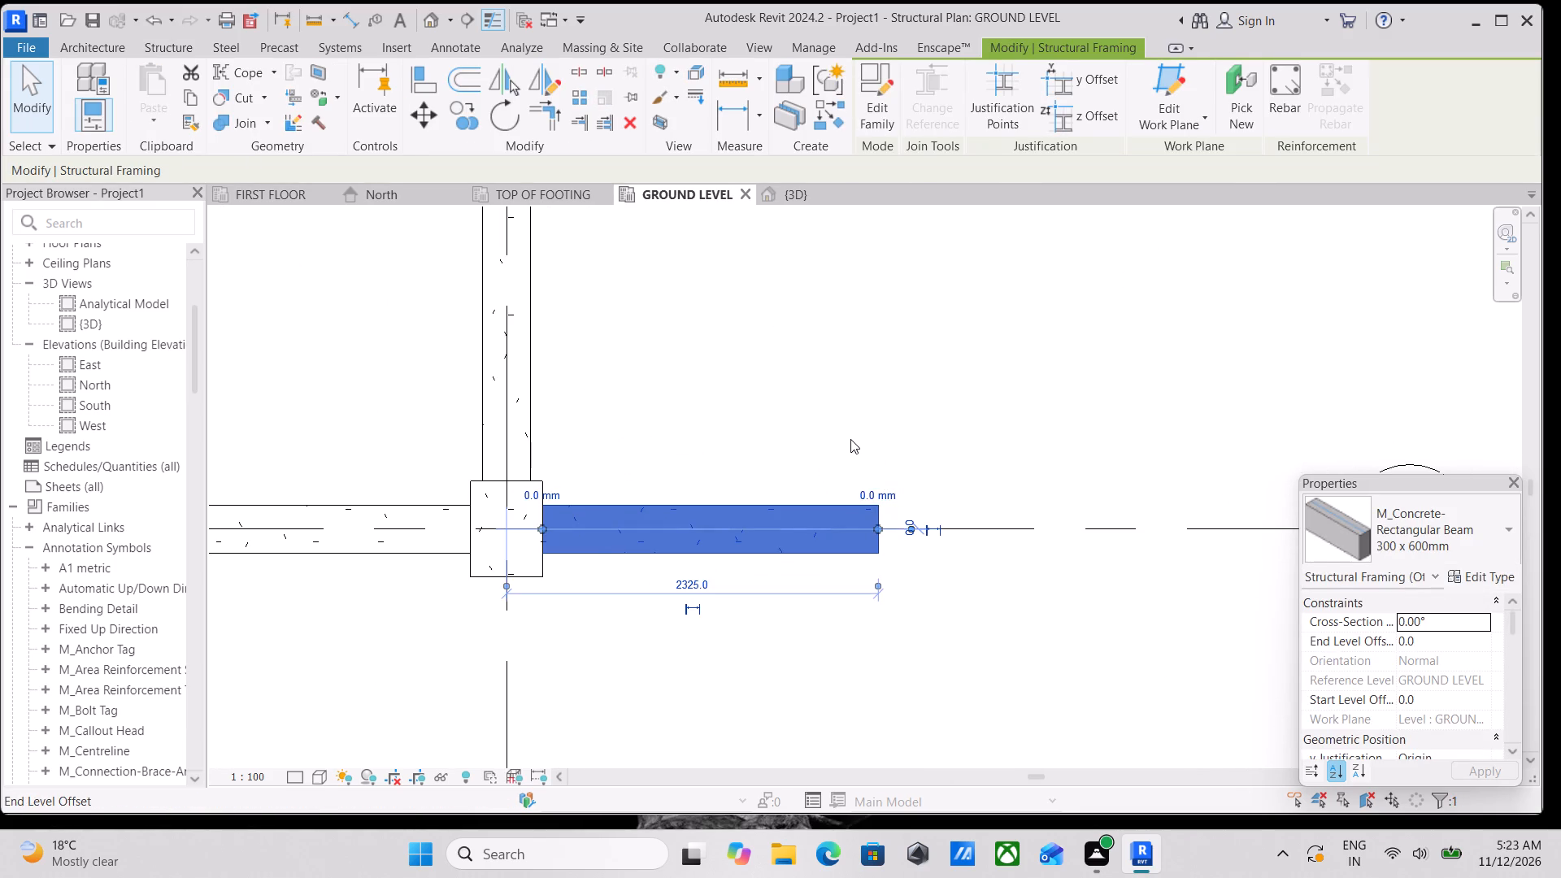
{"action": "scroll", "coordinate": [848, 428], "scroll_direction": "down", "scroll_amount": 2}
{"action": "key", "text": "Escape"}
Place a 300 x 600mm beam parallel to grid 6, from the free end of the grid E cantilever to grid D.
{"action": "middle_click_drag", "start_coordinate": [848, 429], "coordinate": [846, 465]}
{"action": "key", "text": "b"}
{"action": "key", "text": "m"}
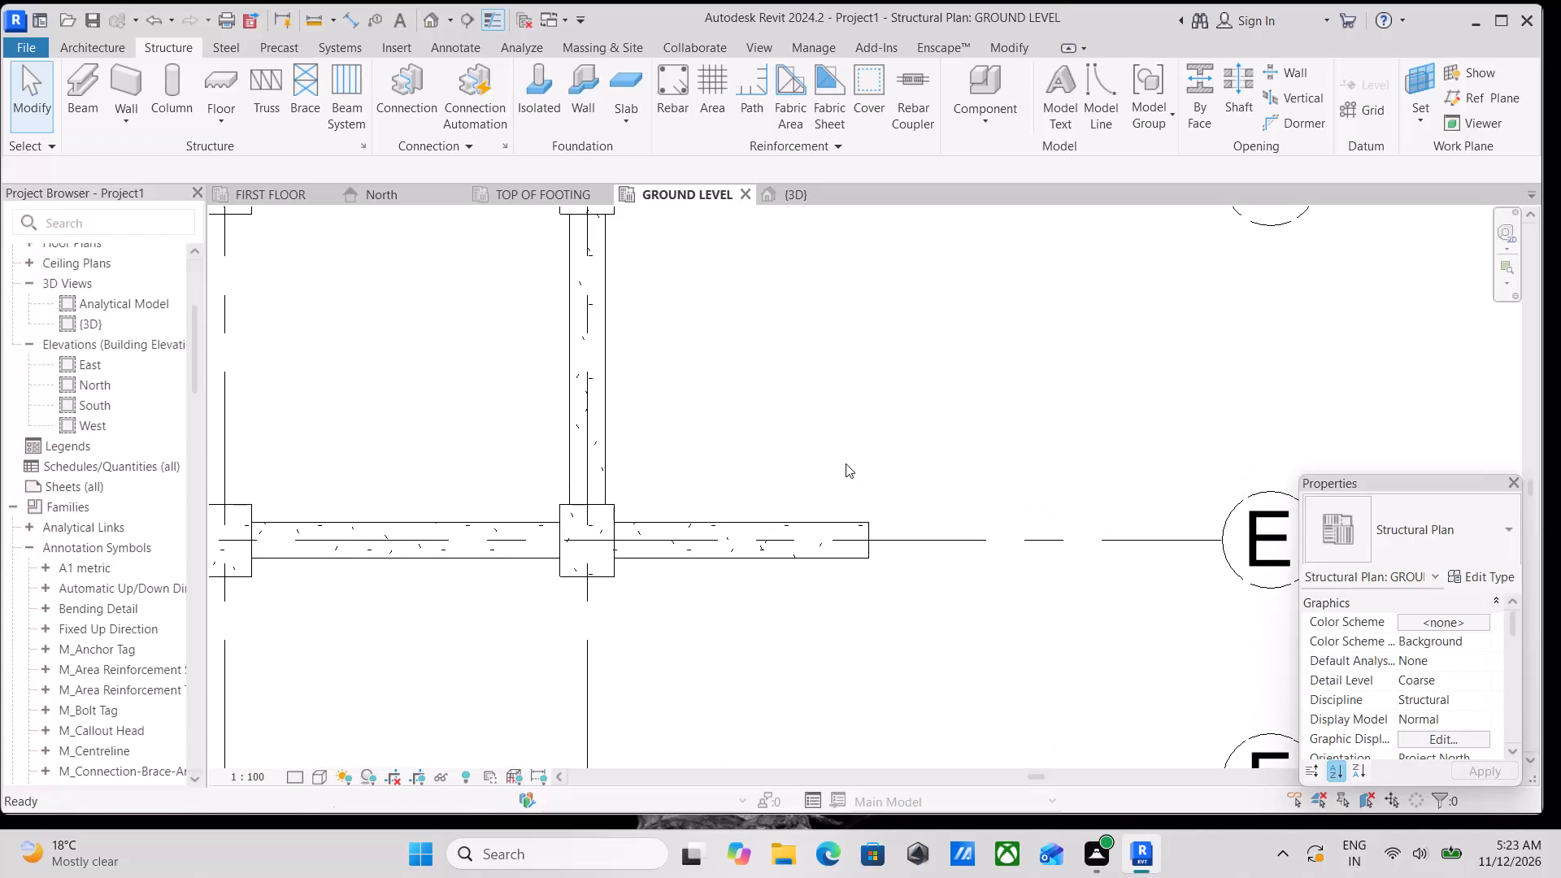
{"action": "left_click", "coordinate": [870, 540]}
{"action": "middle_click_drag", "start_coordinate": [863, 383], "coordinate": [861, 501]}
{"action": "scroll", "coordinate": [859, 360], "scroll_direction": "down", "scroll_amount": 1}
{"action": "middle_click_drag", "start_coordinate": [859, 360], "coordinate": [855, 442]}
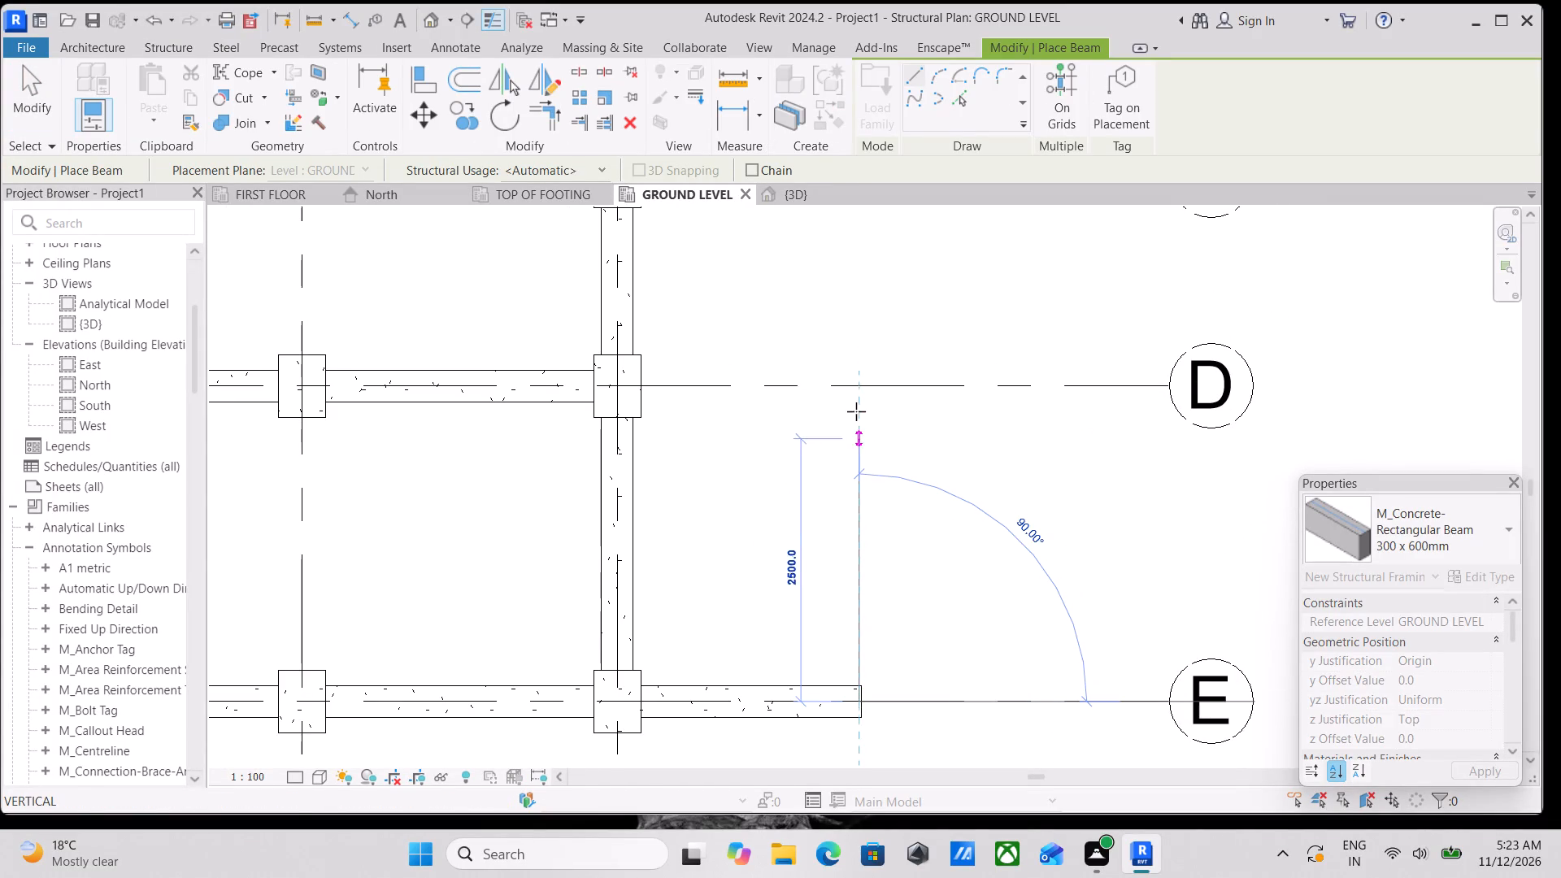
{"action": "left_click", "coordinate": [863, 388]}
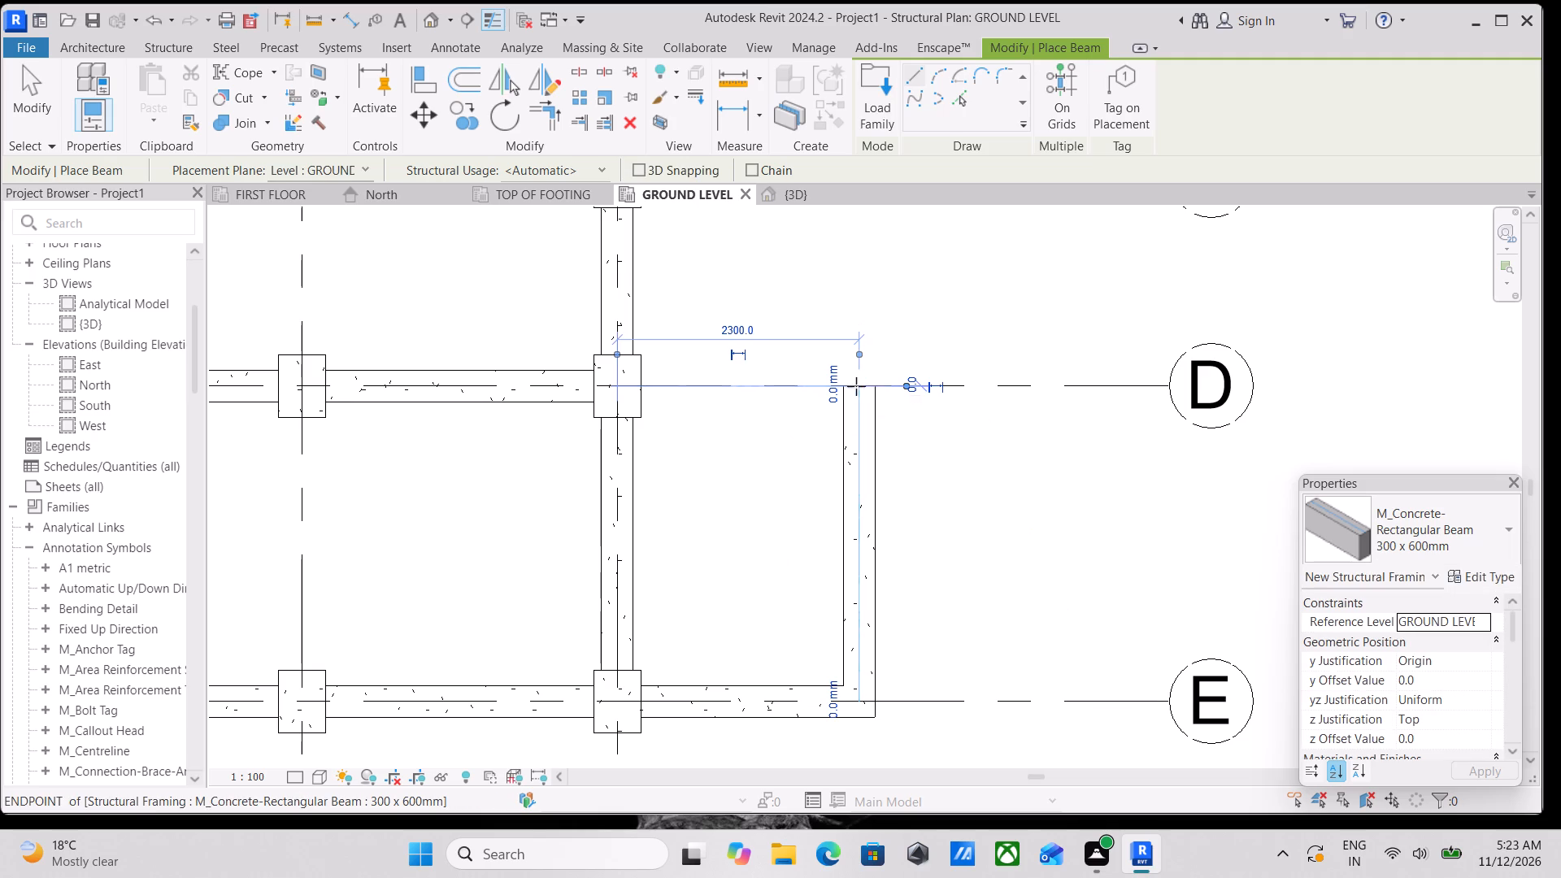
Place a 300 x 600mm beam along grid D from the end of the outer beam to the face of column D-6.
{"action": "scroll", "coordinate": [850, 391], "scroll_direction": "up", "scroll_amount": 8}
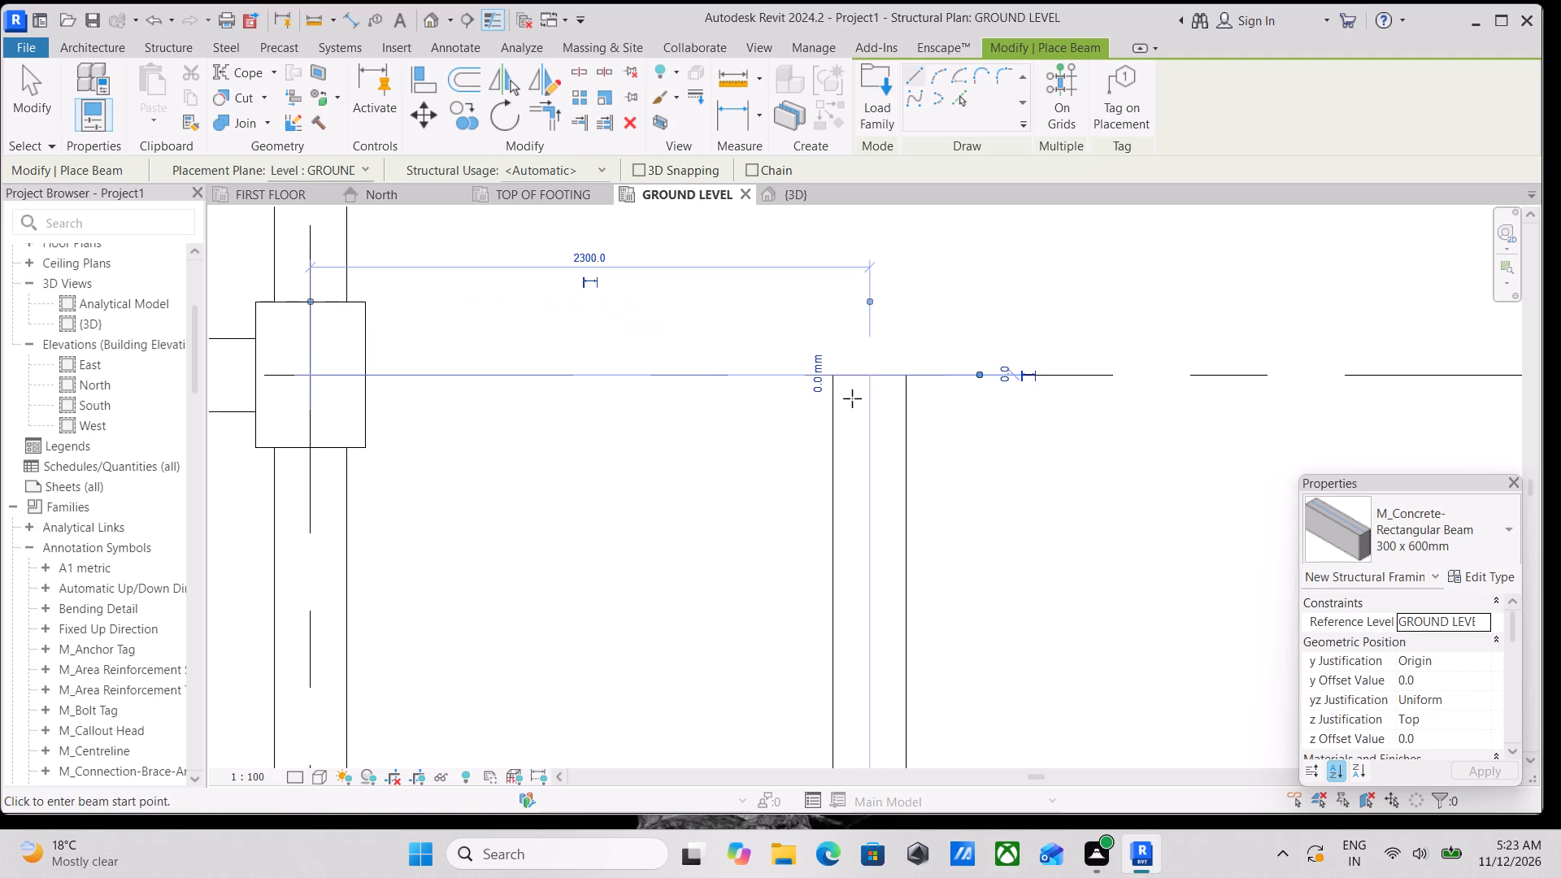
{"action": "scroll", "coordinate": [852, 398], "scroll_direction": "up", "scroll_amount": 2}
{"action": "left_click", "coordinate": [885, 356]}
{"action": "scroll", "coordinate": [717, 343], "scroll_direction": "down", "scroll_amount": 2}
{"action": "middle_click_drag", "start_coordinate": [717, 343], "coordinate": [964, 310]}
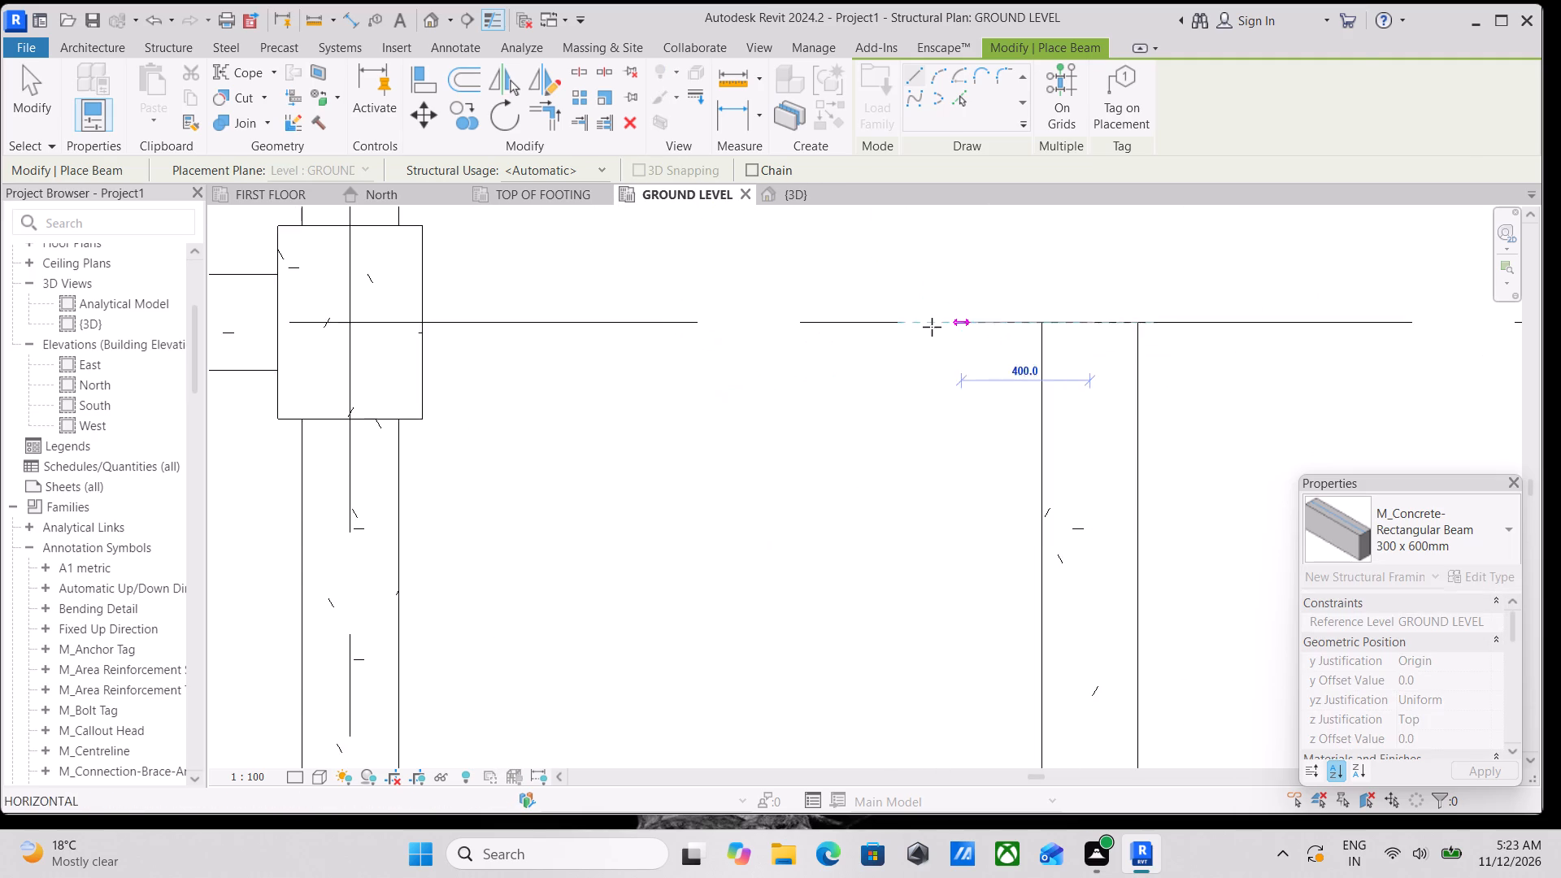
{"action": "scroll", "coordinate": [672, 349], "scroll_direction": "down", "scroll_amount": 3}
{"action": "middle_click_drag", "start_coordinate": [672, 349], "coordinate": [857, 334]}
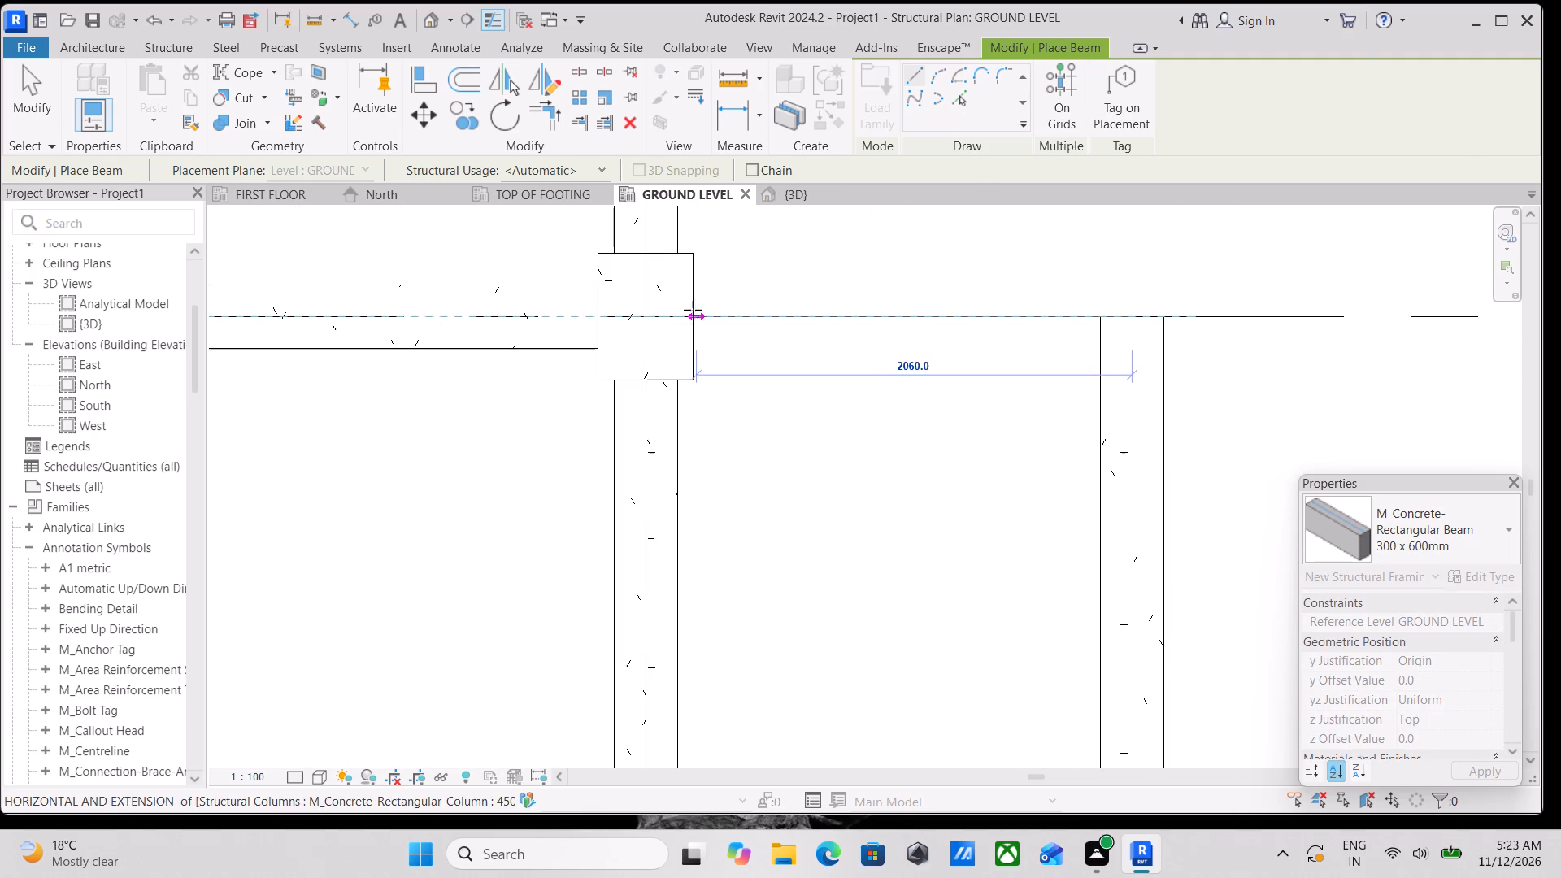
{"action": "left_click", "coordinate": [689, 312]}
{"action": "scroll", "coordinate": [689, 311], "scroll_direction": "down", "scroll_amount": 2}
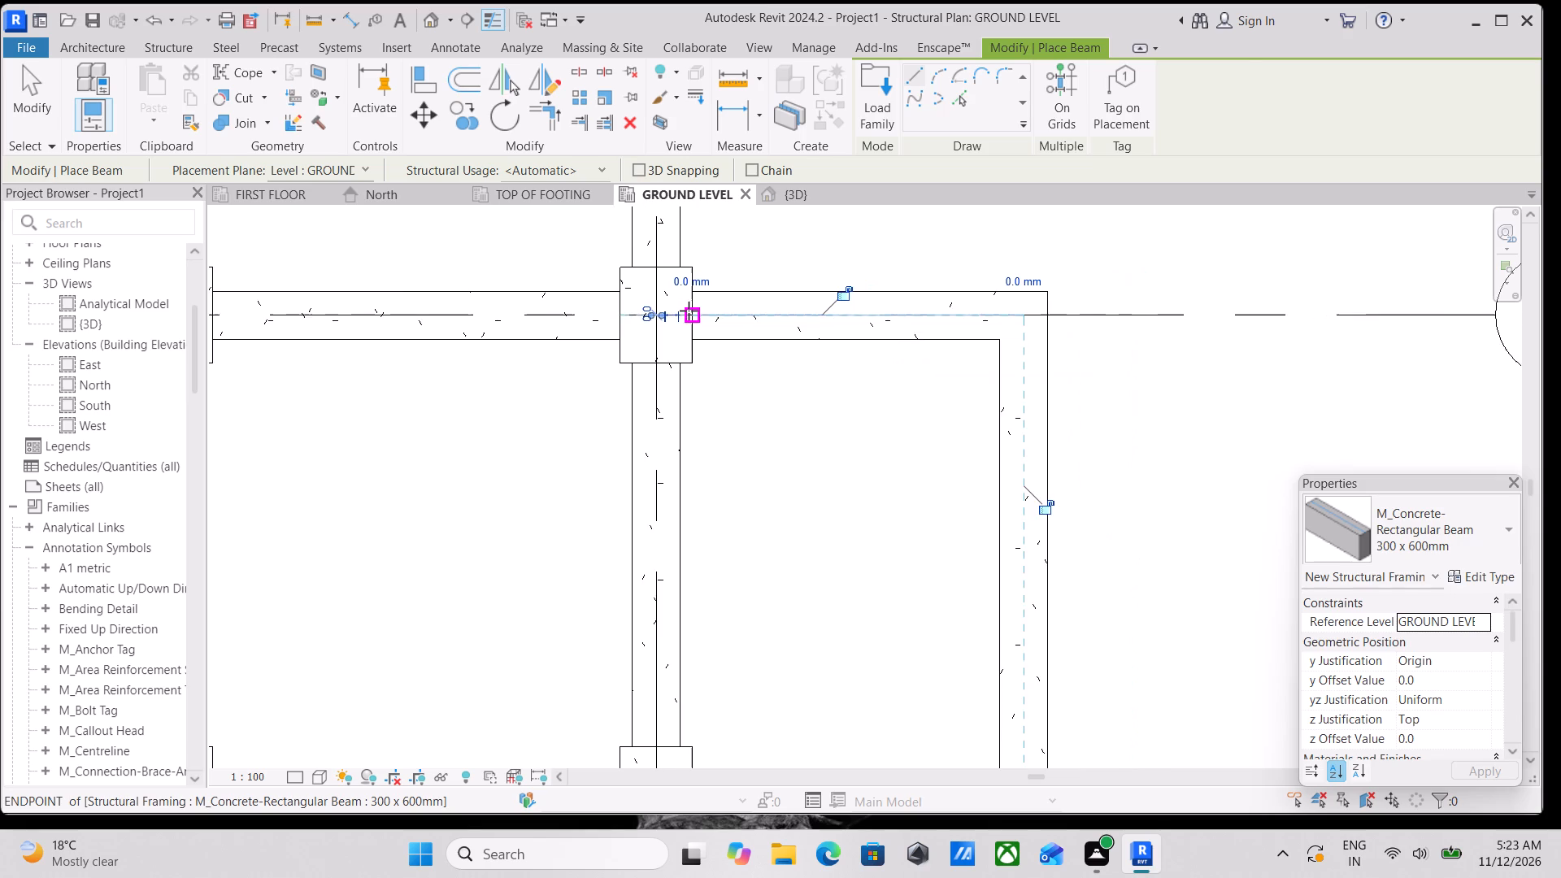
{"action": "key", "text": "Escape"}
{"action": "scroll", "coordinate": [689, 311], "scroll_direction": "down", "scroll_amount": 1}
{"action": "key", "text": "Escape"}
{"action": "key", "text": "Escape"}
{"action": "key", "text": "Escape"}
Delete the beam on grid 6 between columns D-6 and E-6.
{"action": "left_click", "coordinate": [677, 503]}
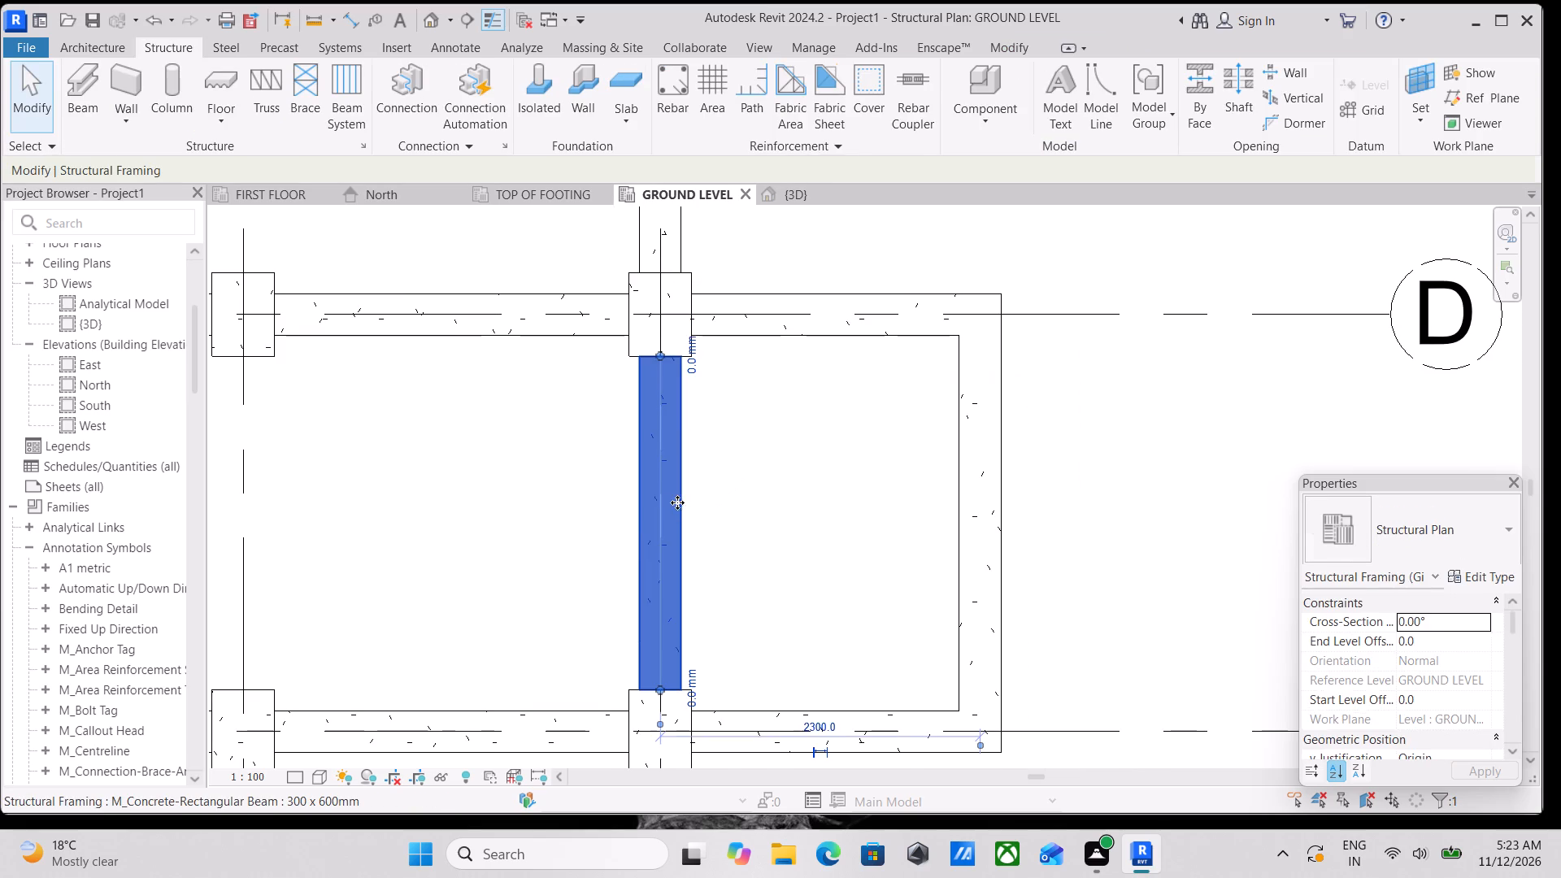
{"action": "right_click", "coordinate": [676, 502]}
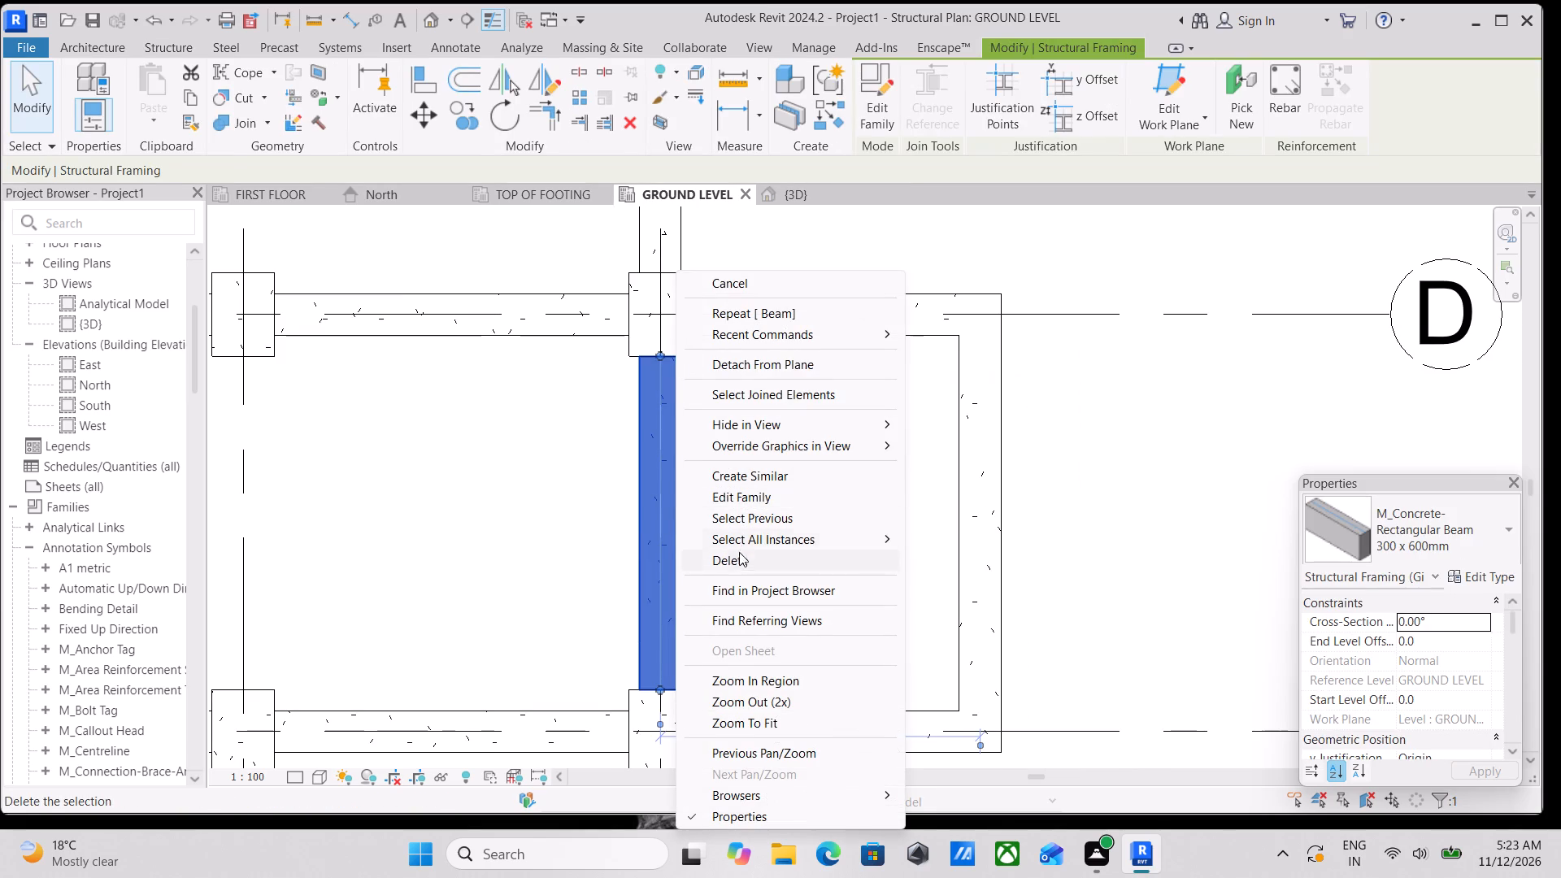
{"action": "left_click", "coordinate": [738, 557]}
Place a 300 x 600mm beam along grid B between the faces of columns B-1 and B-4.
{"action": "scroll", "coordinate": [732, 448], "scroll_direction": "down", "scroll_amount": 6}
{"action": "middle_click_drag", "start_coordinate": [702, 455], "coordinate": [1080, 535]}
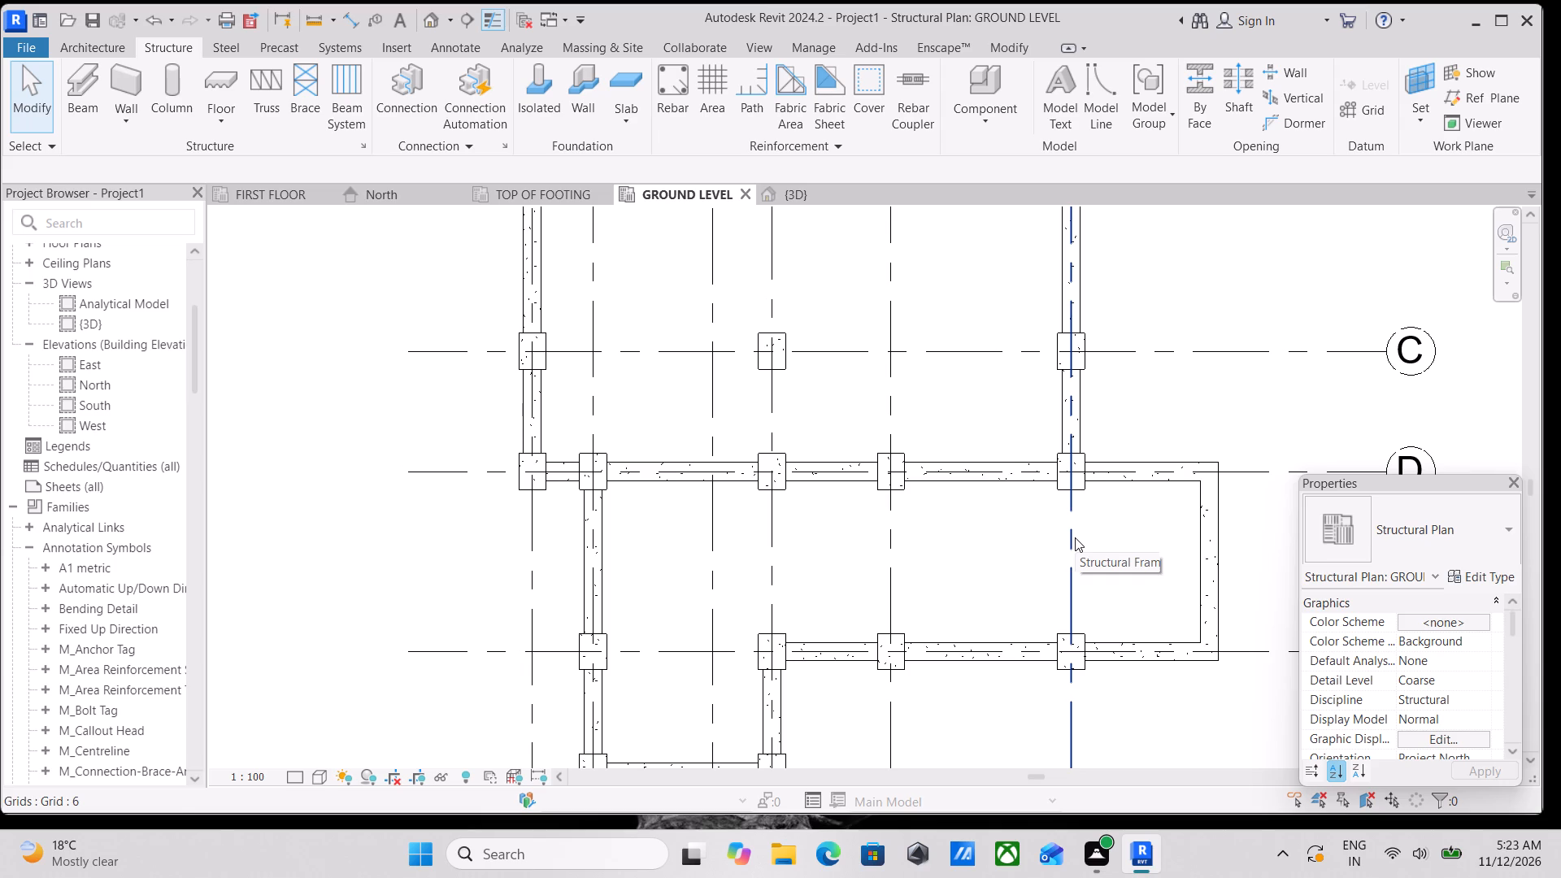
{"action": "scroll", "coordinate": [1008, 442], "scroll_direction": "down", "scroll_amount": 2}
{"action": "middle_click_drag", "start_coordinate": [1007, 442], "coordinate": [1005, 572]}
{"action": "middle_click_drag", "start_coordinate": [838, 467], "coordinate": [859, 511]}
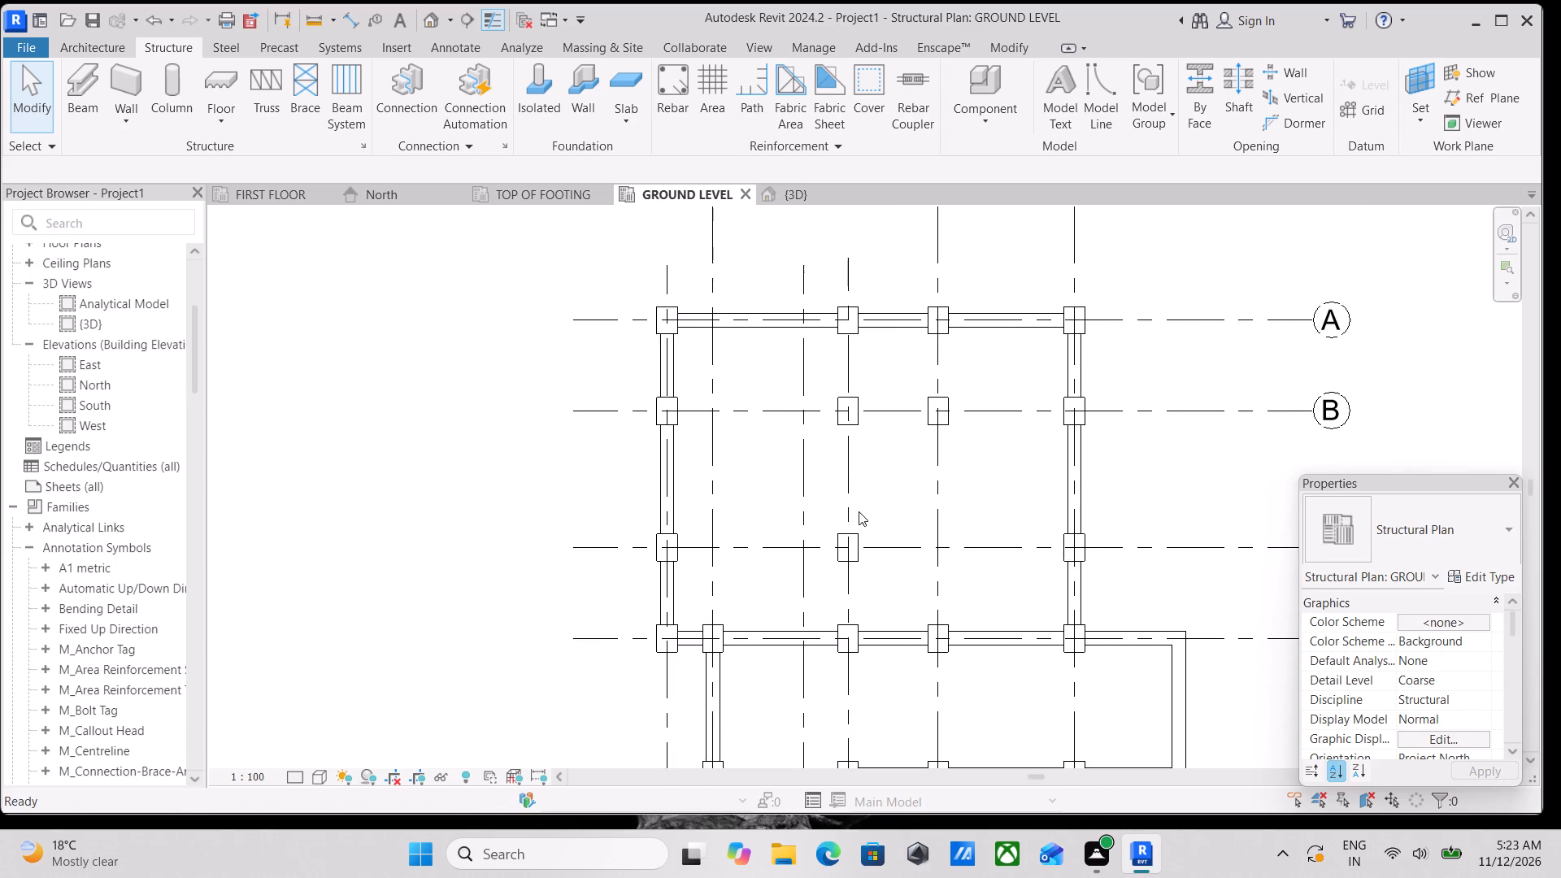
{"action": "scroll", "coordinate": [821, 505], "scroll_direction": "up", "scroll_amount": 1}
{"action": "key", "text": "b"}
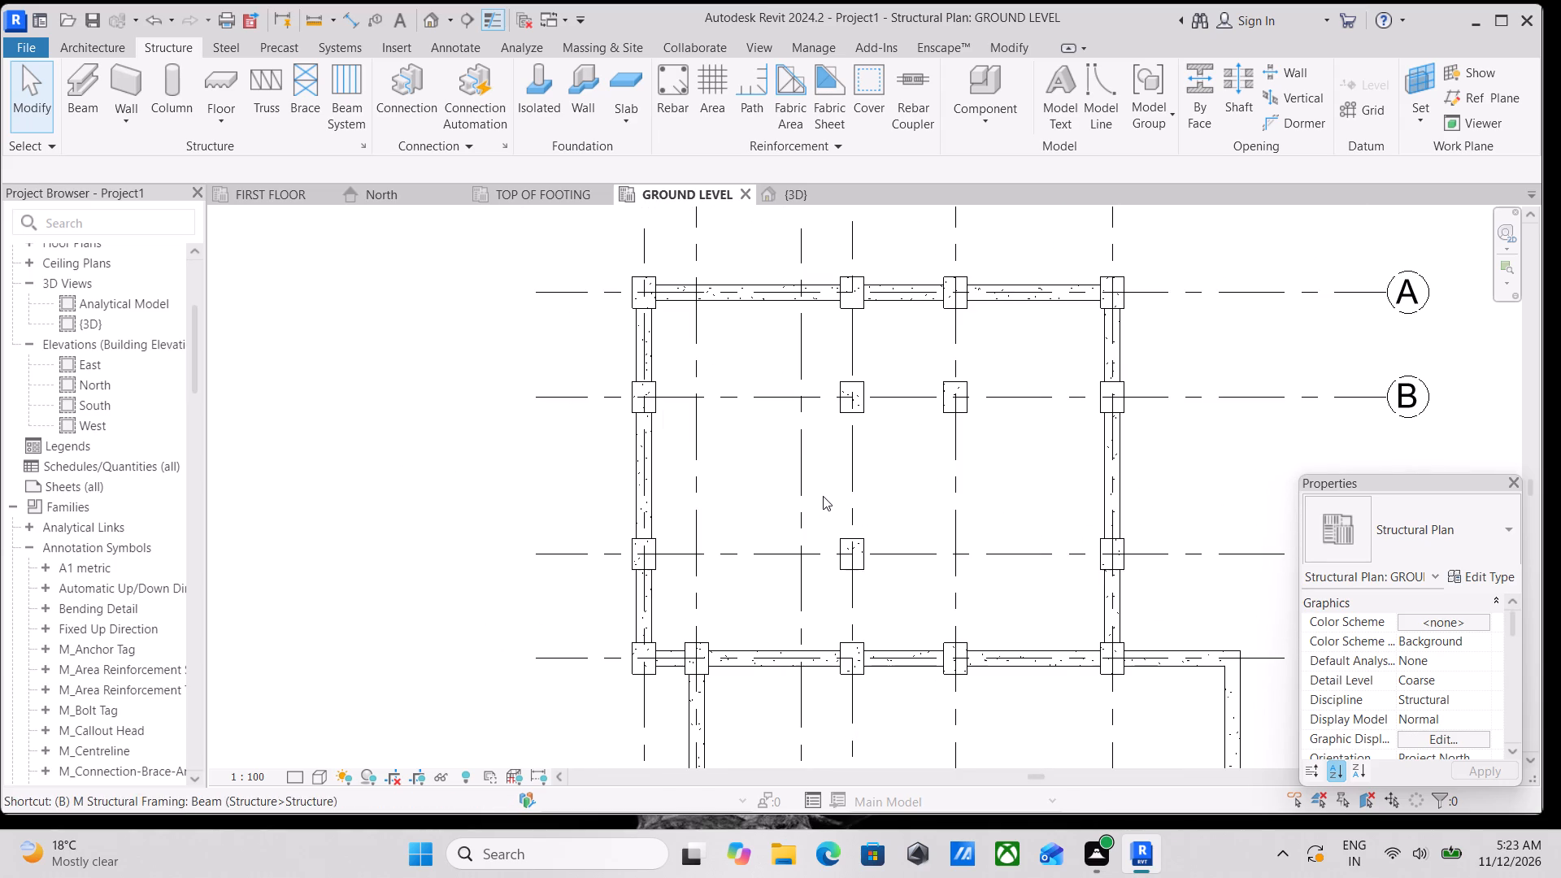
{"action": "key", "text": "m"}
{"action": "scroll", "coordinate": [872, 429], "scroll_direction": "up", "scroll_amount": 2}
{"action": "scroll", "coordinate": [669, 375], "scroll_direction": "up", "scroll_amount": 3}
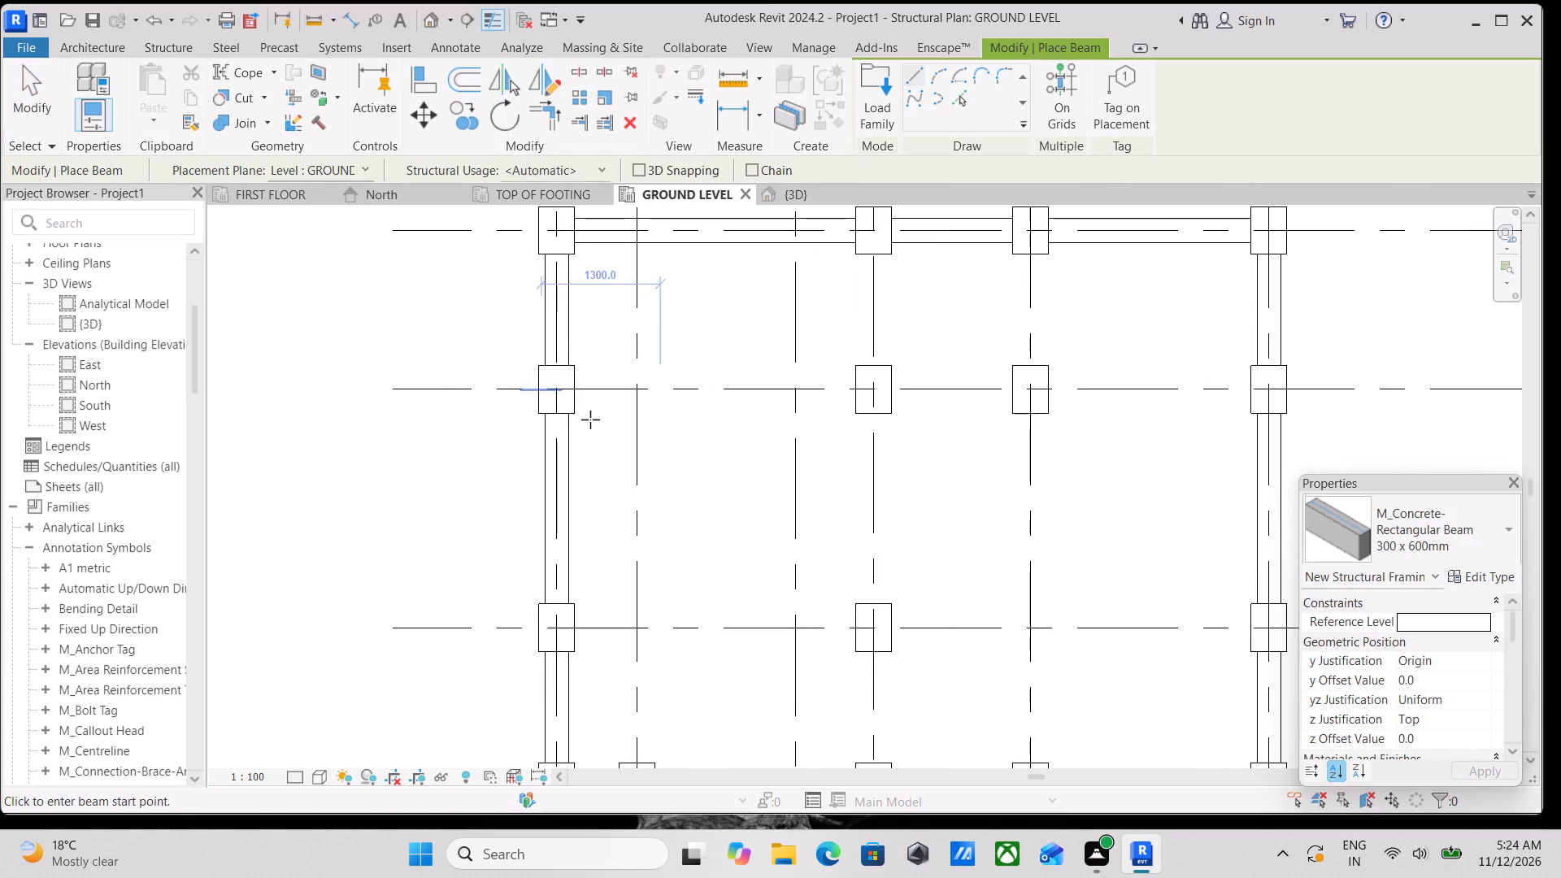
{"action": "scroll", "coordinate": [590, 418], "scroll_direction": "up", "scroll_amount": 3}
{"action": "left_click", "coordinate": [526, 374]}
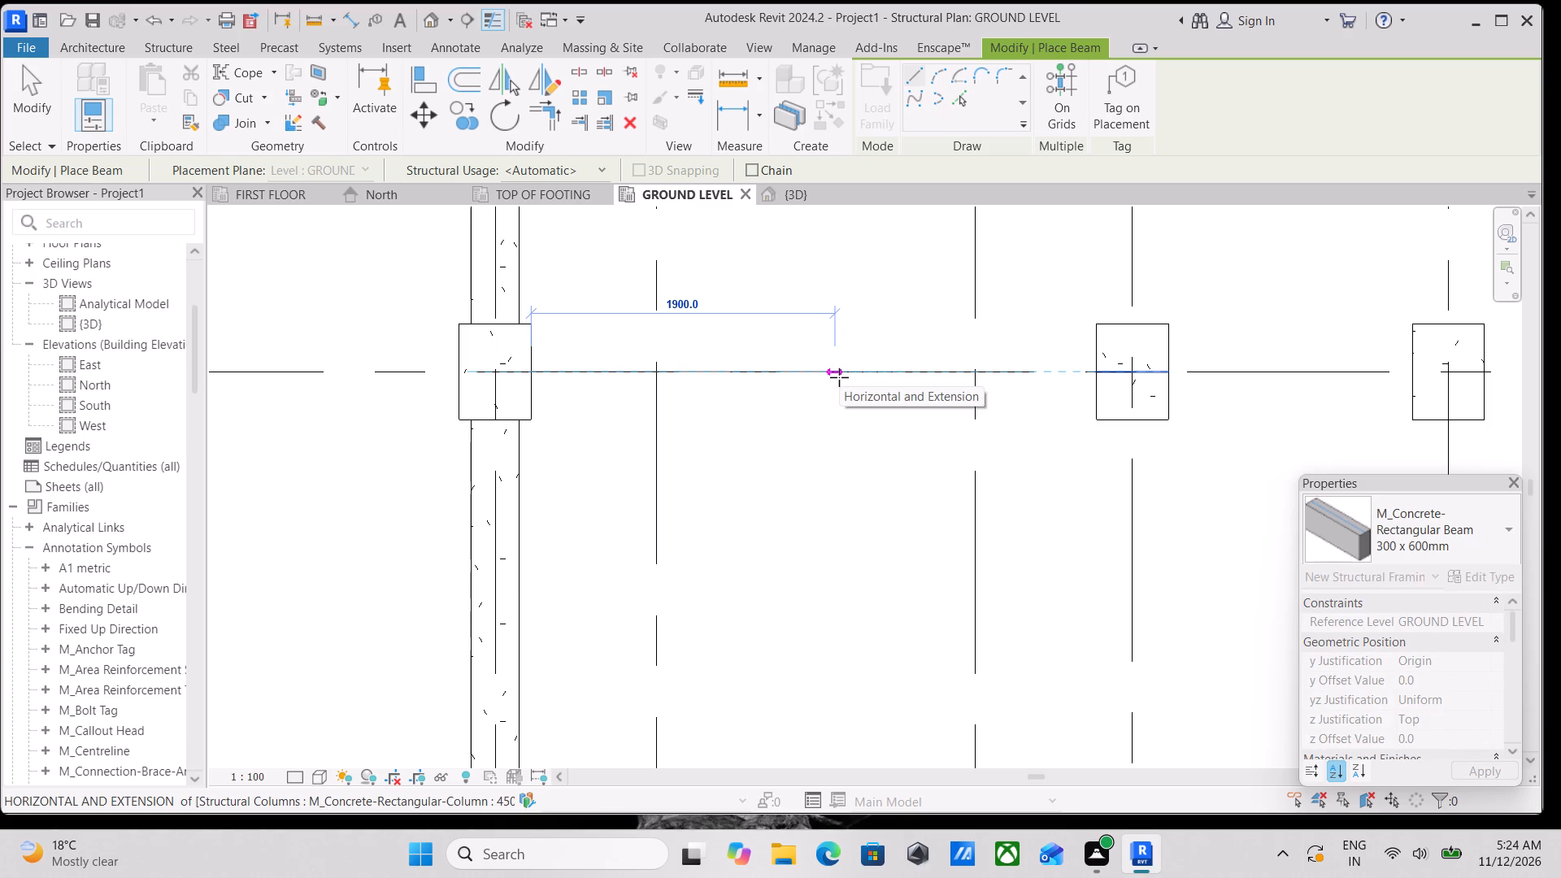
{"action": "scroll", "coordinate": [1001, 345], "scroll_direction": "down", "scroll_amount": 2}
{"action": "middle_click_drag", "start_coordinate": [998, 345], "coordinate": [992, 345]}
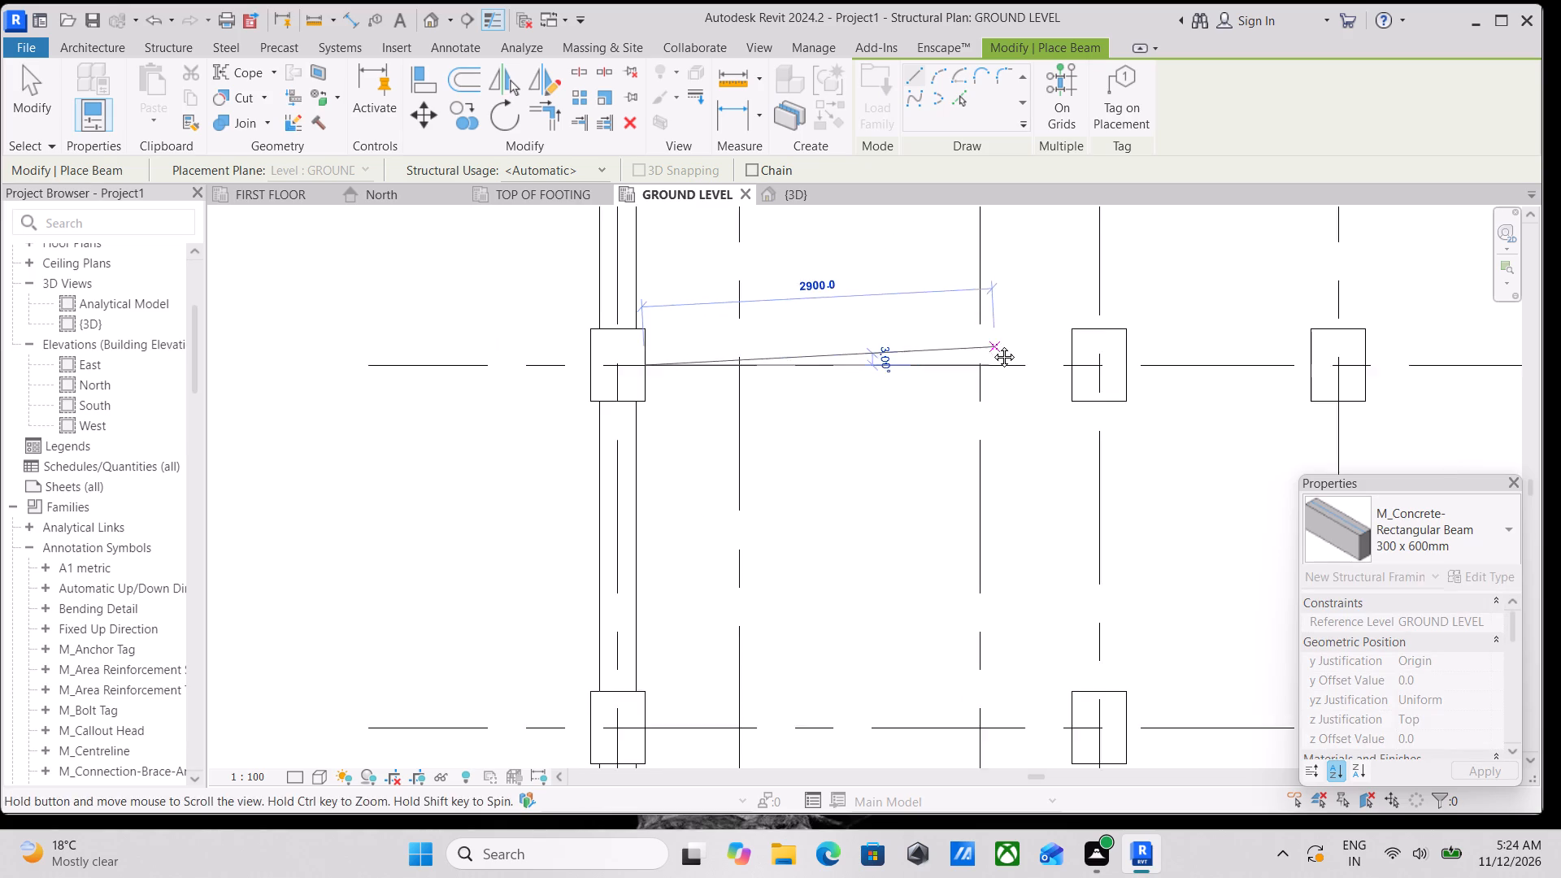
{"action": "middle_click_drag", "start_coordinate": [992, 345], "coordinate": [953, 359]}
{"action": "left_click", "coordinate": [1037, 381]}
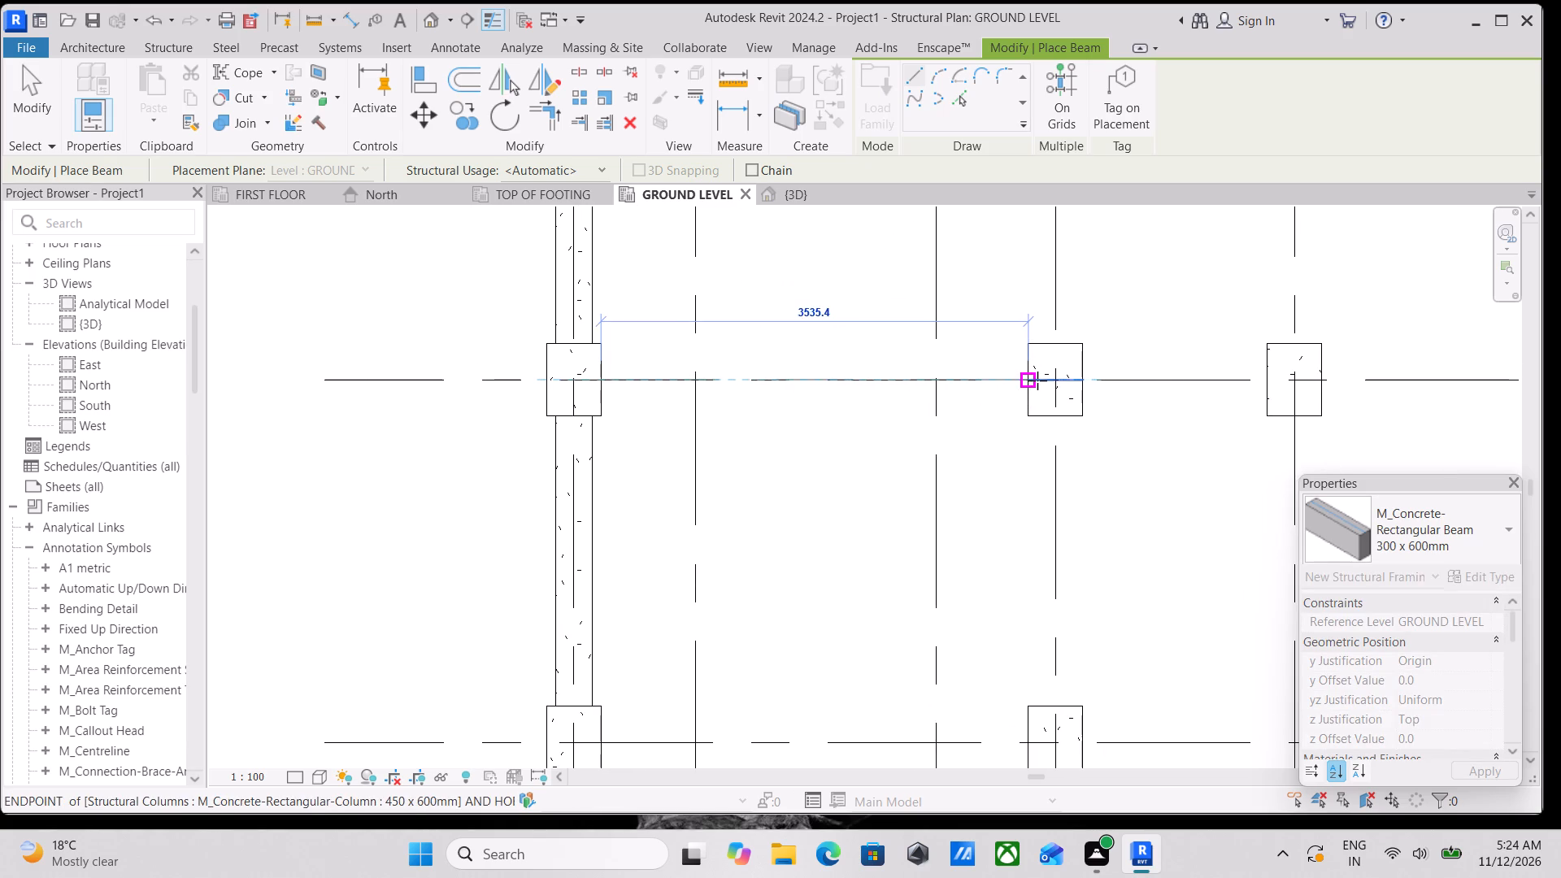
Place a 300 x 600mm beam along grid B between the faces of columns B-4 and B-5.
{"action": "scroll", "coordinate": [1037, 380], "scroll_direction": "down", "scroll_amount": 4}
{"action": "middle_click_drag", "start_coordinate": [987, 463], "coordinate": [815, 482]}
{"action": "middle_click_drag", "start_coordinate": [998, 405], "coordinate": [924, 430]}
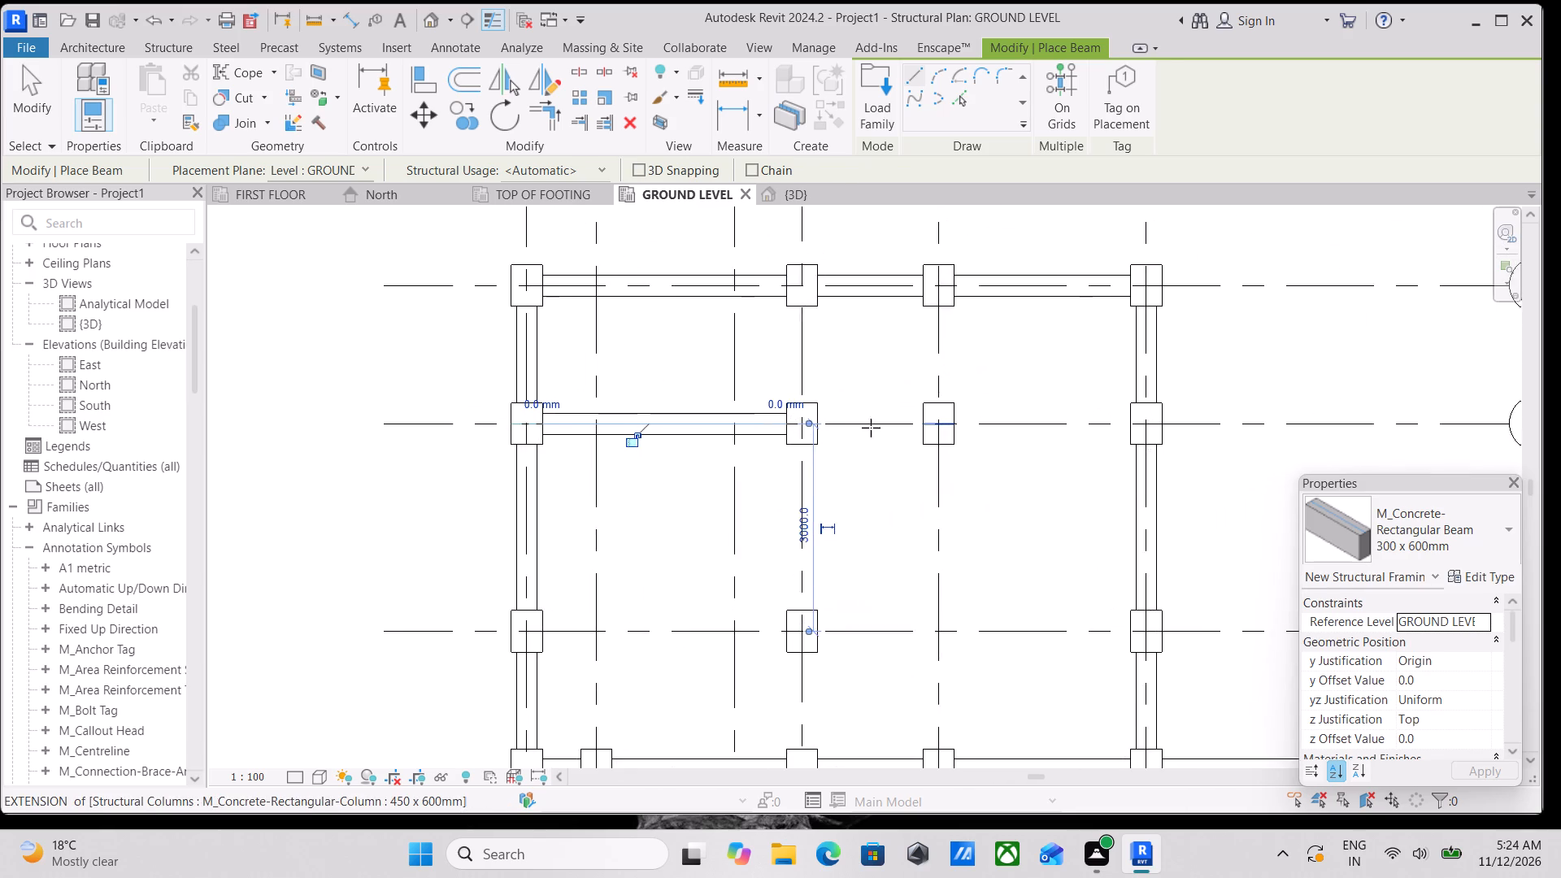
{"action": "scroll", "coordinate": [834, 428], "scroll_direction": "up", "scroll_amount": 6}
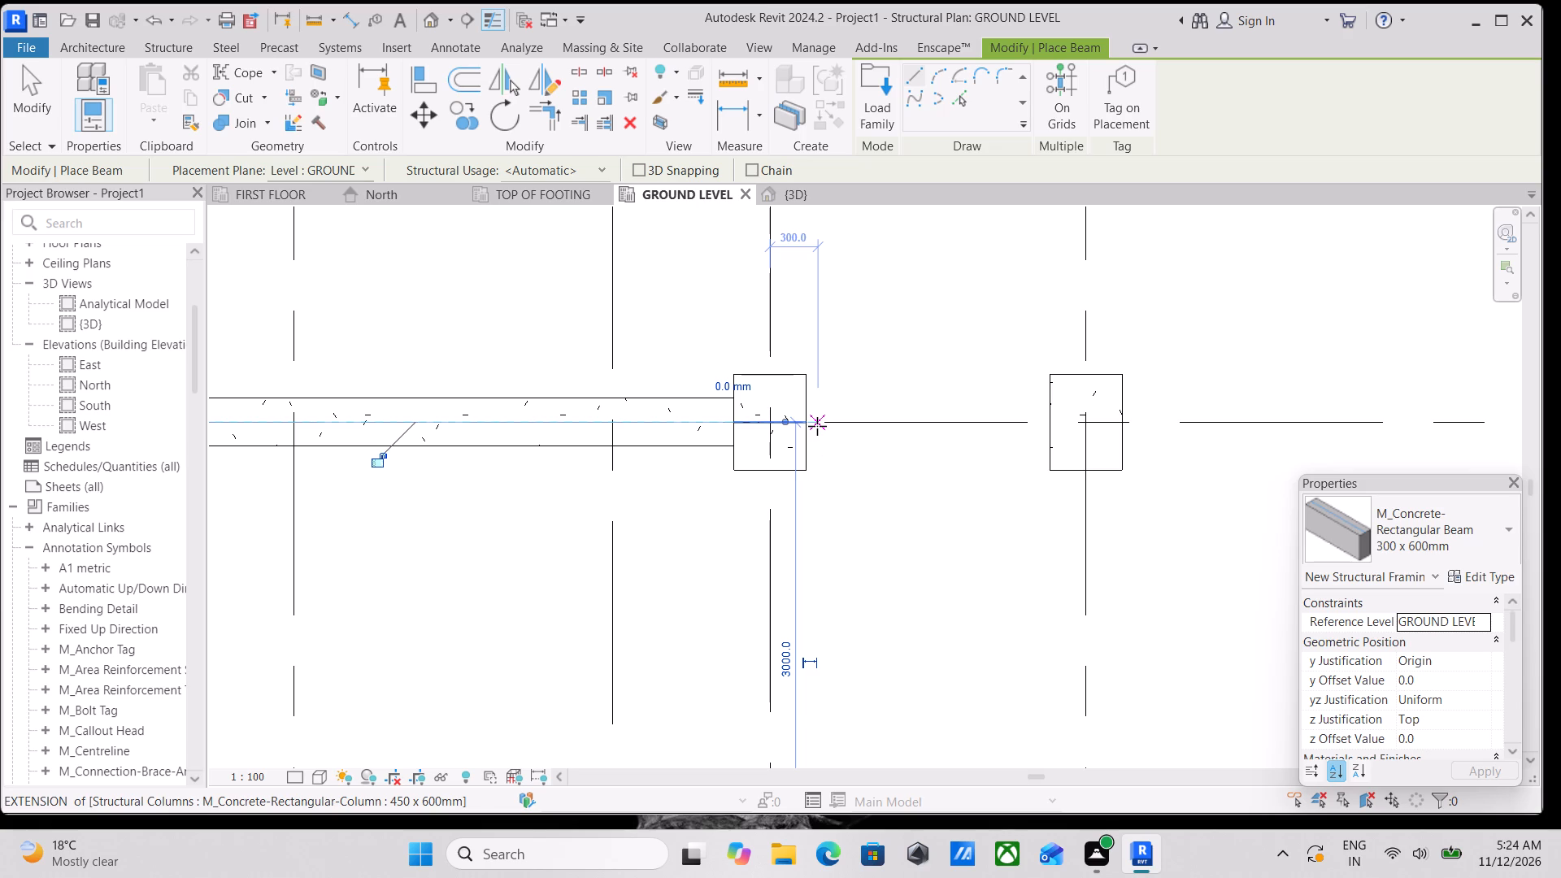
{"action": "scroll", "coordinate": [833, 431], "scroll_direction": "up", "scroll_amount": 5}
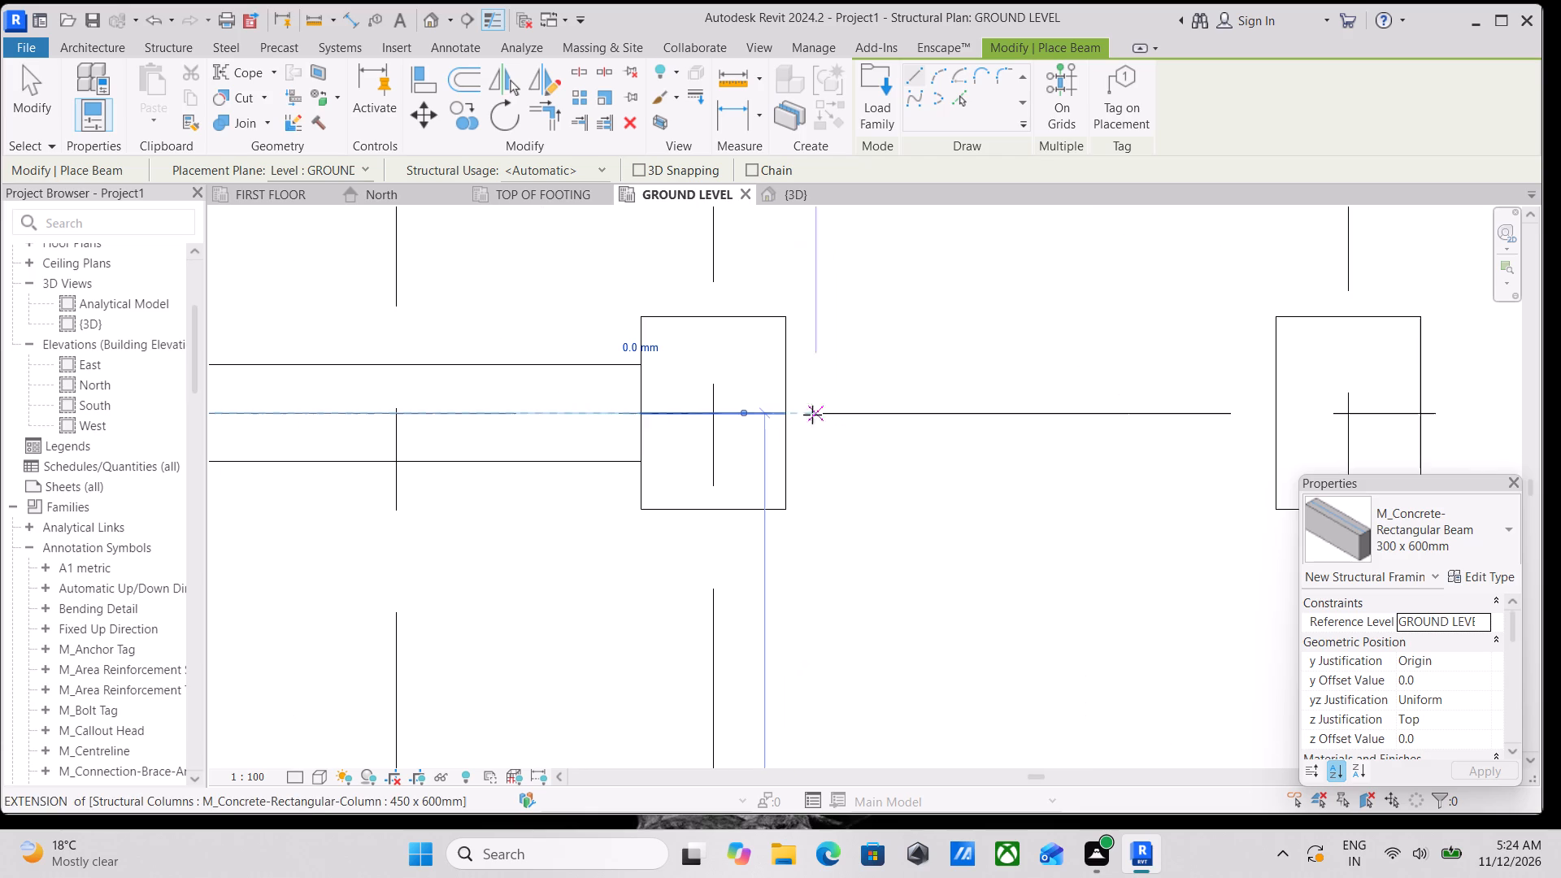
{"action": "left_click", "coordinate": [780, 412]}
{"action": "scroll", "coordinate": [1088, 394], "scroll_direction": "down", "scroll_amount": 1}
{"action": "middle_click_drag", "start_coordinate": [1088, 395], "coordinate": [818, 393]}
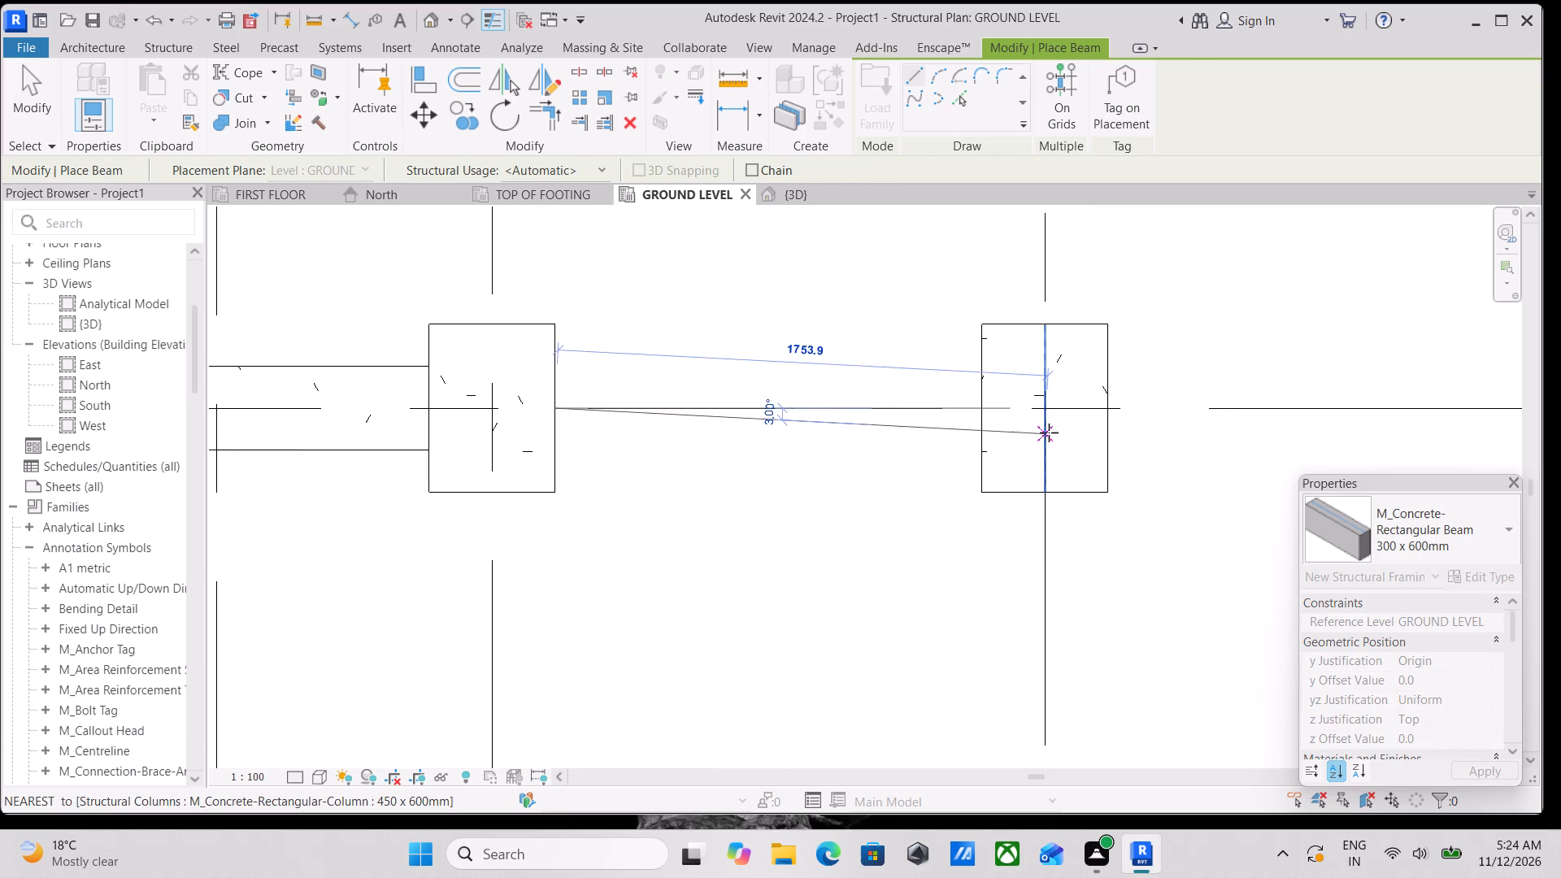
{"action": "left_click", "coordinate": [986, 407]}
Place a 300 x 600mm beam along grid B between the faces of columns B-5 and B-6.
{"action": "scroll", "coordinate": [1033, 504], "scroll_direction": "down", "scroll_amount": 5}
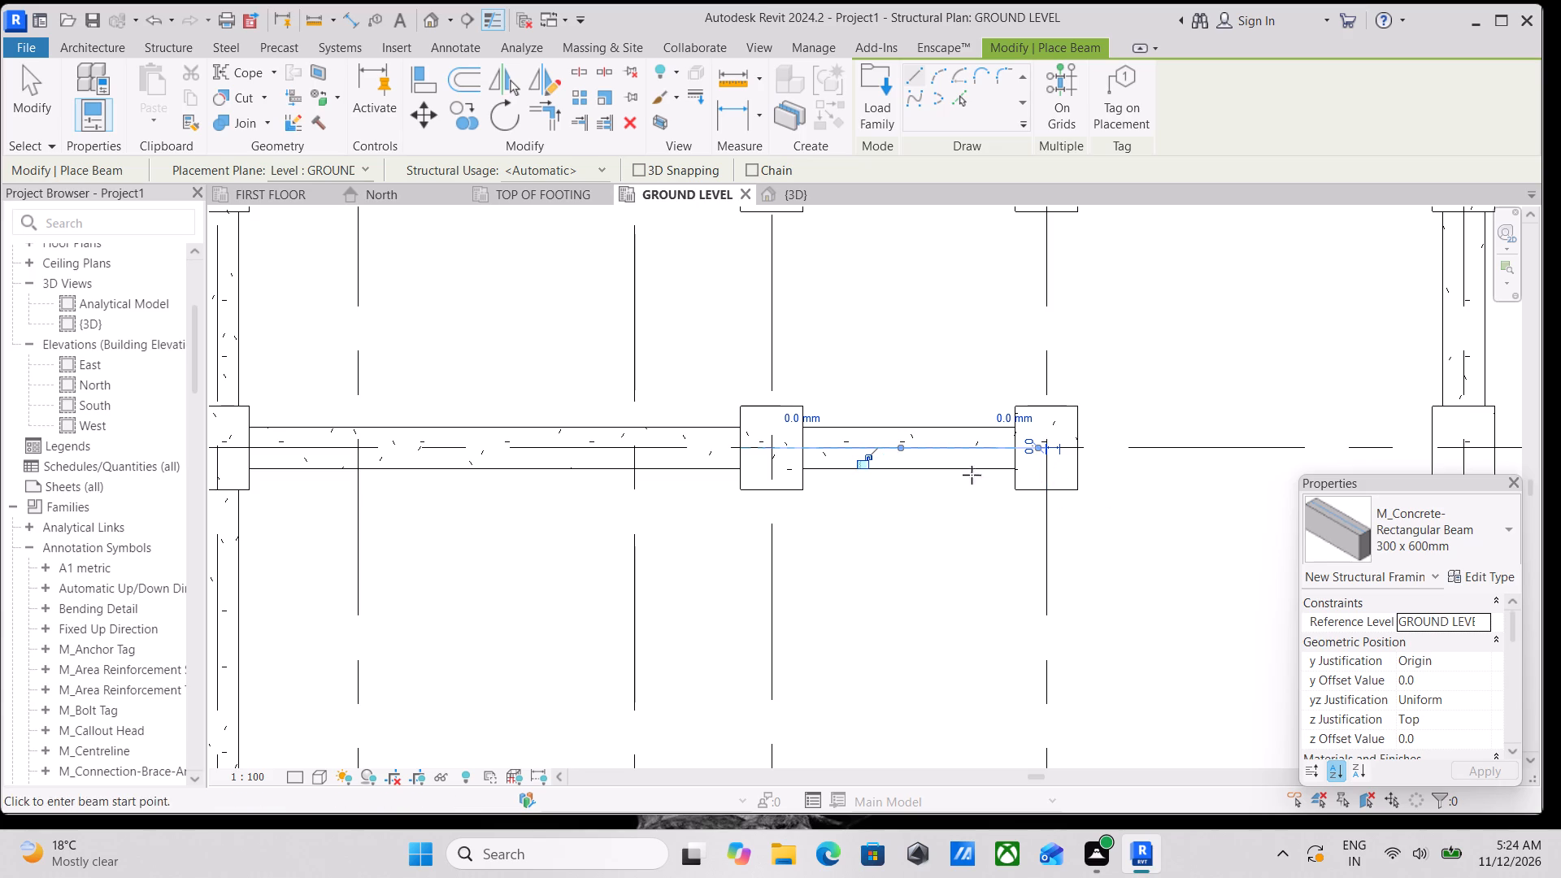
{"action": "scroll", "coordinate": [947, 408], "scroll_direction": "down", "scroll_amount": 6}
{"action": "middle_click_drag", "start_coordinate": [928, 419], "coordinate": [934, 467]}
{"action": "scroll", "coordinate": [1101, 456], "scroll_direction": "up", "scroll_amount": 4}
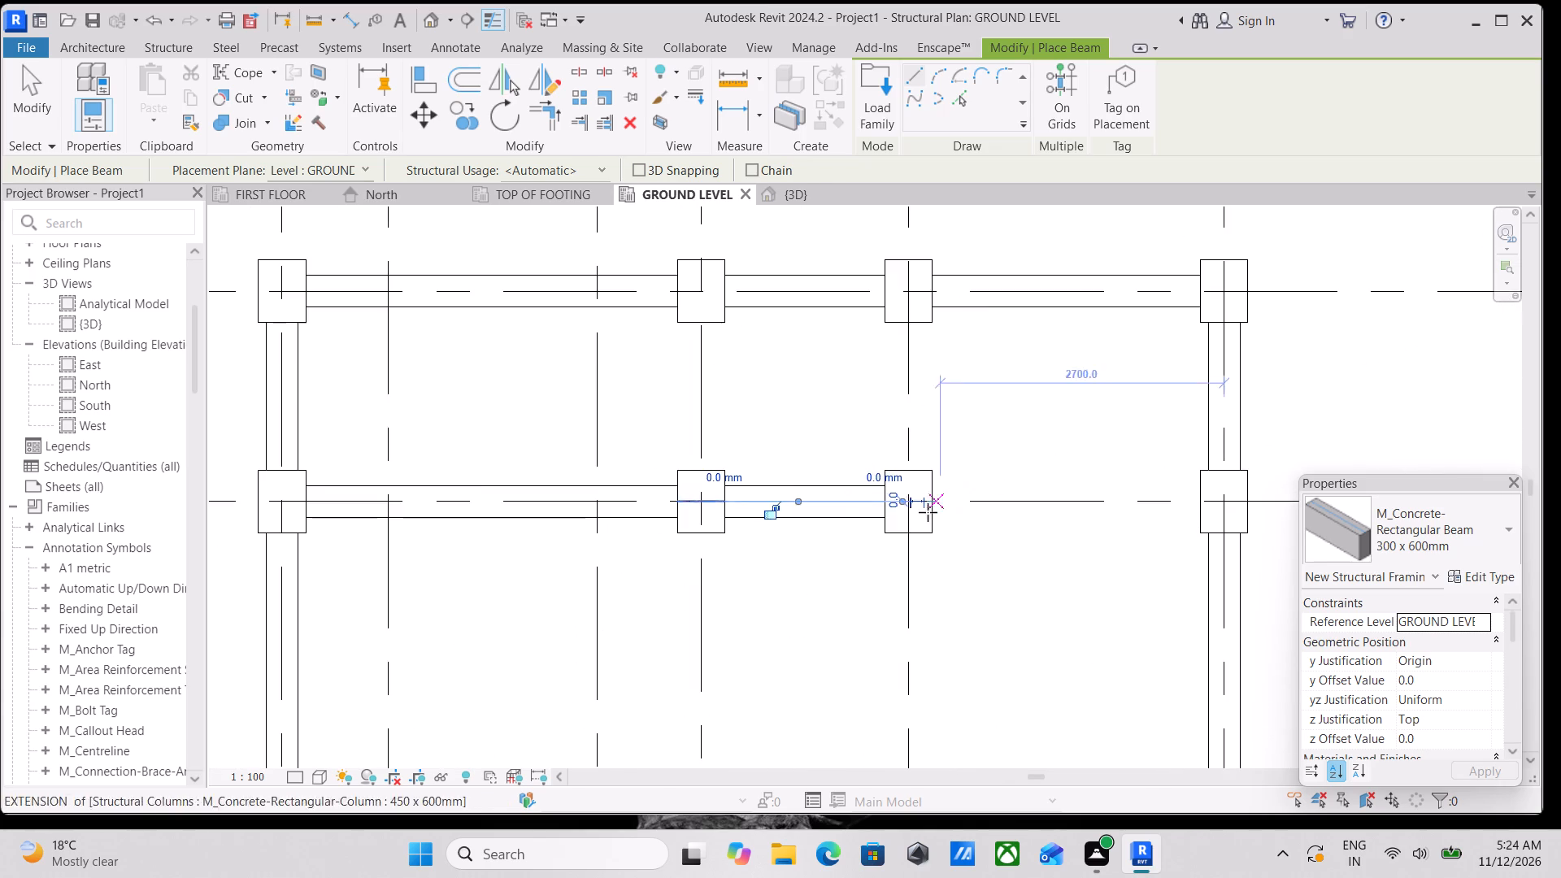
{"action": "scroll", "coordinate": [928, 512], "scroll_direction": "up", "scroll_amount": 7}
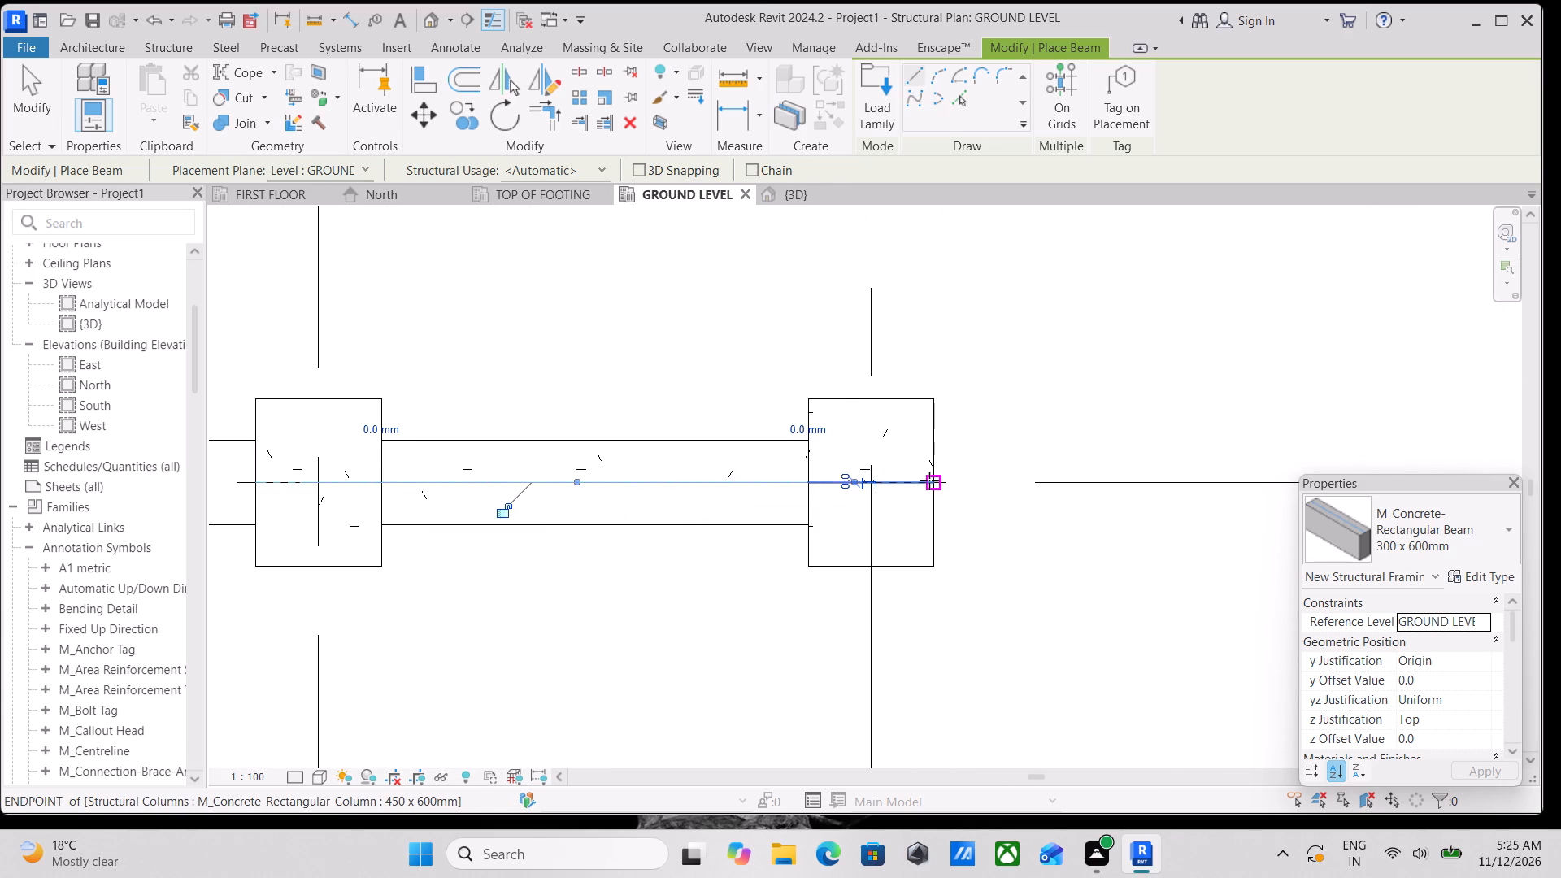
{"action": "left_click", "coordinate": [929, 480]}
{"action": "scroll", "coordinate": [954, 479], "scroll_direction": "down", "scroll_amount": 2}
{"action": "middle_click_drag", "start_coordinate": [949, 479], "coordinate": [711, 478]}
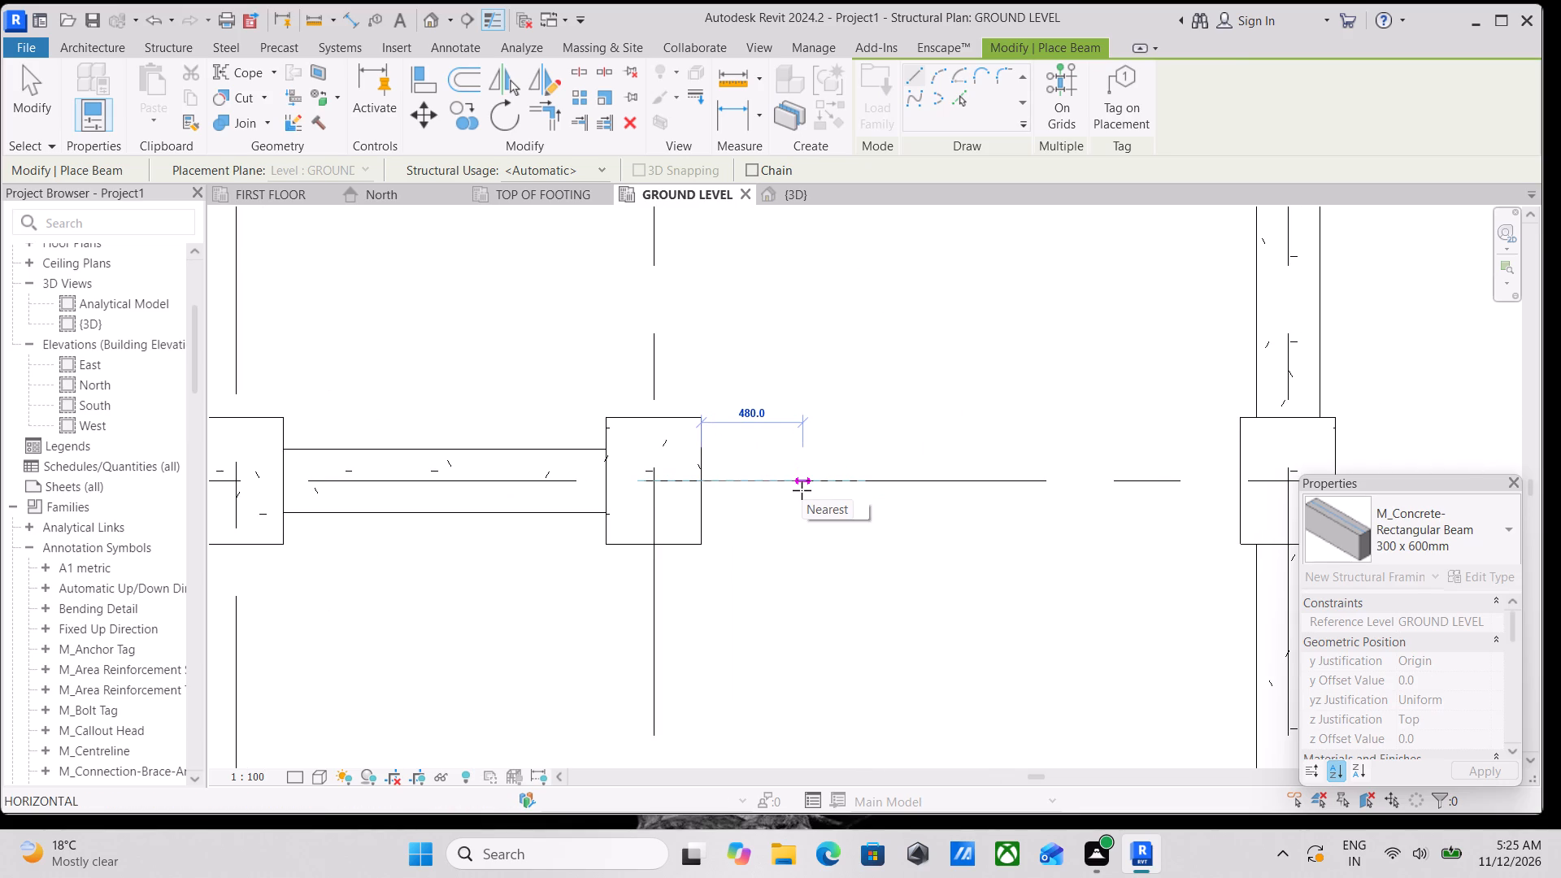
{"action": "middle_click_drag", "start_coordinate": [802, 490], "coordinate": [672, 472]}
{"action": "scroll", "coordinate": [787, 477], "scroll_direction": "down", "scroll_amount": 1}
{"action": "middle_click_drag", "start_coordinate": [786, 476], "coordinate": [784, 476]}
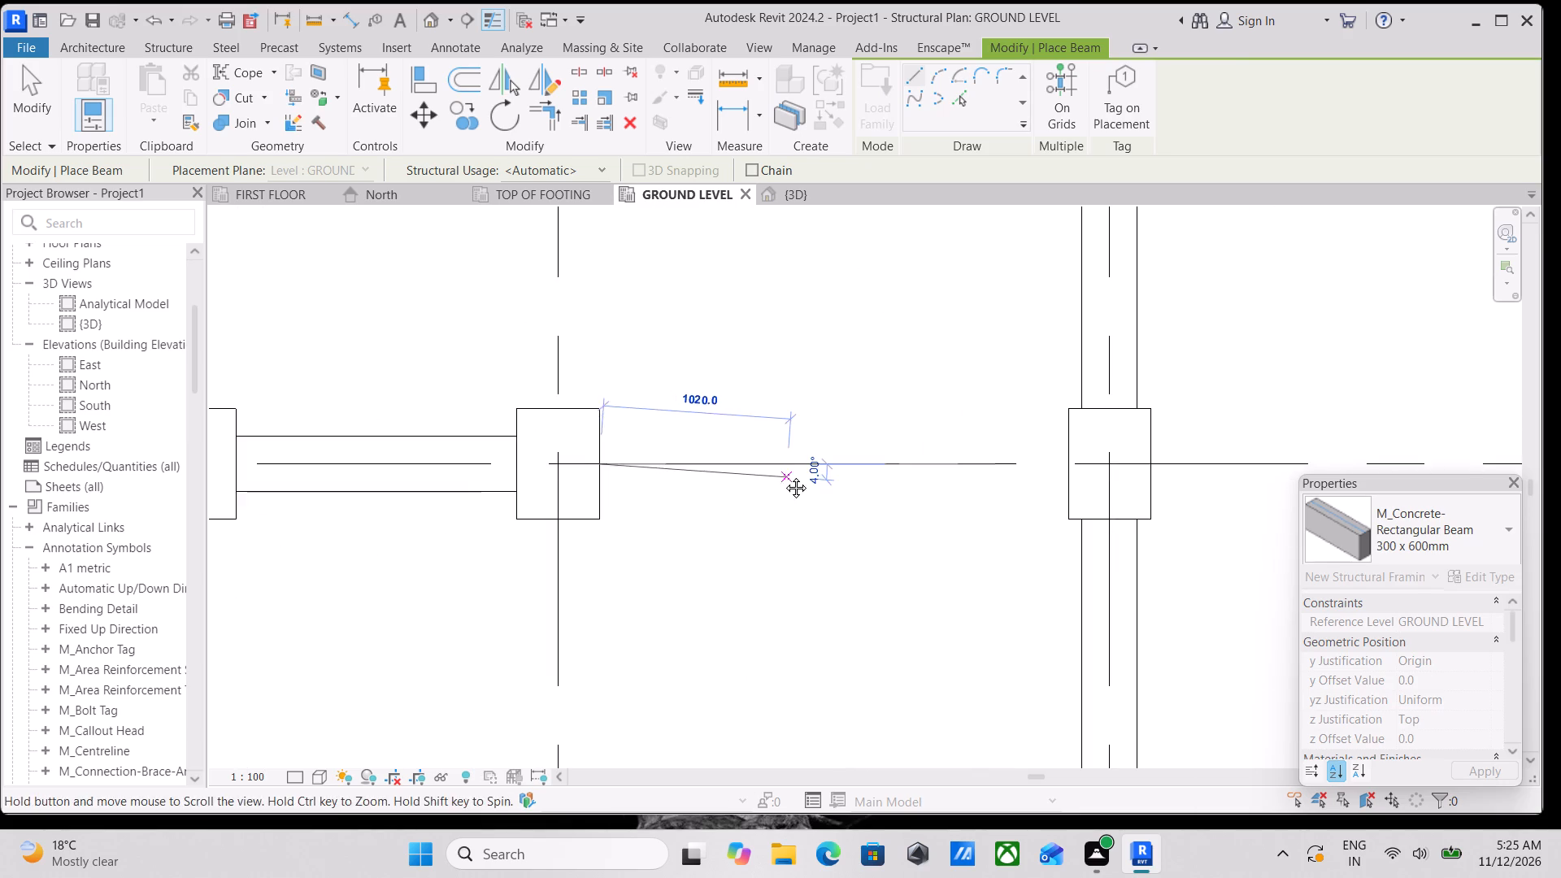
{"action": "middle_click_drag", "start_coordinate": [784, 476], "coordinate": [734, 472]}
{"action": "left_click", "coordinate": [1024, 467]}
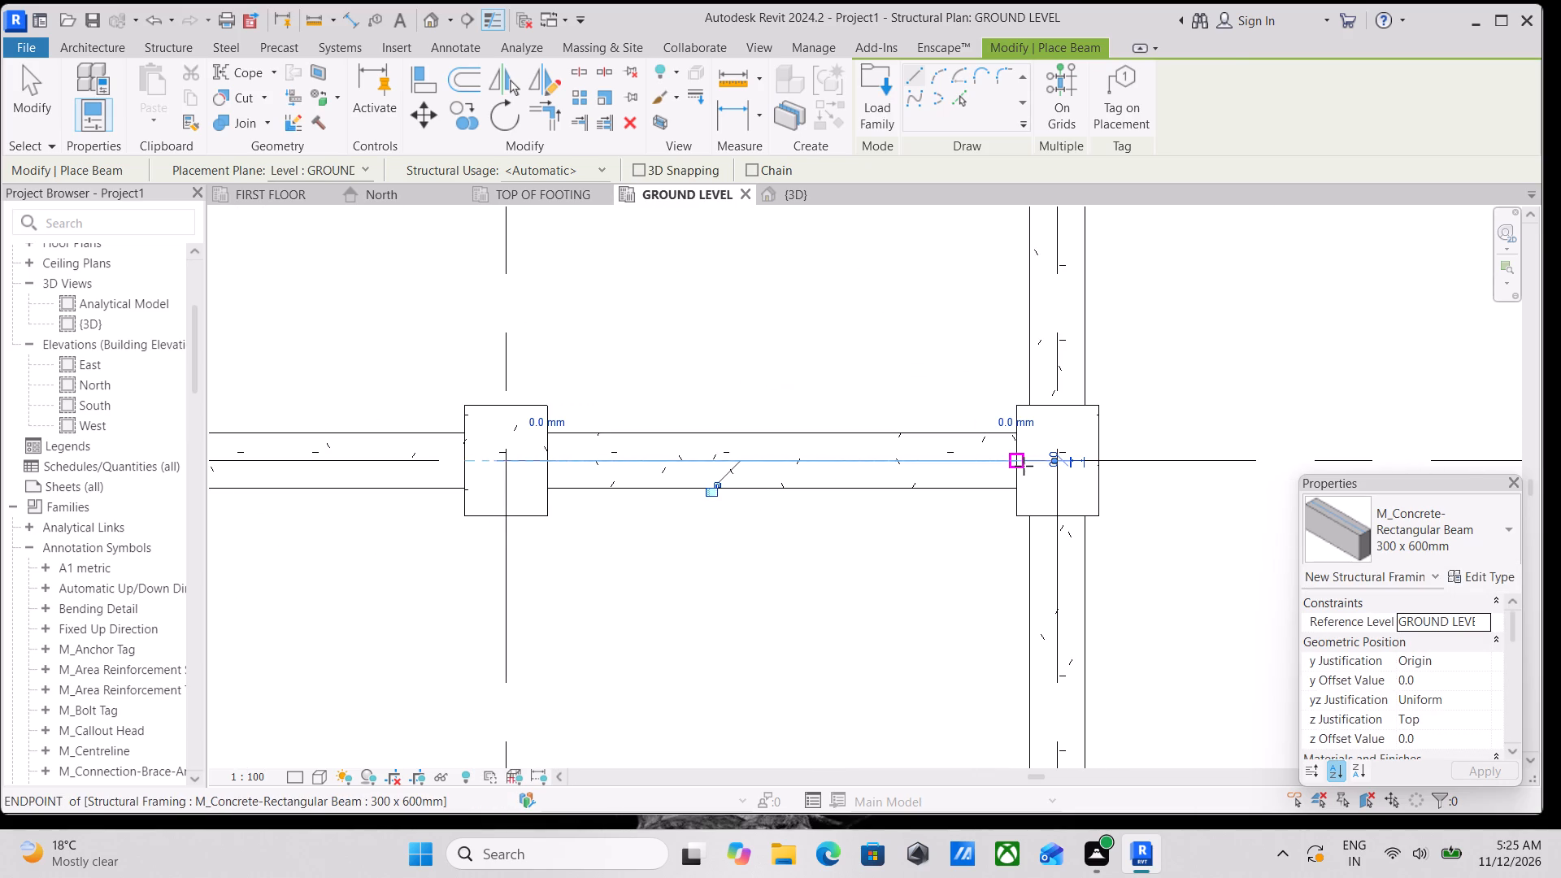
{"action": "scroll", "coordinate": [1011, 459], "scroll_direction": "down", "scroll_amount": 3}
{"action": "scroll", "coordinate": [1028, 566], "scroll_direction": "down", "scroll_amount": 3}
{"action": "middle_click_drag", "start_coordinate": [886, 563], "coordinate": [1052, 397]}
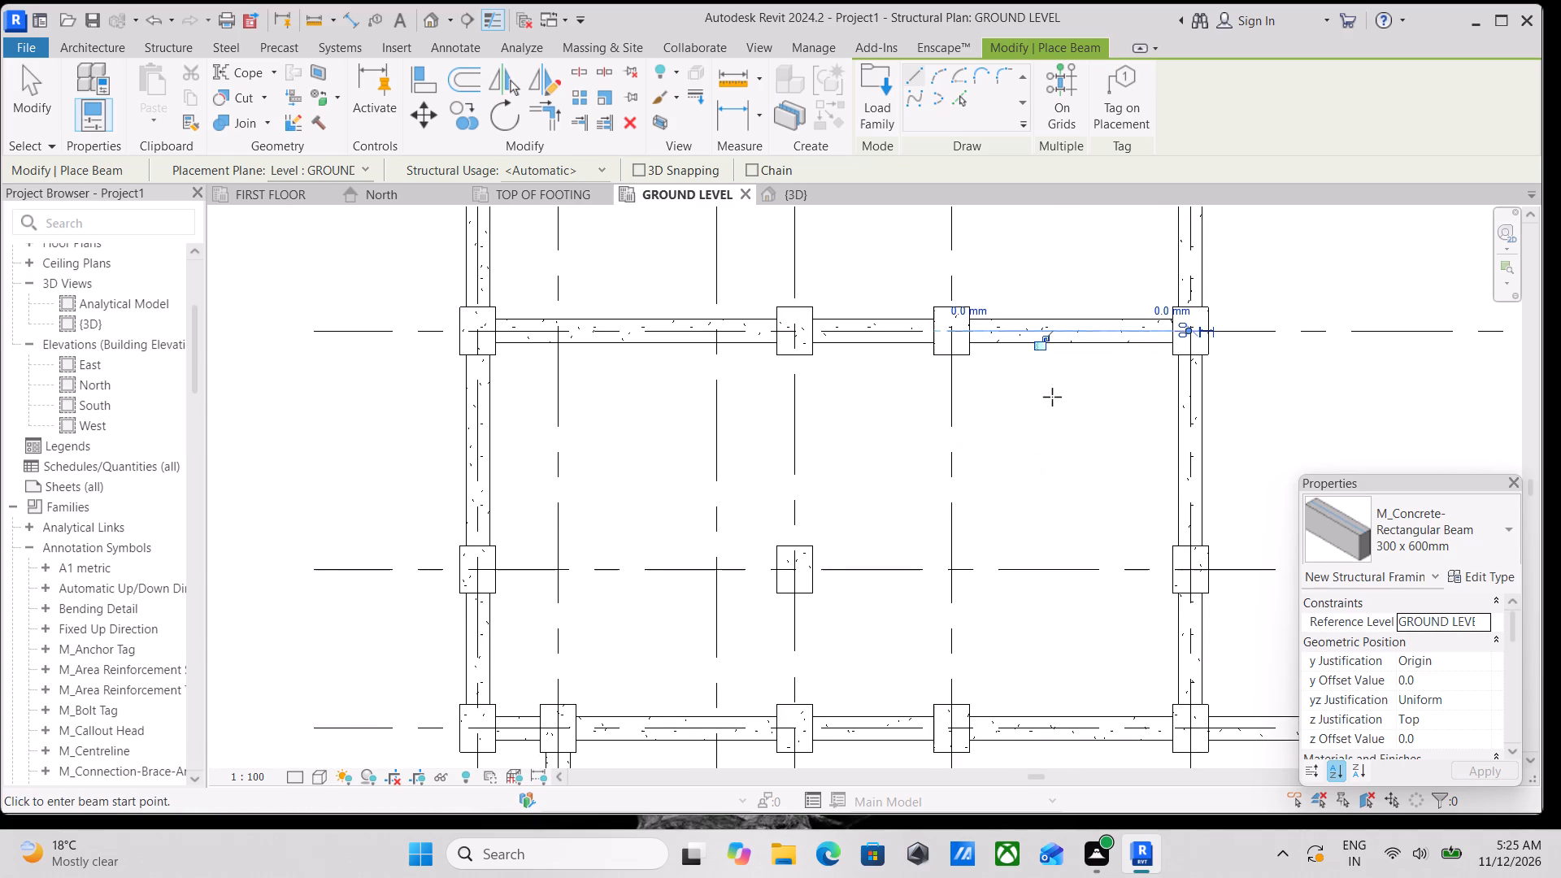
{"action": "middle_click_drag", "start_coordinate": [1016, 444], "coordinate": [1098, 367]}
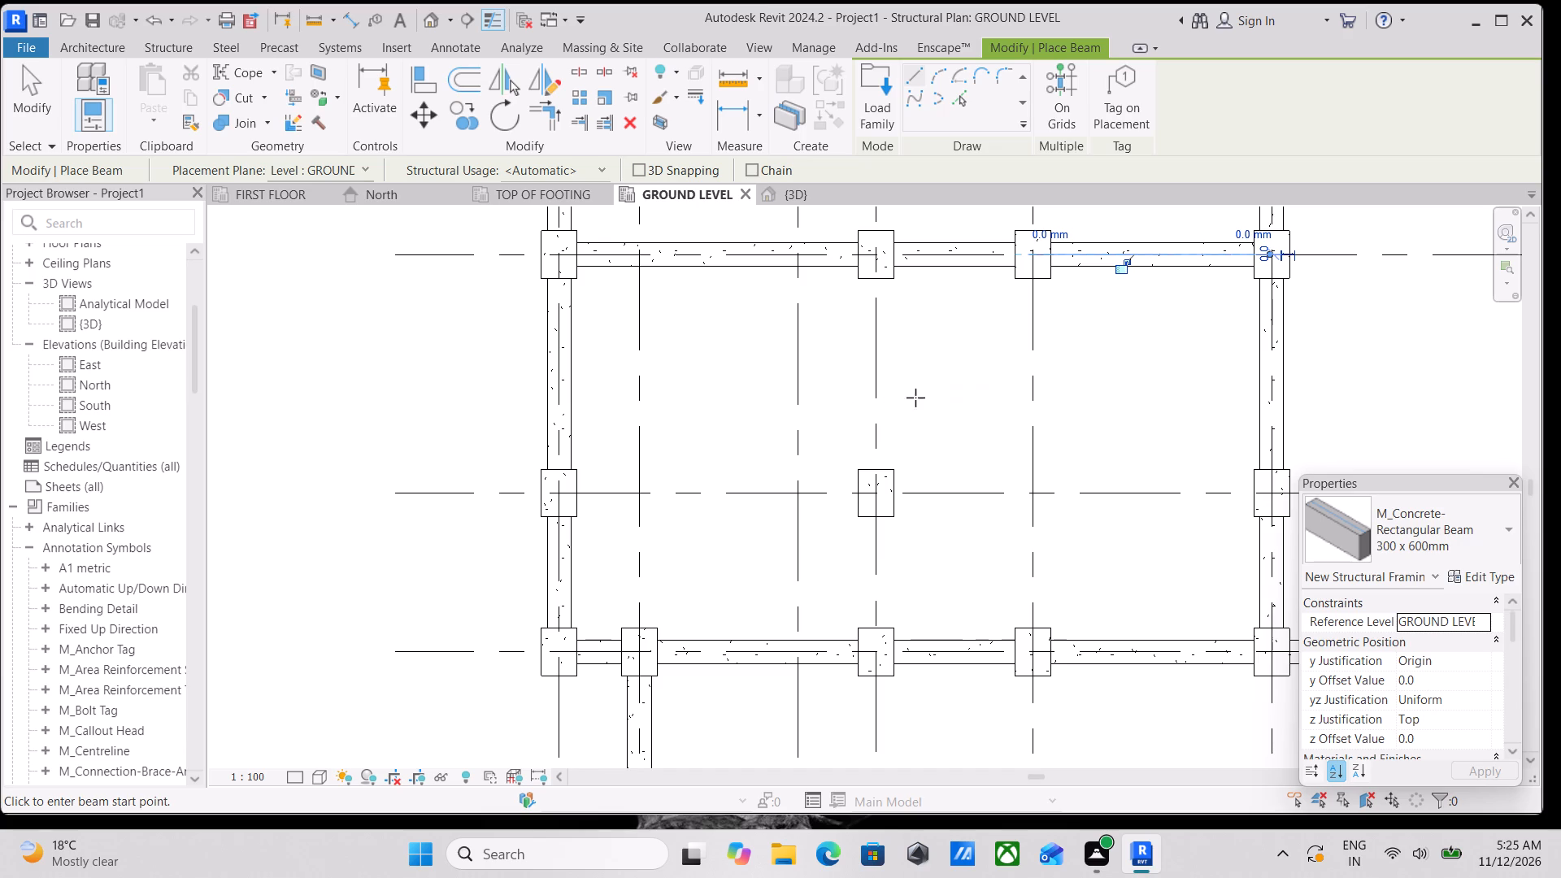
Place a 300 x 600mm beam along grid C between the facing sides of columns C-1 and C-4.
{"action": "scroll", "coordinate": [931, 257], "scroll_direction": "down", "scroll_amount": 1}
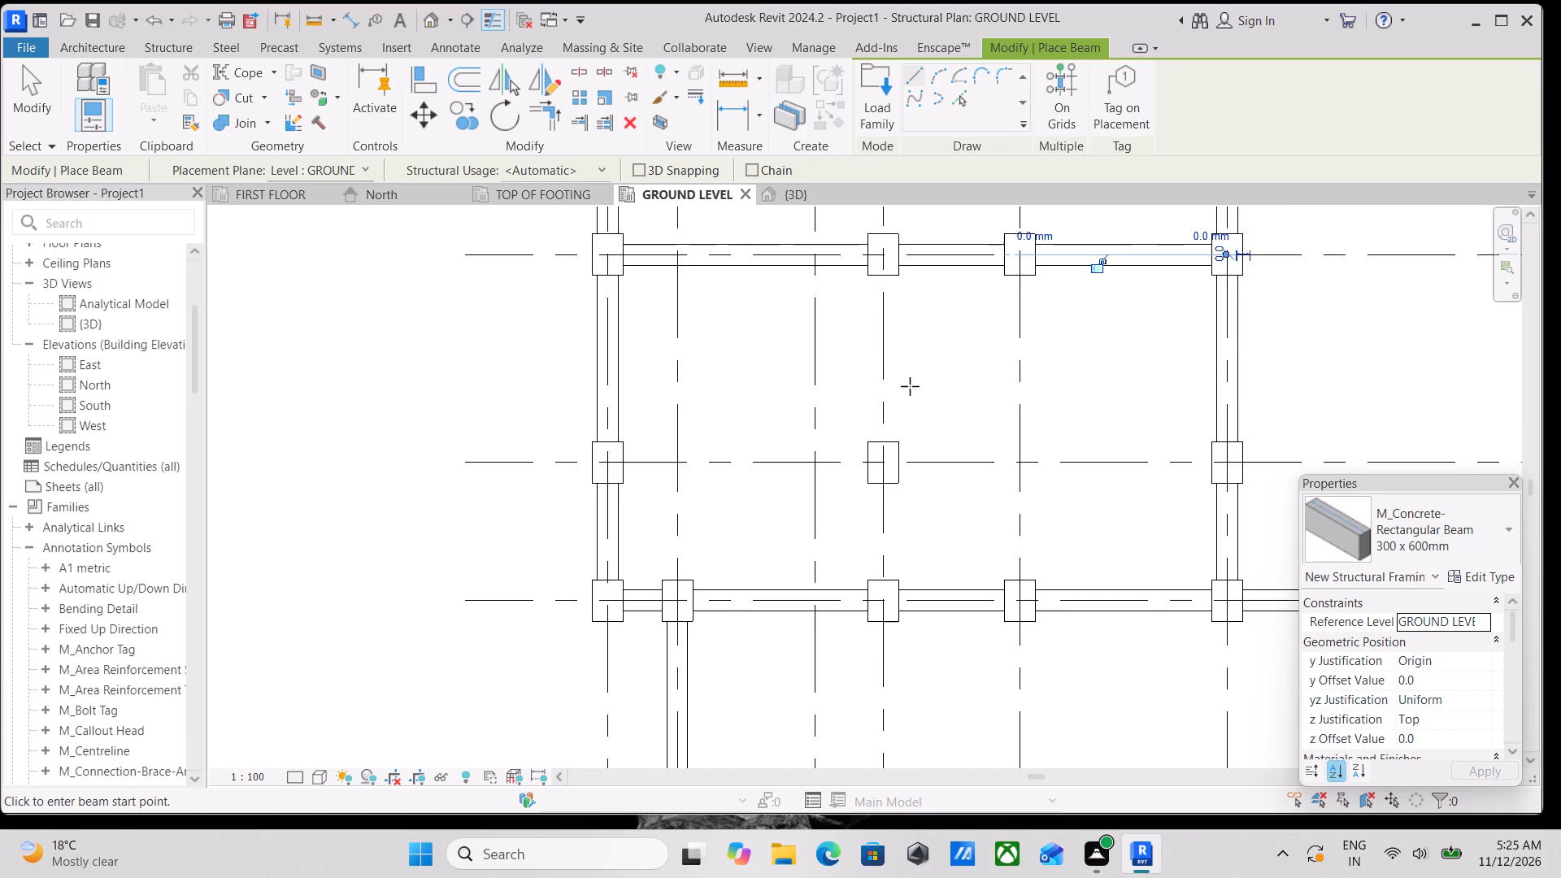
{"action": "scroll", "coordinate": [910, 386], "scroll_direction": "down", "scroll_amount": 1}
{"action": "middle_click_drag", "start_coordinate": [906, 402], "coordinate": [976, 446]}
{"action": "scroll", "coordinate": [724, 533], "scroll_direction": "up", "scroll_amount": 2}
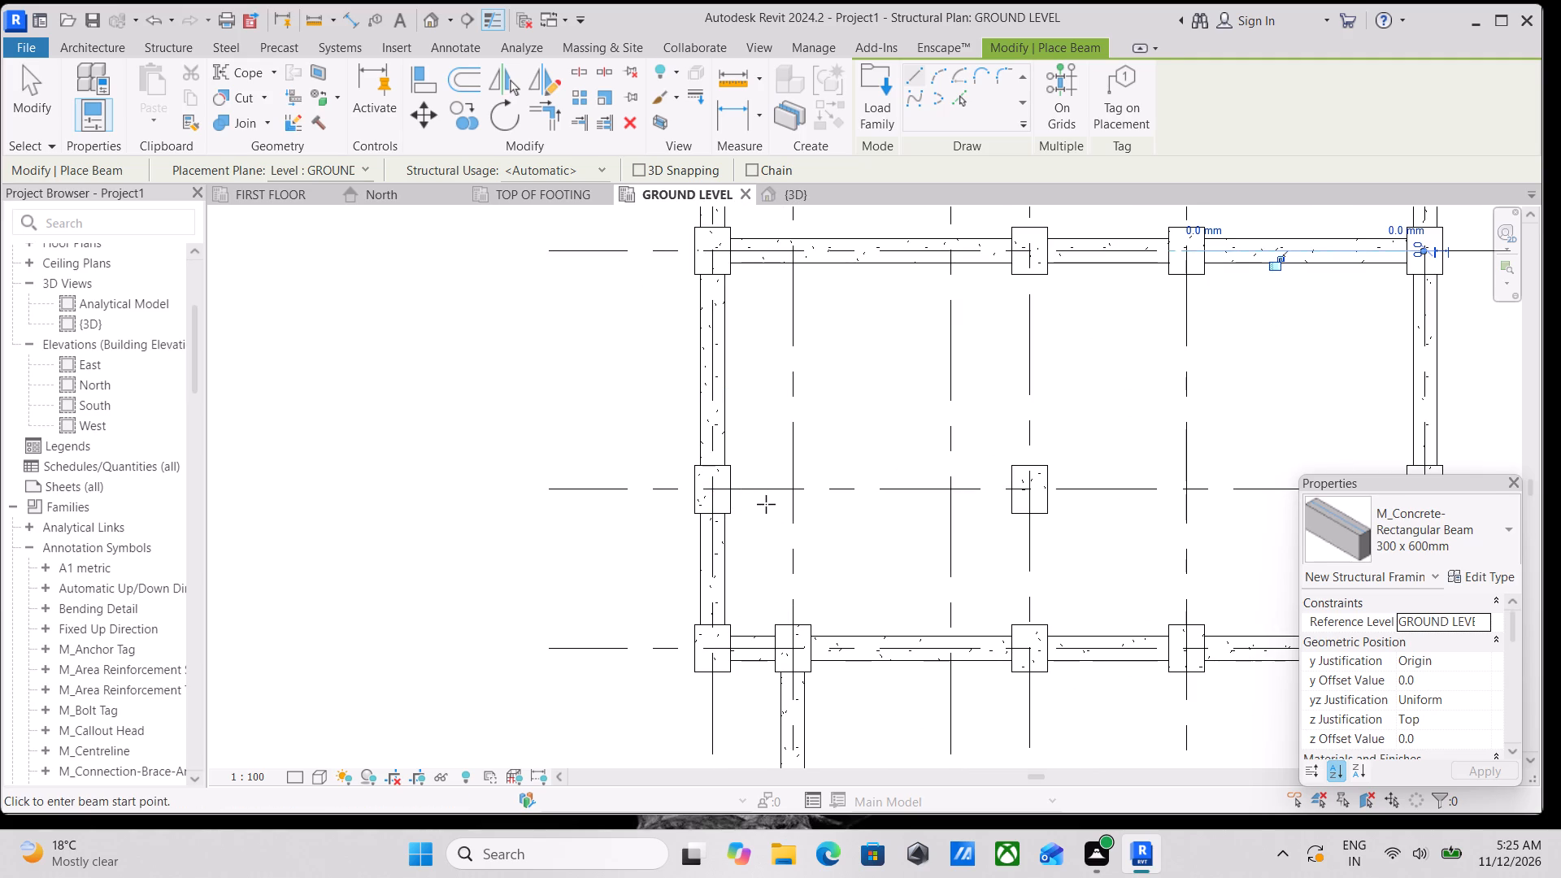
{"action": "scroll", "coordinate": [762, 505], "scroll_direction": "up", "scroll_amount": 4}
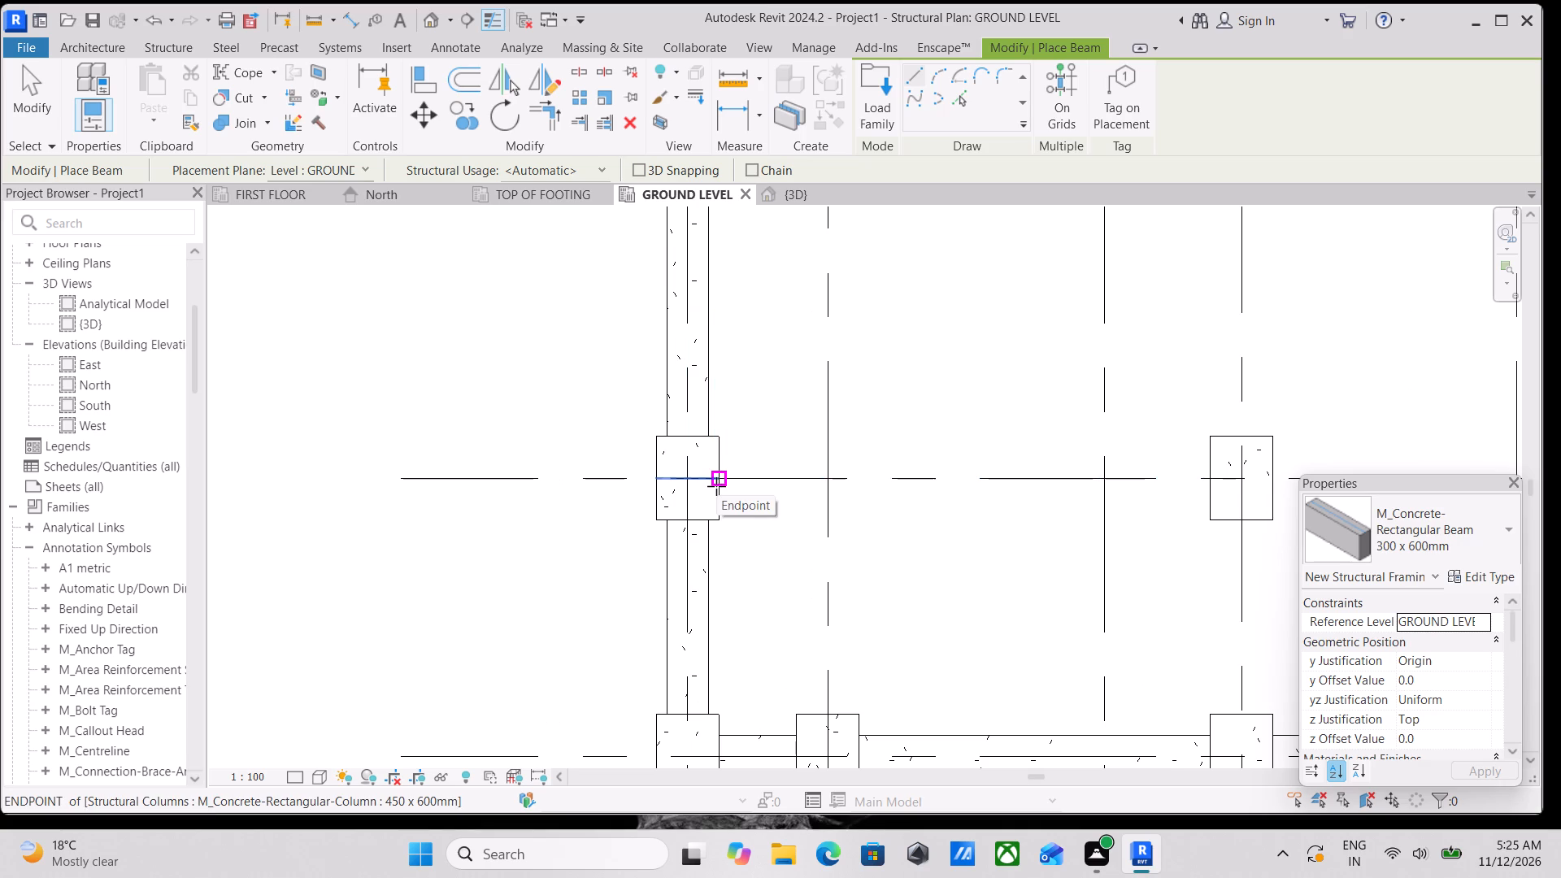
{"action": "scroll", "coordinate": [720, 486], "scroll_direction": "up", "scroll_amount": 2}
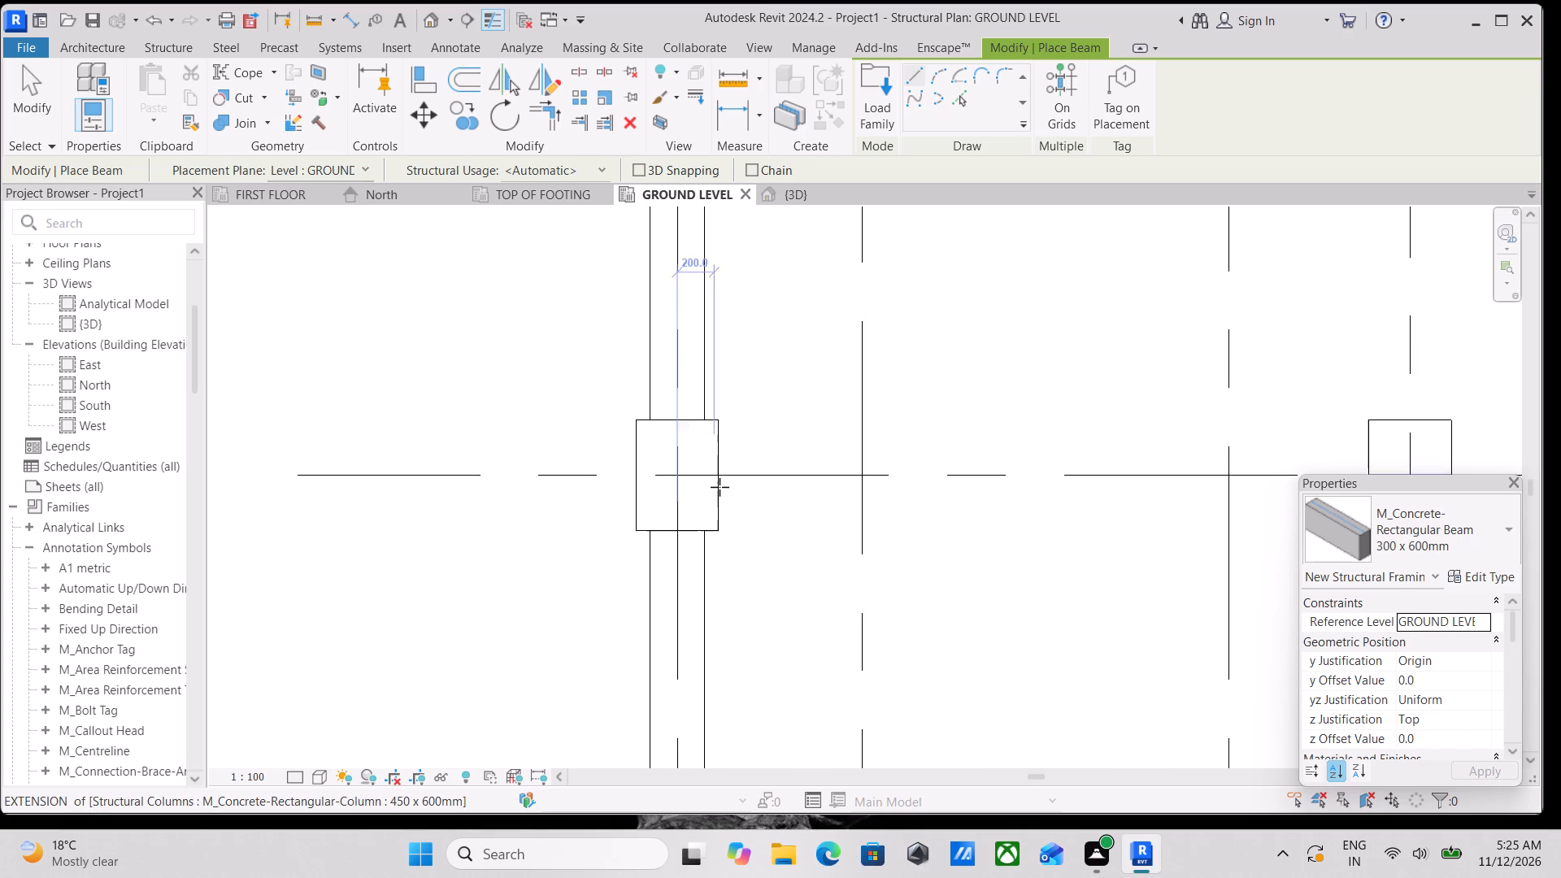
{"action": "left_click", "coordinate": [713, 478]}
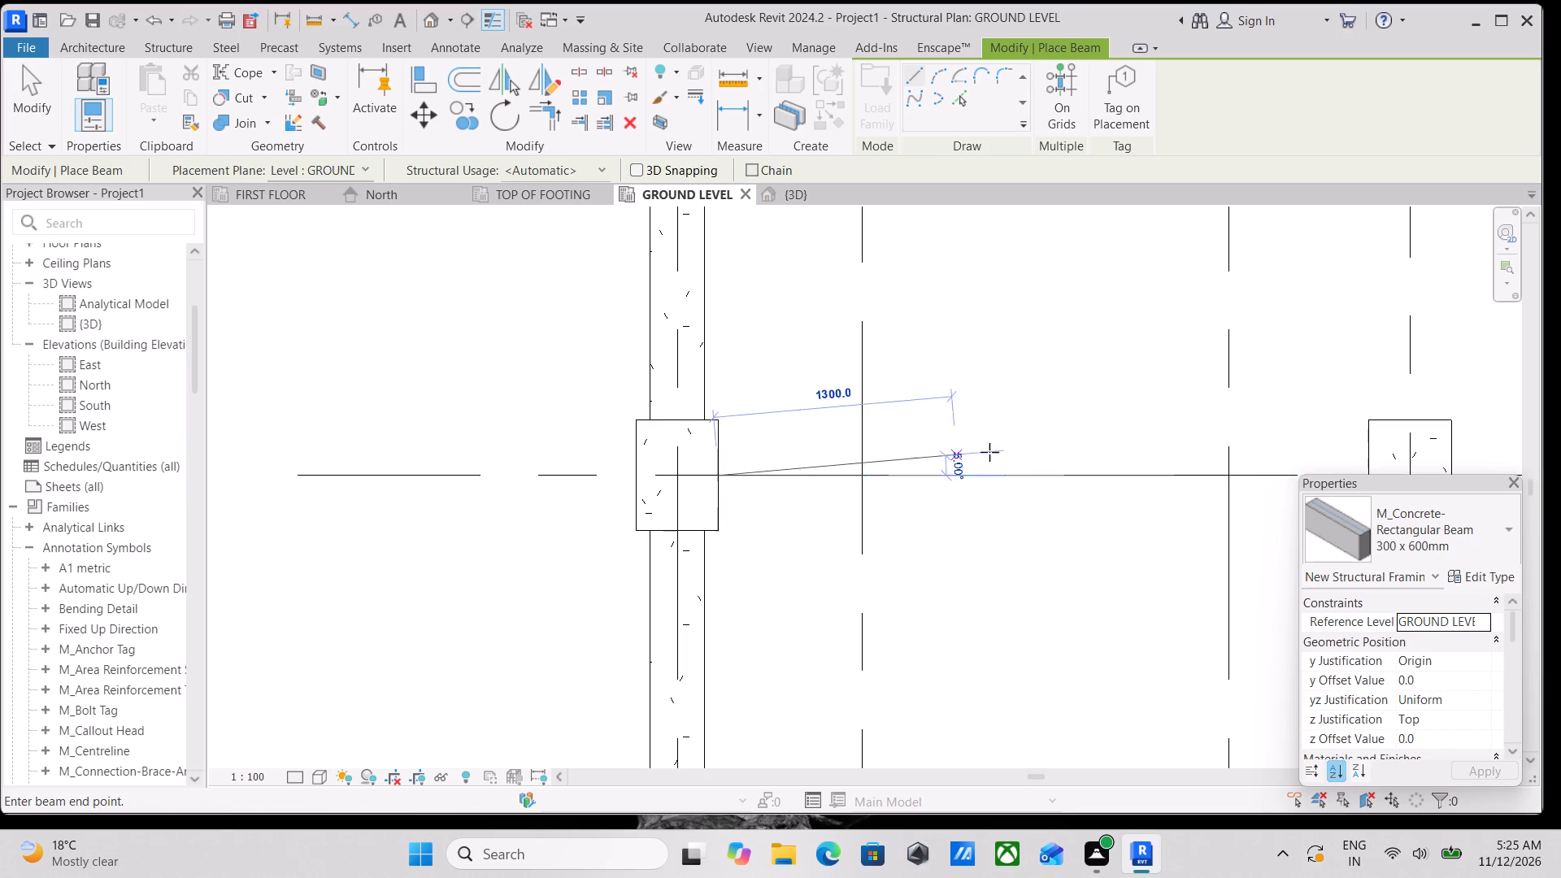
{"action": "scroll", "coordinate": [1032, 452], "scroll_direction": "down", "scroll_amount": 1}
{"action": "middle_click_drag", "start_coordinate": [1032, 452], "coordinate": [936, 450]}
{"action": "scroll", "coordinate": [1118, 485], "scroll_direction": "down", "scroll_amount": 1}
{"action": "middle_click_drag", "start_coordinate": [1118, 485], "coordinate": [1030, 466]}
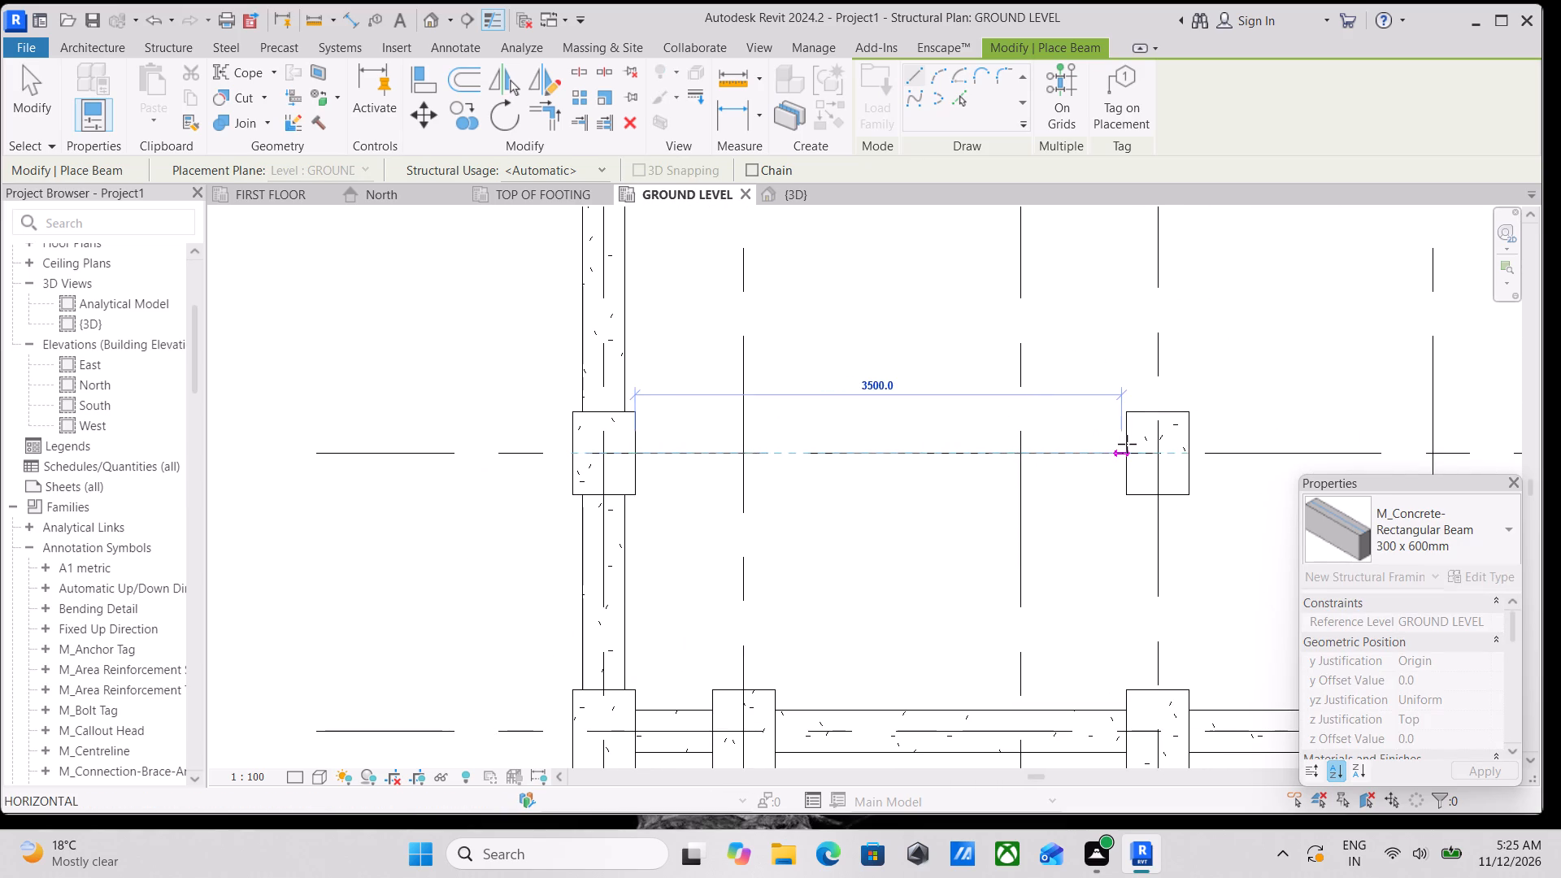
{"action": "left_click", "coordinate": [1132, 454]}
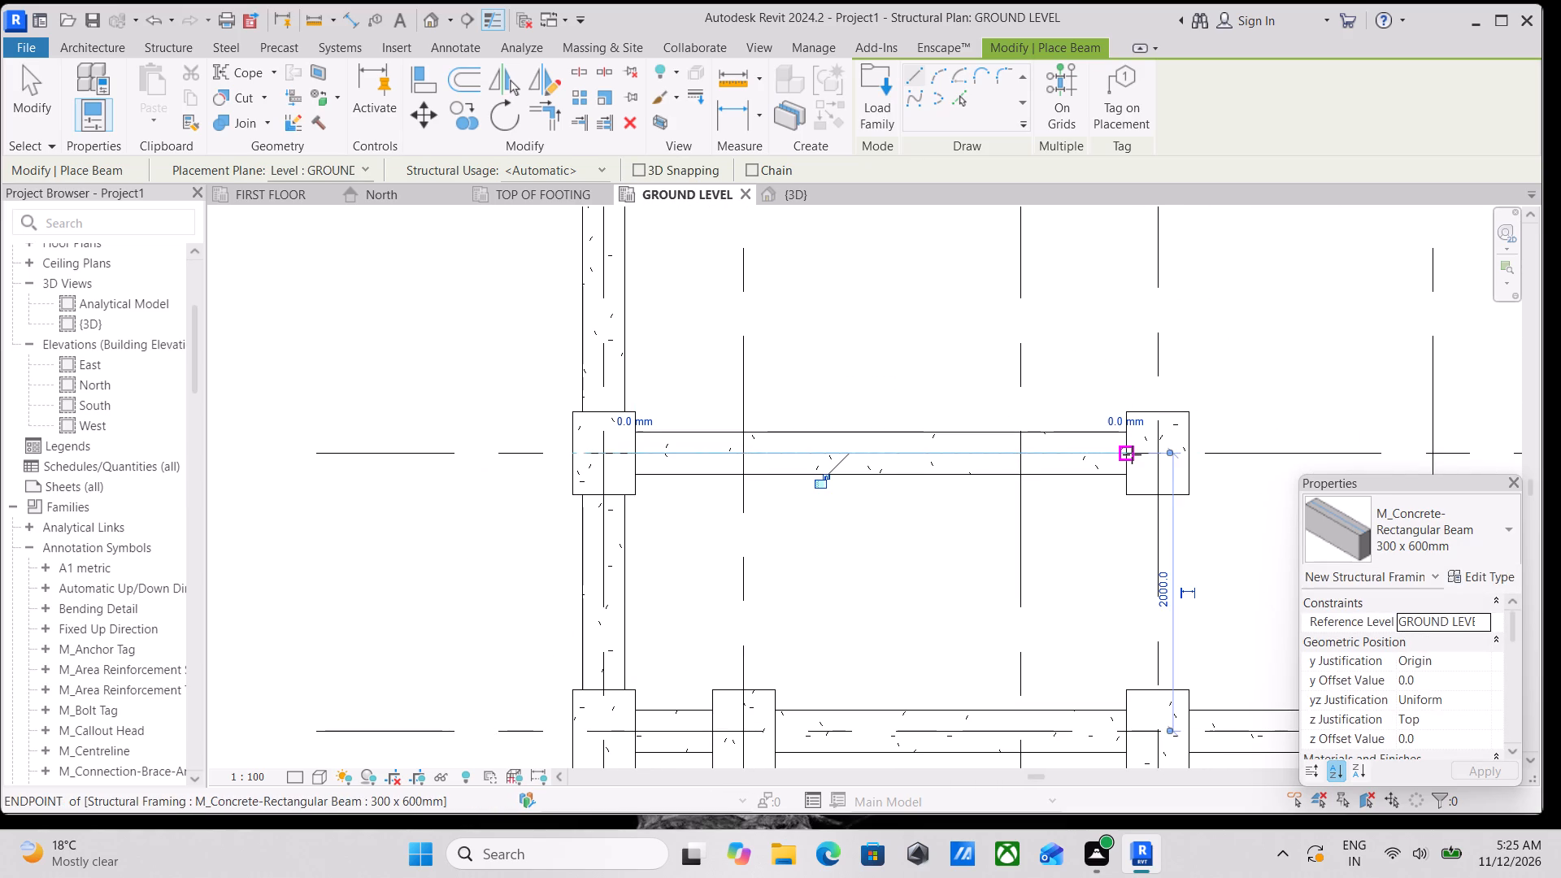
Place a 300 x 600mm beam along grid C between the facing sides of columns C-4 and C-6.
{"action": "scroll", "coordinate": [1258, 458], "scroll_direction": "down", "scroll_amount": 2}
{"action": "middle_click_drag", "start_coordinate": [1256, 457], "coordinate": [1079, 468]}
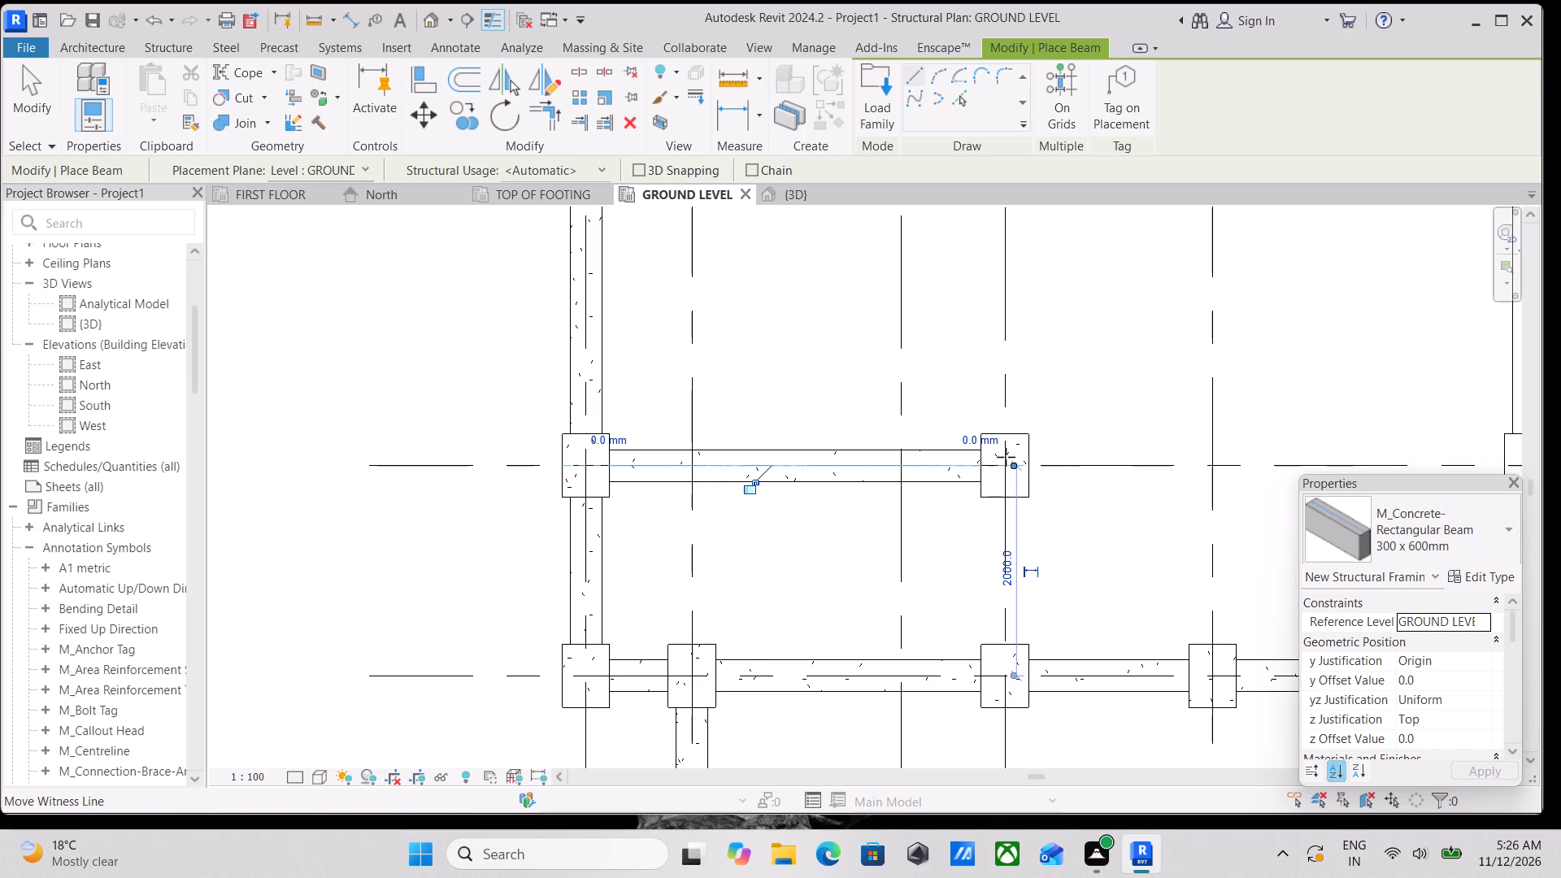
{"action": "scroll", "coordinate": [1013, 454], "scroll_direction": "down", "scroll_amount": 5}
{"action": "middle_click", "coordinate": [1068, 466]}
{"action": "scroll", "coordinate": [1037, 466], "scroll_direction": "up", "scroll_amount": 7}
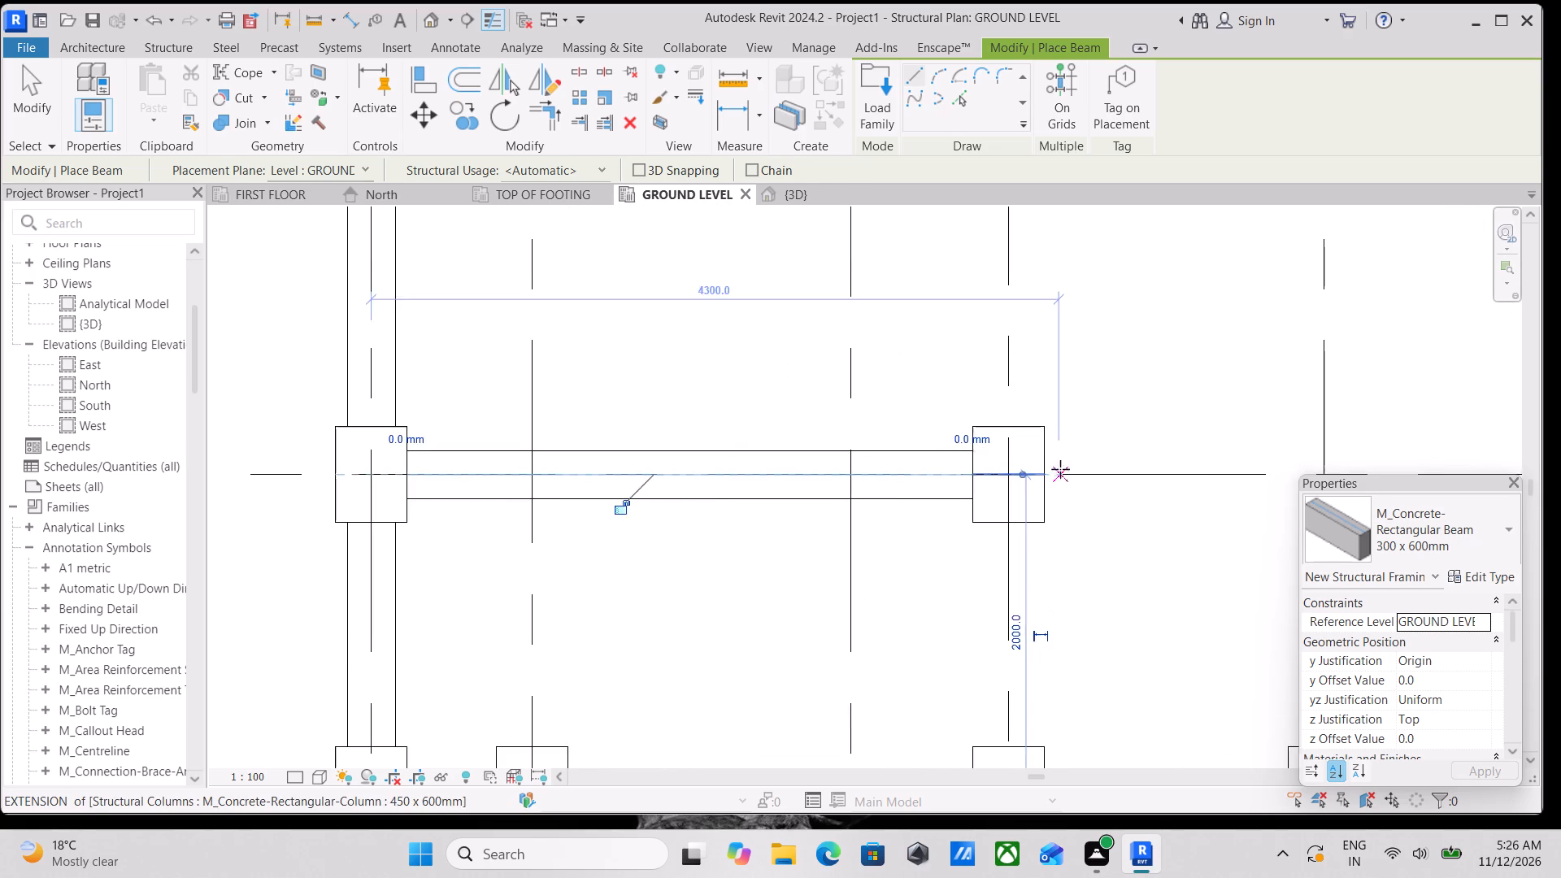
{"action": "scroll", "coordinate": [1060, 469], "scroll_direction": "up", "scroll_amount": 4}
{"action": "left_click", "coordinate": [1028, 477]}
{"action": "middle_click_drag", "start_coordinate": [1219, 450], "coordinate": [1139, 455]}
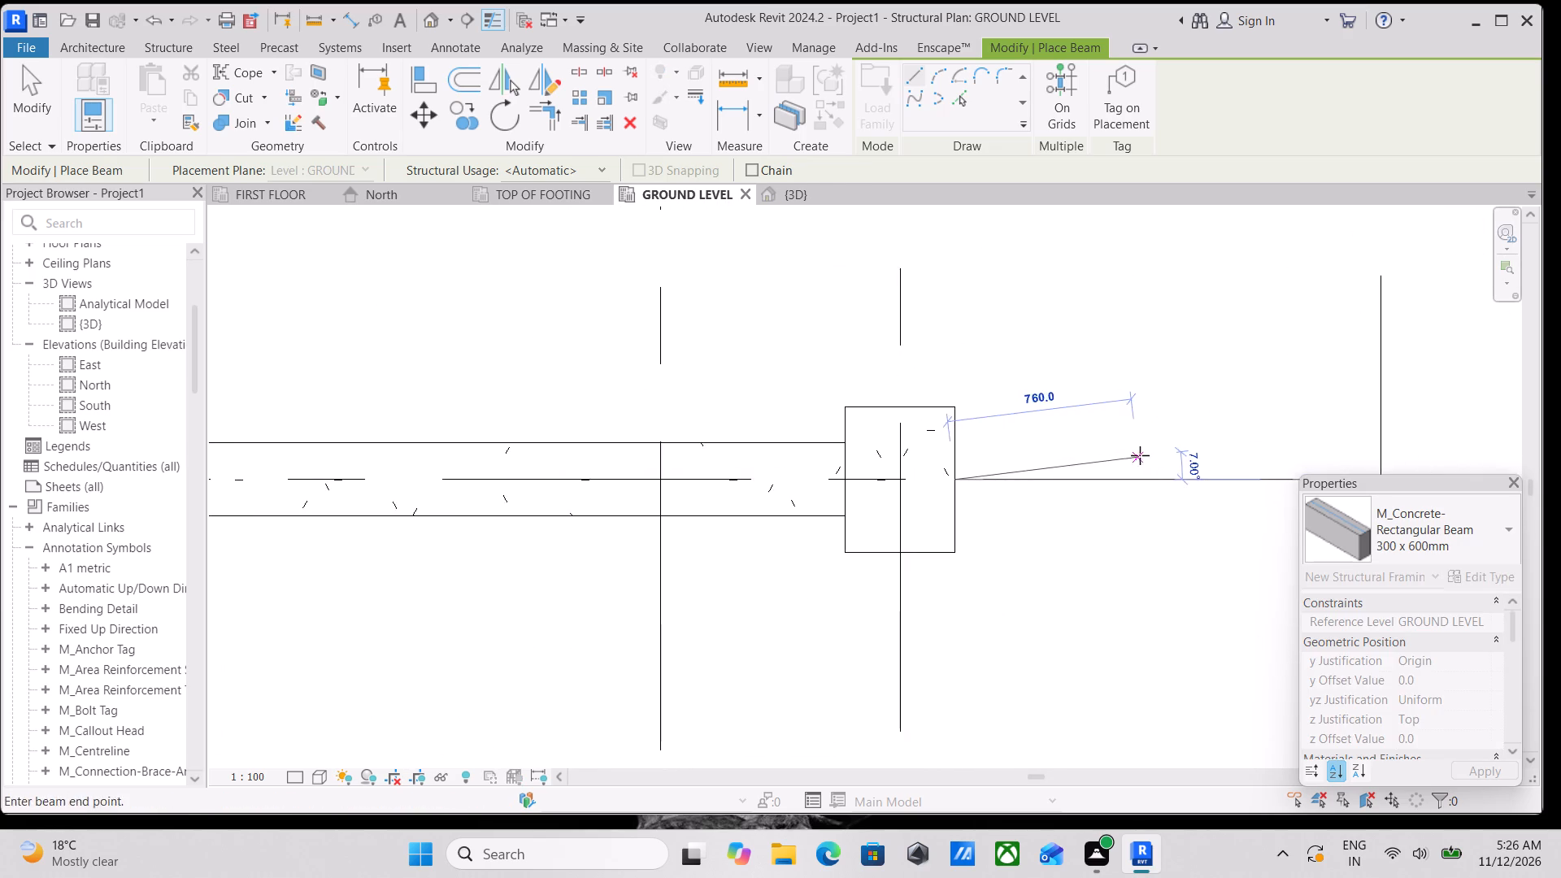
{"action": "scroll", "coordinate": [1241, 469], "scroll_direction": "down", "scroll_amount": 3}
{"action": "middle_click_drag", "start_coordinate": [1241, 469], "coordinate": [1150, 468]}
{"action": "scroll", "coordinate": [1150, 468], "scroll_direction": "up", "scroll_amount": 1}
{"action": "scroll", "coordinate": [1311, 467], "scroll_direction": "down", "scroll_amount": 1}
{"action": "middle_click_drag", "start_coordinate": [1311, 467], "coordinate": [1182, 476]}
{"action": "scroll", "coordinate": [1233, 468], "scroll_direction": "down", "scroll_amount": 2}
{"action": "middle_click_drag", "start_coordinate": [1233, 468], "coordinate": [990, 514]}
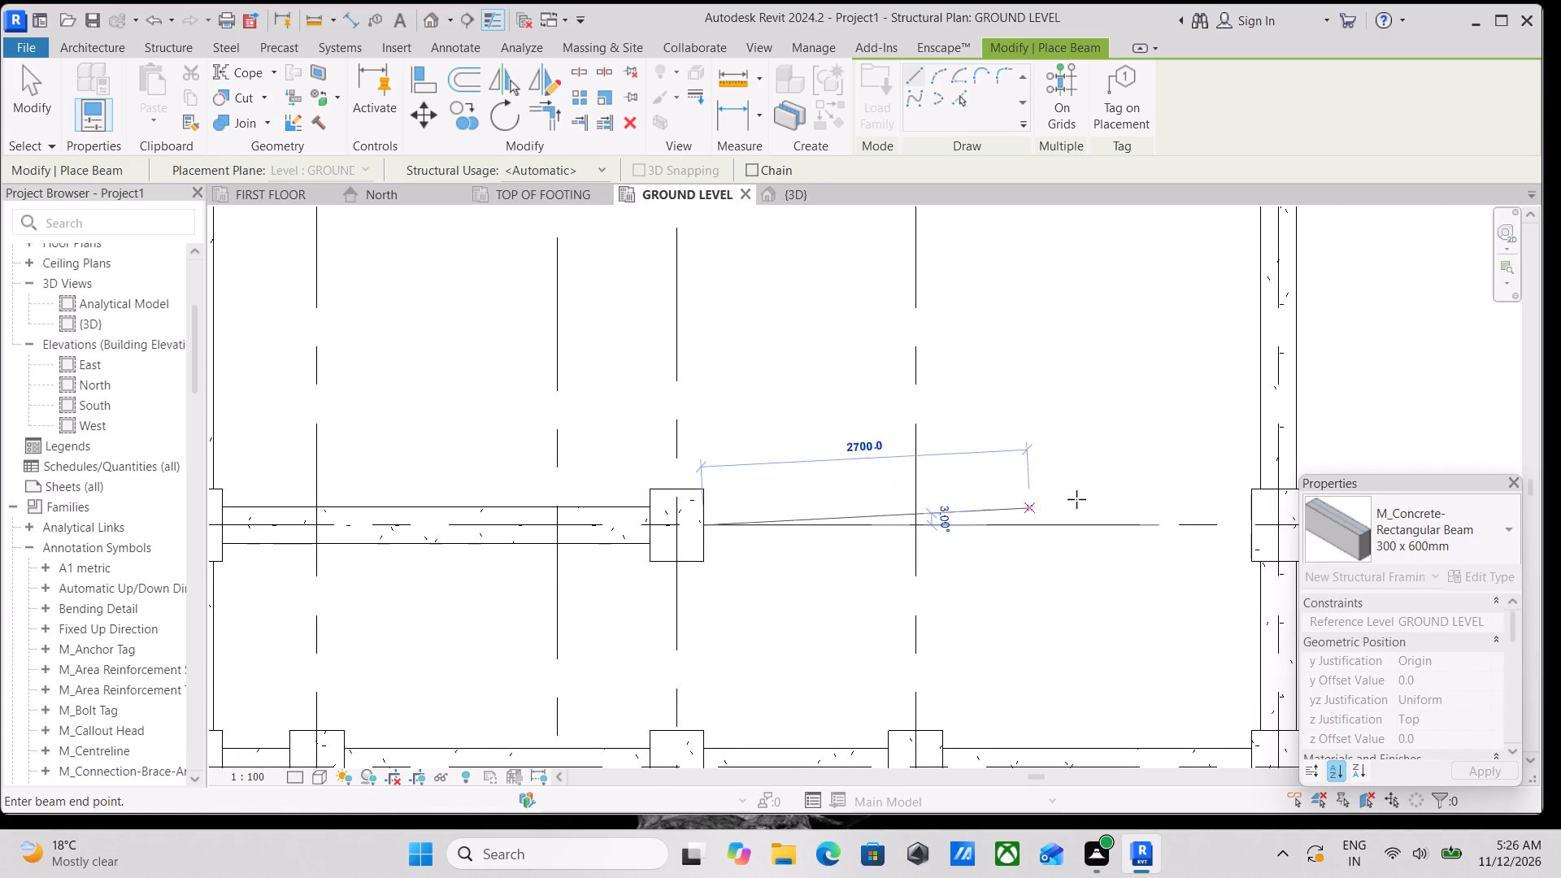
{"action": "left_click", "coordinate": [1256, 528]}
Place a 300 x 600mm beam along grid 4 between the facing sides of columns E-4 and D-4.
{"action": "scroll", "coordinate": [1000, 391], "scroll_direction": "down", "scroll_amount": 4}
{"action": "middle_click_drag", "start_coordinate": [1015, 406], "coordinate": [1190, 421]}
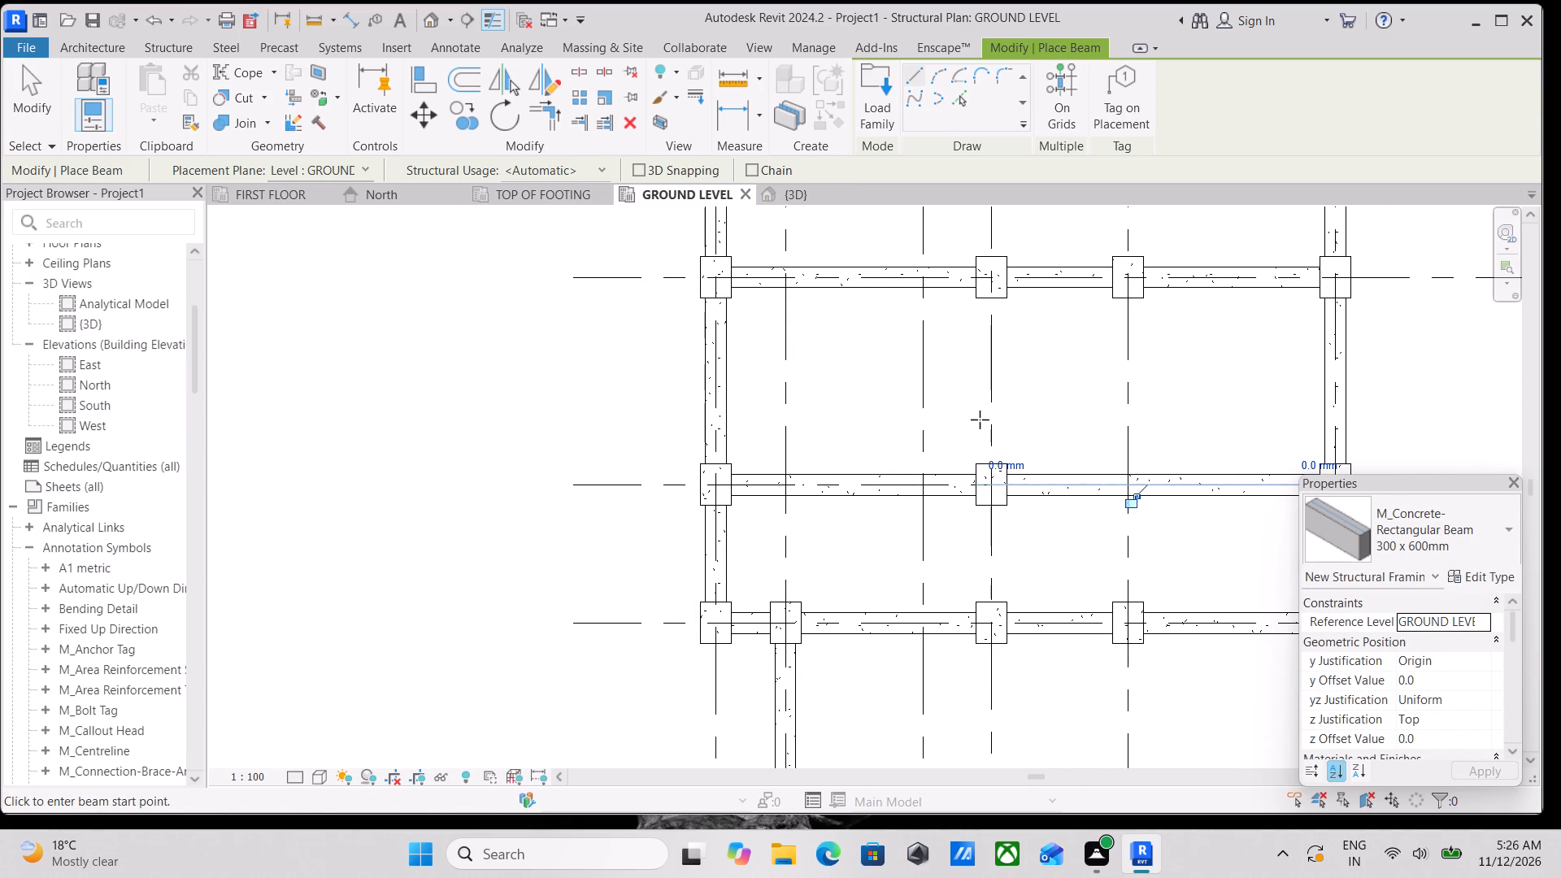
{"action": "scroll", "coordinate": [1008, 470], "scroll_direction": "down", "scroll_amount": 6}
{"action": "middle_click_drag", "start_coordinate": [1050, 493], "coordinate": [1081, 386]}
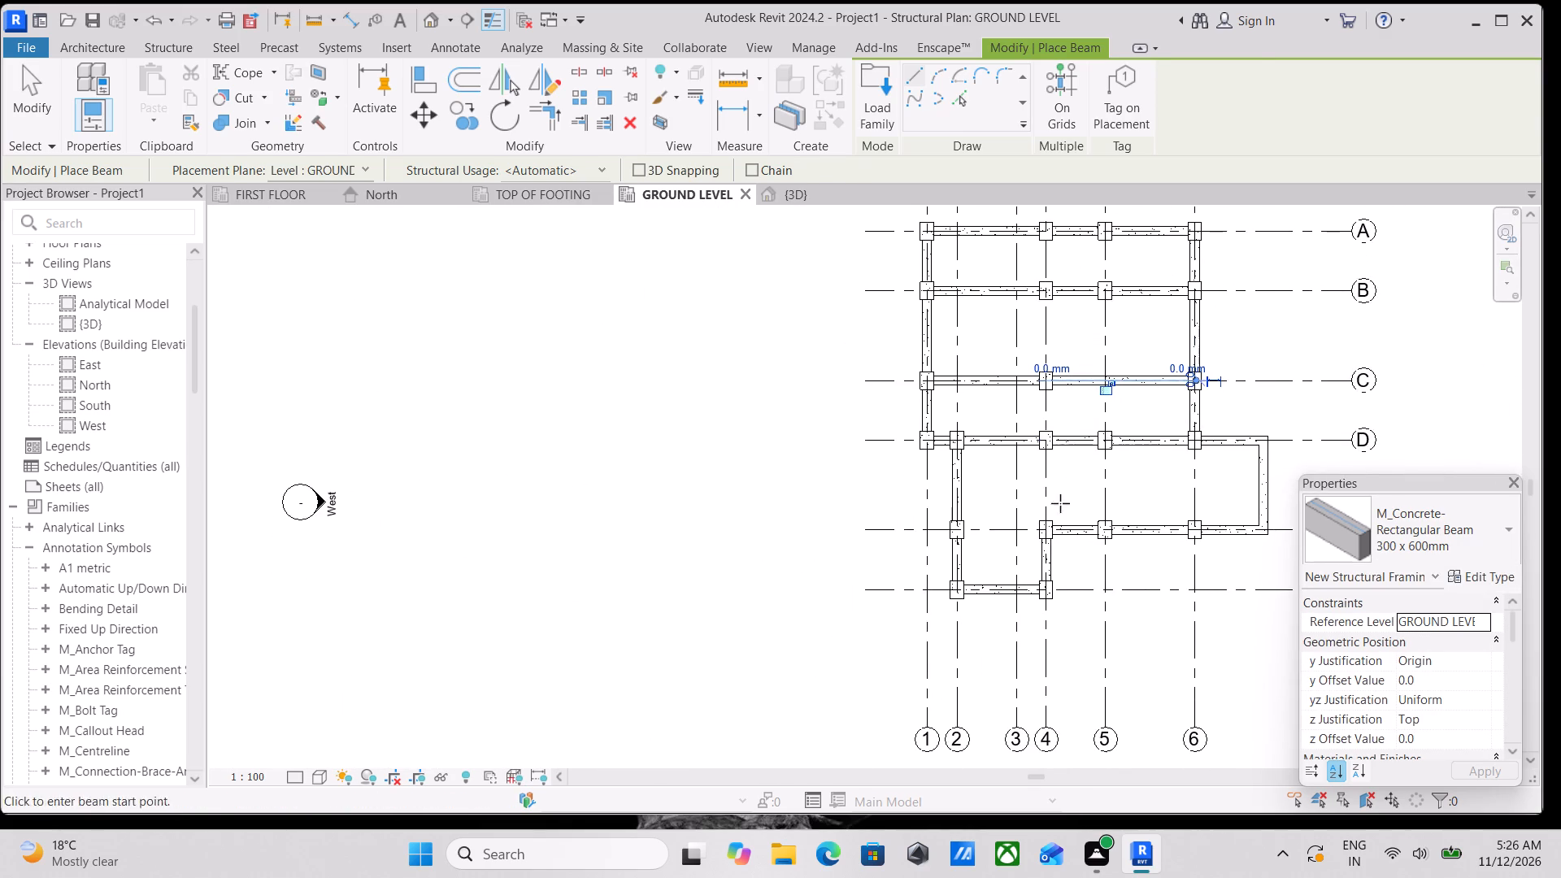
{"action": "scroll", "coordinate": [1051, 530], "scroll_direction": "up", "scroll_amount": 6}
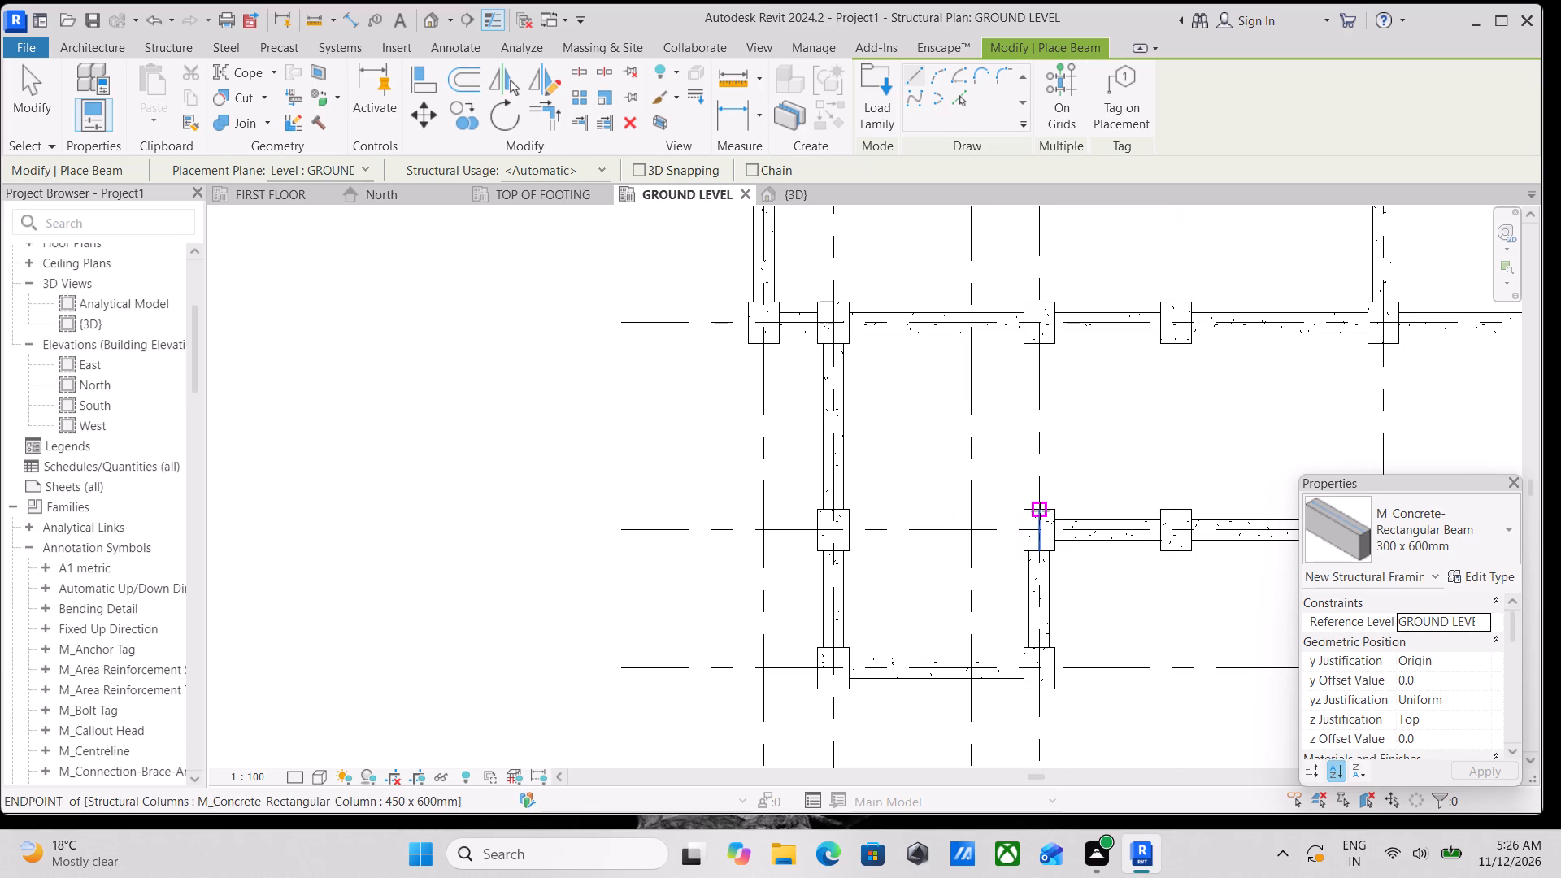
{"action": "left_click", "coordinate": [1040, 511]}
{"action": "middle_click_drag", "start_coordinate": [1041, 400], "coordinate": [1051, 462]}
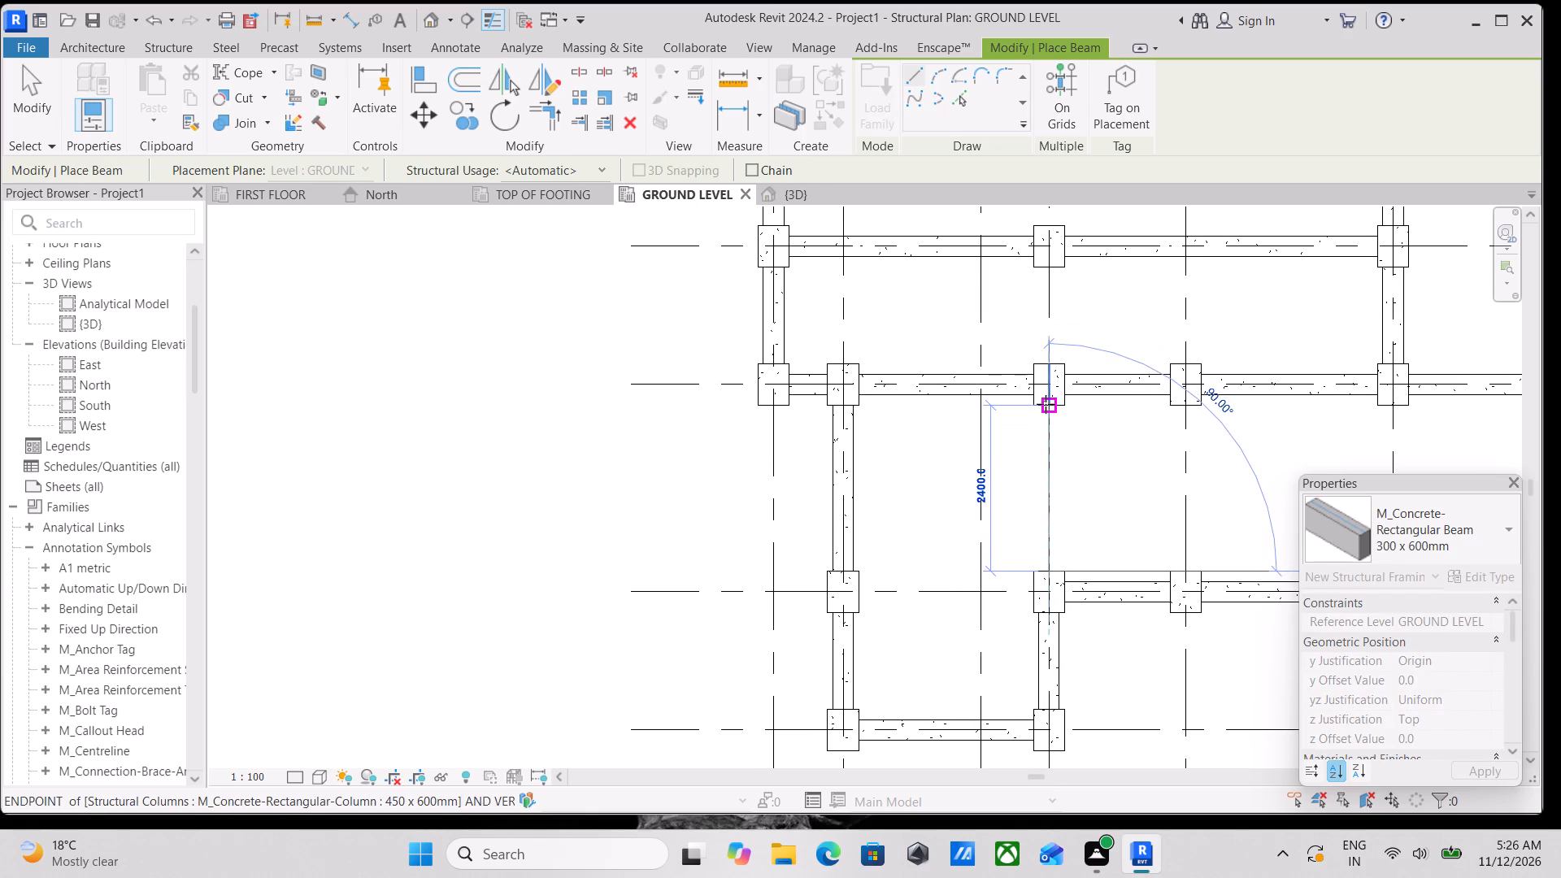
{"action": "left_click", "coordinate": [1046, 404]}
Place a 300 x 600mm beam along grid 4 between the facing sides of columns D-4 and C-4.
{"action": "scroll", "coordinate": [1059, 404], "scroll_direction": "down", "scroll_amount": 1}
{"action": "middle_click_drag", "start_coordinate": [1059, 407], "coordinate": [1080, 532]}
{"action": "scroll", "coordinate": [1072, 488], "scroll_direction": "up", "scroll_amount": 6}
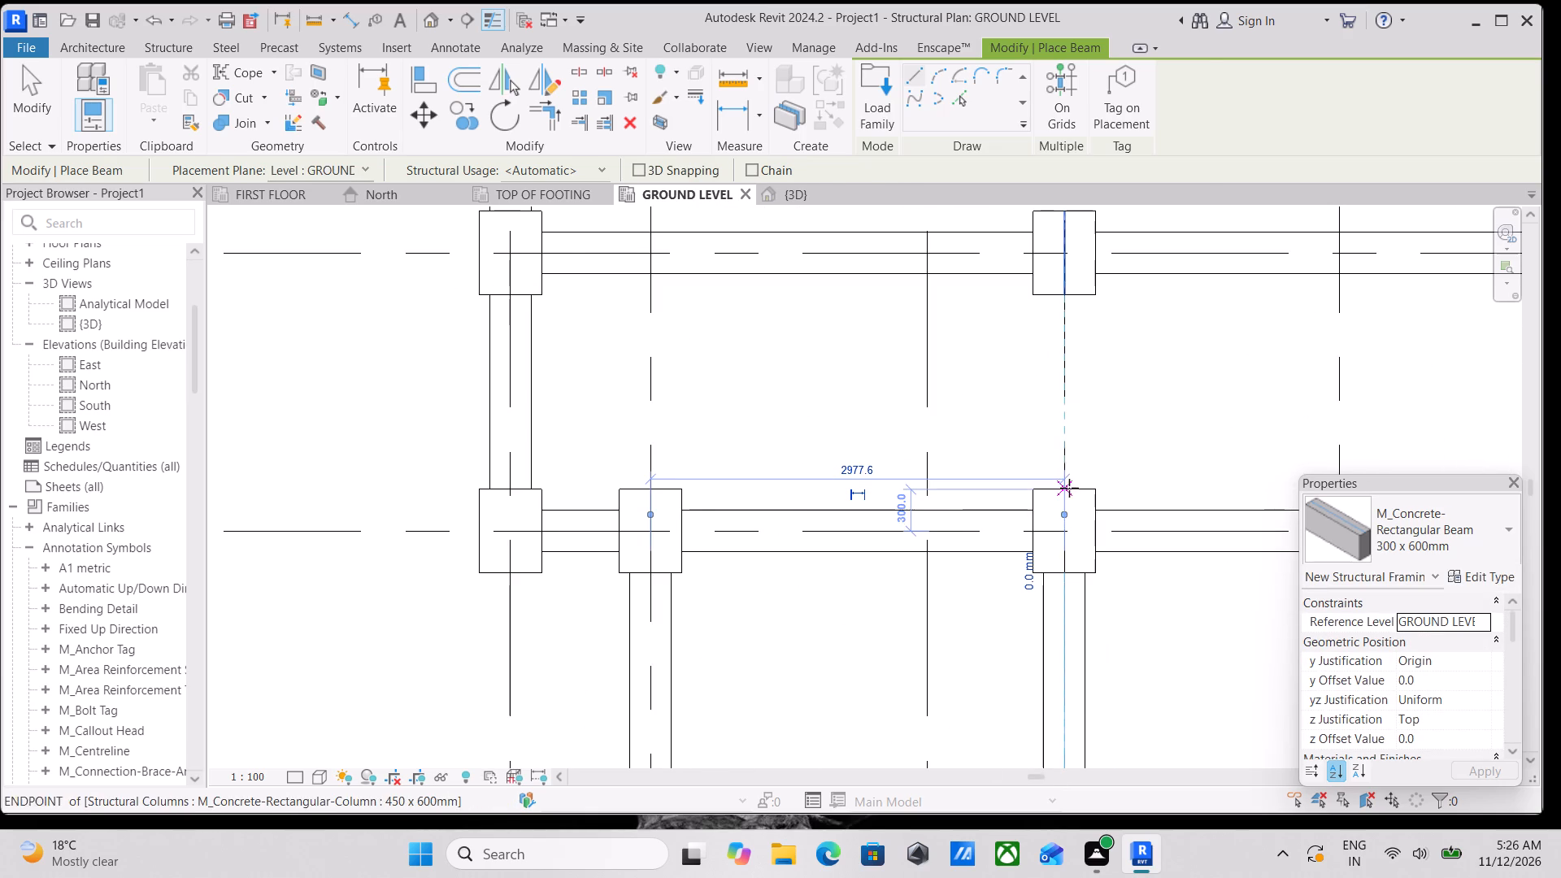
{"action": "left_click", "coordinate": [1069, 492]}
{"action": "middle_click_drag", "start_coordinate": [1045, 377], "coordinate": [1075, 463]}
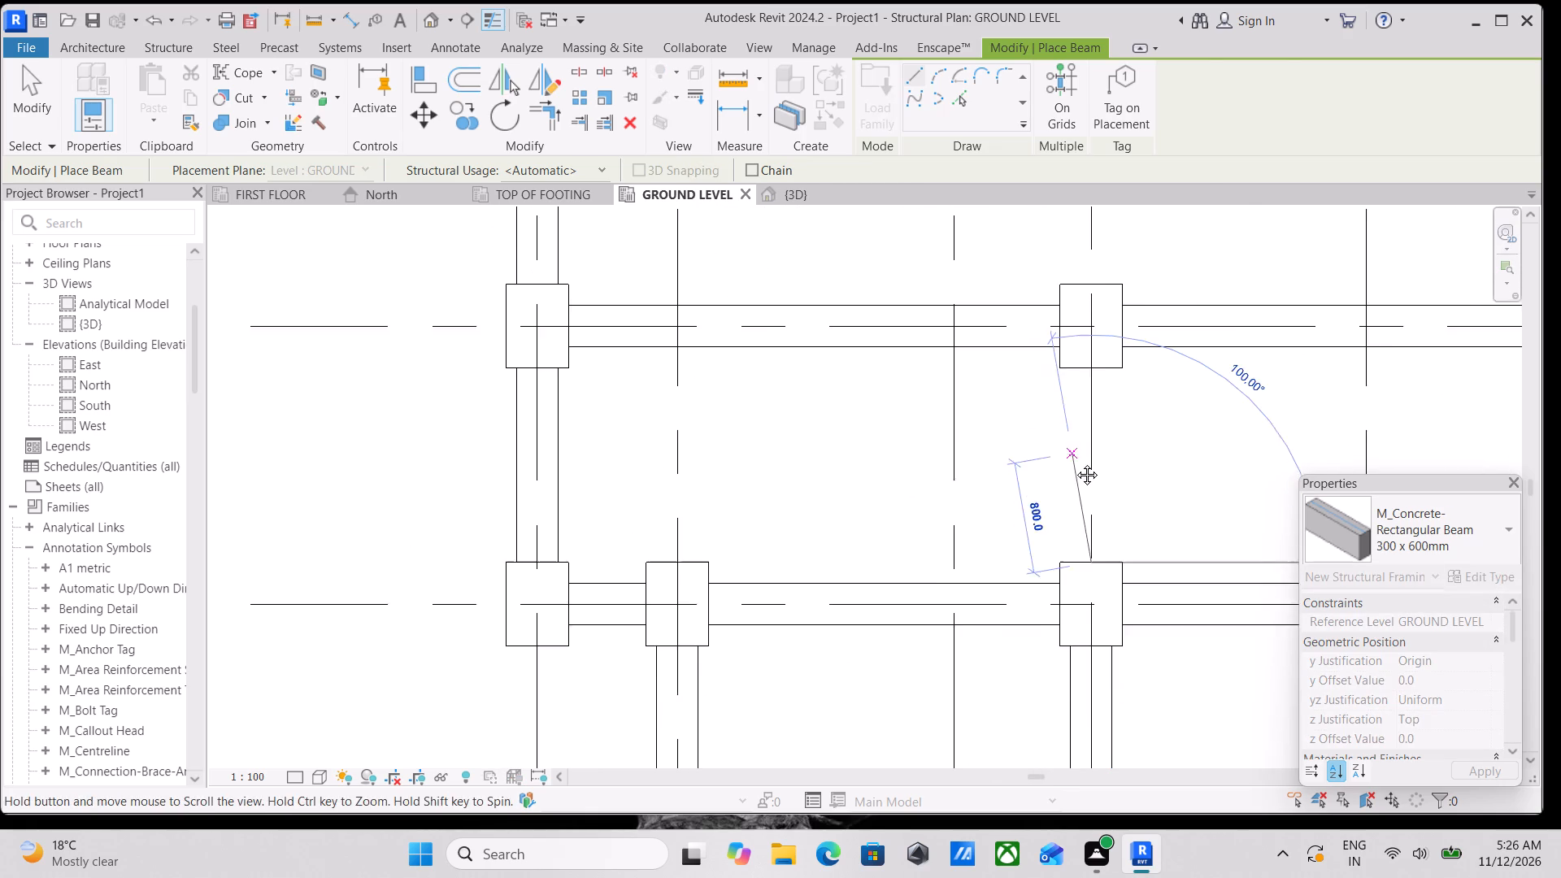
{"action": "middle_click_drag", "start_coordinate": [1075, 463], "coordinate": [1075, 462]}
{"action": "left_click", "coordinate": [1096, 375]}
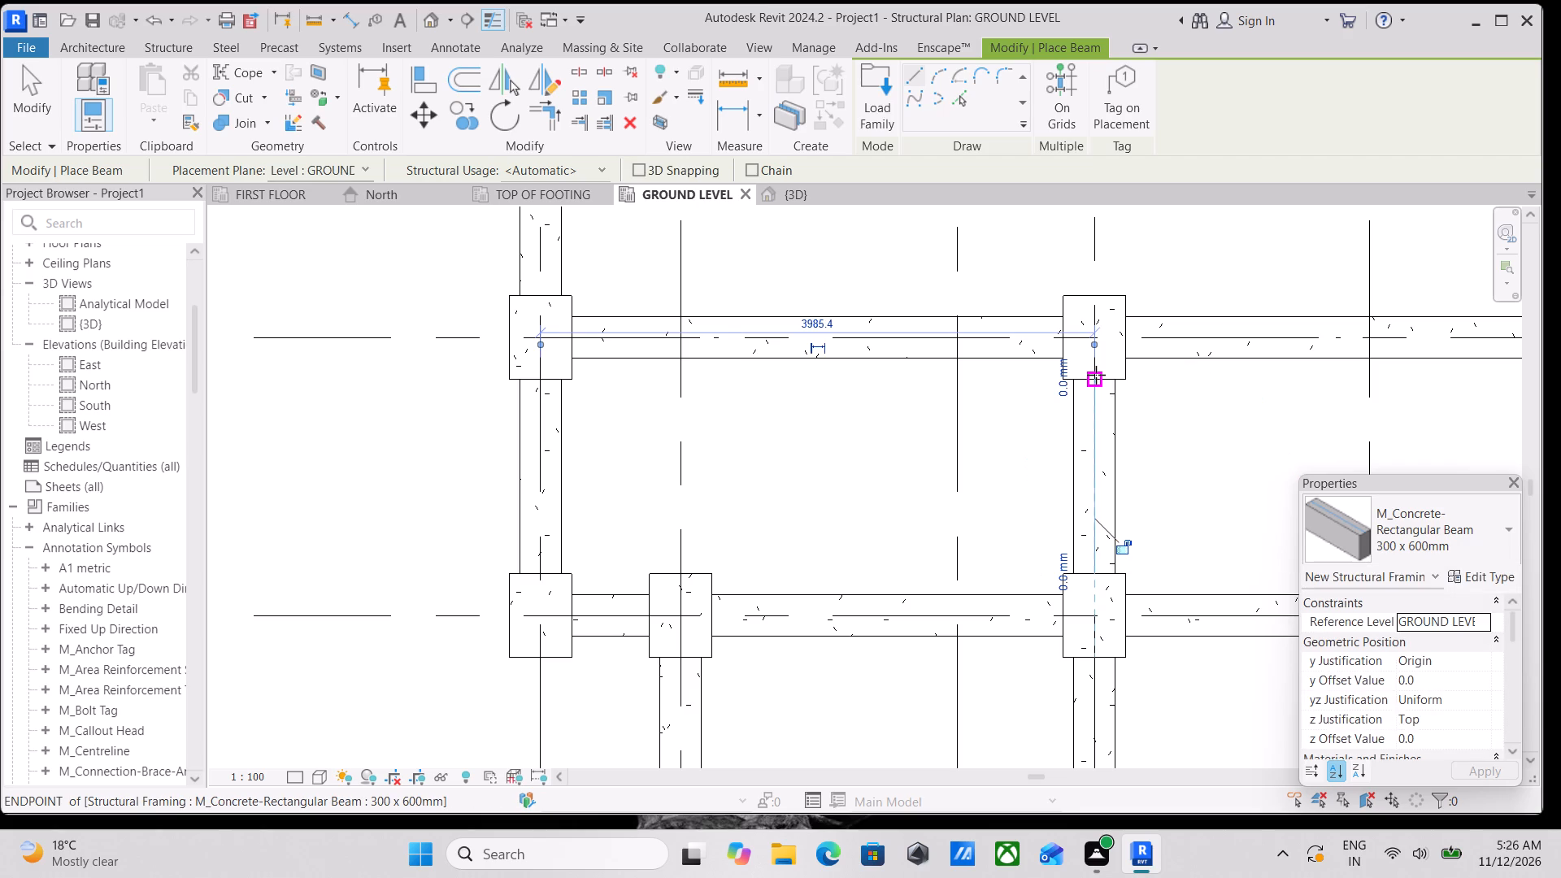
Place a 300 x 600mm beam along grid 4 between the facing sides of columns C-4 and B-4.
{"action": "scroll", "coordinate": [1193, 435], "scroll_direction": "down", "scroll_amount": 3}
{"action": "middle_click_drag", "start_coordinate": [1202, 417], "coordinate": [1208, 502]}
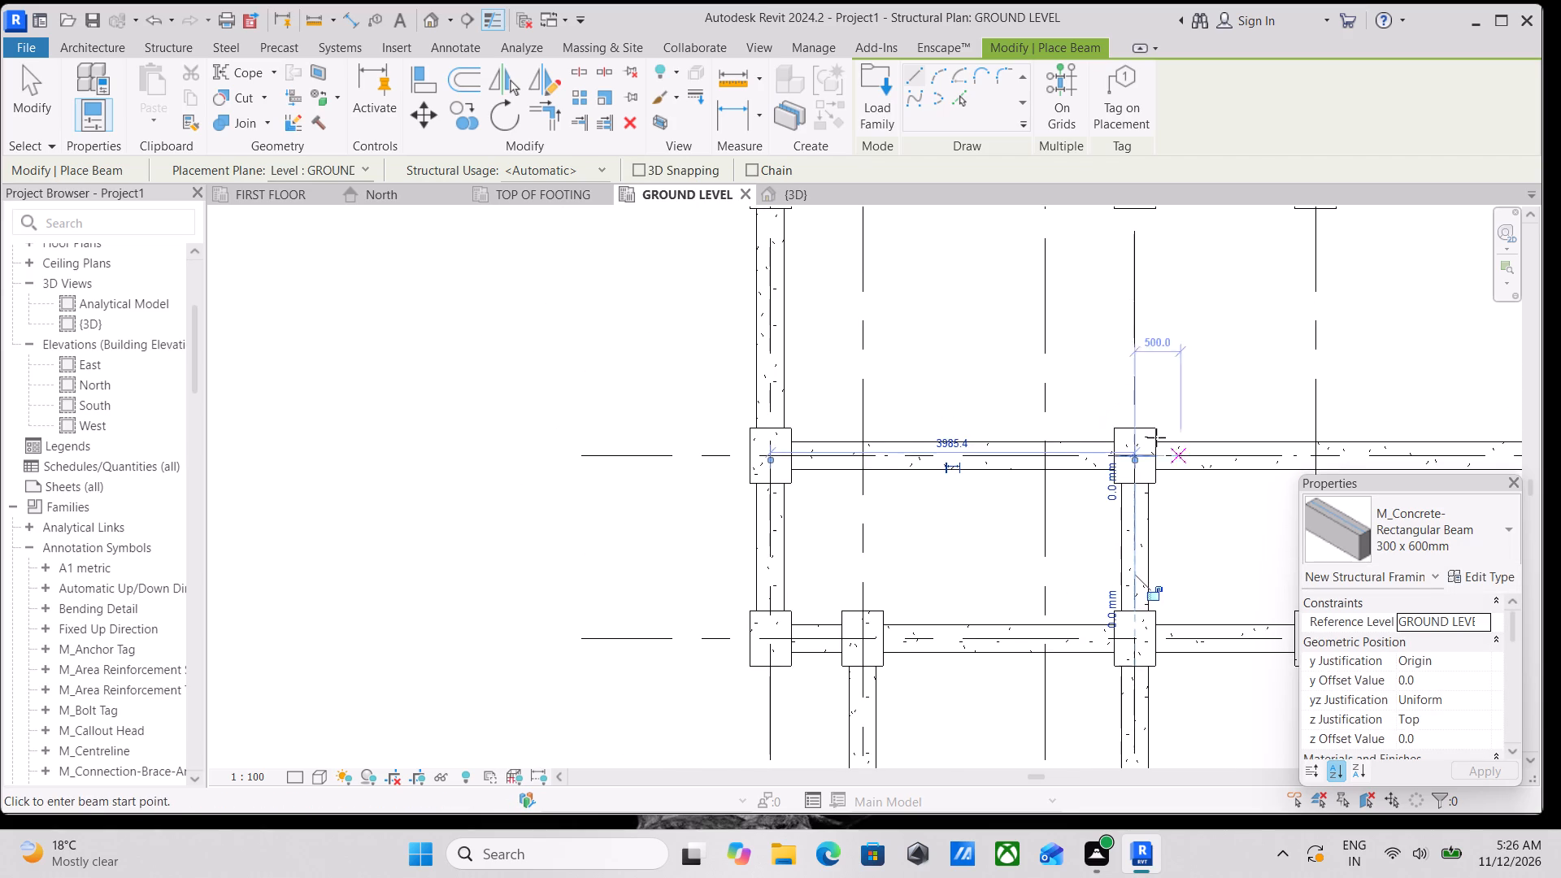
{"action": "scroll", "coordinate": [1150, 432], "scroll_direction": "up", "scroll_amount": 2}
{"action": "left_click", "coordinate": [1129, 427]}
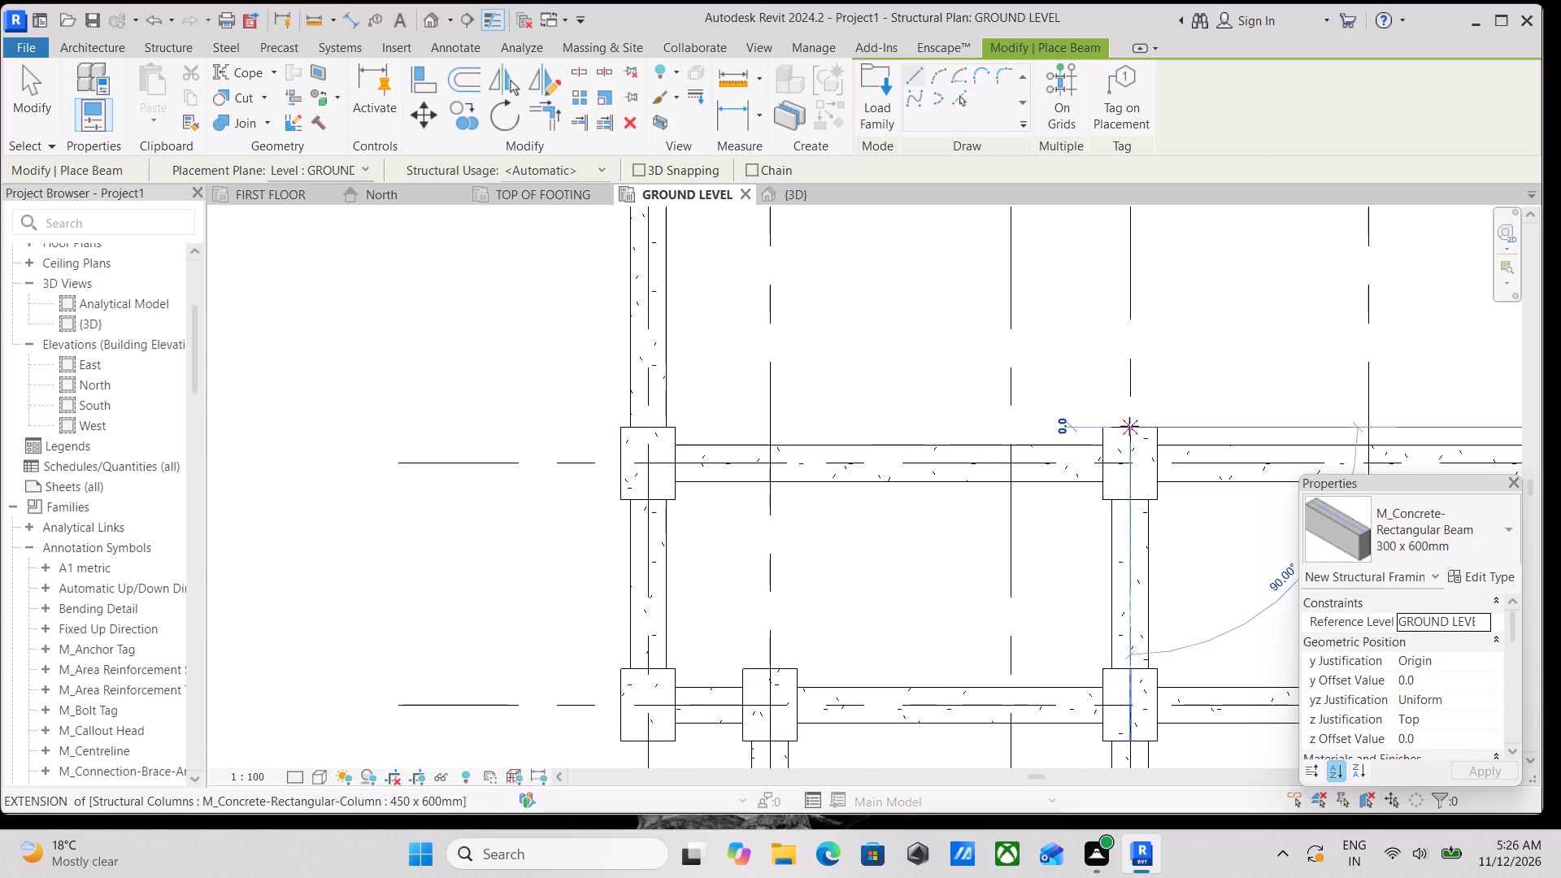
{"action": "middle_click_drag", "start_coordinate": [1141, 324], "coordinate": [1142, 542]}
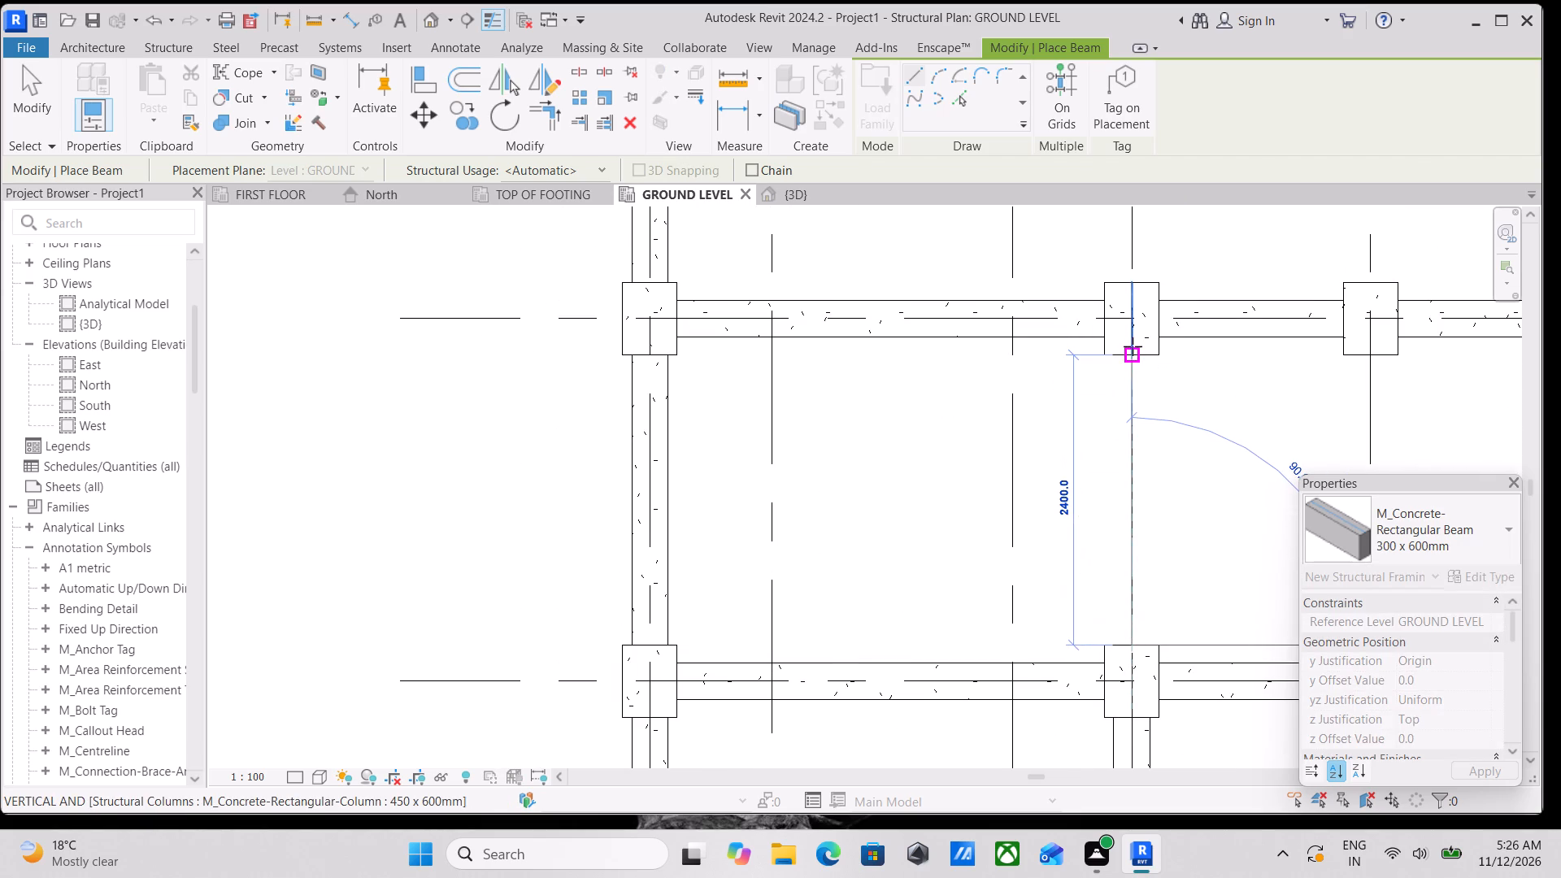
{"action": "left_click", "coordinate": [1132, 350]}
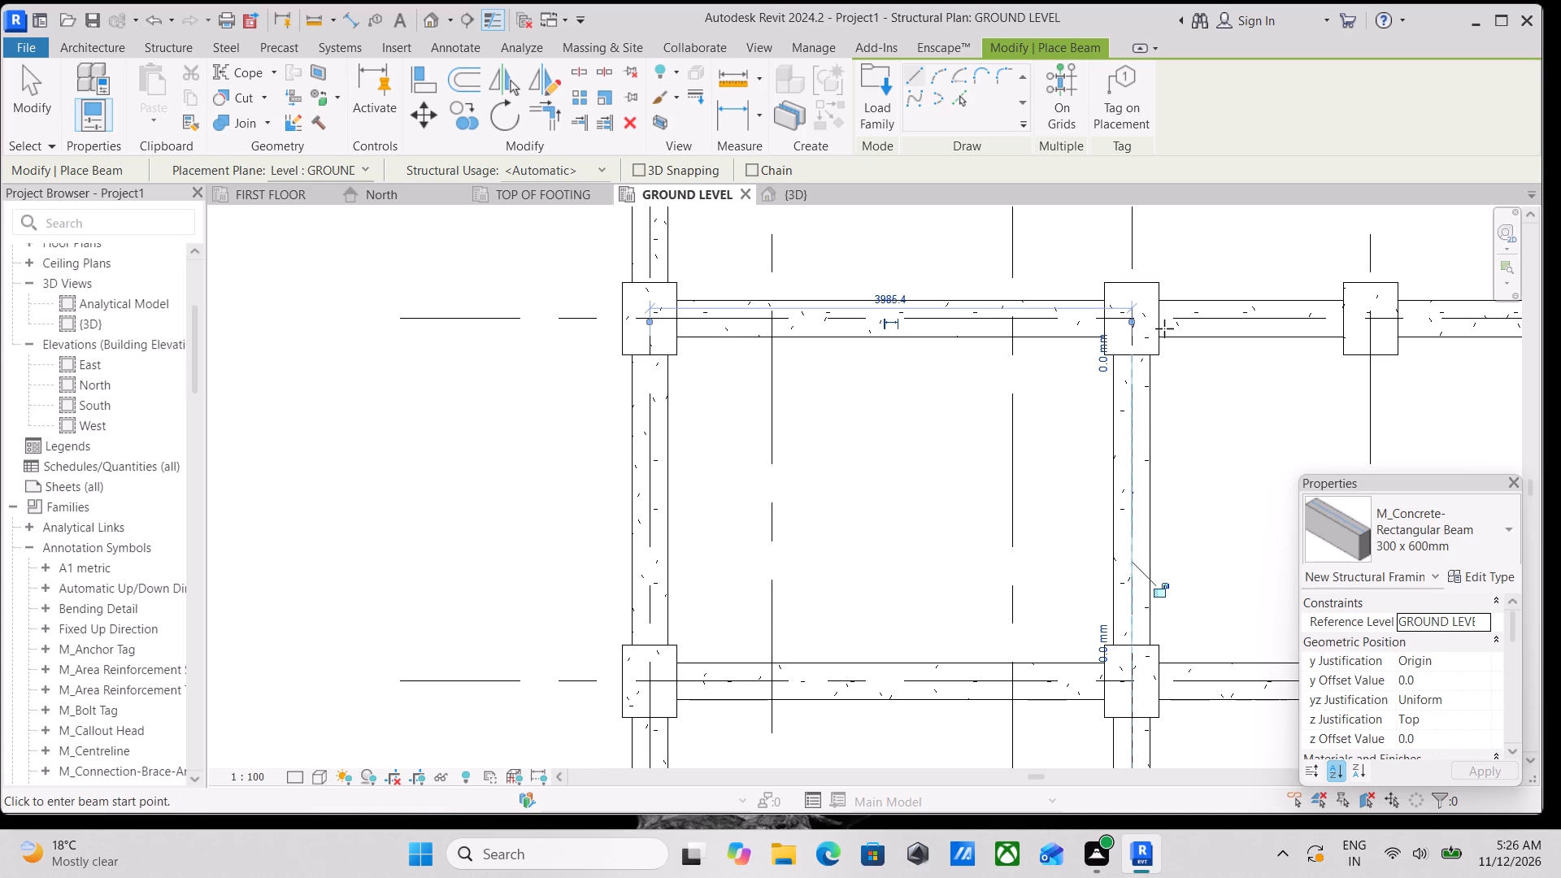
Place a 300 x 600mm beam along grid 4 between the facing sides of columns B-4 and A-4.
{"action": "middle_click_drag", "start_coordinate": [1164, 328], "coordinate": [1168, 437]}
{"action": "scroll", "coordinate": [1141, 385], "scroll_direction": "up", "scroll_amount": 1}
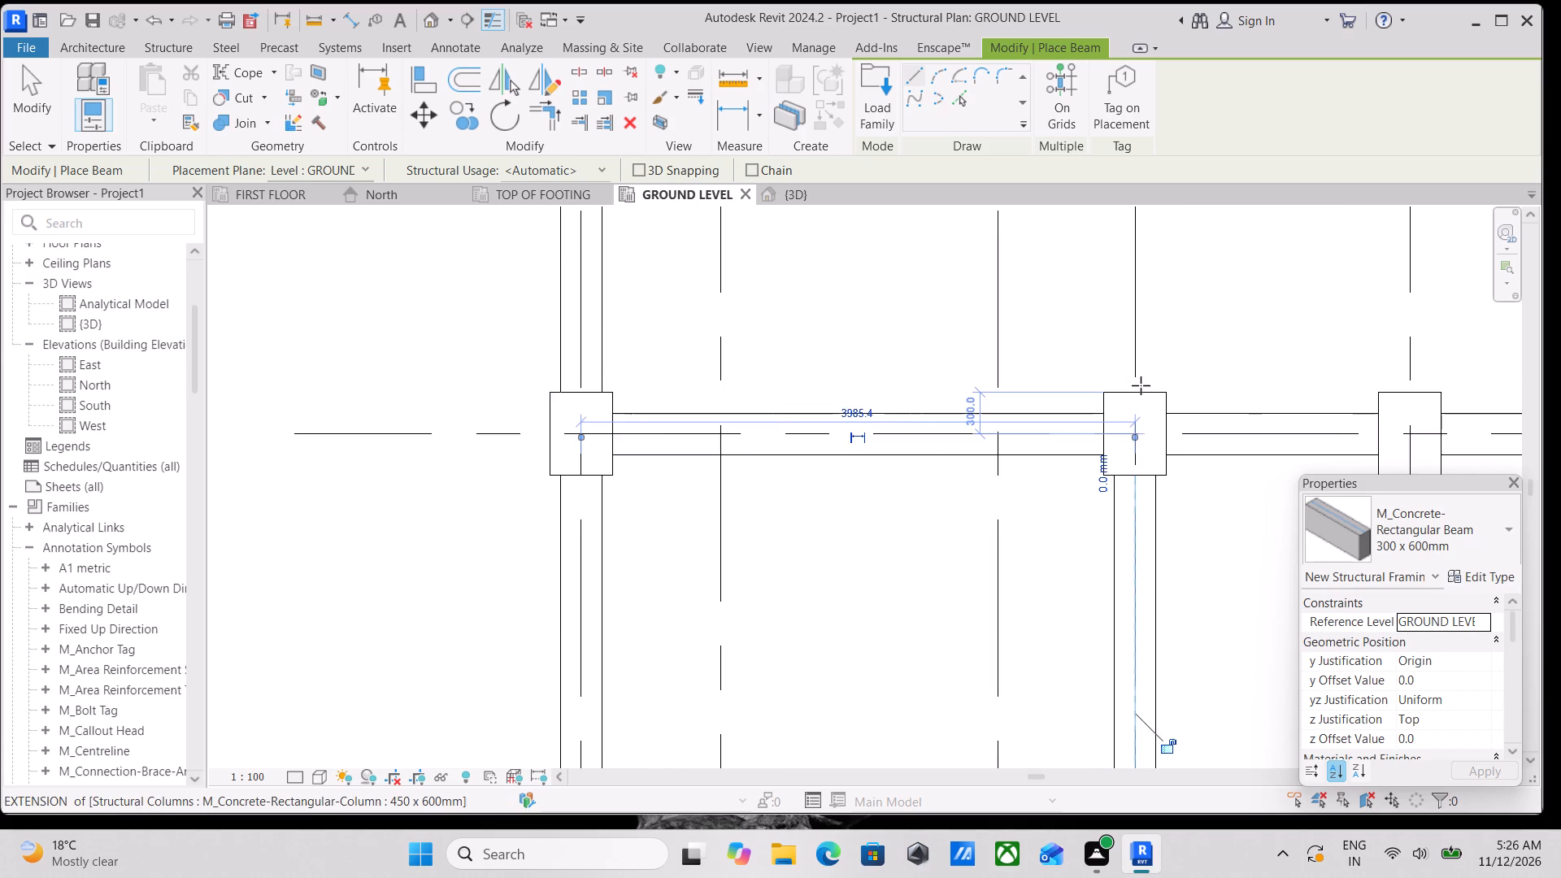
{"action": "scroll", "coordinate": [1141, 385], "scroll_direction": "up", "scroll_amount": 1}
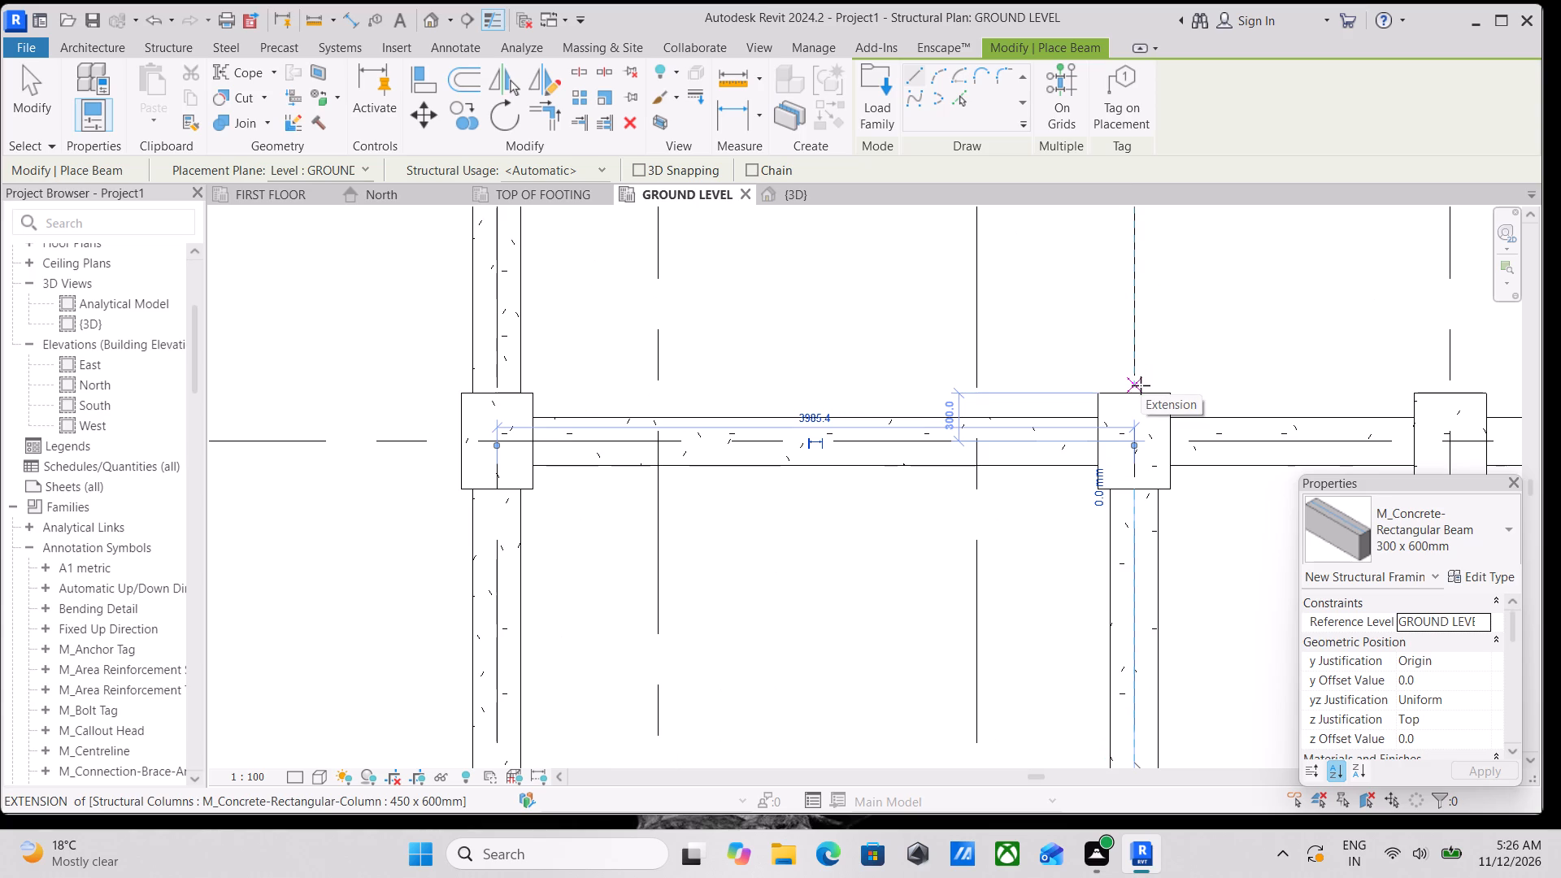
{"action": "scroll", "coordinate": [1138, 385], "scroll_direction": "up", "scroll_amount": 1}
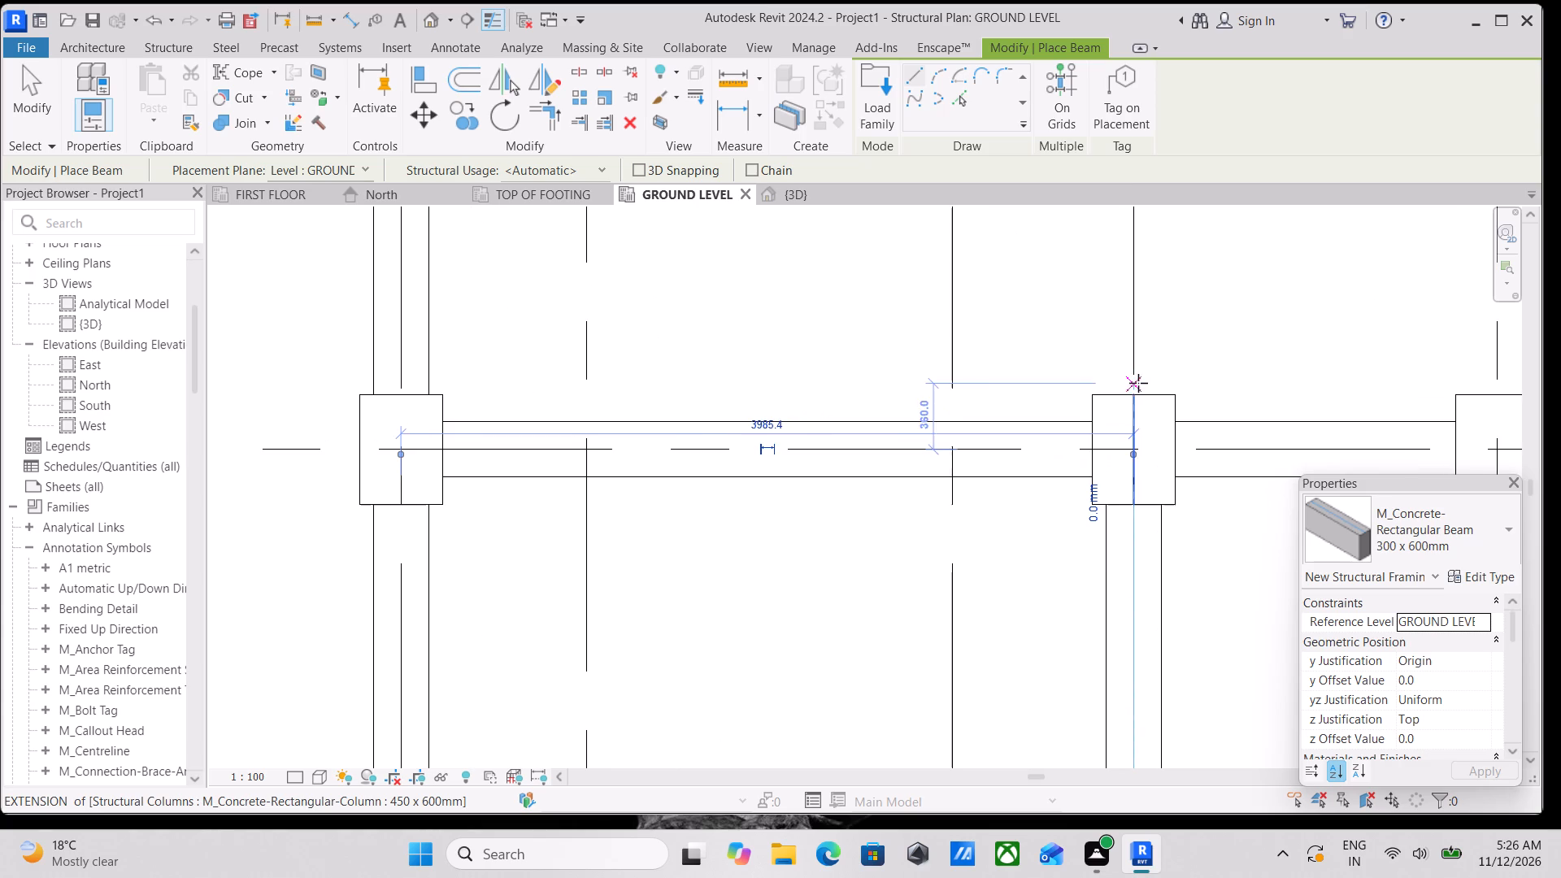
{"action": "left_click", "coordinate": [1137, 395]}
{"action": "middle_click_drag", "start_coordinate": [1147, 289], "coordinate": [1146, 305]}
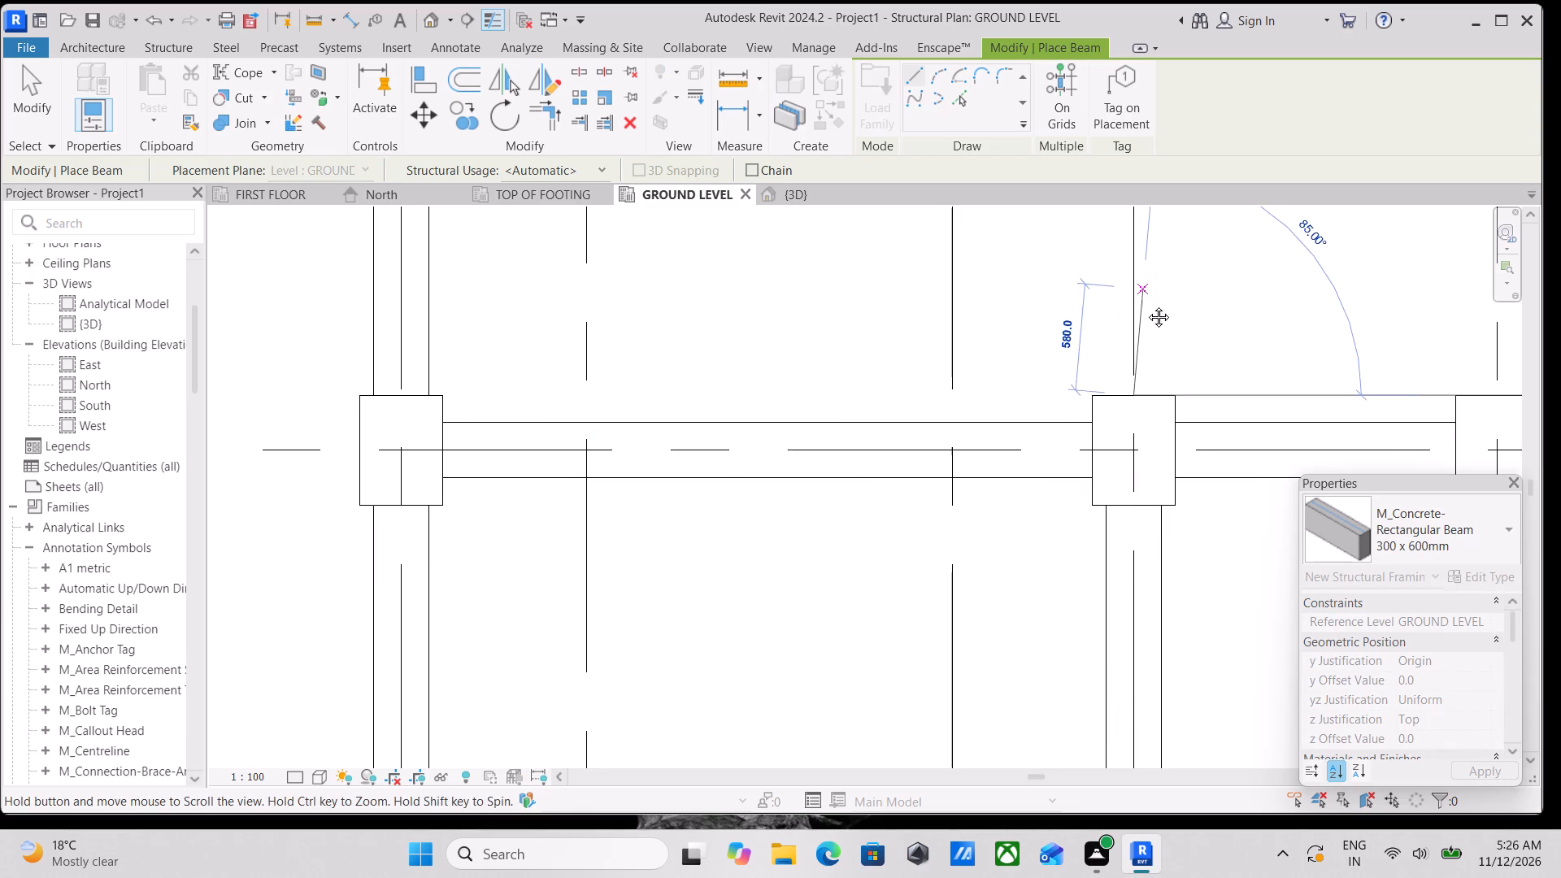
{"action": "middle_click_drag", "start_coordinate": [1146, 305], "coordinate": [1157, 370]}
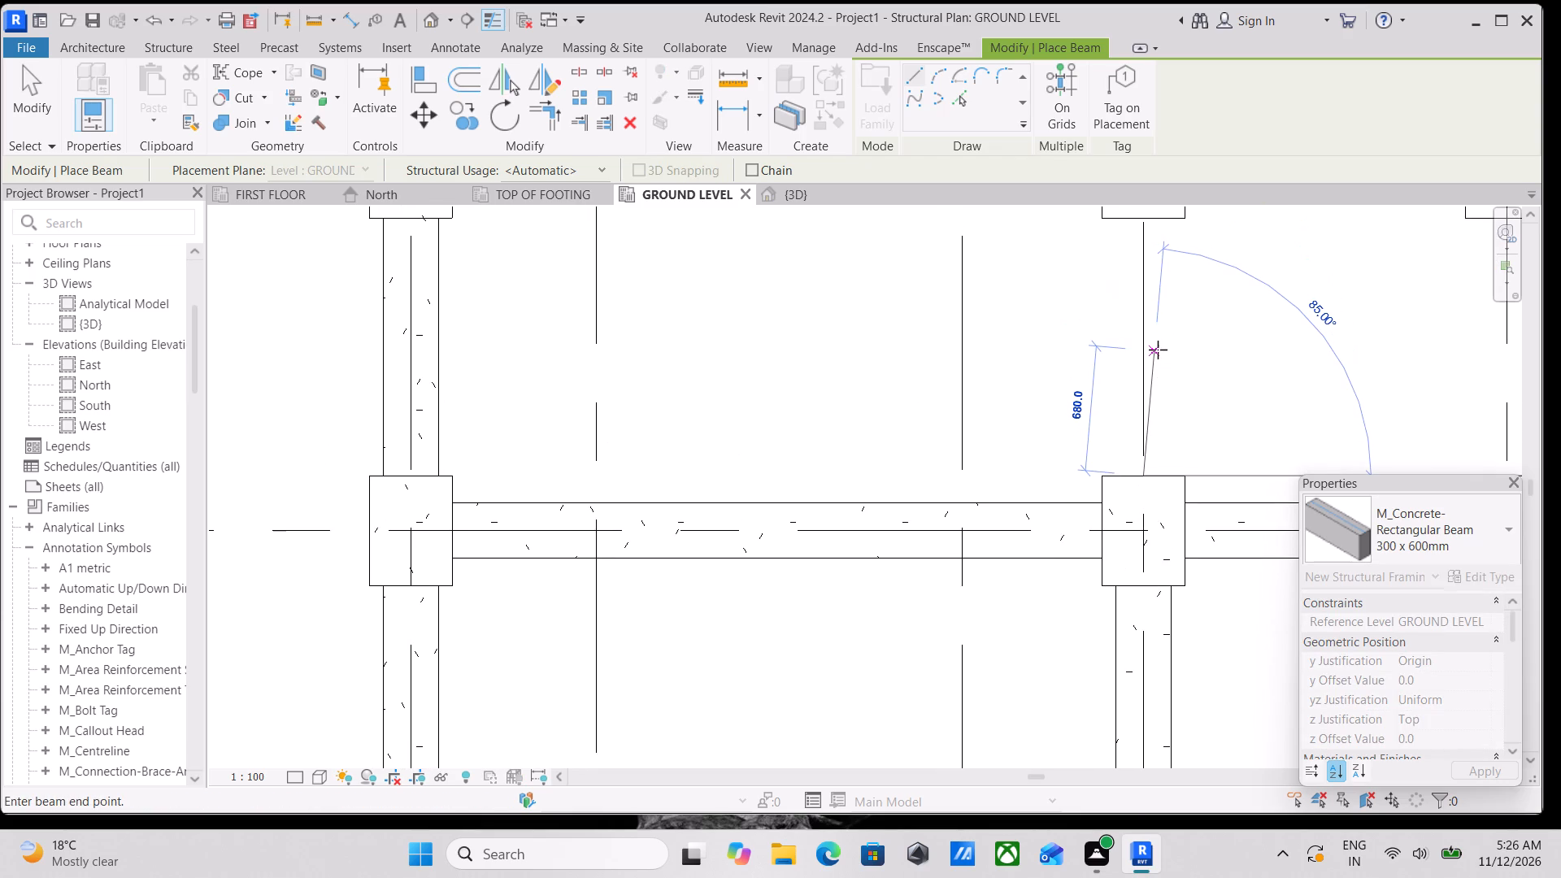
{"action": "middle_click_drag", "start_coordinate": [1158, 349], "coordinate": [1156, 367]}
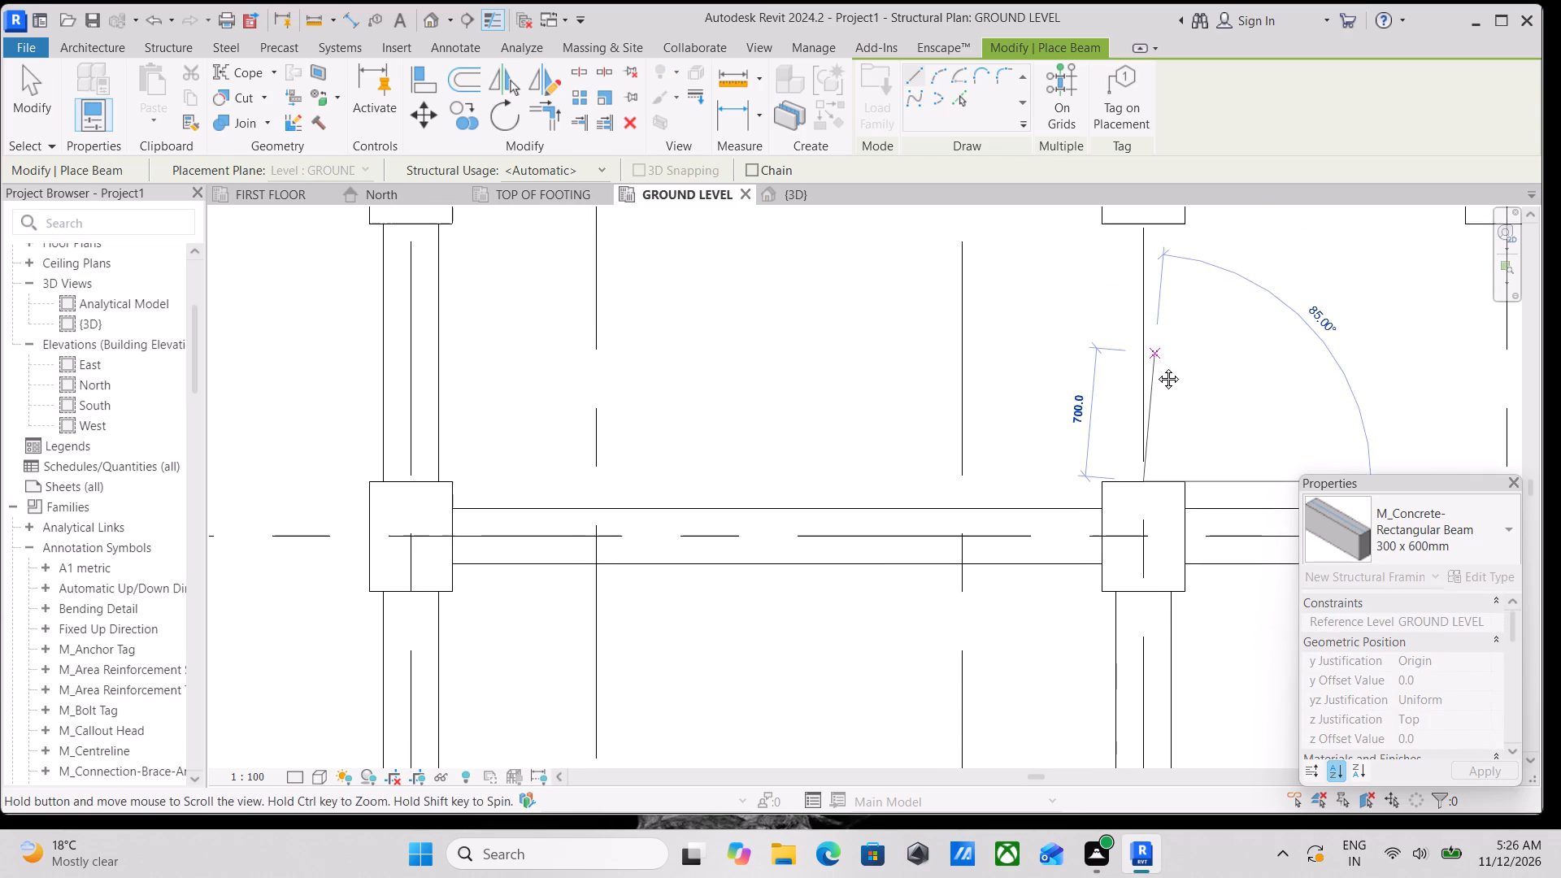
{"action": "middle_click_drag", "start_coordinate": [1156, 367], "coordinate": [1150, 389]}
{"action": "middle_click_drag", "start_coordinate": [1135, 303], "coordinate": [1134, 329]}
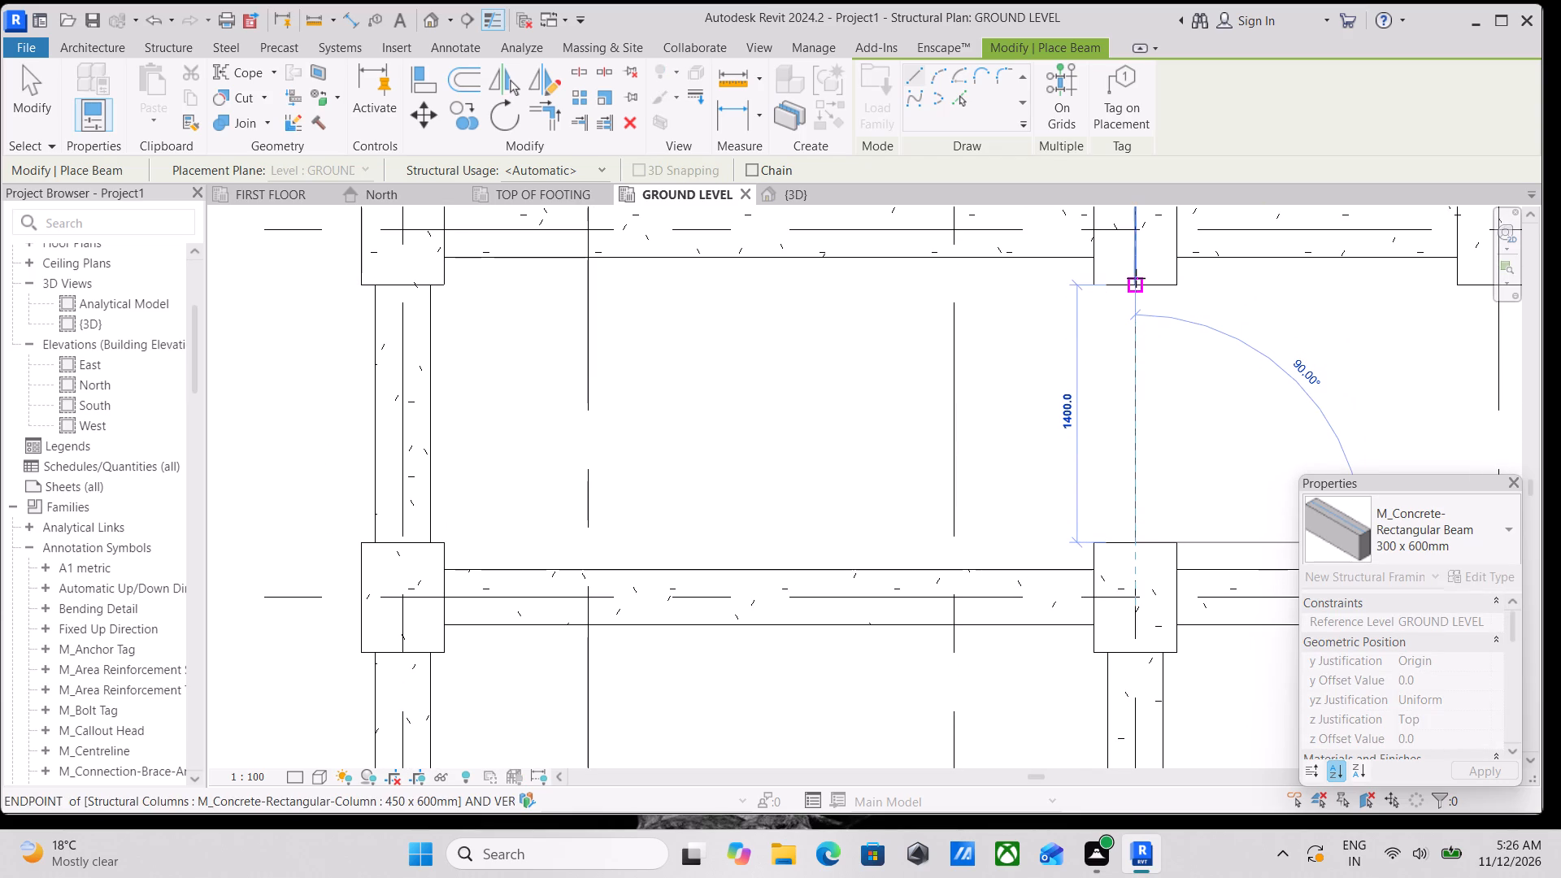
{"action": "left_click", "coordinate": [1136, 278]}
Place a 300 x 600mm beam along grid 5 between the facing sides of columns A-5 and B-5.
{"action": "scroll", "coordinate": [1136, 278], "scroll_direction": "down", "scroll_amount": 6}
{"action": "middle_click_drag", "start_coordinate": [1172, 276], "coordinate": [1124, 272]}
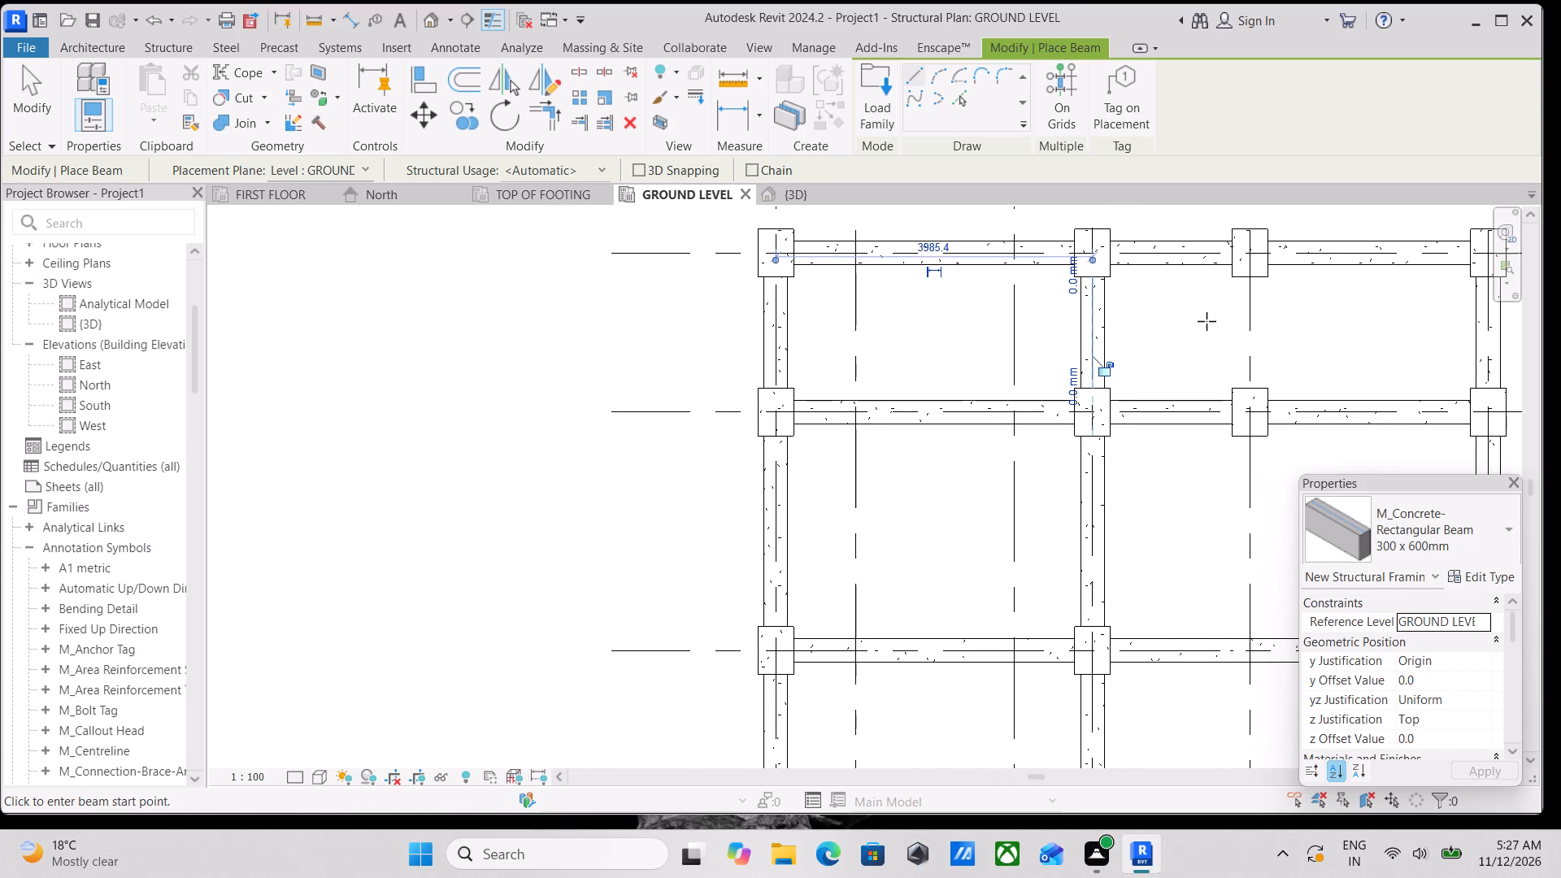
{"action": "middle_click_drag", "start_coordinate": [1207, 321], "coordinate": [1053, 293]}
{"action": "scroll", "coordinate": [1113, 253], "scroll_direction": "up", "scroll_amount": 3}
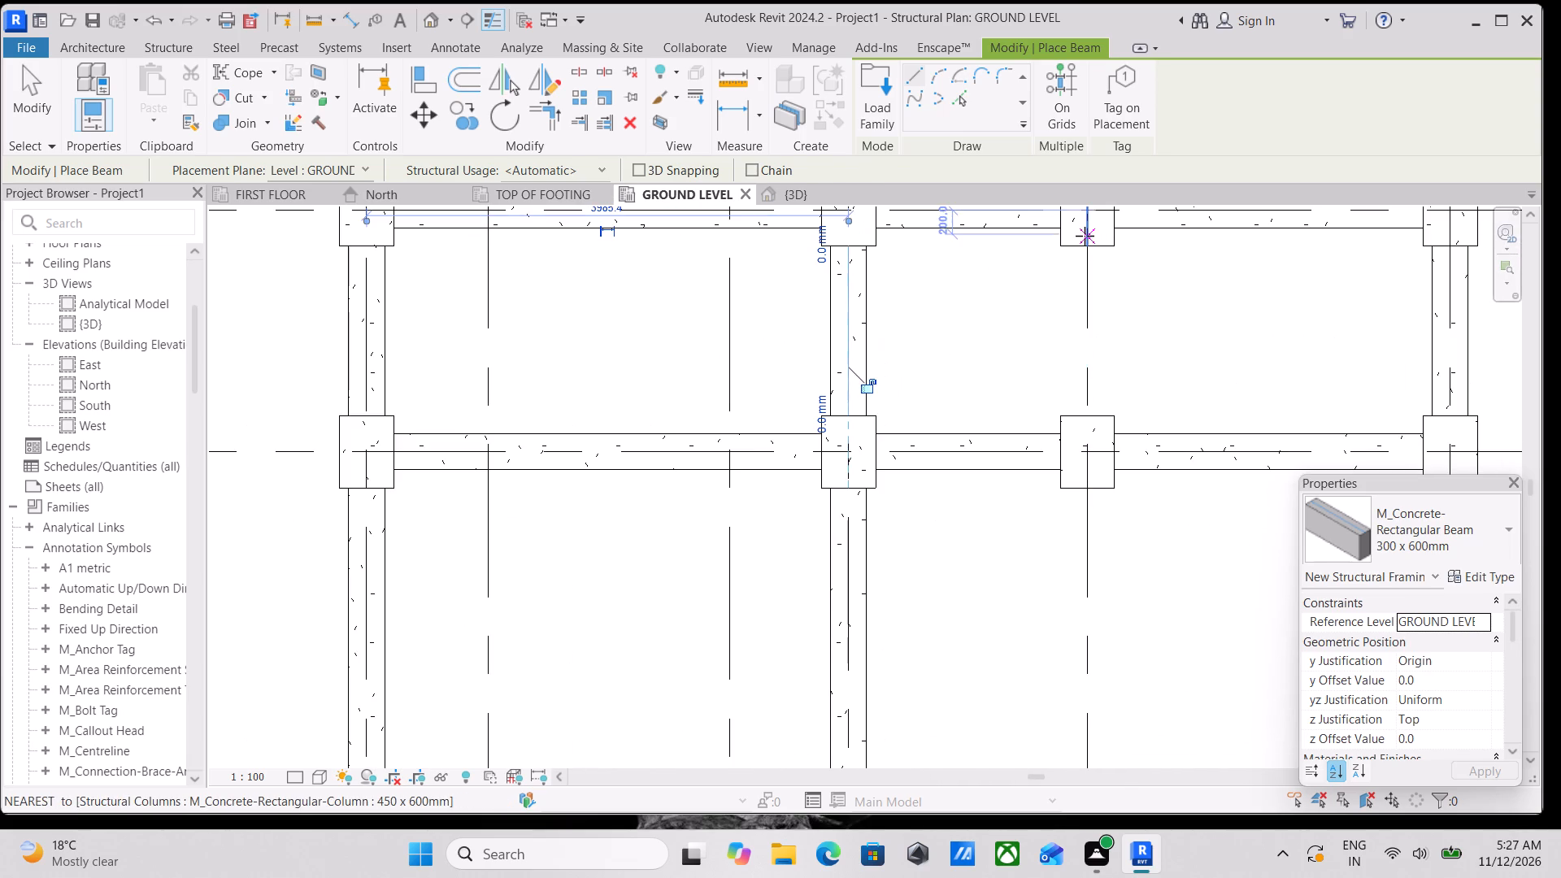
{"action": "left_click", "coordinate": [1087, 241]}
{"action": "middle_click_drag", "start_coordinate": [1105, 391], "coordinate": [1097, 329]}
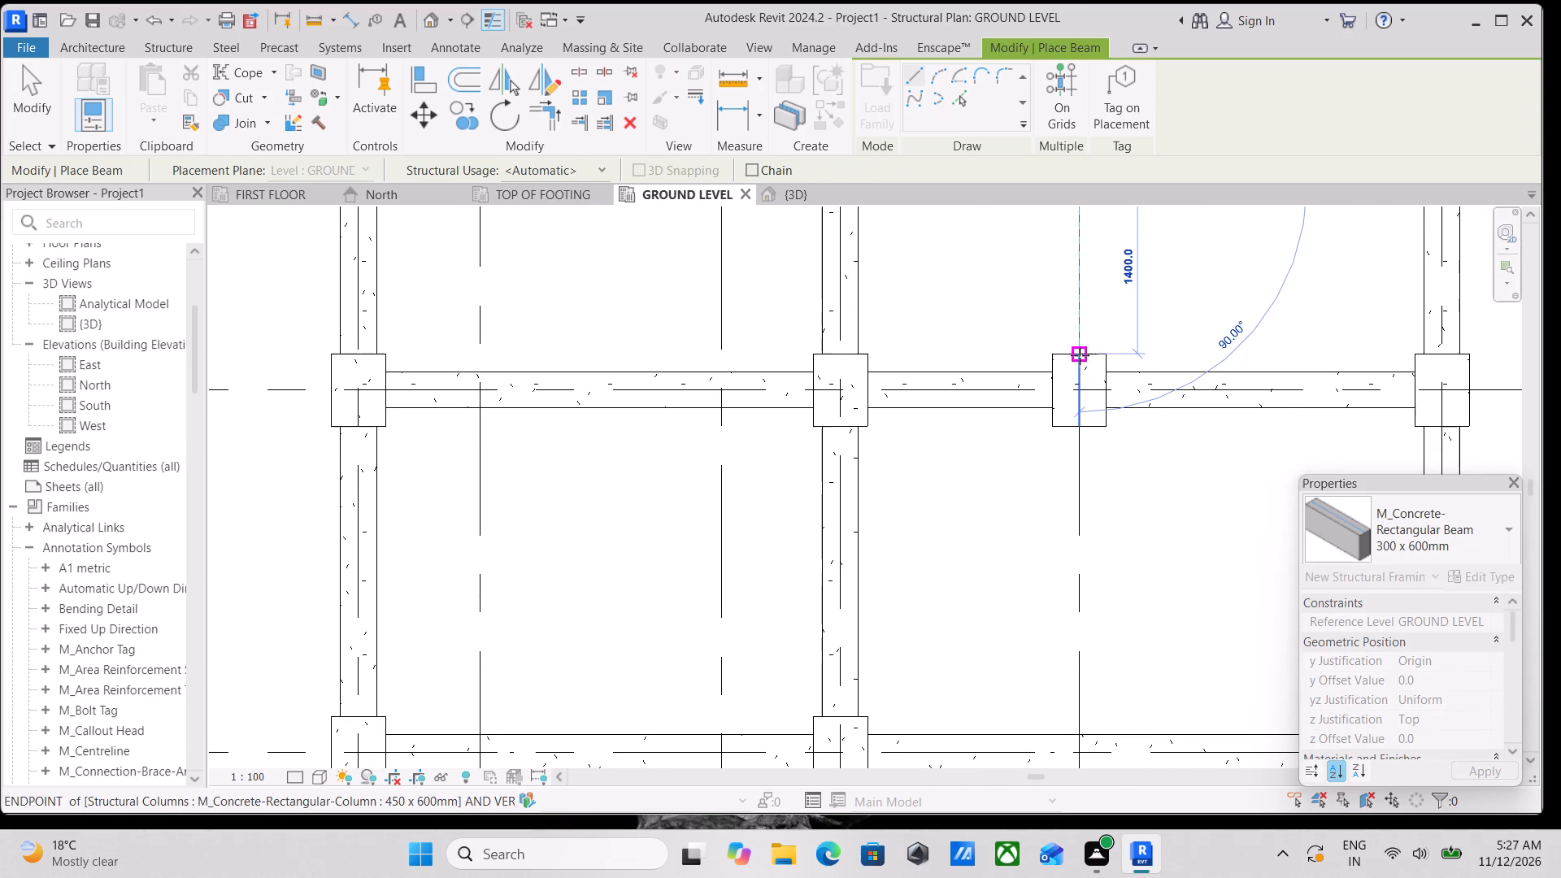
{"action": "left_click", "coordinate": [1081, 355]}
Place a 300 x 600mm beam along grid 5 from the facing side of column B-5 to the edge of the grid C beam.
{"action": "scroll", "coordinate": [1168, 316], "scroll_direction": "down", "scroll_amount": 4}
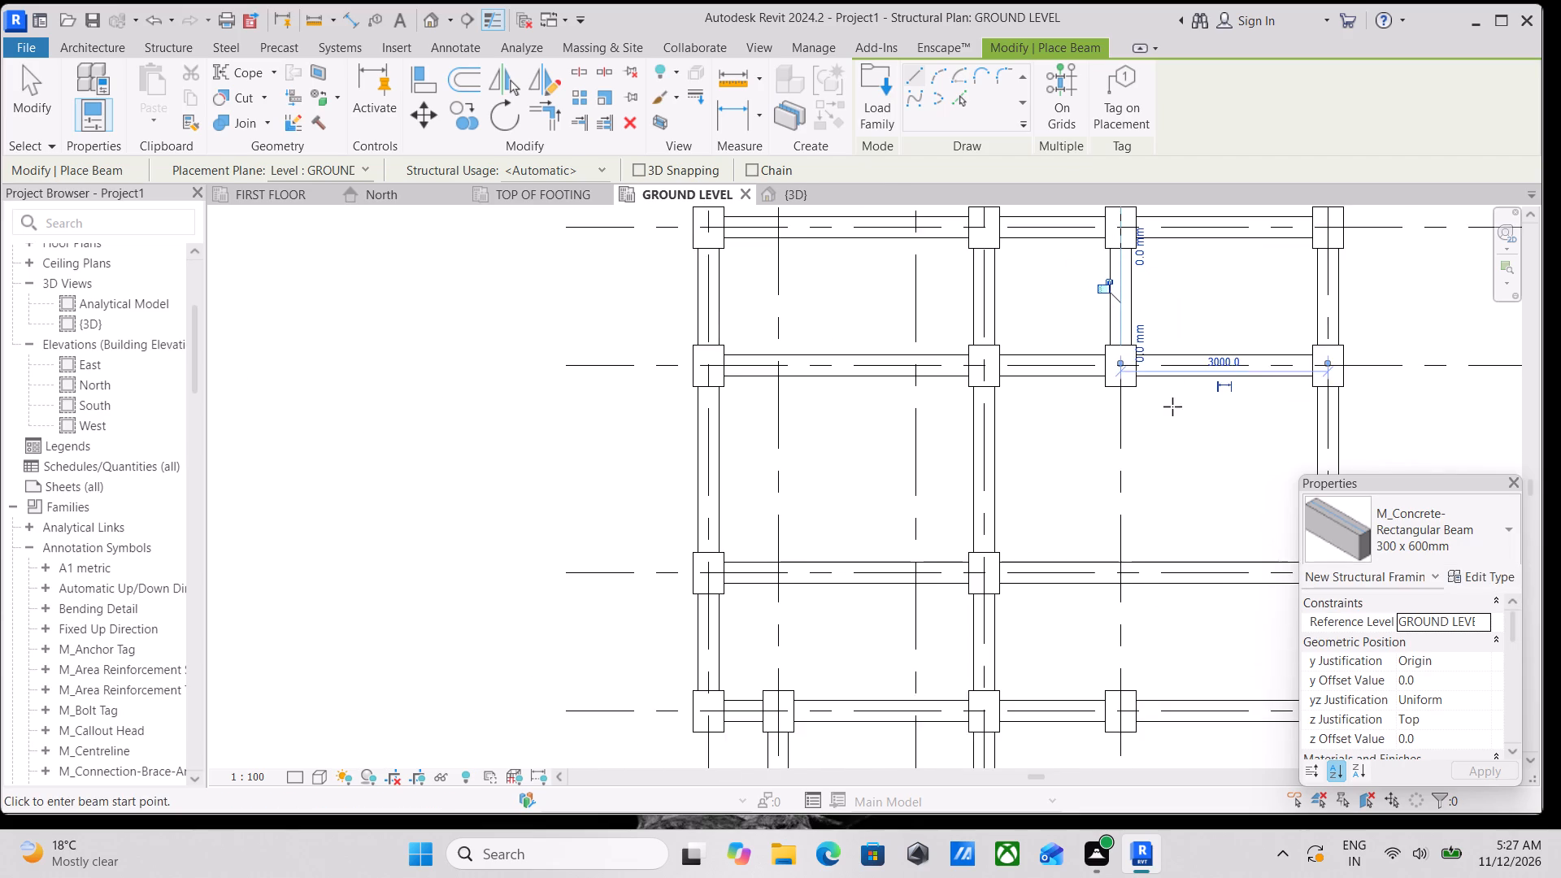
{"action": "middle_click_drag", "start_coordinate": [1172, 406], "coordinate": [1167, 363]}
{"action": "middle_click_drag", "start_coordinate": [1102, 442], "coordinate": [1117, 389]}
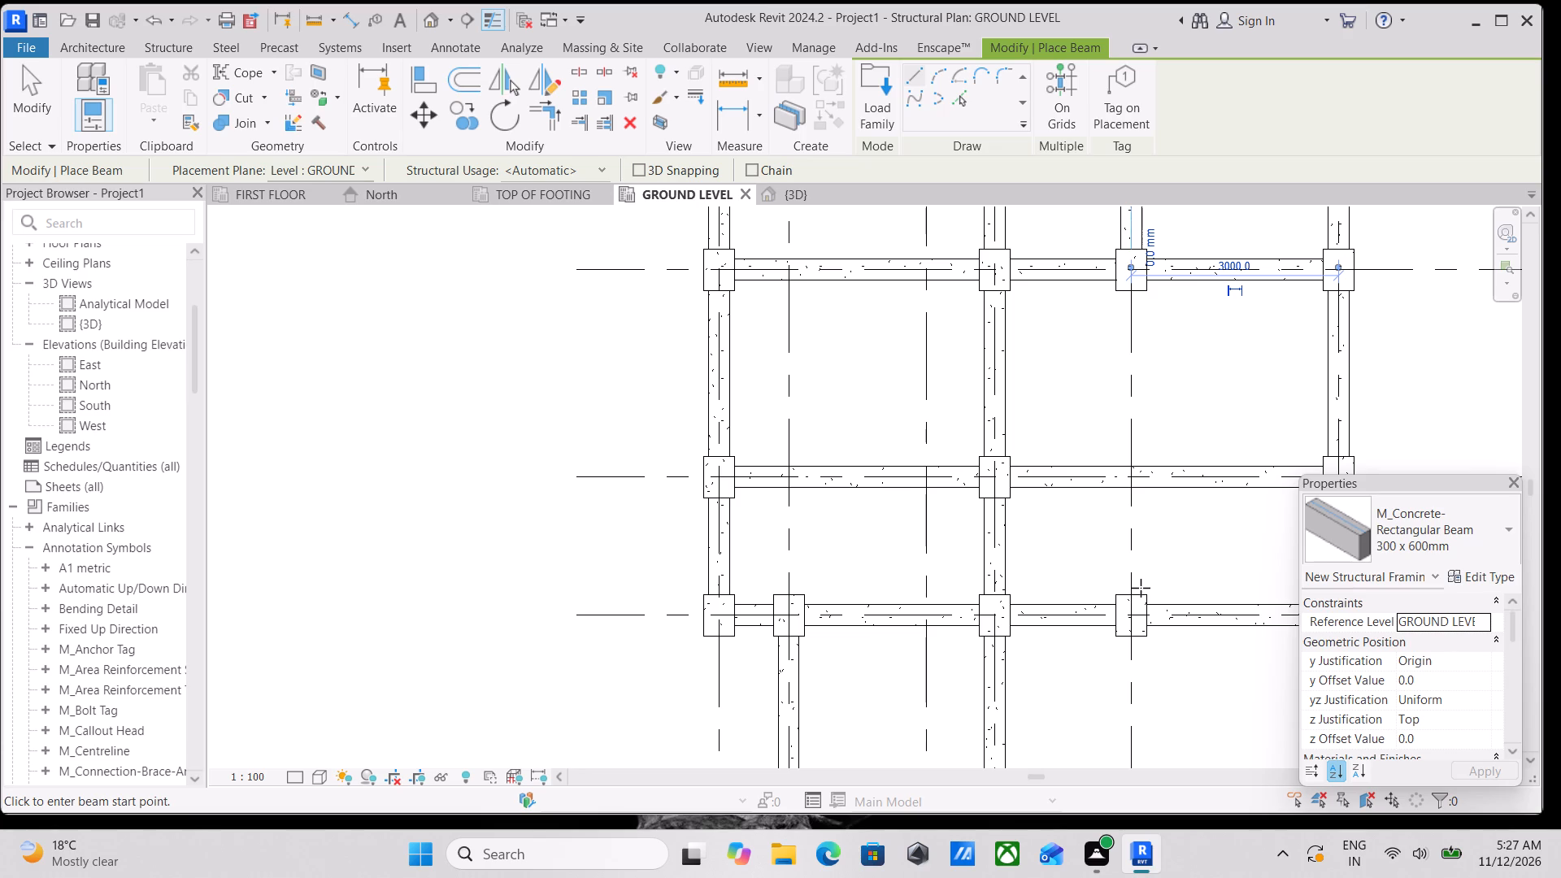
{"action": "scroll", "coordinate": [1141, 588], "scroll_direction": "down", "scroll_amount": 2}
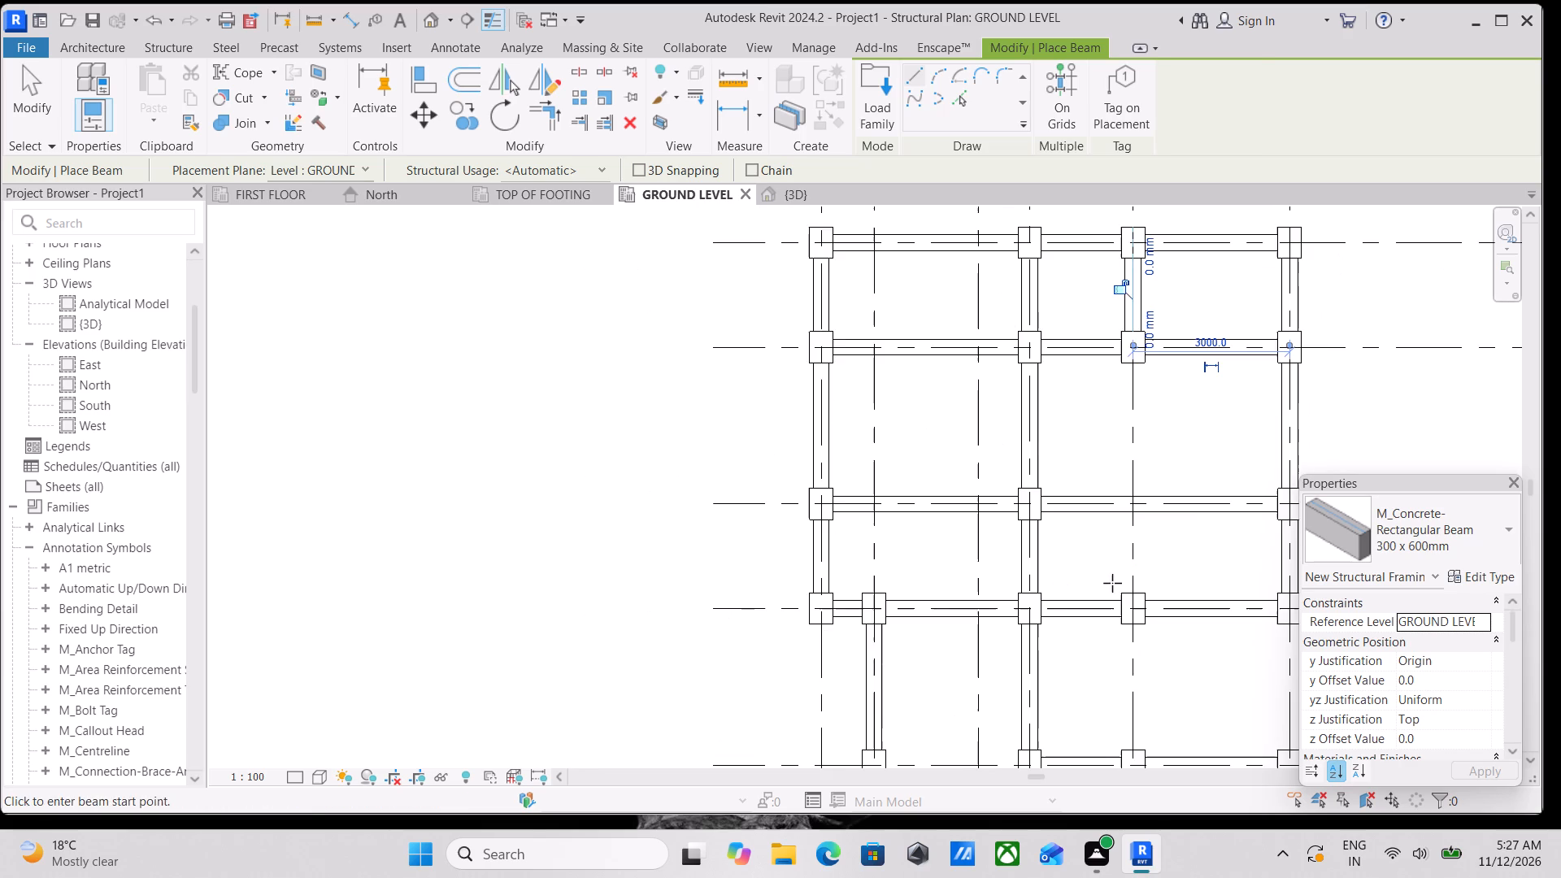
{"action": "scroll", "coordinate": [1155, 490], "scroll_direction": "down", "scroll_amount": 2}
{"action": "scroll", "coordinate": [1190, 453], "scroll_direction": "up", "scroll_amount": 7}
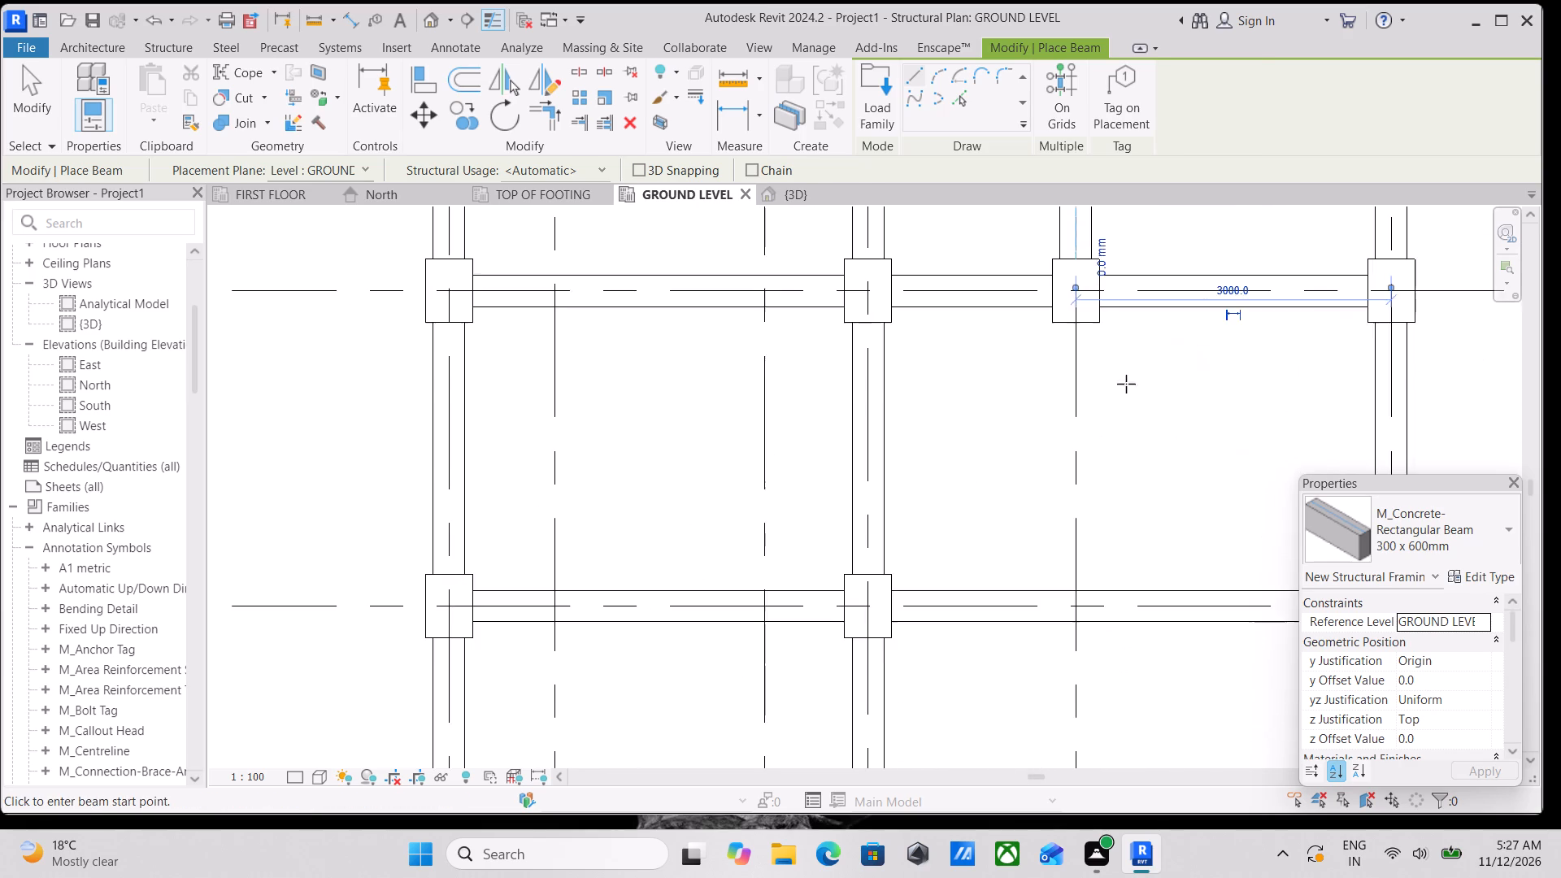
{"action": "scroll", "coordinate": [1105, 366], "scroll_direction": "up", "scroll_amount": 3}
{"action": "left_click", "coordinate": [1065, 295]}
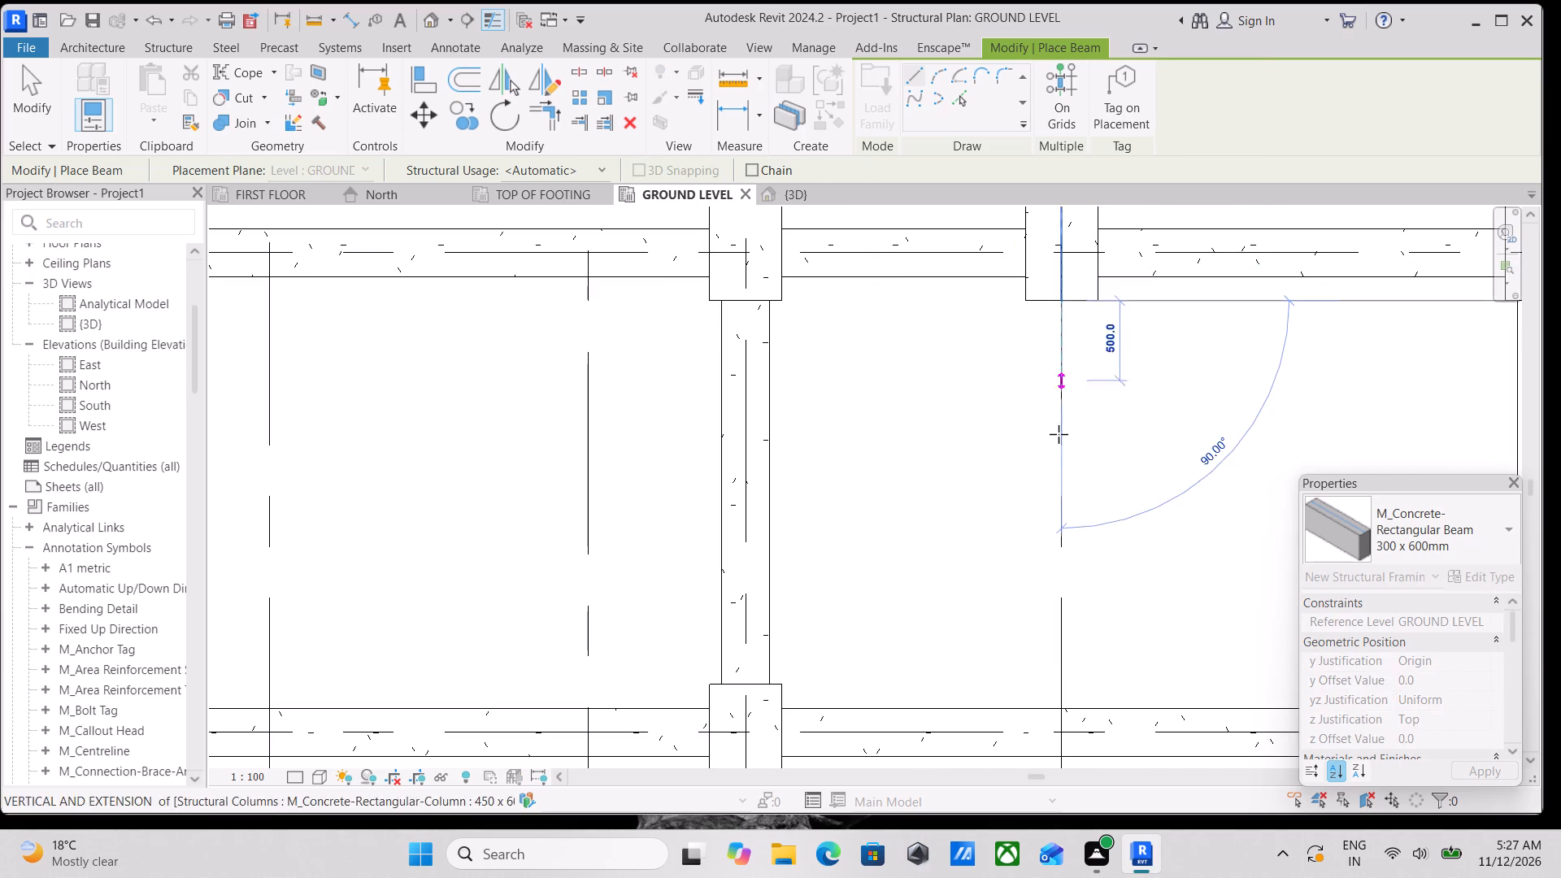
{"action": "middle_click_drag", "start_coordinate": [1049, 570], "coordinate": [1077, 393]}
{"action": "middle_click_drag", "start_coordinate": [1088, 577], "coordinate": [1085, 520]}
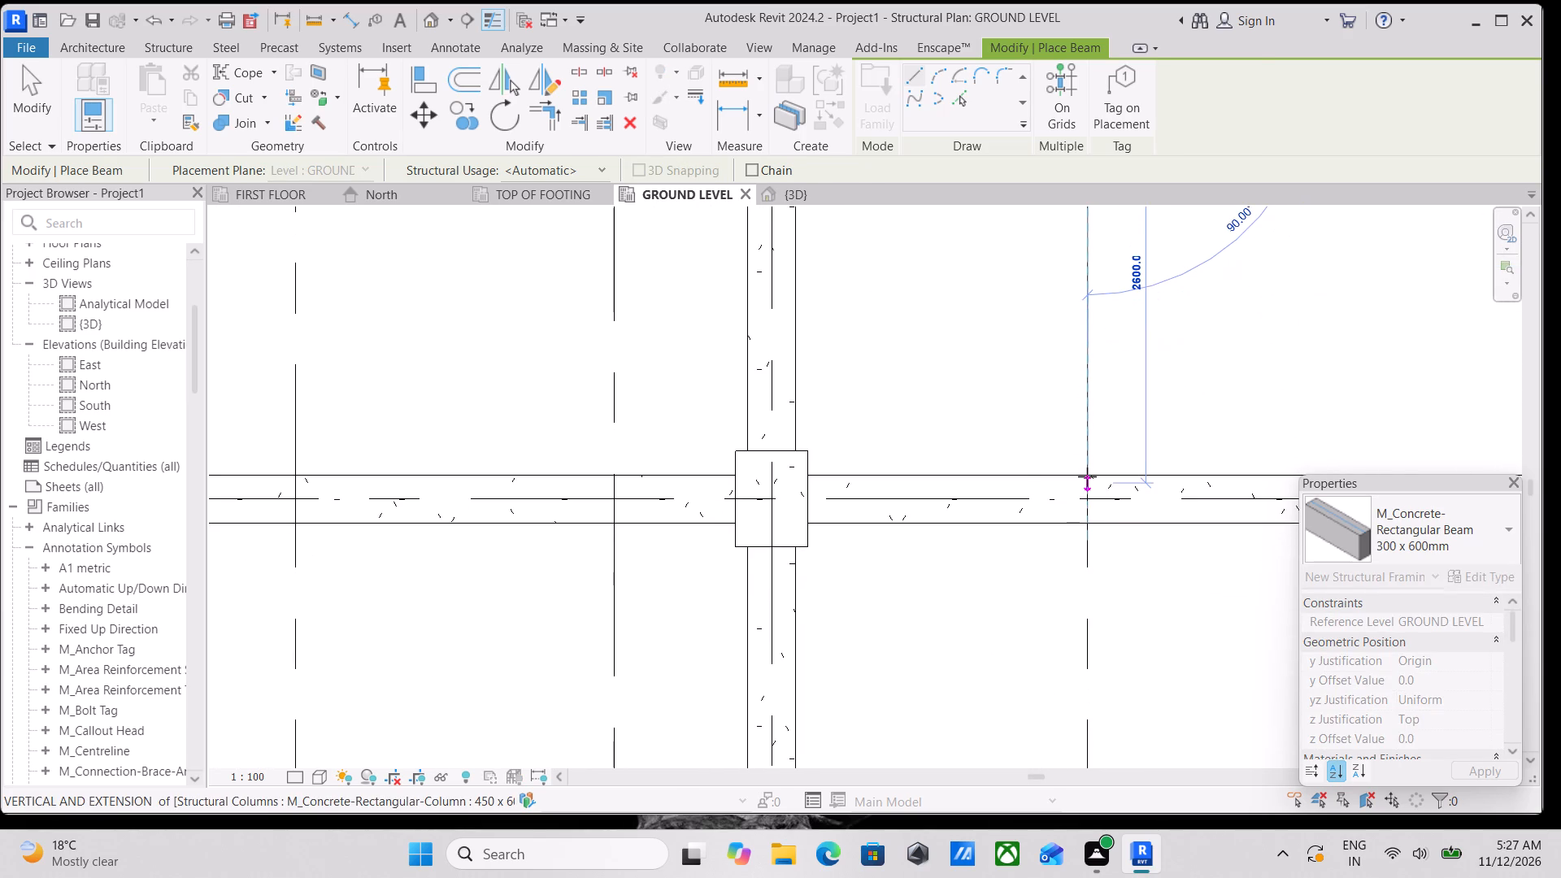
{"action": "left_click", "coordinate": [1087, 475]}
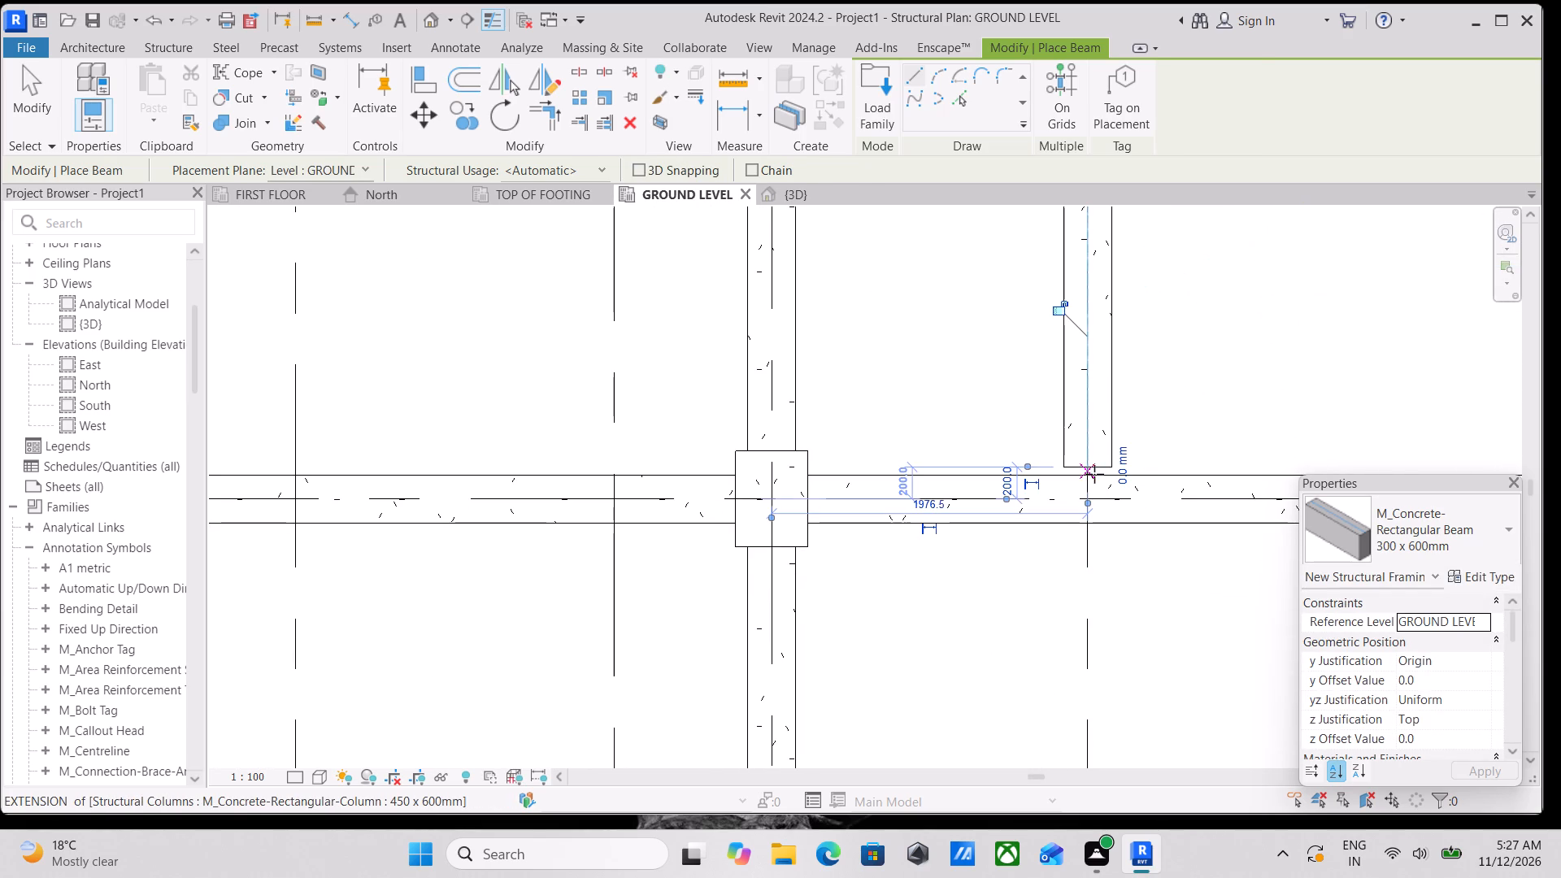
{"action": "key", "text": "Escape"}
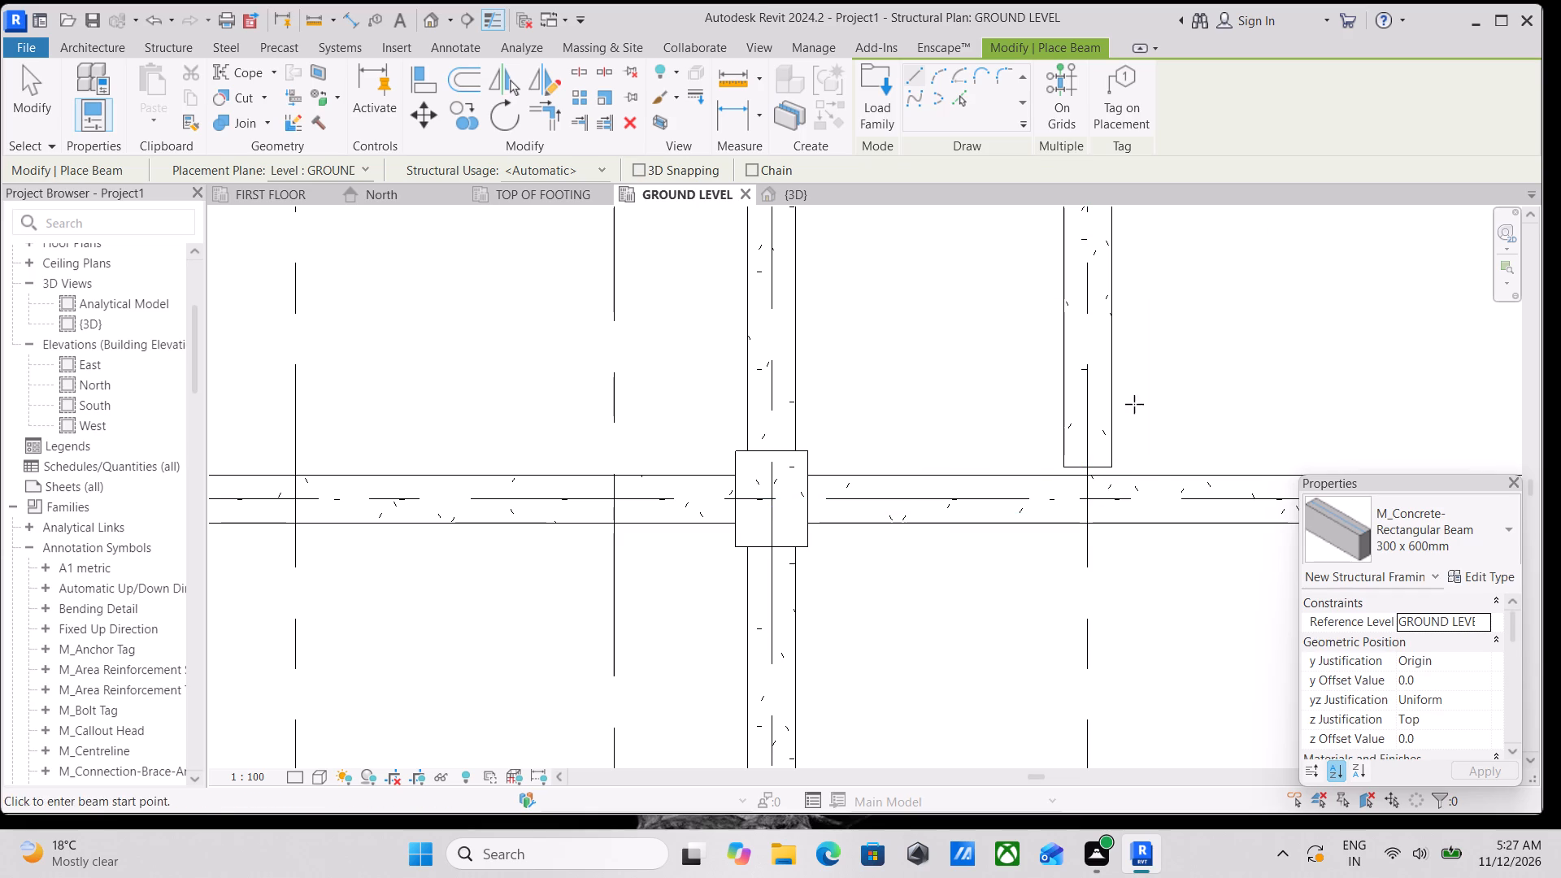
{"action": "key", "text": "Escape"}
Extend the free end of the new grid 5 beam to the centreline of the grid C beam so they join.
{"action": "left_click", "coordinate": [1113, 415]}
{"action": "scroll", "coordinate": [1101, 520], "scroll_direction": "up", "scroll_amount": 6}
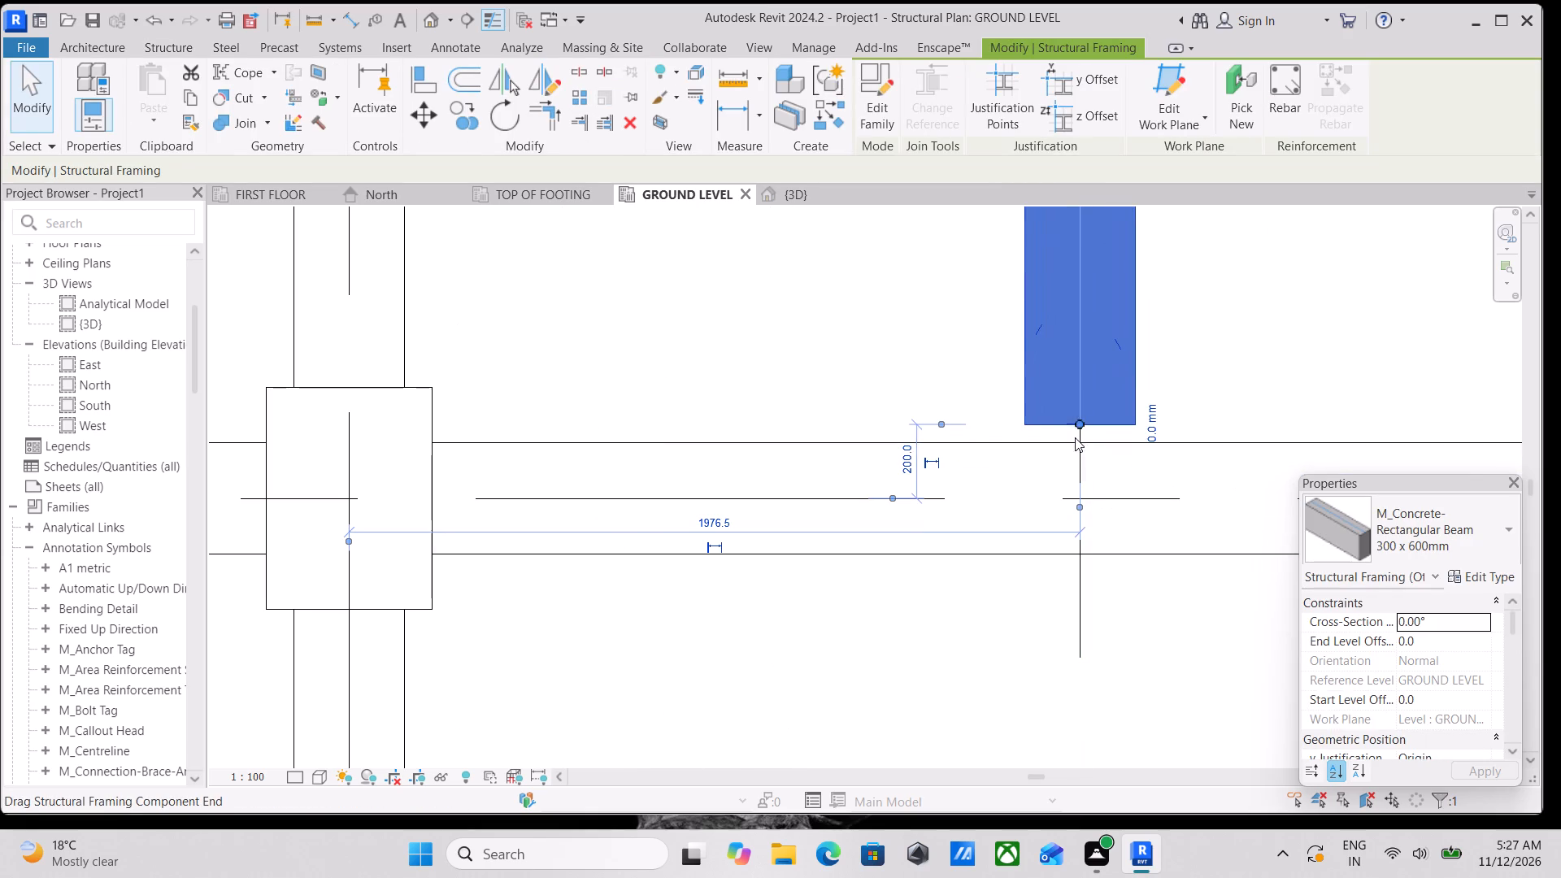
{"action": "left_click_drag", "start_coordinate": [1075, 422], "coordinate": [1085, 446]}
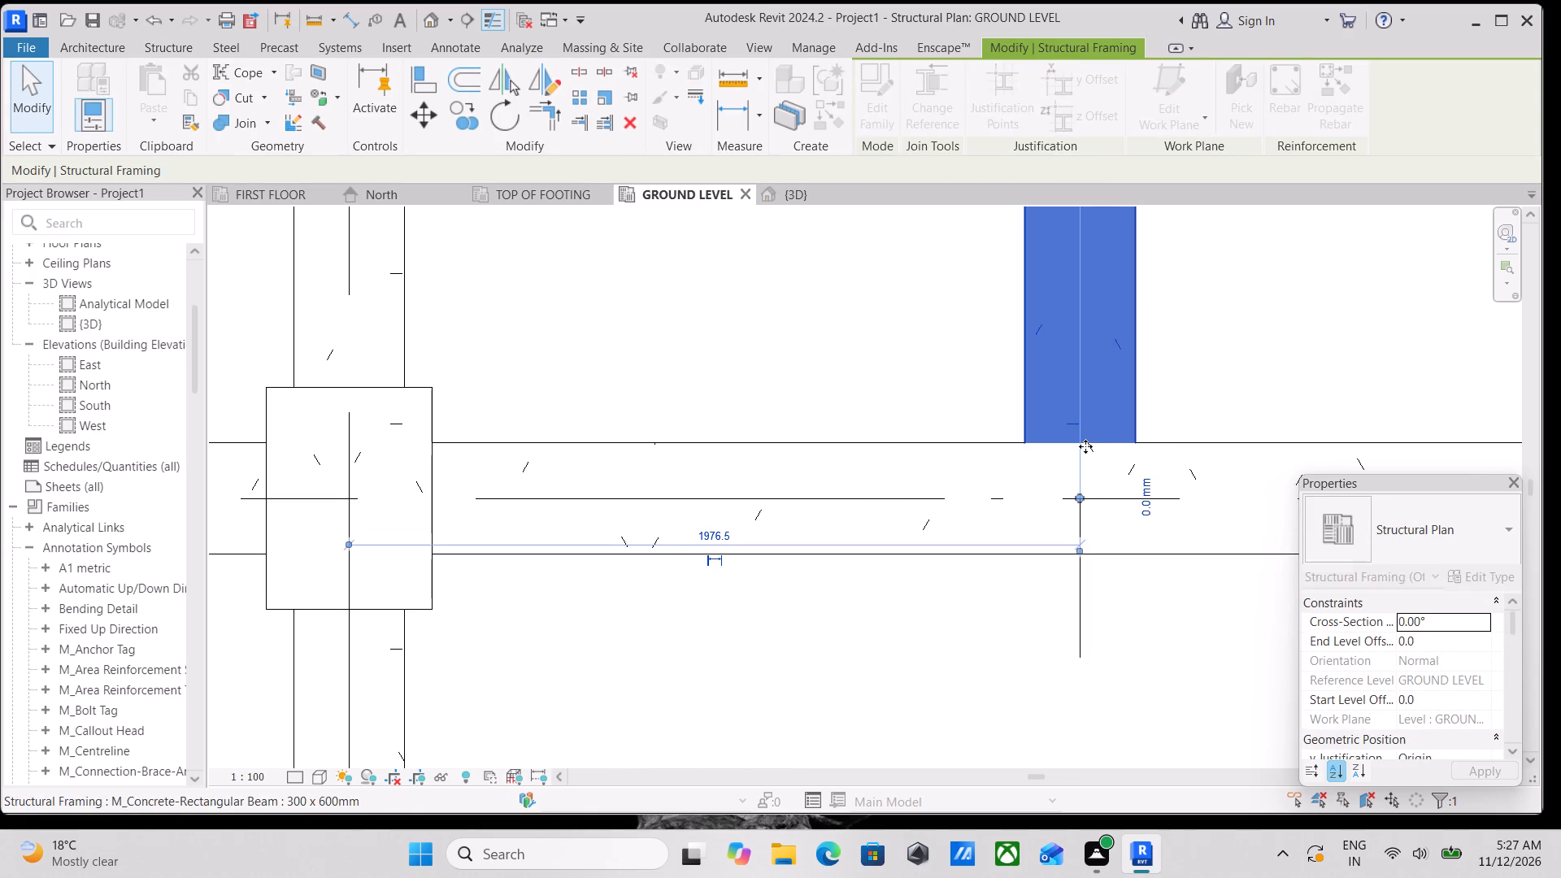
{"action": "scroll", "coordinate": [1090, 459], "scroll_direction": "down", "scroll_amount": 3}
{"action": "key", "text": "Escape"}
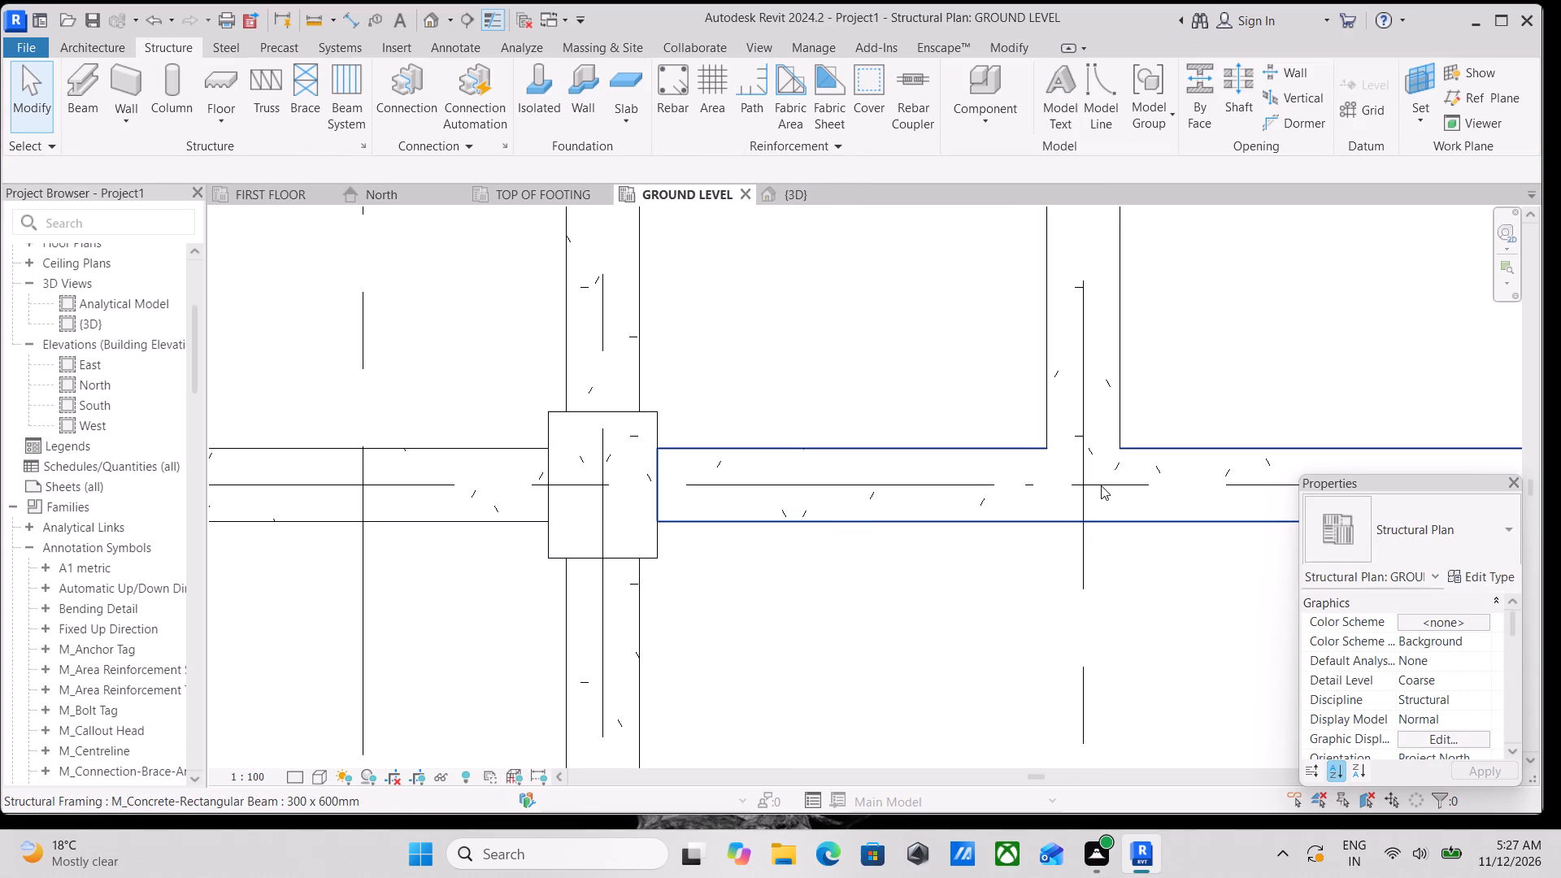
Place a 300 x 600mm beam along grid 5 from the facing side of column D-5 to the grid C beam's centreline.
{"action": "type", "text": "BM"}
{"action": "scroll", "coordinate": [1102, 480], "scroll_direction": "down", "scroll_amount": 5}
{"action": "middle_click_drag", "start_coordinate": [1085, 585], "coordinate": [1105, 489]}
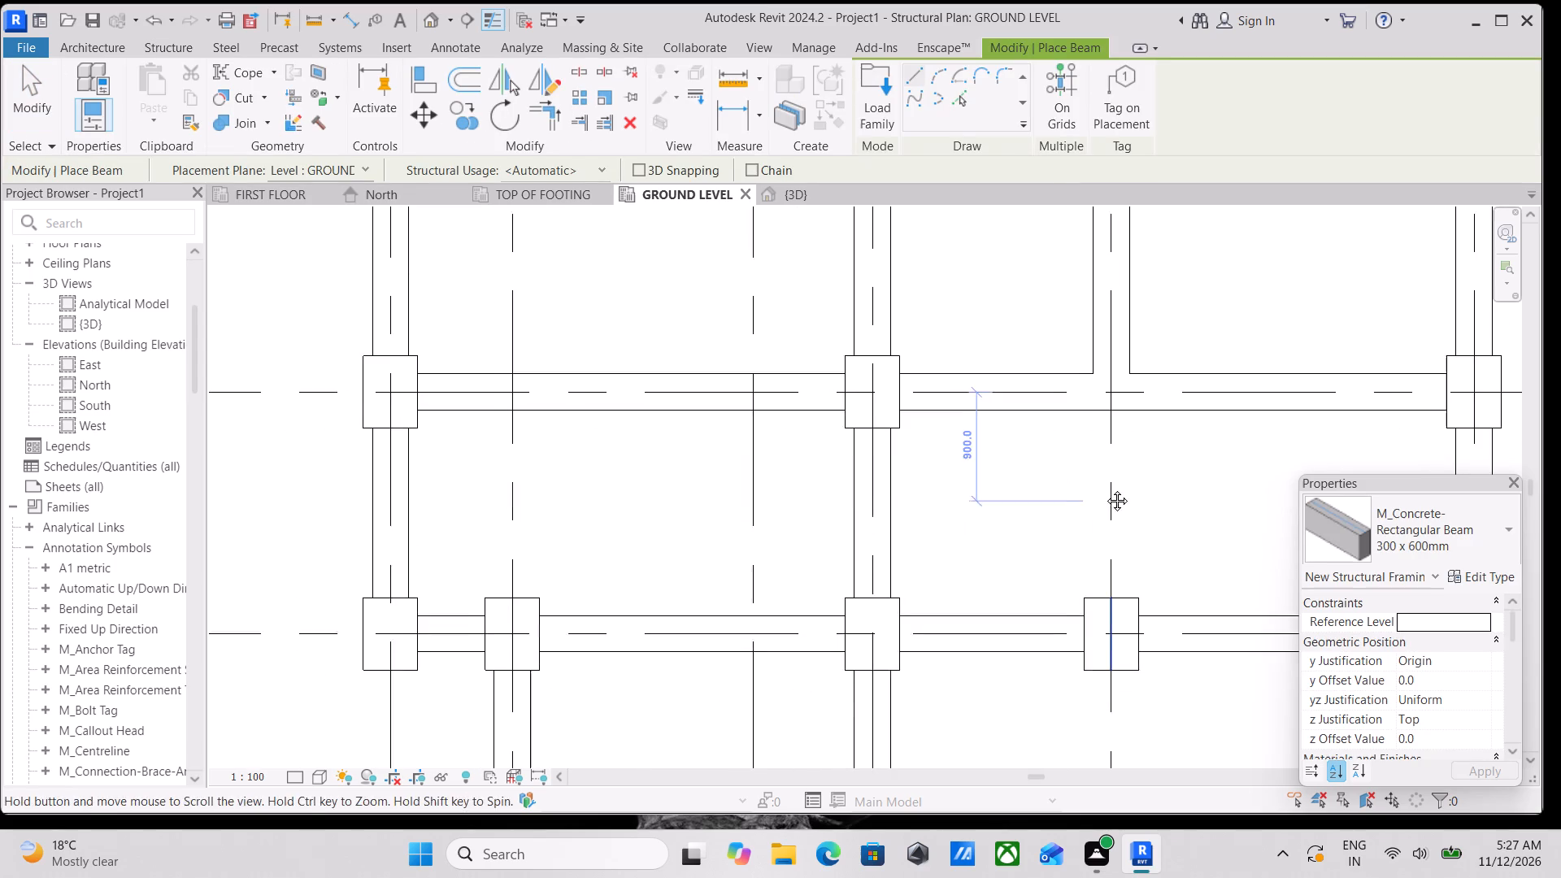
{"action": "middle_click_drag", "start_coordinate": [1105, 489], "coordinate": [1105, 487]}
{"action": "left_click", "coordinate": [1115, 595]}
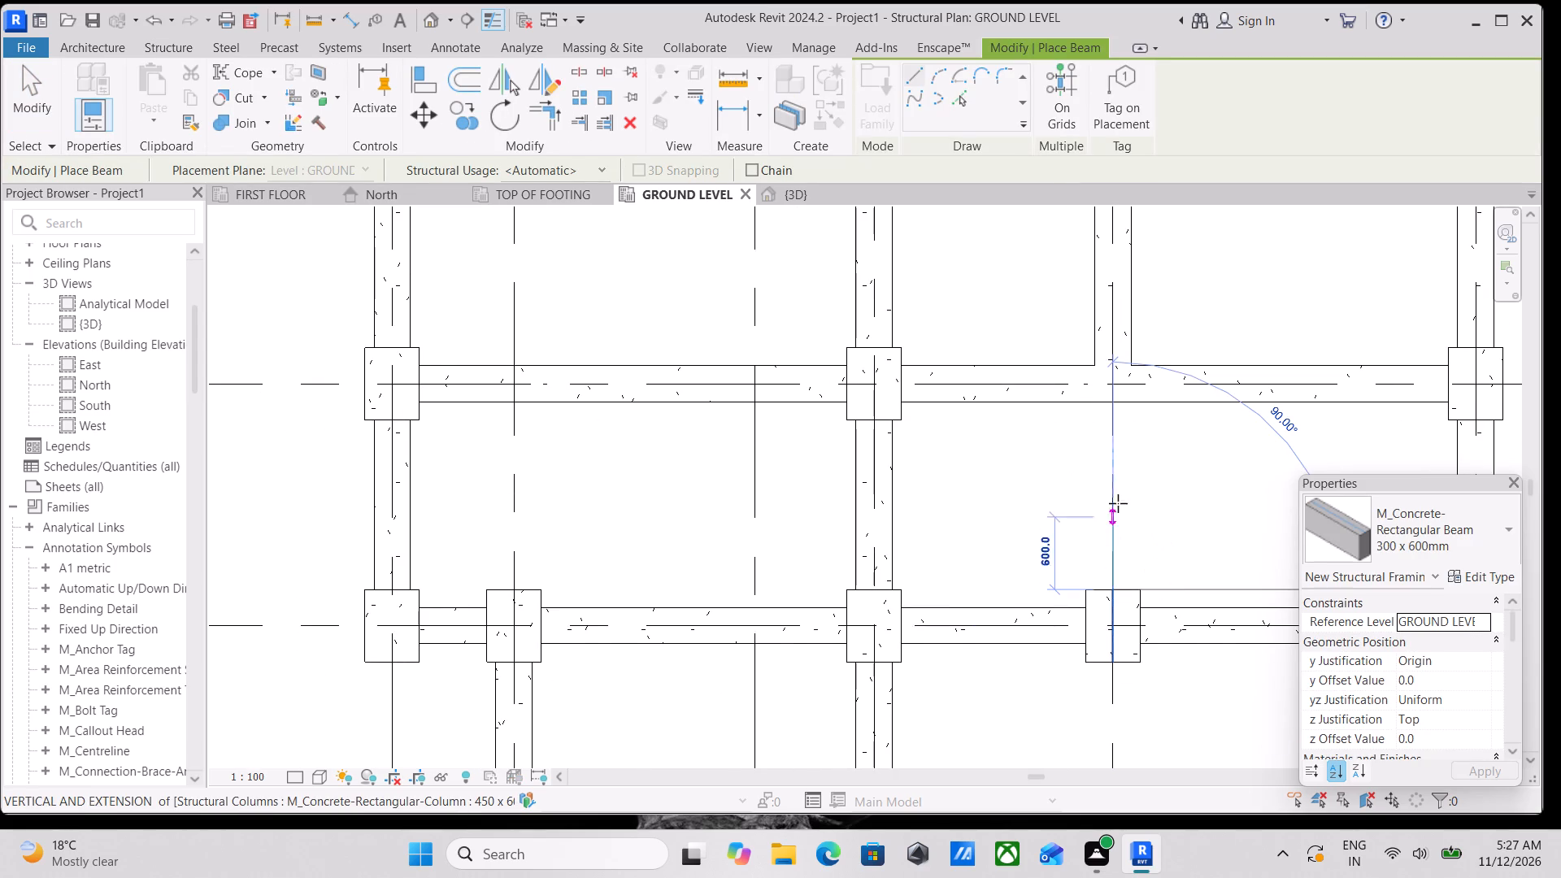
{"action": "left_click", "coordinate": [1114, 400]}
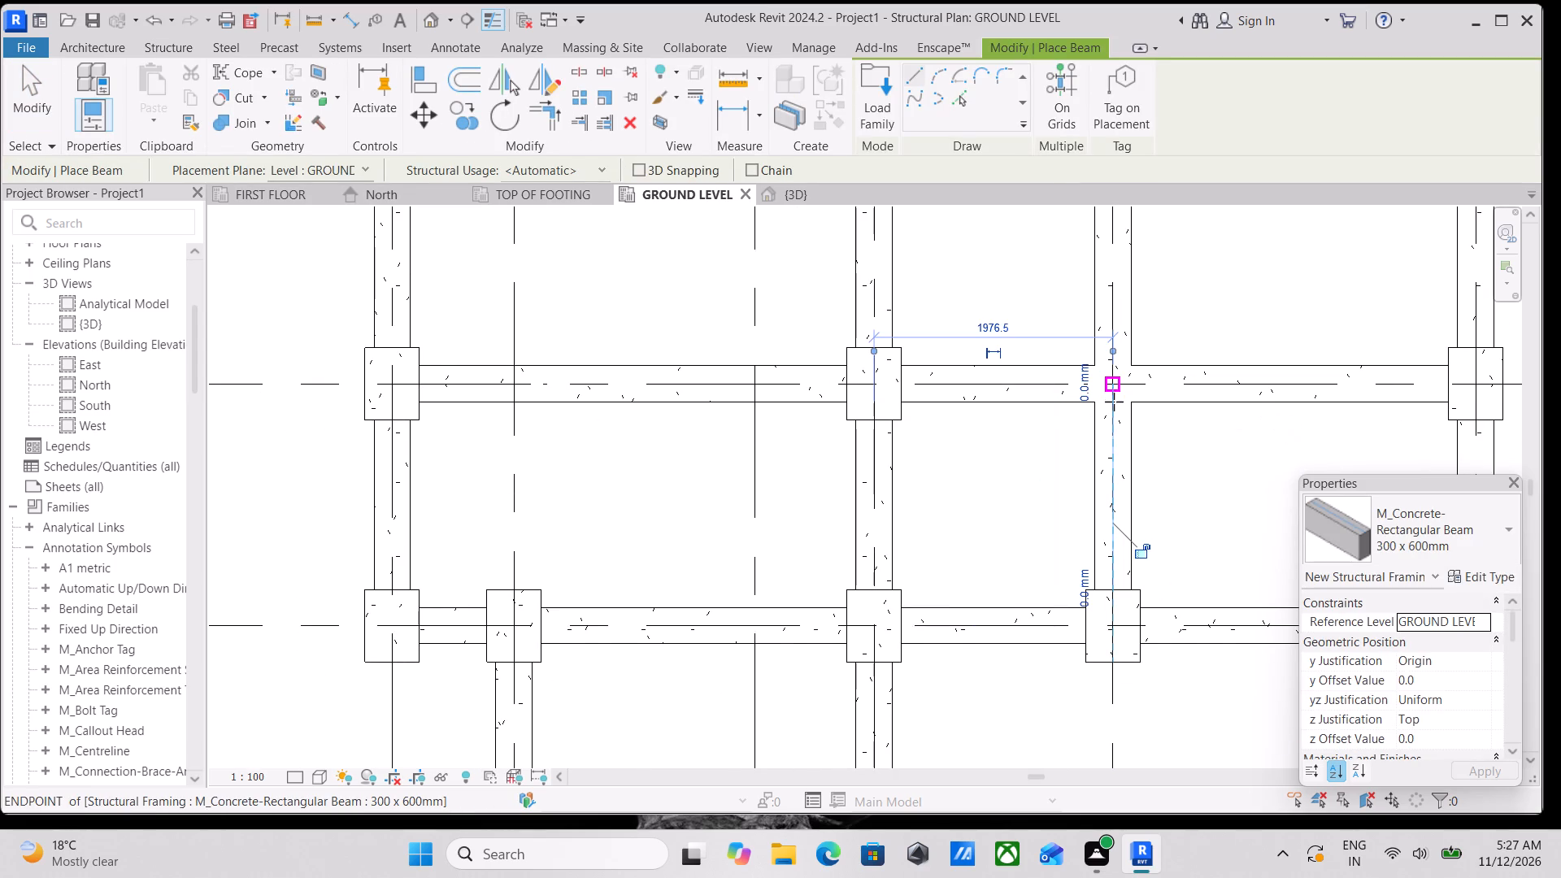
{"action": "key", "text": "Escape"}
Examine the GROUND LEVEL beam layout across the grids to check for spans that still need beams.
{"action": "scroll", "coordinate": [1178, 524], "scroll_direction": "down", "scroll_amount": 5}
{"action": "middle_click_drag", "start_coordinate": [1172, 564], "coordinate": [1163, 485]}
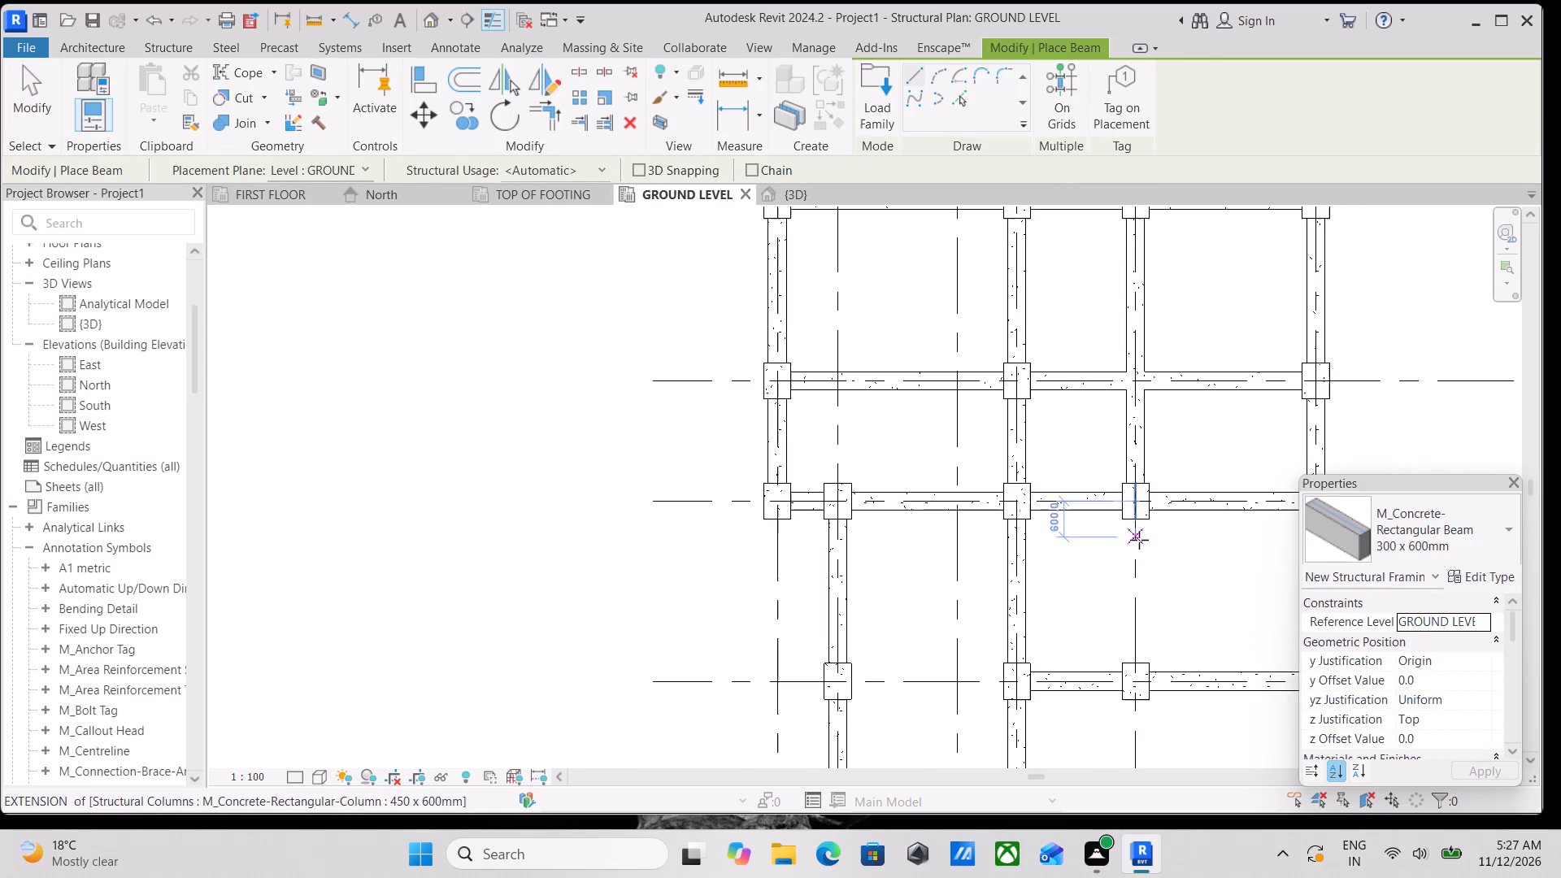
{"action": "scroll", "coordinate": [1151, 504], "scroll_direction": "down", "scroll_amount": 1}
{"action": "middle_click_drag", "start_coordinate": [1154, 498], "coordinate": [1175, 451]}
{"action": "scroll", "coordinate": [1127, 524], "scroll_direction": "down", "scroll_amount": 2}
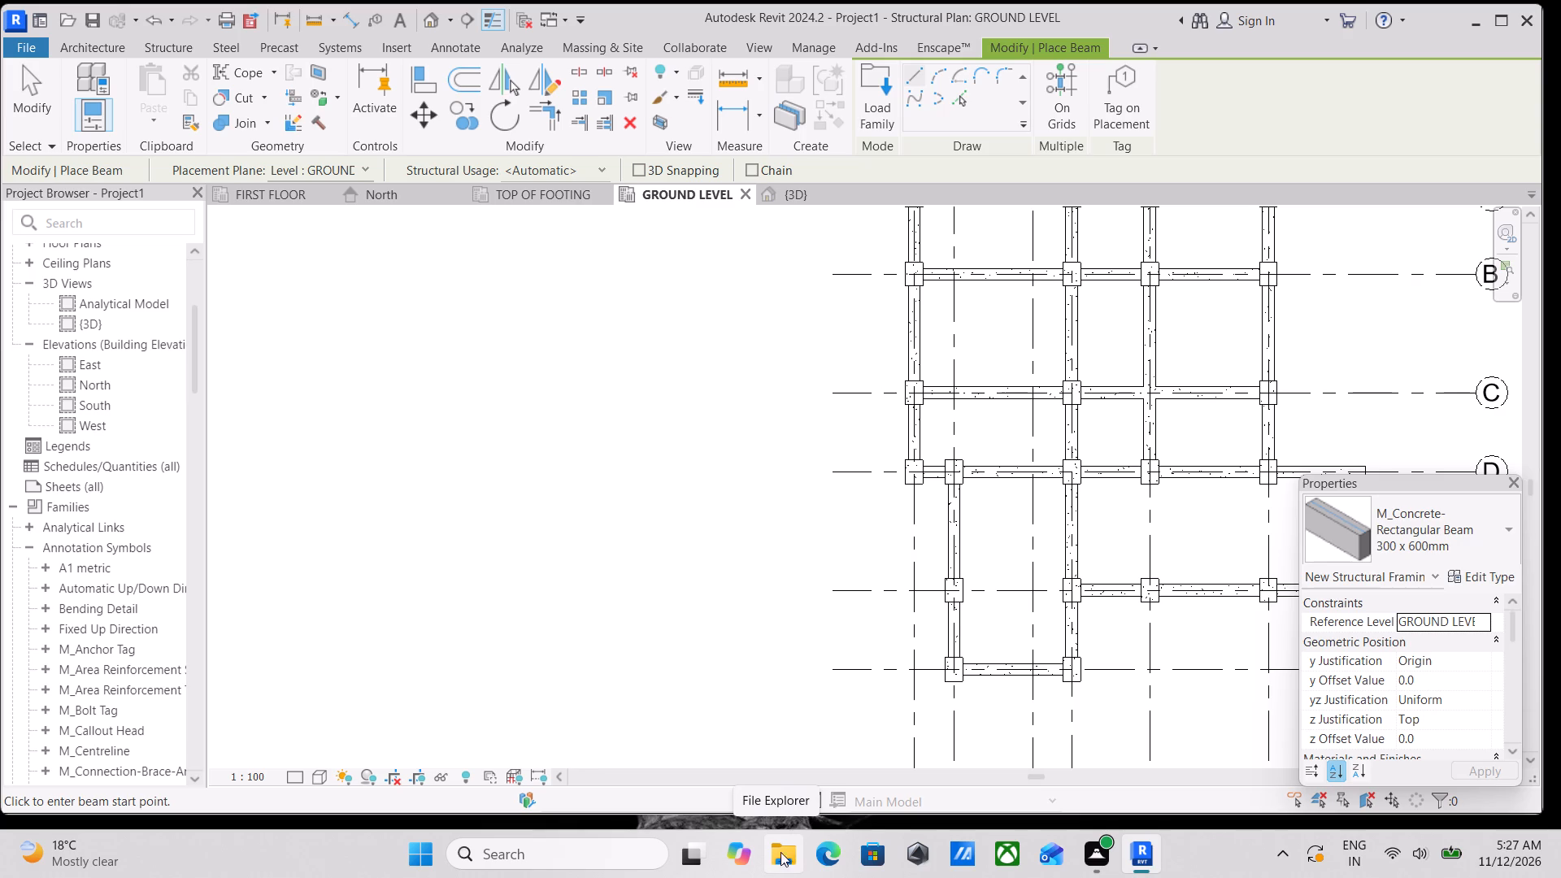
{"action": "key", "text": "Escape"}
{"action": "scroll", "coordinate": [784, 793], "scroll_direction": "down", "scroll_amount": 2}
{"action": "scroll", "coordinate": [859, 686], "scroll_direction": "down", "scroll_amount": 1}
{"action": "middle_click_drag", "start_coordinate": [933, 645], "coordinate": [920, 654]}
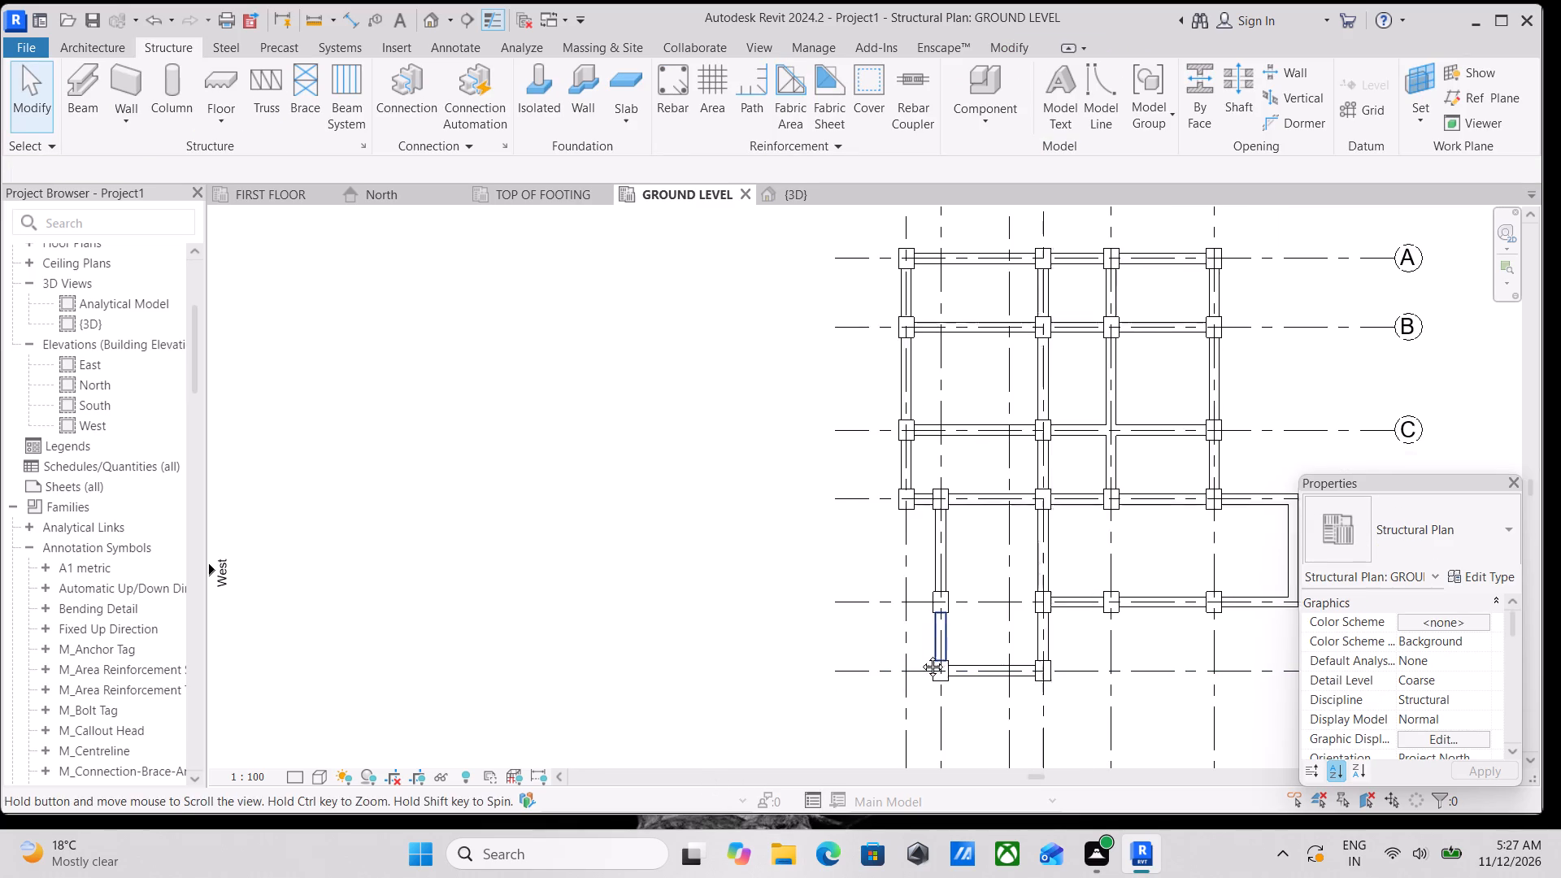
{"action": "middle_click_drag", "start_coordinate": [920, 654], "coordinate": [813, 729]}
{"action": "scroll", "coordinate": [1011, 437], "scroll_direction": "up", "scroll_amount": 2}
{"action": "middle_click_drag", "start_coordinate": [1037, 375], "coordinate": [1163, 330]}
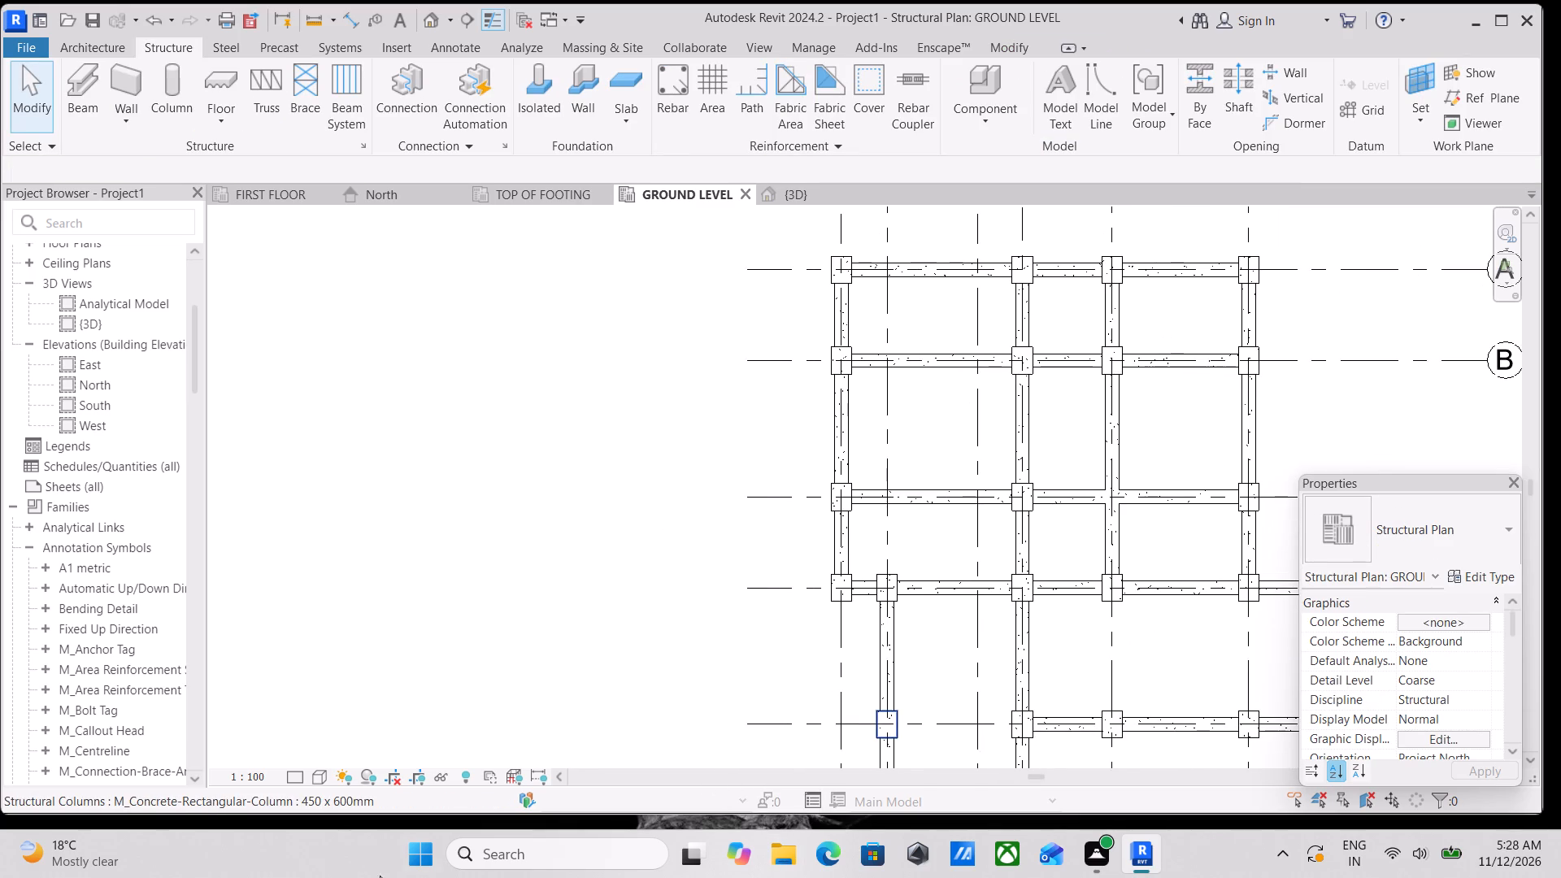
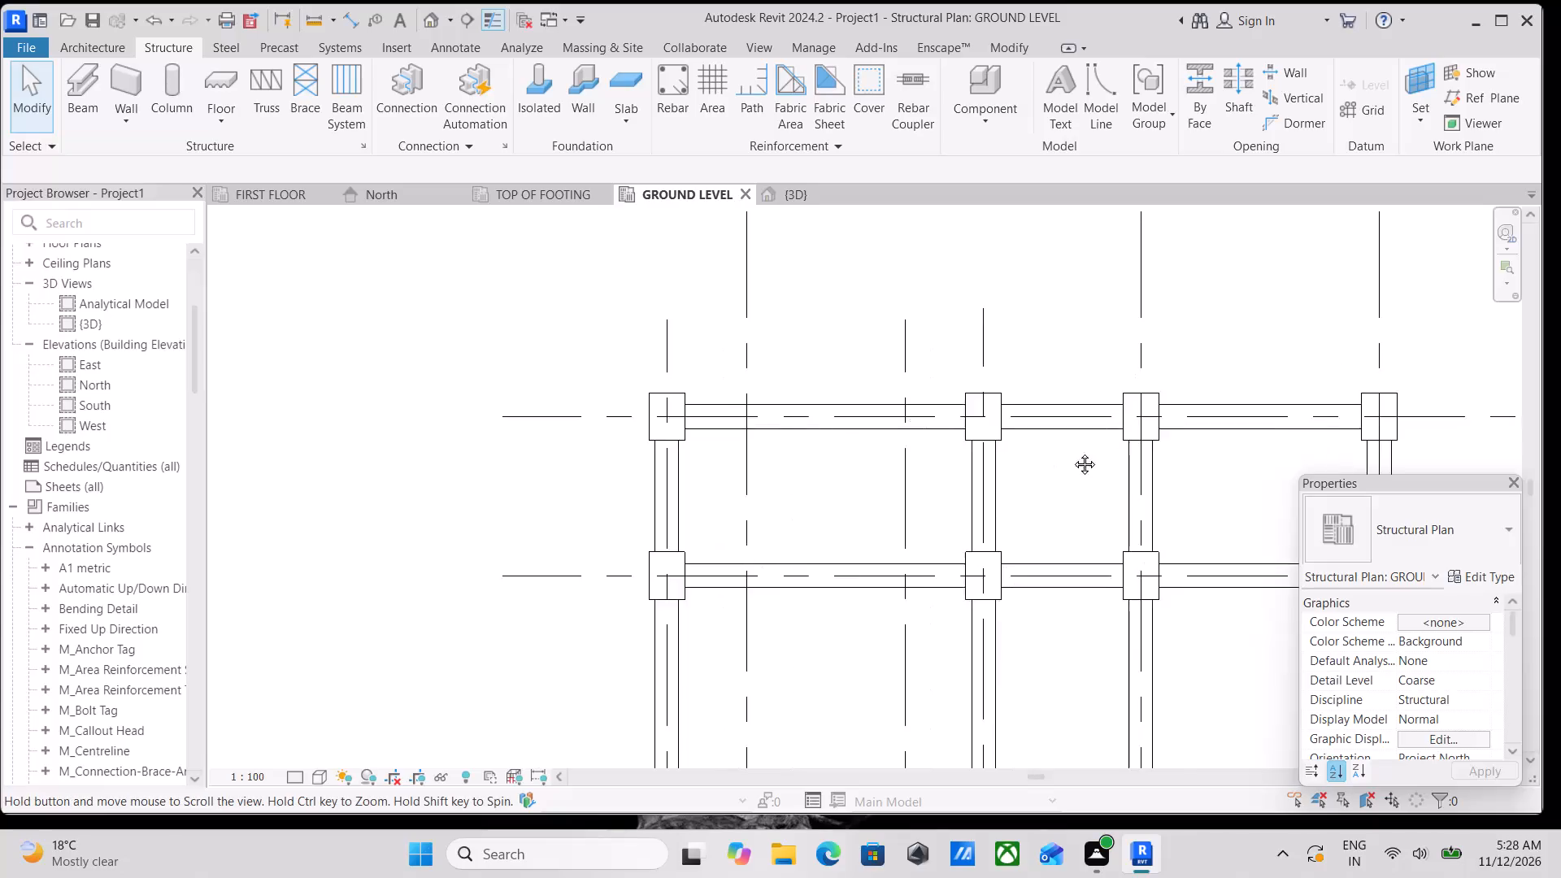
Examine how the beams sit against the columns across the ground level structural plan.
{"action": "scroll", "coordinate": [1008, 571], "scroll_direction": "up", "scroll_amount": 2}
{"action": "scroll", "coordinate": [985, 508], "scroll_direction": "down", "scroll_amount": 2}
{"action": "middle_click_drag", "start_coordinate": [985, 508], "coordinate": [1005, 591]}
{"action": "middle_click_drag", "start_coordinate": [958, 475], "coordinate": [1007, 502]}
{"action": "scroll", "coordinate": [872, 531], "scroll_direction": "up", "scroll_amount": 1}
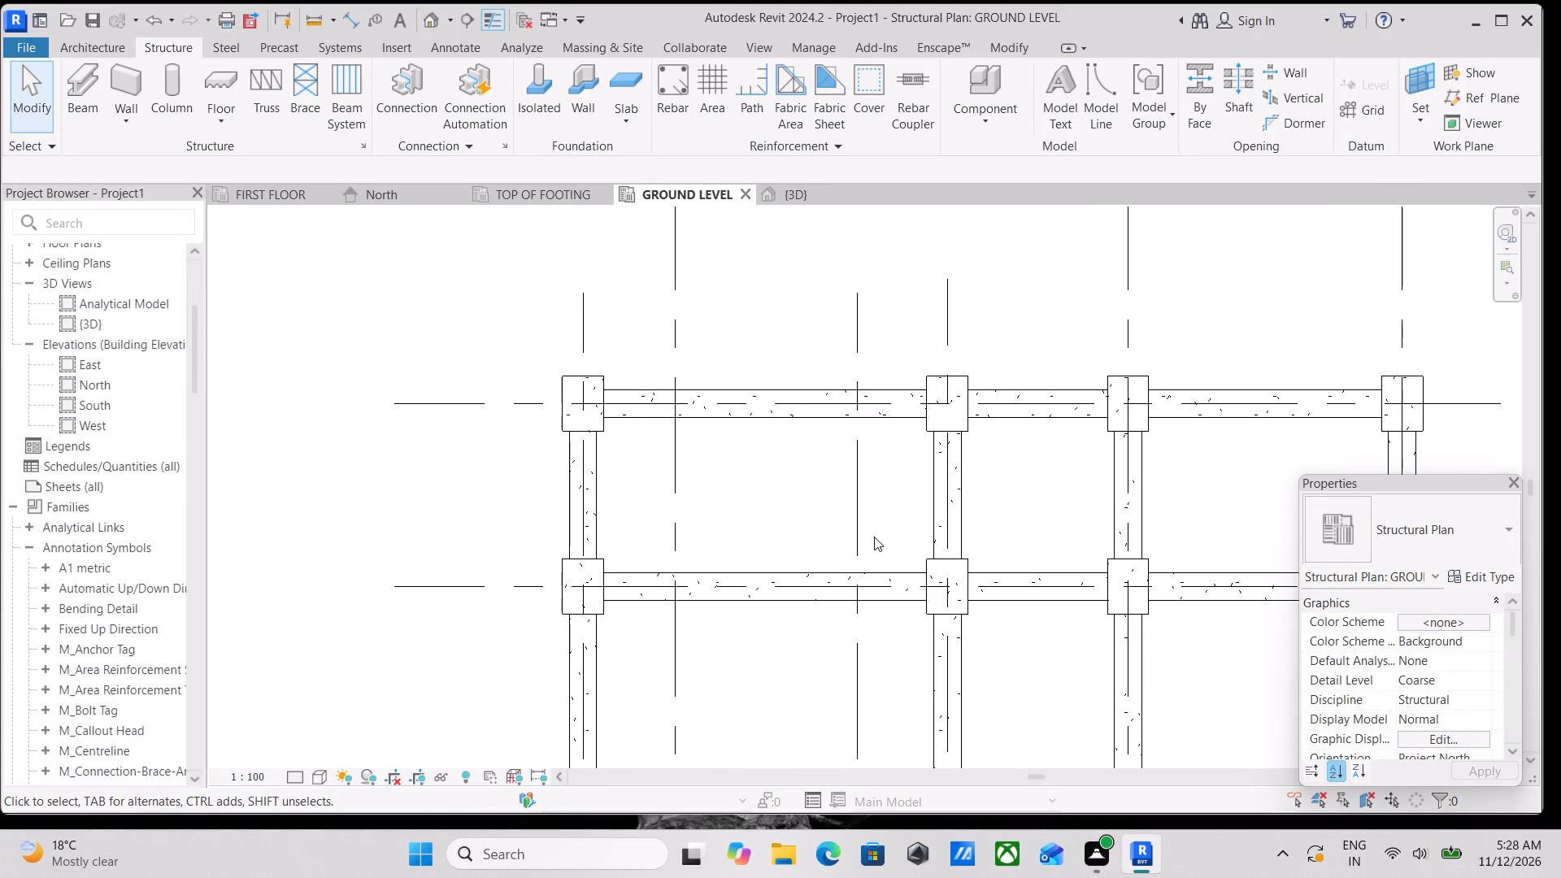
{"action": "scroll", "coordinate": [872, 480], "scroll_direction": "up", "scroll_amount": 3}
{"action": "scroll", "coordinate": [869, 457], "scroll_direction": "down", "scroll_amount": 2}
{"action": "middle_click_drag", "start_coordinate": [872, 460], "coordinate": [965, 571]}
{"action": "scroll", "coordinate": [963, 549], "scroll_direction": "up", "scroll_amount": 2}
{"action": "middle_click_drag", "start_coordinate": [924, 469], "coordinate": [1022, 310]}
{"action": "scroll", "coordinate": [1023, 307], "scroll_direction": "up", "scroll_amount": 1}
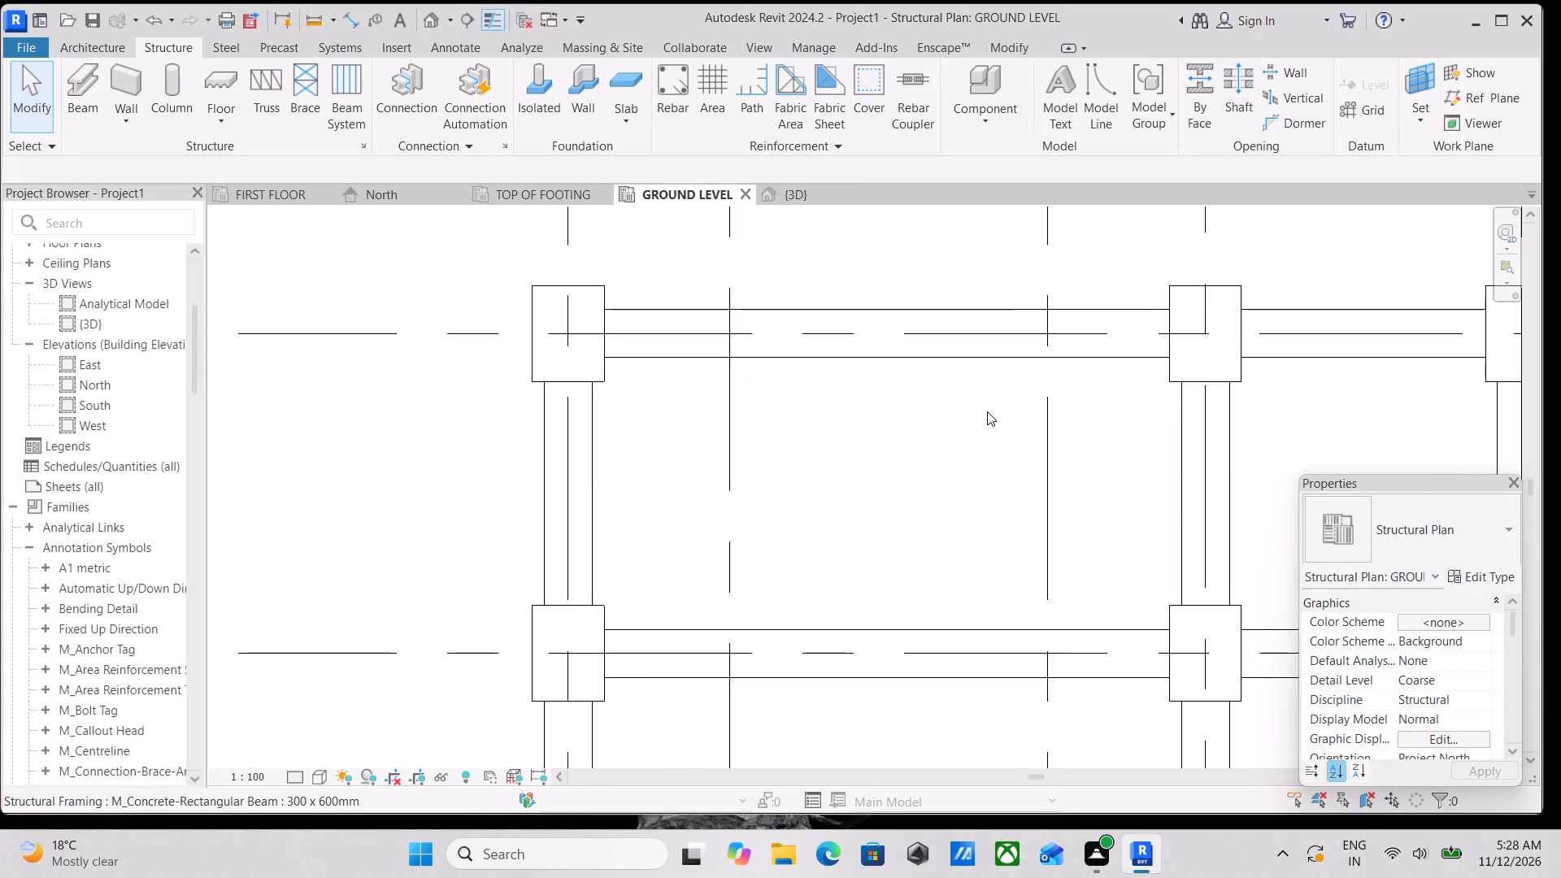
{"action": "scroll", "coordinate": [963, 444], "scroll_direction": "down", "scroll_amount": 3}
{"action": "middle_click_drag", "start_coordinate": [963, 442], "coordinate": [989, 323]}
{"action": "scroll", "coordinate": [989, 323], "scroll_direction": "up", "scroll_amount": 1}
{"action": "scroll", "coordinate": [806, 437], "scroll_direction": "down", "scroll_amount": 3}
{"action": "middle_click_drag", "start_coordinate": [789, 431], "coordinate": [876, 319]}
{"action": "scroll", "coordinate": [870, 330], "scroll_direction": "up", "scroll_amount": 1}
{"action": "scroll", "coordinate": [941, 427], "scroll_direction": "down", "scroll_amount": 3}
{"action": "middle_click_drag", "start_coordinate": [946, 401], "coordinate": [961, 332]}
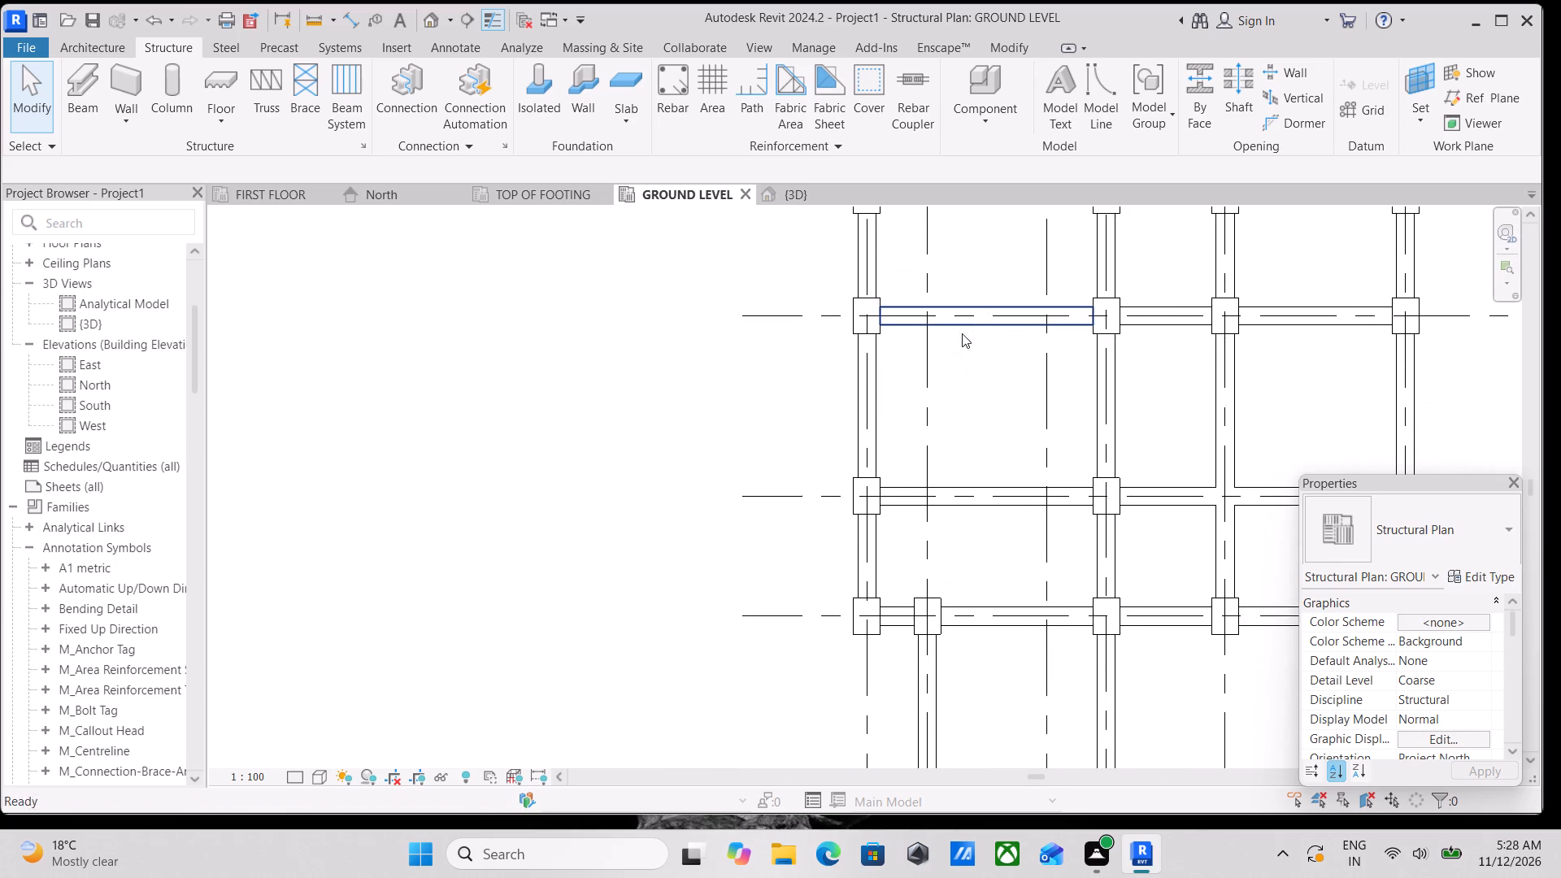
{"action": "middle_click_drag", "start_coordinate": [1039, 406], "coordinate": [963, 459]}
{"action": "middle_click_drag", "start_coordinate": [1137, 264], "coordinate": [1084, 324]}
{"action": "scroll", "coordinate": [1028, 319], "scroll_direction": "up", "scroll_amount": 2}
{"action": "middle_click_drag", "start_coordinate": [1078, 293], "coordinate": [1055, 326]}
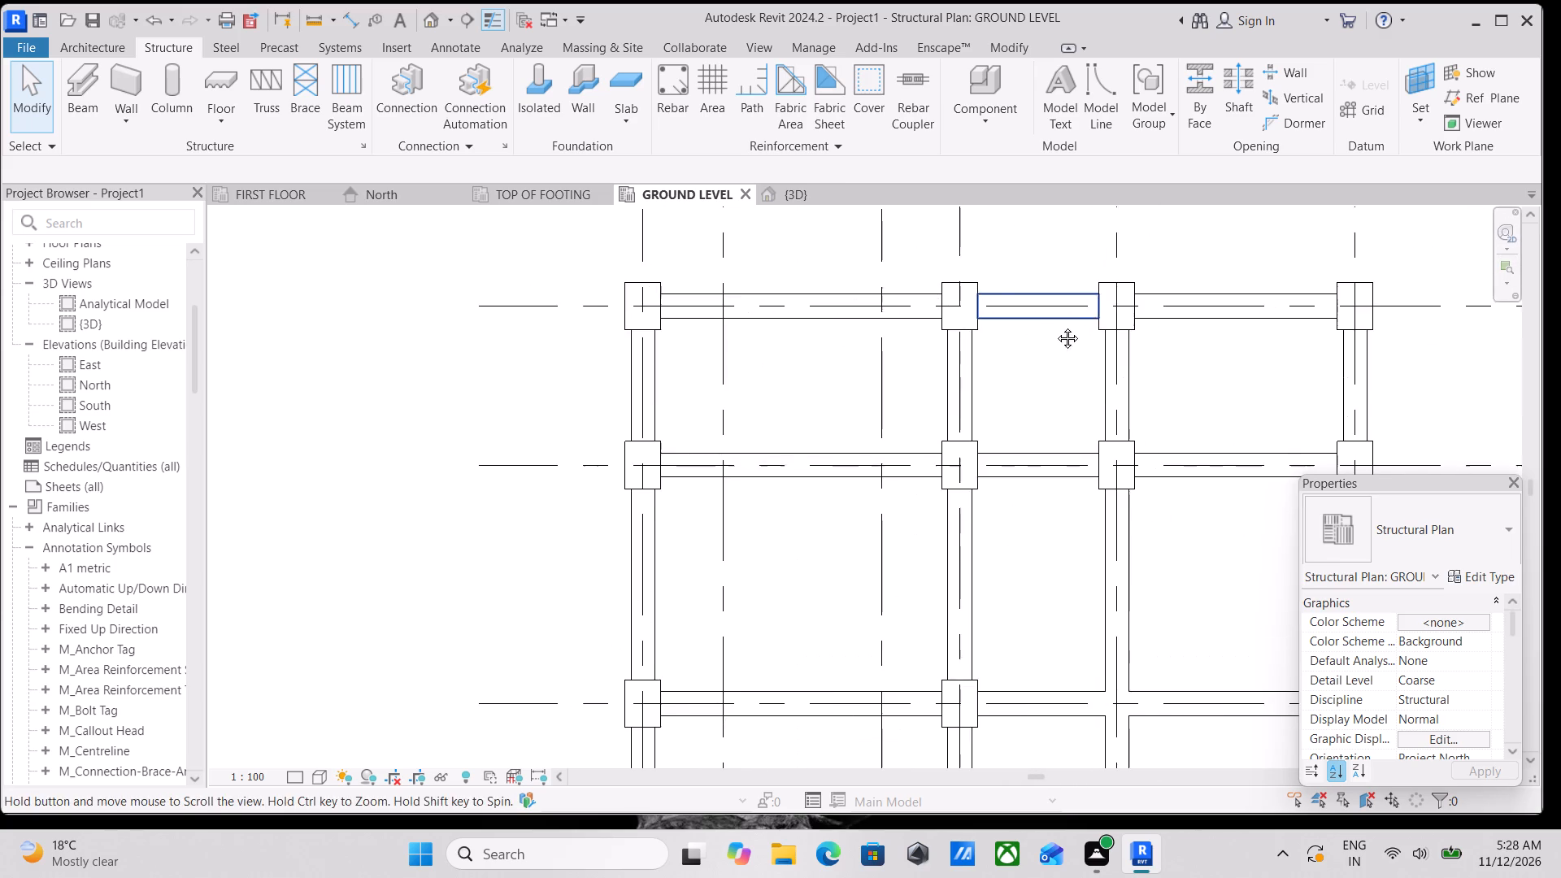
{"action": "middle_click_drag", "start_coordinate": [1055, 326], "coordinate": [1032, 378]}
Align the three beams of the plan's top row flush with the upper outer face of their columns.
{"action": "key", "text": "a"}
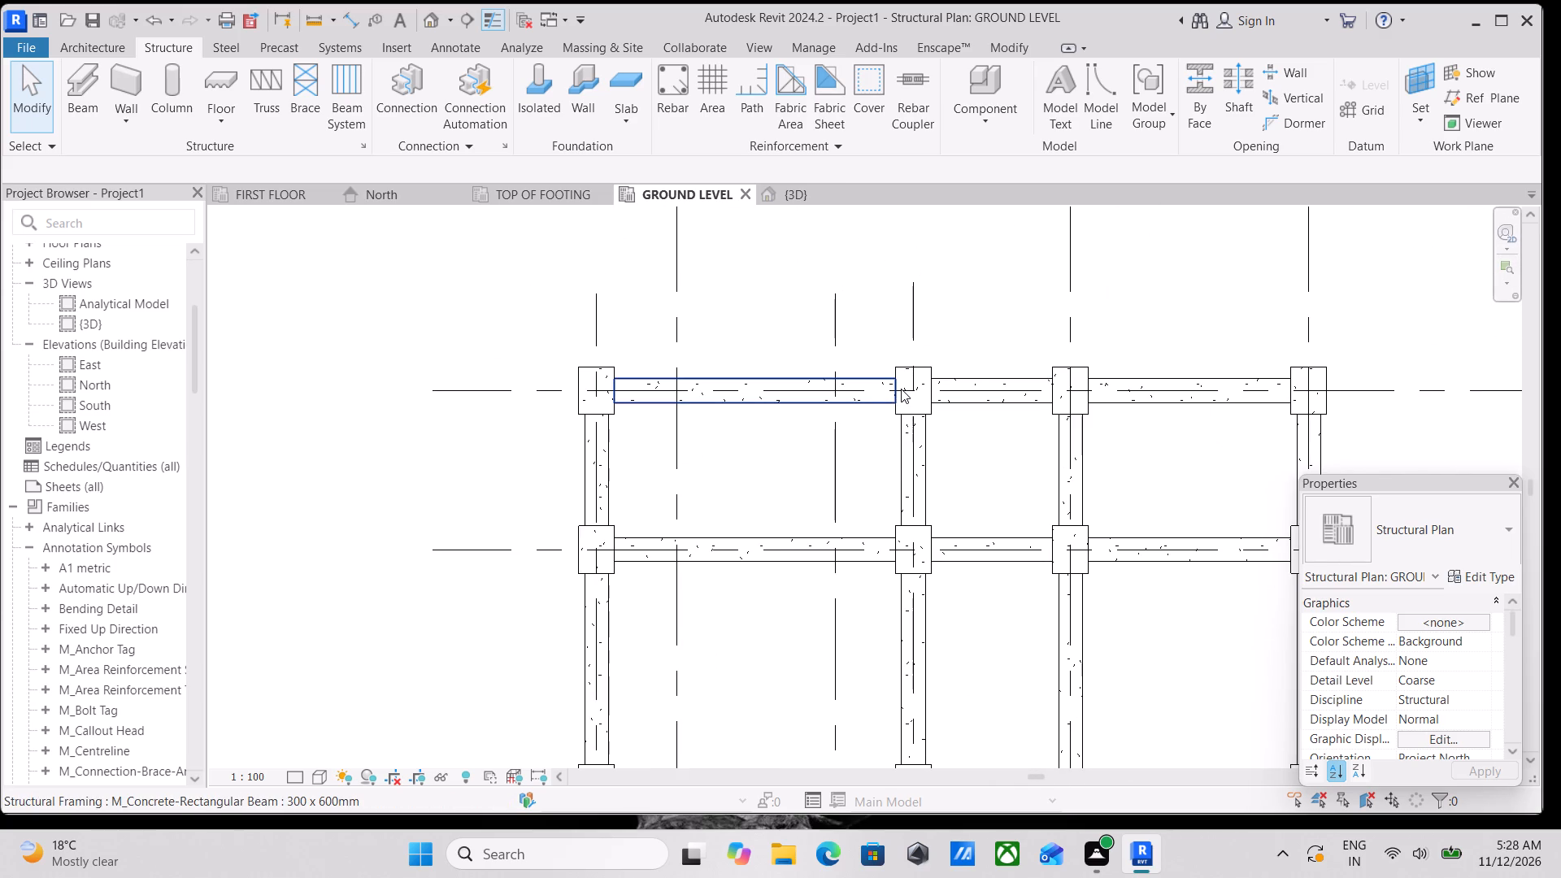
{"action": "key", "text": "l"}
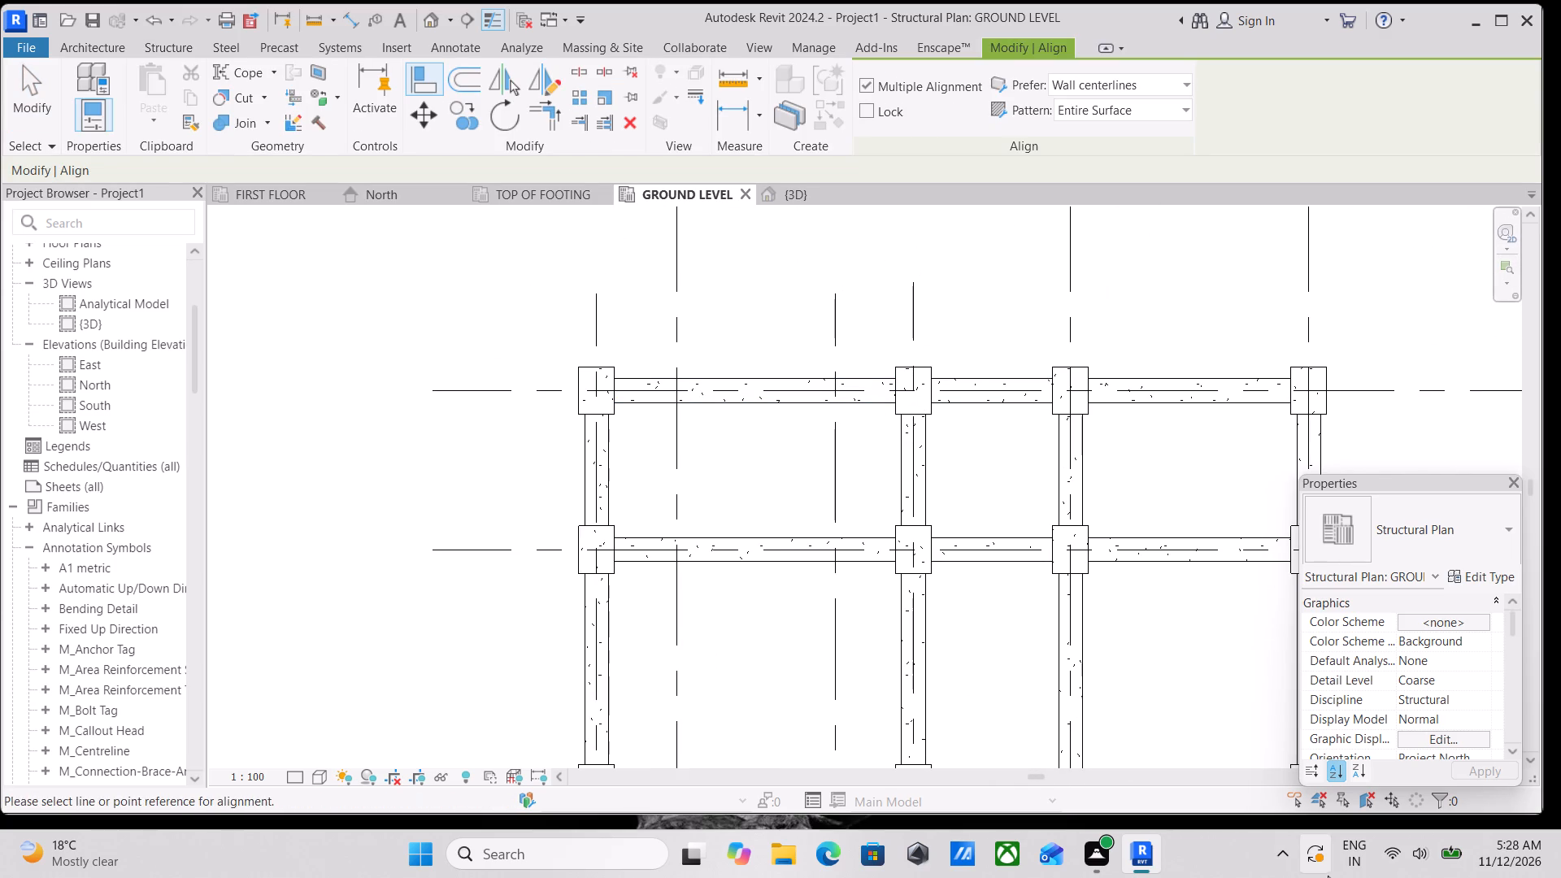
{"action": "scroll", "coordinate": [1301, 382], "scroll_direction": "up", "scroll_amount": 2}
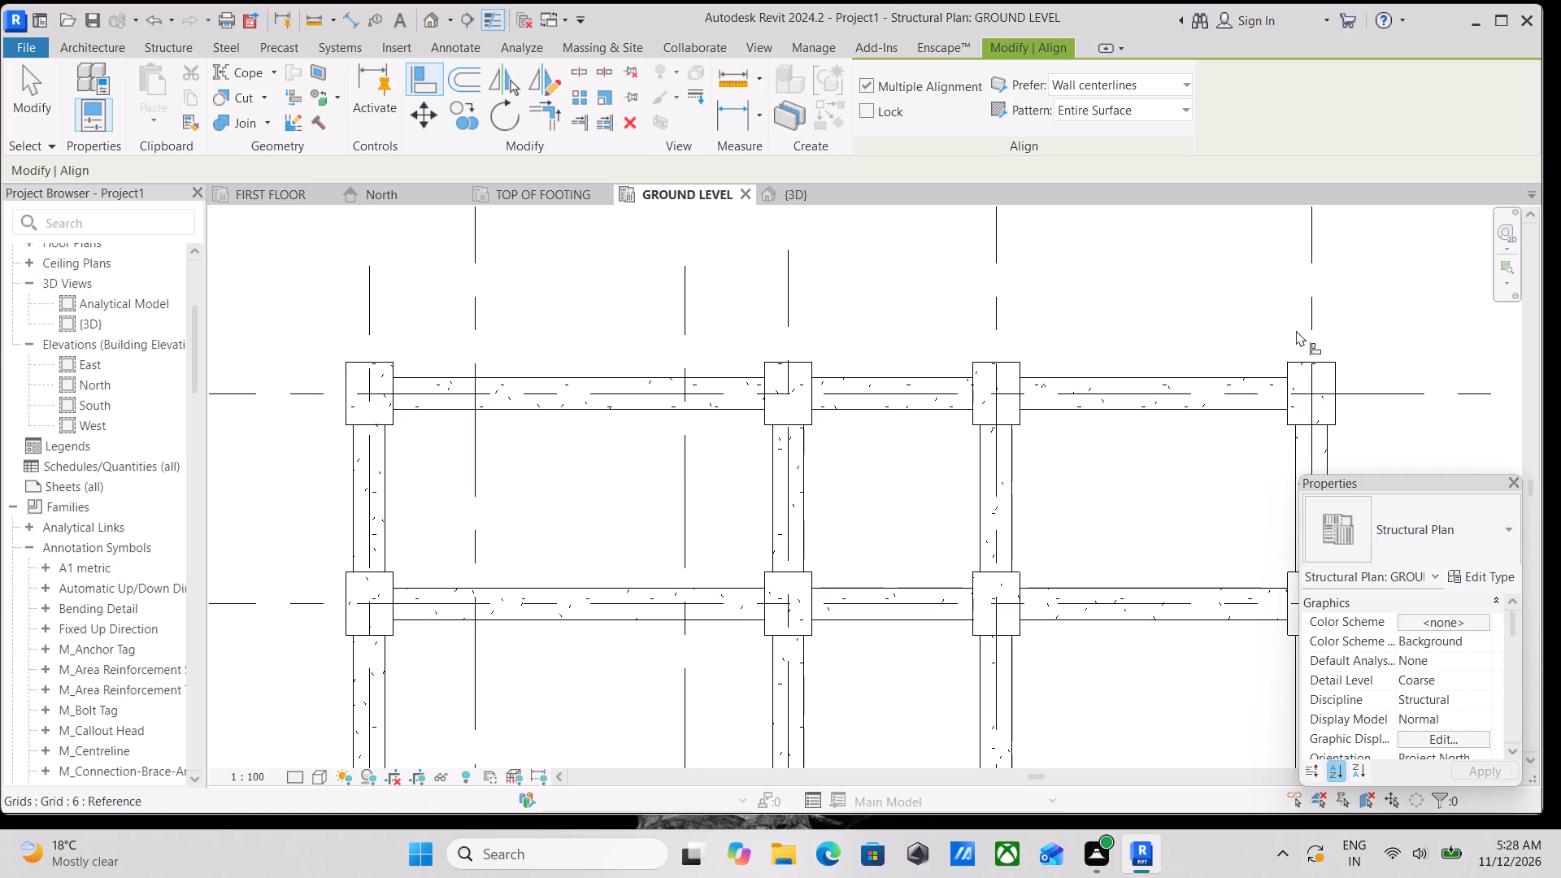
{"action": "scroll", "coordinate": [1299, 335], "scroll_direction": "up", "scroll_amount": 6}
{"action": "left_click", "coordinate": [1303, 374]}
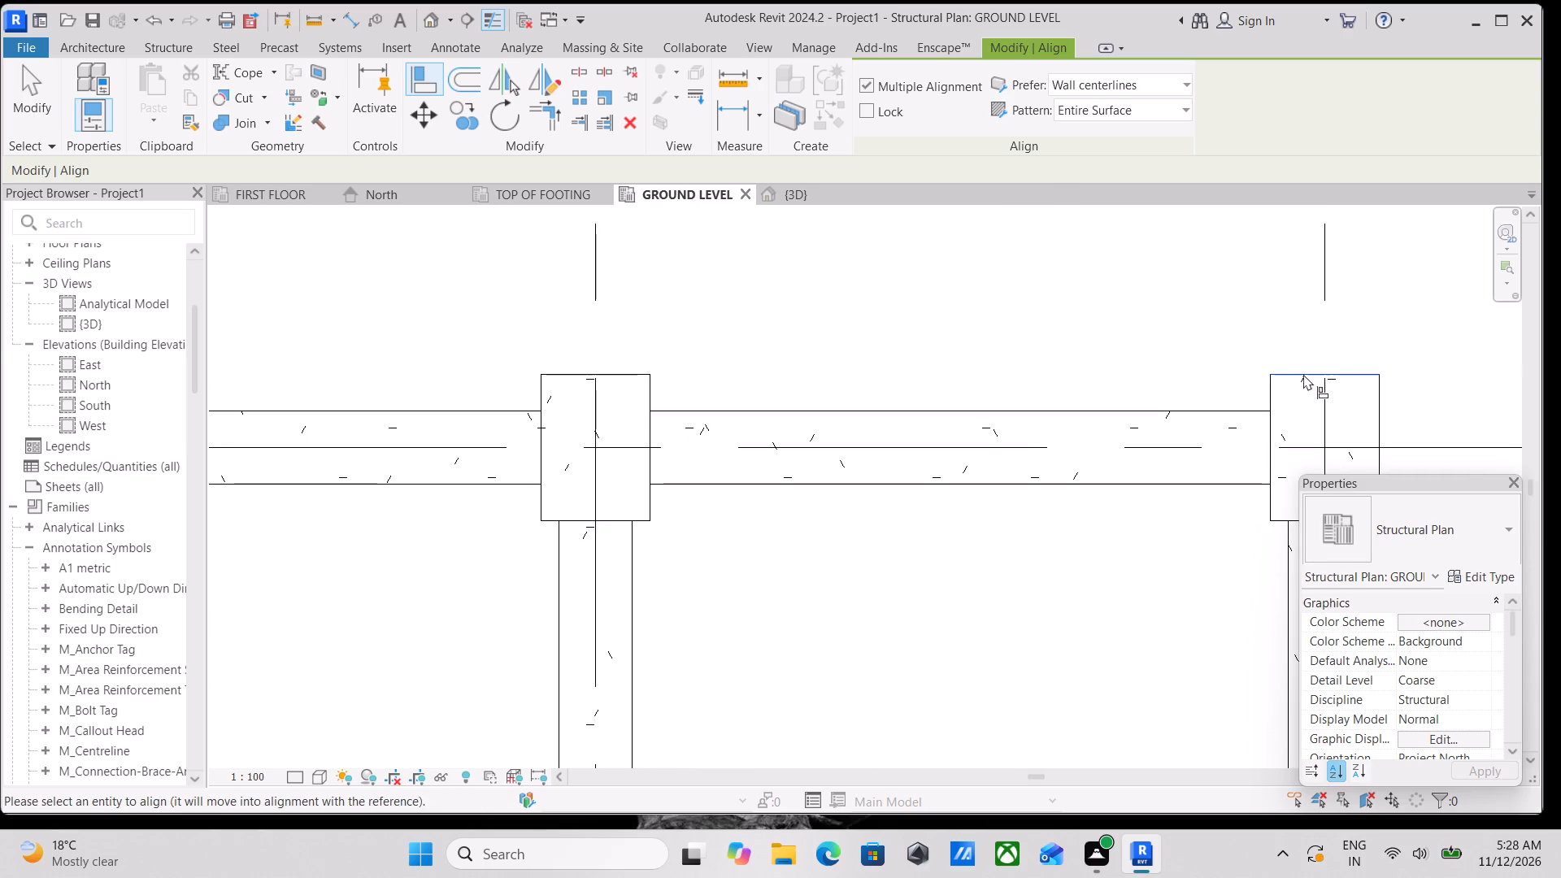
{"action": "left_click", "coordinate": [1107, 409]}
{"action": "scroll", "coordinate": [1106, 408], "scroll_direction": "down", "scroll_amount": 1}
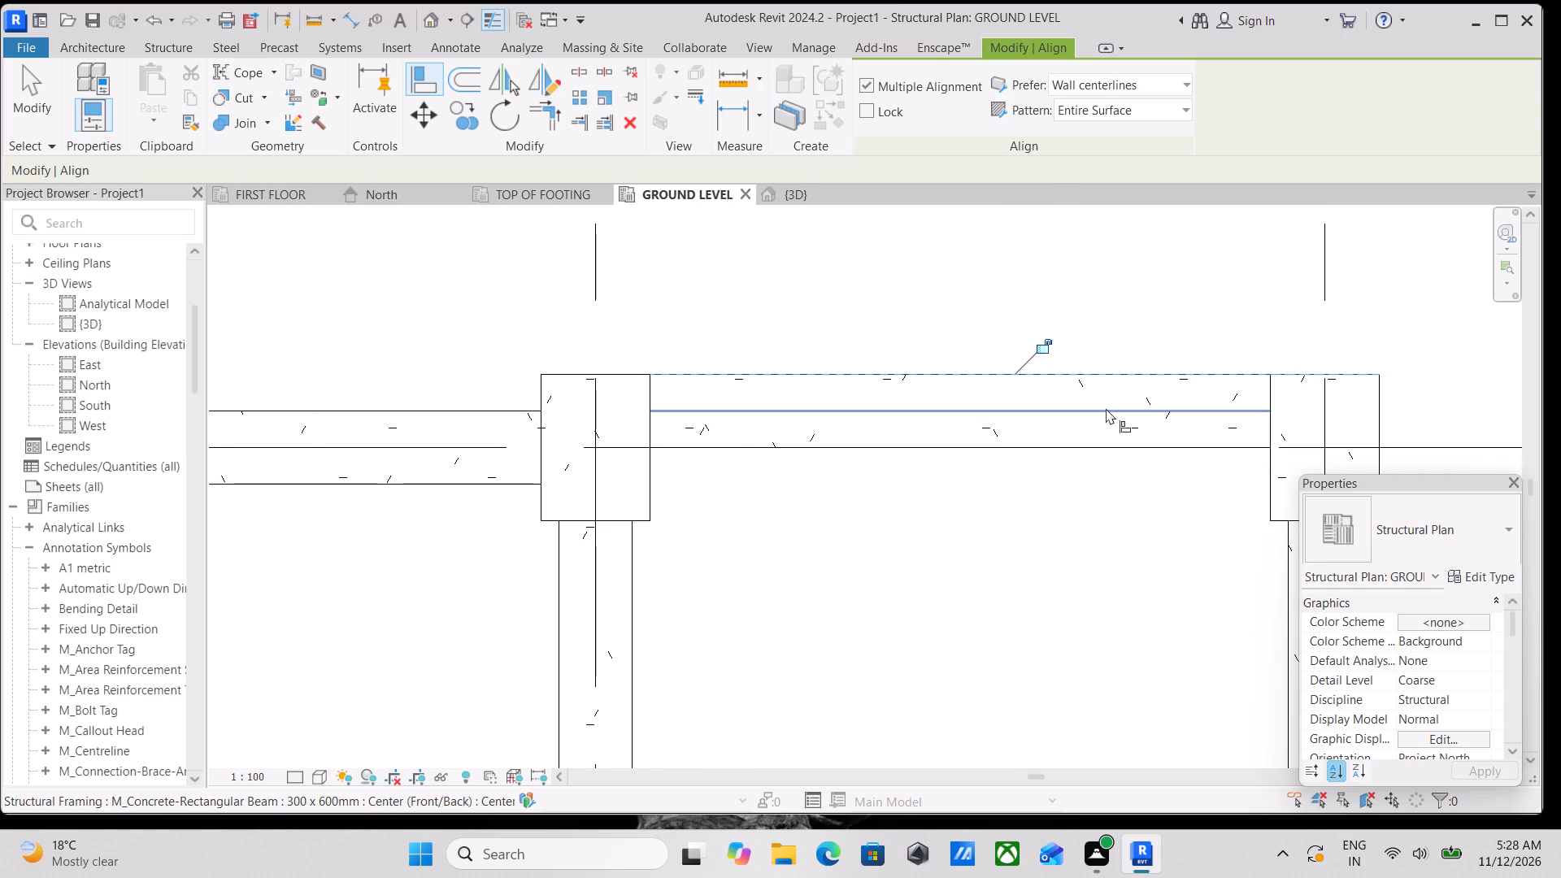
{"action": "scroll", "coordinate": [1050, 443], "scroll_direction": "down", "scroll_amount": 1}
{"action": "middle_click_drag", "start_coordinate": [1024, 500], "coordinate": [1267, 448]}
{"action": "middle_click_drag", "start_coordinate": [918, 390], "coordinate": [1312, 459]}
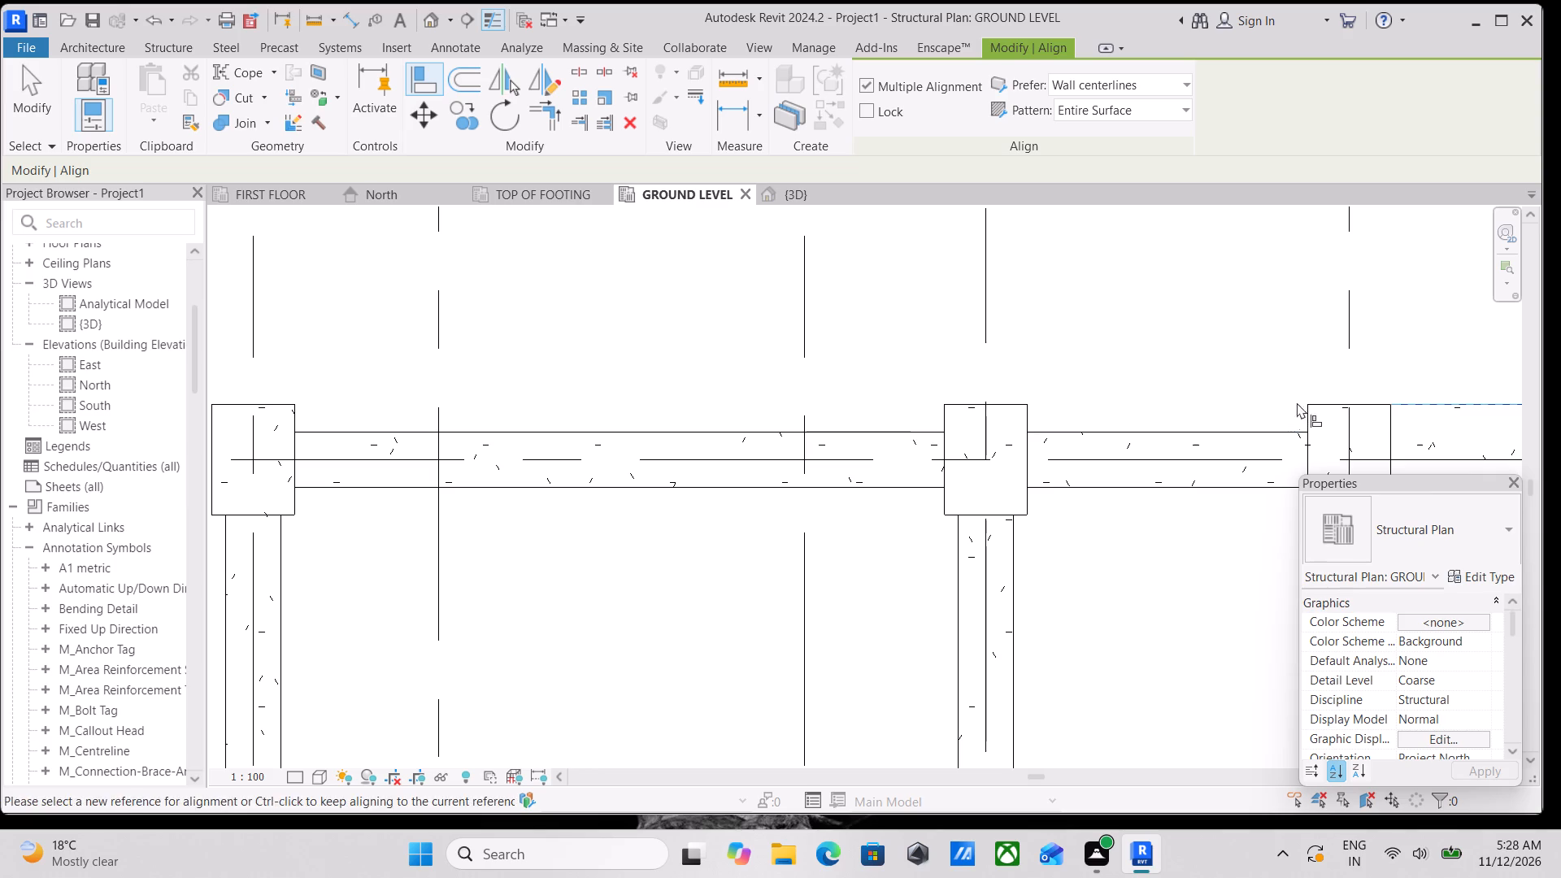
{"action": "left_click", "coordinate": [1329, 401]}
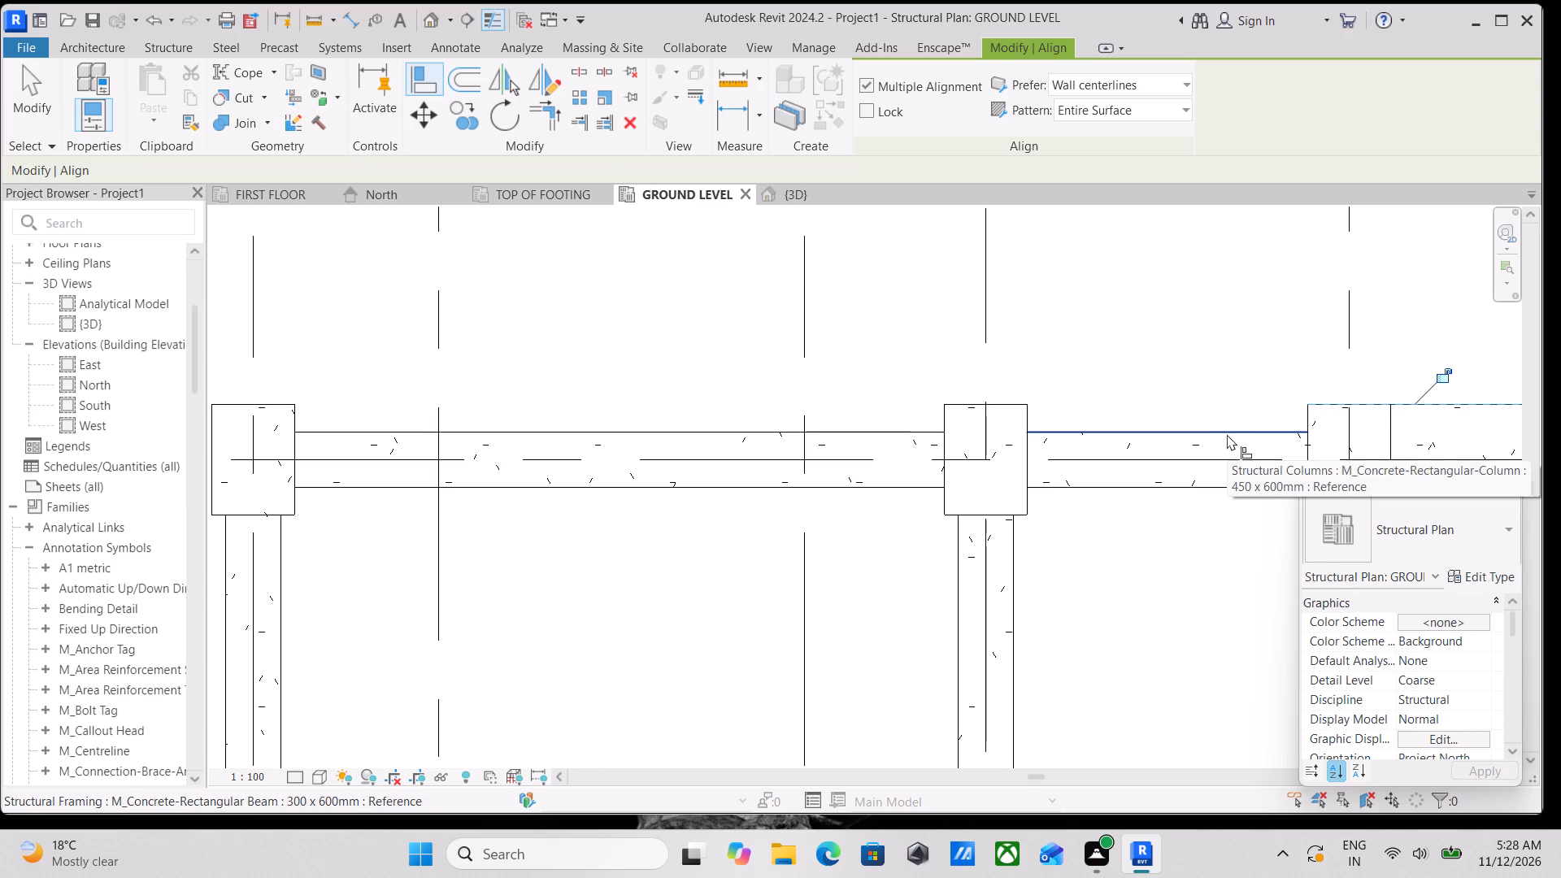
{"action": "left_click", "coordinate": [1228, 434]}
{"action": "scroll", "coordinate": [1228, 432], "scroll_direction": "down", "scroll_amount": 3}
{"action": "middle_click_drag", "start_coordinate": [1167, 450], "coordinate": [1239, 424]}
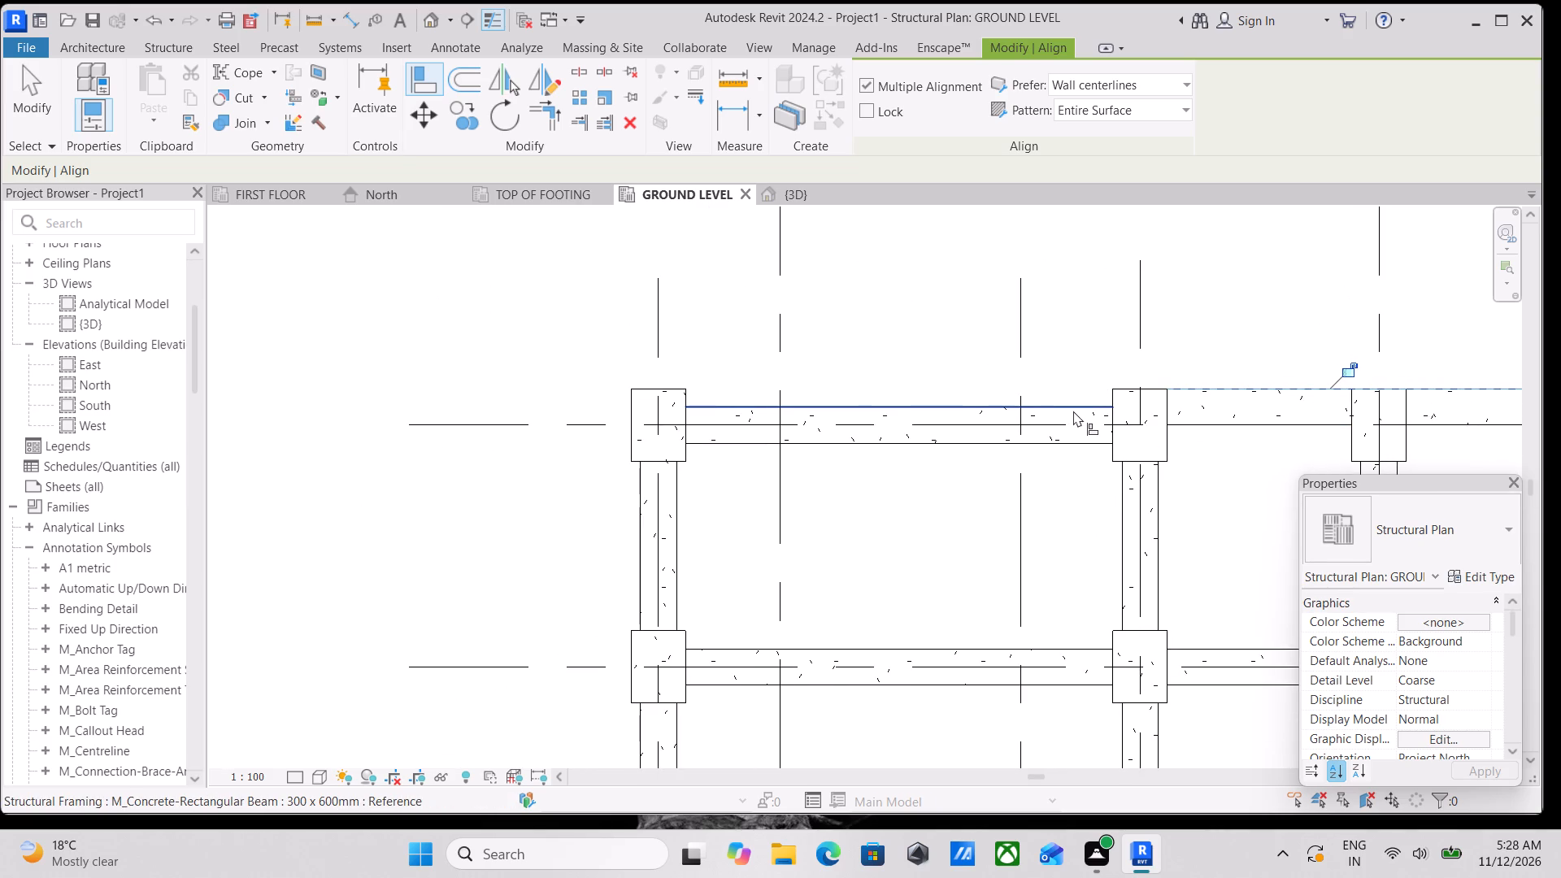
{"action": "left_click", "coordinate": [1073, 409]}
{"action": "scroll", "coordinate": [1073, 407], "scroll_direction": "down", "scroll_amount": 2}
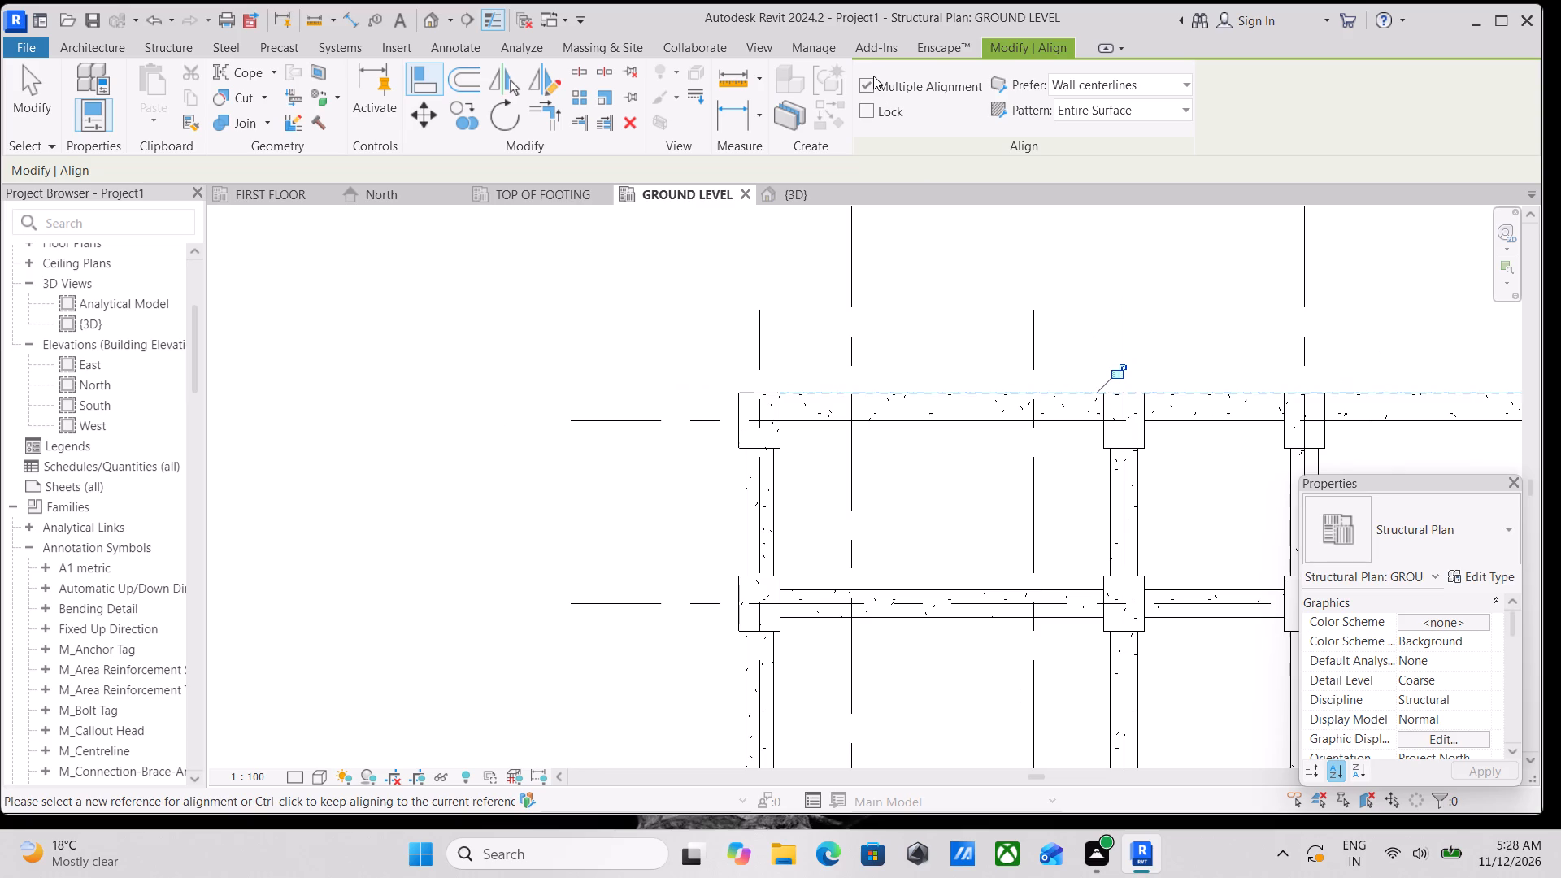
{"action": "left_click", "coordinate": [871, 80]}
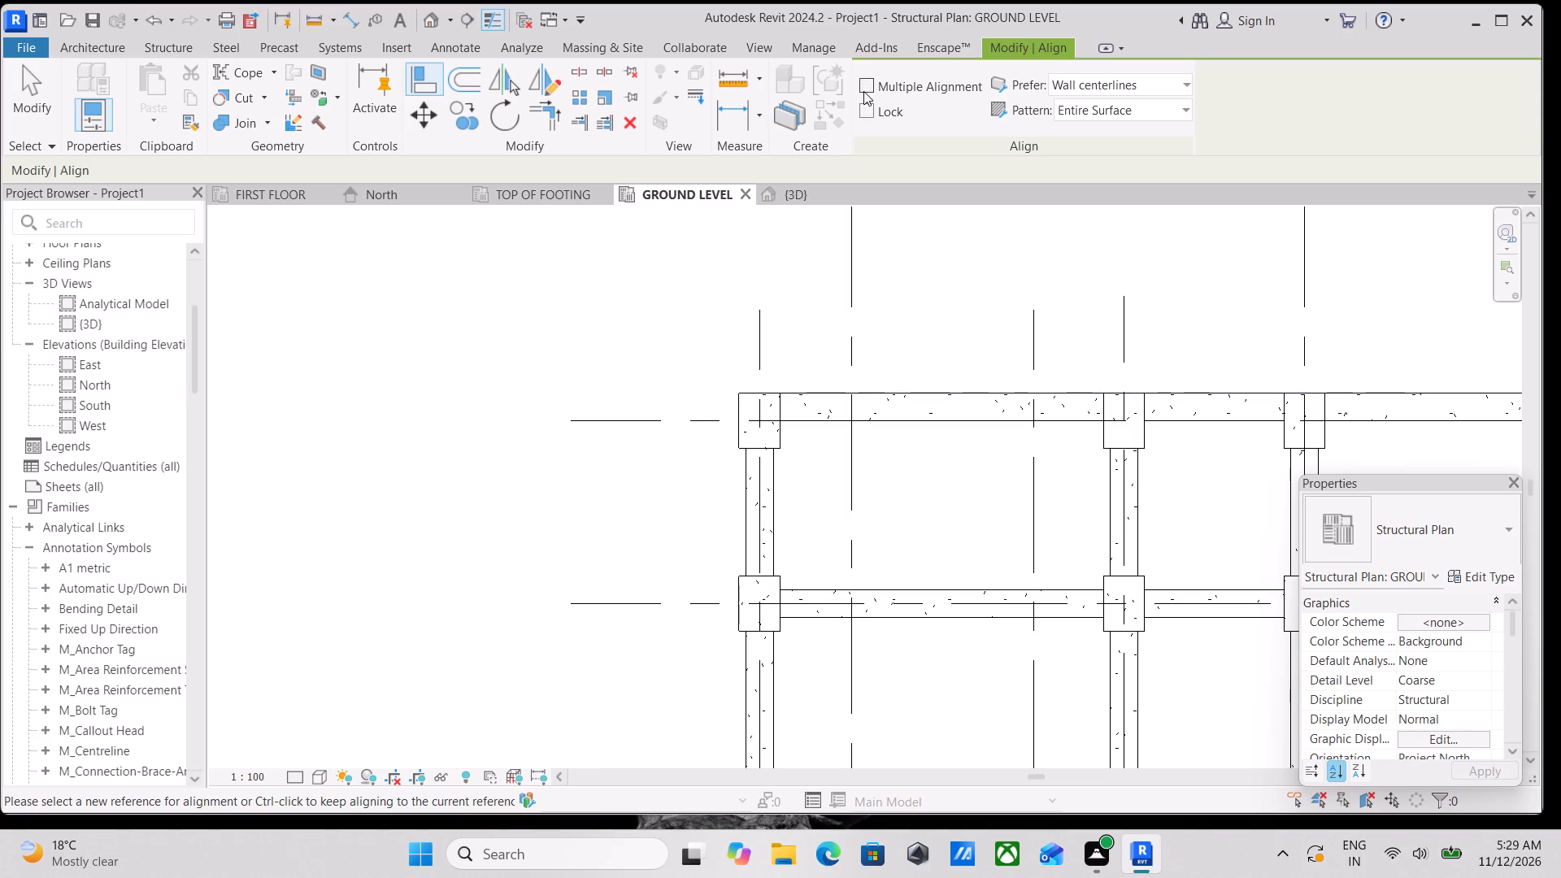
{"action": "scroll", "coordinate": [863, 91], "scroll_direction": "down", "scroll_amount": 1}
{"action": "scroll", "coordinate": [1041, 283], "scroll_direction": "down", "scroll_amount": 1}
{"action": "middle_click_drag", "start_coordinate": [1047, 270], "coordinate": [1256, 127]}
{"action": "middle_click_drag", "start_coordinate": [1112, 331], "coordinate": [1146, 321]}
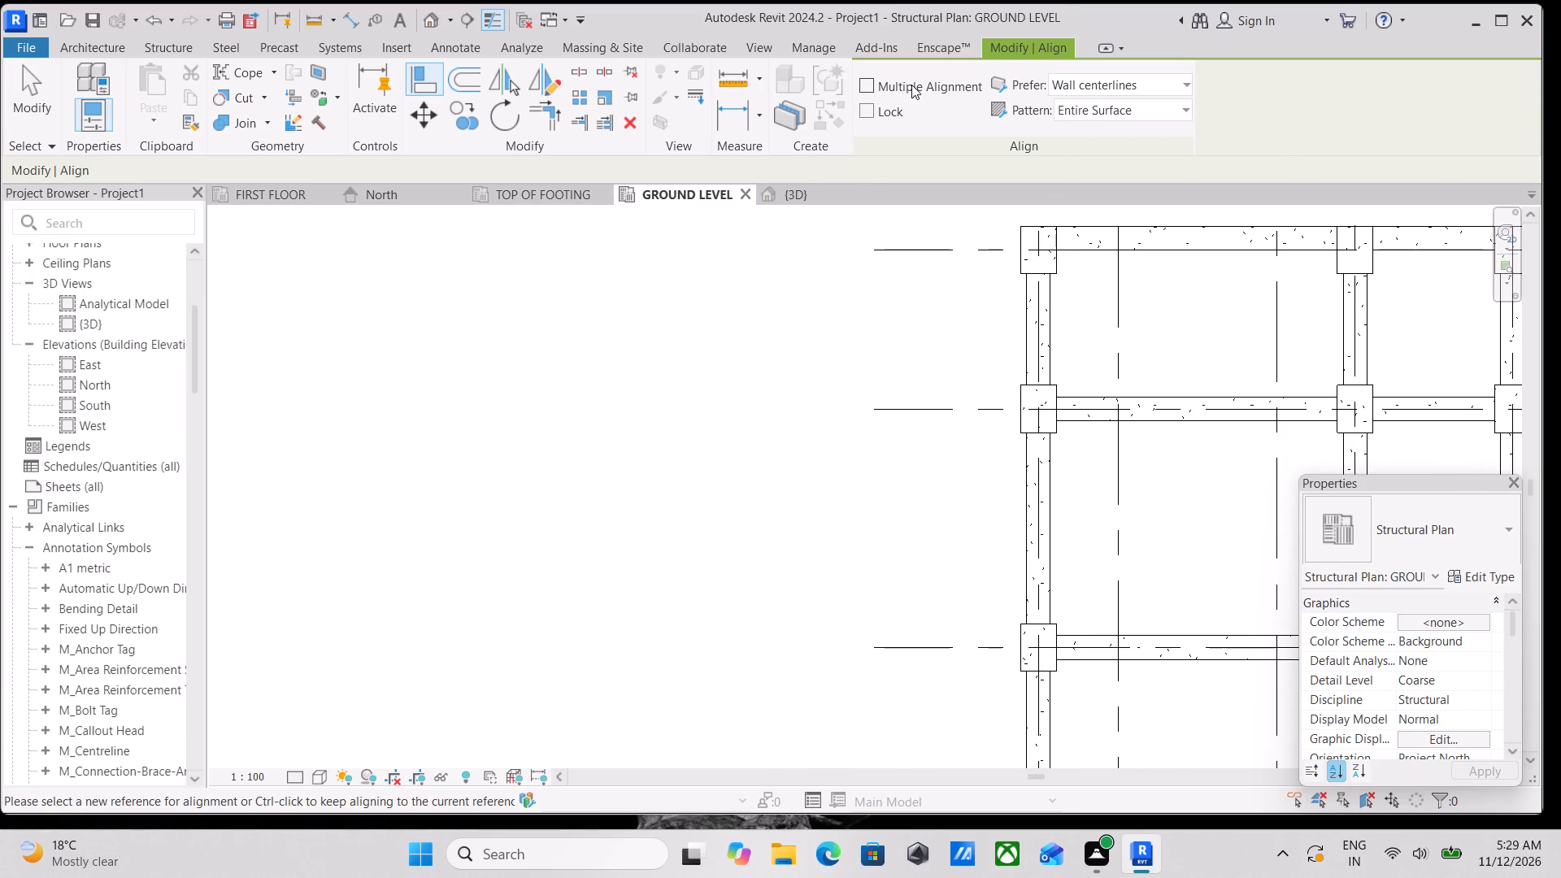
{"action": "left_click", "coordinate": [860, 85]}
Using multiple alignment, align the three beams along the leftmost column line flush with the columns' outer left face.
{"action": "scroll", "coordinate": [973, 278], "scroll_direction": "up", "scroll_amount": 3}
{"action": "scroll", "coordinate": [1081, 295], "scroll_direction": "up", "scroll_amount": 1}
{"action": "middle_click_drag", "start_coordinate": [1081, 295], "coordinate": [970, 397]}
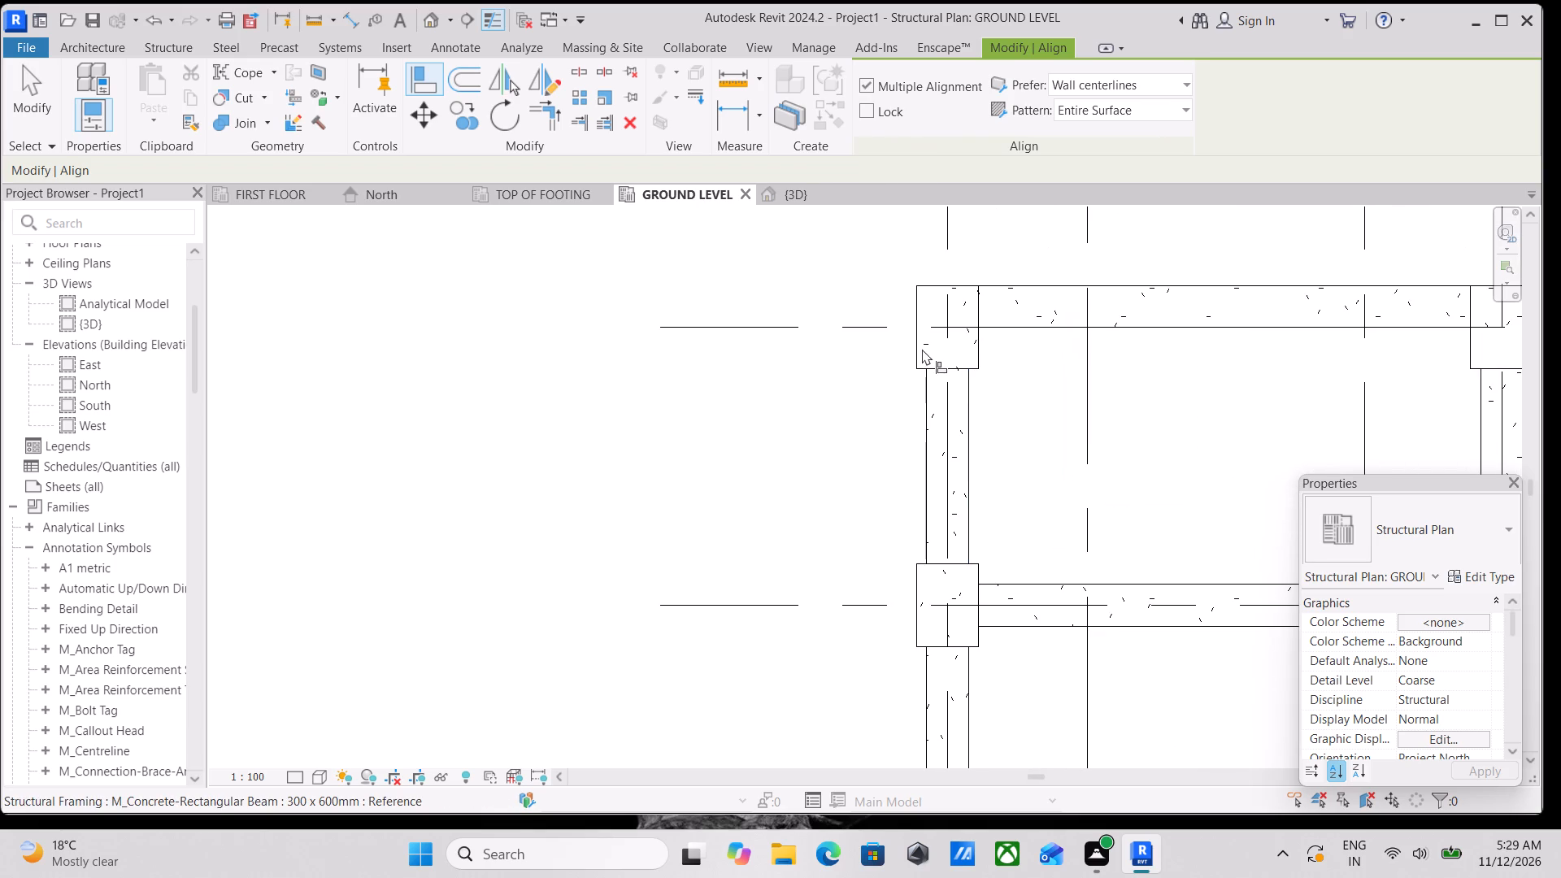
{"action": "left_click", "coordinate": [917, 342]}
{"action": "middle_click_drag", "start_coordinate": [969, 398], "coordinate": [1016, 341]}
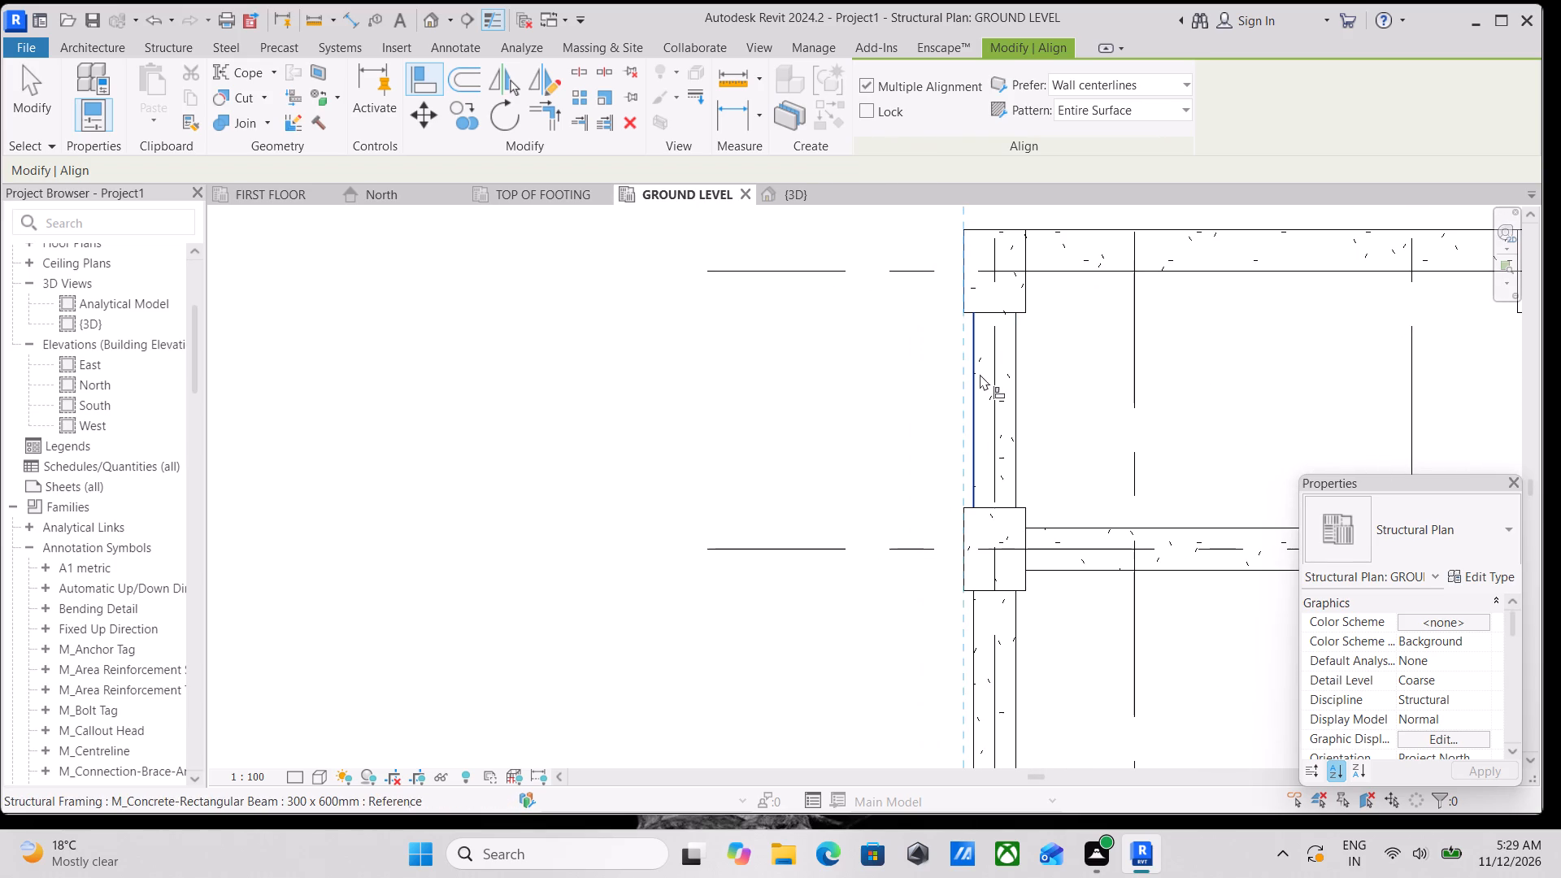
{"action": "left_click", "coordinate": [980, 374]}
{"action": "middle_click_drag", "start_coordinate": [983, 373], "coordinate": [1022, 312]}
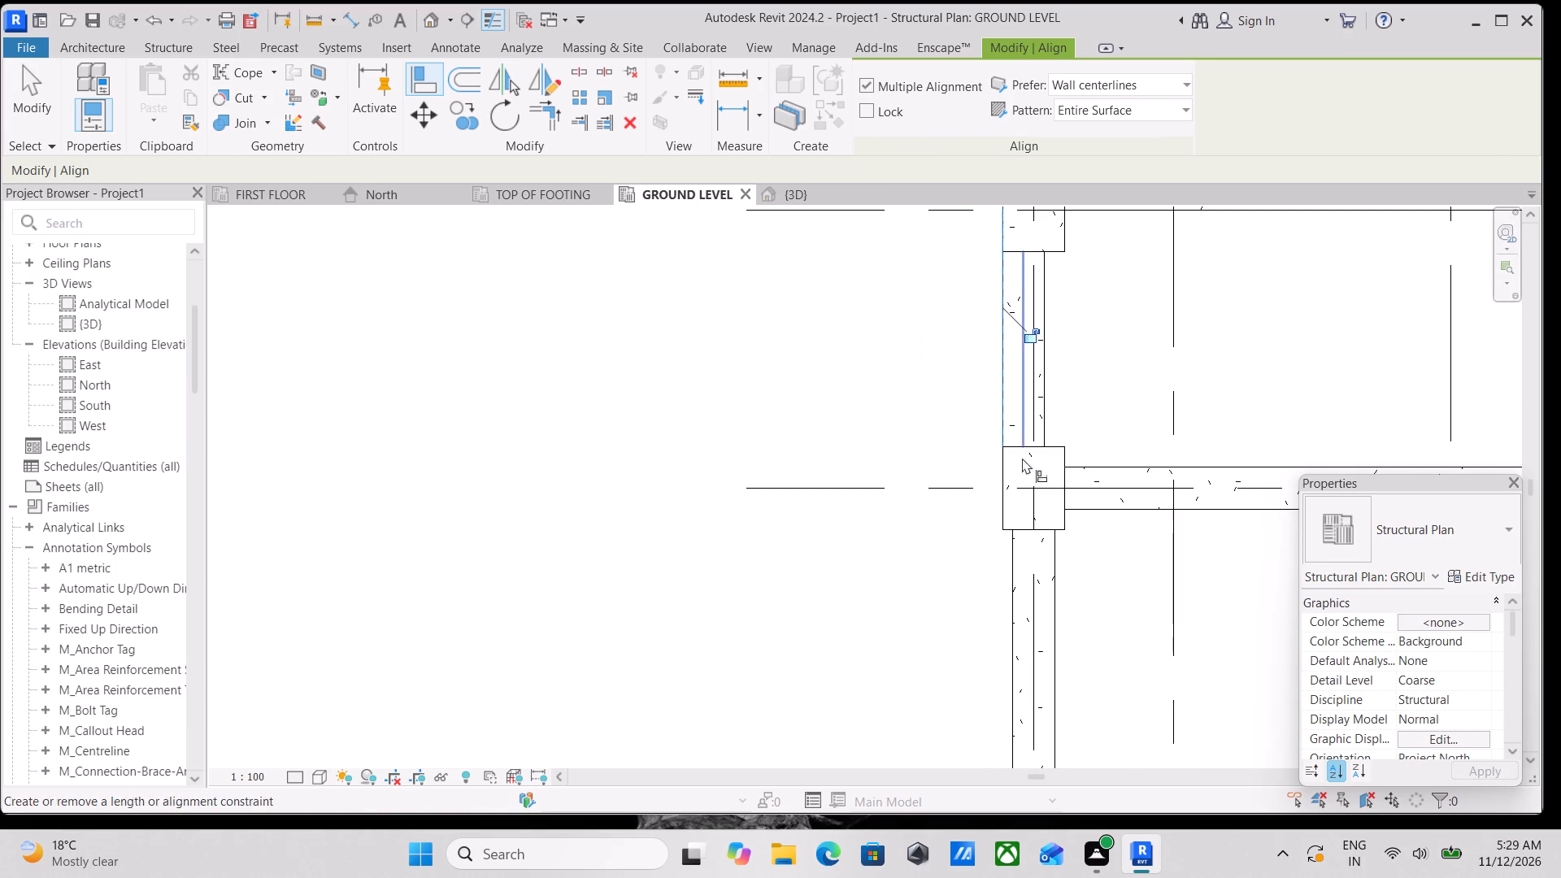
{"action": "left_click", "coordinate": [1020, 640]}
{"action": "scroll", "coordinate": [1037, 616], "scroll_direction": "down", "scroll_amount": 1}
{"action": "middle_click_drag", "start_coordinate": [1037, 615], "coordinate": [1051, 347]}
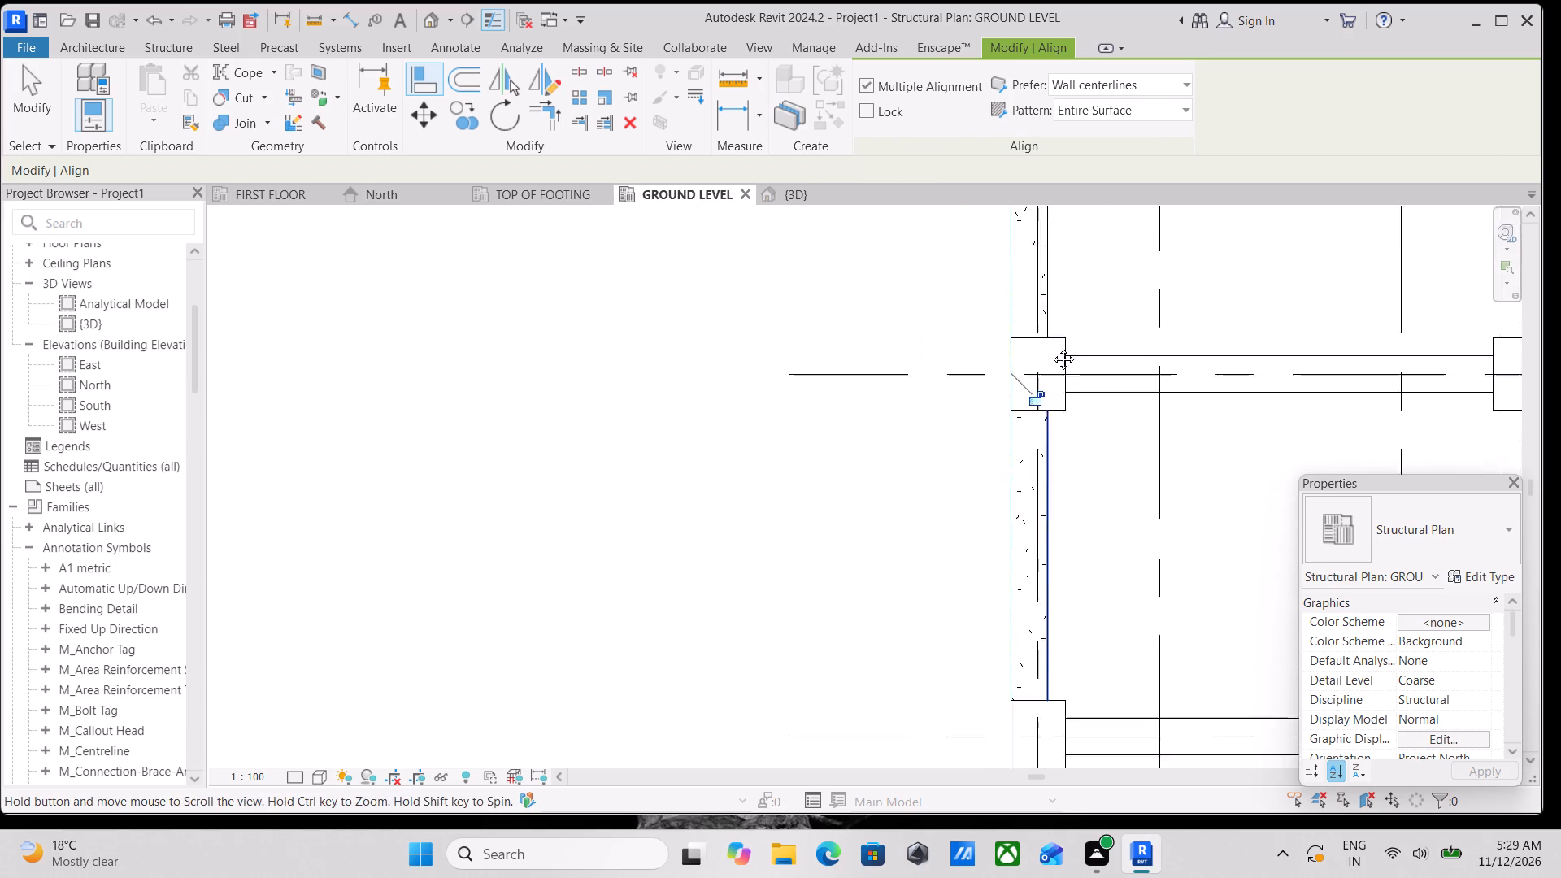
{"action": "middle_click_drag", "start_coordinate": [1051, 347], "coordinate": [1052, 311]}
{"action": "scroll", "coordinate": [1055, 496], "scroll_direction": "down", "scroll_amount": 3}
{"action": "middle_click_drag", "start_coordinate": [1055, 499], "coordinate": [1067, 388]}
{"action": "left_click", "coordinate": [1056, 507]}
{"action": "scroll", "coordinate": [1056, 506], "scroll_direction": "down", "scroll_amount": 1}
{"action": "middle_click_drag", "start_coordinate": [1056, 506], "coordinate": [1063, 415]}
{"action": "middle_click_drag", "start_coordinate": [1075, 563], "coordinate": [1075, 467]}
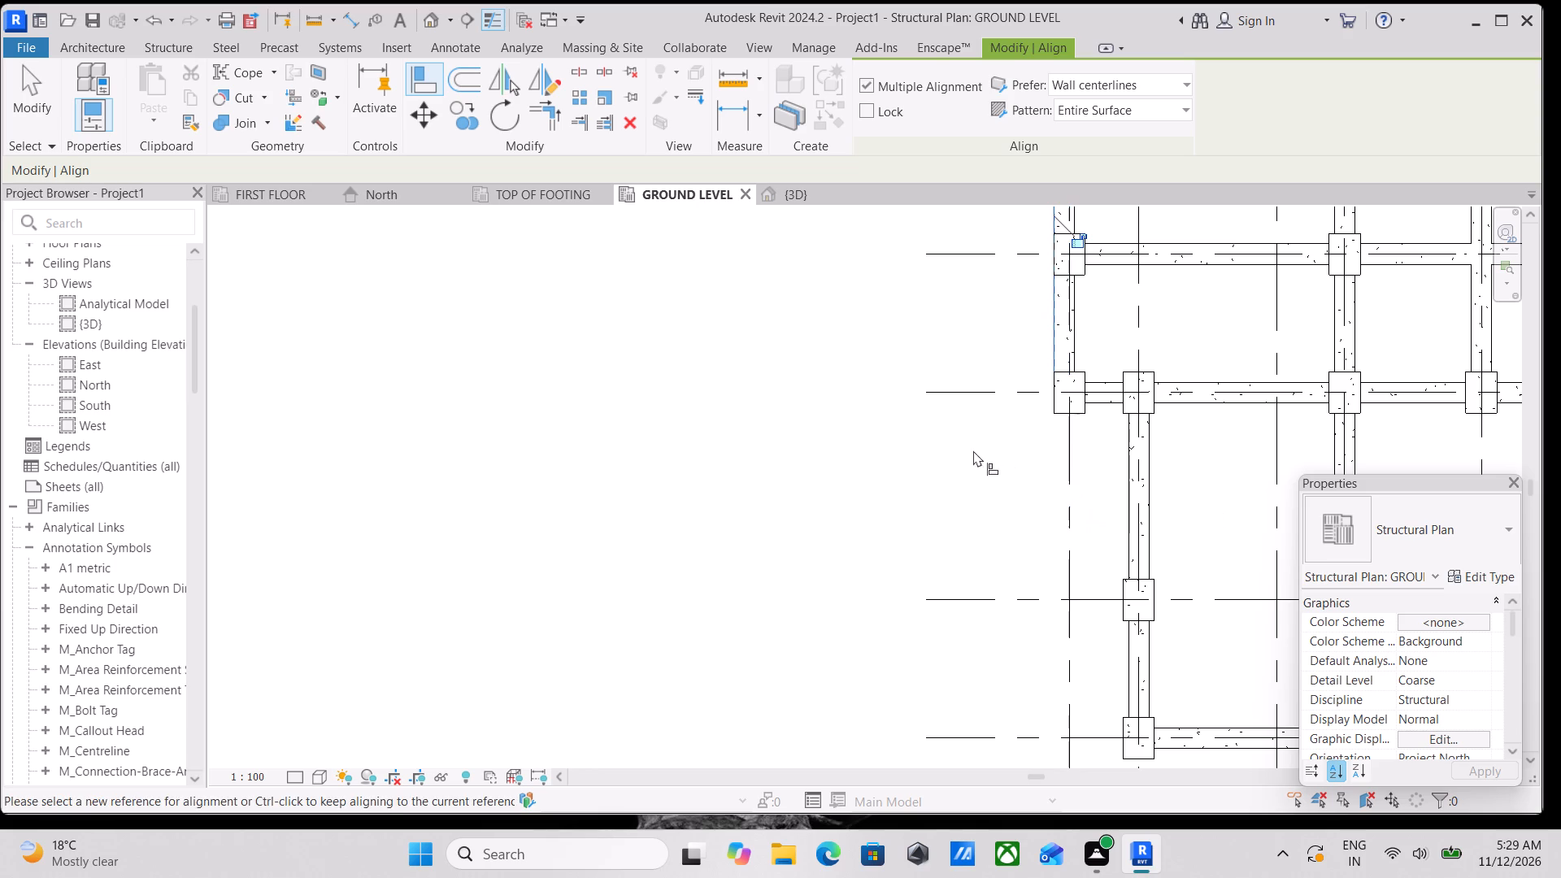
Turn off multiple alignment and align the lowest horizontal beam in the plan flush with the bottom face of its columns.
{"action": "scroll", "coordinate": [1086, 458], "scroll_direction": "up", "scroll_amount": 3}
{"action": "scroll", "coordinate": [1081, 438], "scroll_direction": "down", "scroll_amount": 3}
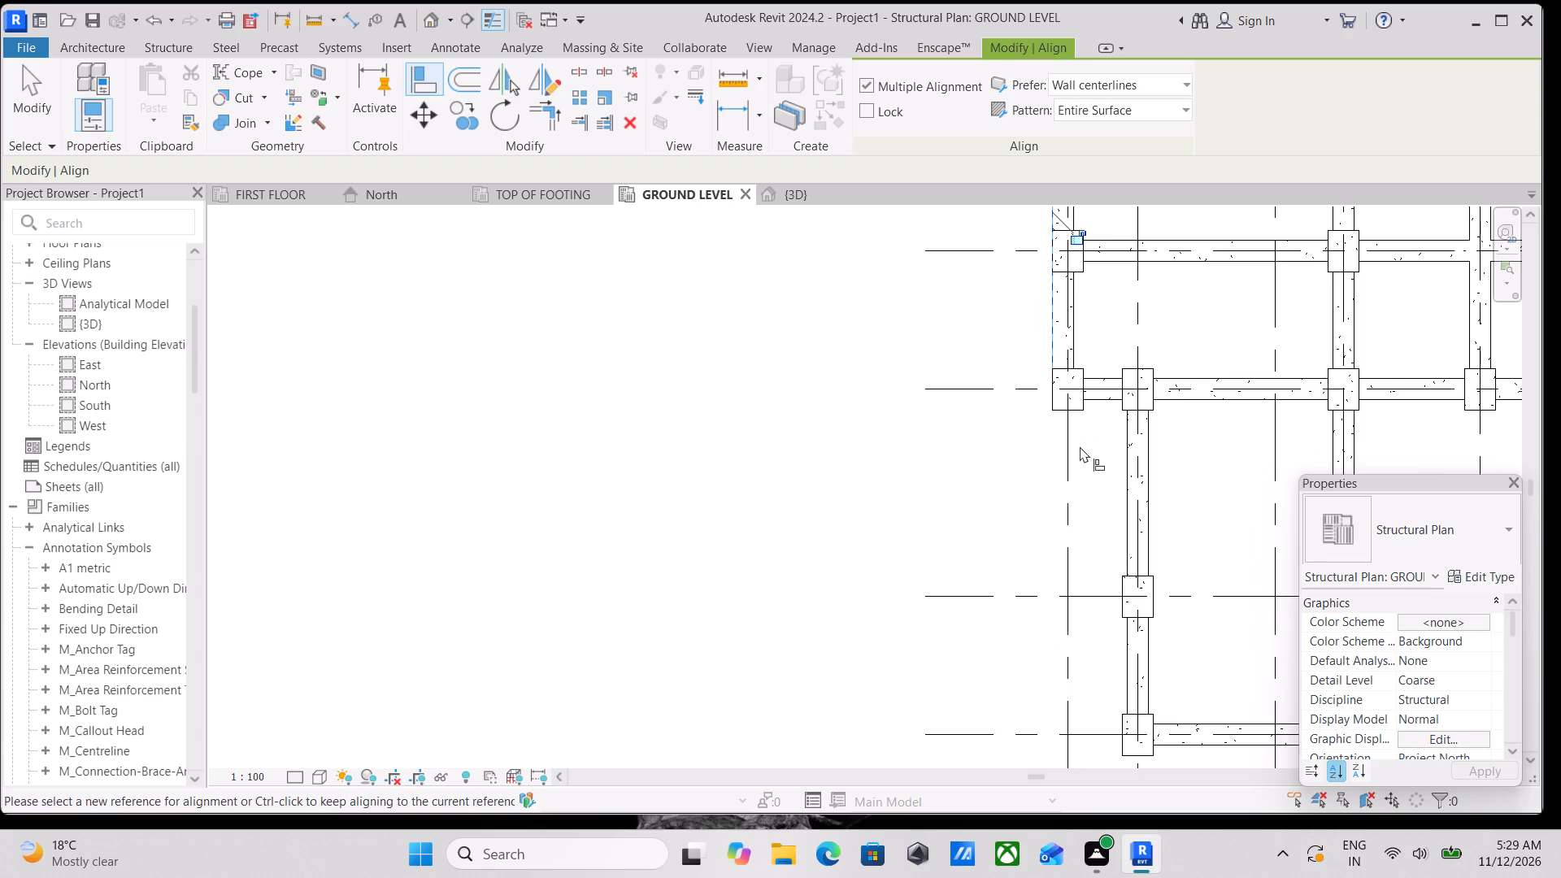
{"action": "scroll", "coordinate": [1080, 446], "scroll_direction": "up", "scroll_amount": 2}
{"action": "scroll", "coordinate": [1080, 446], "scroll_direction": "down", "scroll_amount": 3}
{"action": "middle_click_drag", "start_coordinate": [1080, 446], "coordinate": [1068, 402]}
{"action": "middle_click_drag", "start_coordinate": [1095, 481], "coordinate": [1083, 424]}
{"action": "middle_click_drag", "start_coordinate": [1094, 490], "coordinate": [981, 399]}
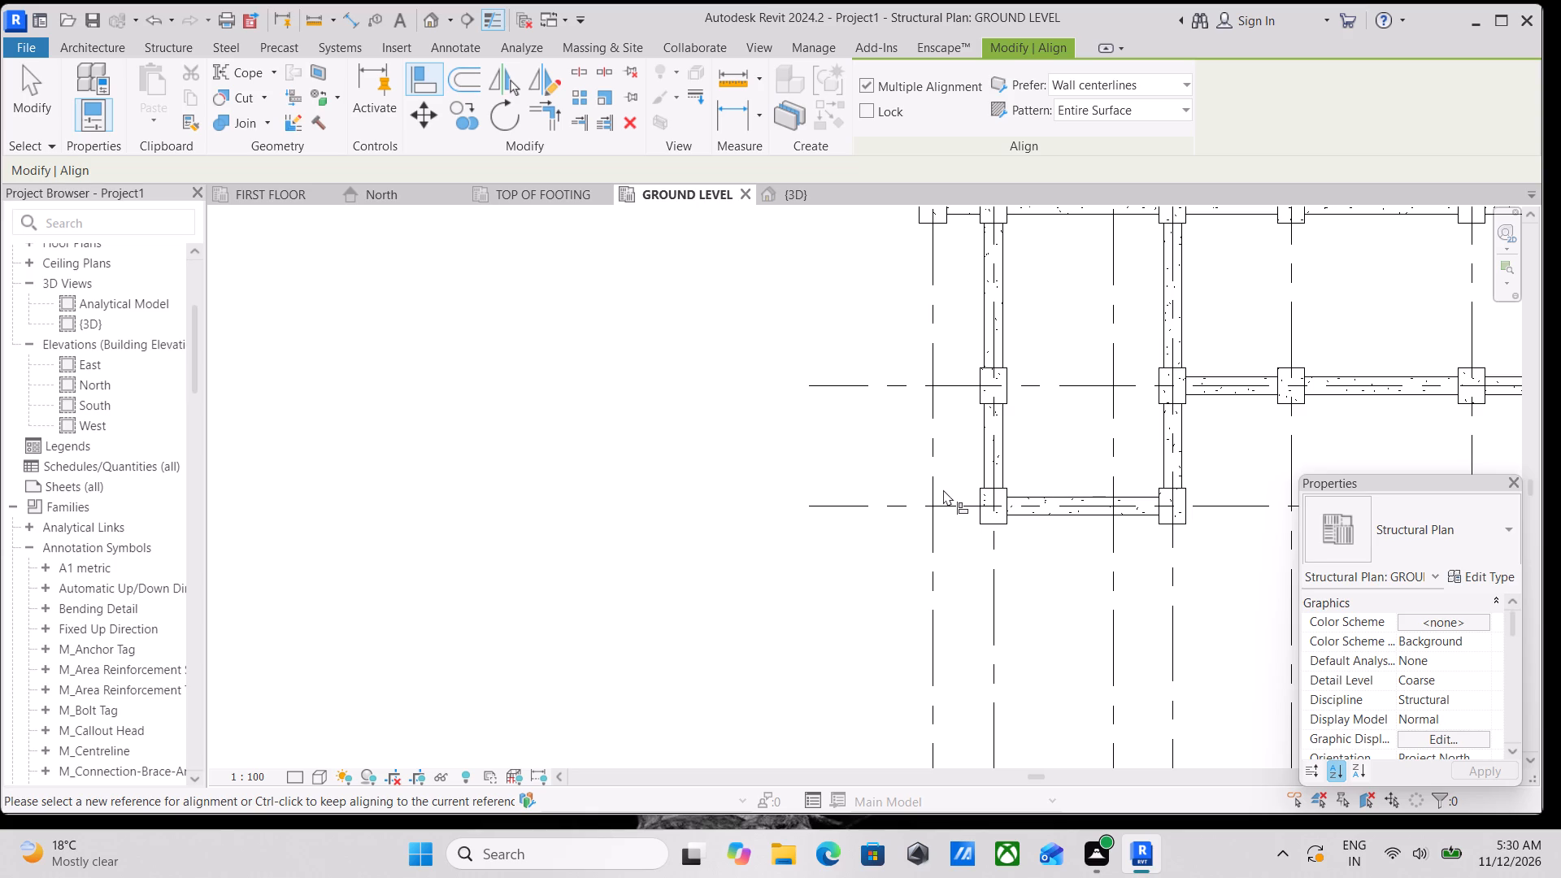
{"action": "scroll", "coordinate": [942, 491], "scroll_direction": "down", "scroll_amount": 1}
{"action": "scroll", "coordinate": [1028, 498], "scroll_direction": "up", "scroll_amount": 2}
{"action": "scroll", "coordinate": [963, 543], "scroll_direction": "up", "scroll_amount": 3}
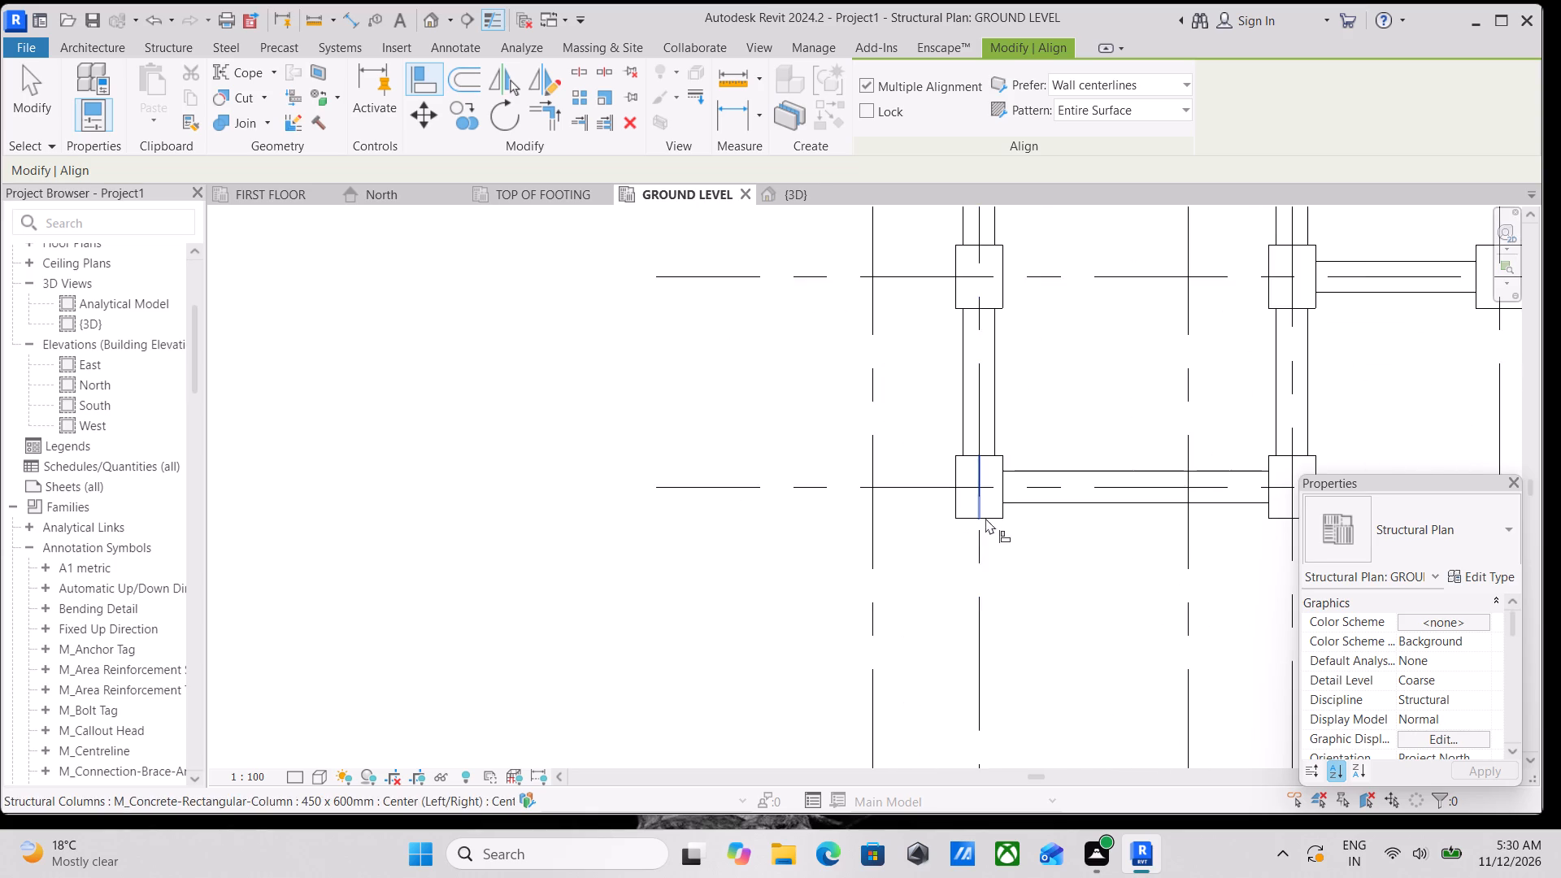
{"action": "scroll", "coordinate": [985, 518], "scroll_direction": "up", "scroll_amount": 5}
{"action": "scroll", "coordinate": [988, 514], "scroll_direction": "down", "scroll_amount": 4}
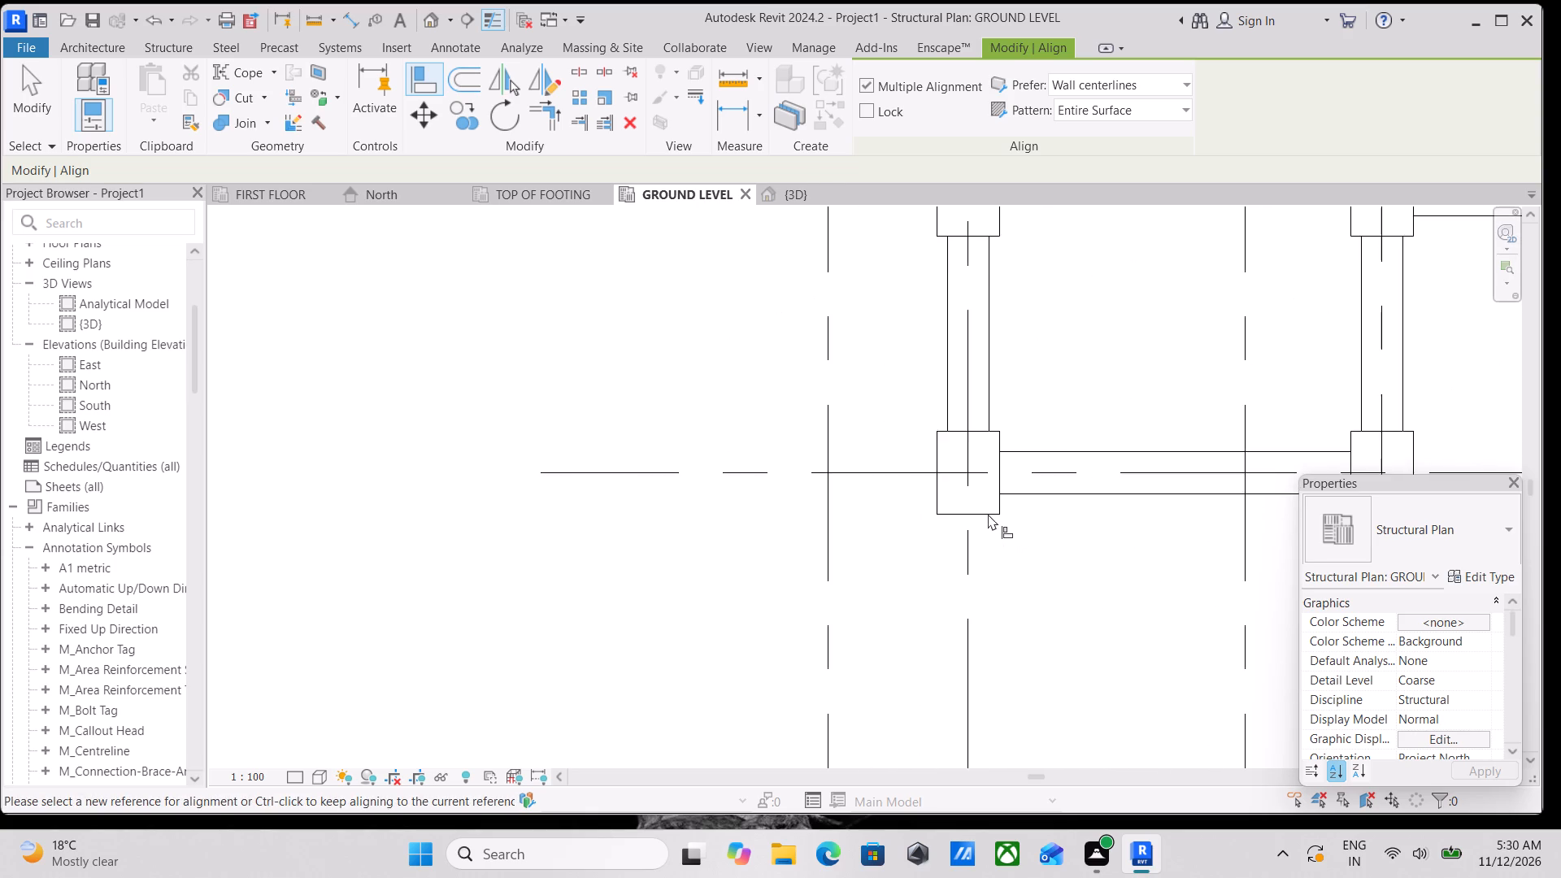
{"action": "left_click", "coordinate": [868, 84]}
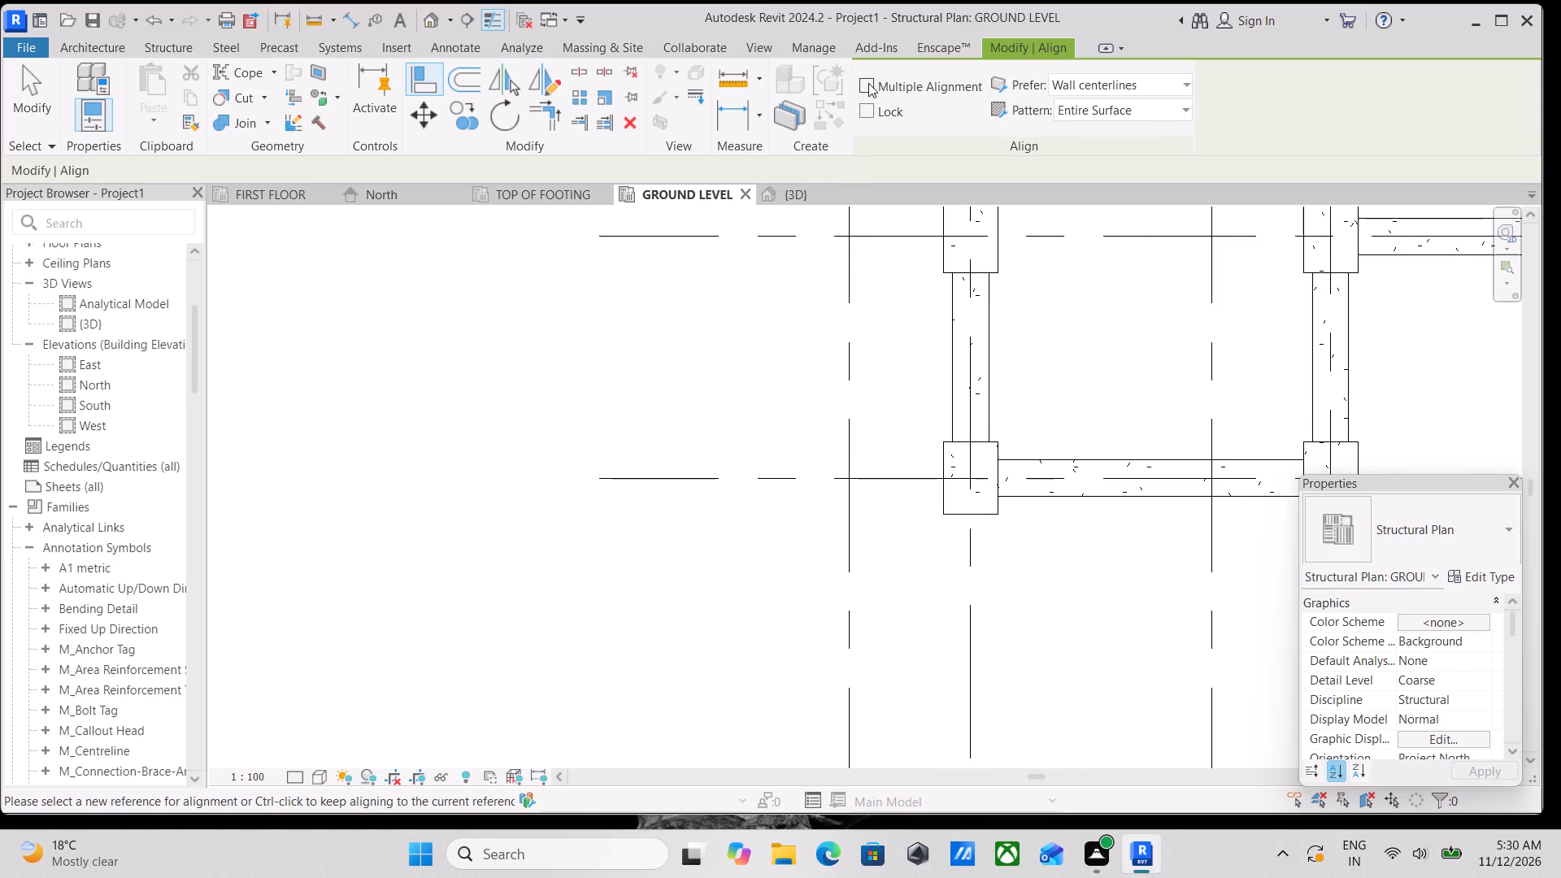
{"action": "scroll", "coordinate": [1050, 546], "scroll_direction": "down", "scroll_amount": 5}
{"action": "middle_click_drag", "start_coordinate": [1065, 531], "coordinate": [1004, 580]}
{"action": "scroll", "coordinate": [1004, 580], "scroll_direction": "up", "scroll_amount": 2}
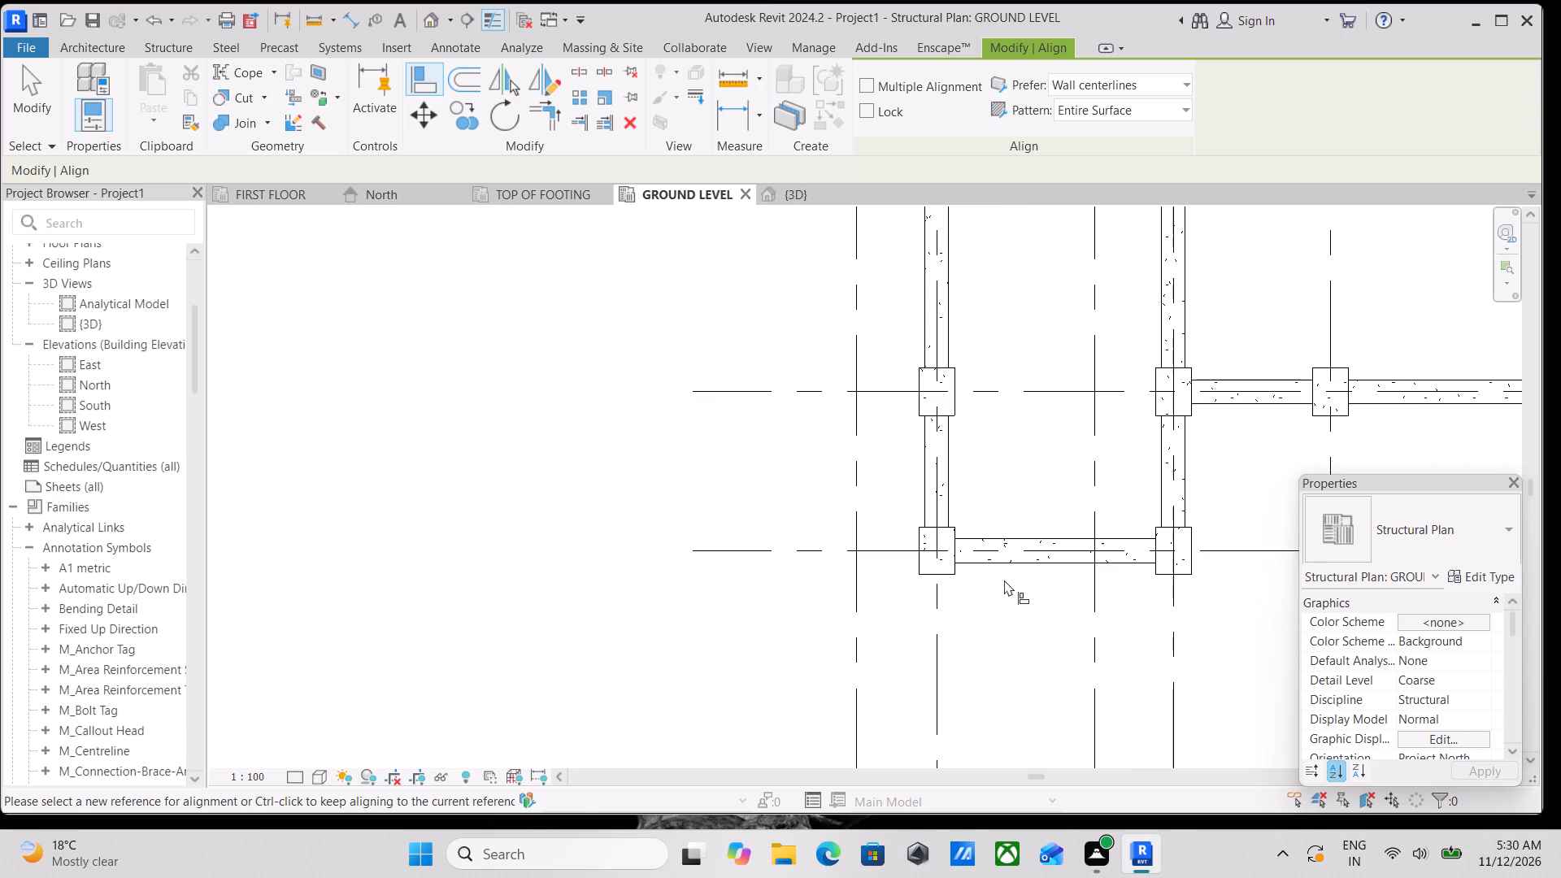
{"action": "scroll", "coordinate": [953, 568], "scroll_direction": "up", "scroll_amount": 2}
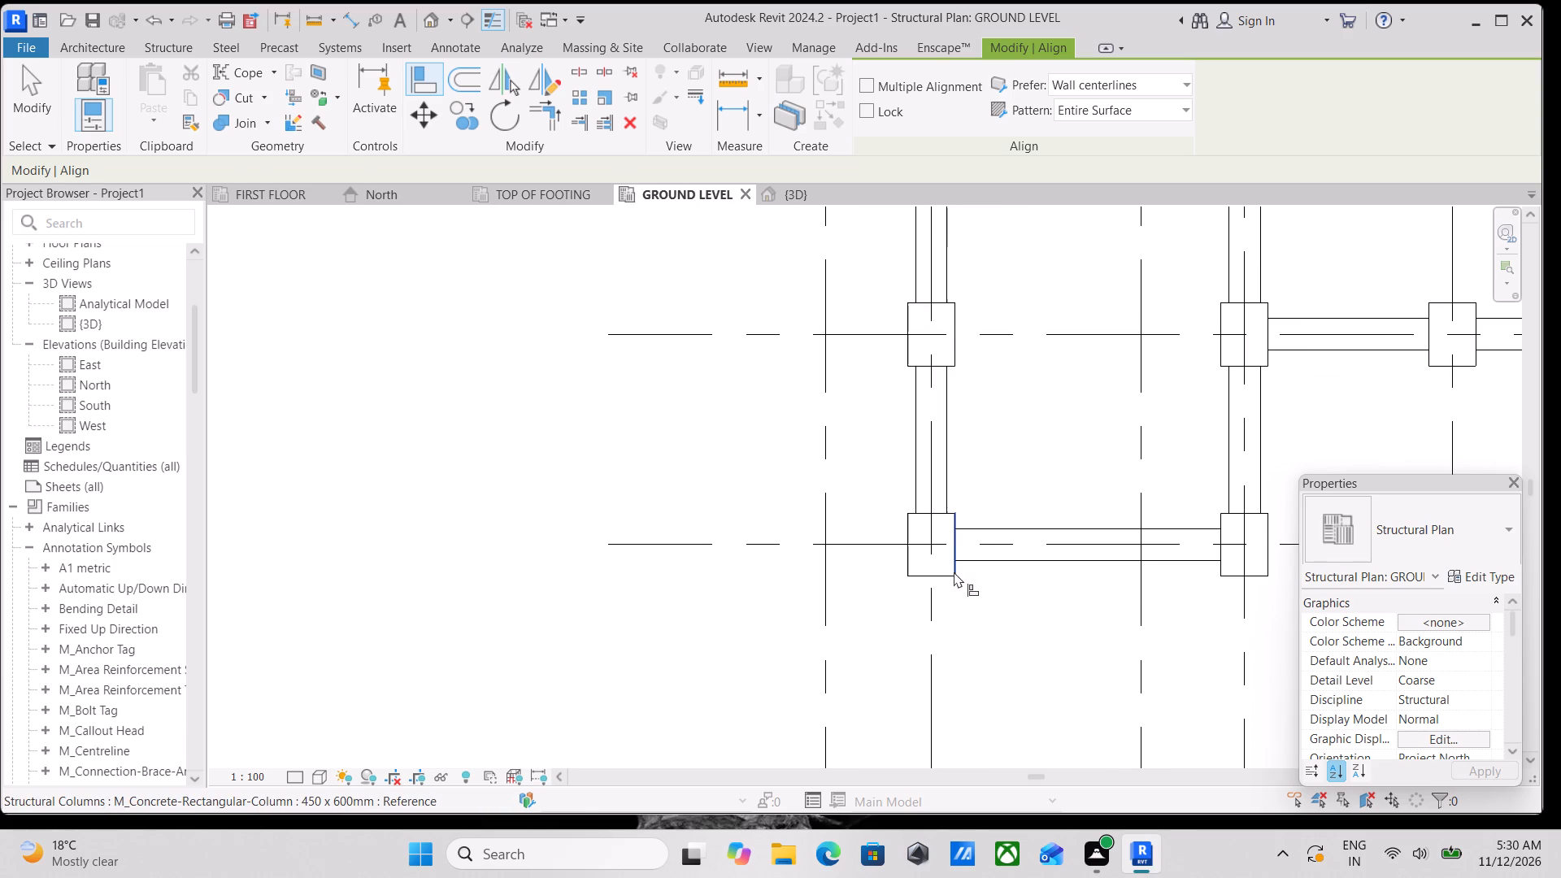
{"action": "left_click", "coordinate": [941, 577]}
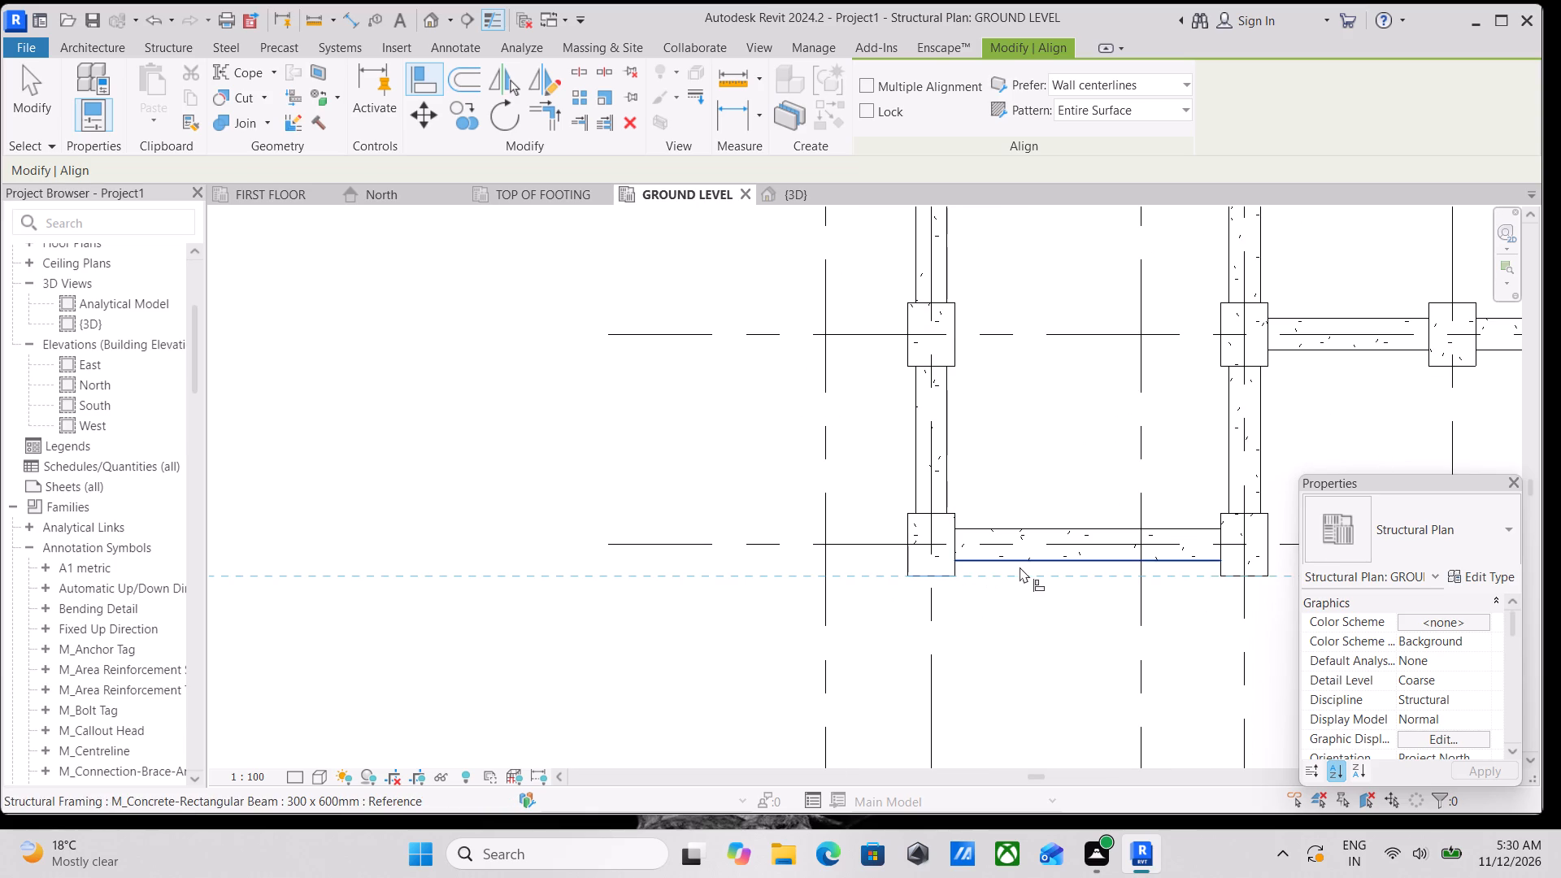
{"action": "left_click", "coordinate": [1020, 567]}
Align the vertical beam above the lowest beam's right-end column flush with that column's outer right face.
{"action": "scroll", "coordinate": [1028, 567], "scroll_direction": "down", "scroll_amount": 1}
{"action": "middle_click_drag", "start_coordinate": [1027, 565], "coordinate": [792, 561]}
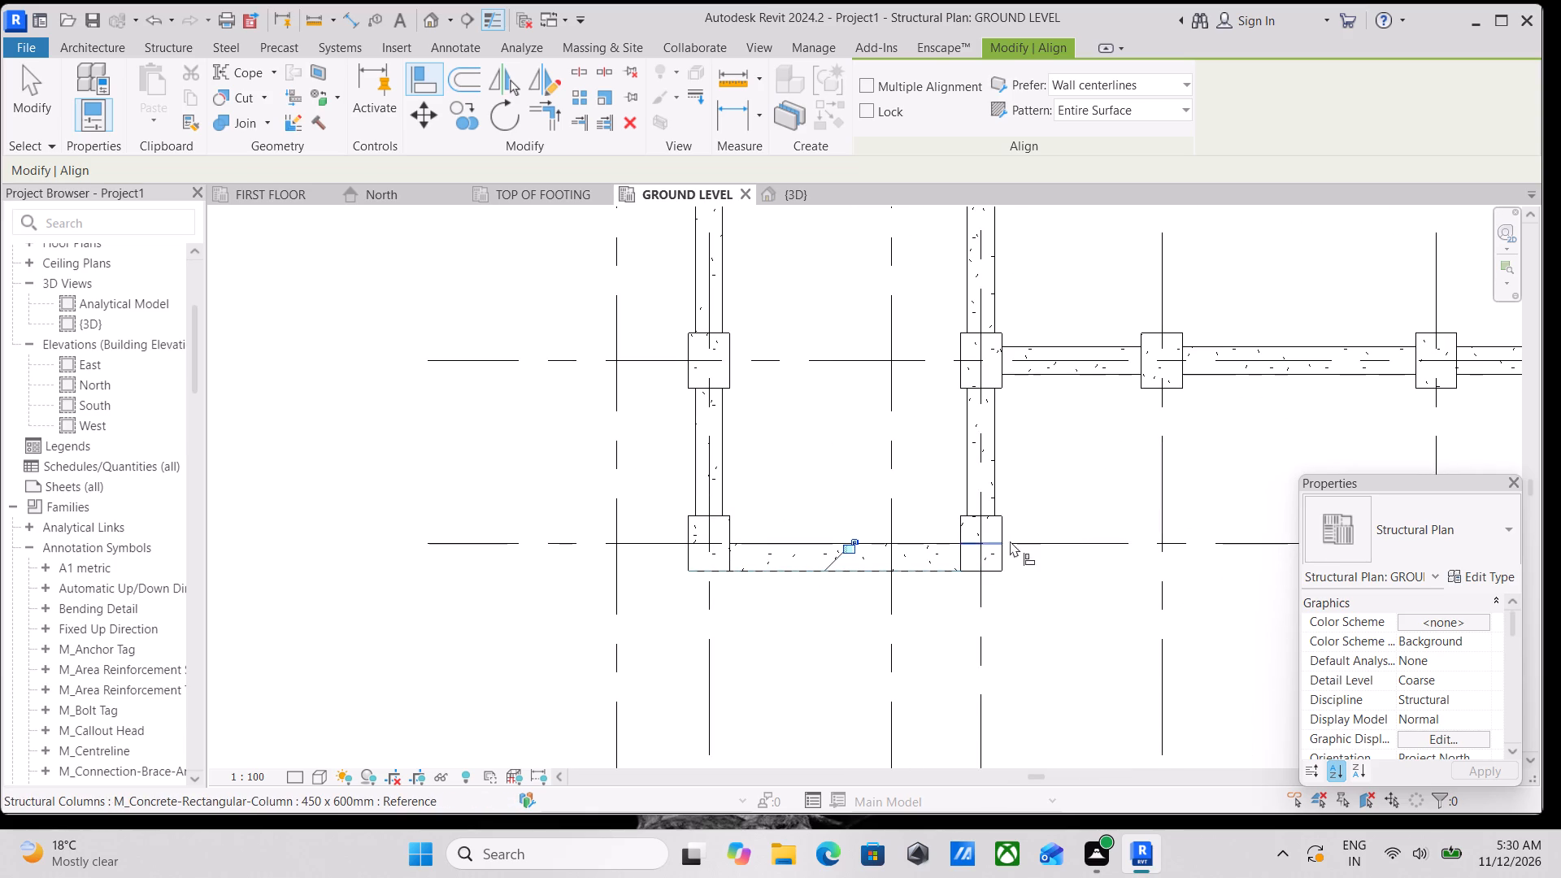
{"action": "left_click", "coordinate": [1001, 532]}
{"action": "left_click", "coordinate": [1001, 460]}
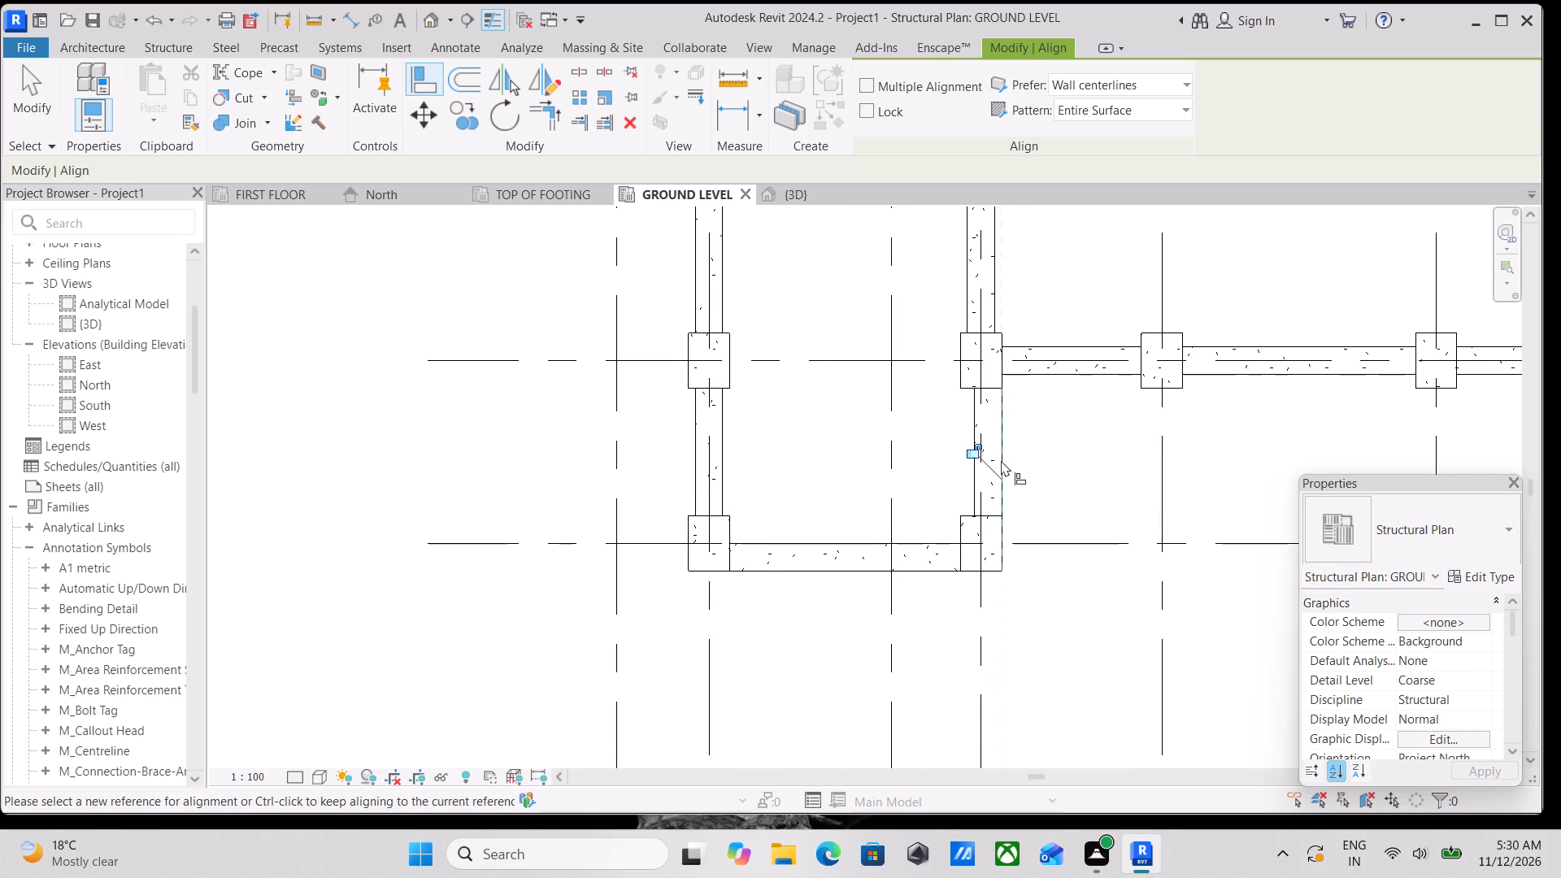
Align the first horizontal beam to the right of that vertical beam's upper column flush with the columns' bottom face.
{"action": "middle_click", "coordinate": [1029, 461]}
{"action": "scroll", "coordinate": [1151, 395], "scroll_direction": "up", "scroll_amount": 1}
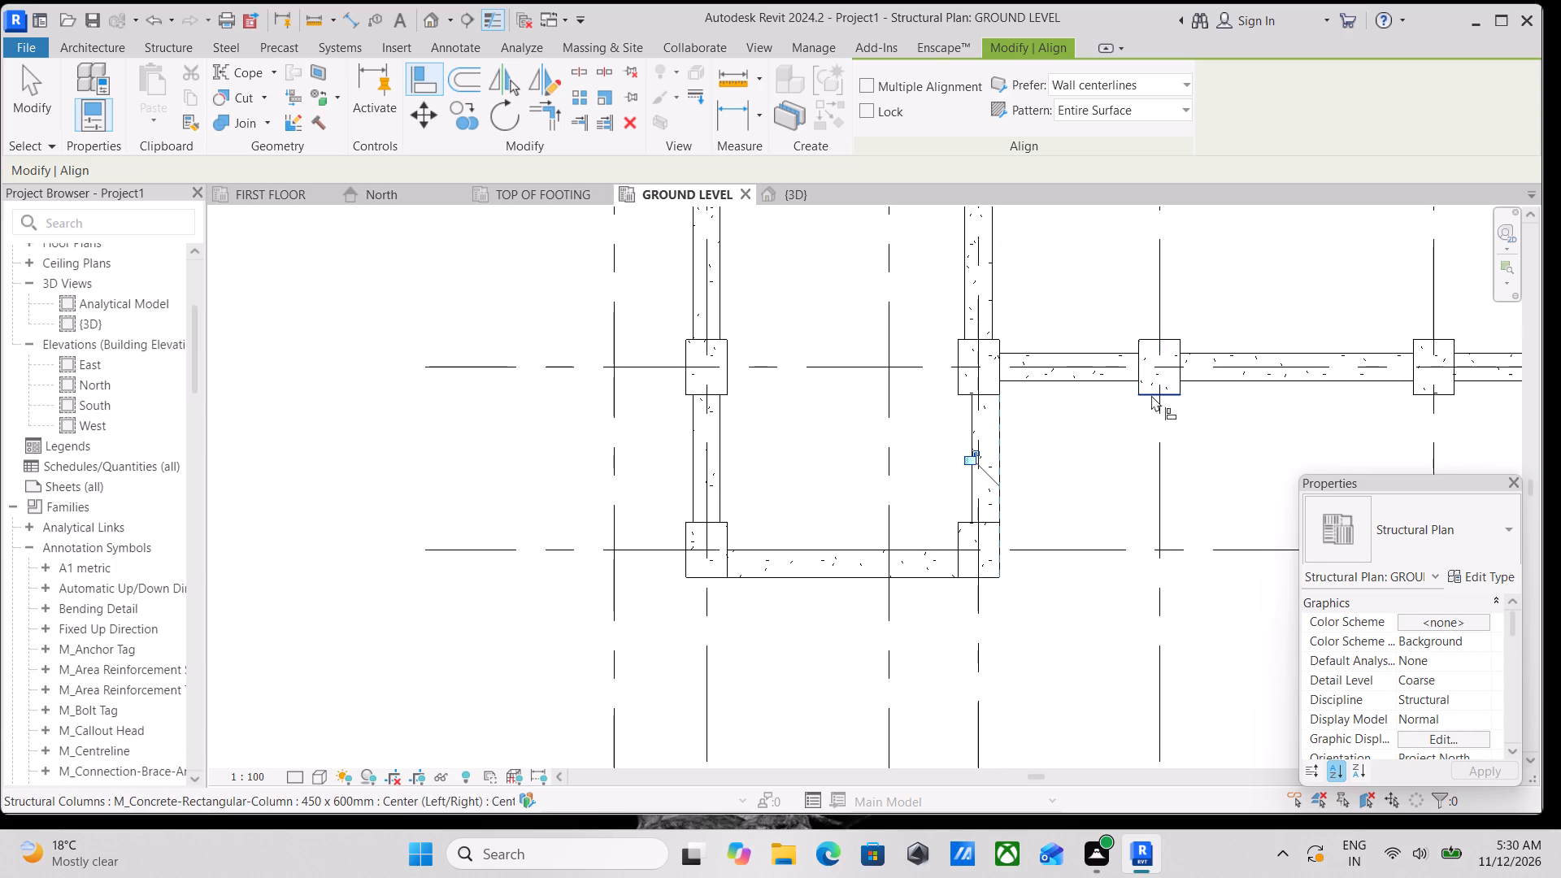
{"action": "scroll", "coordinate": [1151, 395], "scroll_direction": "up", "scroll_amount": 1}
{"action": "left_click", "coordinate": [1138, 394]}
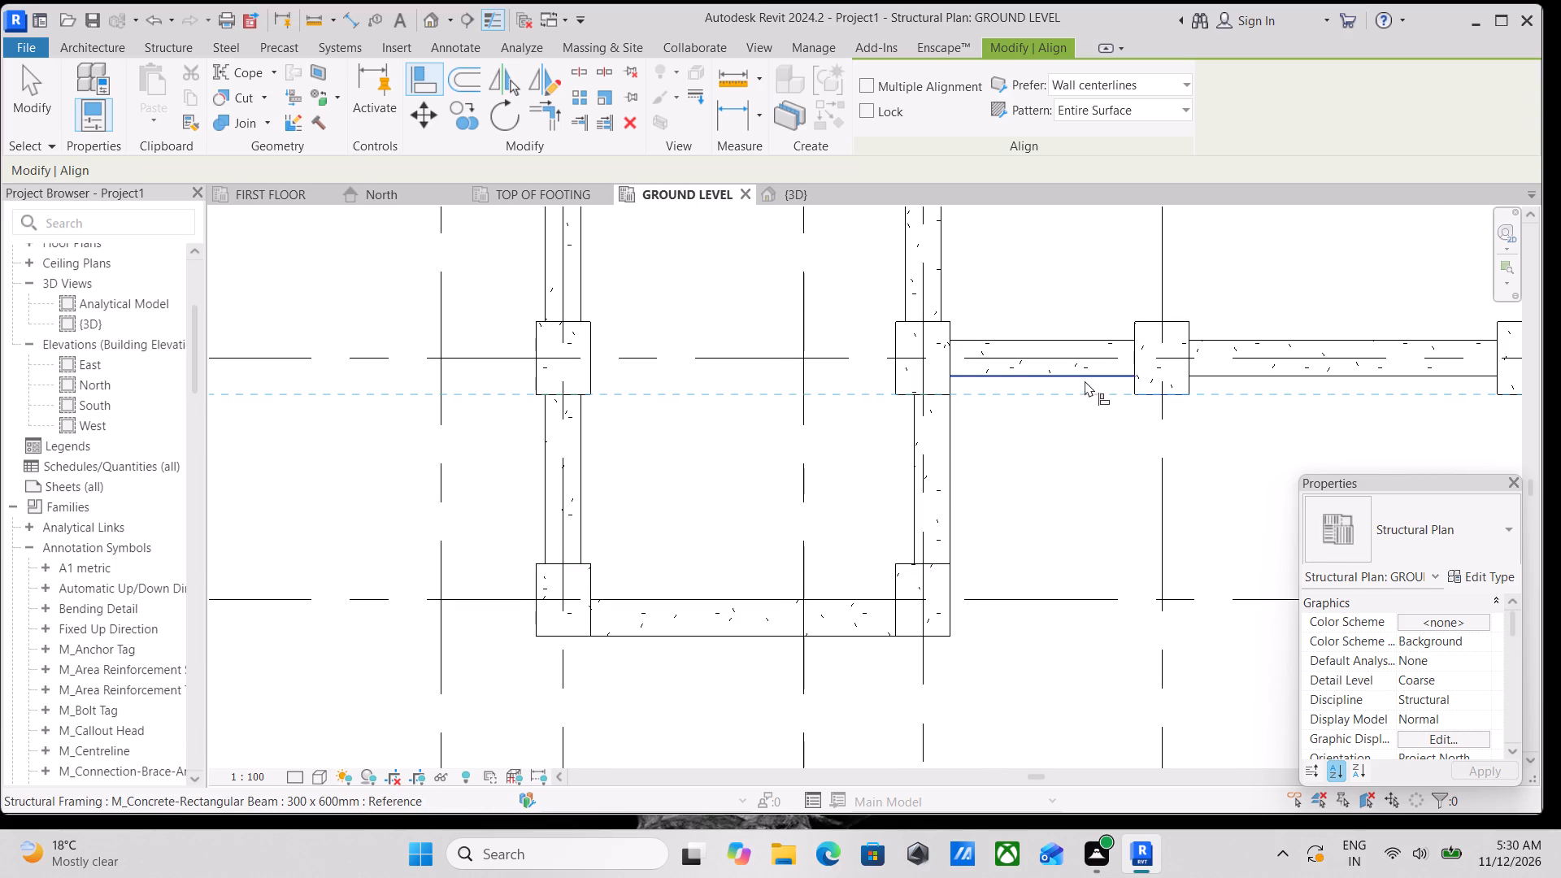
{"action": "left_click", "coordinate": [1085, 380]}
Align the horizontal beam on grid E between grids 5 and 6 flush with the columns' bottom face.
{"action": "middle_click_drag", "start_coordinate": [1117, 402], "coordinate": [863, 420]}
{"action": "middle_click_drag", "start_coordinate": [1039, 426], "coordinate": [885, 443]}
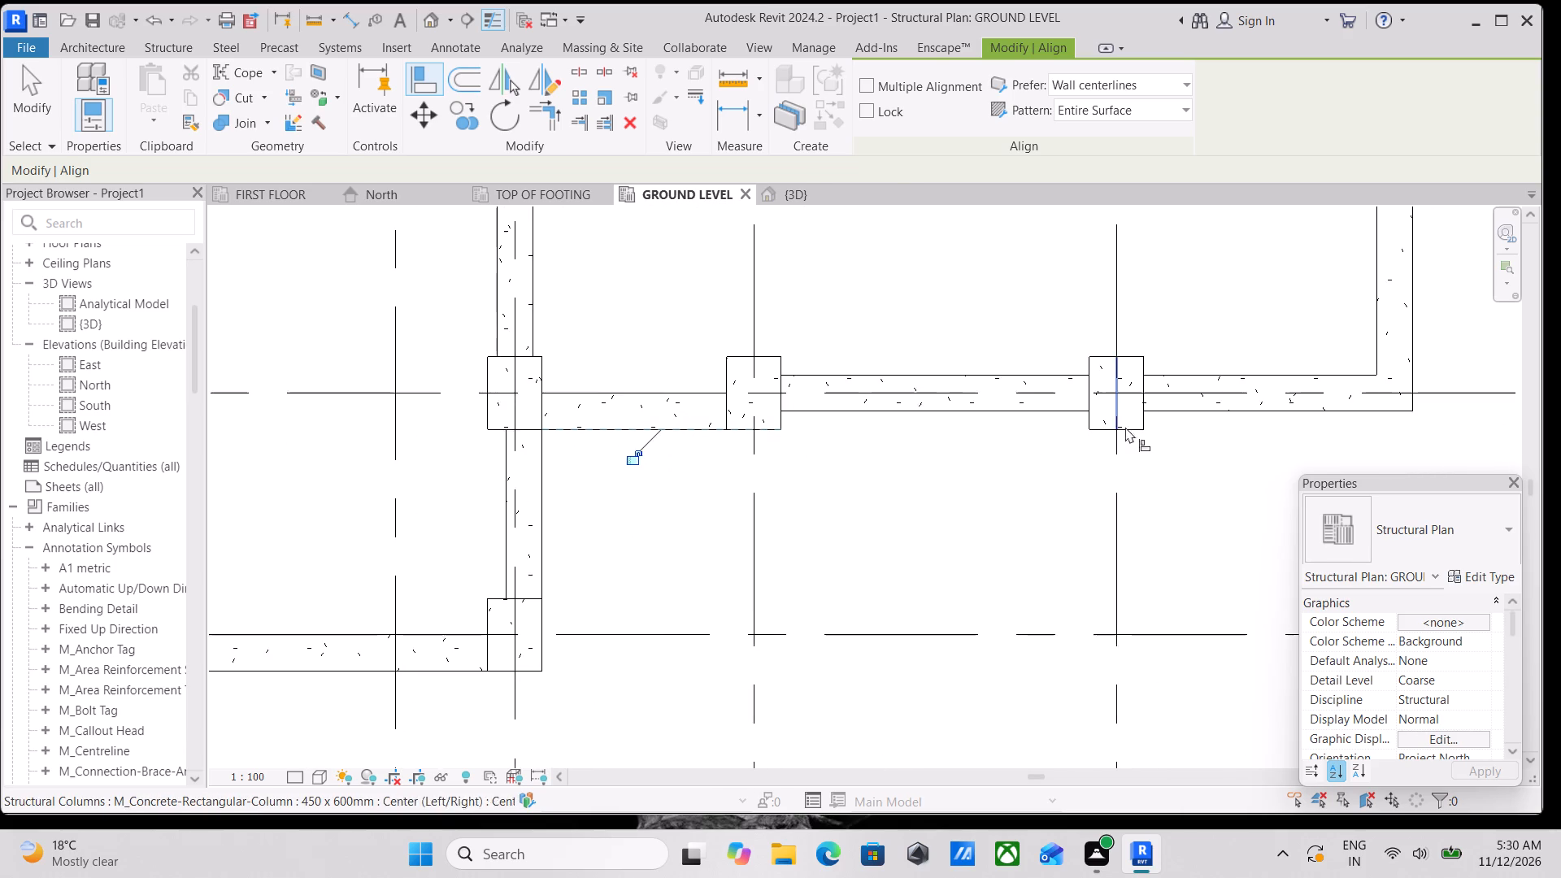
{"action": "scroll", "coordinate": [1149, 428], "scroll_direction": "up", "scroll_amount": 3}
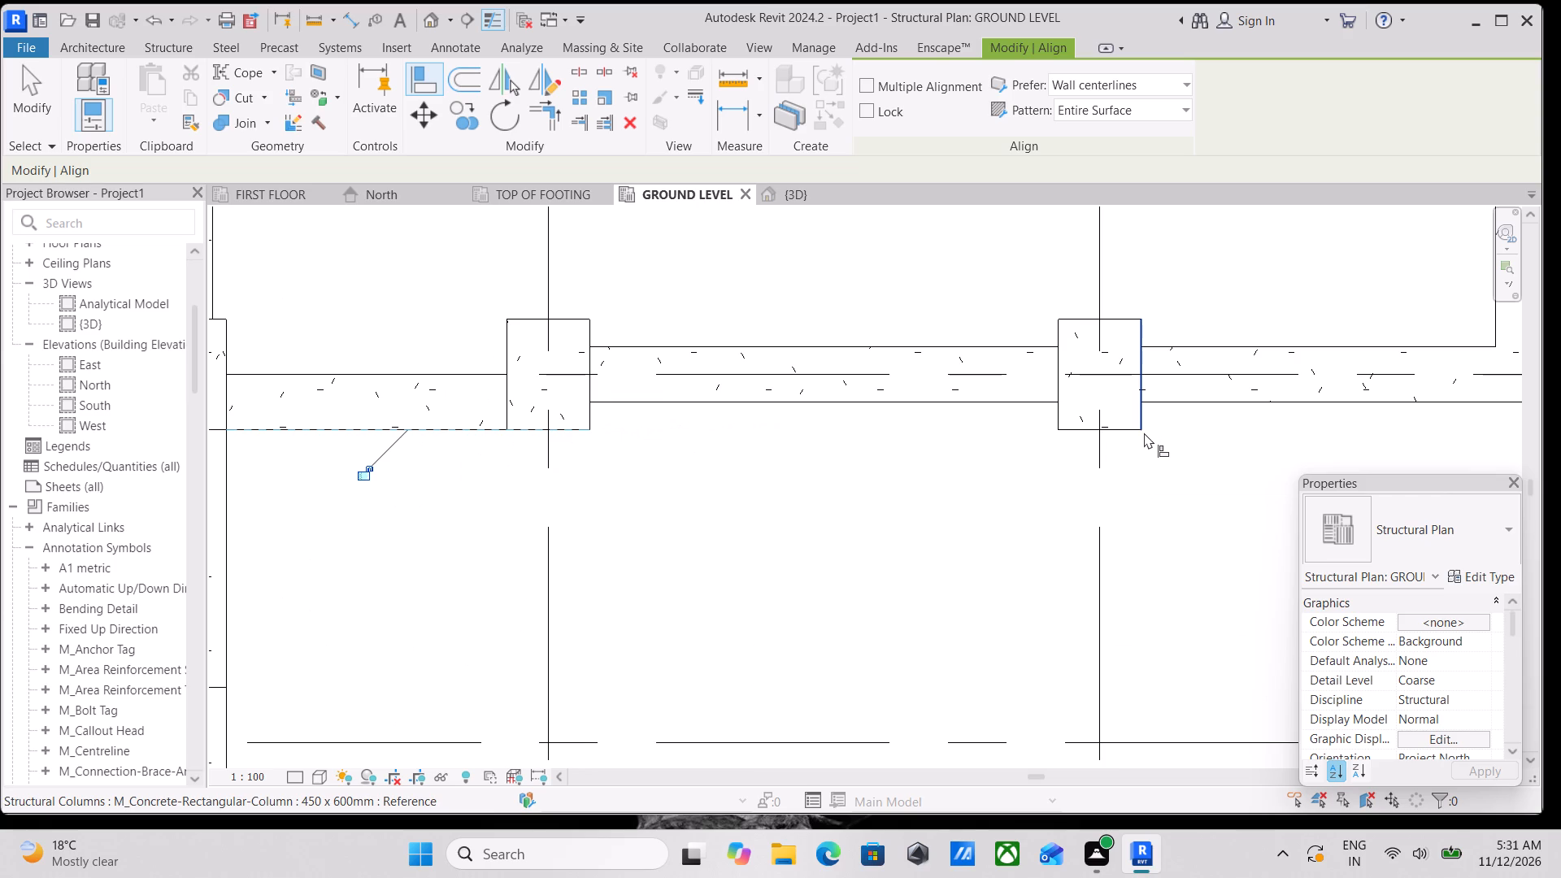
{"action": "scroll", "coordinate": [1143, 432], "scroll_direction": "up", "scroll_amount": 2}
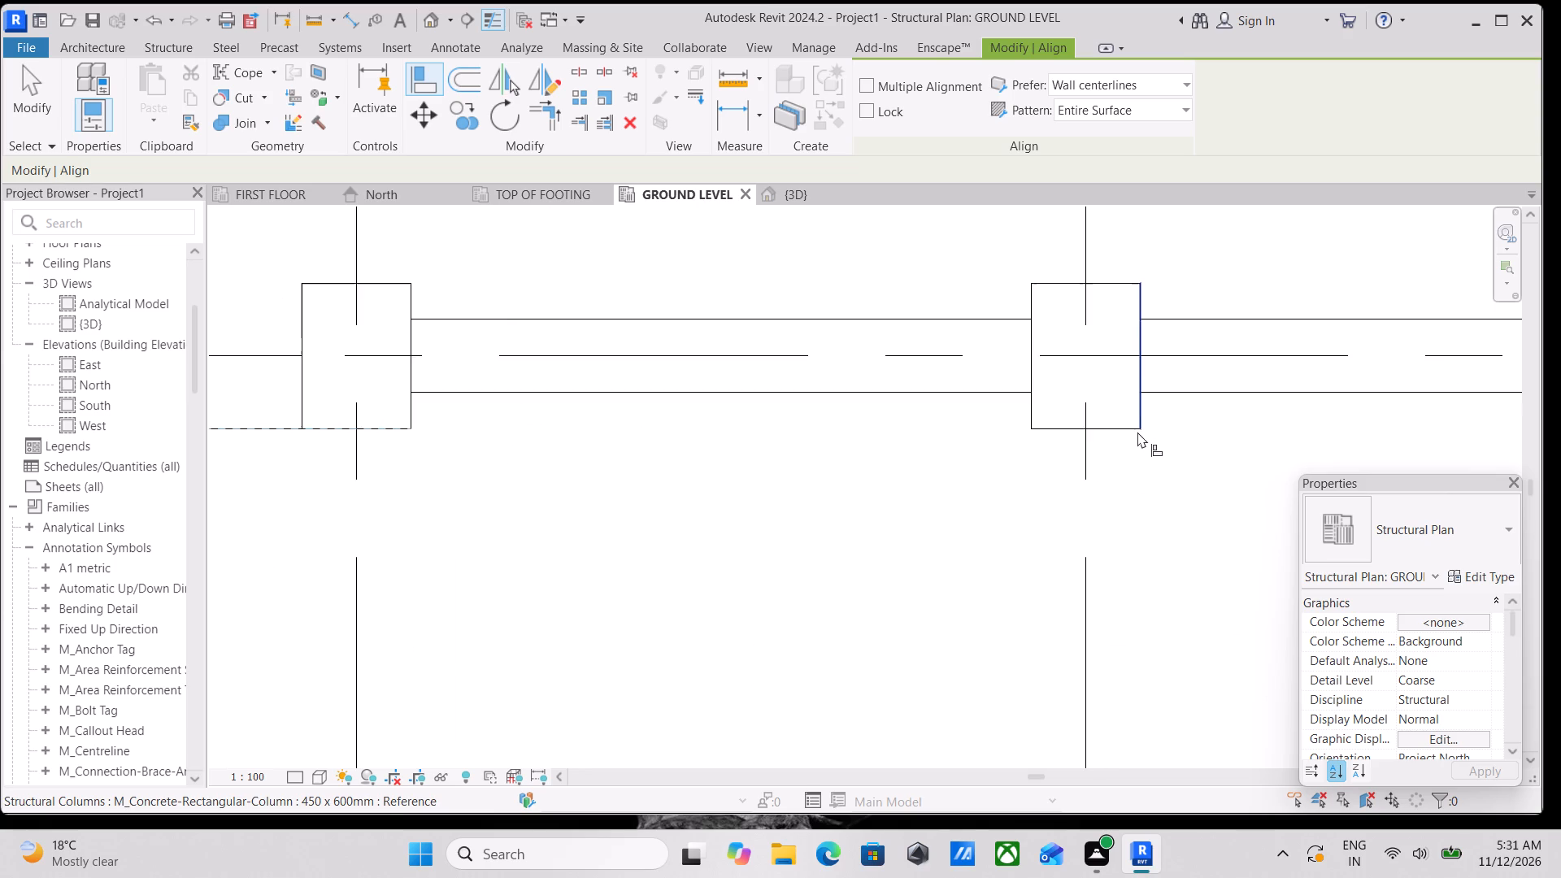
{"action": "scroll", "coordinate": [1012, 424], "scroll_direction": "down", "scroll_amount": 2}
{"action": "left_click", "coordinate": [1046, 426]}
{"action": "scroll", "coordinate": [1046, 426], "scroll_direction": "down", "scroll_amount": 1}
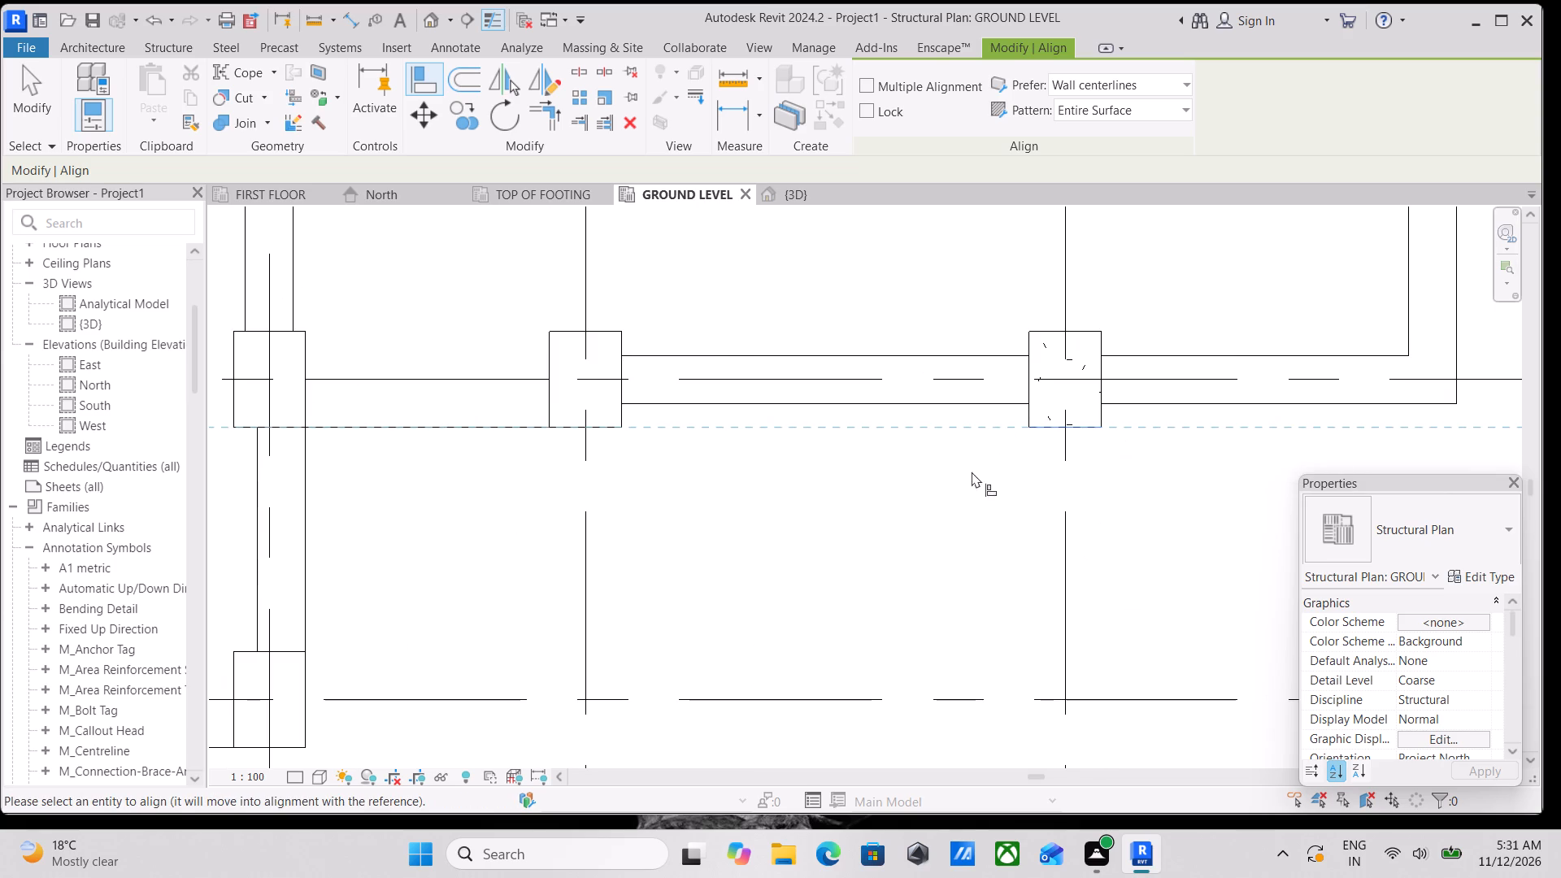
{"action": "left_click", "coordinate": [992, 411]}
Align the beam on grid E extending right from the grid 6 column flush with that column's bottom face, and finish aligning.
{"action": "middle_click_drag", "start_coordinate": [1005, 449], "coordinate": [854, 468]}
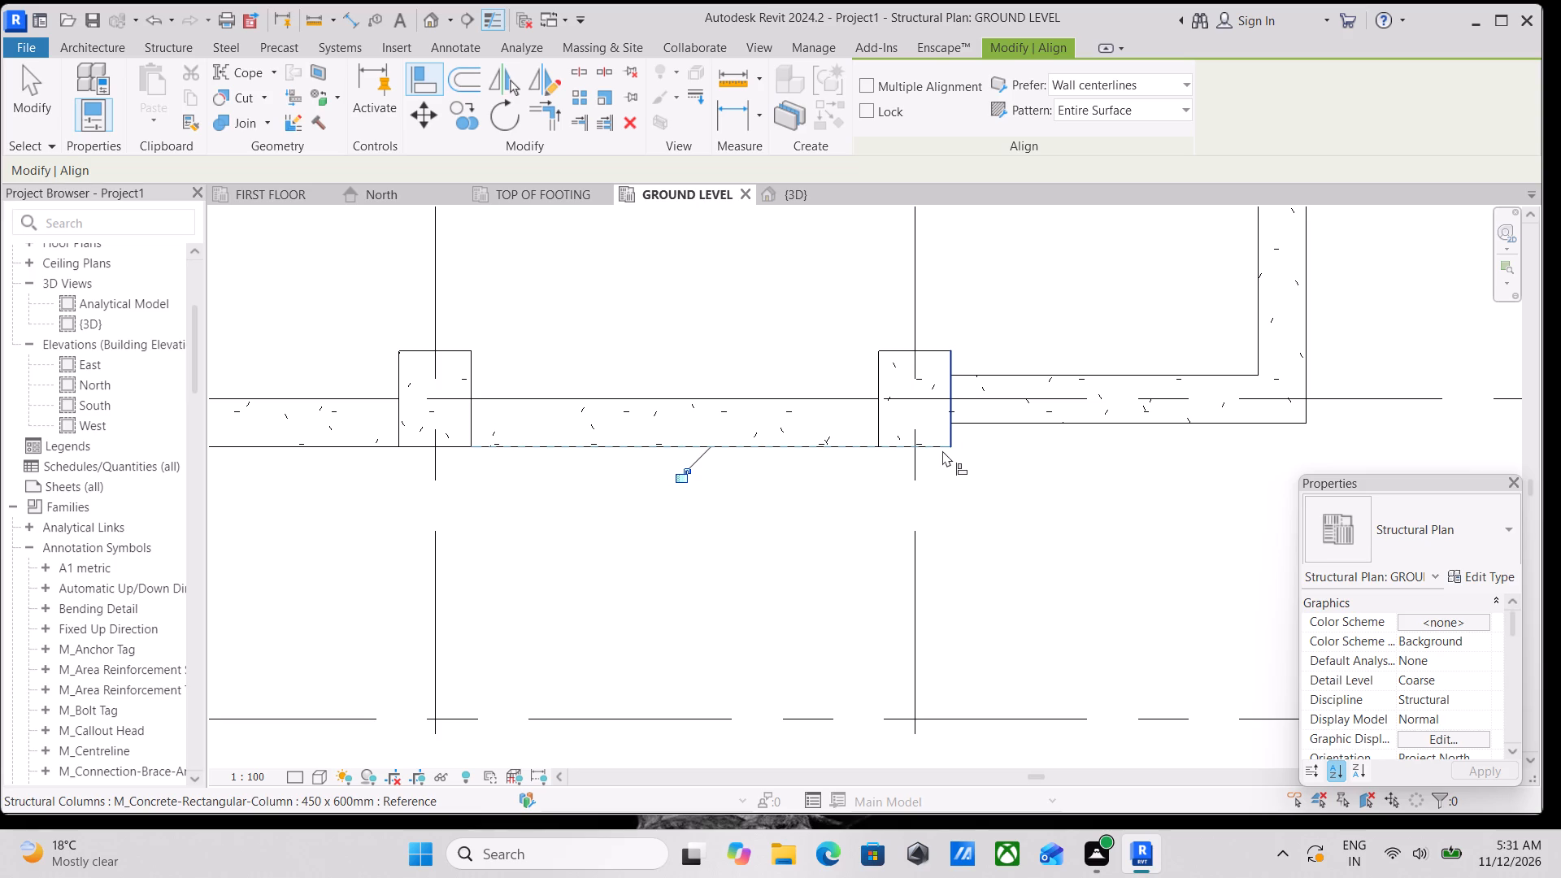
{"action": "left_click", "coordinate": [939, 452]}
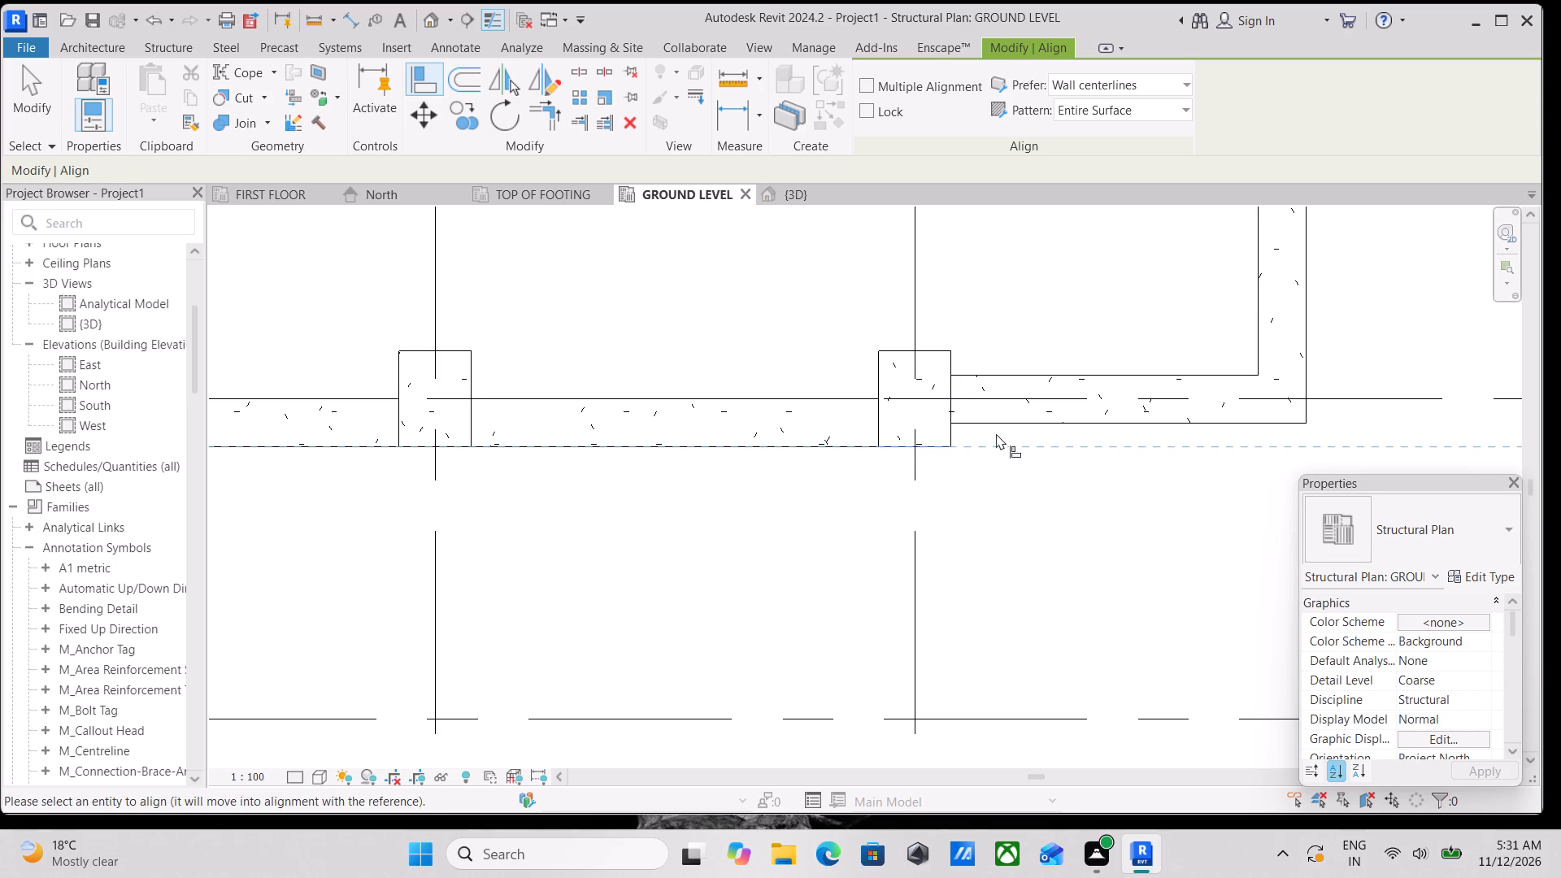
{"action": "left_click", "coordinate": [1002, 432]}
{"action": "scroll", "coordinate": [1078, 438], "scroll_direction": "down", "scroll_amount": 5}
{"action": "middle_click_drag", "start_coordinate": [1078, 438], "coordinate": [1071, 491]}
{"action": "scroll", "coordinate": [1055, 438], "scroll_direction": "down", "scroll_amount": 2}
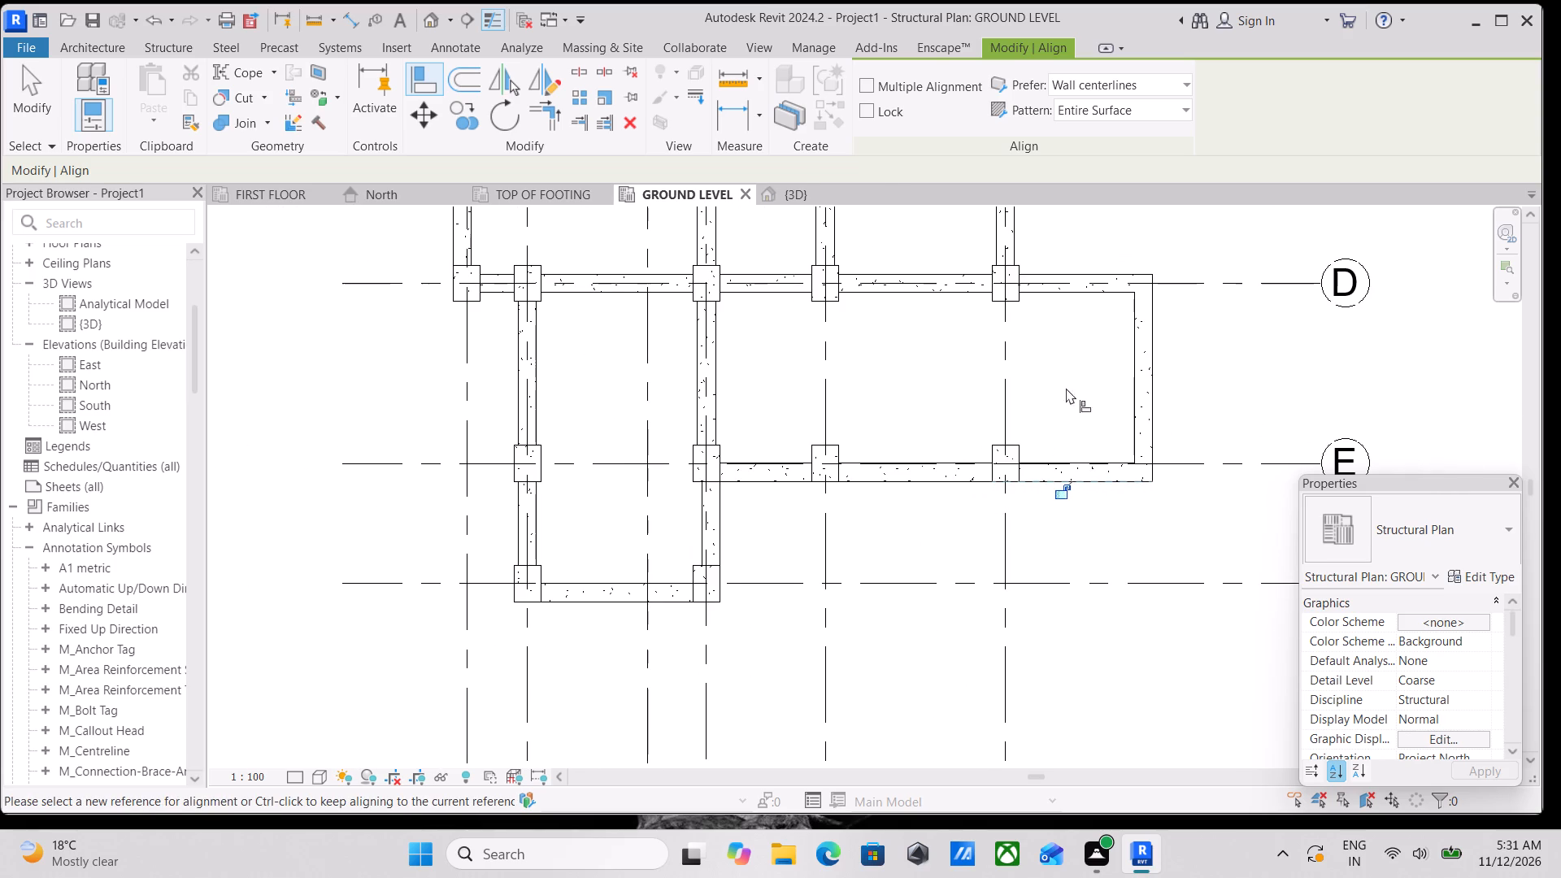
{"action": "scroll", "coordinate": [1046, 343], "scroll_direction": "down", "scroll_amount": 2}
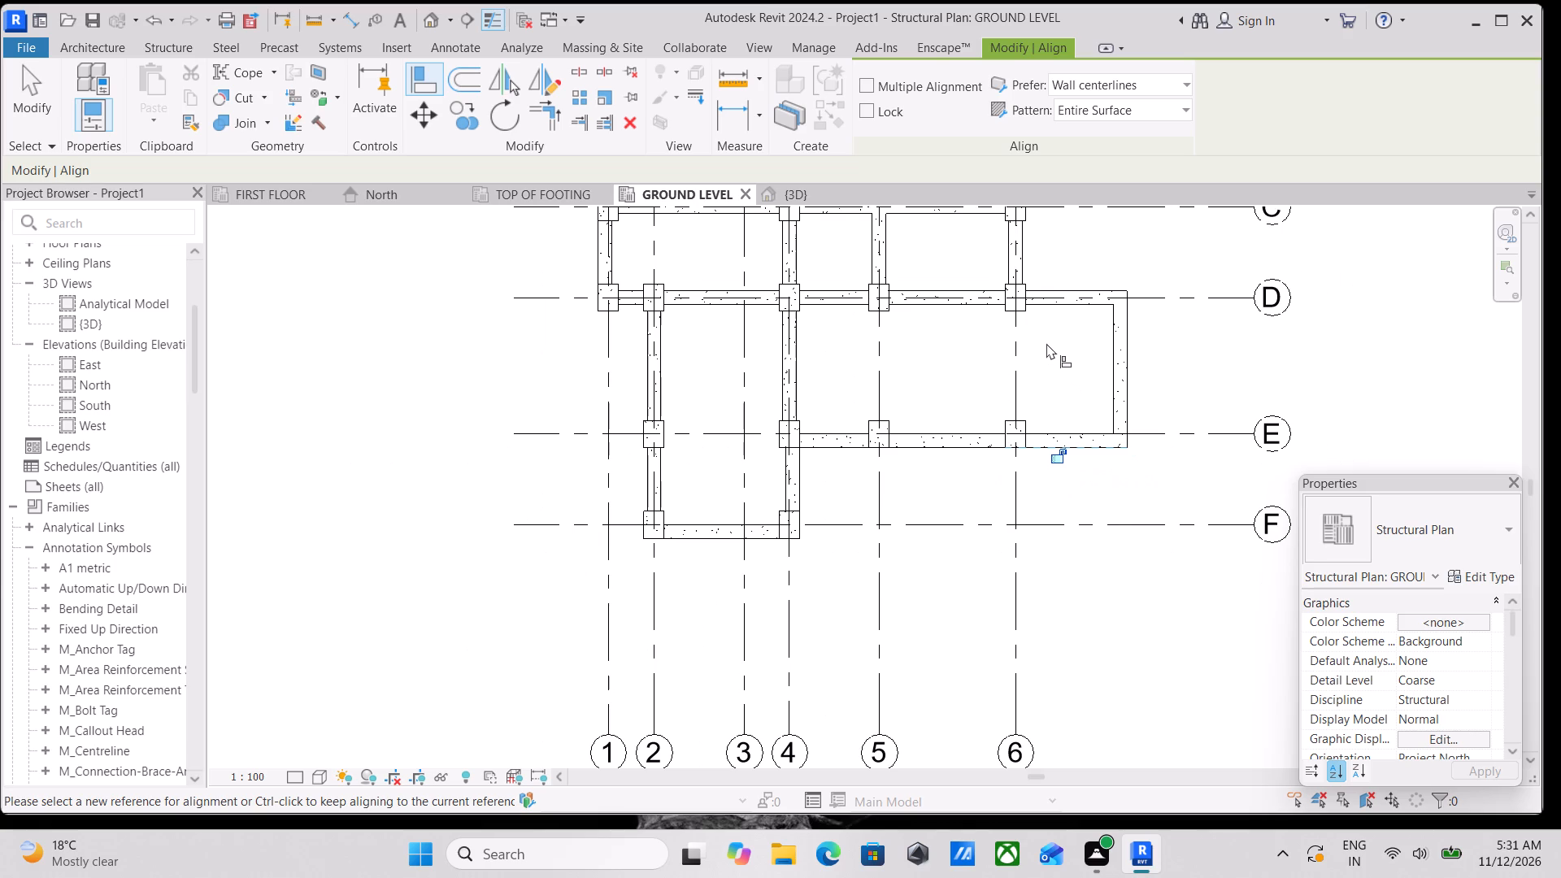
{"action": "key", "text": "space"}
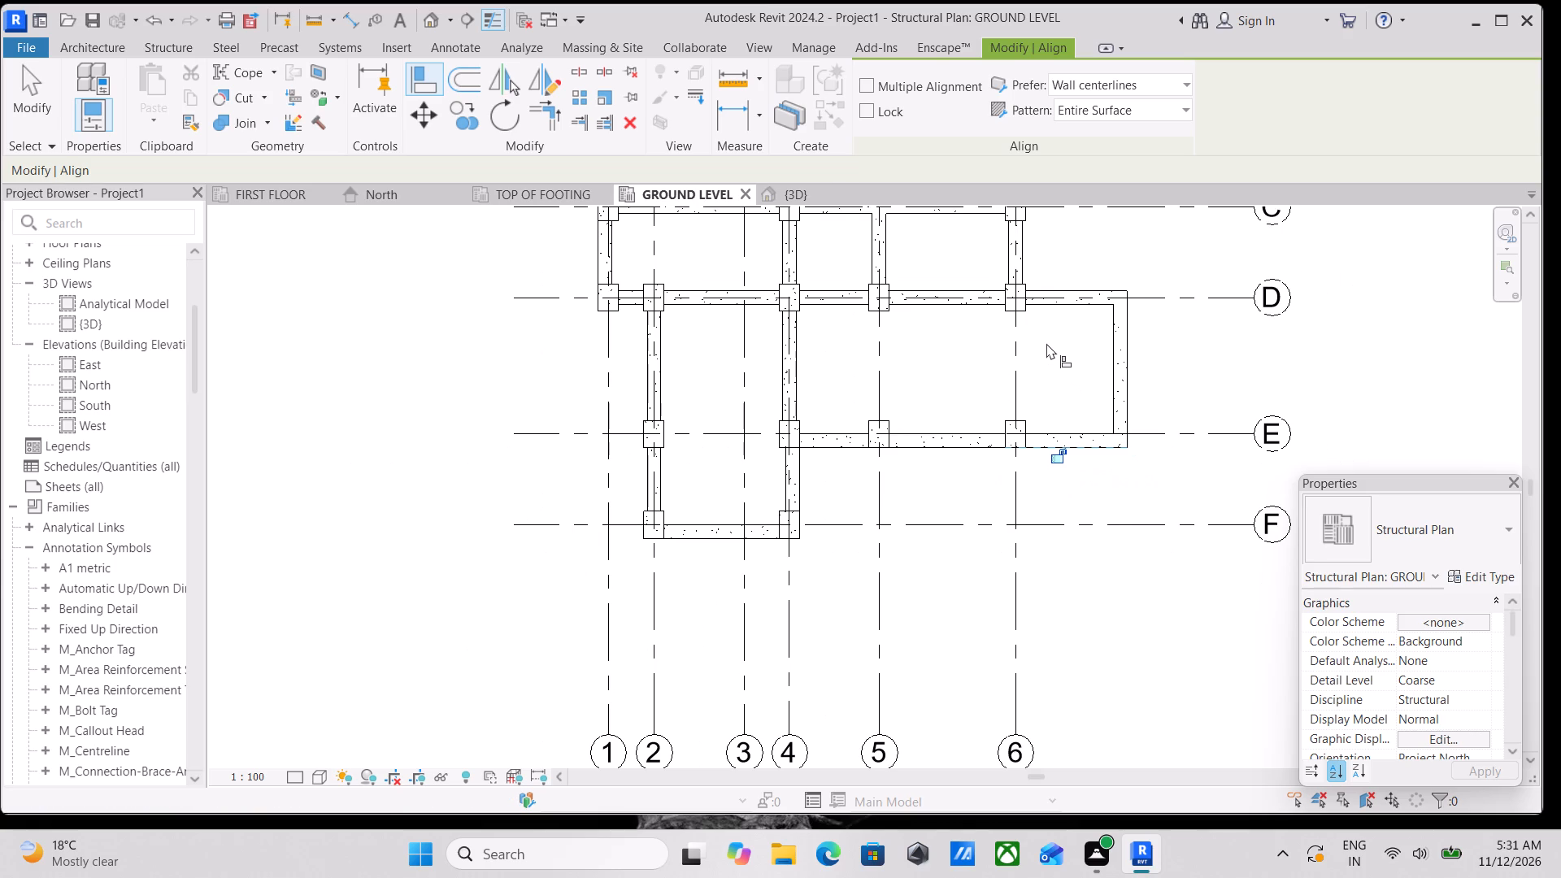
{"action": "key", "text": "space"}
{"action": "scroll", "coordinate": [1046, 343], "scroll_direction": "down", "scroll_amount": 2}
{"action": "key", "text": "Escape"}
{"action": "key", "text": "Escape"}
{"action": "scroll", "coordinate": [1046, 345], "scroll_direction": "down", "scroll_amount": 2}
{"action": "key", "text": "Escape"}
Restart Align and align the vertical beam on grid 6 between grids A and B flush with the columns' outer right face.
{"action": "middle_click_drag", "start_coordinate": [1046, 347], "coordinate": [1067, 386]}
{"action": "middle_click_drag", "start_coordinate": [1065, 328], "coordinate": [1069, 451]}
{"action": "middle_click_drag", "start_coordinate": [1006, 368], "coordinate": [1030, 403]}
{"action": "scroll", "coordinate": [1076, 377], "scroll_direction": "up", "scroll_amount": 2}
{"action": "scroll", "coordinate": [1123, 324], "scroll_direction": "up", "scroll_amount": 3}
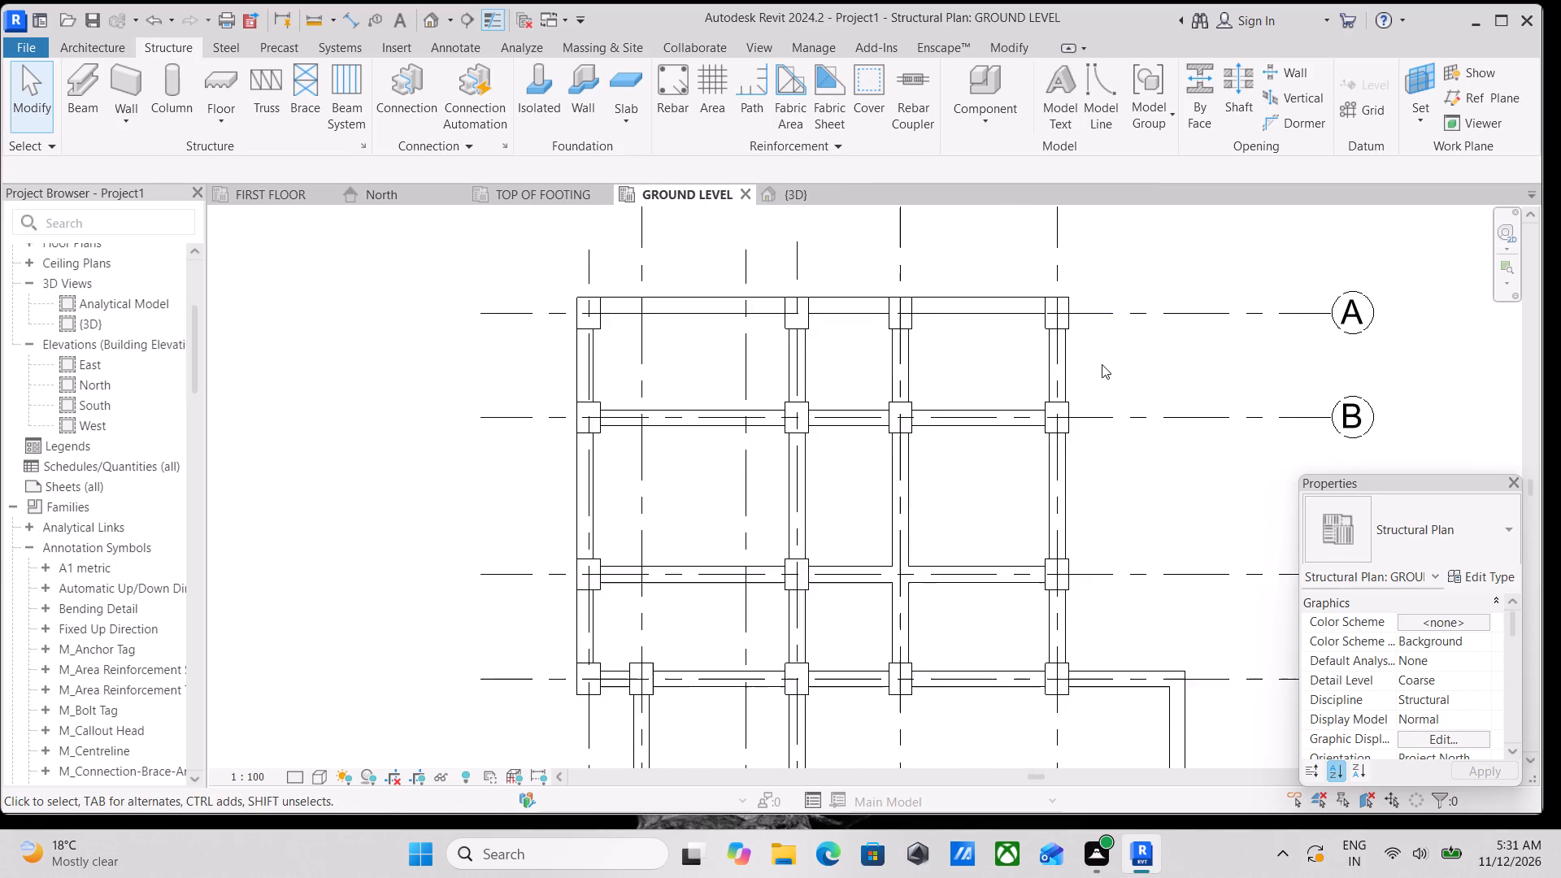
{"action": "scroll", "coordinate": [1102, 364], "scroll_direction": "up", "scroll_amount": 2}
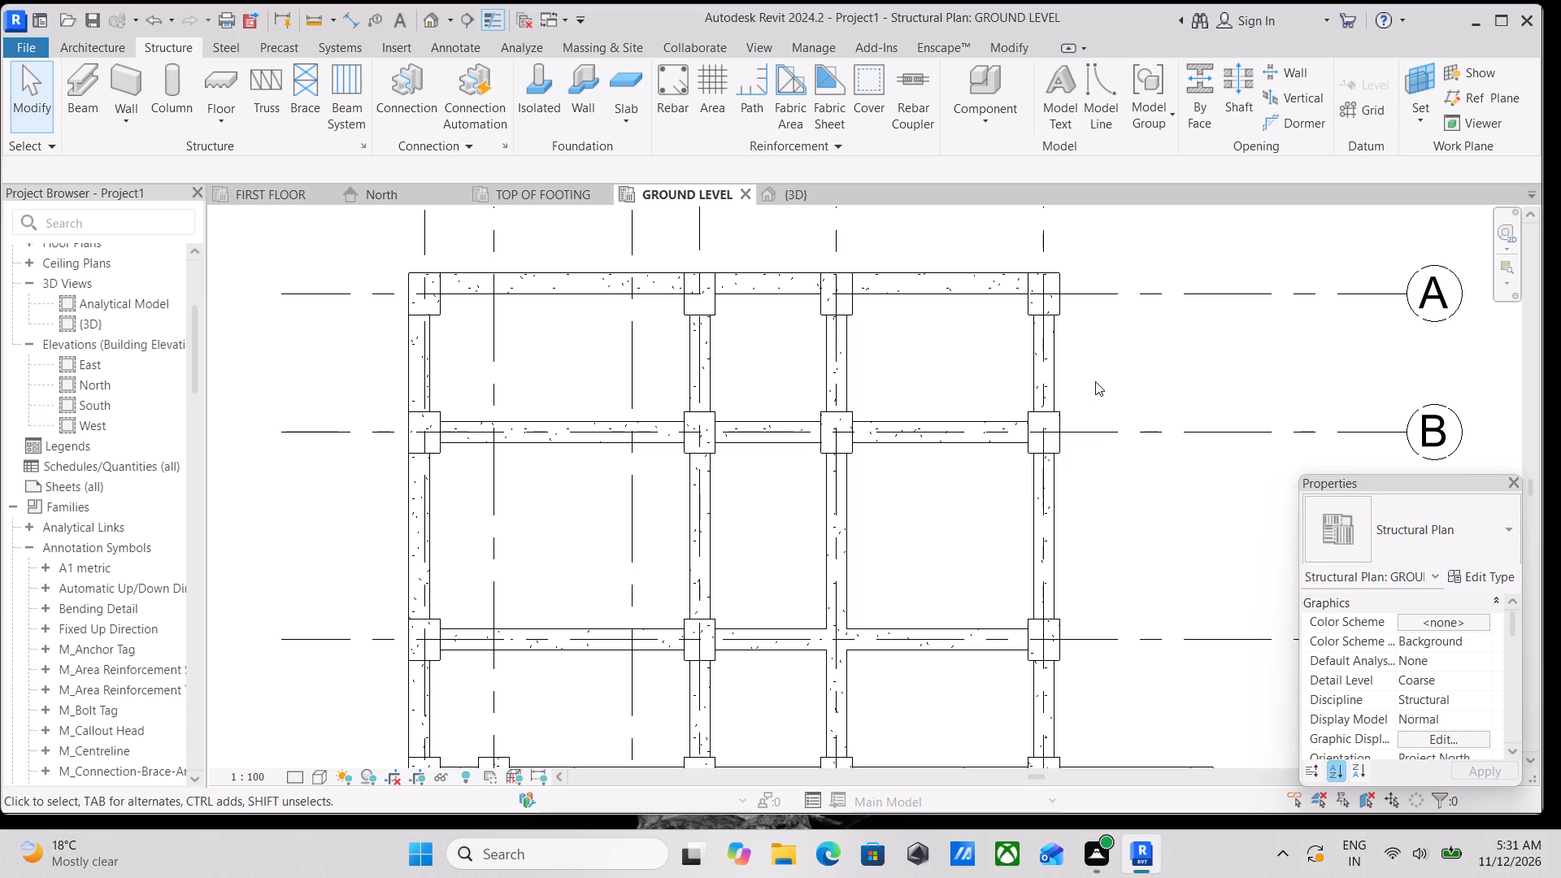
{"action": "scroll", "coordinate": [1060, 358], "scroll_direction": "up", "scroll_amount": 1}
{"action": "scroll", "coordinate": [957, 361], "scroll_direction": "down", "scroll_amount": 2}
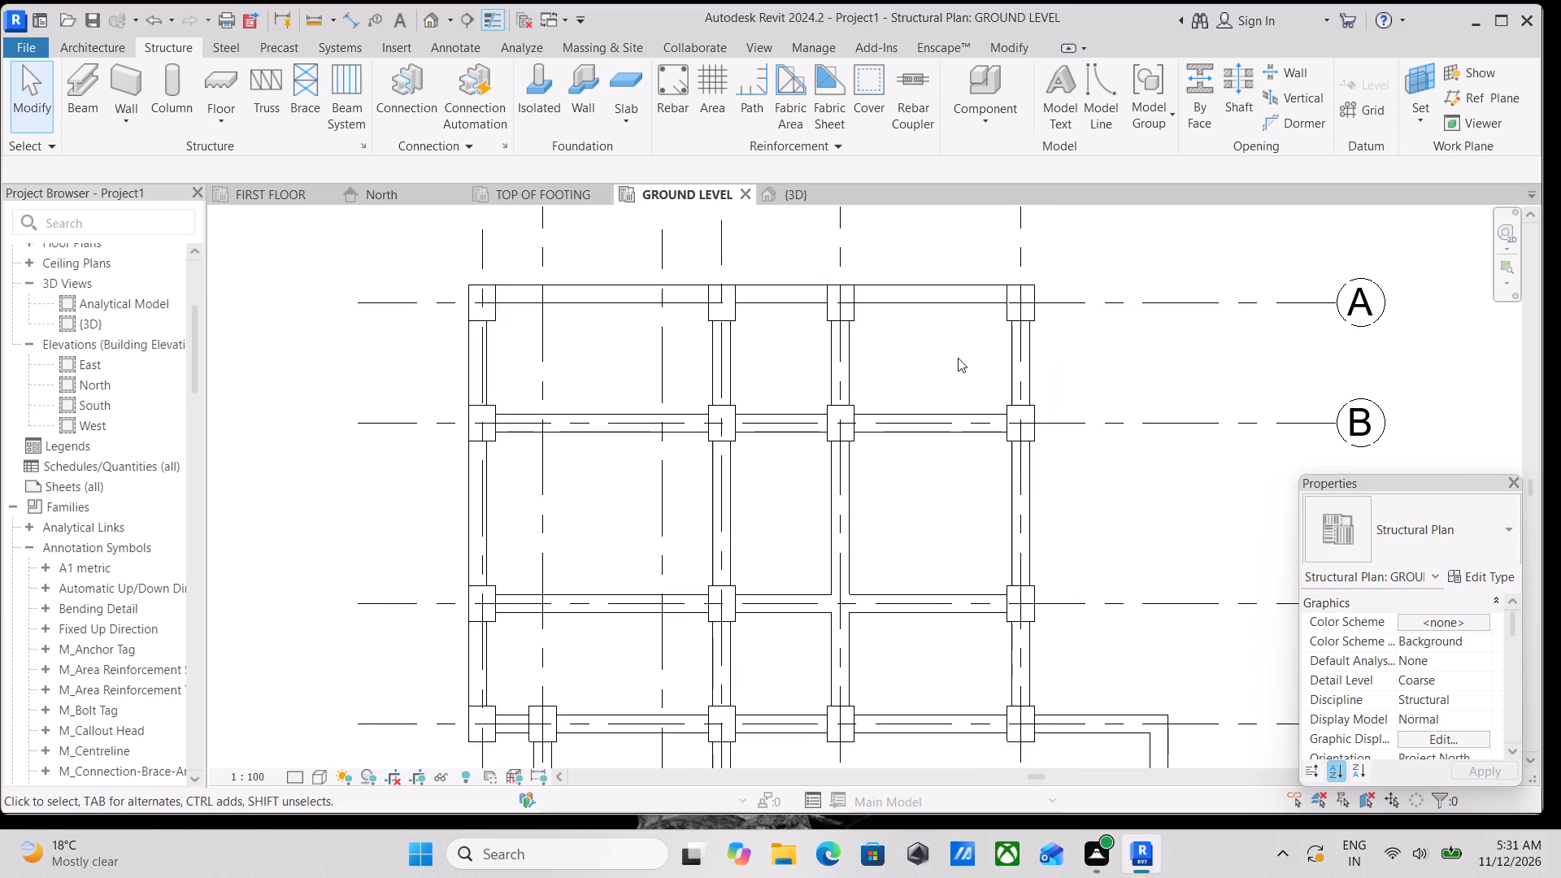
{"action": "middle_click_drag", "start_coordinate": [959, 357], "coordinate": [996, 348]}
{"action": "scroll", "coordinate": [1085, 322], "scroll_direction": "up", "scroll_amount": 4}
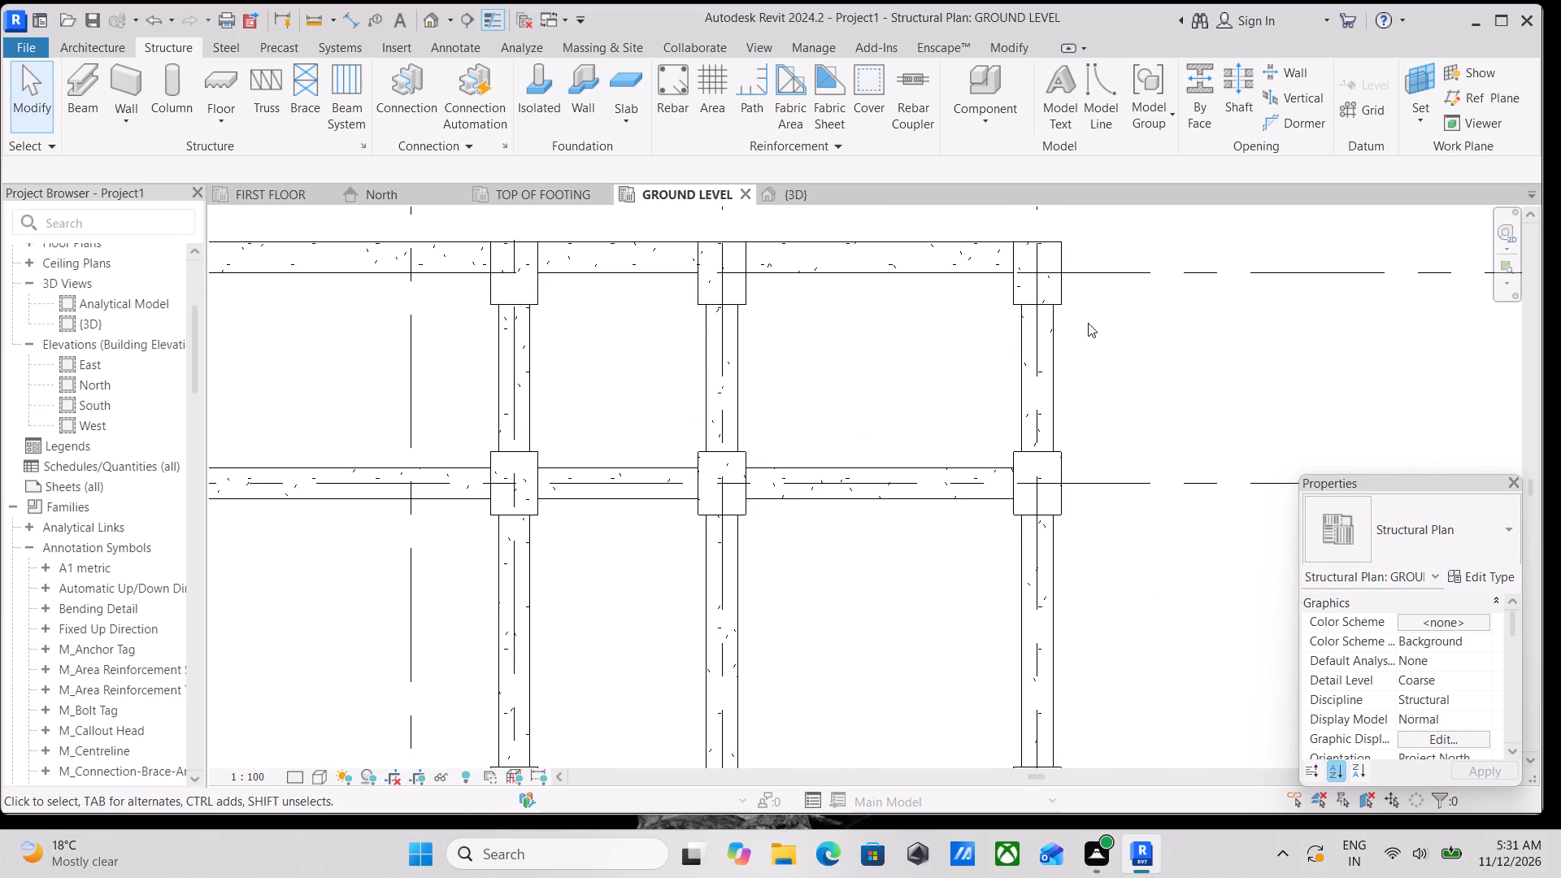
{"action": "key", "text": "a"}
{"action": "key", "text": "l"}
{"action": "scroll", "coordinate": [1046, 321], "scroll_direction": "up", "scroll_amount": 1}
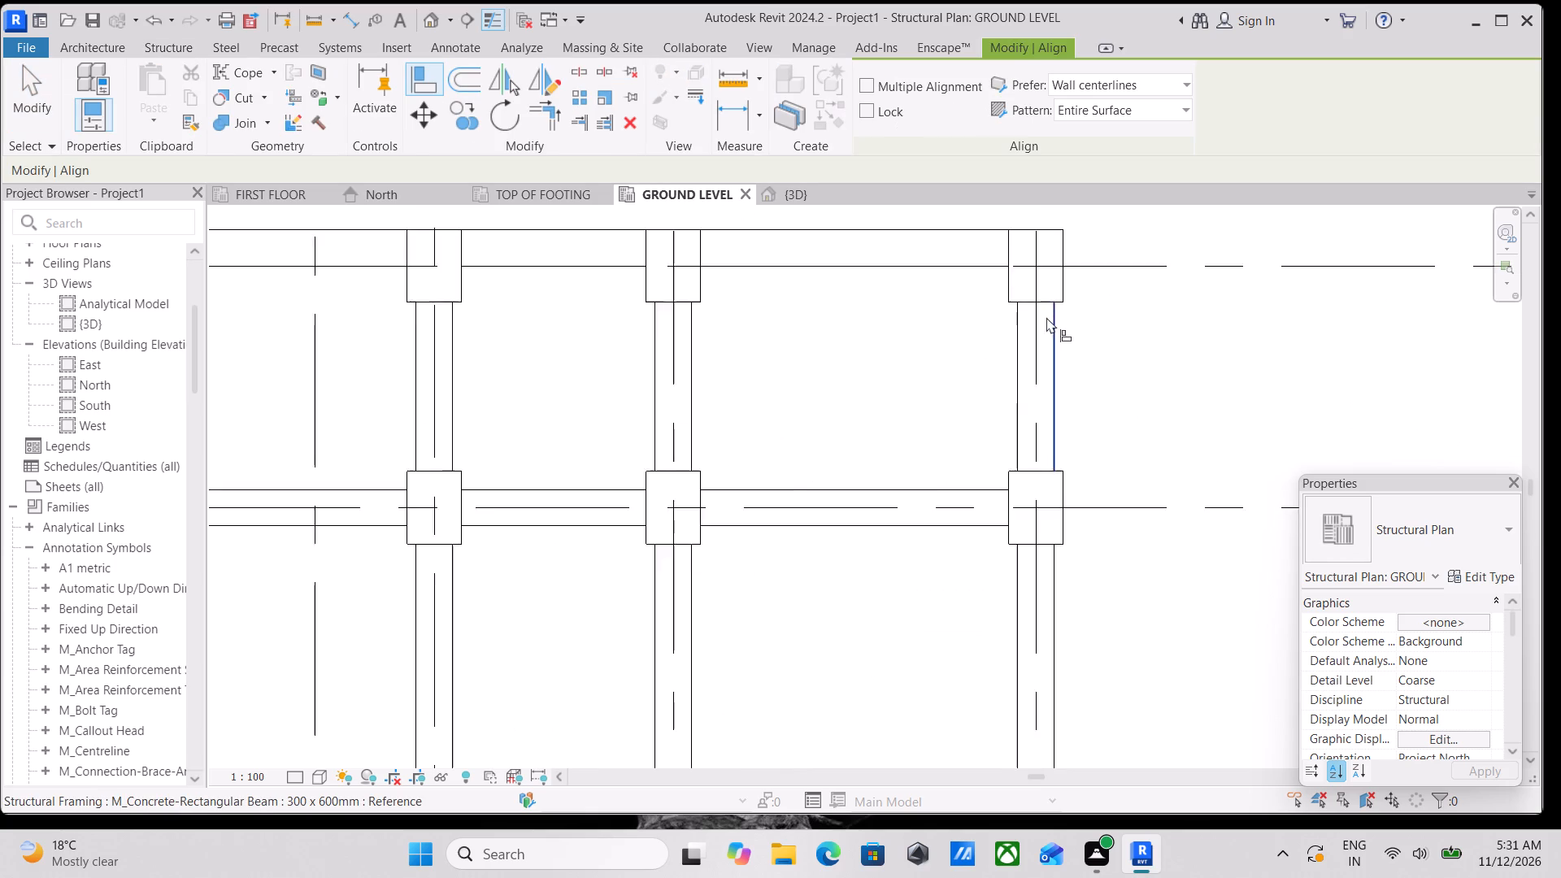
{"action": "scroll", "coordinate": [1046, 317], "scroll_direction": "up", "scroll_amount": 1}
{"action": "left_click", "coordinate": [1065, 285]}
{"action": "left_click", "coordinate": [1055, 359]}
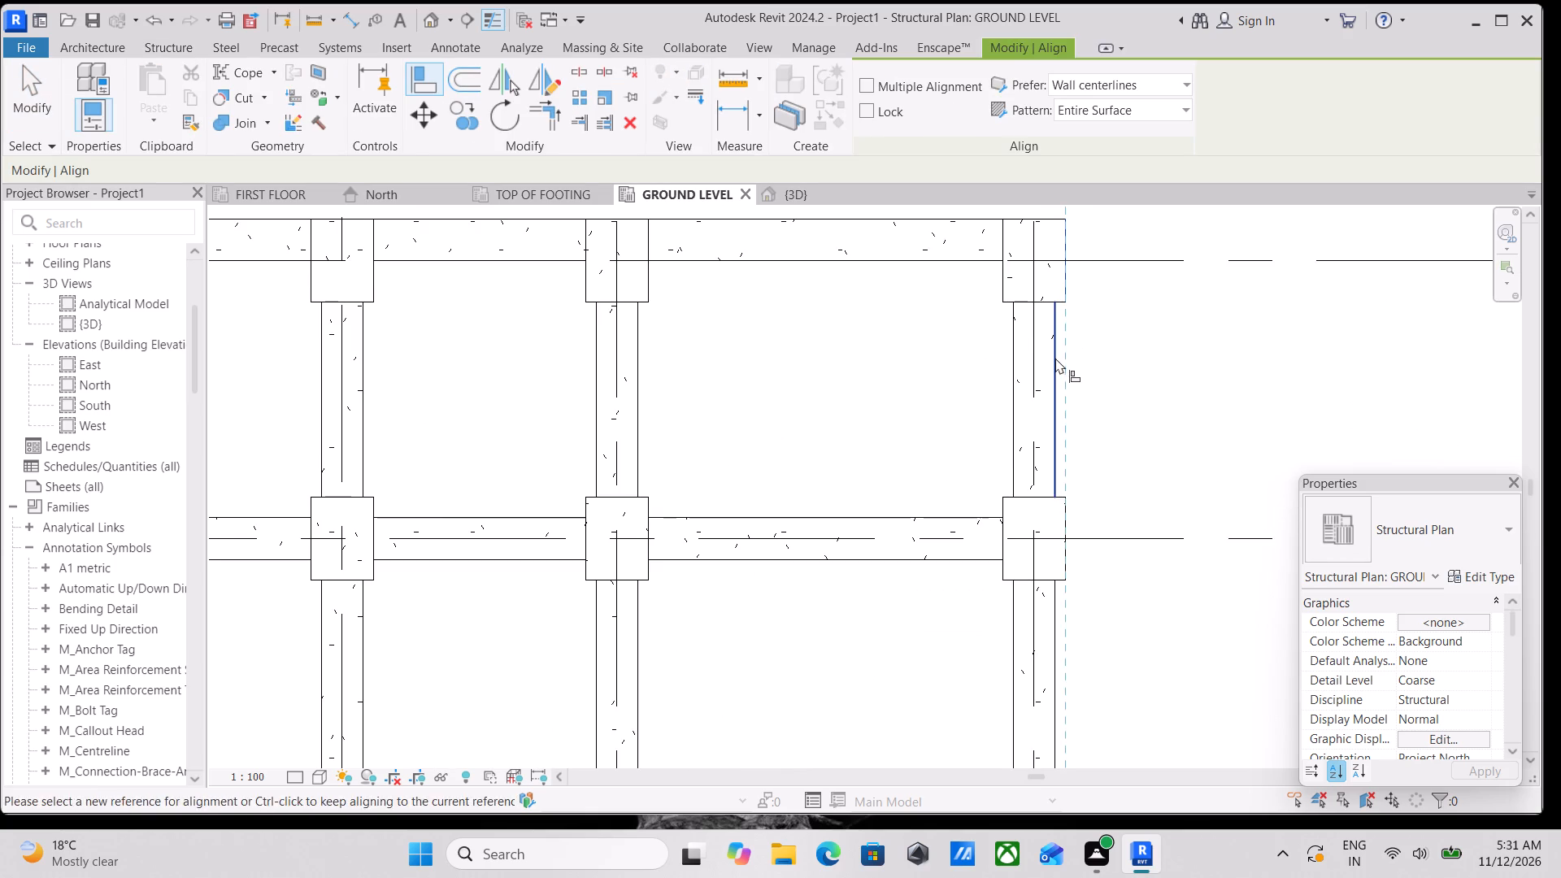
Align the vertical beam on grid 6 between grids B and C flush with the columns' outer right face.
{"action": "middle_click_drag", "start_coordinate": [1096, 373], "coordinate": [1101, 264]}
{"action": "middle_click_drag", "start_coordinate": [1092, 465], "coordinate": [1091, 351]}
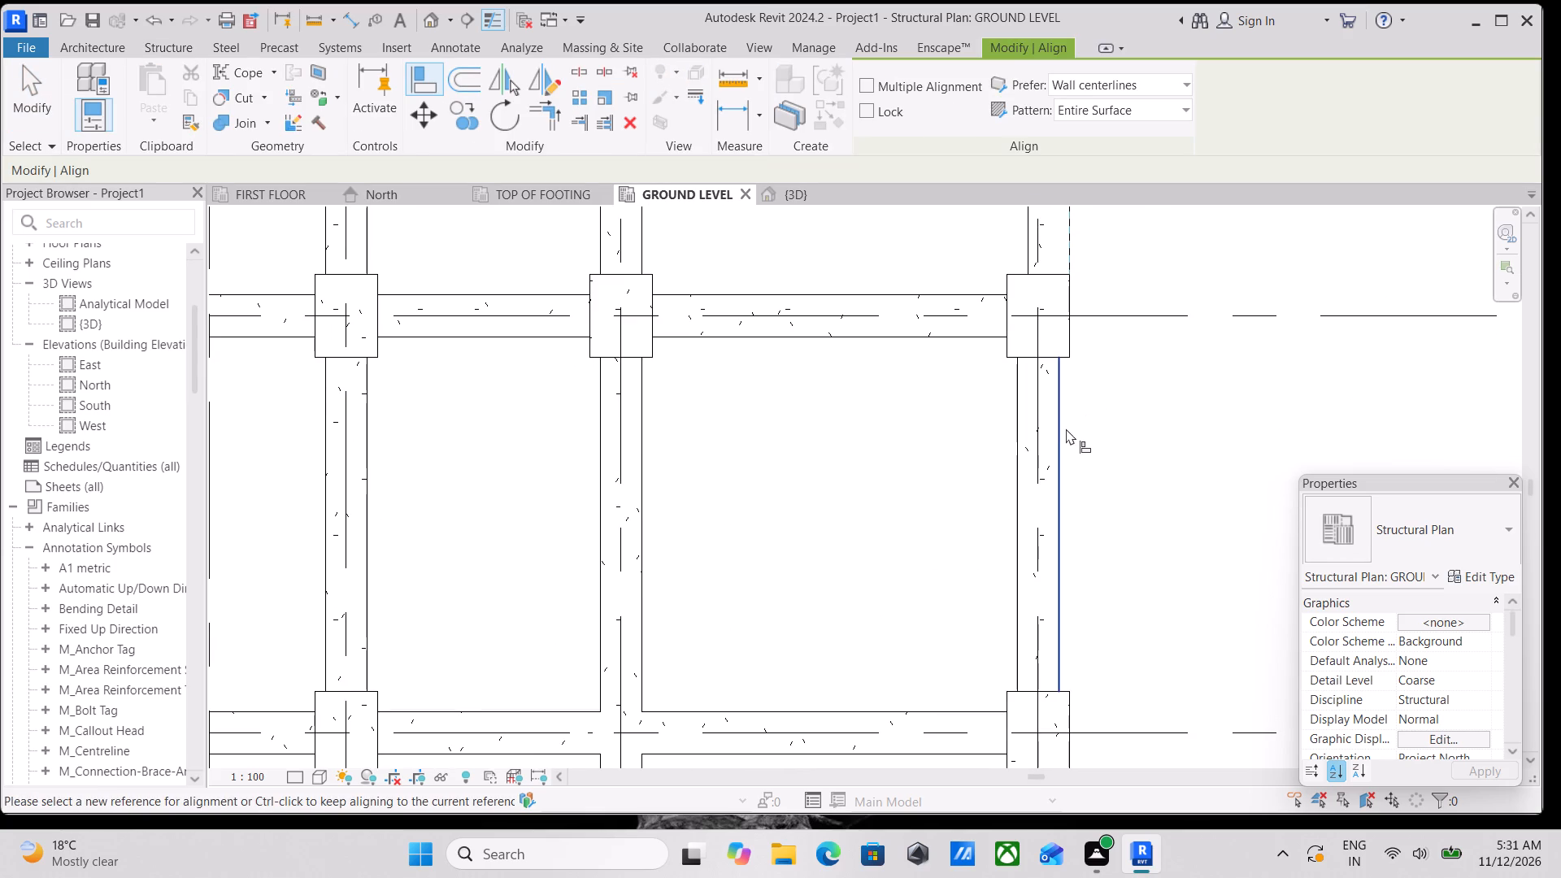
{"action": "left_click", "coordinate": [1076, 346]}
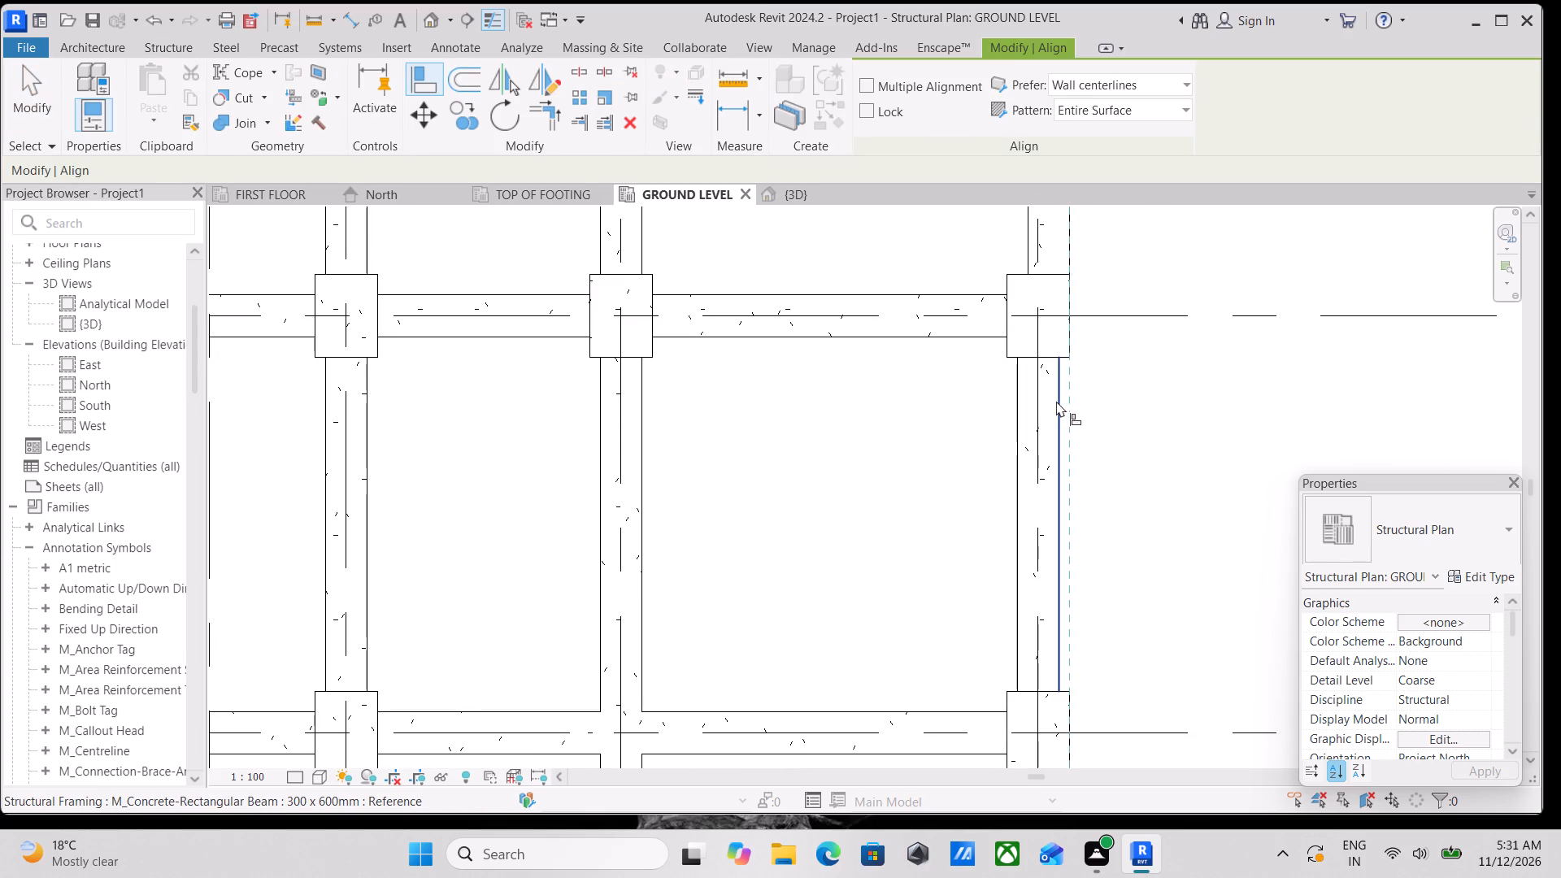
{"action": "left_click", "coordinate": [1058, 403]}
Align the vertical beam on grid 6 between grids C and D flush with the columns' outer right face, and finish aligning.
{"action": "middle_click_drag", "start_coordinate": [1060, 403], "coordinate": [1068, 280]}
{"action": "scroll", "coordinate": [1093, 472], "scroll_direction": "down", "scroll_amount": 3}
{"action": "middle_click_drag", "start_coordinate": [1093, 475], "coordinate": [1098, 363]}
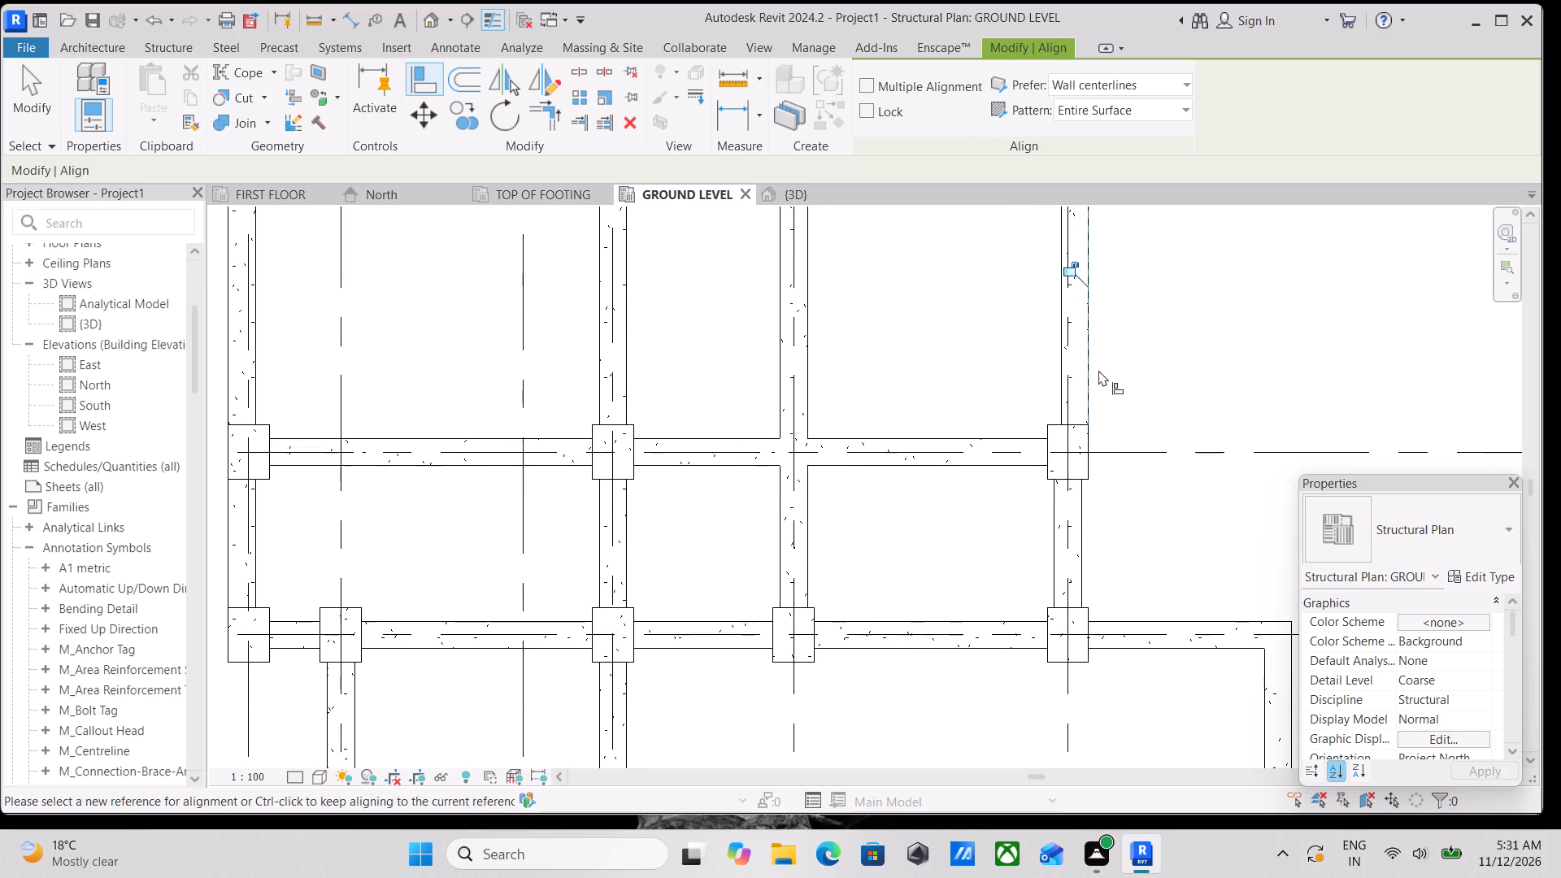
{"action": "left_click", "coordinate": [1089, 465]}
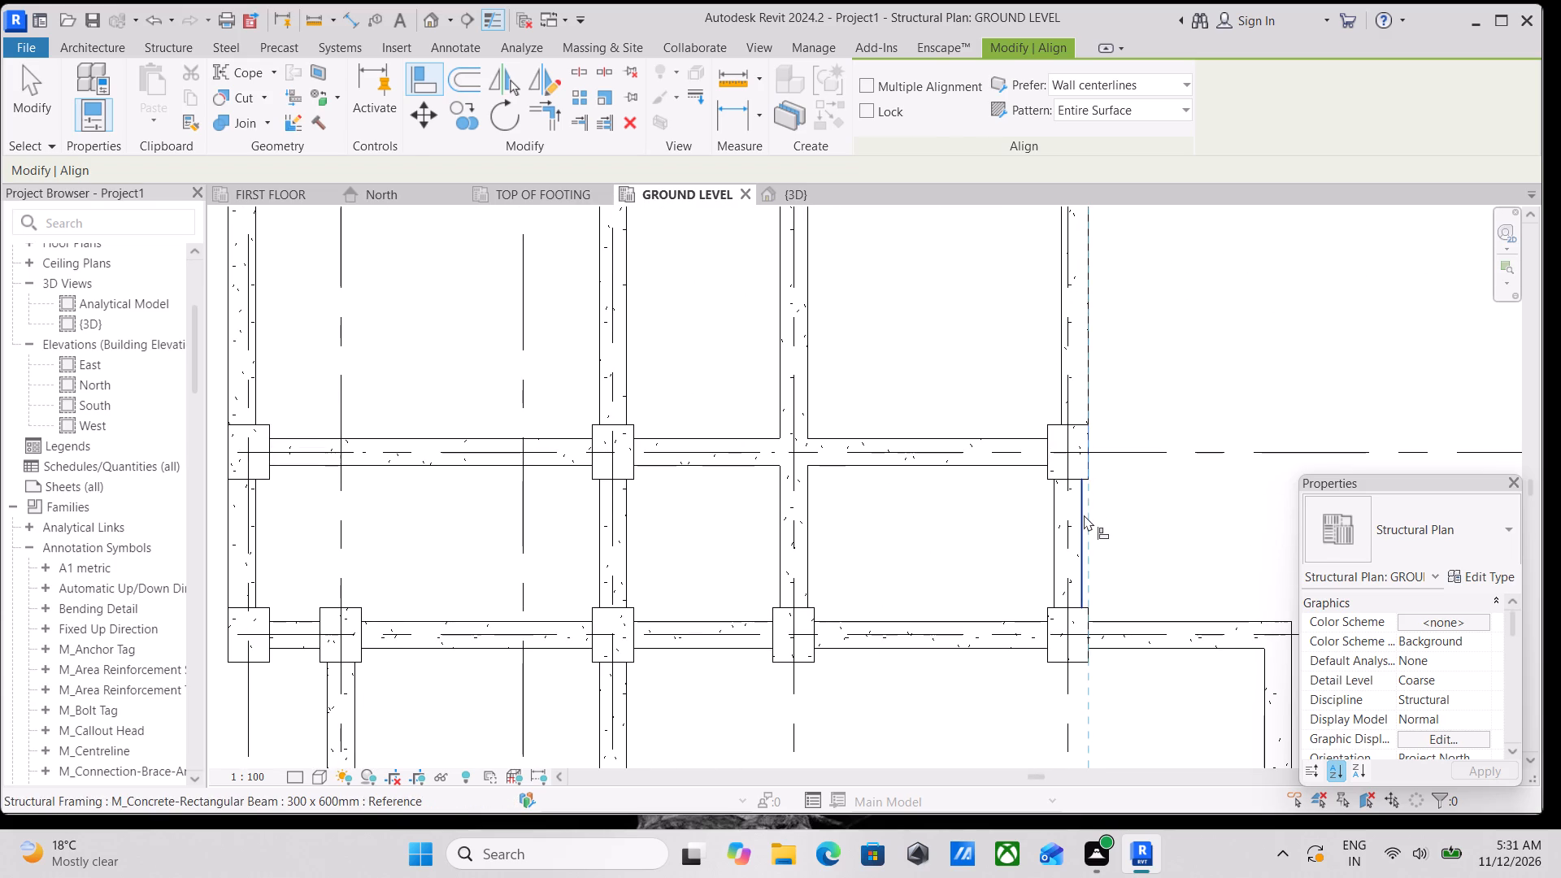
{"action": "left_click", "coordinate": [1084, 515]}
{"action": "scroll", "coordinate": [1096, 515], "scroll_direction": "down", "scroll_amount": 1}
{"action": "middle_click_drag", "start_coordinate": [1096, 513], "coordinate": [1097, 433]}
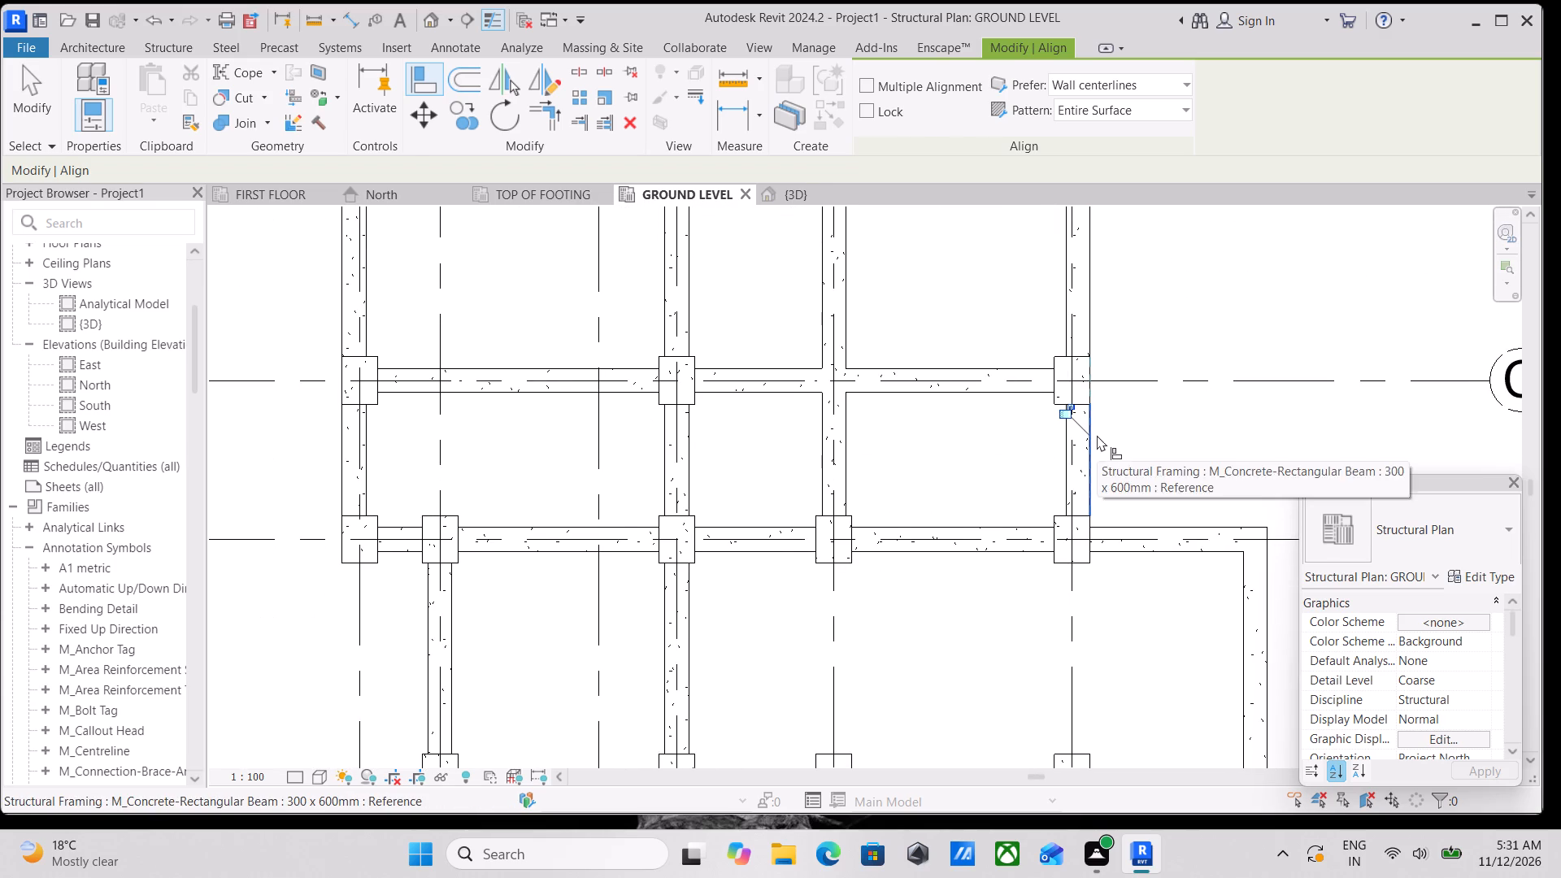
{"action": "middle_click_drag", "start_coordinate": [1097, 435], "coordinate": [1099, 353]}
{"action": "middle_click_drag", "start_coordinate": [1094, 441], "coordinate": [1092, 426]}
{"action": "middle_click_drag", "start_coordinate": [1098, 469], "coordinate": [1092, 476]}
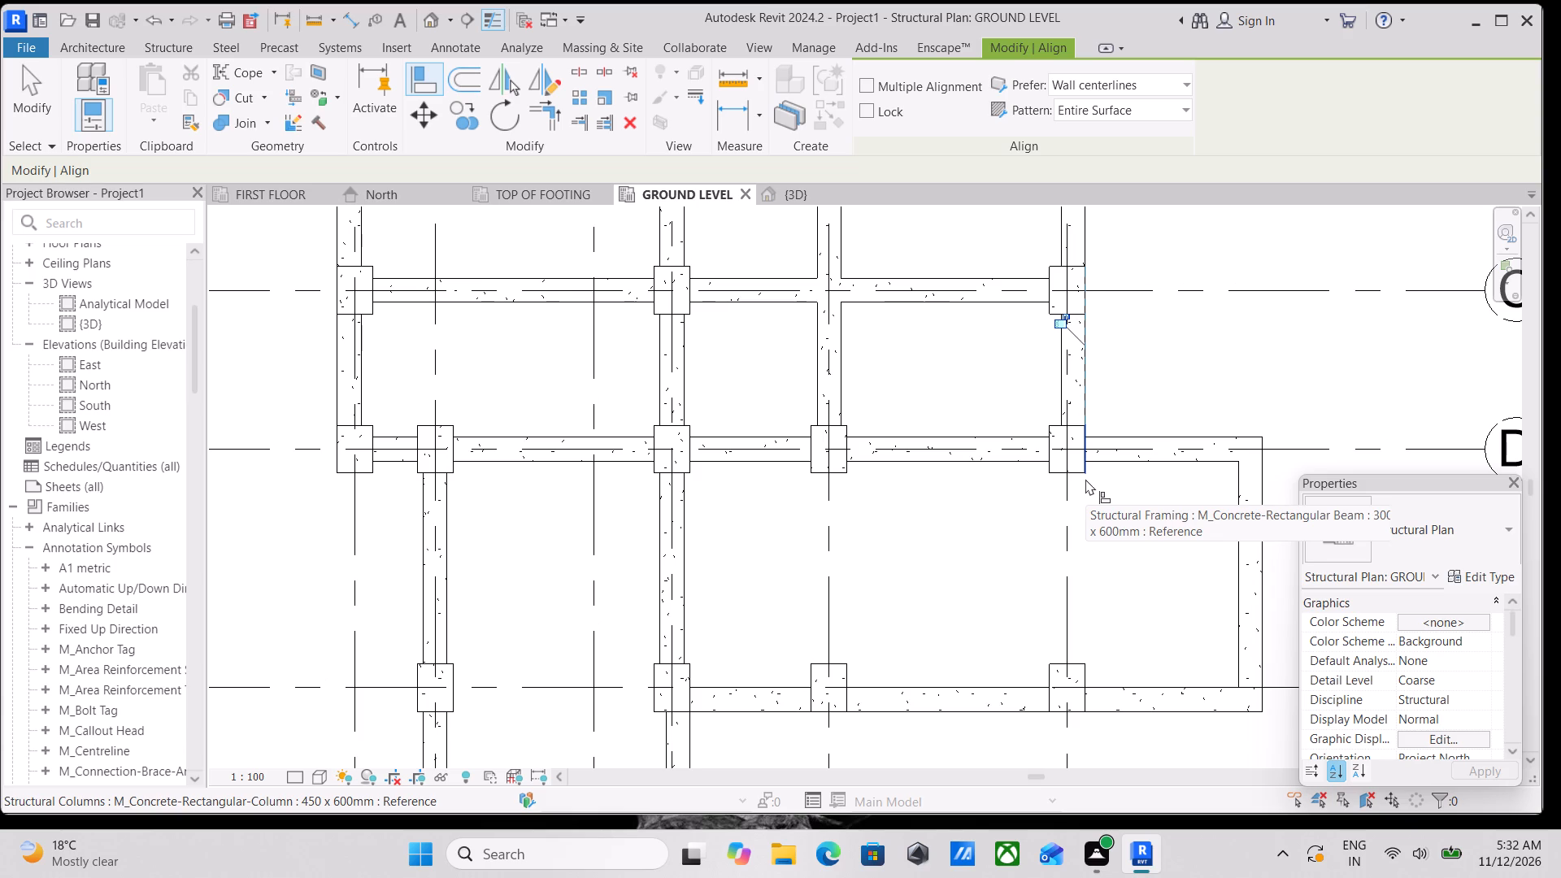
{"action": "scroll", "coordinate": [1091, 447], "scroll_direction": "up", "scroll_amount": 2}
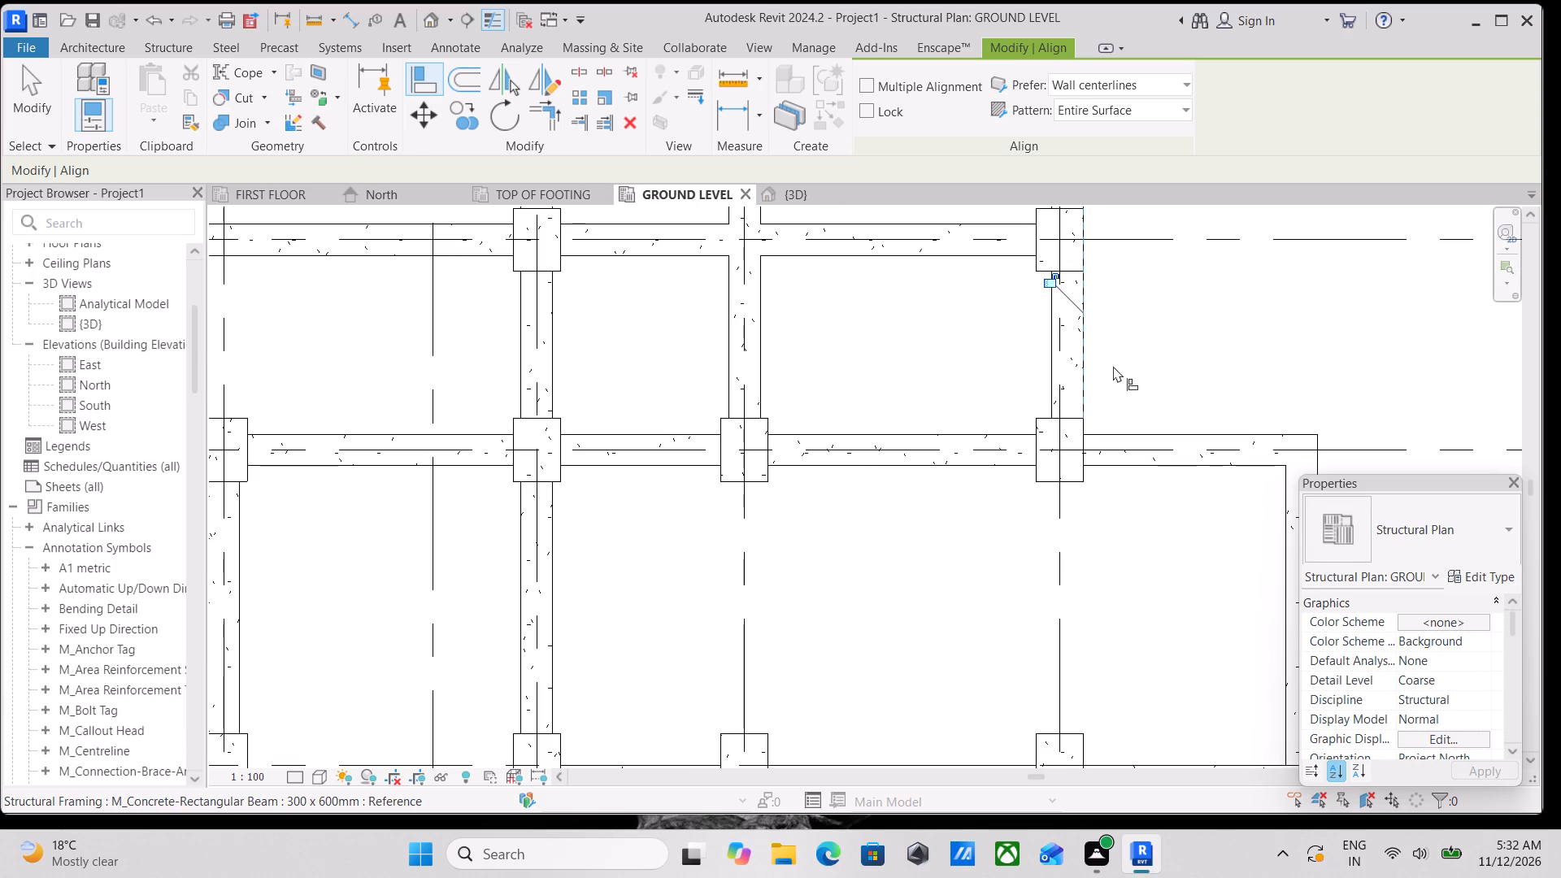
{"action": "key", "text": "space"}
{"action": "key", "text": "space"}
{"action": "scroll", "coordinate": [1113, 366], "scroll_direction": "down", "scroll_amount": 3}
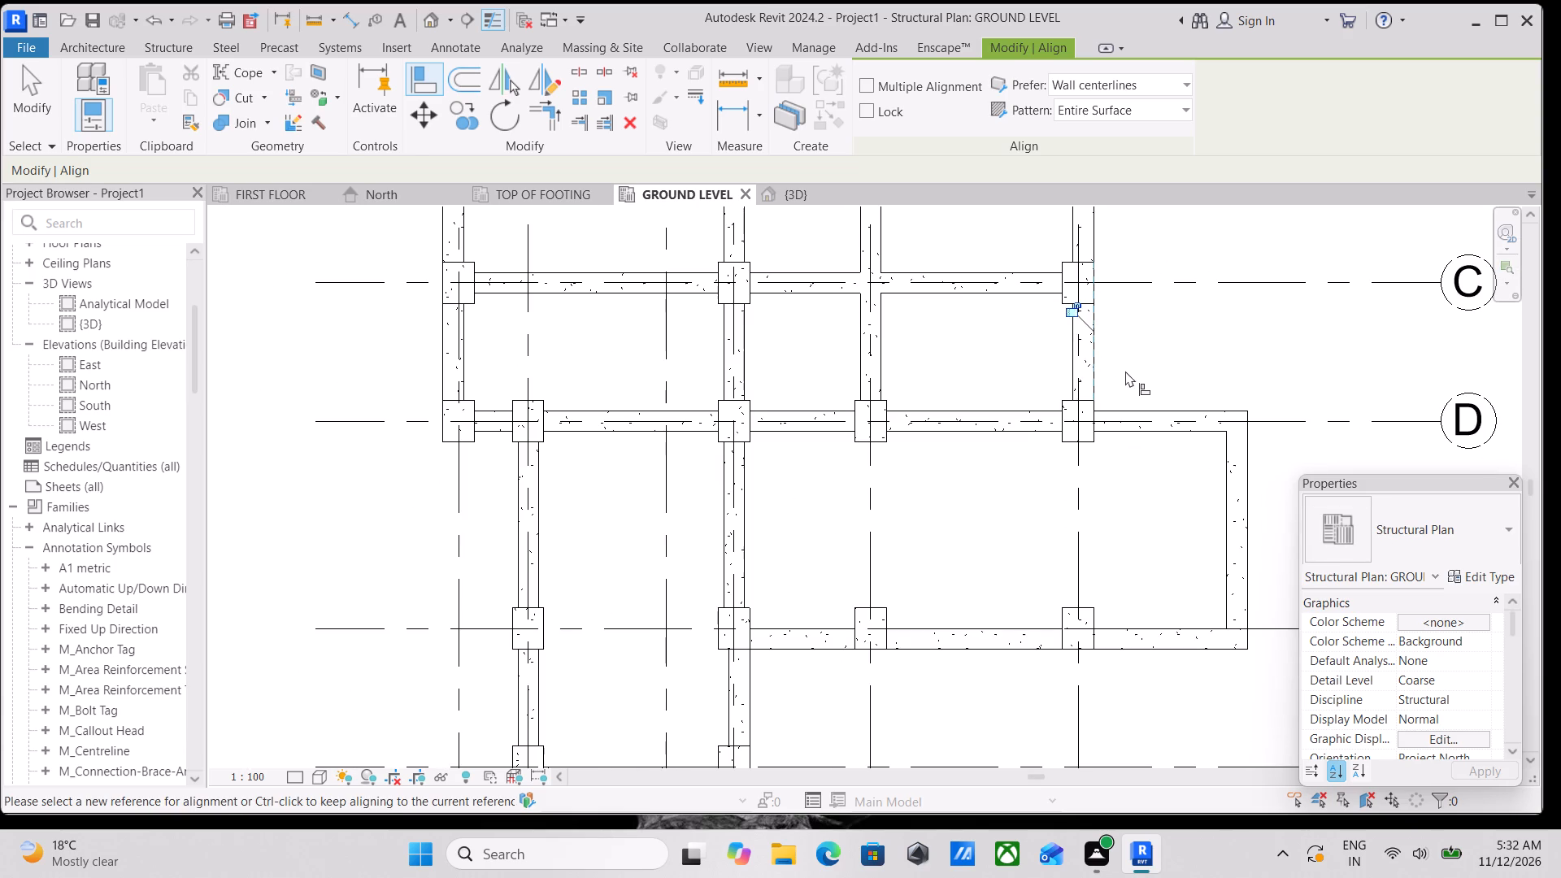
{"action": "key", "text": "Escape"}
{"action": "key", "text": "Escape"}
Review the perimeter beam alignment across the whole ground level plan.
{"action": "scroll", "coordinate": [1125, 361], "scroll_direction": "down", "scroll_amount": 6}
{"action": "middle_click_drag", "start_coordinate": [1128, 358], "coordinate": [1128, 390]}
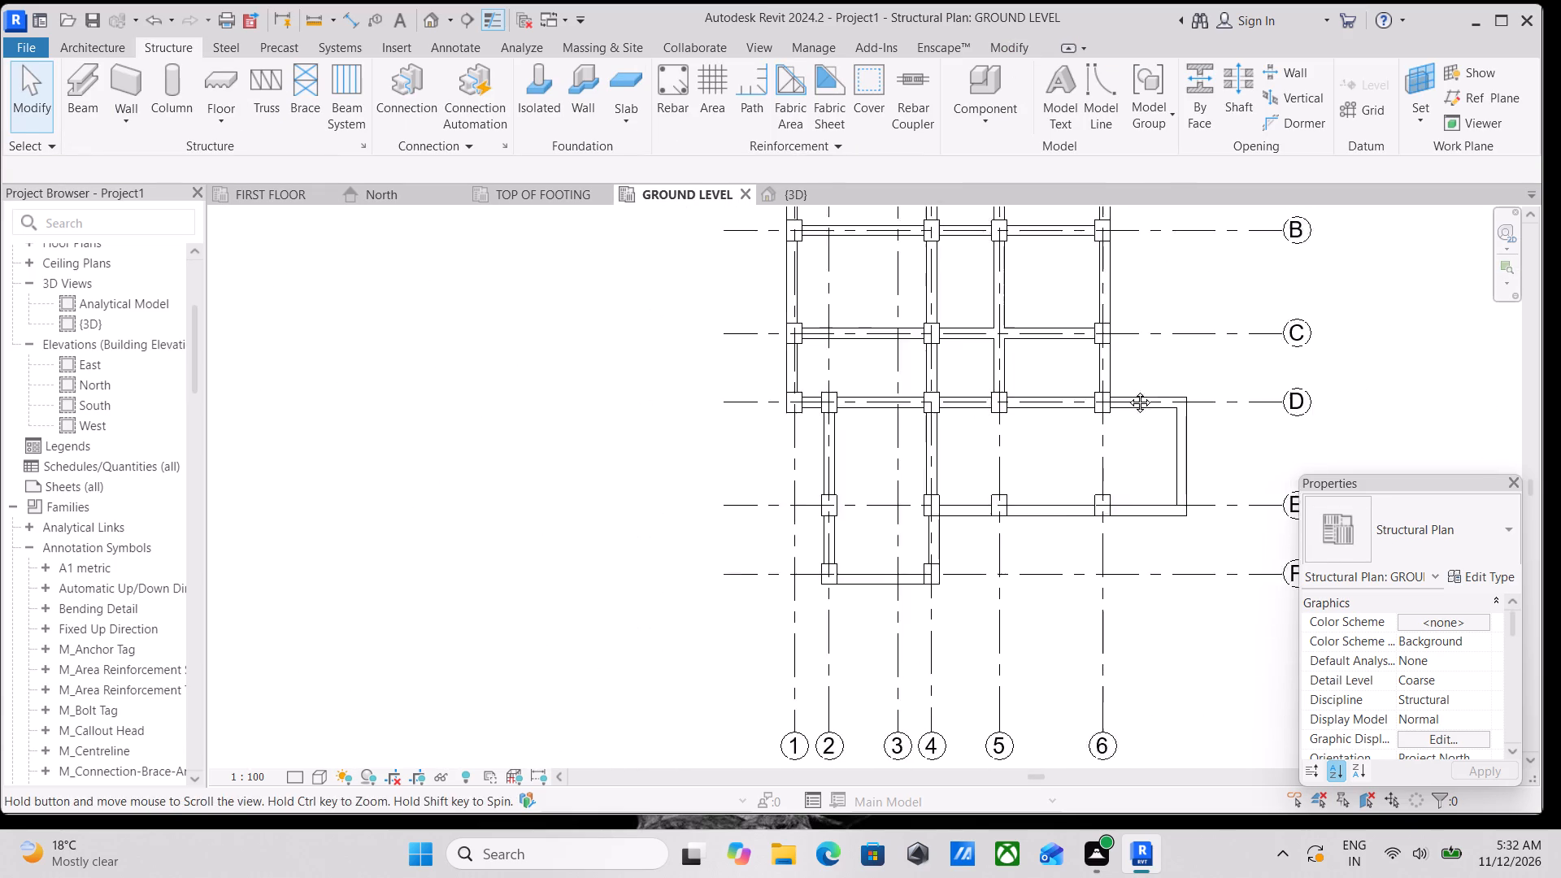
{"action": "middle_click_drag", "start_coordinate": [1128, 390], "coordinate": [1127, 430]}
{"action": "scroll", "coordinate": [1127, 430], "scroll_direction": "down", "scroll_amount": 1}
{"action": "middle_click_drag", "start_coordinate": [1127, 430], "coordinate": [1120, 467]}
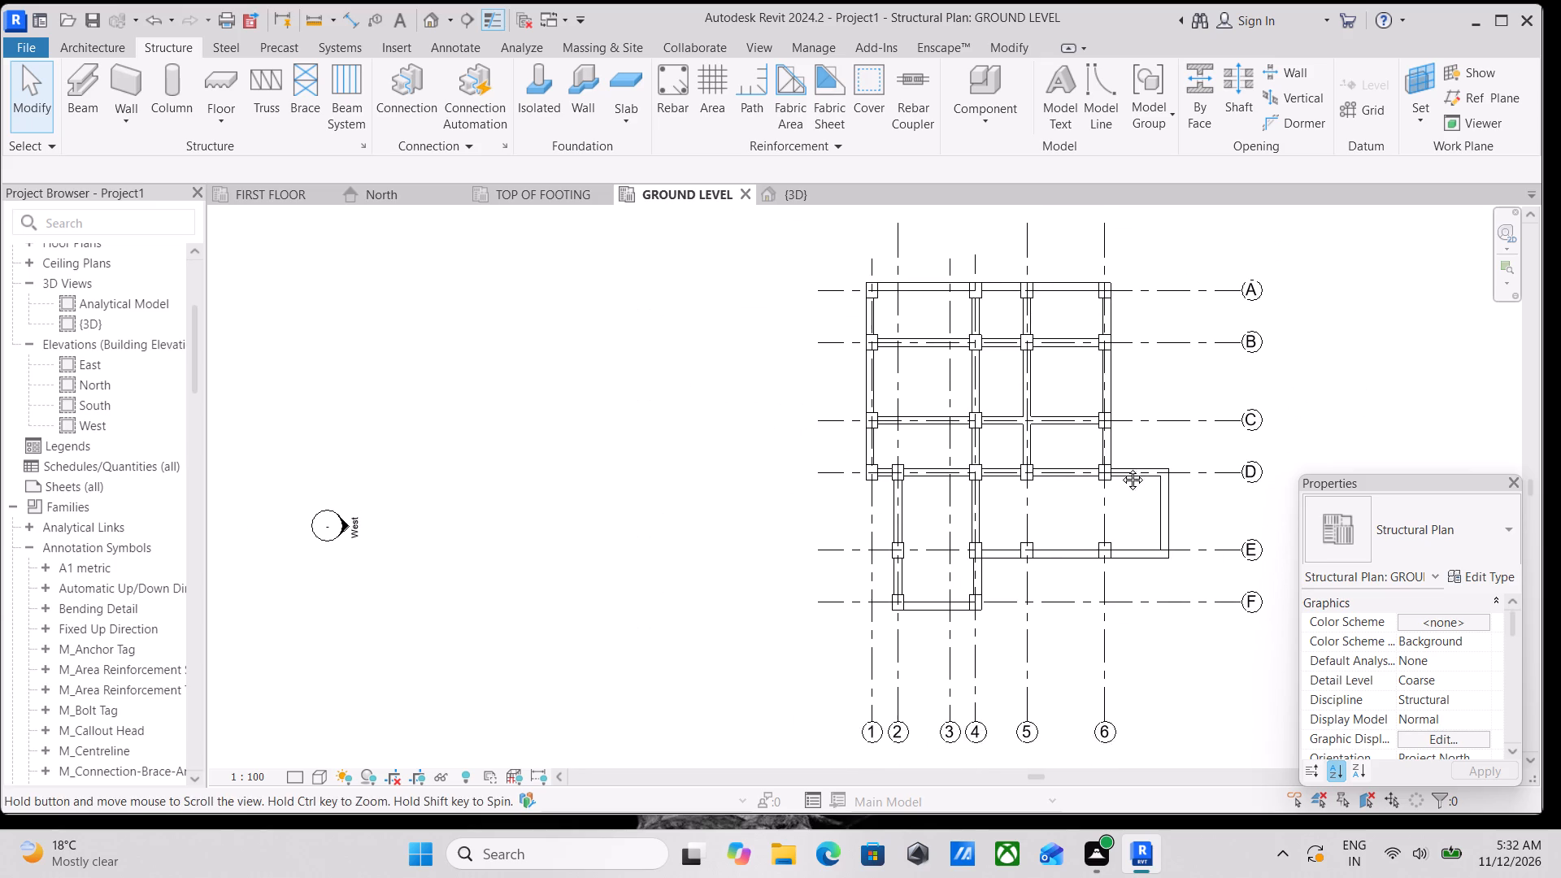
{"action": "middle_click_drag", "start_coordinate": [1120, 467], "coordinate": [1119, 485]}
{"action": "scroll", "coordinate": [1033, 499], "scroll_direction": "up", "scroll_amount": 2}
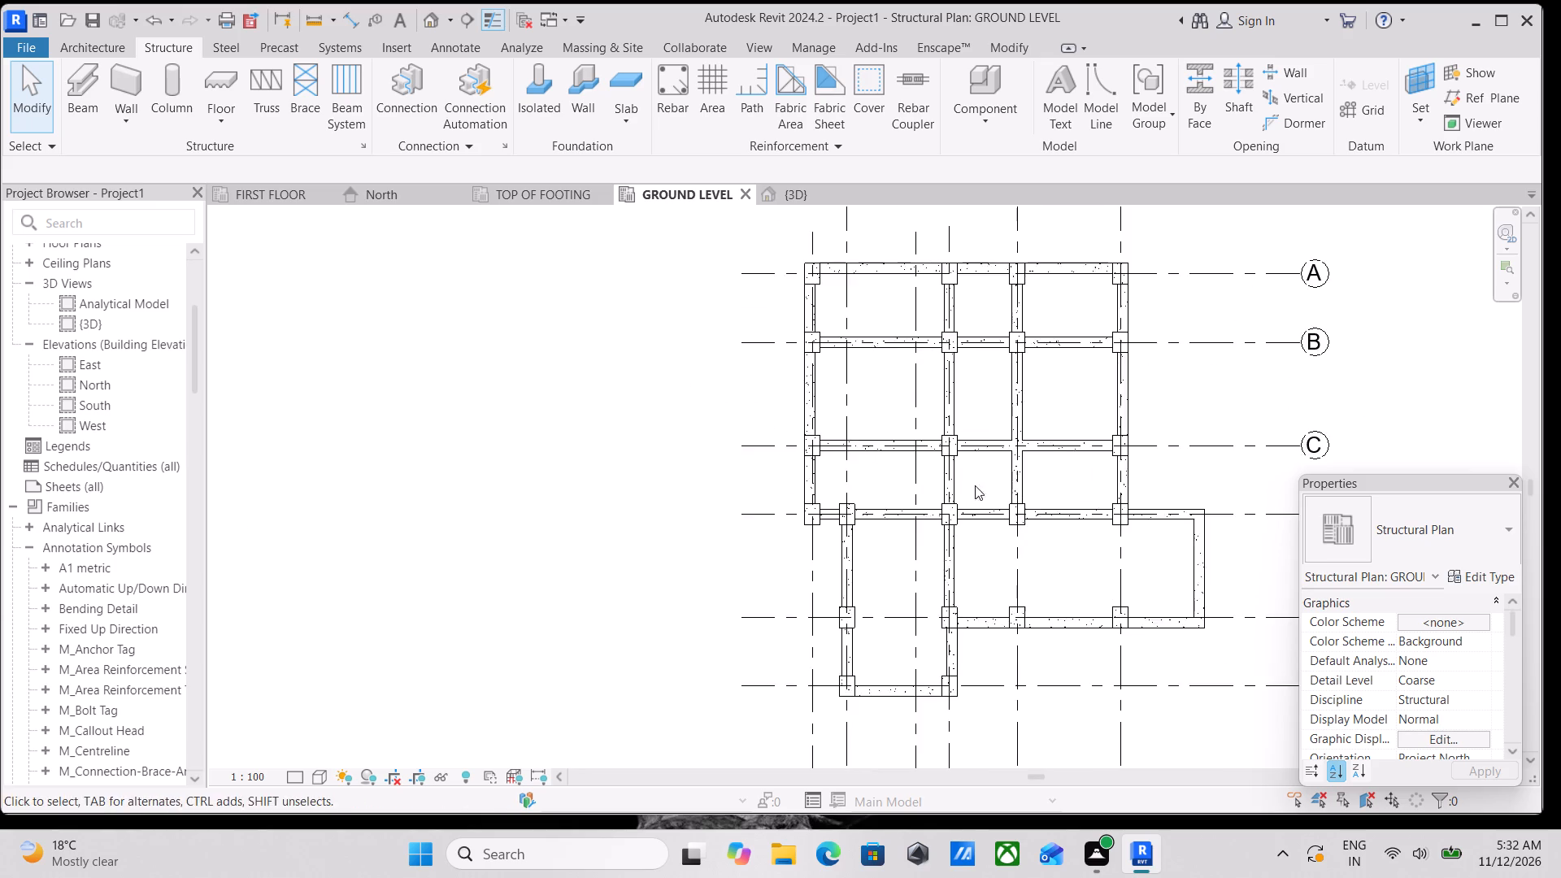
{"action": "middle_click_drag", "start_coordinate": [975, 485], "coordinate": [989, 545]}
Open the TOP OF FOOTING plan and examine the underlaid floor plan image against the footings and columns on grids A to F.
{"action": "left_click_drag", "start_coordinate": [544, 193], "coordinate": [548, 194]}
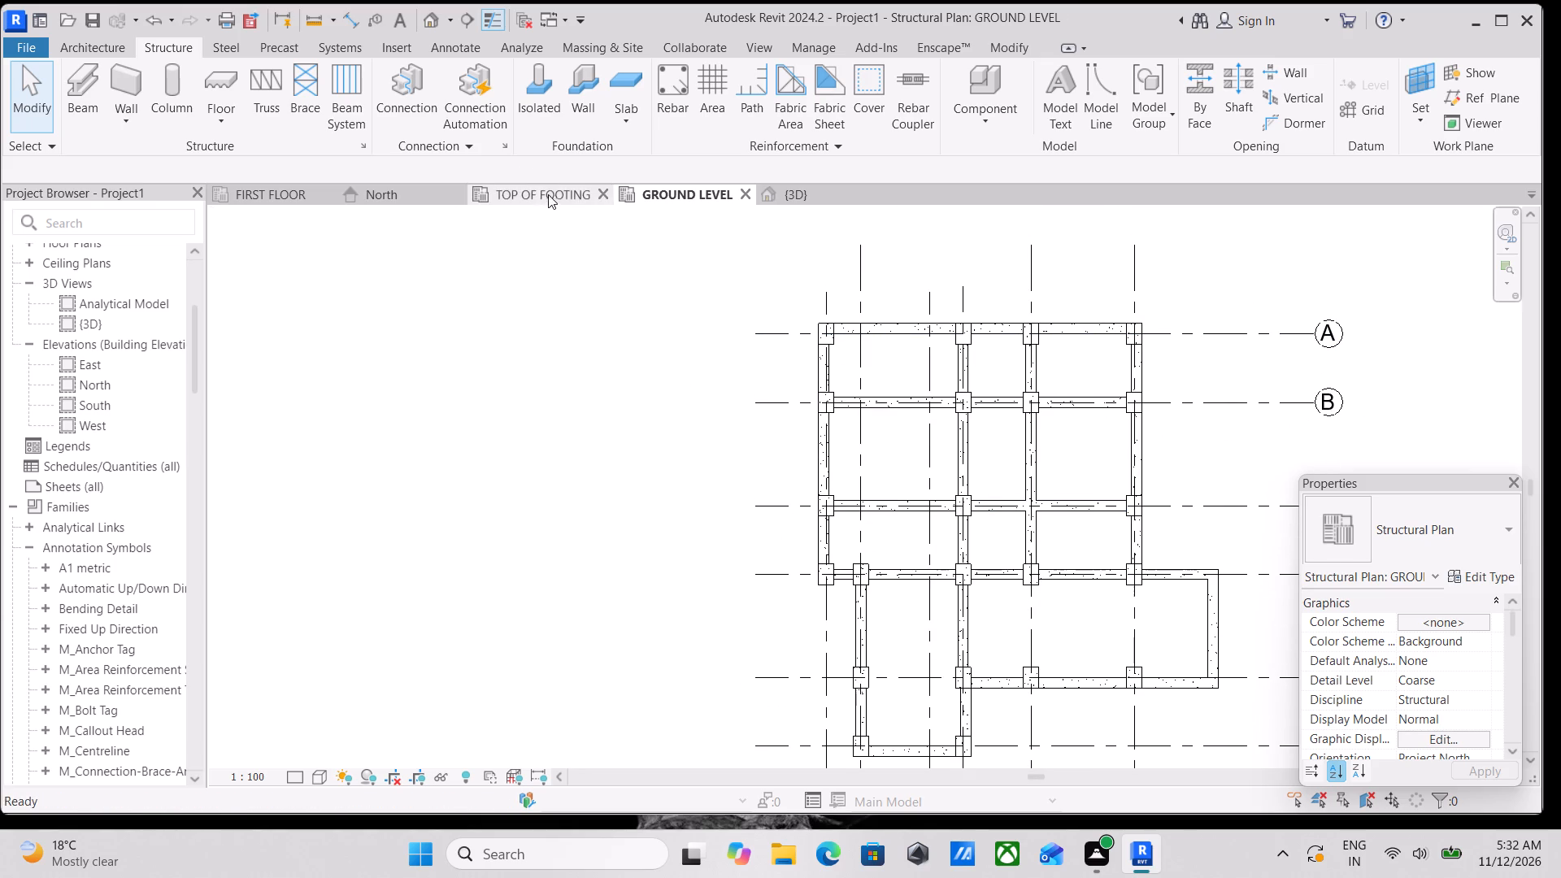
{"action": "left_click_drag", "start_coordinate": [548, 194], "coordinate": [553, 195]}
{"action": "scroll", "coordinate": [702, 274], "scroll_direction": "down", "scroll_amount": 2}
{"action": "middle_click_drag", "start_coordinate": [711, 472], "coordinate": [886, 515]}
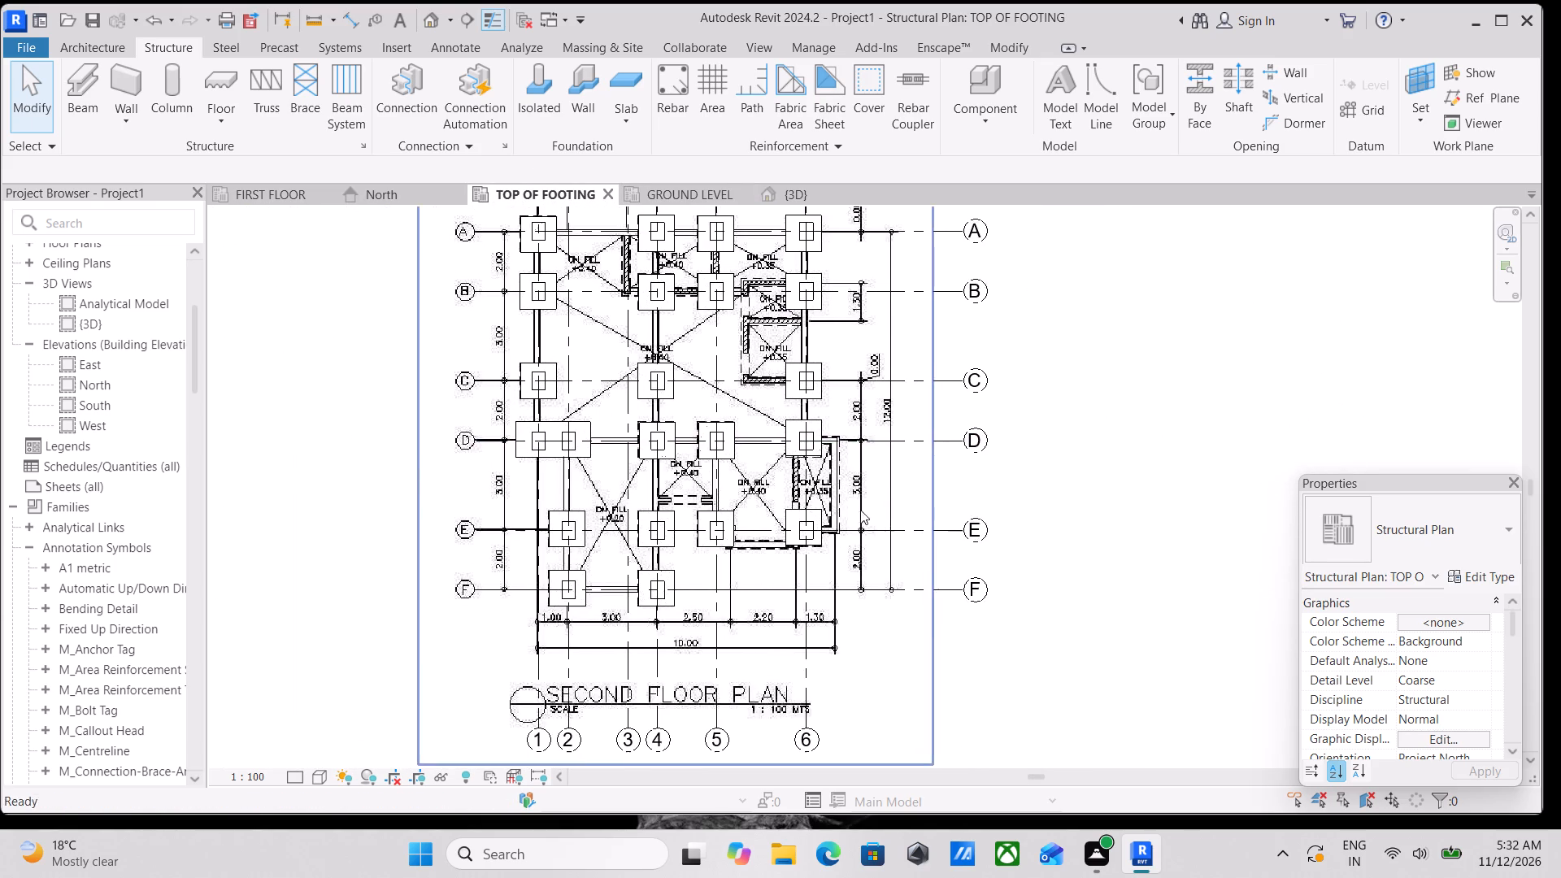
{"action": "middle_click_drag", "start_coordinate": [712, 468], "coordinate": [787, 538]}
{"action": "scroll", "coordinate": [724, 410], "scroll_direction": "up", "scroll_amount": 2}
{"action": "middle_click_drag", "start_coordinate": [750, 385], "coordinate": [763, 428]}
{"action": "scroll", "coordinate": [763, 419], "scroll_direction": "up", "scroll_amount": 2}
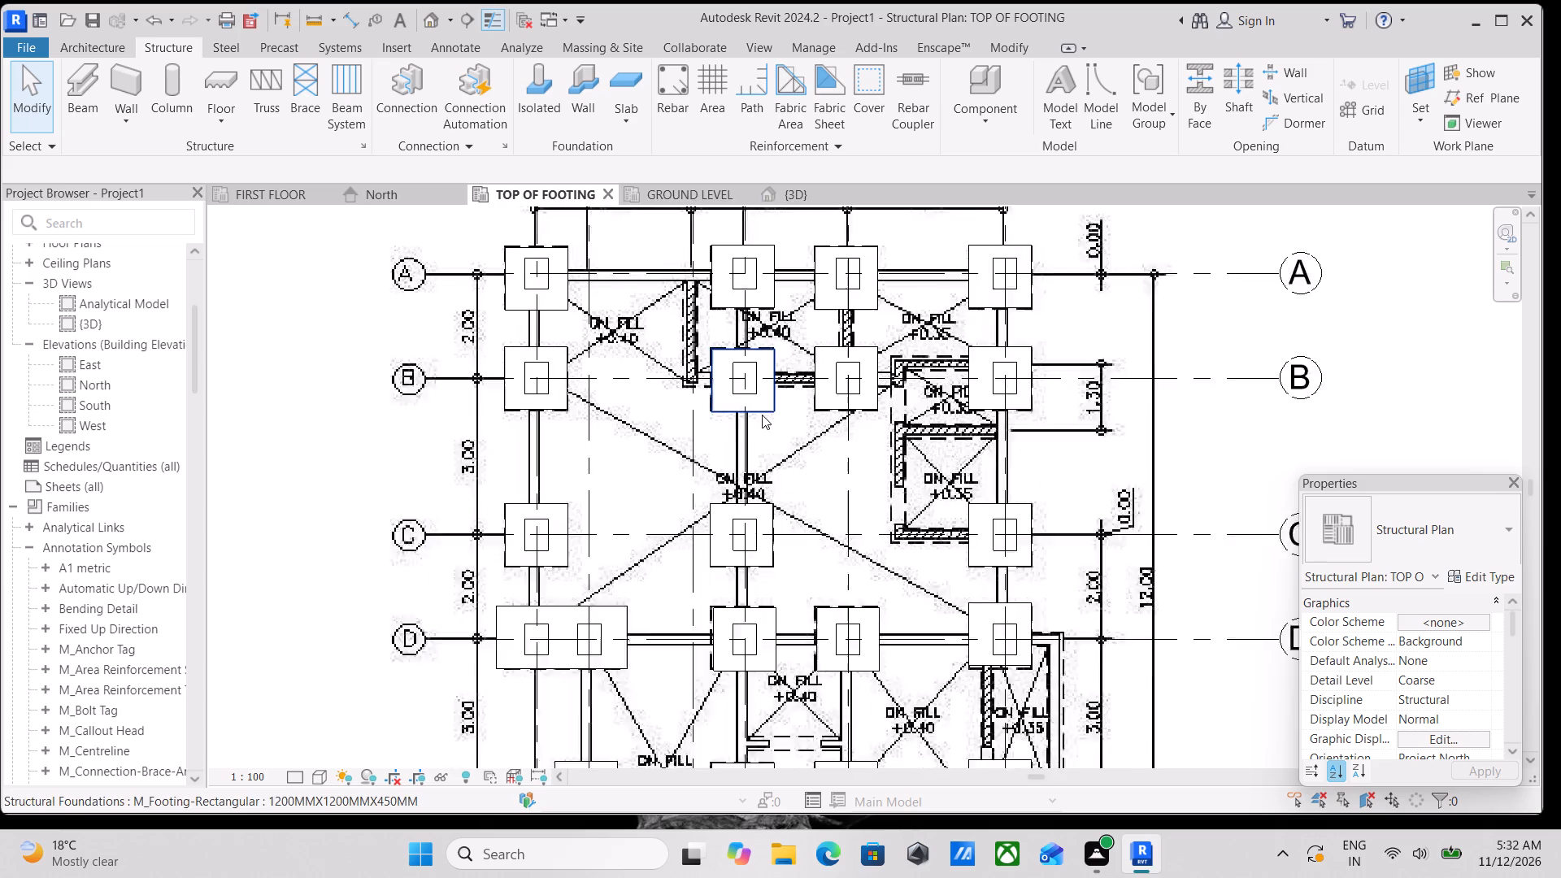
{"action": "scroll", "coordinate": [762, 415], "scroll_direction": "up", "scroll_amount": 1}
{"action": "scroll", "coordinate": [765, 380], "scroll_direction": "down", "scroll_amount": 1}
{"action": "middle_click_drag", "start_coordinate": [765, 380], "coordinate": [828, 307]}
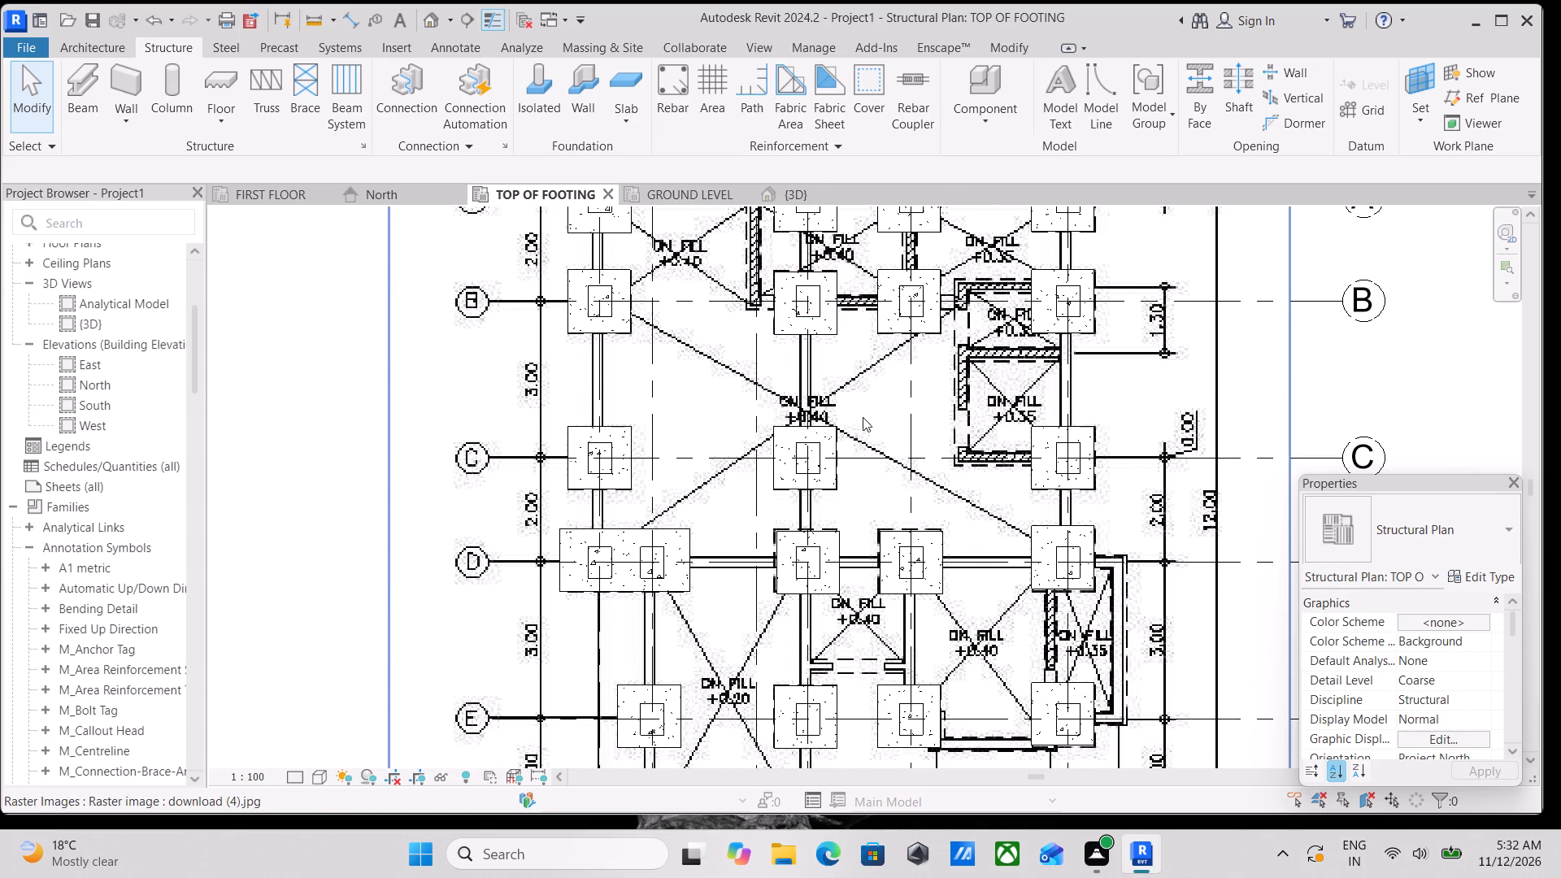
{"action": "scroll", "coordinate": [873, 430], "scroll_direction": "up", "scroll_amount": 1}
{"action": "scroll", "coordinate": [877, 428], "scroll_direction": "down", "scroll_amount": 2}
{"action": "middle_click_drag", "start_coordinate": [935, 533], "coordinate": [944, 551]}
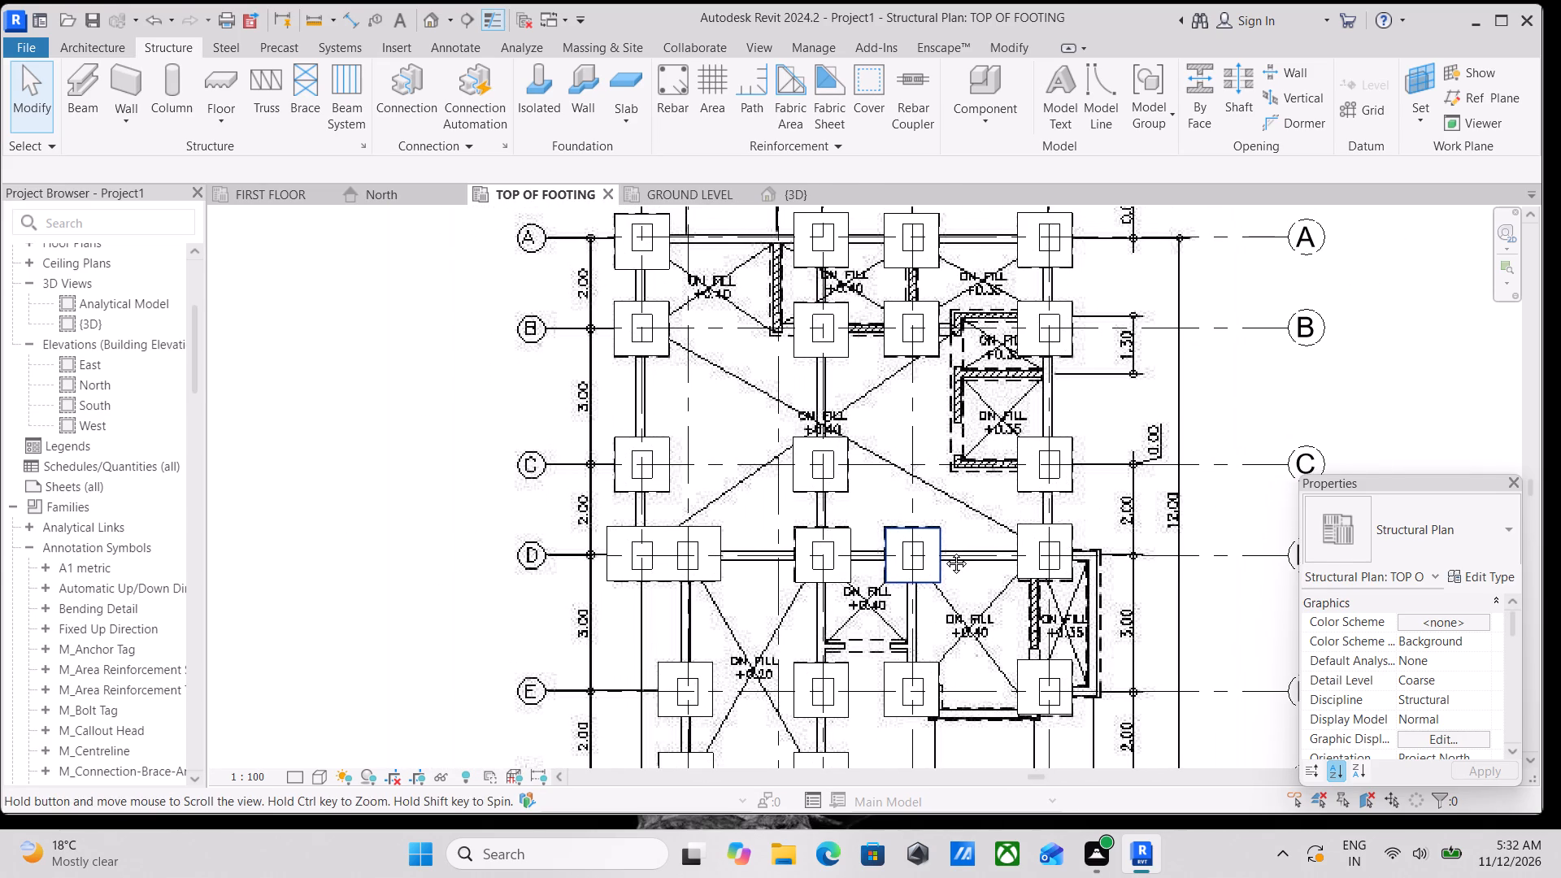
{"action": "middle_click_drag", "start_coordinate": [944, 551], "coordinate": [938, 465]}
{"action": "scroll", "coordinate": [938, 466], "scroll_direction": "up", "scroll_amount": 2}
{"action": "scroll", "coordinate": [938, 466], "scroll_direction": "down", "scroll_amount": 3}
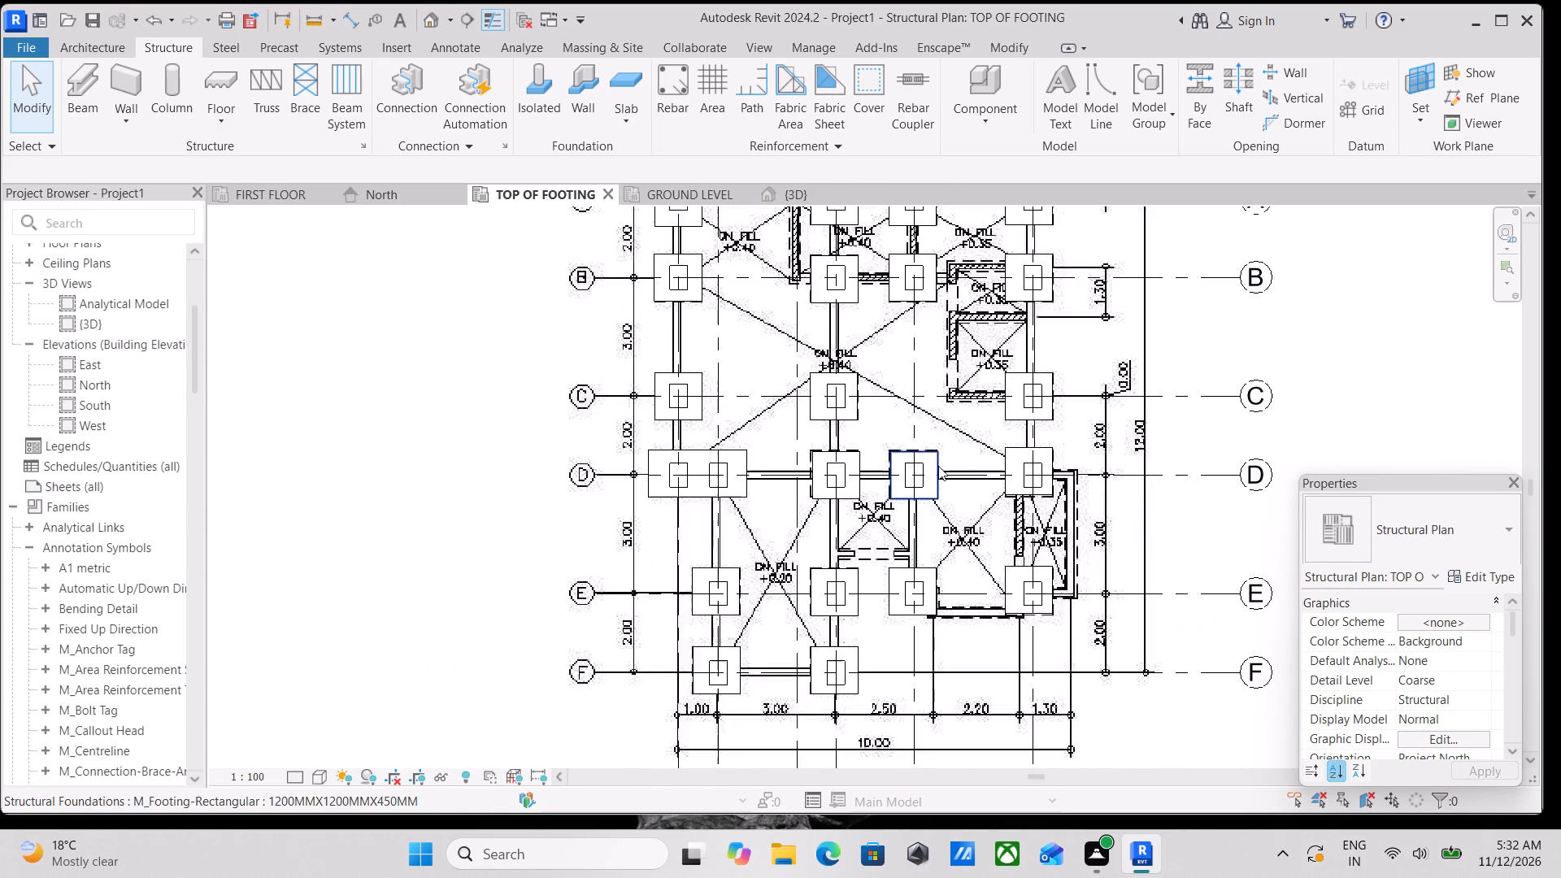
{"action": "scroll", "coordinate": [938, 460], "scroll_direction": "down", "scroll_amount": 2}
{"action": "middle_click_drag", "start_coordinate": [938, 460], "coordinate": [937, 513]}
{"action": "scroll", "coordinate": [937, 511], "scroll_direction": "up", "scroll_amount": 3}
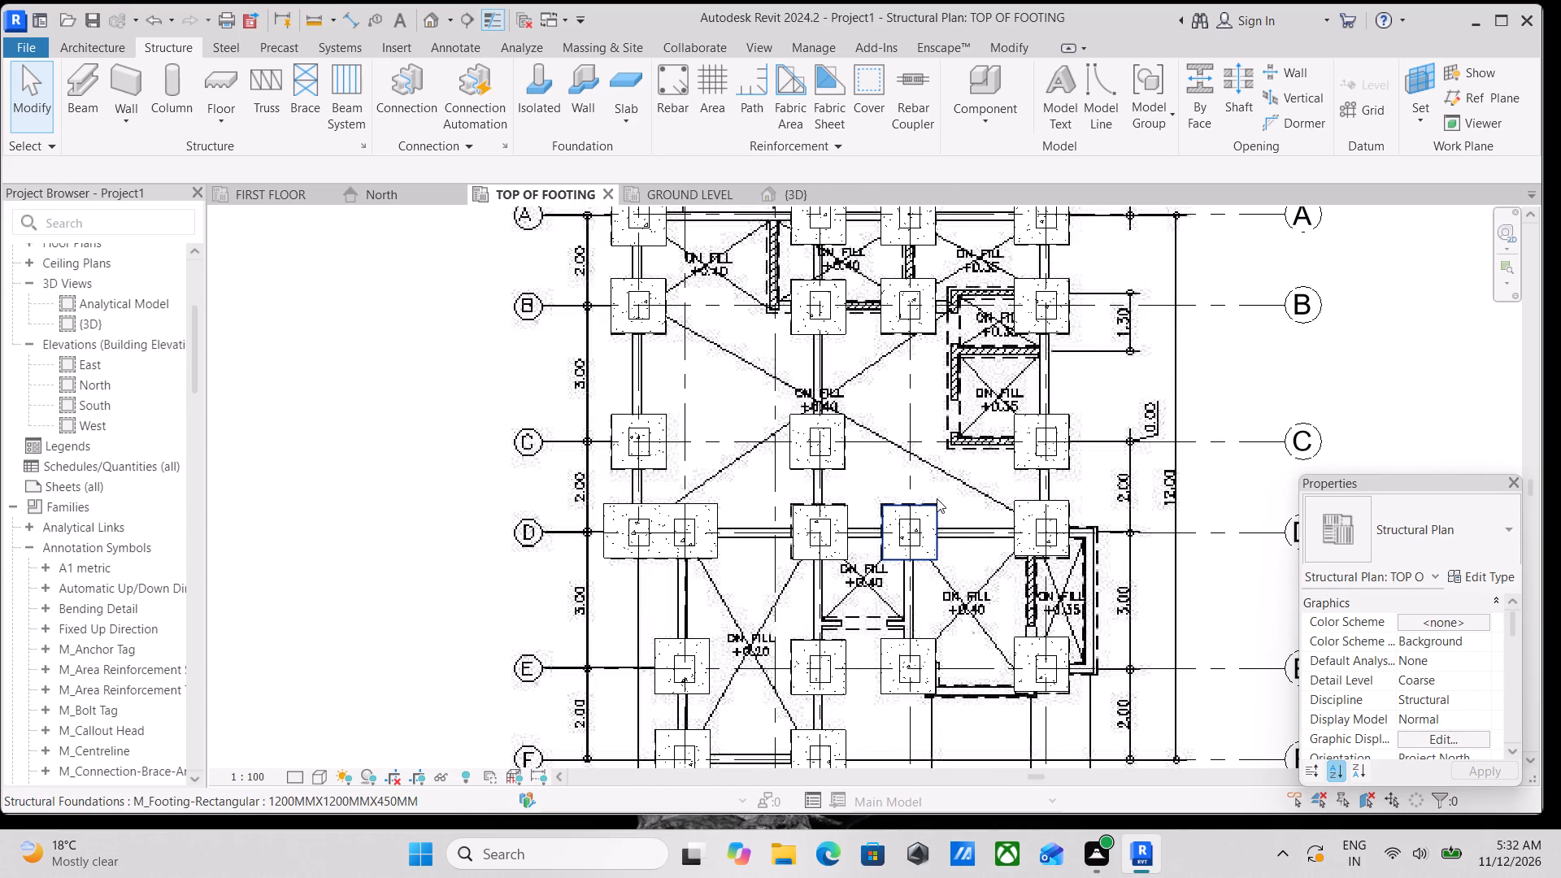
{"action": "scroll", "coordinate": [937, 463], "scroll_direction": "down", "scroll_amount": 4}
{"action": "scroll", "coordinate": [937, 558], "scroll_direction": "up", "scroll_amount": 2}
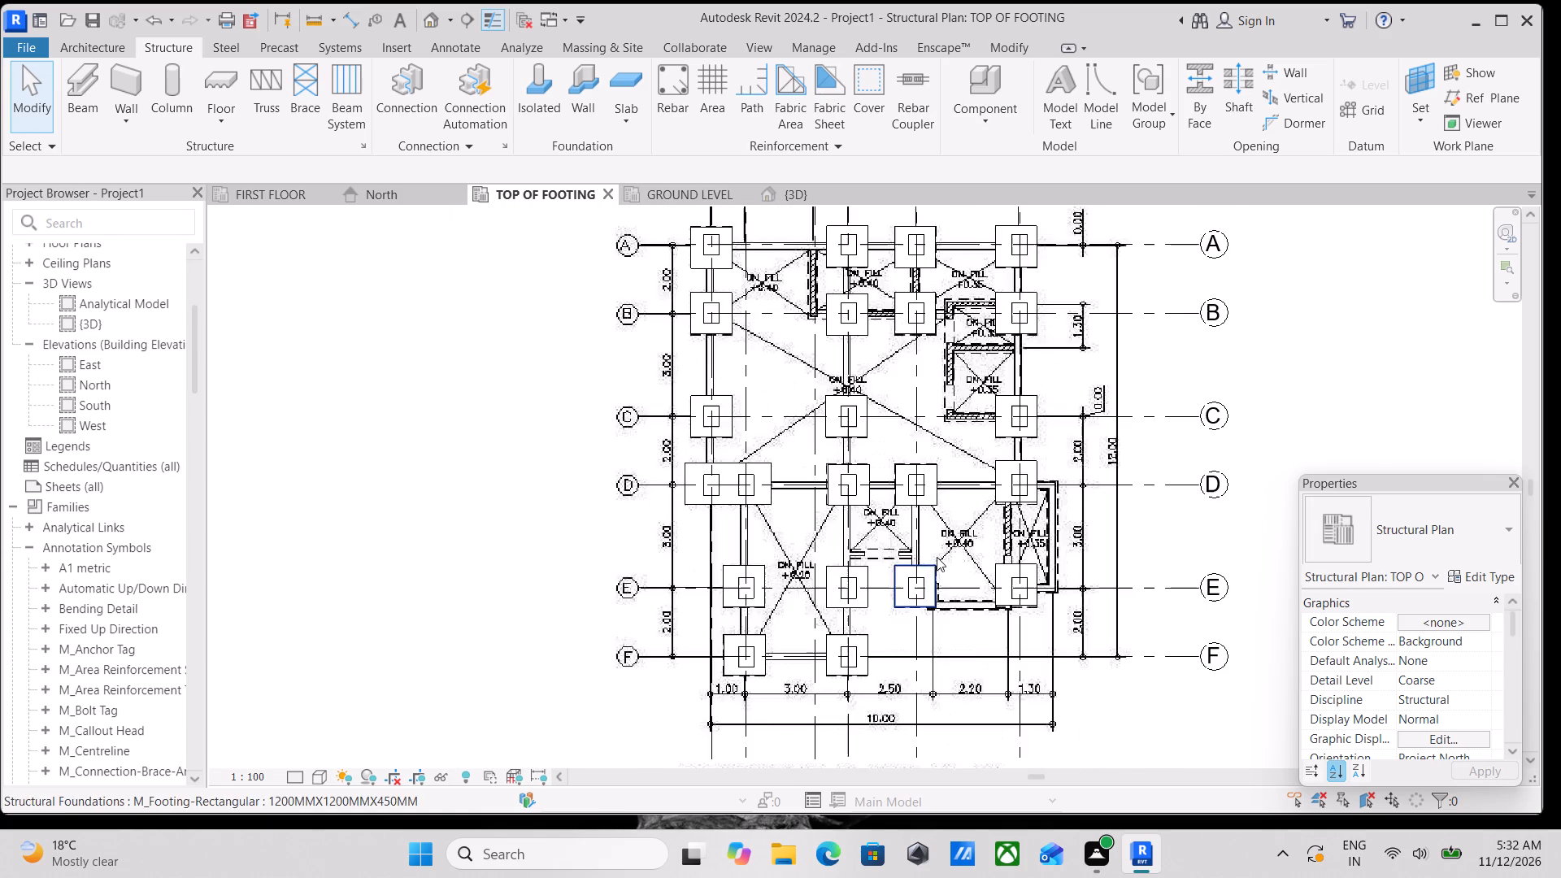
{"action": "scroll", "coordinate": [937, 550], "scroll_direction": "up", "scroll_amount": 3}
{"action": "scroll", "coordinate": [789, 465], "scroll_direction": "down", "scroll_amount": 3}
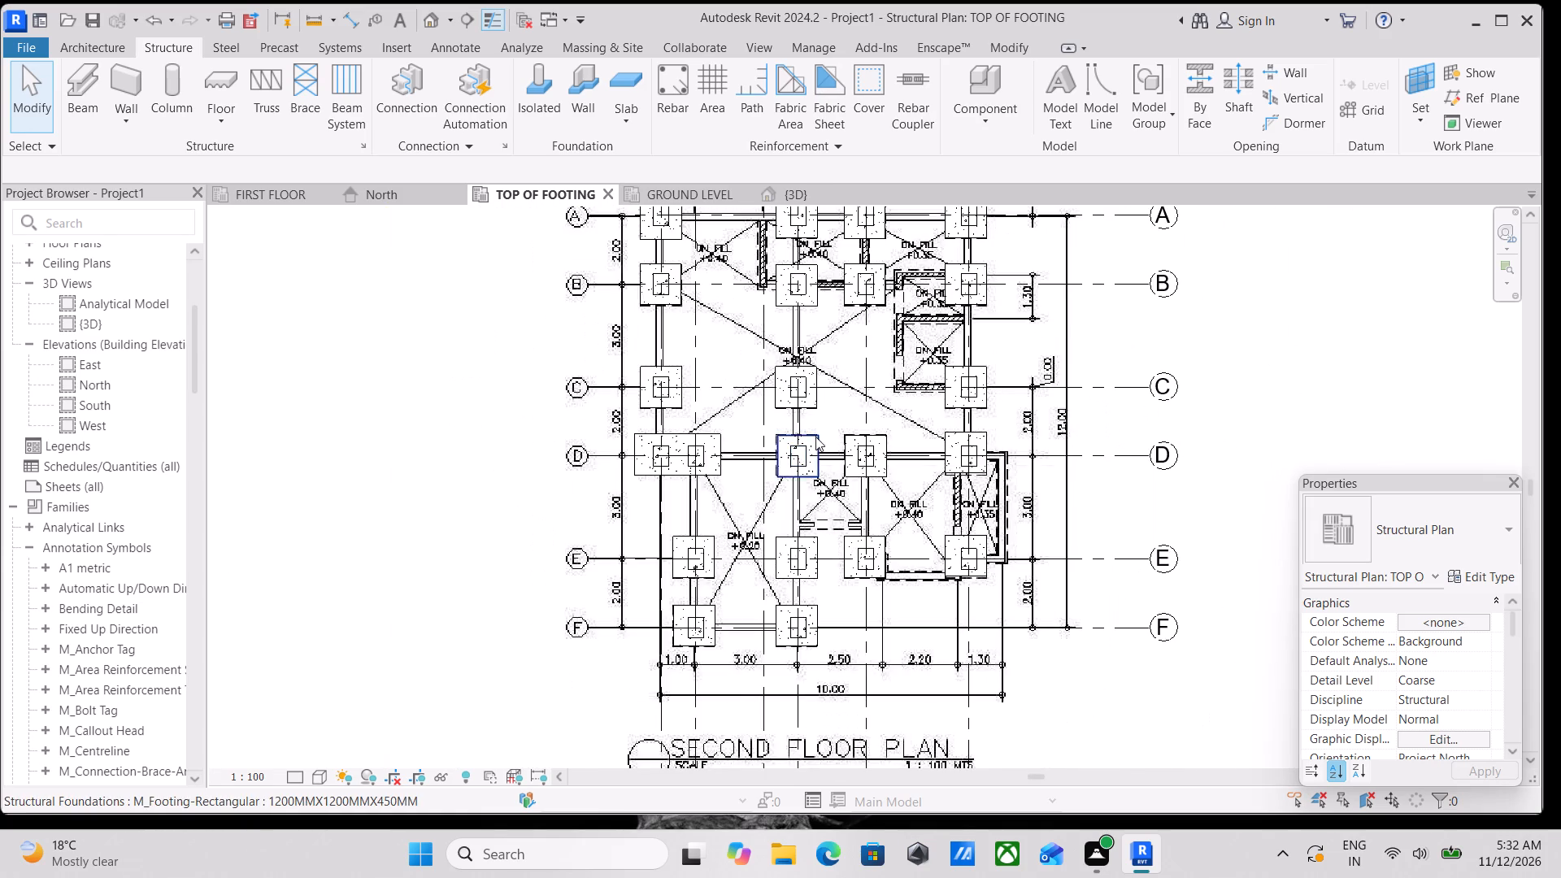
Examine the floor plan image against the footings on the TOP OF FOOTING plan, focusing on grids A to D.
{"action": "scroll", "coordinate": [815, 437], "scroll_direction": "down", "scroll_amount": 3}
{"action": "scroll", "coordinate": [855, 373], "scroll_direction": "up", "scroll_amount": 2}
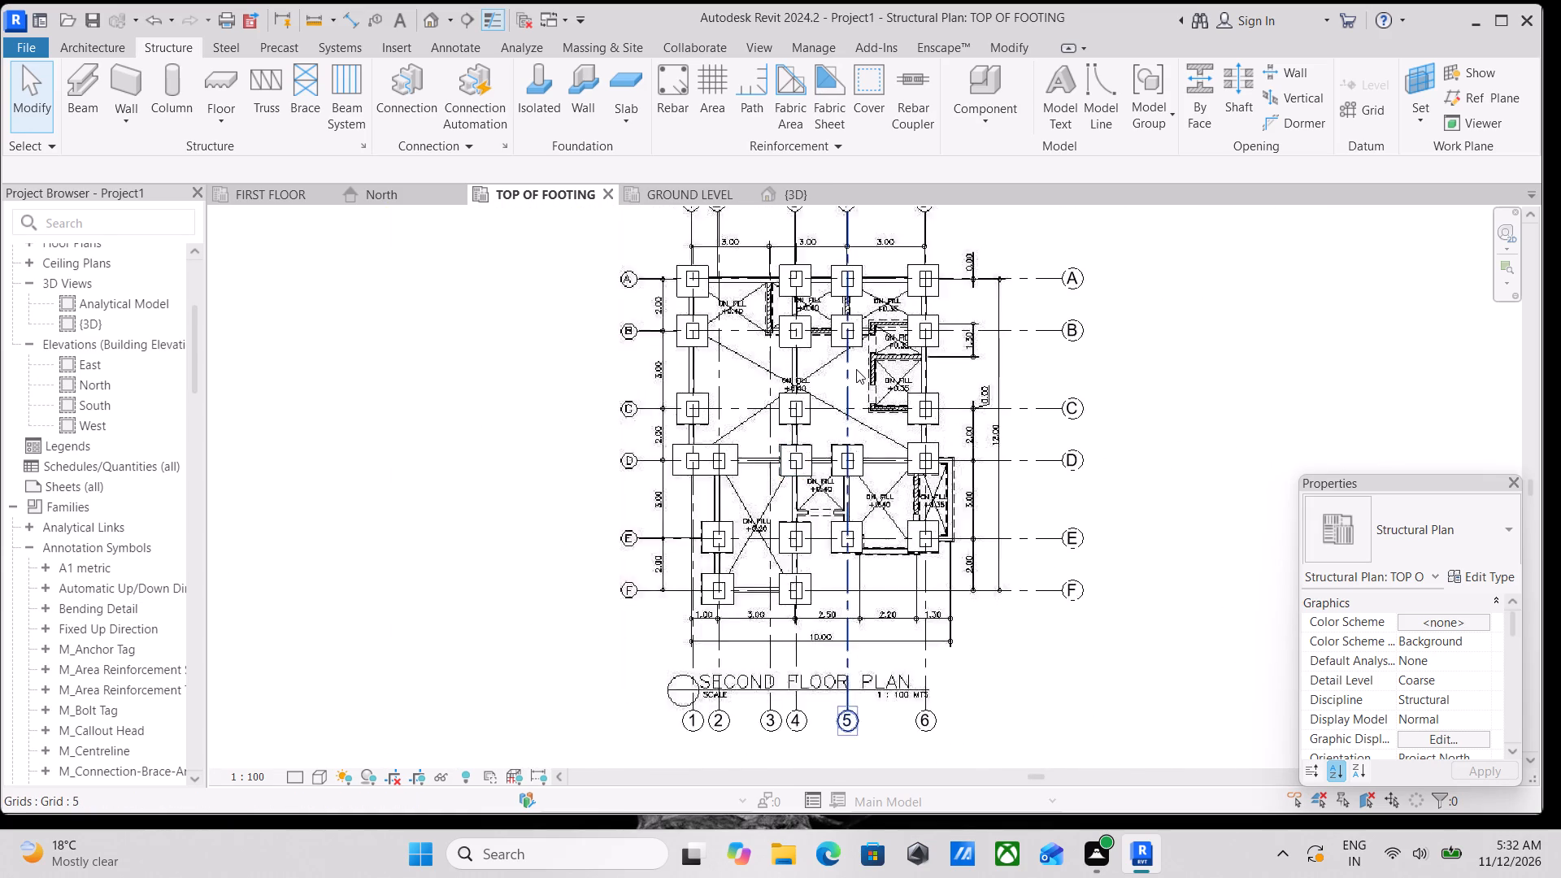
{"action": "scroll", "coordinate": [856, 369], "scroll_direction": "up", "scroll_amount": 1}
{"action": "middle_click_drag", "start_coordinate": [856, 369], "coordinate": [879, 450]}
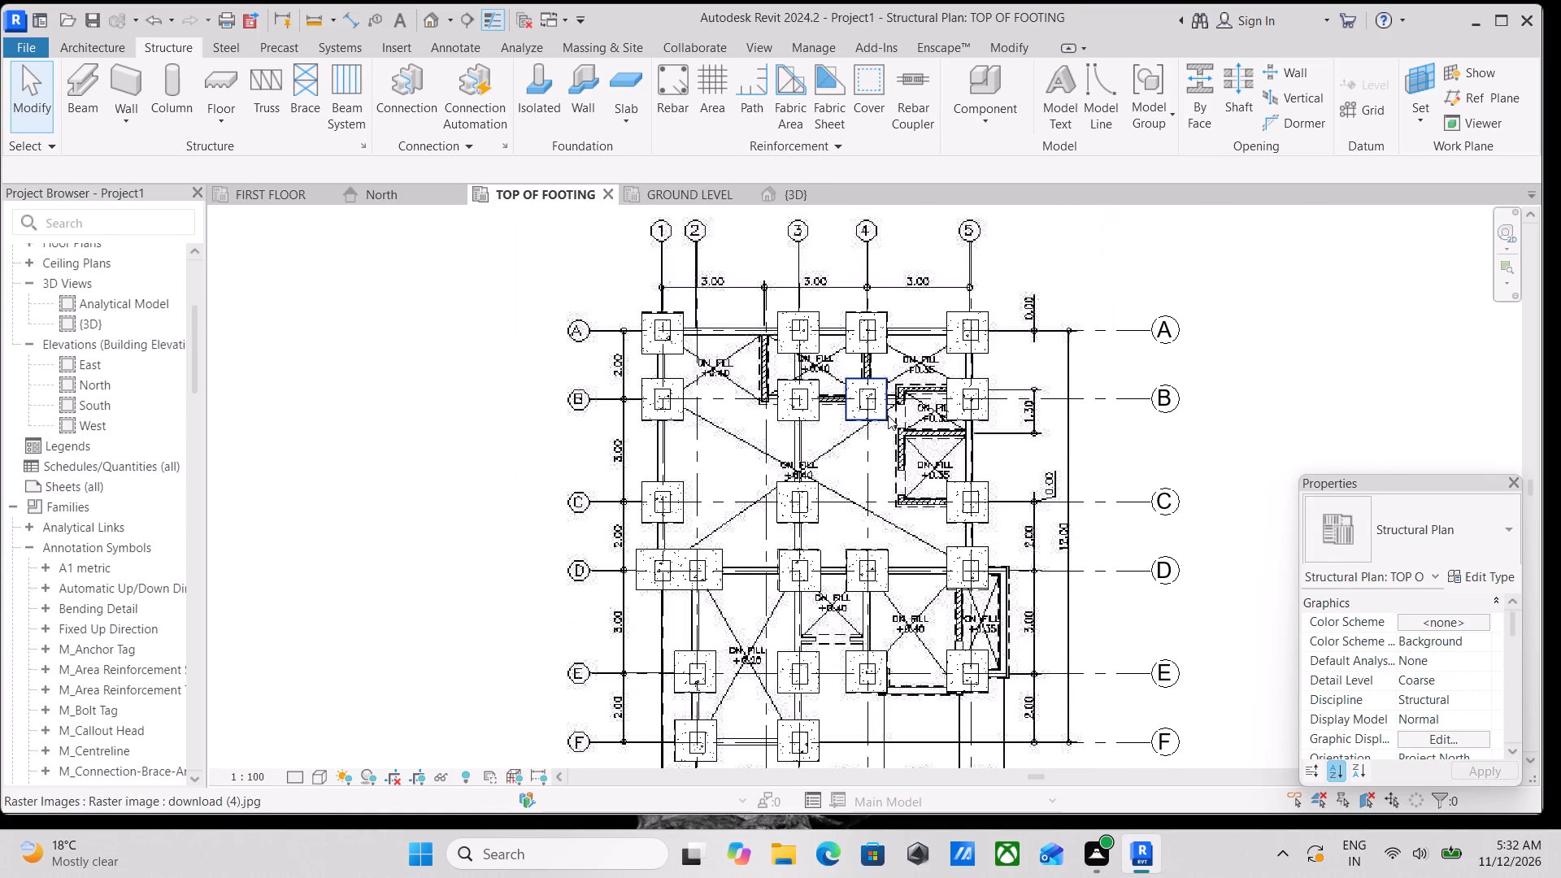
{"action": "scroll", "coordinate": [888, 415], "scroll_direction": "up", "scroll_amount": 3}
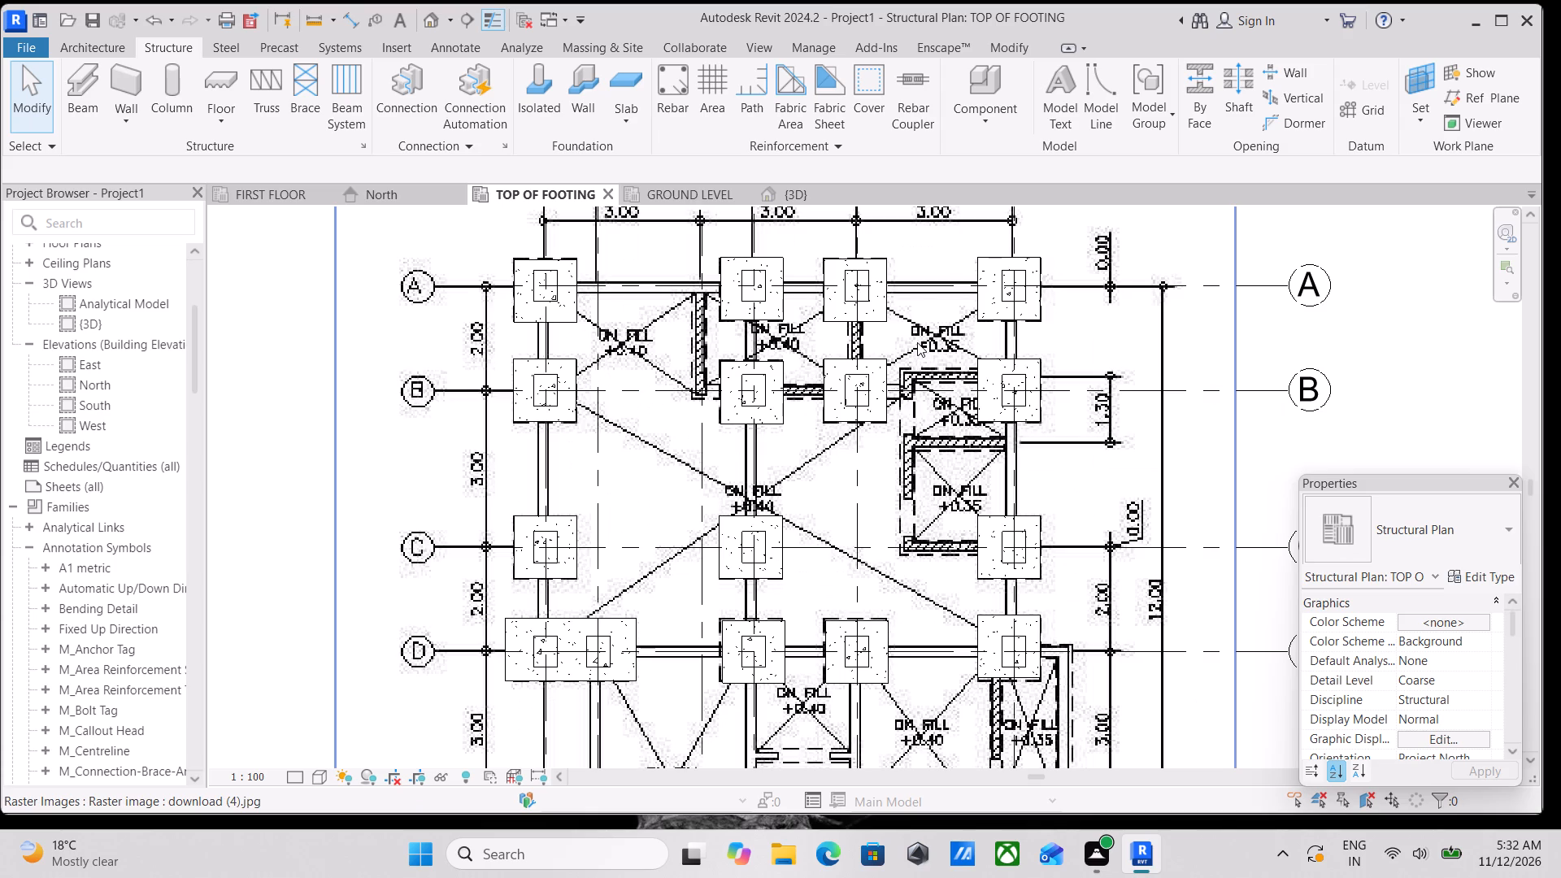
{"action": "scroll", "coordinate": [917, 342], "scroll_direction": "down", "scroll_amount": 6}
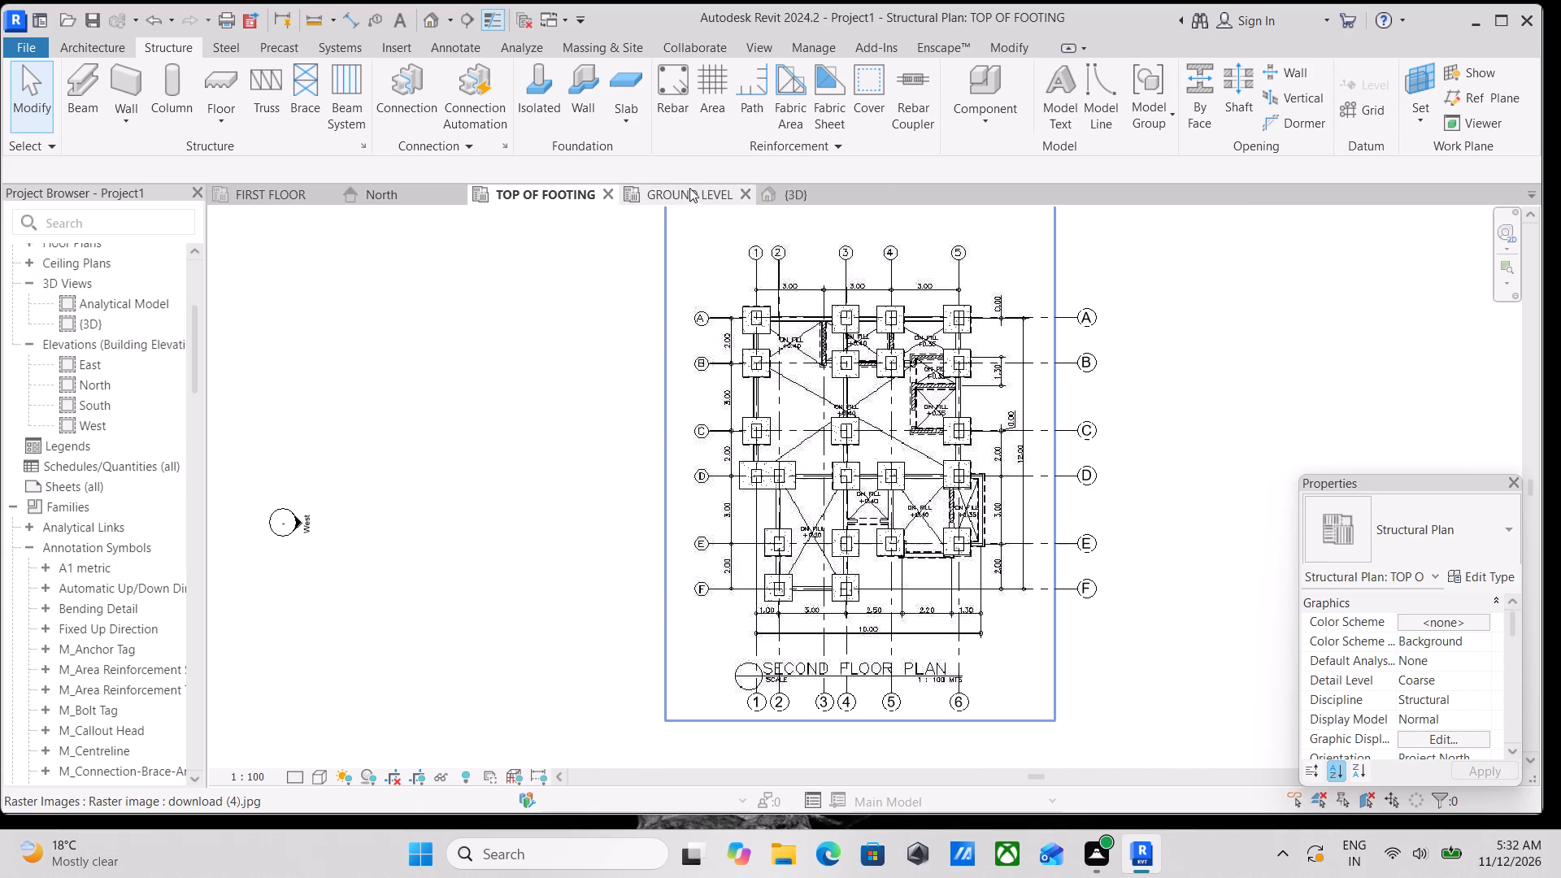
Open the 3D view and inspect the ground beams, columns and footings, including close up at the corner near grids 1 to 3.
{"action": "left_click", "coordinate": [780, 194]}
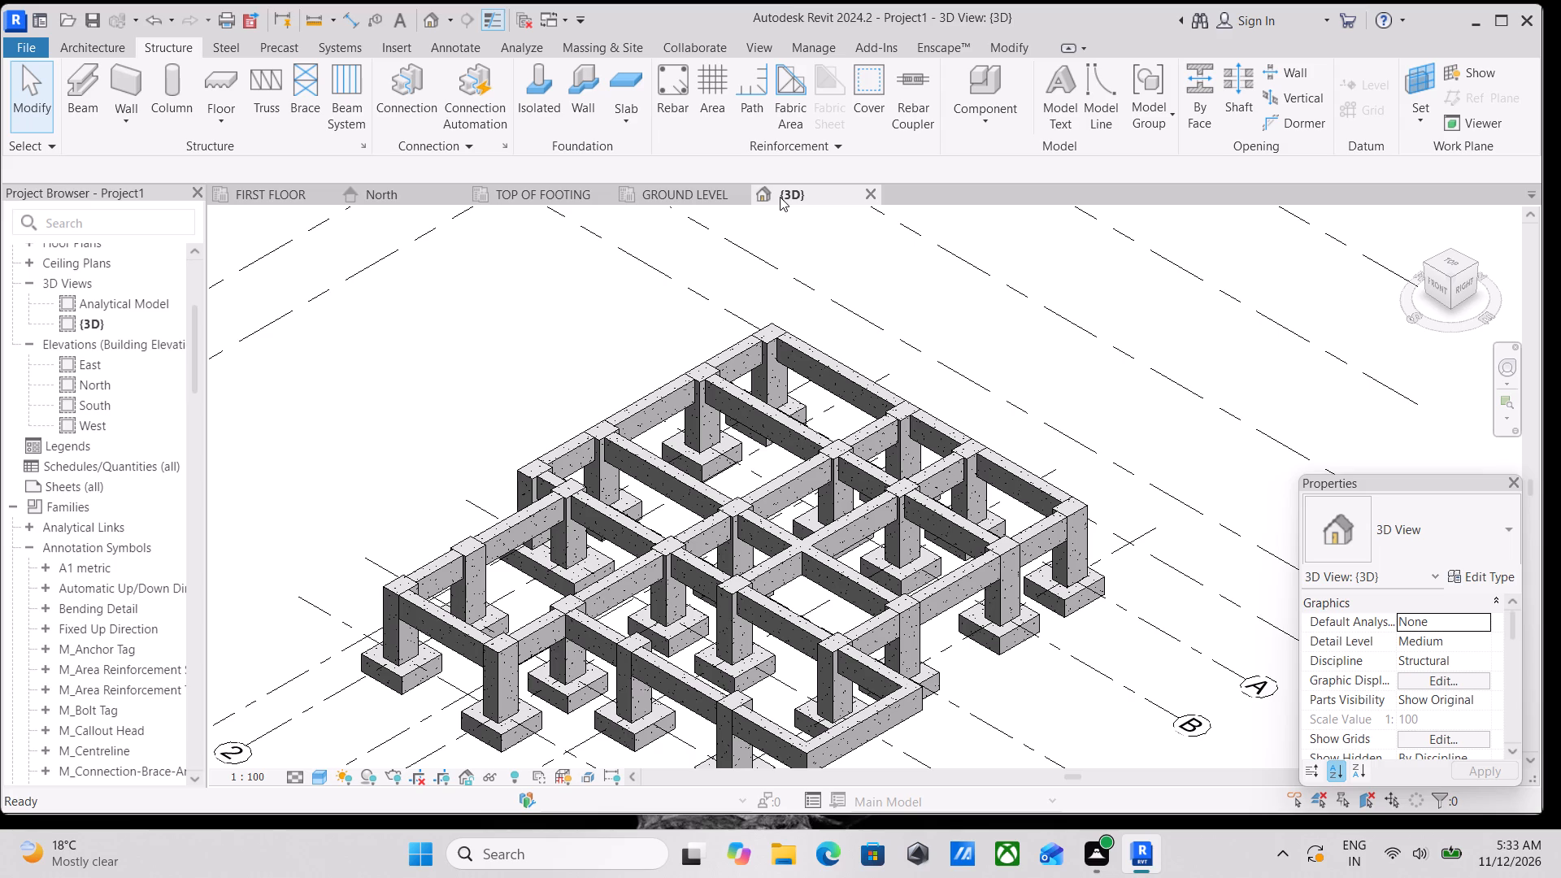
{"action": "scroll", "coordinate": [769, 137], "scroll_direction": "down", "scroll_amount": 2}
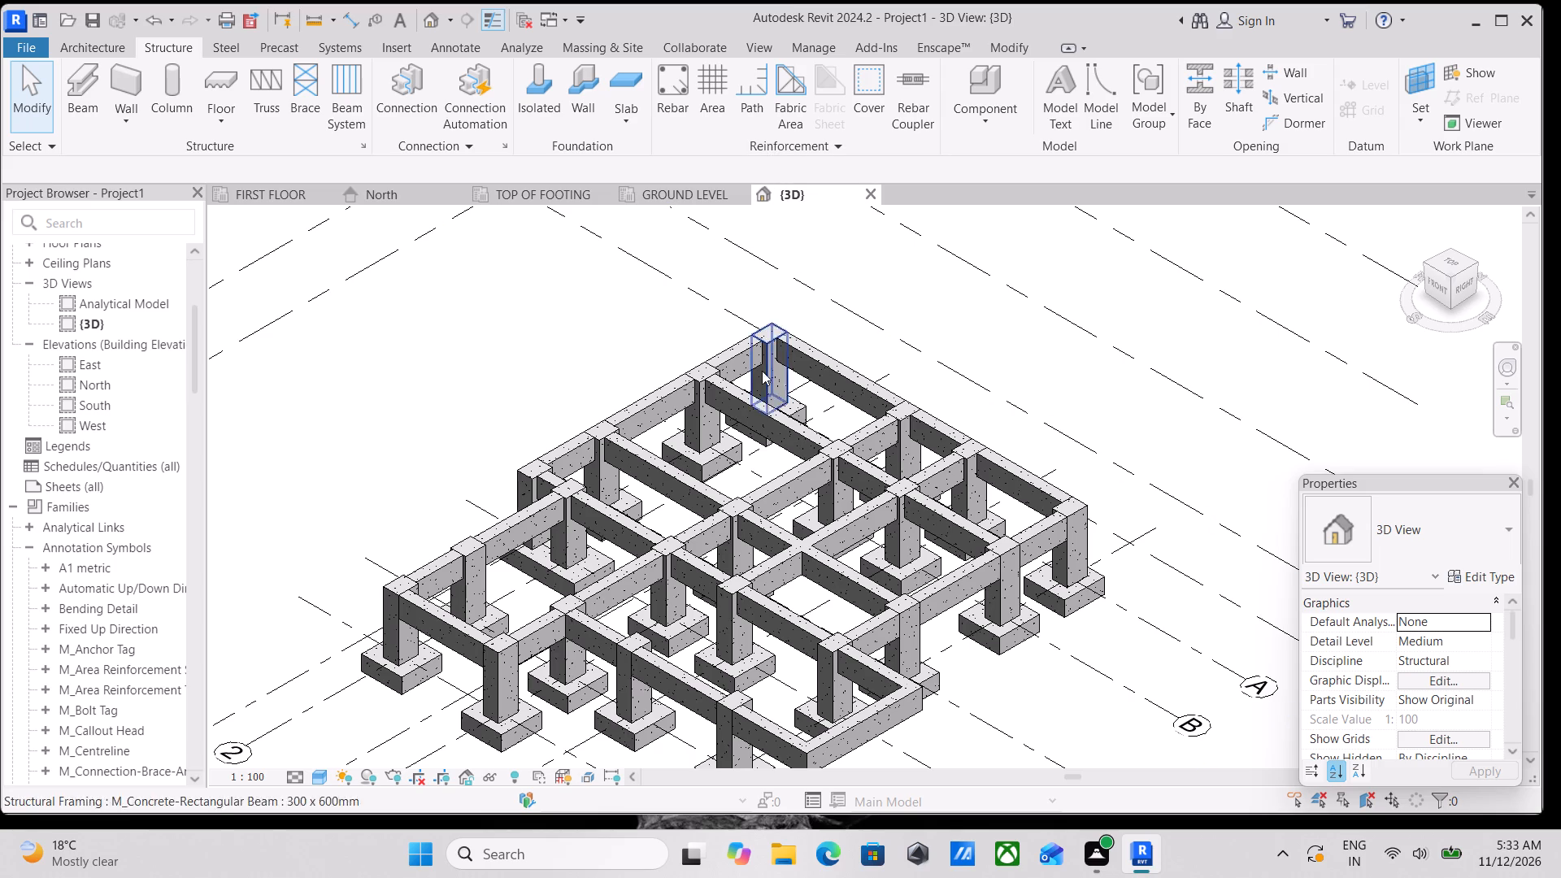
{"action": "middle_click_drag", "start_coordinate": [822, 397], "coordinate": [859, 292]}
{"action": "scroll", "coordinate": [859, 293], "scroll_direction": "down", "scroll_amount": 1}
{"action": "middle_click_drag", "start_coordinate": [810, 395], "coordinate": [859, 324]}
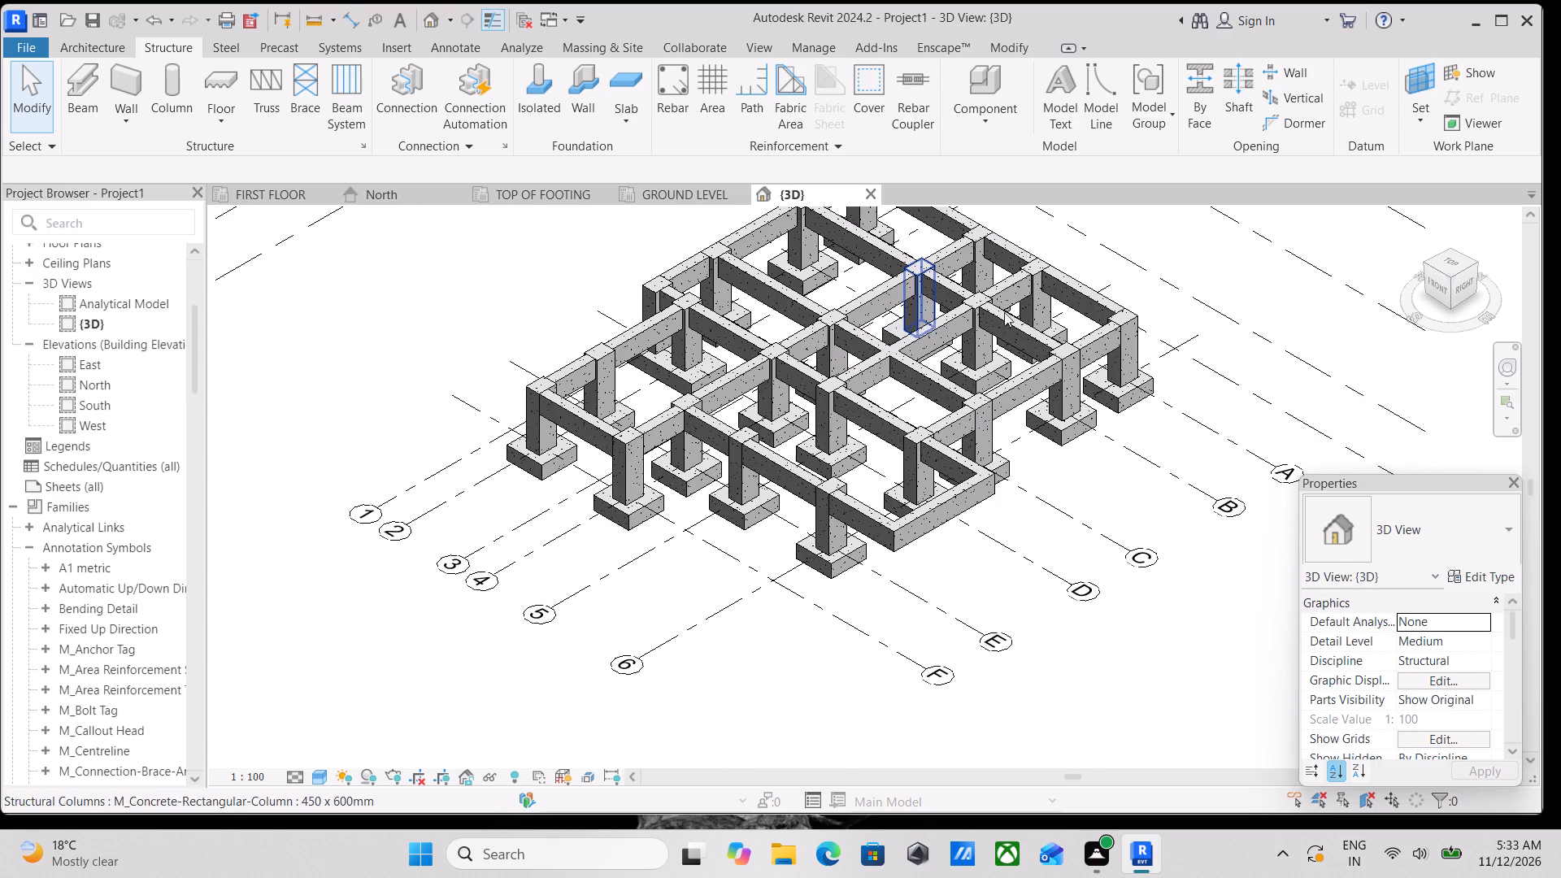
{"action": "scroll", "coordinate": [546, 491], "scroll_direction": "up", "scroll_amount": 4}
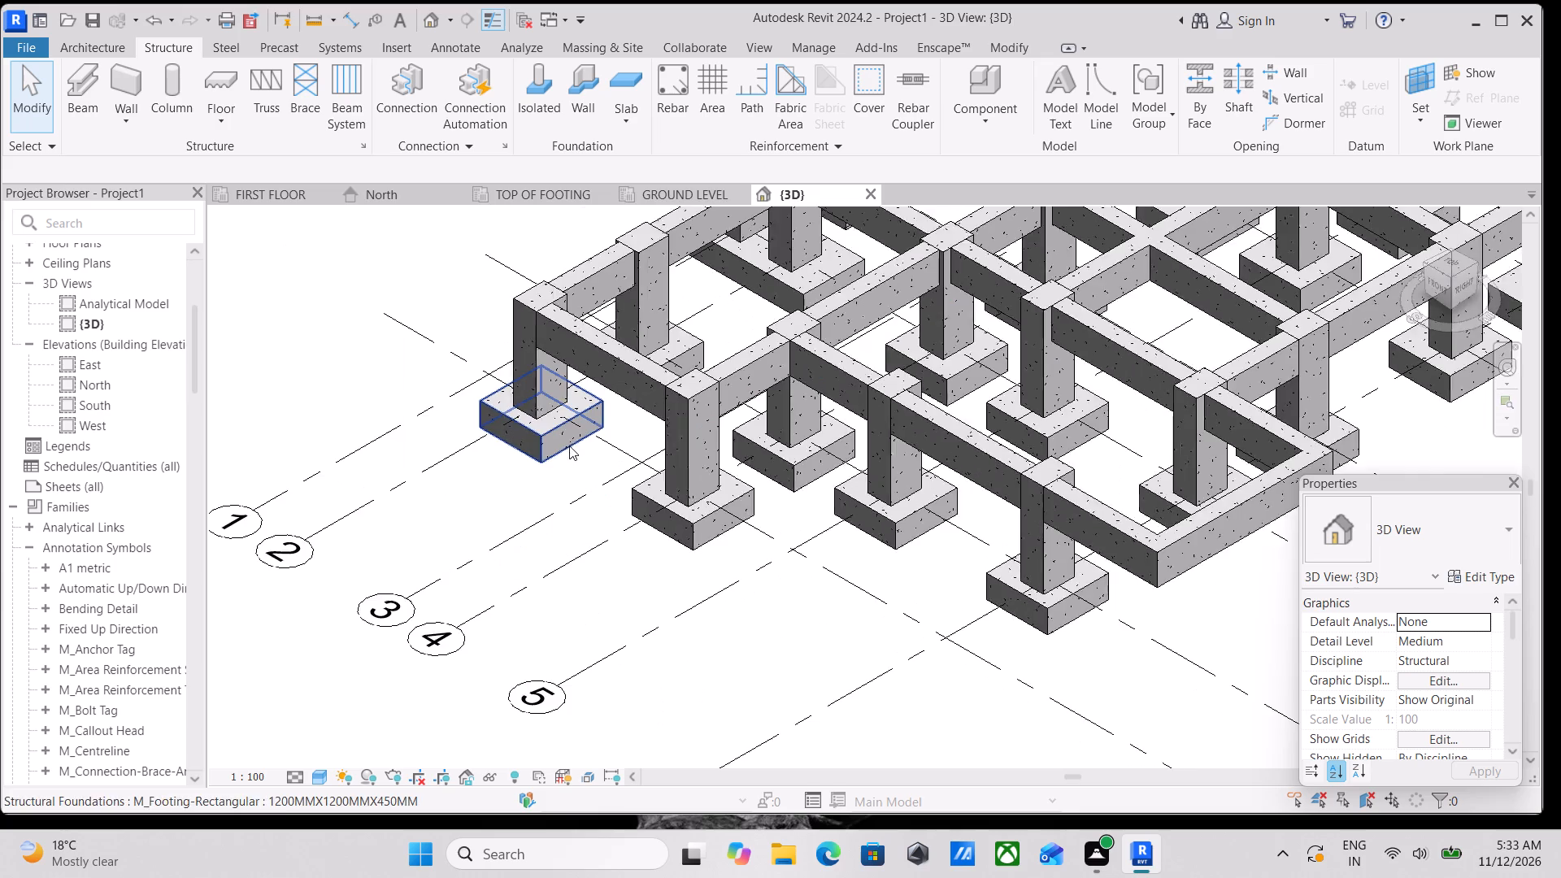
{"action": "scroll", "coordinate": [569, 446], "scroll_direction": "up", "scroll_amount": 3}
{"action": "middle_click_drag", "start_coordinate": [563, 437], "coordinate": [543, 495]}
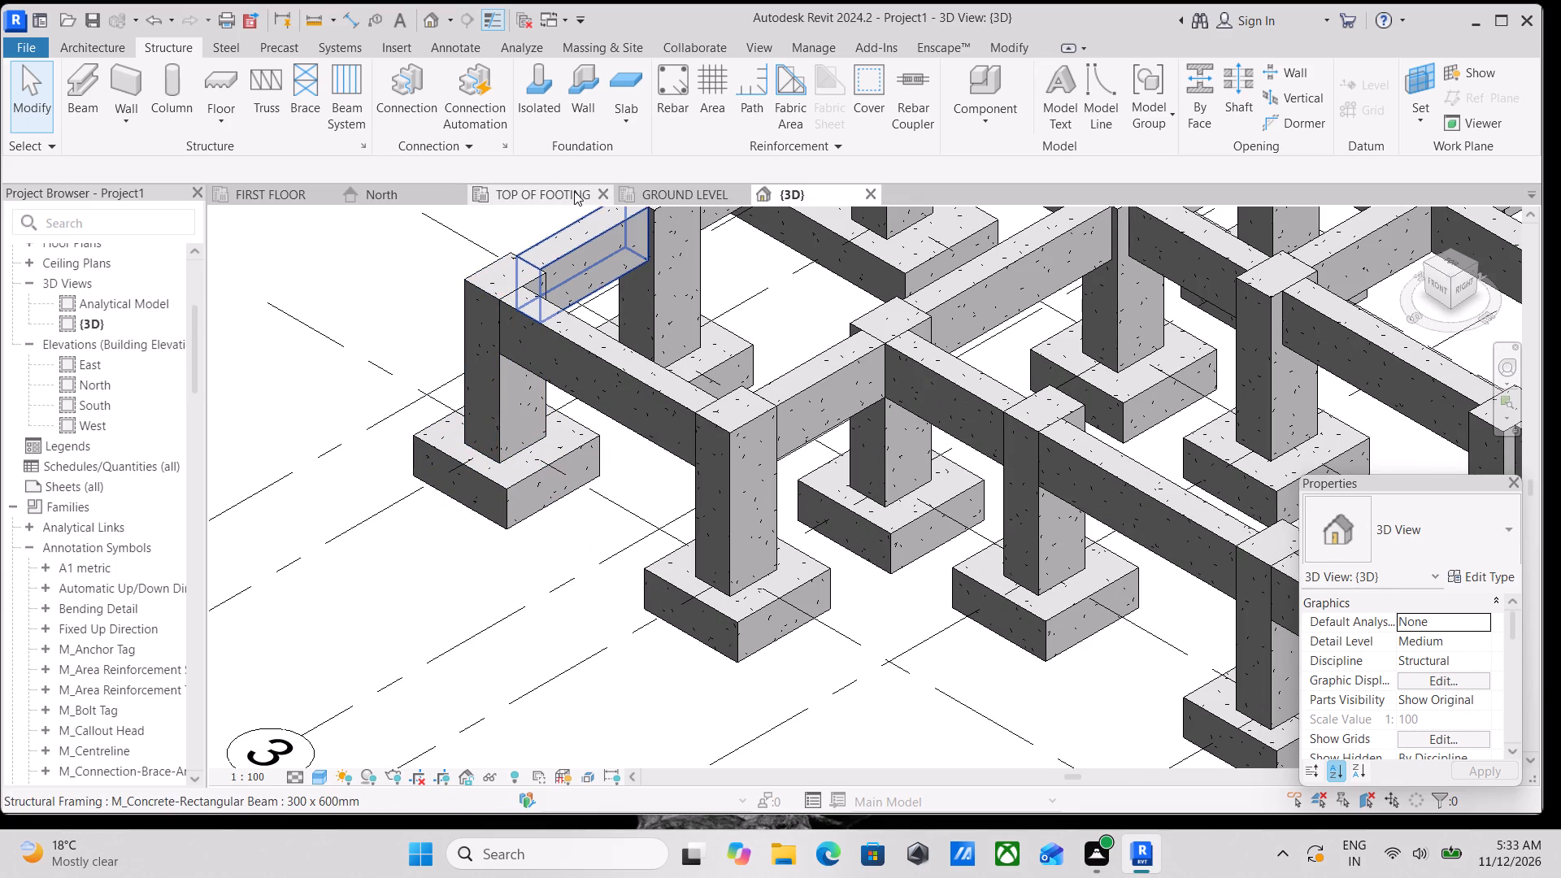
Check the GROUND LEVEL beam layout, then return to the TOP OF FOOTING plan and examine the reference image around grids A to C.
{"action": "left_click", "coordinate": [668, 185]}
{"action": "scroll", "coordinate": [767, 352], "scroll_direction": "up", "scroll_amount": 2}
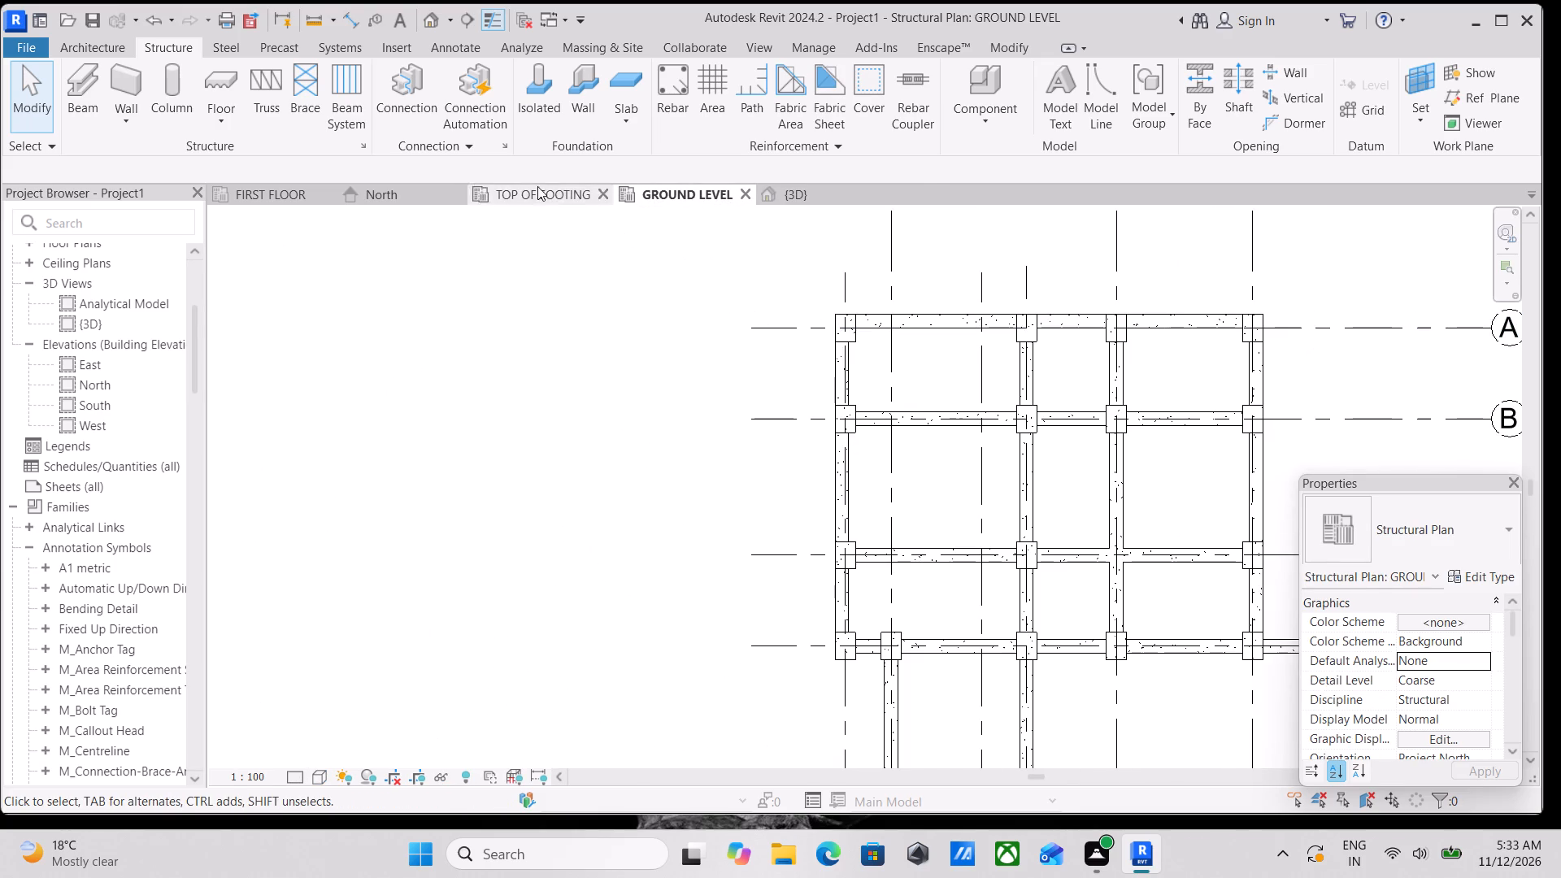
{"action": "left_click", "coordinate": [528, 189]}
{"action": "scroll", "coordinate": [759, 359], "scroll_direction": "up", "scroll_amount": 7}
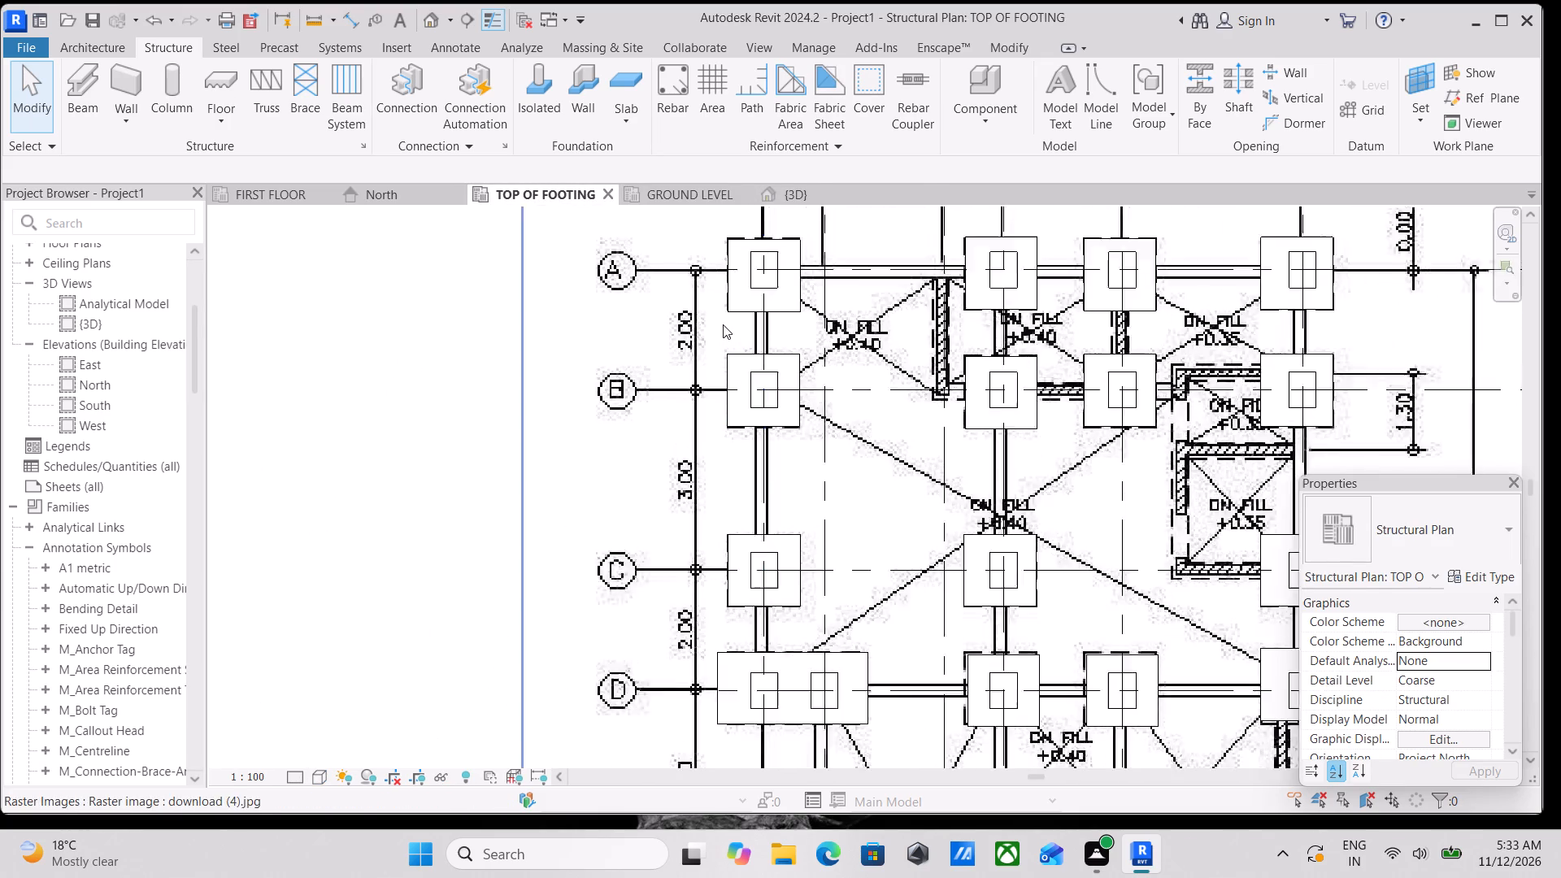
{"action": "scroll", "coordinate": [723, 324], "scroll_direction": "up", "scroll_amount": 1}
{"action": "middle_click_drag", "start_coordinate": [723, 324], "coordinate": [559, 383]}
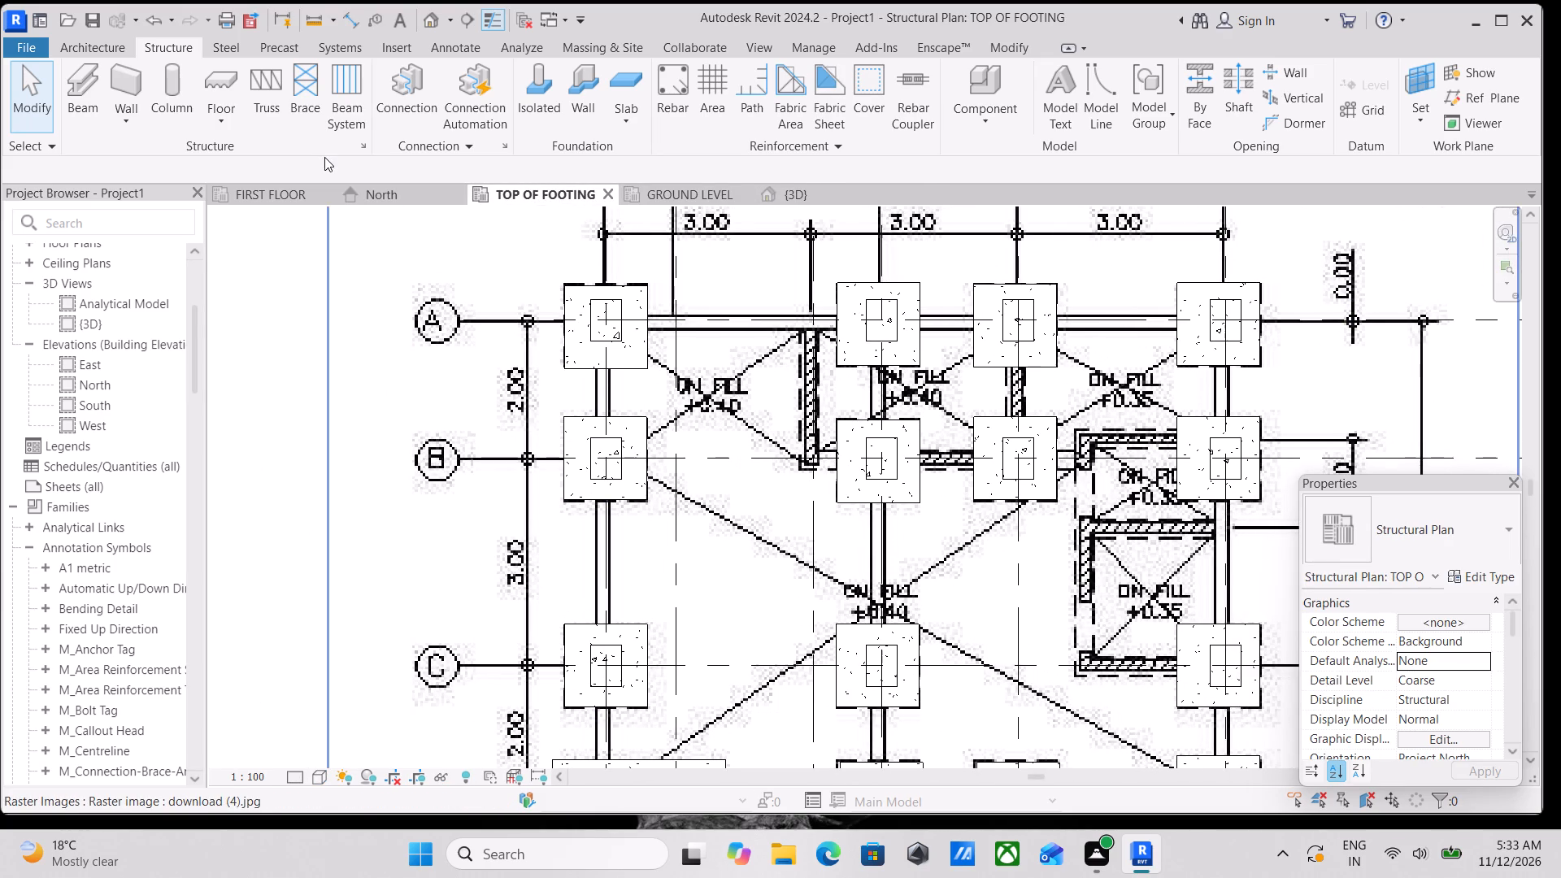
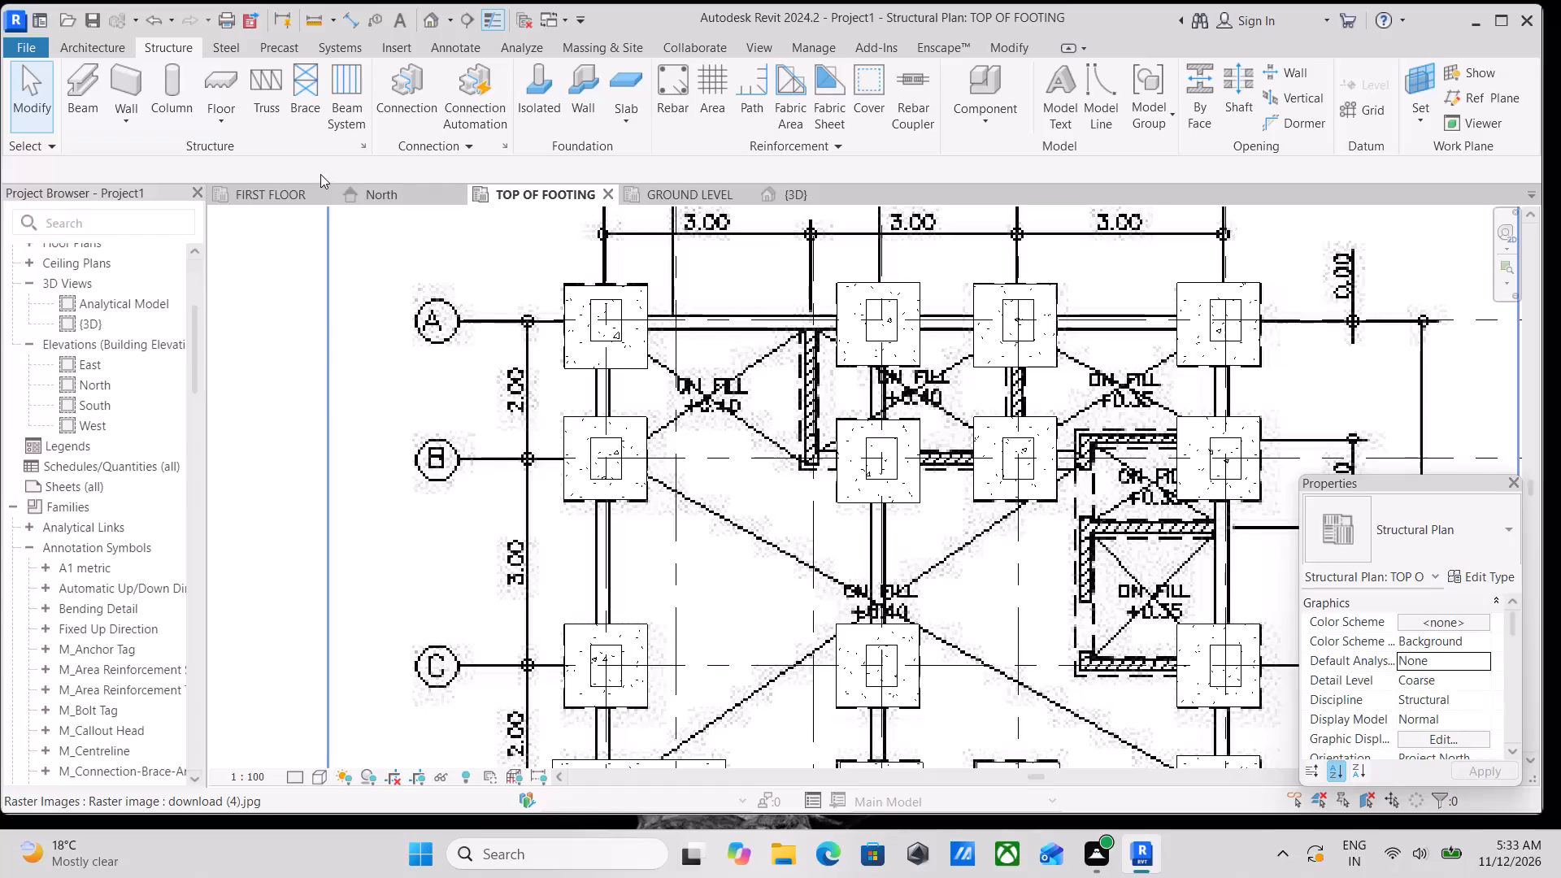
Draw a horizontal building section across the footing at grids A and 1, looking towards grid A.
{"action": "scroll", "coordinate": [323, 172], "scroll_direction": "up", "scroll_amount": 4}
{"action": "scroll", "coordinate": [592, 370], "scroll_direction": "up", "scroll_amount": 3}
{"action": "middle_click_drag", "start_coordinate": [597, 382], "coordinate": [586, 437]}
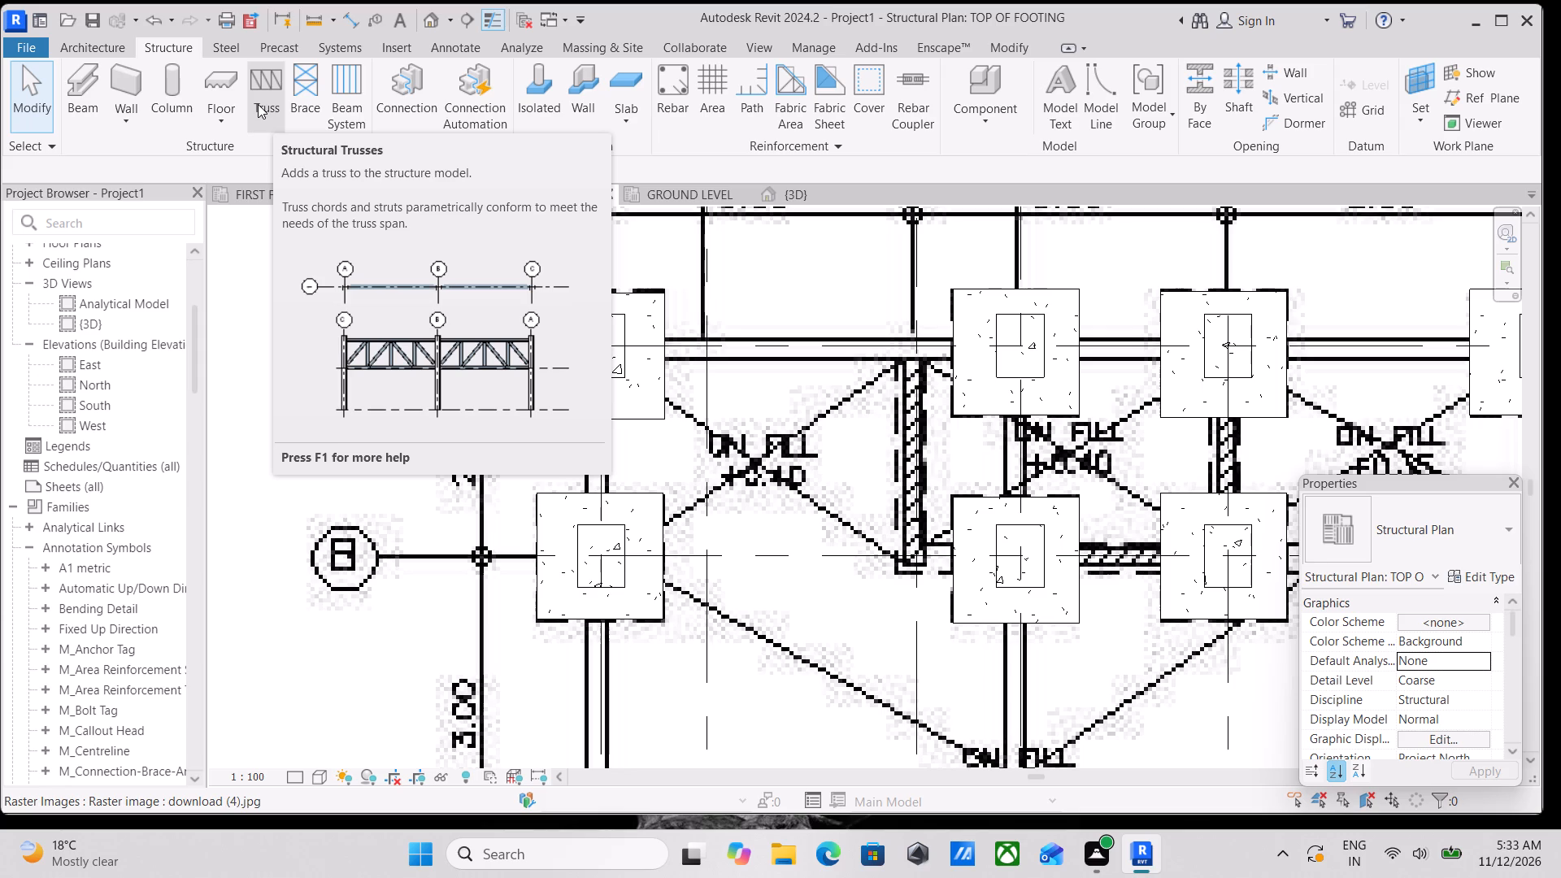
{"action": "scroll", "coordinate": [257, 97], "scroll_direction": "up", "scroll_amount": 3}
{"action": "scroll", "coordinate": [502, 182], "scroll_direction": "up", "scroll_amount": 1}
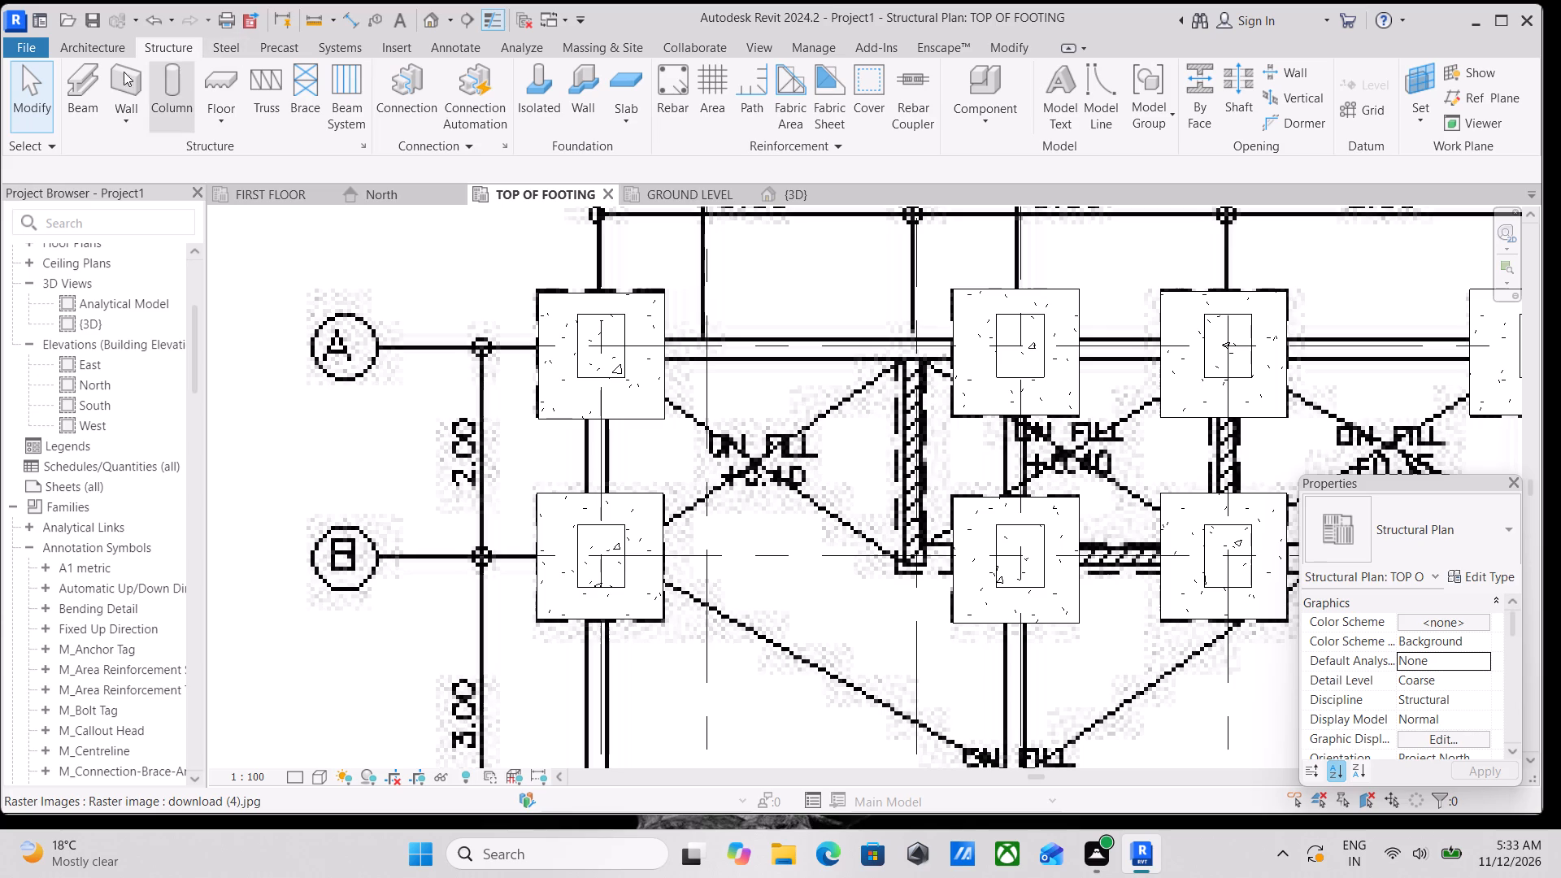
{"action": "scroll", "coordinate": [620, 423], "scroll_direction": "up", "scroll_amount": 3}
{"action": "middle_click_drag", "start_coordinate": [621, 412], "coordinate": [602, 498]}
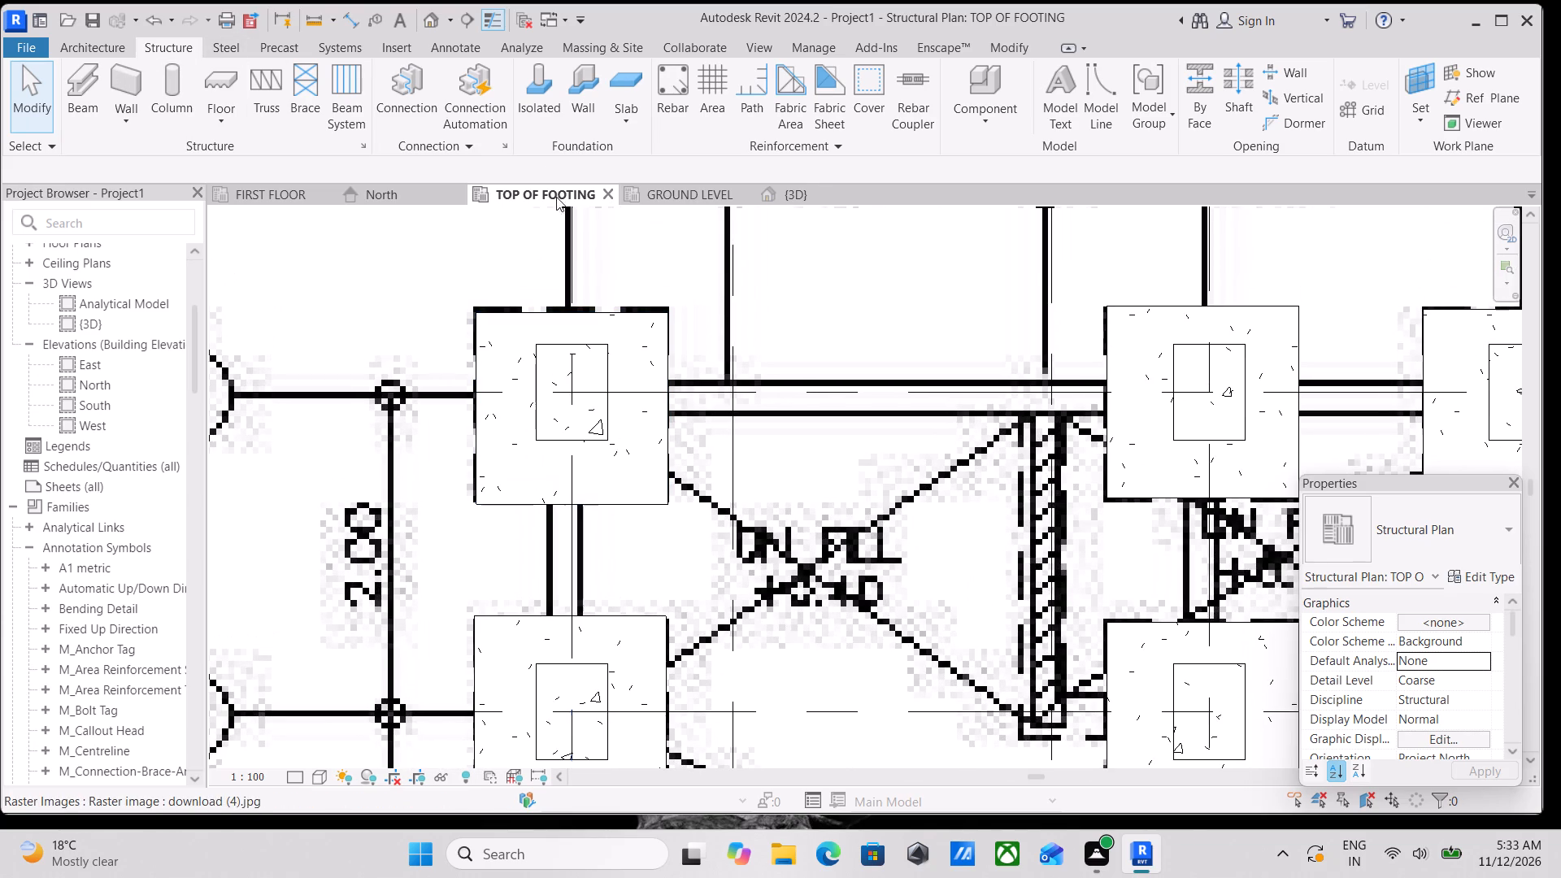
{"action": "left_click", "coordinate": [458, 23]}
{"action": "scroll", "coordinate": [524, 596], "scroll_direction": "up", "scroll_amount": 2}
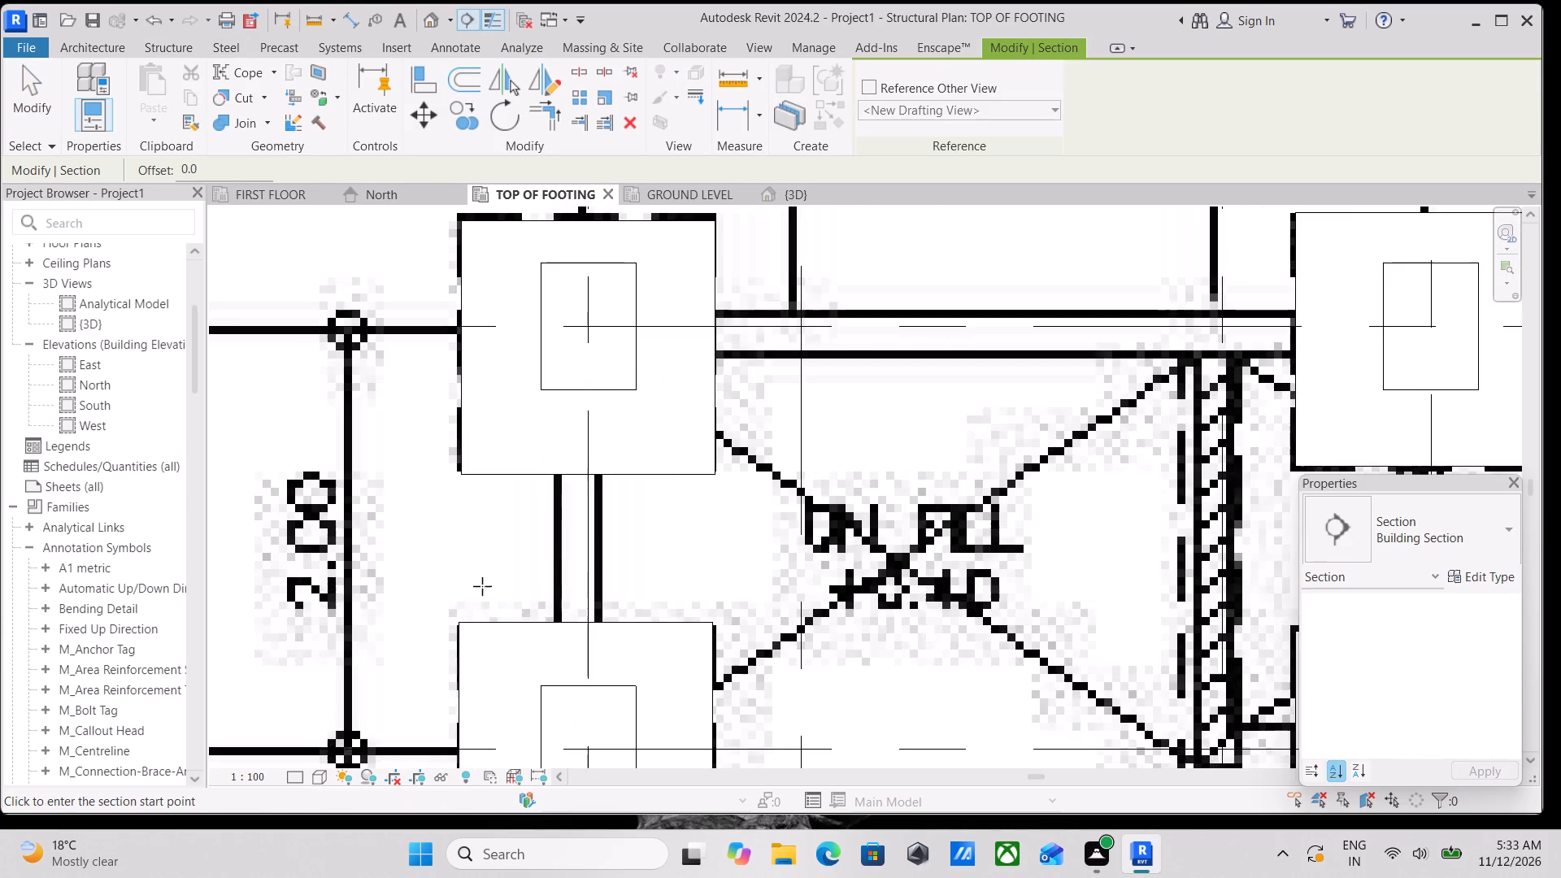
{"action": "scroll", "coordinate": [412, 454], "scroll_direction": "up", "scroll_amount": 3}
{"action": "middle_click", "coordinate": [412, 451]}
{"action": "left_click", "coordinate": [441, 407]}
{"action": "middle_click_drag", "start_coordinate": [721, 407], "coordinate": [585, 415]}
{"action": "left_click", "coordinate": [812, 410]}
Shorten the section's view depth so it ends near the outer edge of the footing at A-1.
{"action": "scroll", "coordinate": [812, 409], "scroll_direction": "down", "scroll_amount": 5}
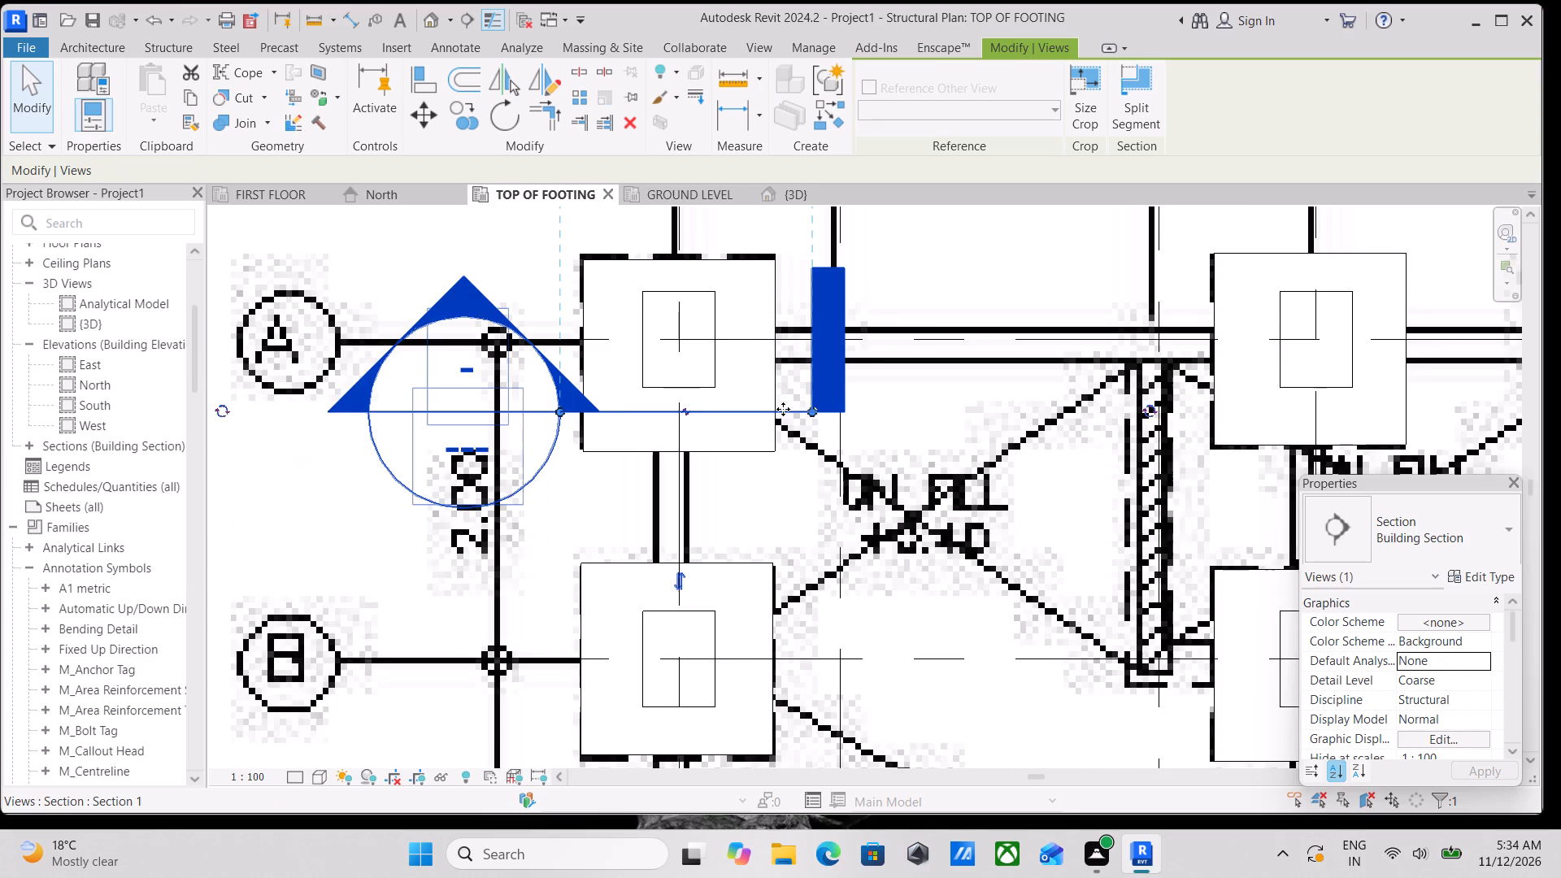
{"action": "scroll", "coordinate": [783, 409], "scroll_direction": "down", "scroll_amount": 1}
{"action": "middle_click_drag", "start_coordinate": [783, 409], "coordinate": [785, 559]}
{"action": "scroll", "coordinate": [782, 393], "scroll_direction": "down", "scroll_amount": 4}
{"action": "middle_click_drag", "start_coordinate": [754, 351], "coordinate": [748, 420]}
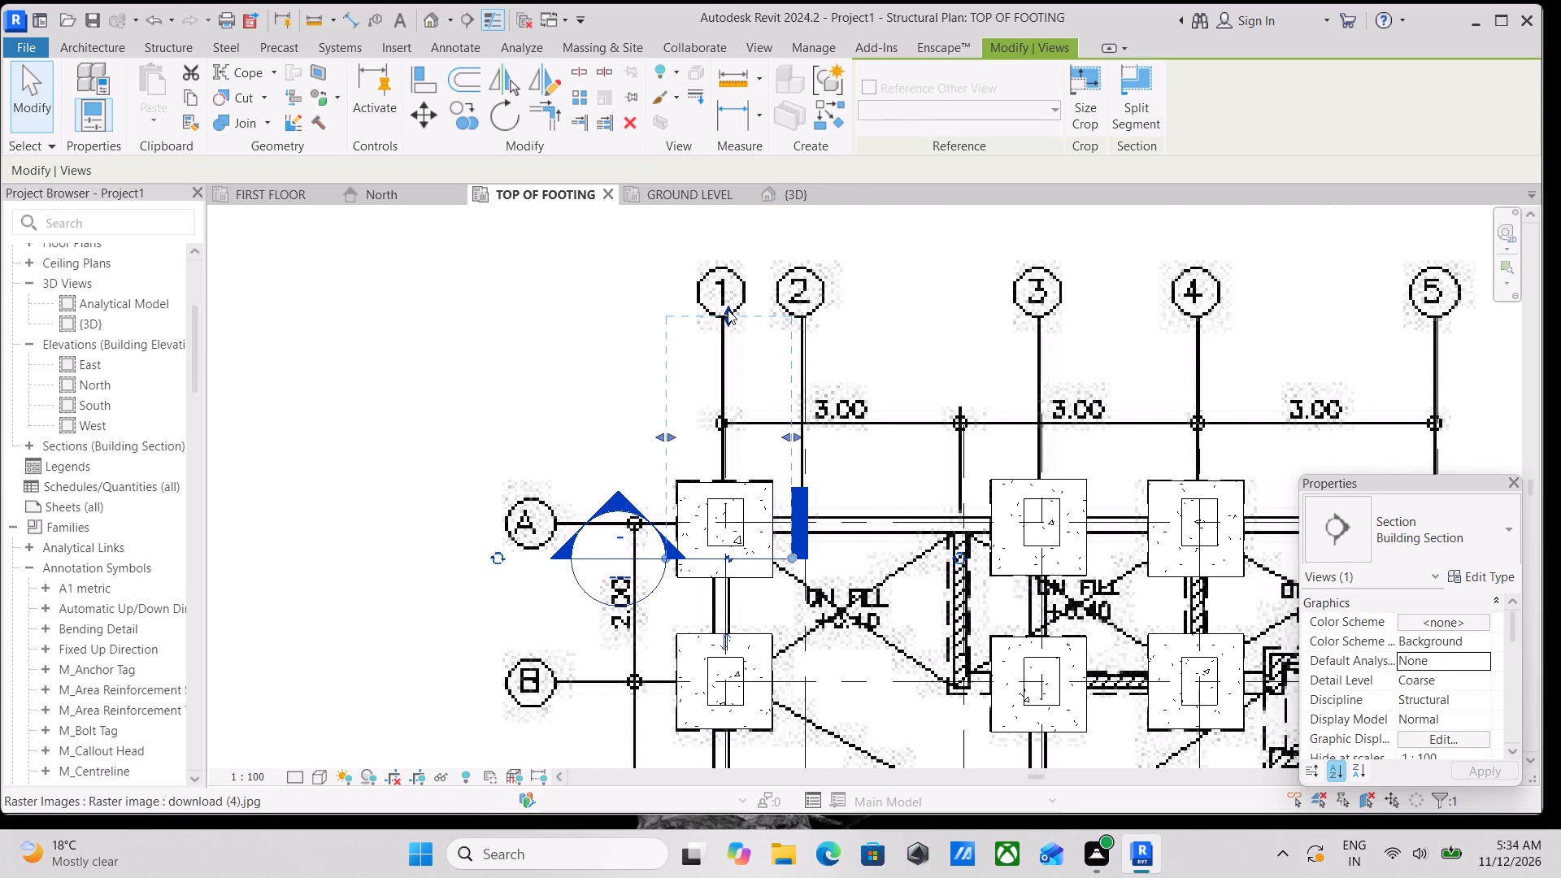
{"action": "left_click_drag", "start_coordinate": [728, 310], "coordinate": [728, 459]}
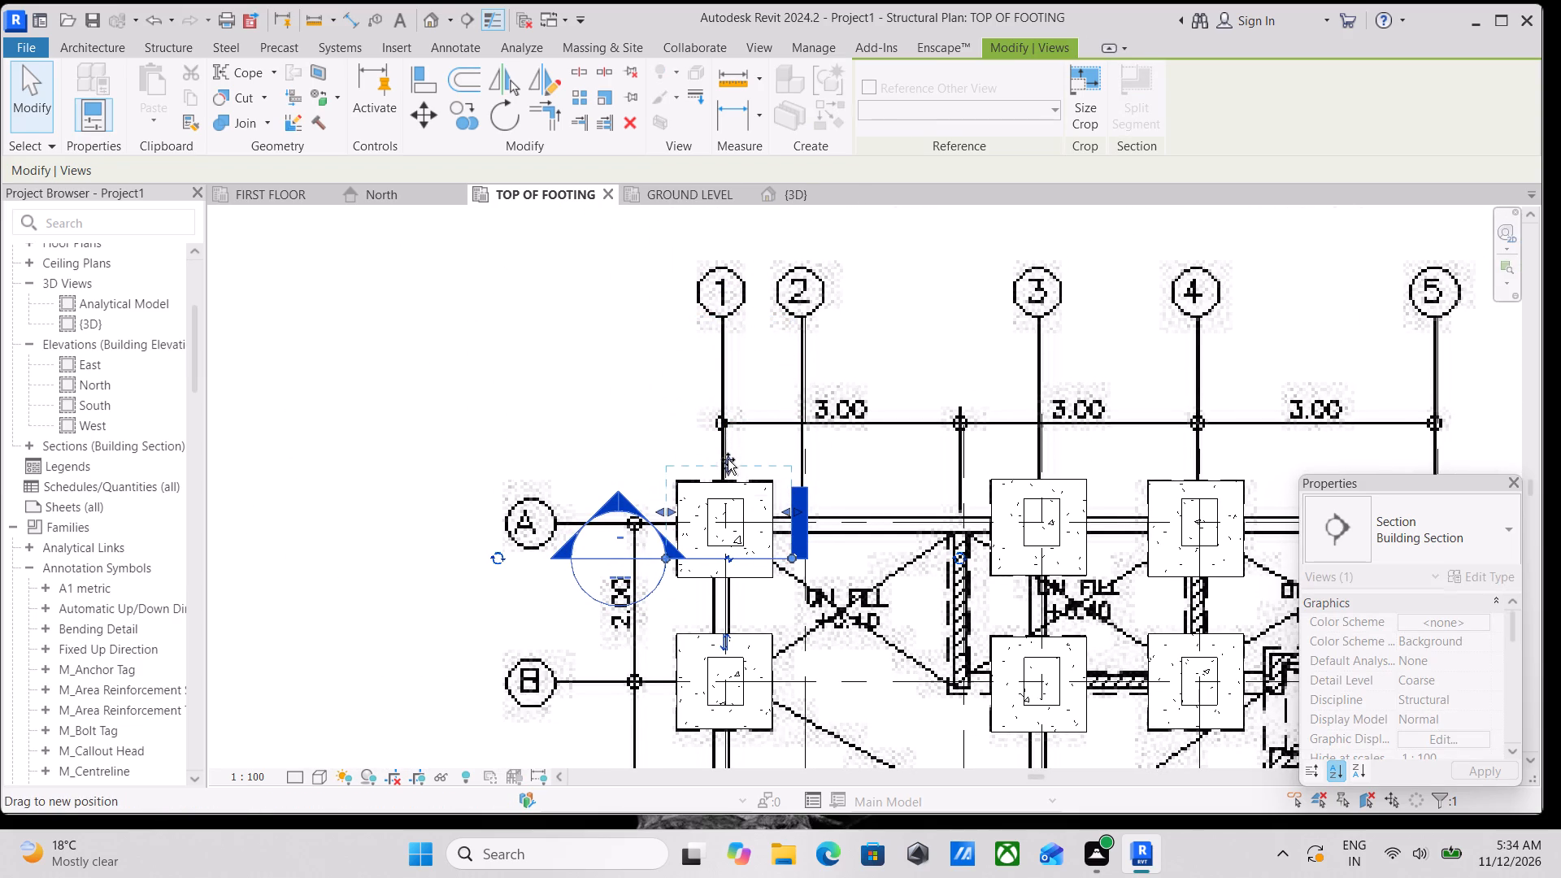
{"action": "left_click_drag", "start_coordinate": [728, 459], "coordinate": [728, 479]}
Pull both ends of the section line and both side extents in close around the footing at A-1.
{"action": "scroll", "coordinate": [754, 509], "scroll_direction": "up", "scroll_amount": 3}
{"action": "scroll", "coordinate": [793, 566], "scroll_direction": "up", "scroll_amount": 4}
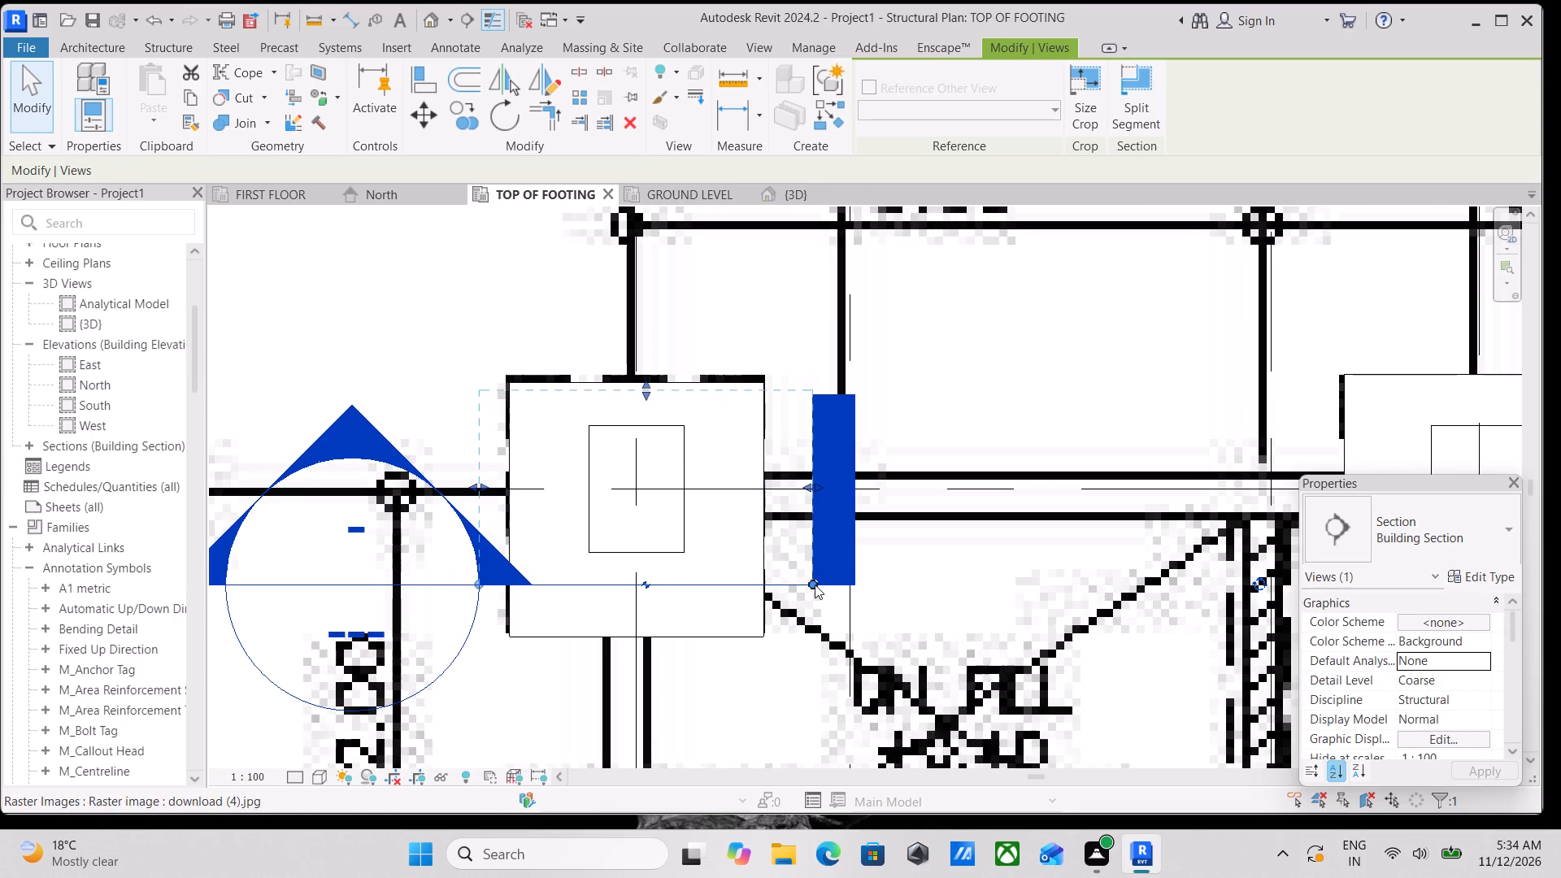
{"action": "left_click_drag", "start_coordinate": [815, 585], "coordinate": [781, 589]}
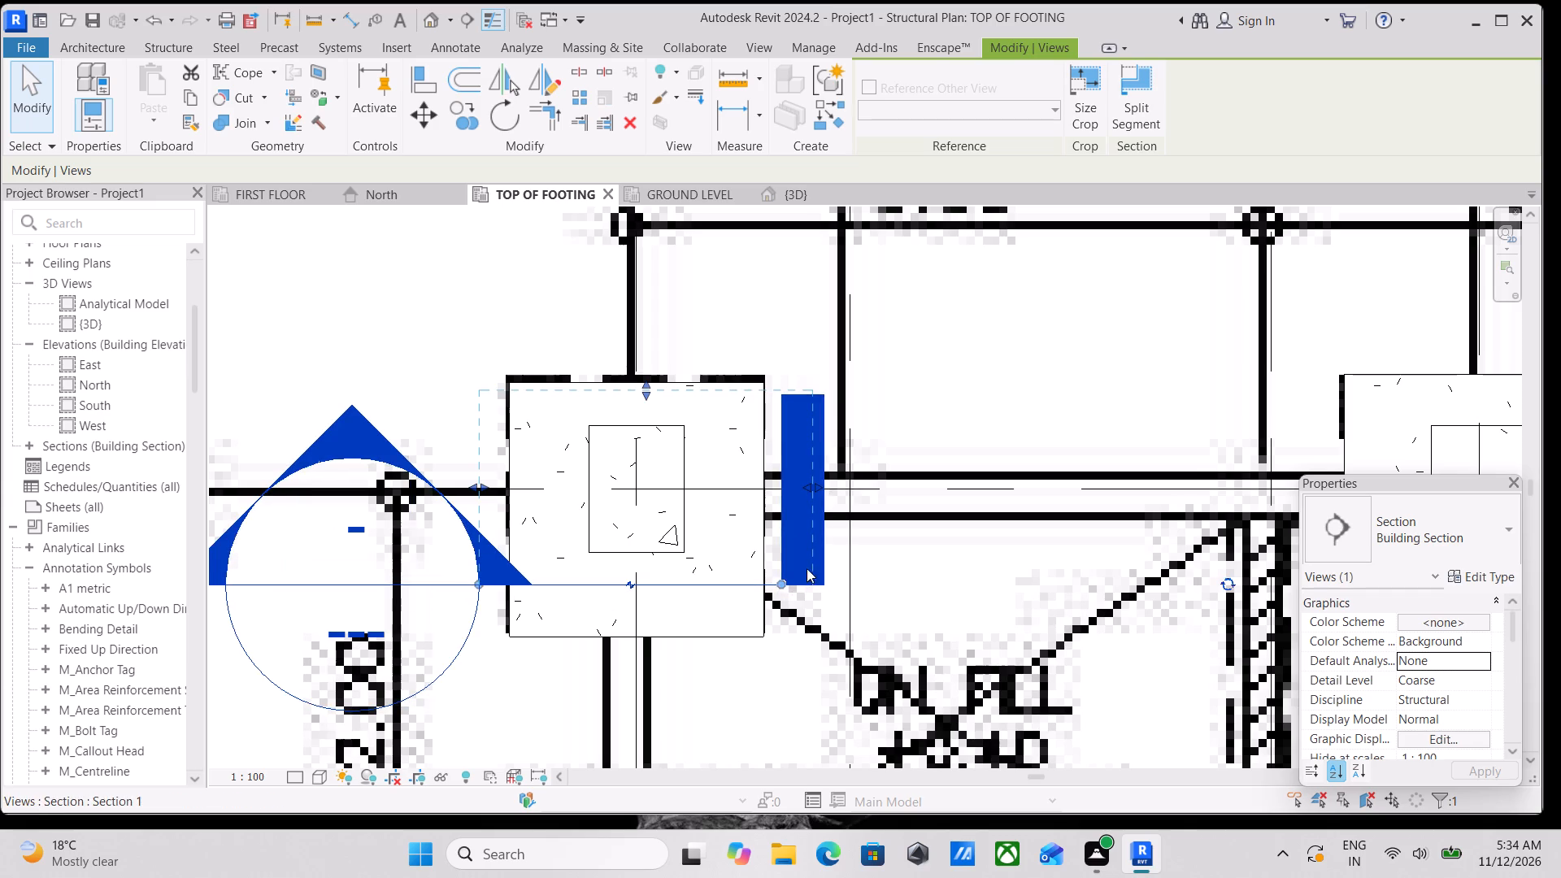
{"action": "scroll", "coordinate": [815, 507], "scroll_direction": "up", "scroll_amount": 1}
{"action": "left_click_drag", "start_coordinate": [809, 476], "coordinate": [809, 476]}
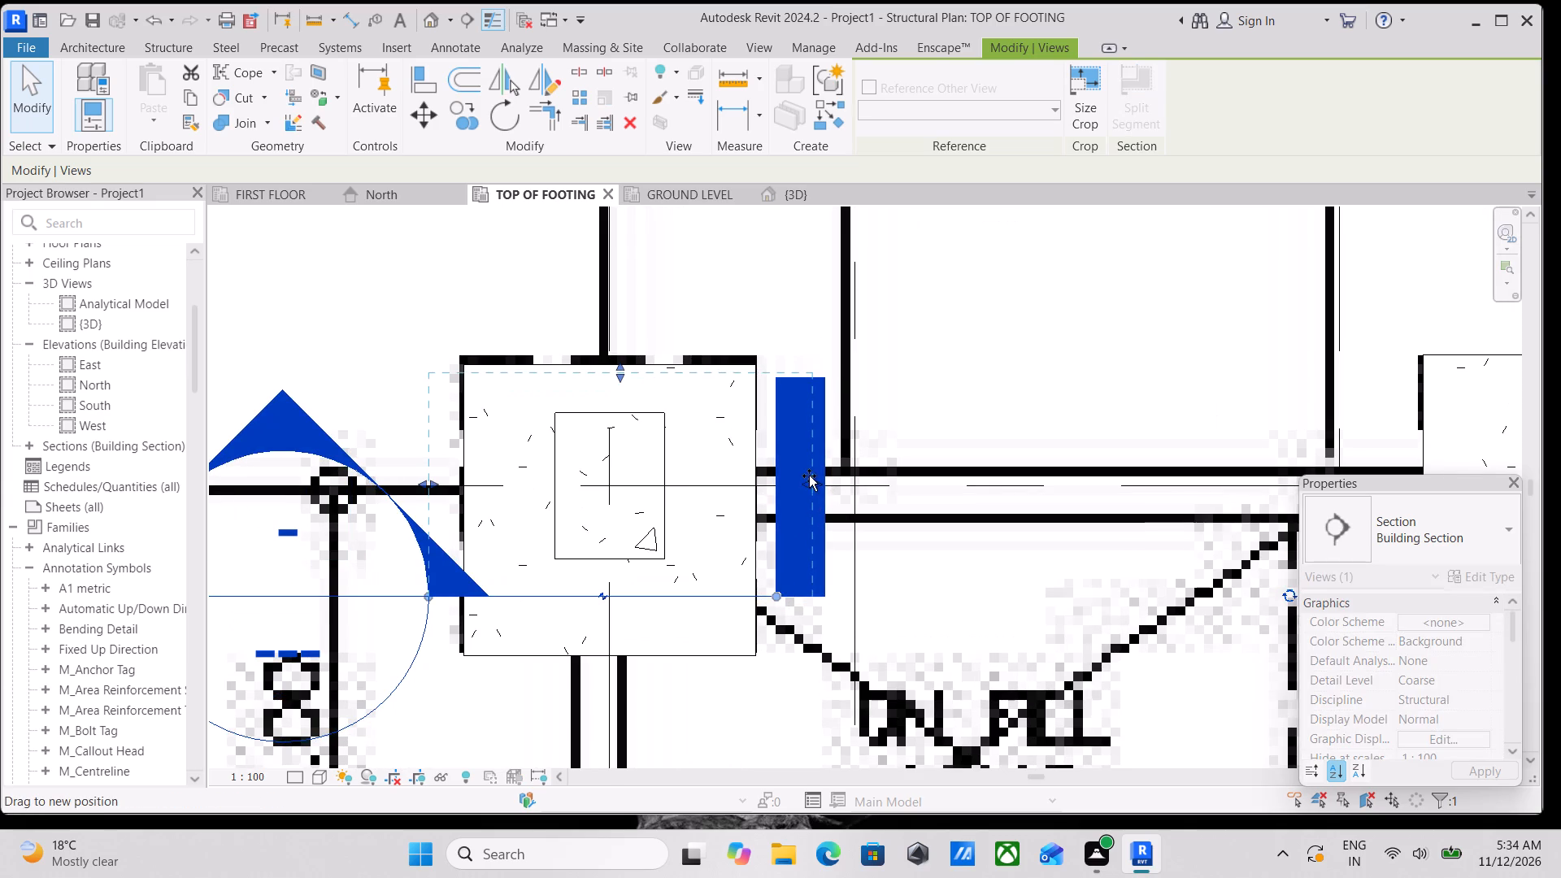
{"action": "left_click_drag", "start_coordinate": [809, 476], "coordinate": [746, 469]}
{"action": "middle_click_drag", "start_coordinate": [631, 430], "coordinate": [739, 410]}
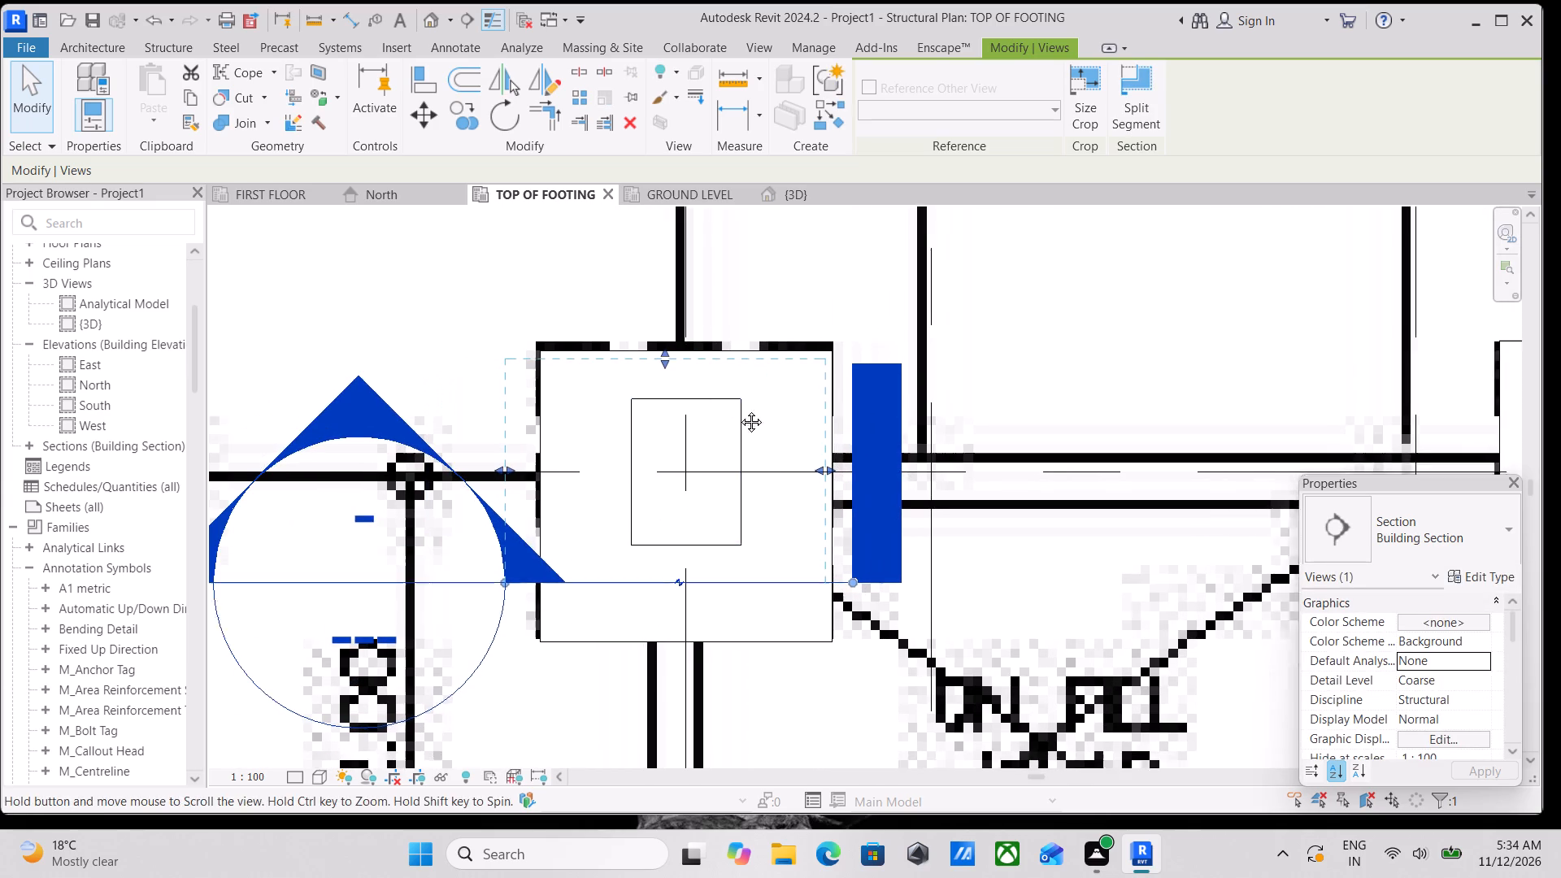
{"action": "middle_click_drag", "start_coordinate": [739, 410], "coordinate": [752, 404]}
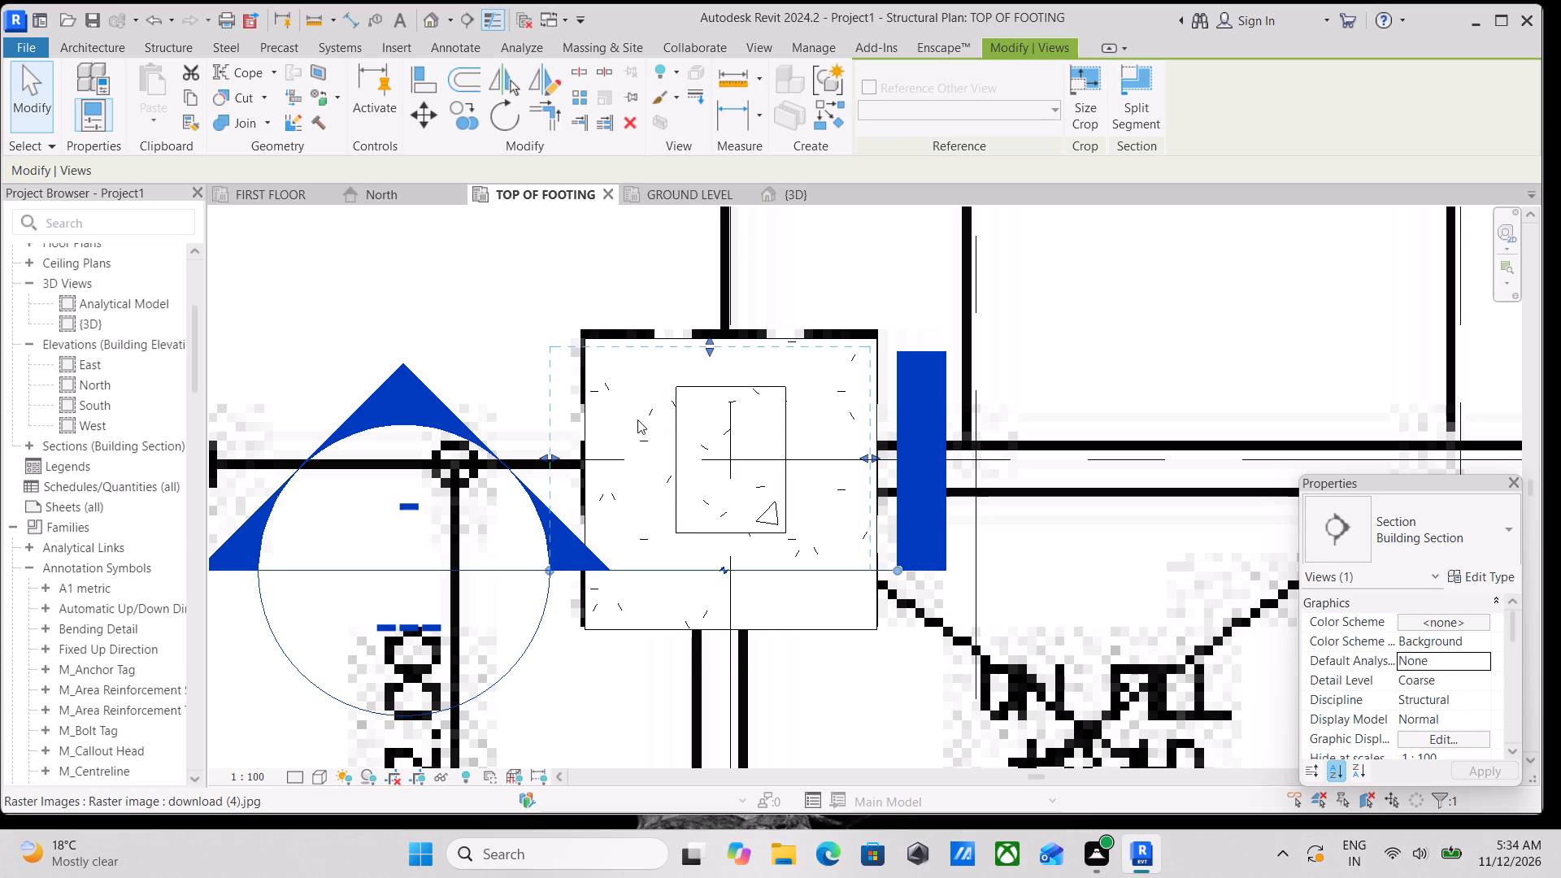
{"action": "scroll", "coordinate": [669, 409], "scroll_direction": "up", "scroll_amount": 2}
{"action": "scroll", "coordinate": [708, 402], "scroll_direction": "down", "scroll_amount": 1}
{"action": "middle_click_drag", "start_coordinate": [708, 402], "coordinate": [749, 389]}
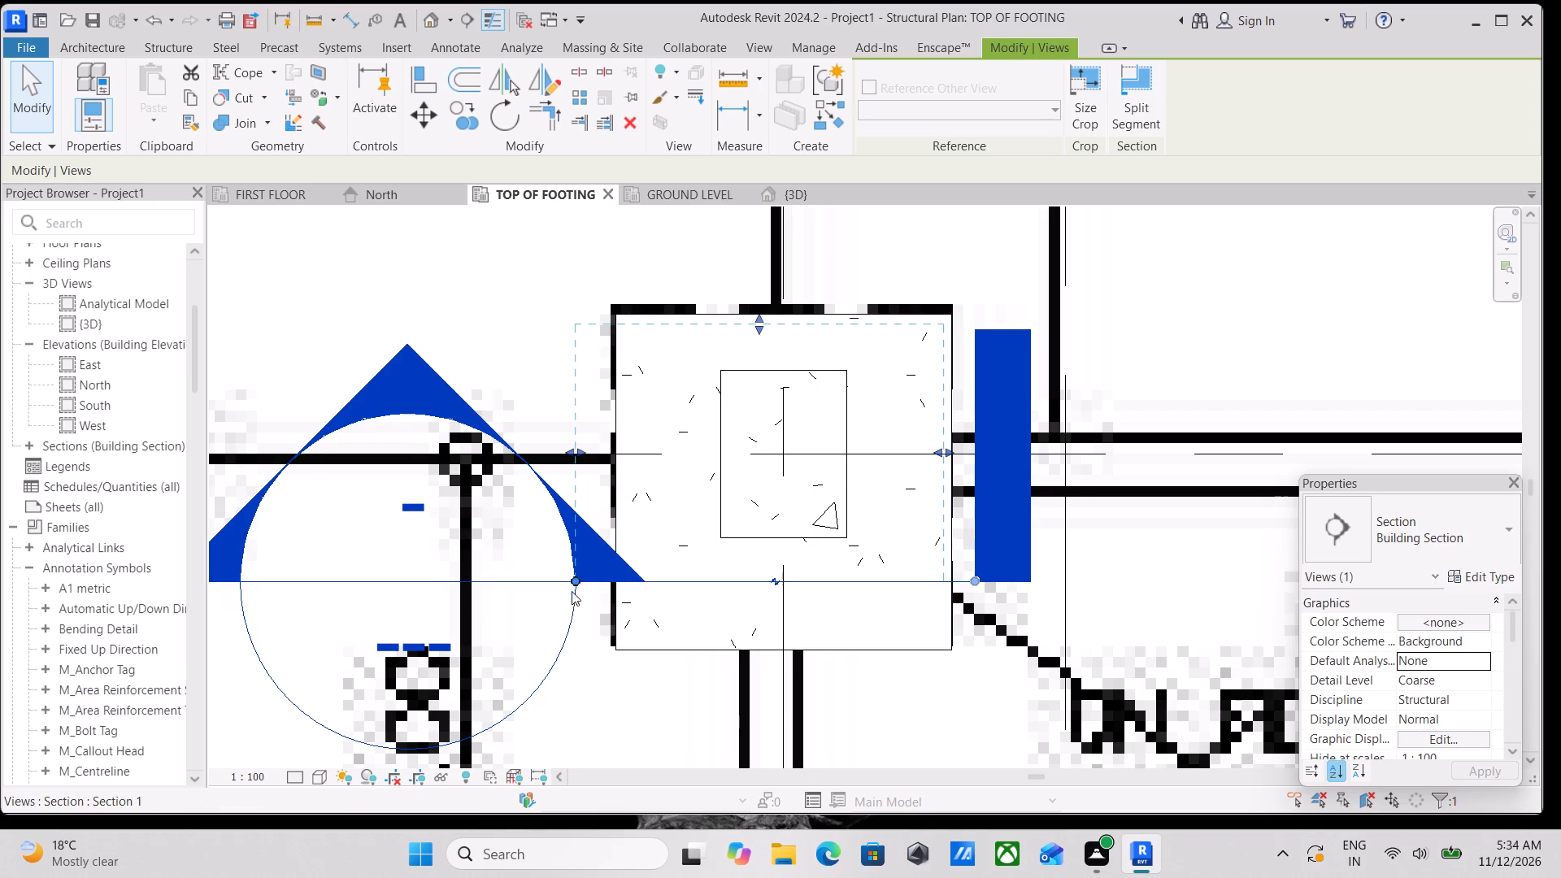
{"action": "left_click_drag", "start_coordinate": [574, 578], "coordinate": [594, 580]}
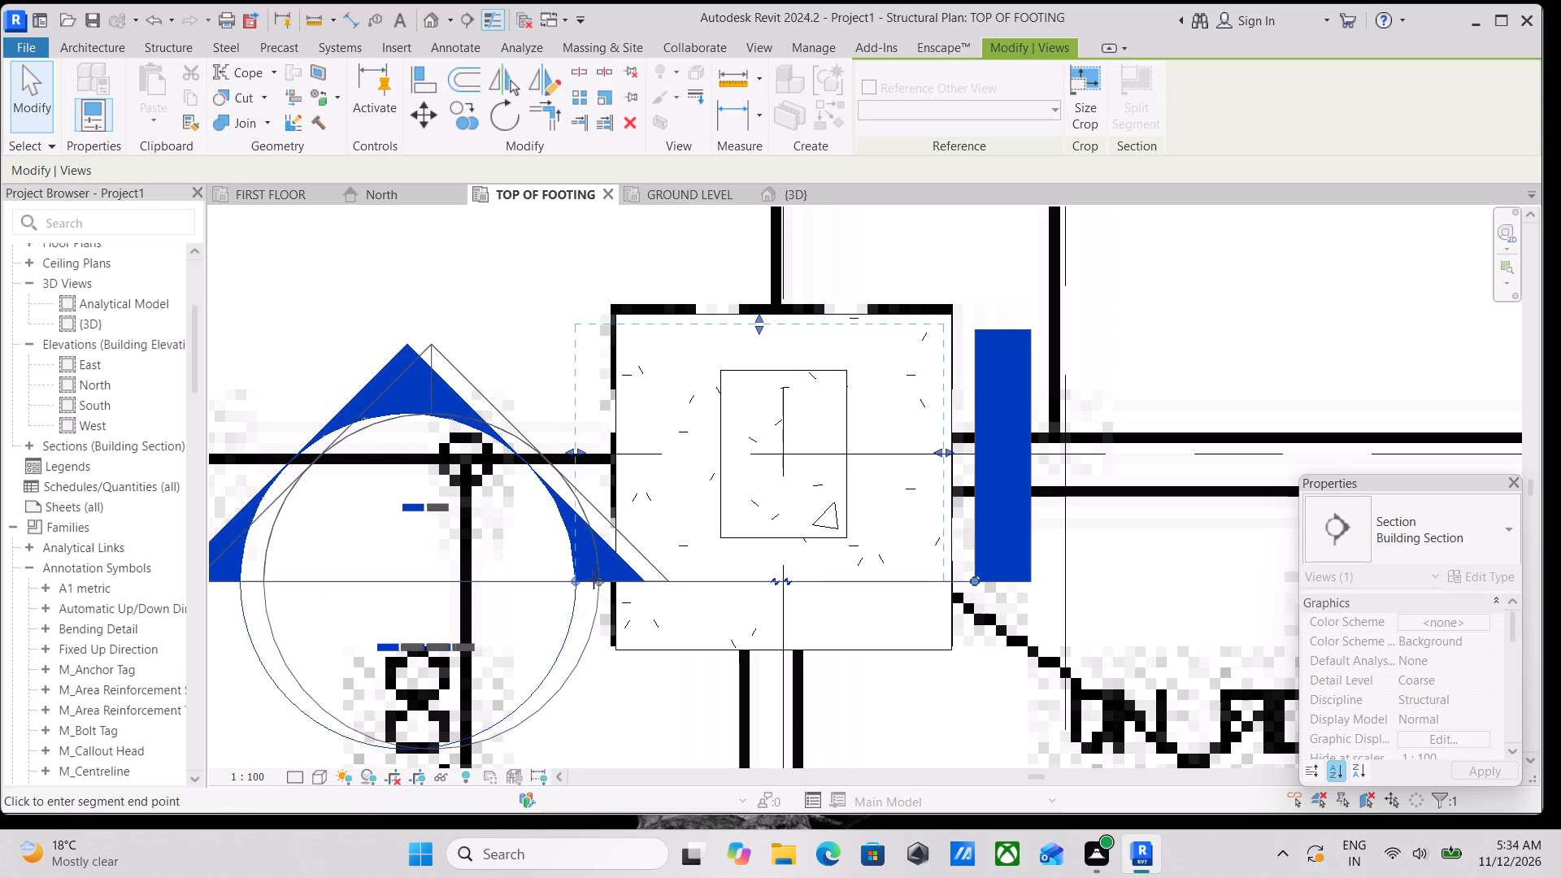
{"action": "left_click_drag", "start_coordinate": [594, 580], "coordinate": [593, 579]}
{"action": "left_click_drag", "start_coordinate": [581, 454], "coordinate": [615, 454]}
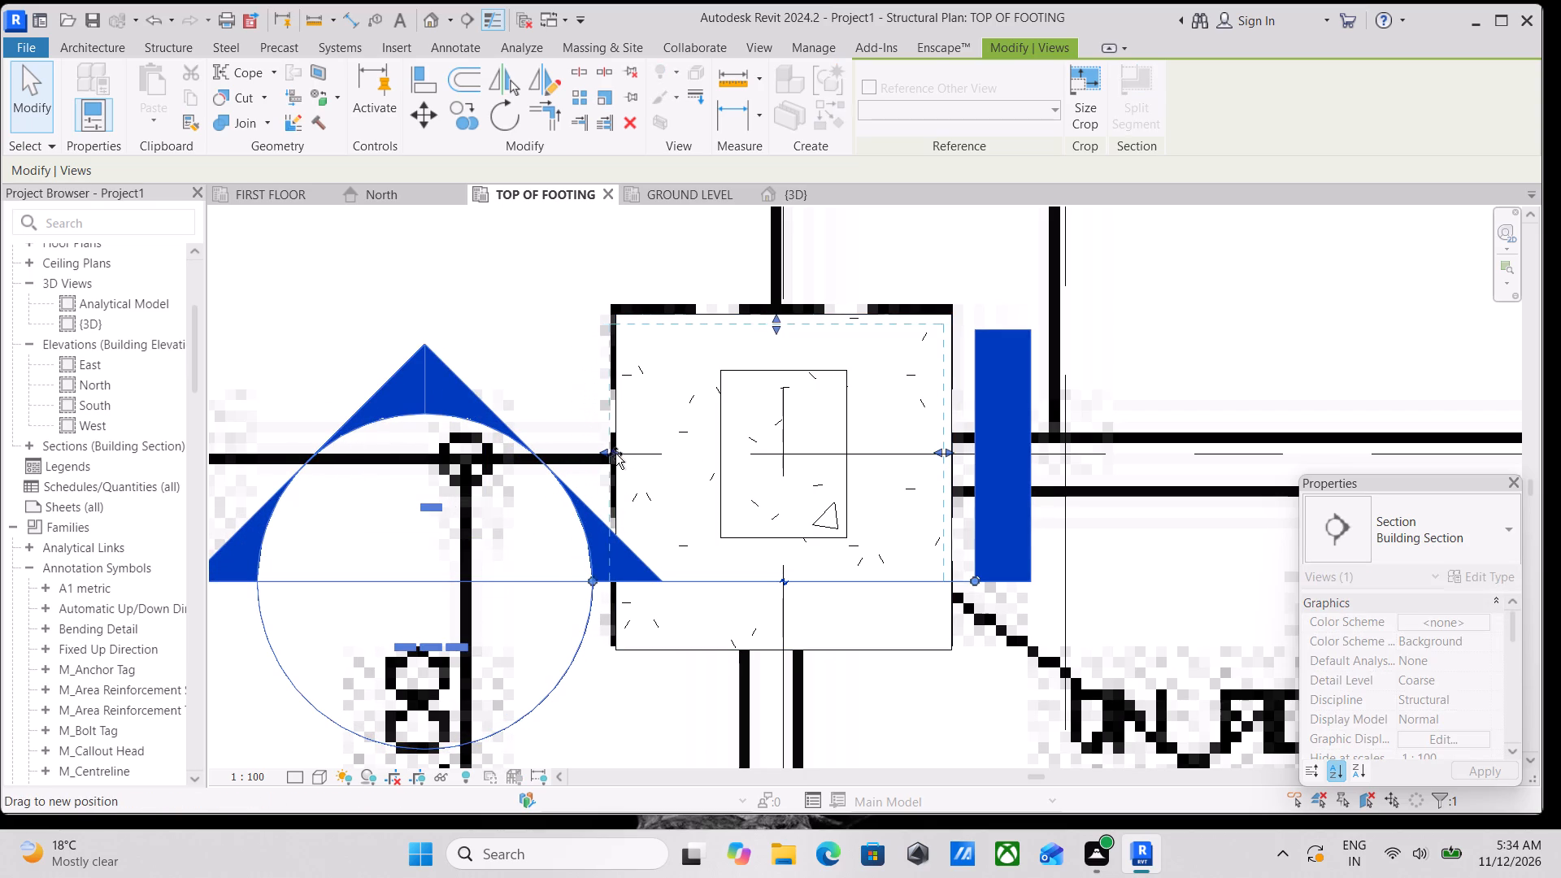
{"action": "left_click_drag", "start_coordinate": [615, 454], "coordinate": [628, 455]}
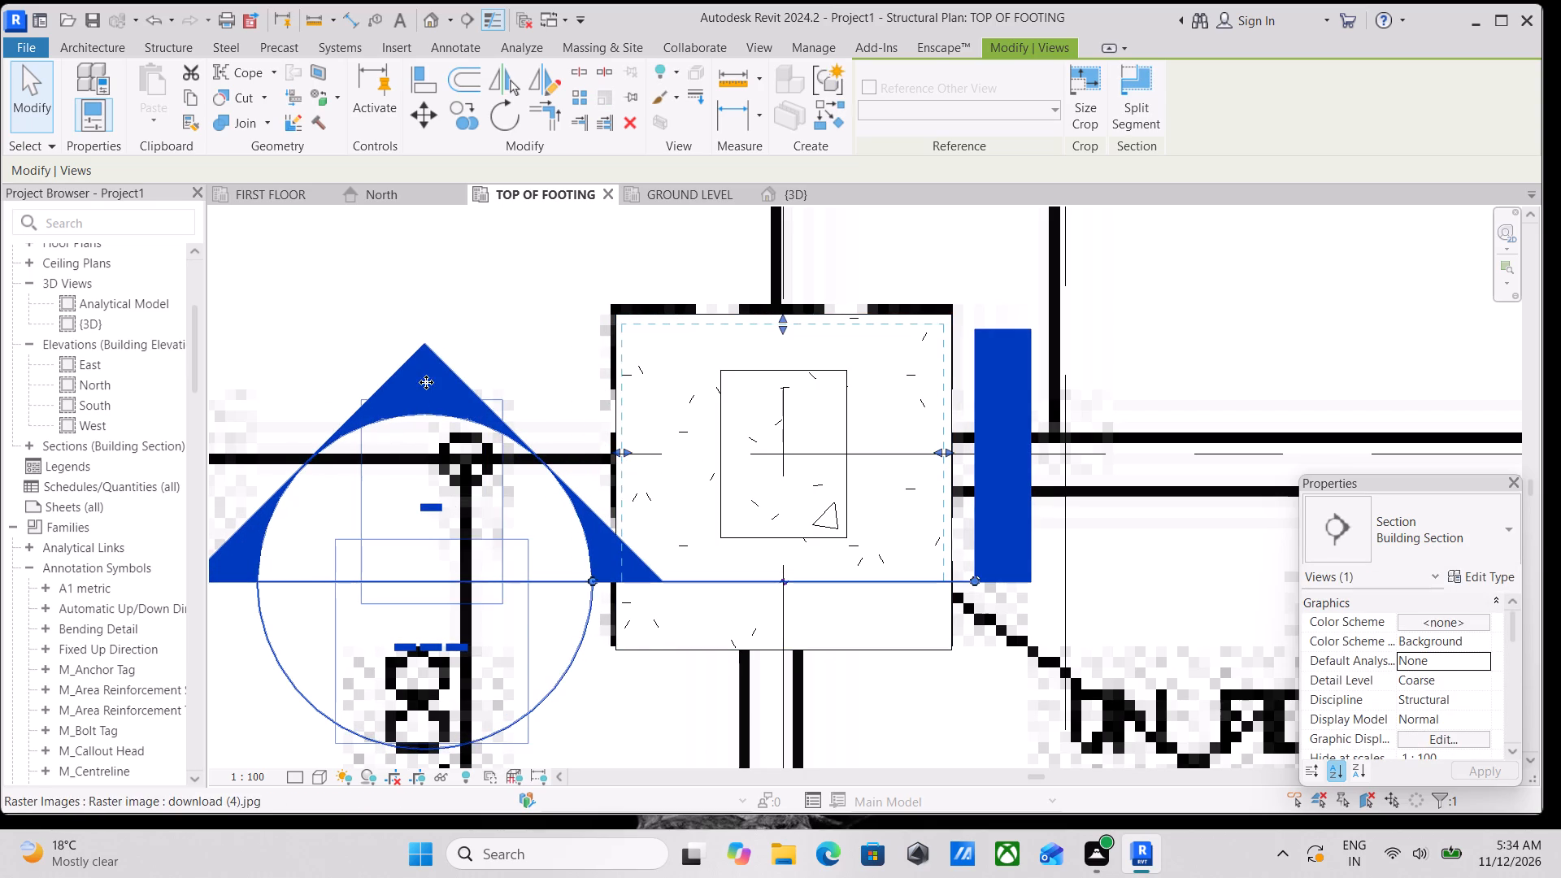
Open the view of the new section through the A-1 footing.
{"action": "right_click", "coordinate": [426, 382]}
{"action": "left_click", "coordinate": [467, 356]}
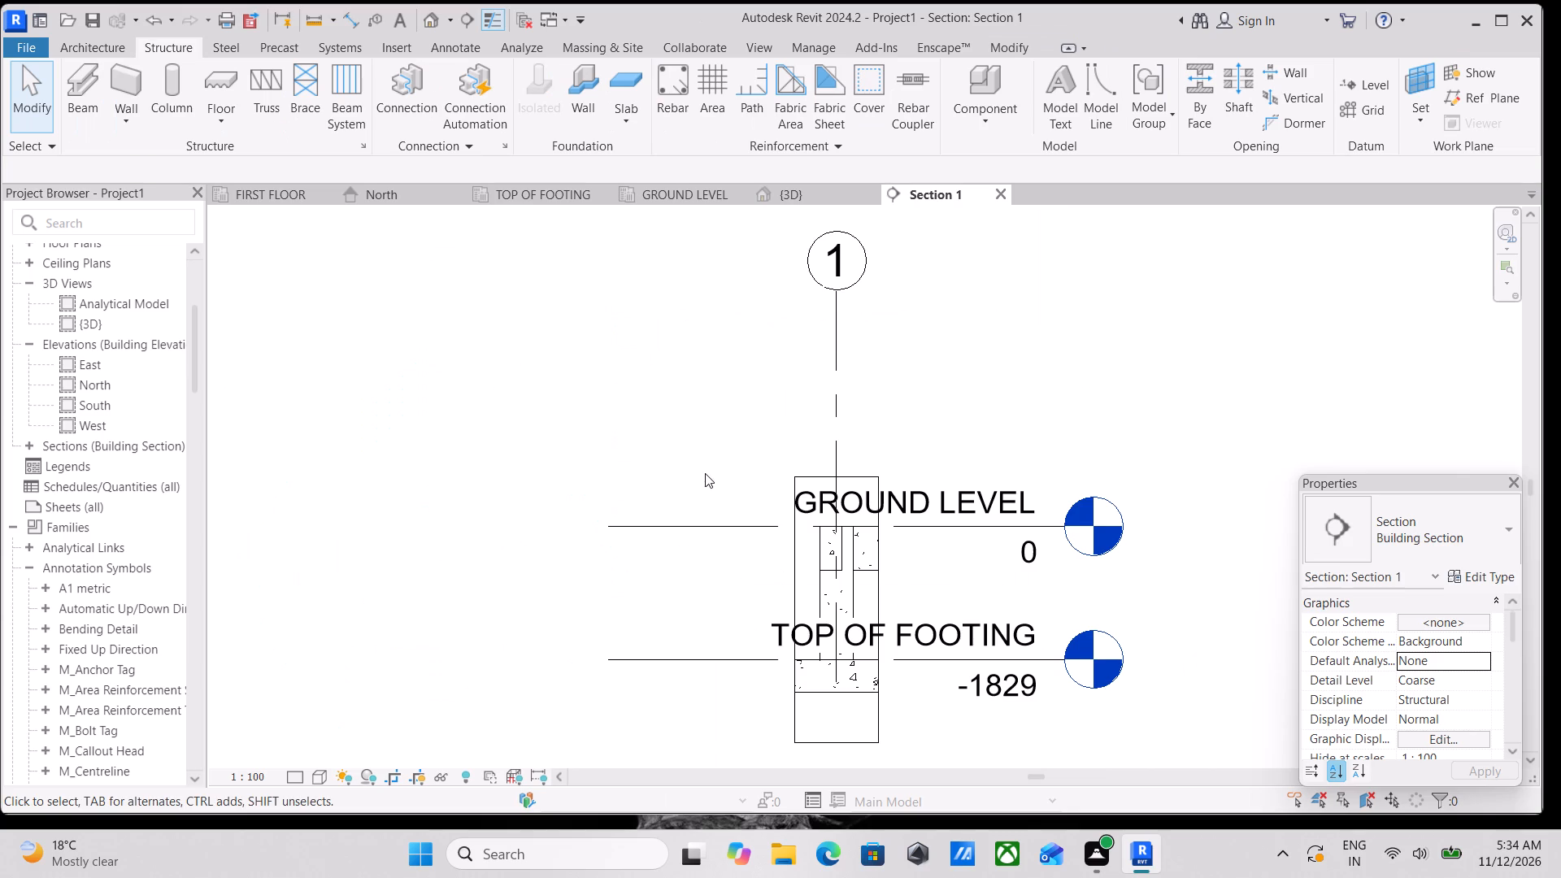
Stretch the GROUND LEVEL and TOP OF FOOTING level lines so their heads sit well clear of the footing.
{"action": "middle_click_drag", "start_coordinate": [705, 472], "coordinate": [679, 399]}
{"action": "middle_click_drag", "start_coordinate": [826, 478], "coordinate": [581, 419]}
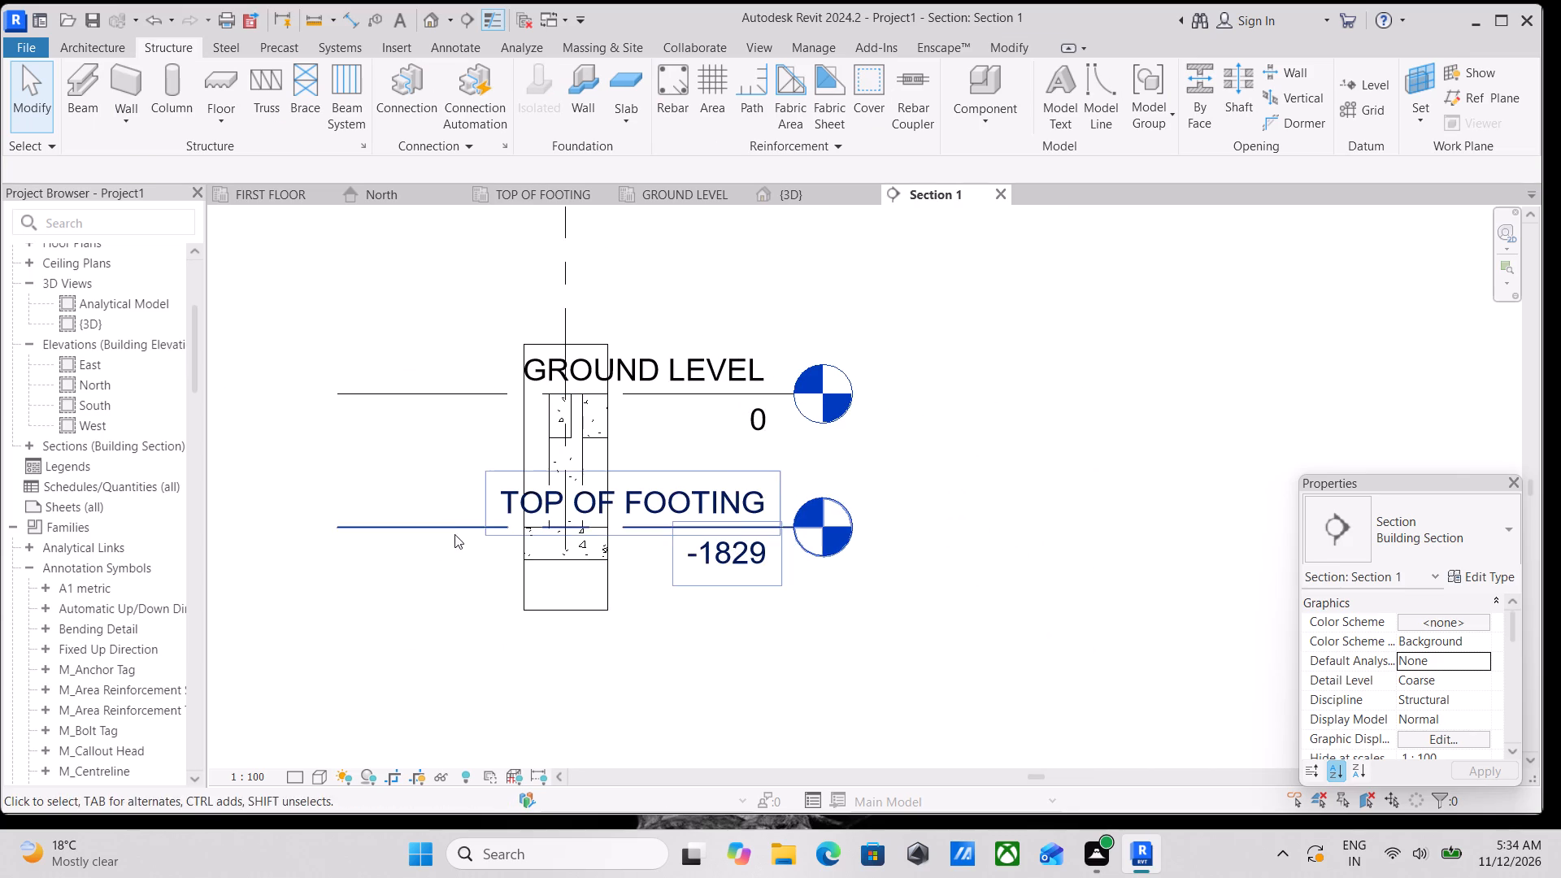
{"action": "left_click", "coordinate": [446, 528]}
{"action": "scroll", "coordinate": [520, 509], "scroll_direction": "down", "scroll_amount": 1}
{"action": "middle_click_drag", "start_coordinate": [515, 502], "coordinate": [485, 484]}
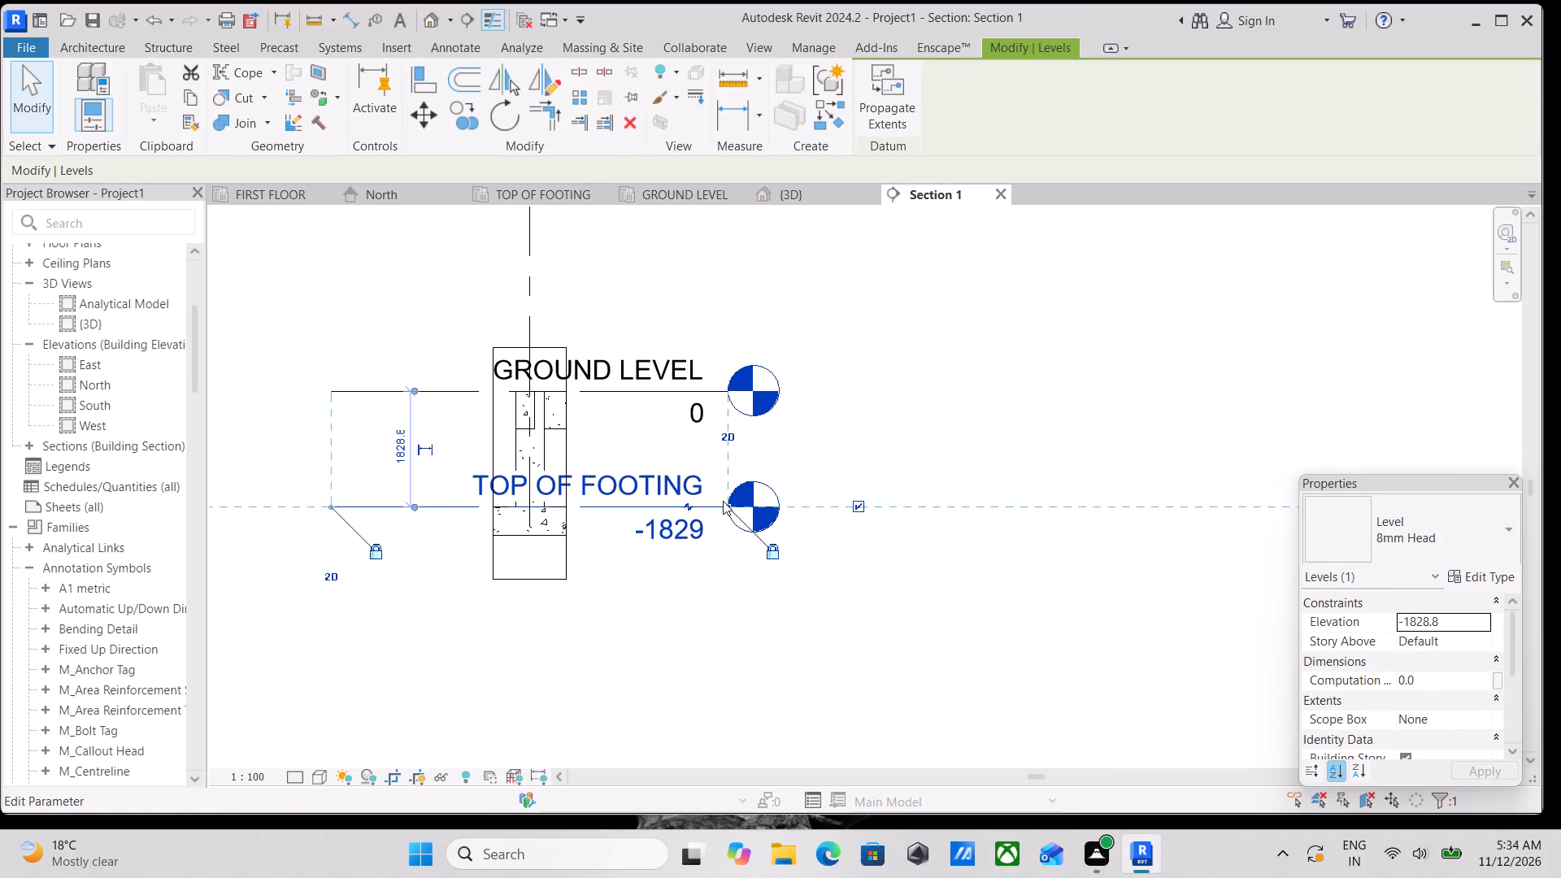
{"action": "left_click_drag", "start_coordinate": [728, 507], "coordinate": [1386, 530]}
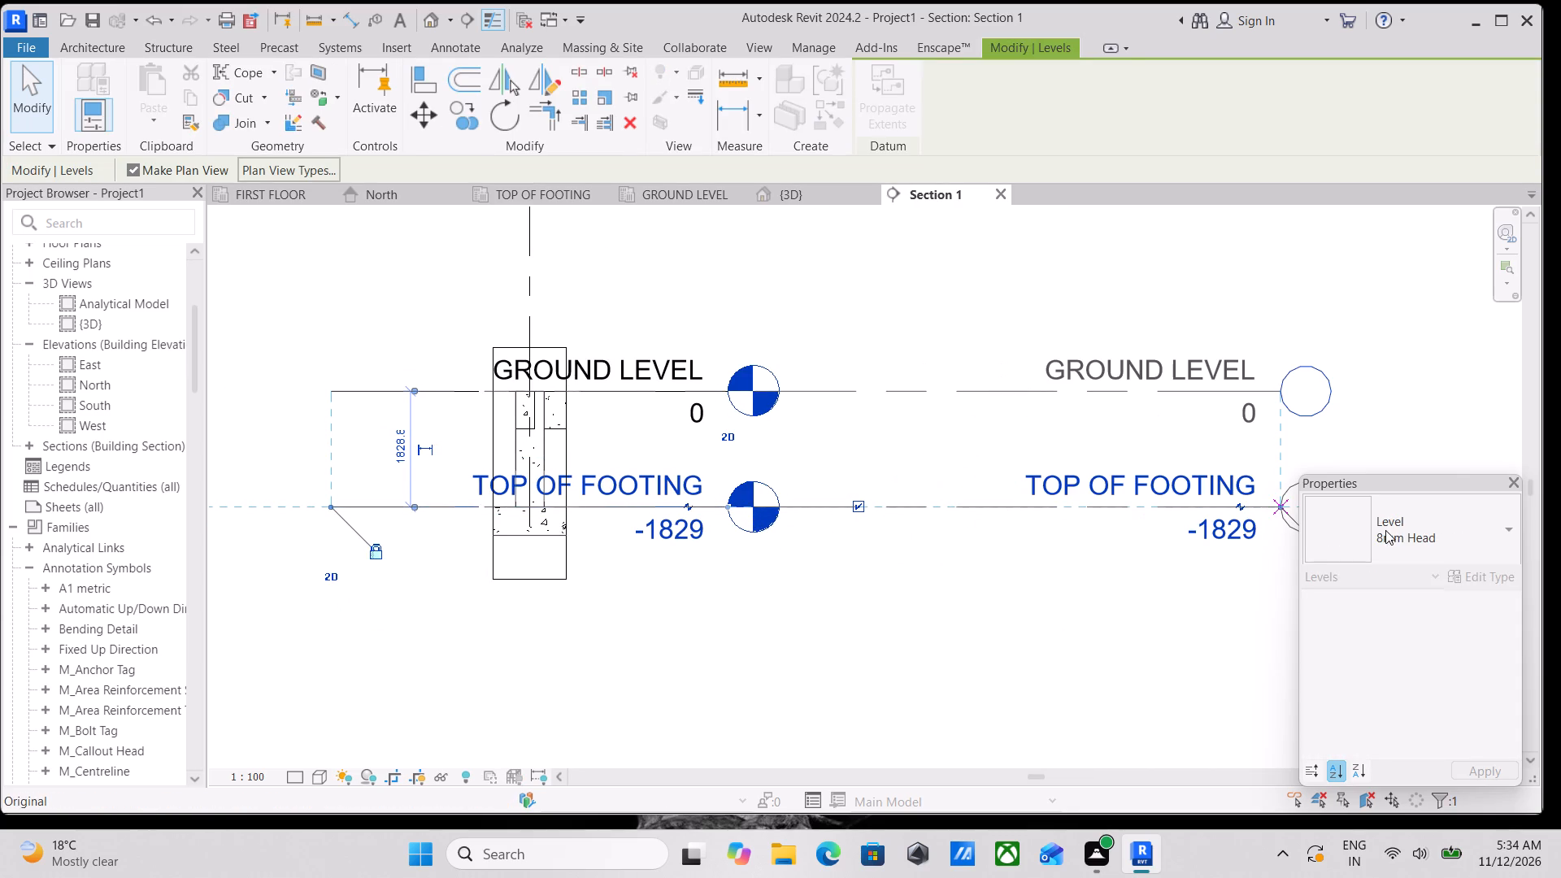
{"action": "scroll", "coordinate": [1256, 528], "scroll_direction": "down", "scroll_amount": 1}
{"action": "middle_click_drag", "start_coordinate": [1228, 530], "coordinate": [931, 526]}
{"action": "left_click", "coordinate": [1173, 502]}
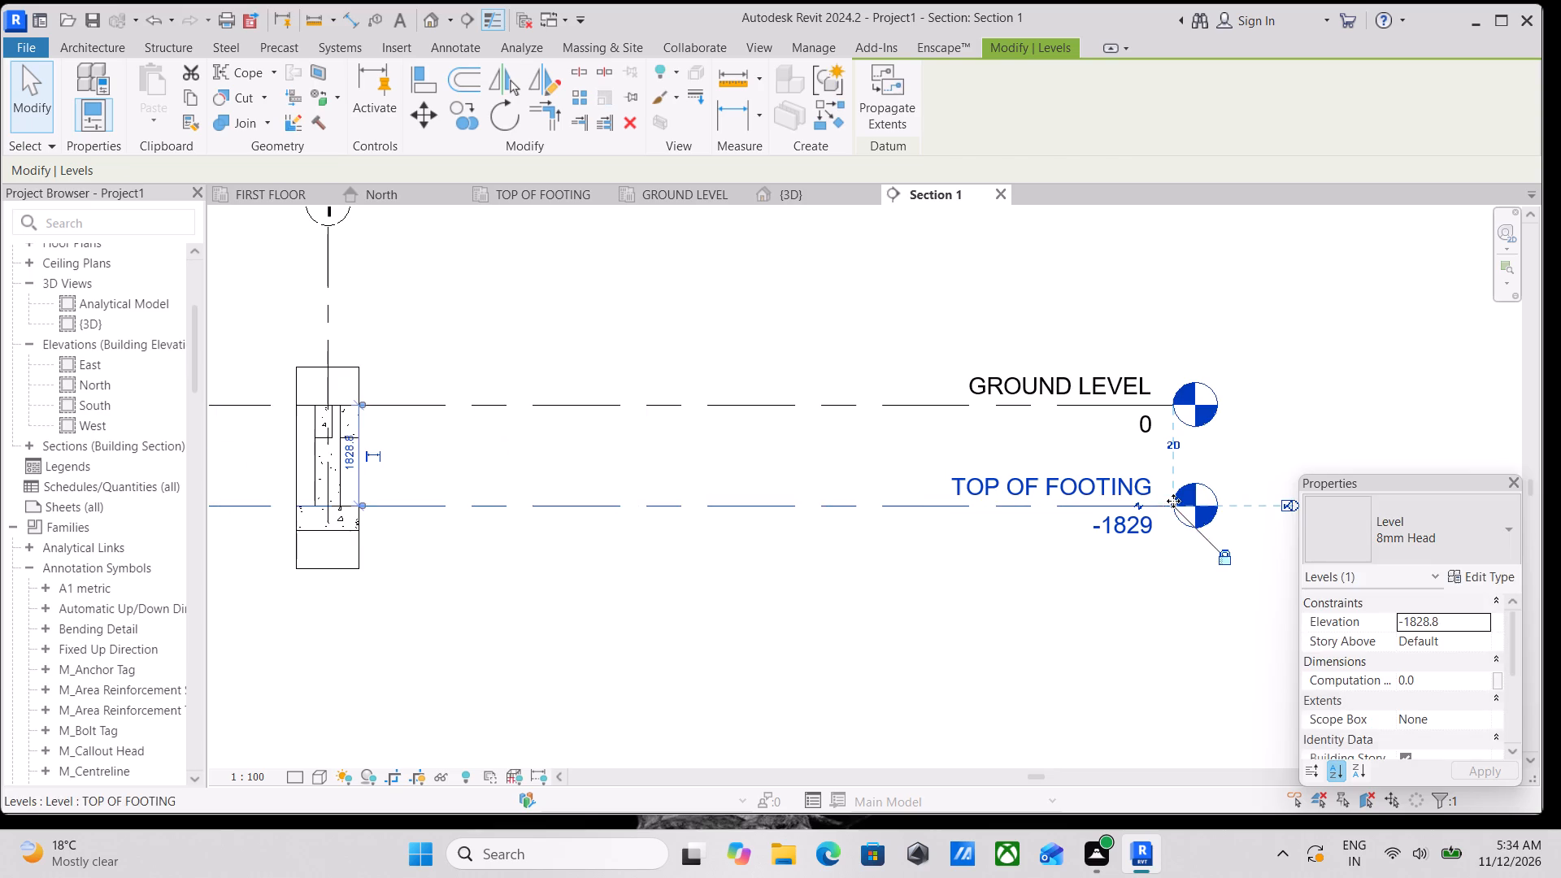
Widen the section's crop region on both sides so the whole footing and part of the adjoining ground beam fit inside.
{"action": "middle_click_drag", "start_coordinate": [414, 561], "coordinate": [758, 529]}
{"action": "scroll", "coordinate": [639, 479], "scroll_direction": "up", "scroll_amount": 3}
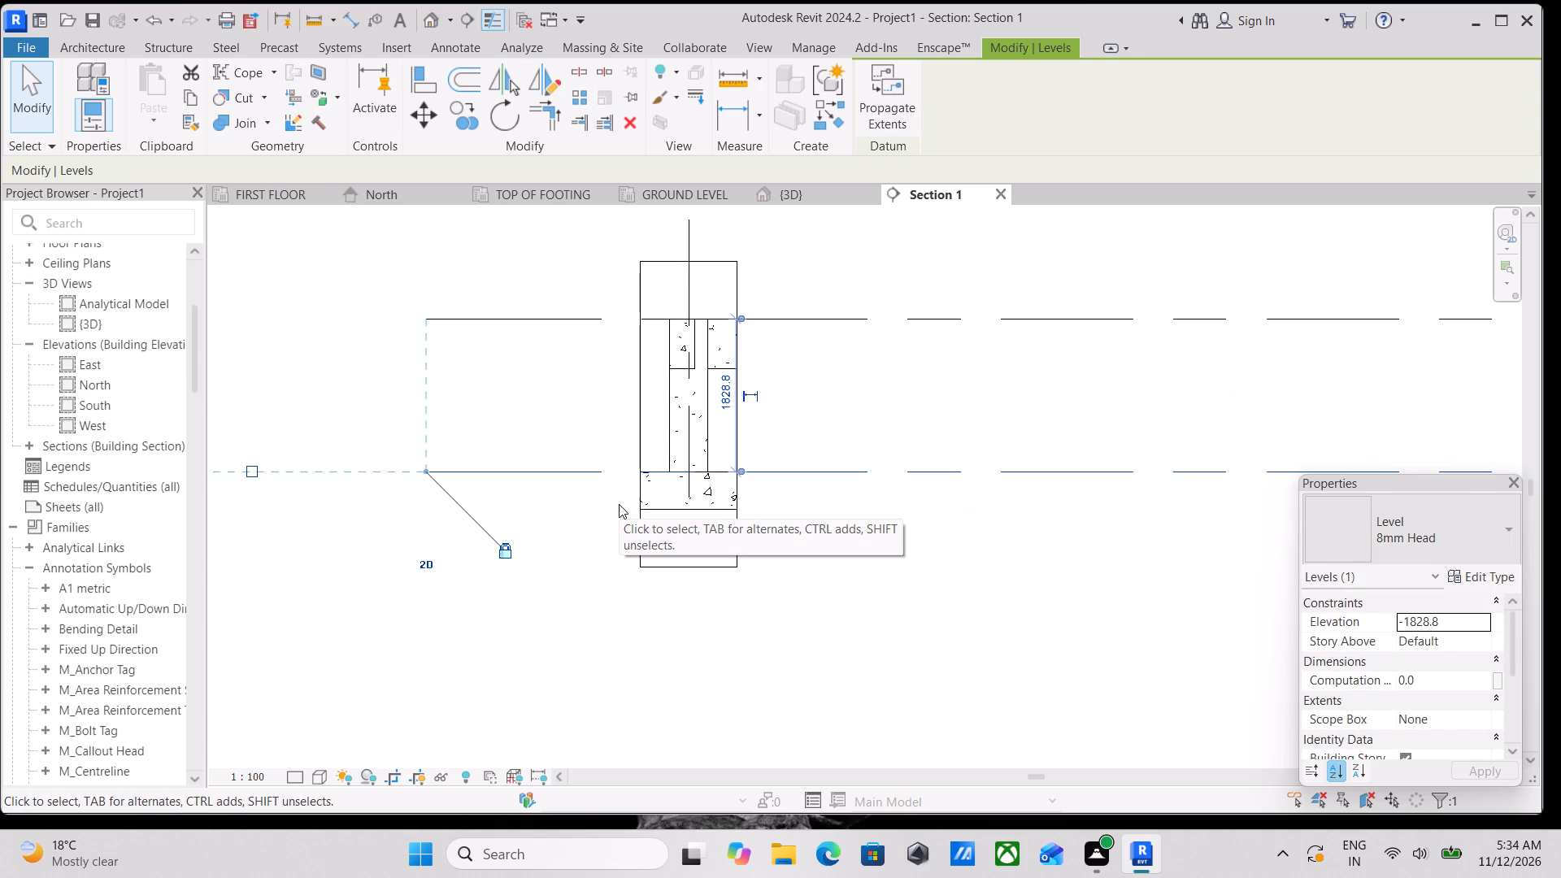
{"action": "scroll", "coordinate": [663, 358], "scroll_direction": "up", "scroll_amount": 2}
{"action": "left_click", "coordinate": [631, 421]}
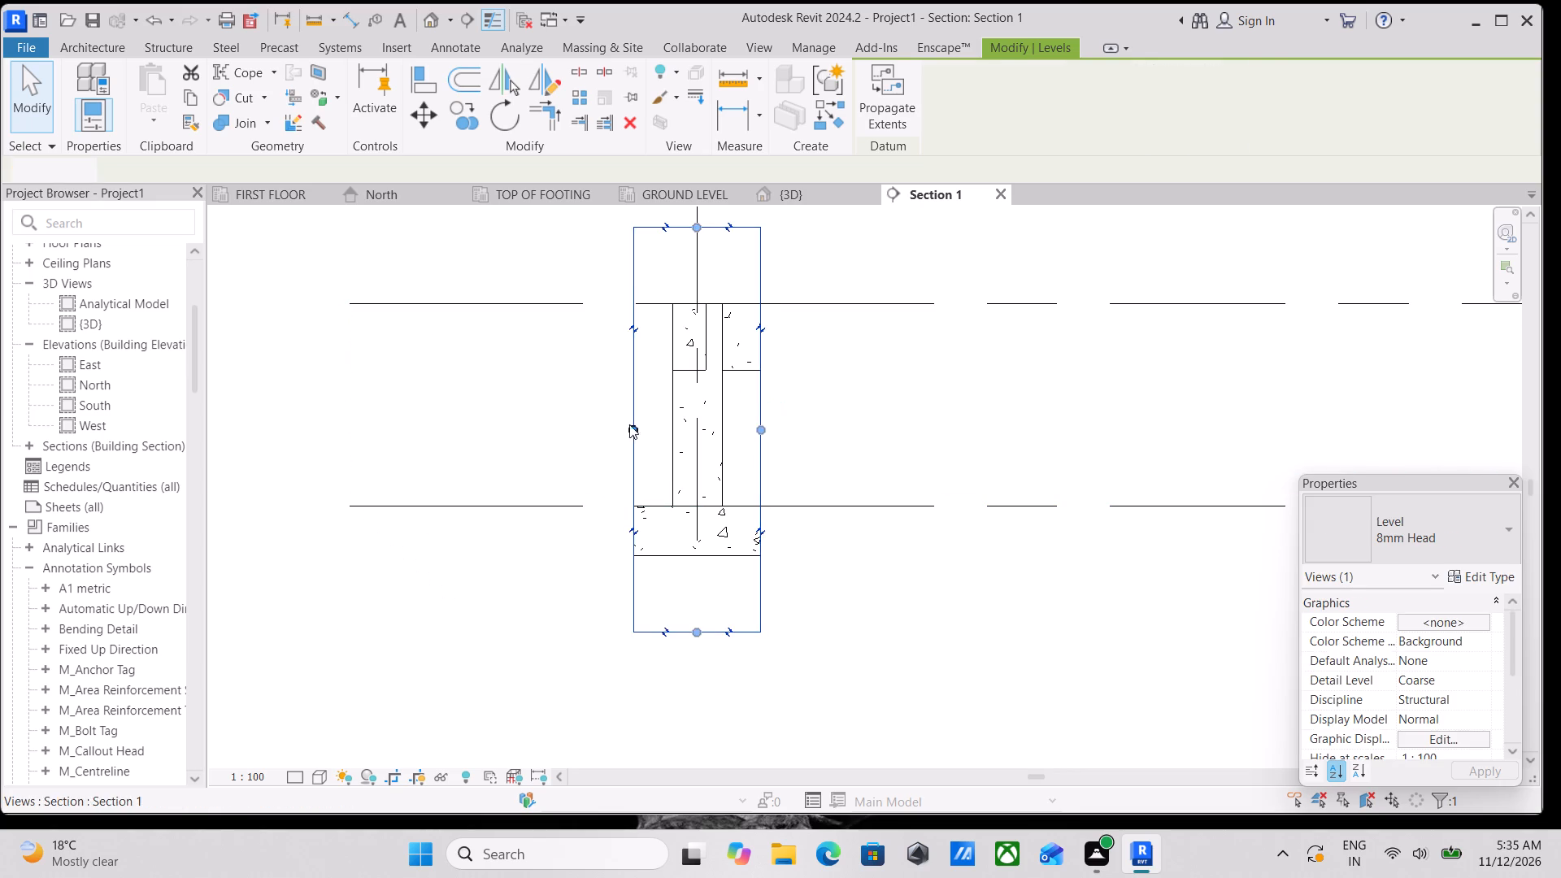
{"action": "scroll", "coordinate": [620, 437], "scroll_direction": "up", "scroll_amount": 1}
{"action": "left_click_drag", "start_coordinate": [637, 430], "coordinate": [587, 434]}
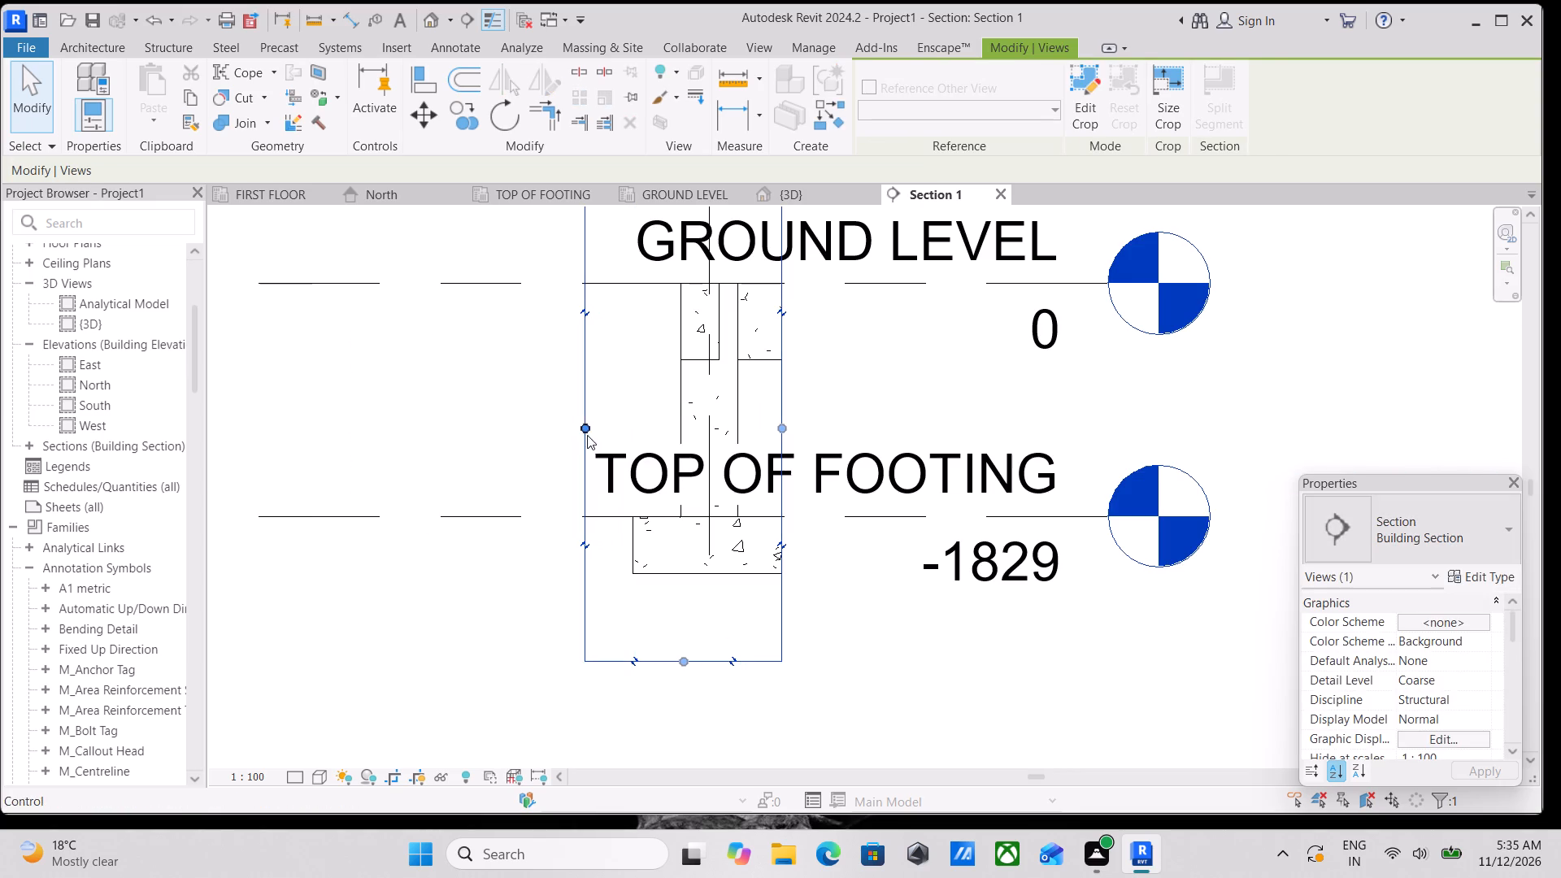
{"action": "scroll", "coordinate": [853, 446], "scroll_direction": "down", "scroll_amount": 1}
{"action": "middle_click_drag", "start_coordinate": [853, 446], "coordinate": [783, 469]}
{"action": "scroll", "coordinate": [723, 450], "scroll_direction": "up", "scroll_amount": 2}
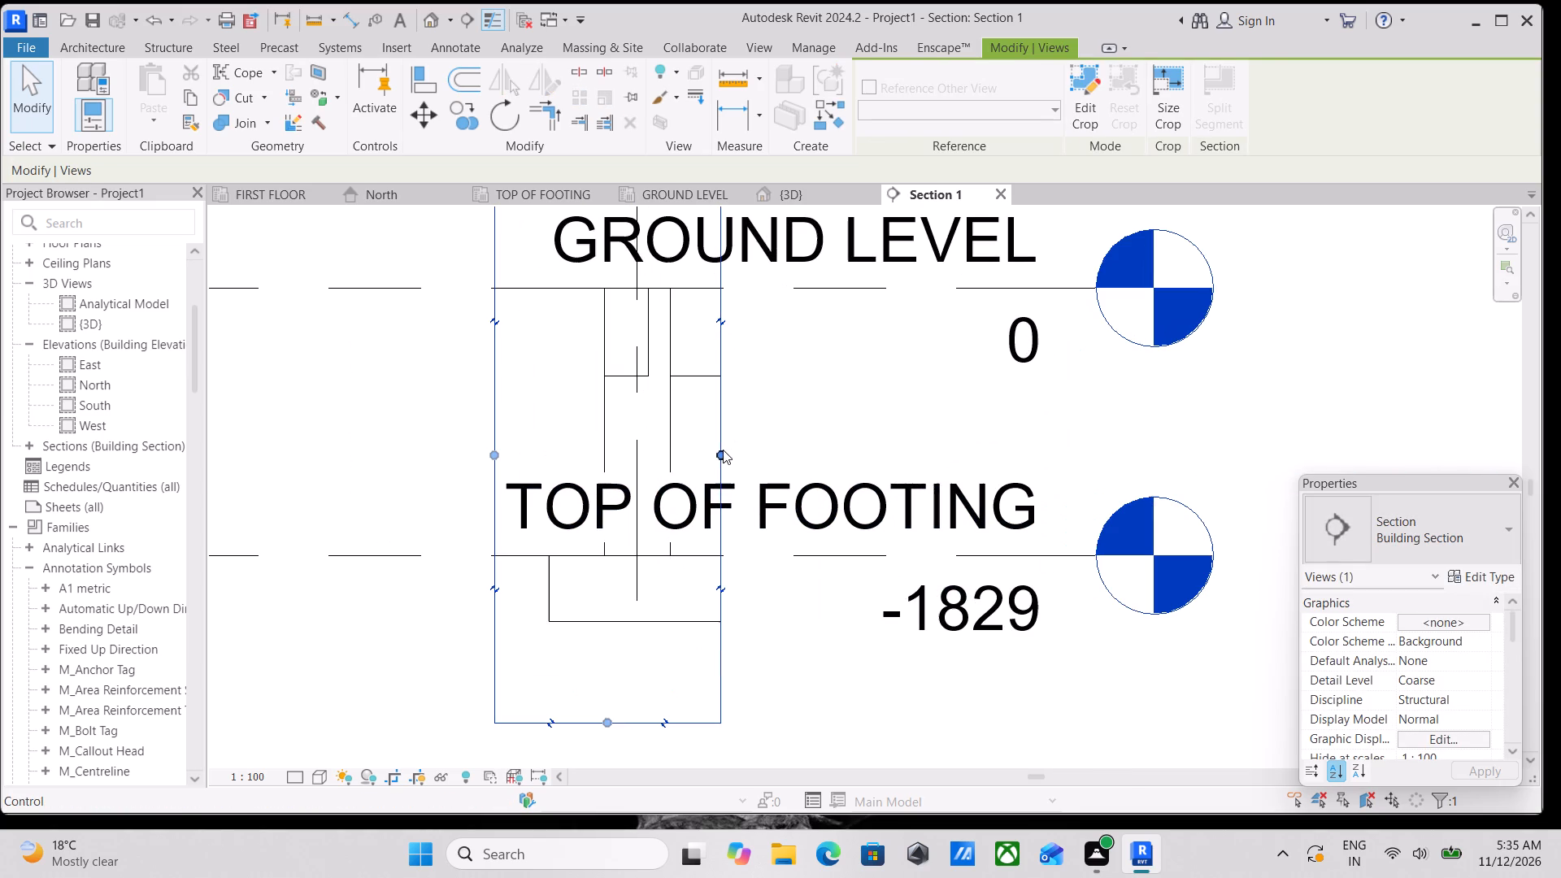
{"action": "left_click_drag", "start_coordinate": [721, 450], "coordinate": [820, 453]}
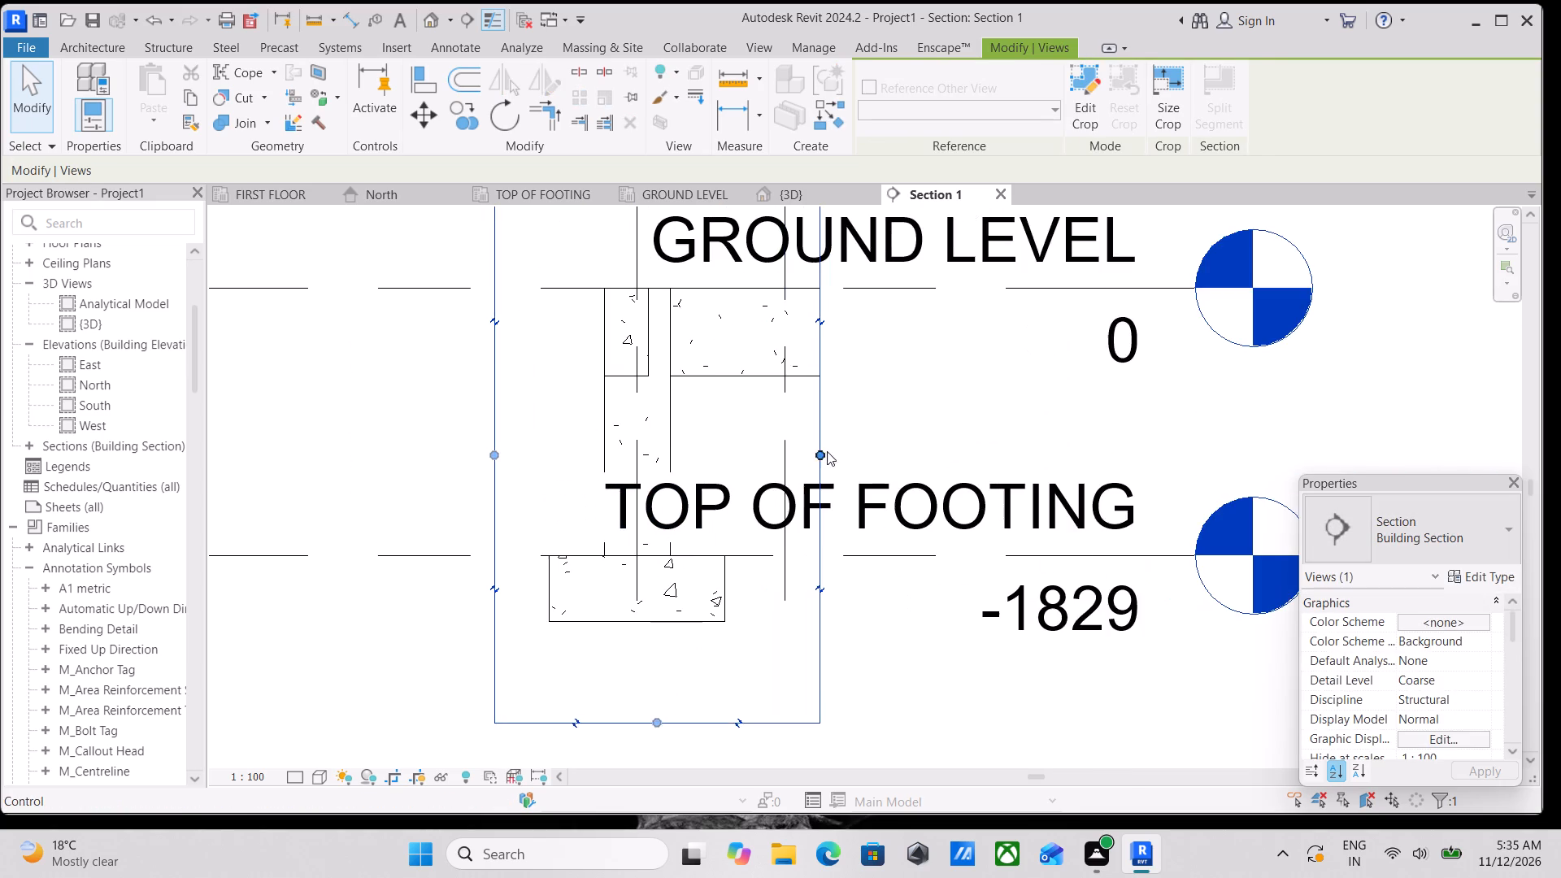
Extend the TOP OF FOOTING and GROUND LEVEL lines together so their heads and labels clear the widened crop region.
{"action": "scroll", "coordinate": [868, 443], "scroll_direction": "down", "scroll_amount": 1}
{"action": "middle_click_drag", "start_coordinate": [868, 442], "coordinate": [773, 472]}
{"action": "scroll", "coordinate": [852, 466], "scroll_direction": "down", "scroll_amount": 2}
{"action": "middle_click_drag", "start_coordinate": [850, 466], "coordinate": [728, 469]}
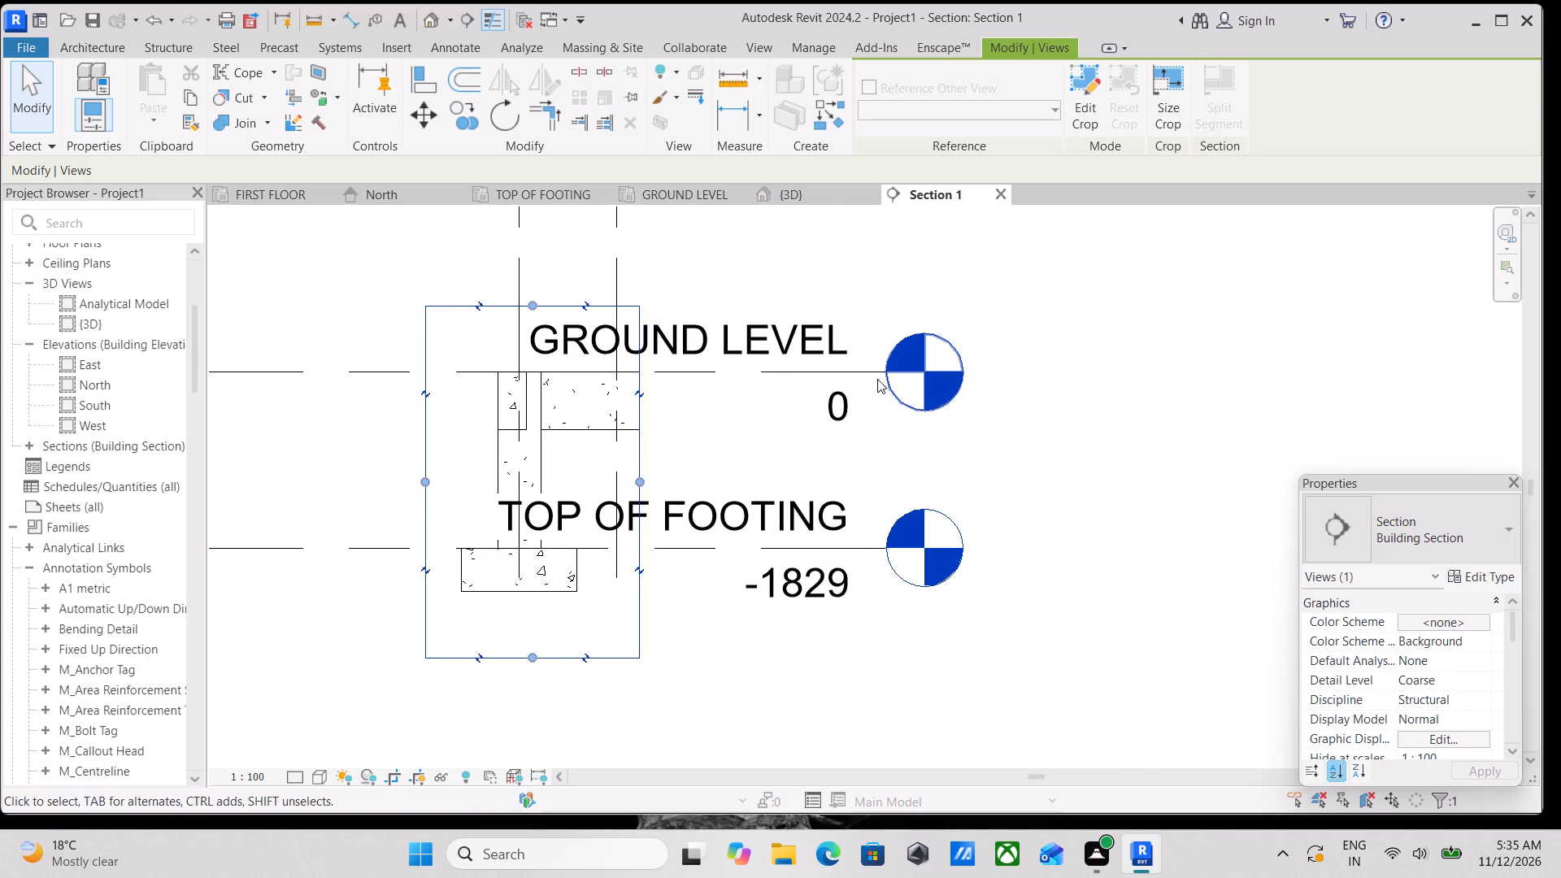
{"action": "scroll", "coordinate": [389, 546], "scroll_direction": "down", "scroll_amount": 1}
{"action": "middle_click_drag", "start_coordinate": [389, 545], "coordinate": [755, 510]}
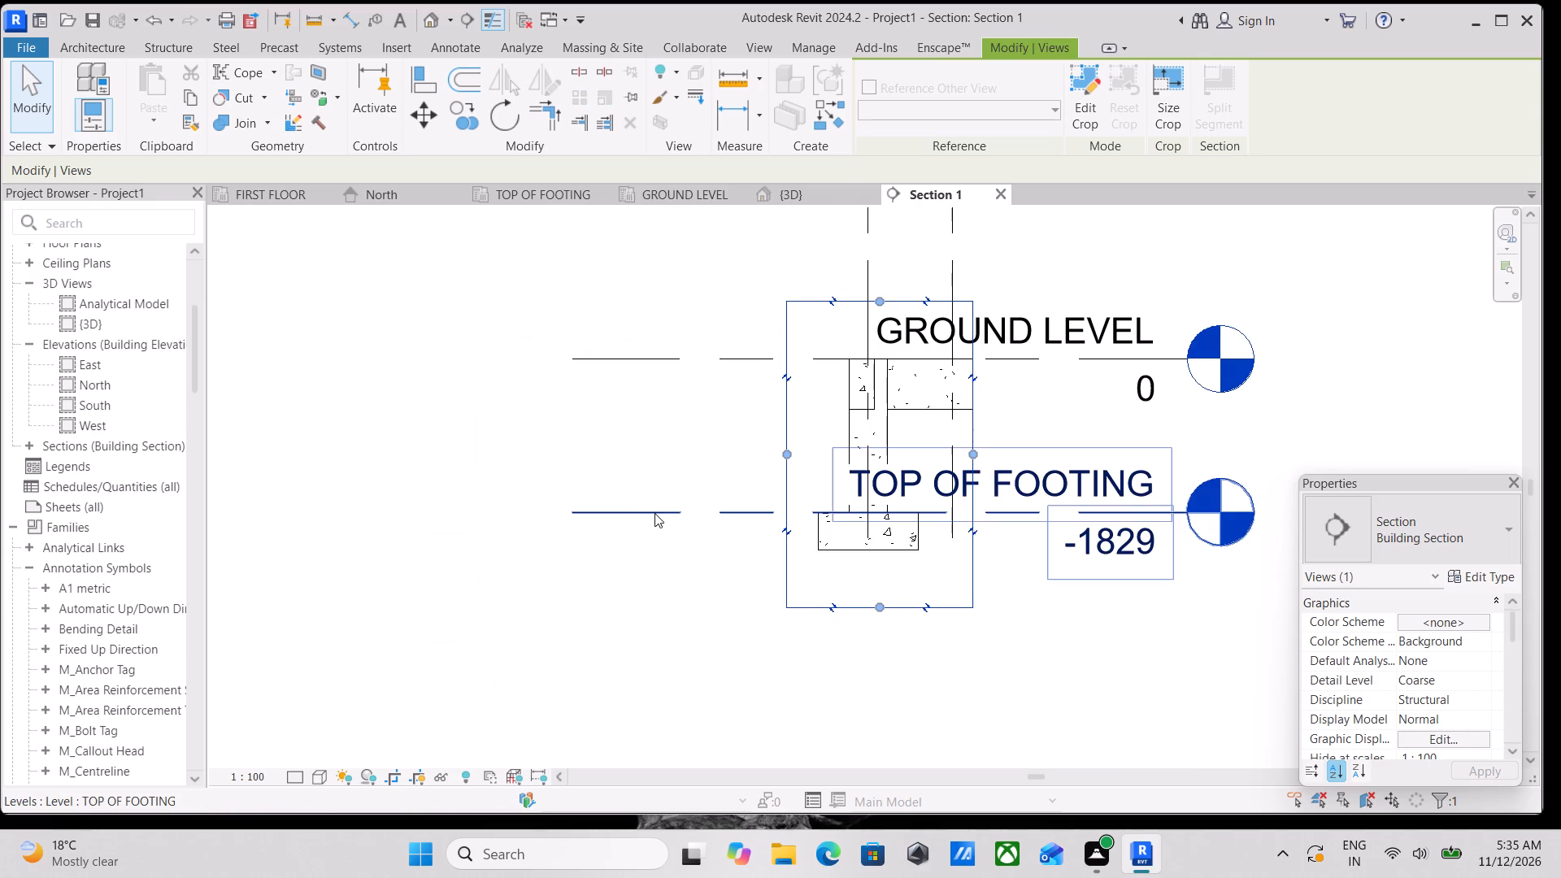
{"action": "left_click", "coordinate": [654, 513]}
{"action": "scroll", "coordinate": [704, 525], "scroll_direction": "down", "scroll_amount": 1}
{"action": "middle_click_drag", "start_coordinate": [704, 524], "coordinate": [462, 495]}
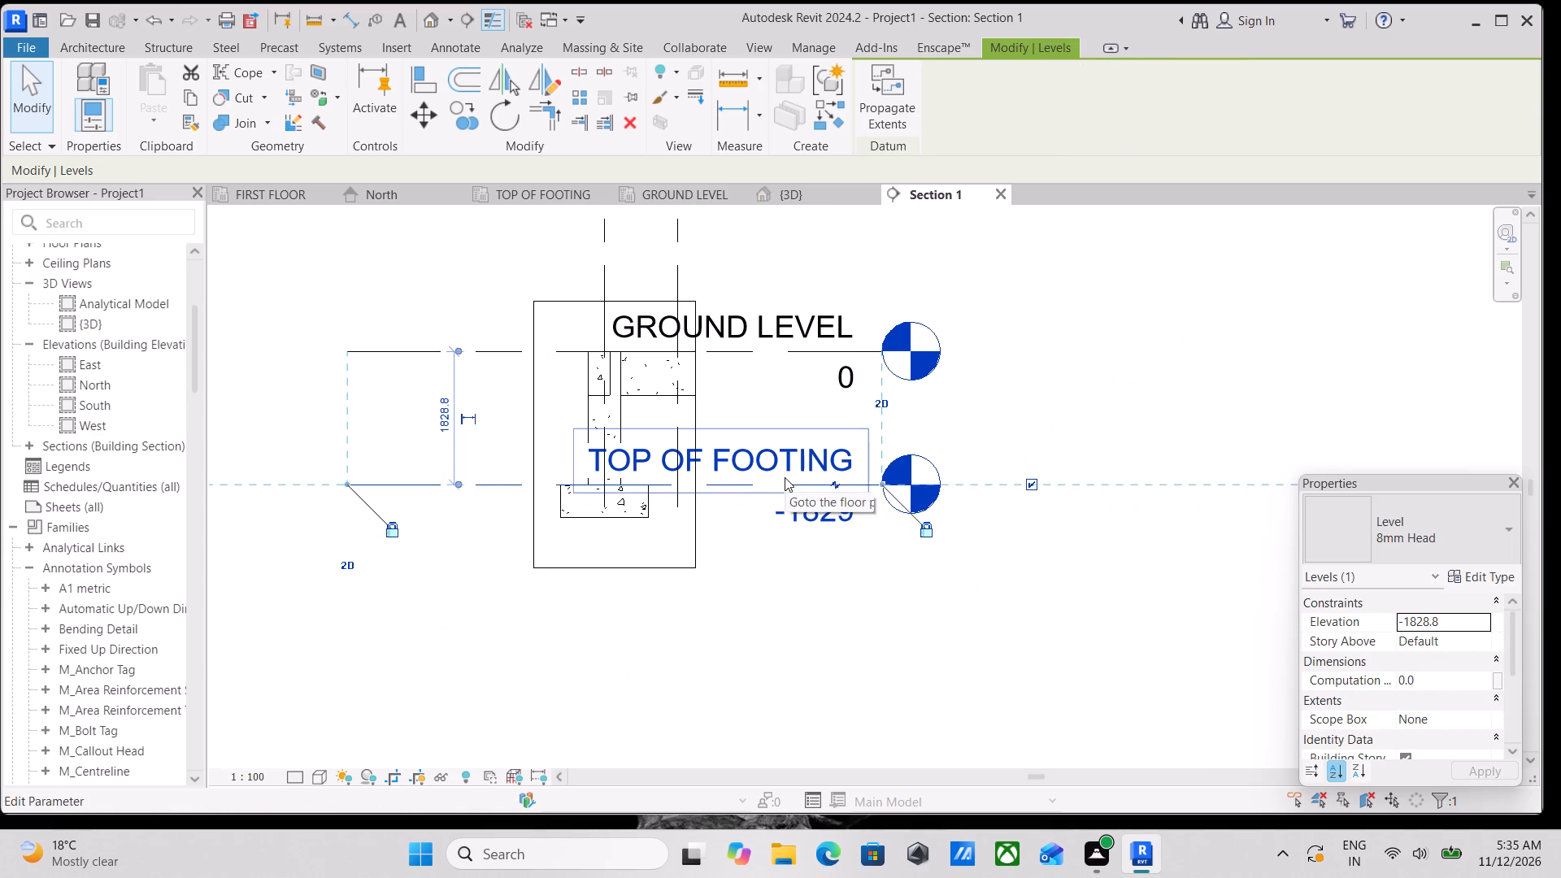
{"action": "middle_click_drag", "start_coordinate": [921, 477], "coordinate": [815, 496]}
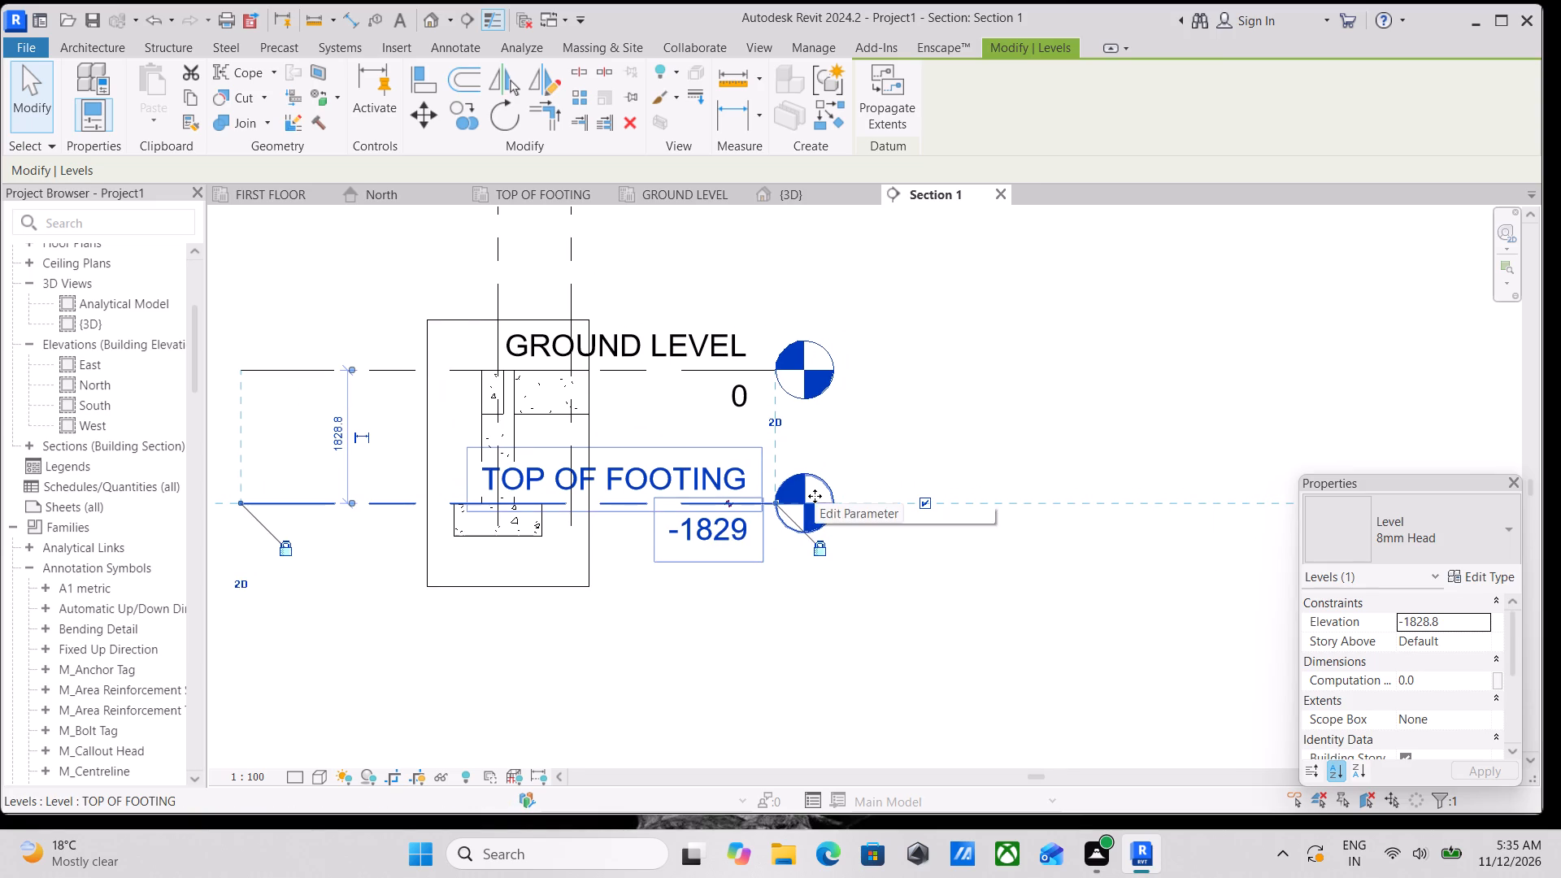
{"action": "scroll", "coordinate": [815, 496], "scroll_direction": "up", "scroll_amount": 3}
{"action": "left_click_drag", "start_coordinate": [760, 506], "coordinate": [760, 506]}
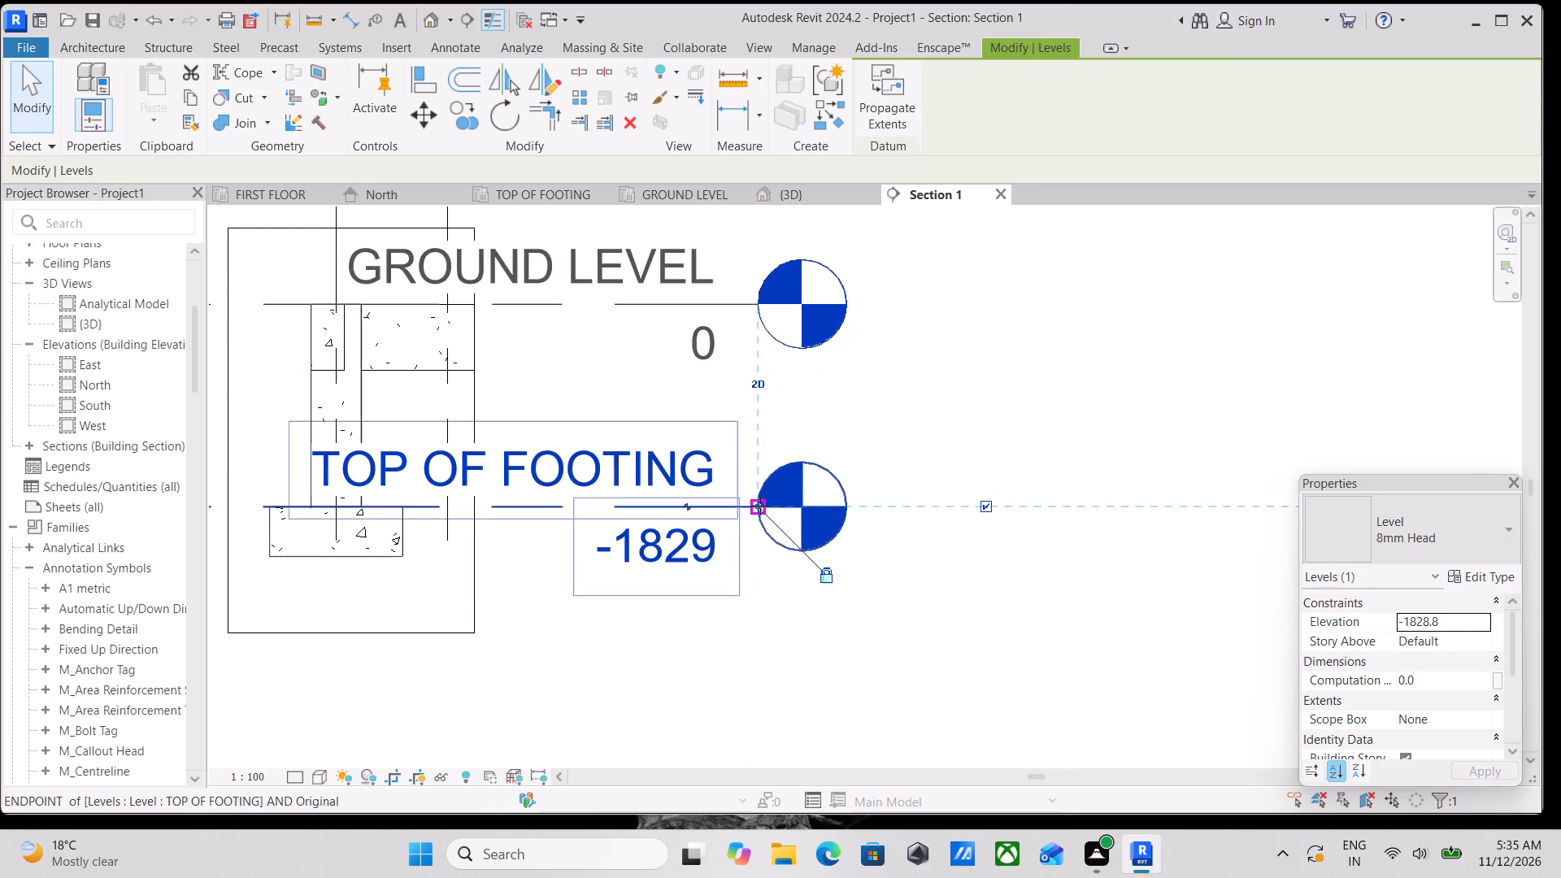
{"action": "left_click_drag", "start_coordinate": [760, 506], "coordinate": [1320, 497]}
{"action": "middle_click_drag", "start_coordinate": [1177, 501], "coordinate": [781, 498]}
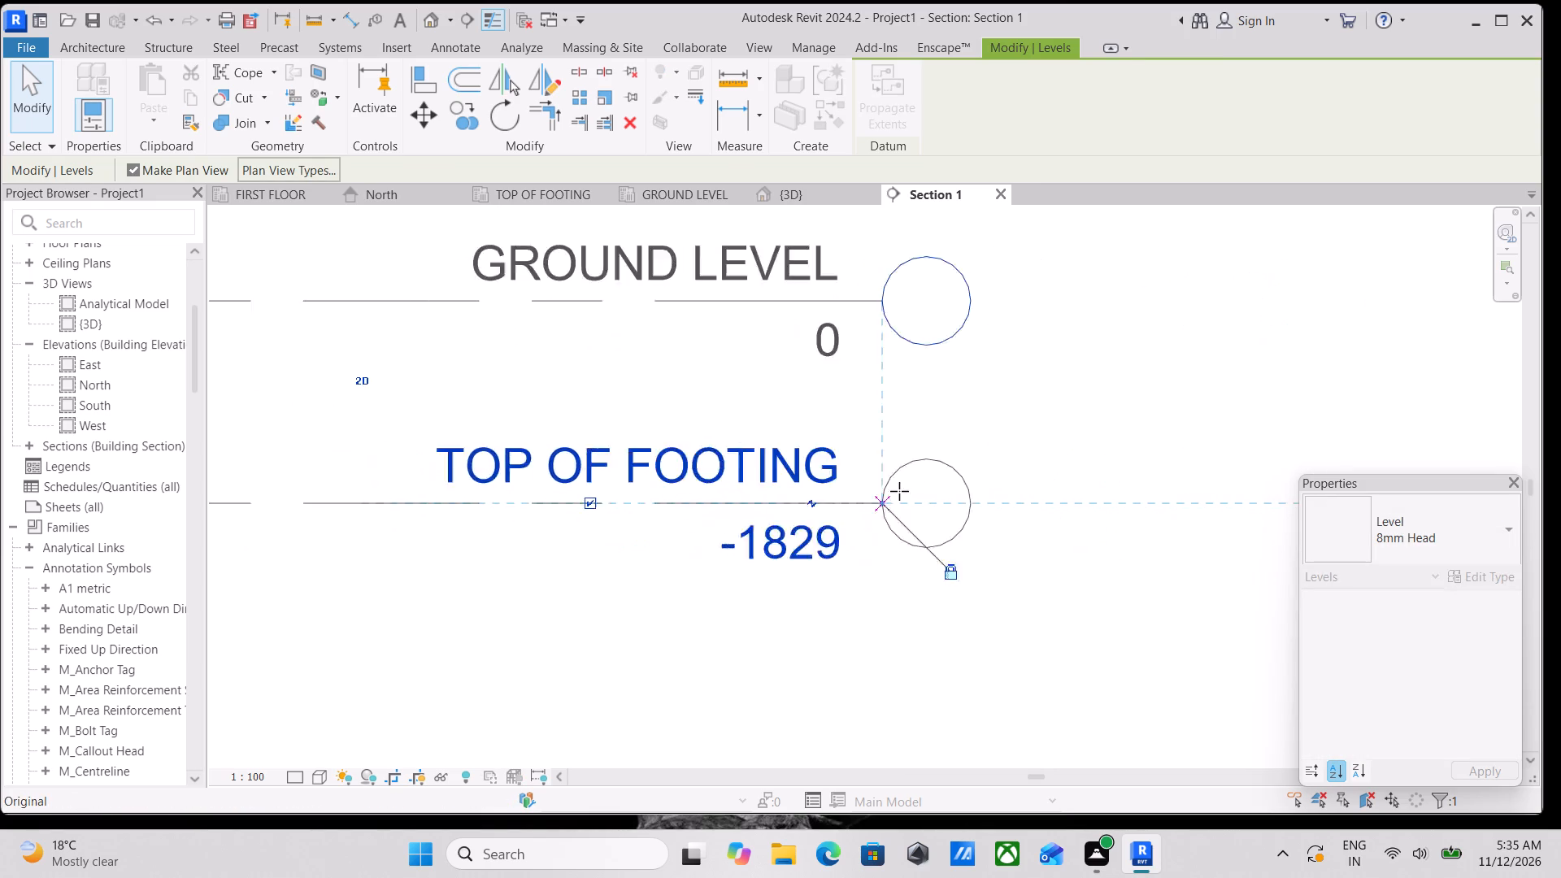
{"action": "scroll", "coordinate": [899, 491], "scroll_direction": "down", "scroll_amount": 2}
{"action": "middle_click_drag", "start_coordinate": [899, 491], "coordinate": [825, 498]}
{"action": "scroll", "coordinate": [1042, 494], "scroll_direction": "down", "scroll_amount": 1}
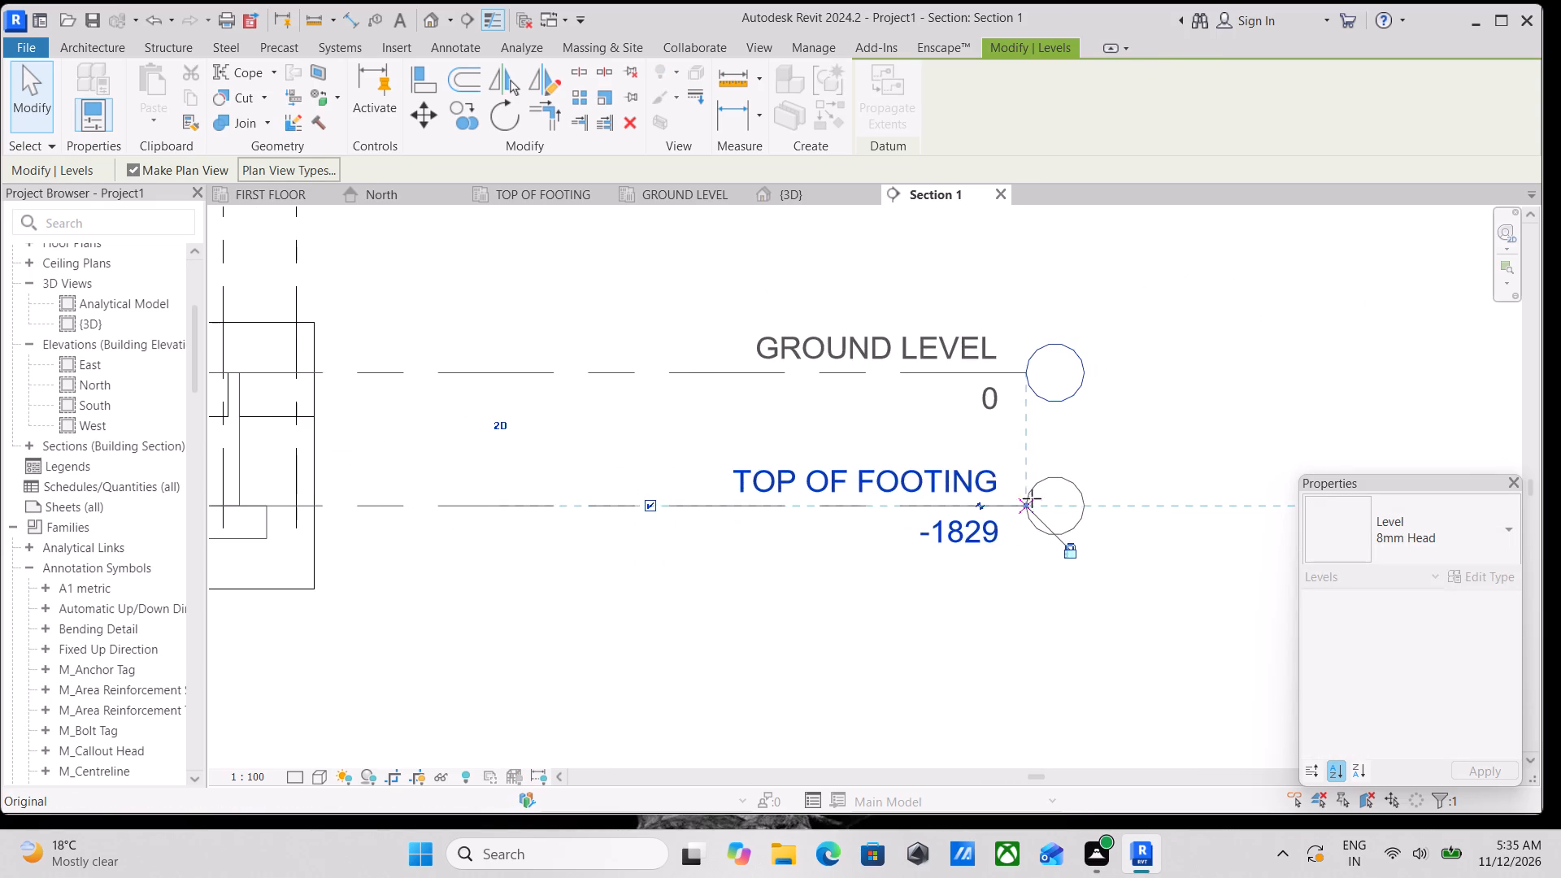
{"action": "left_click", "coordinate": [1116, 487]}
{"action": "middle_click_drag", "start_coordinate": [622, 517], "coordinate": [1043, 455]}
{"action": "middle_click_drag", "start_coordinate": [709, 456], "coordinate": [763, 476]}
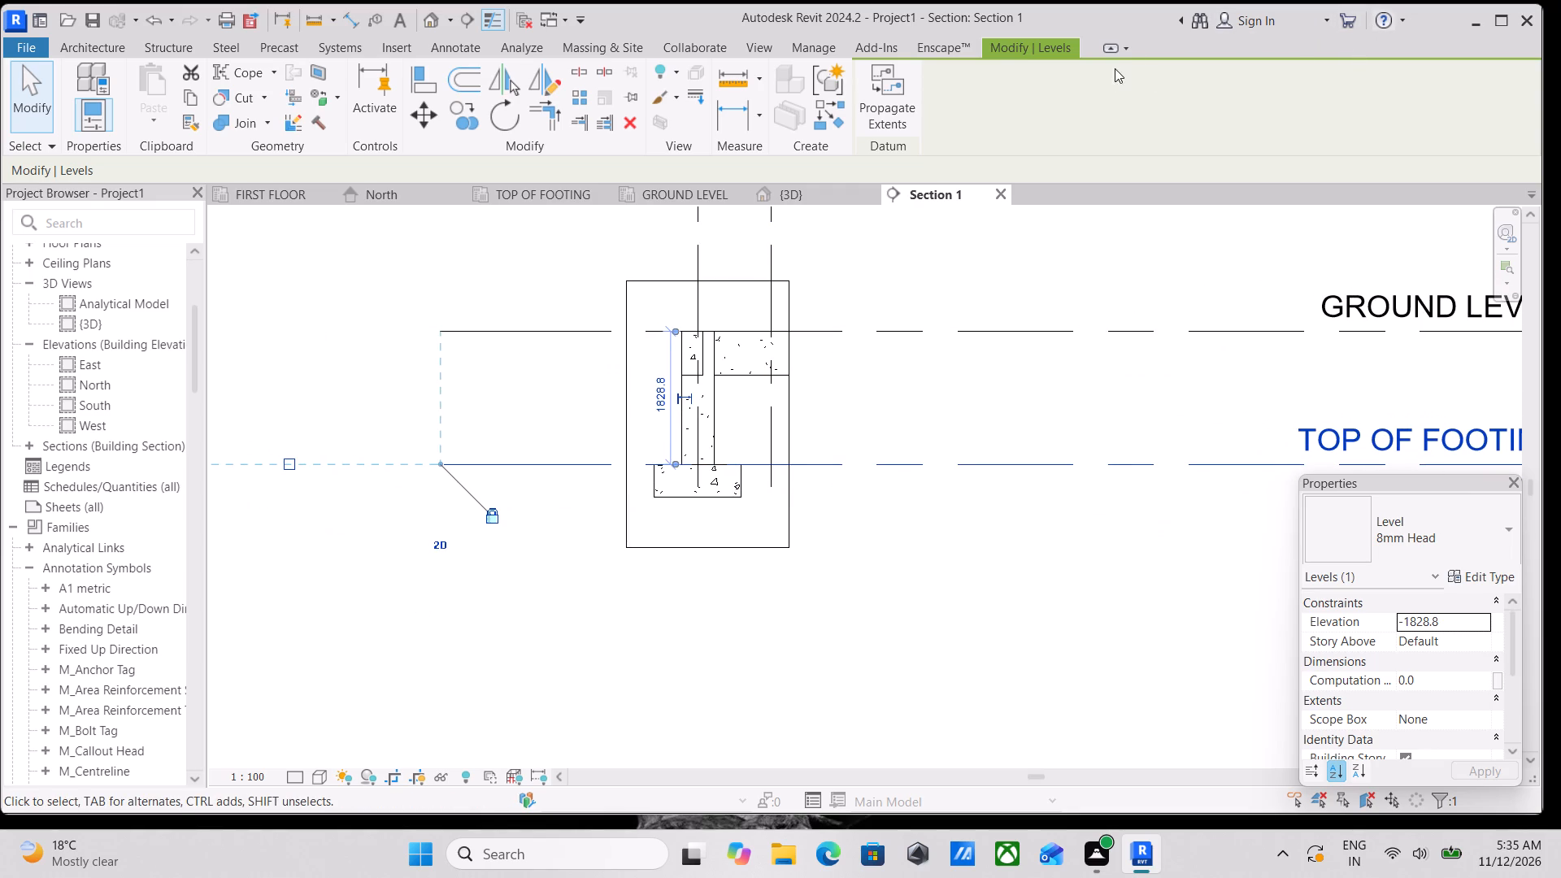
Lower the top edge of the section's crop region below the ground beams, keeping the footing and lower column inside.
{"action": "scroll", "coordinate": [919, 279], "scroll_direction": "up", "scroll_amount": 2}
{"action": "middle_click_drag", "start_coordinate": [755, 406], "coordinate": [941, 409]}
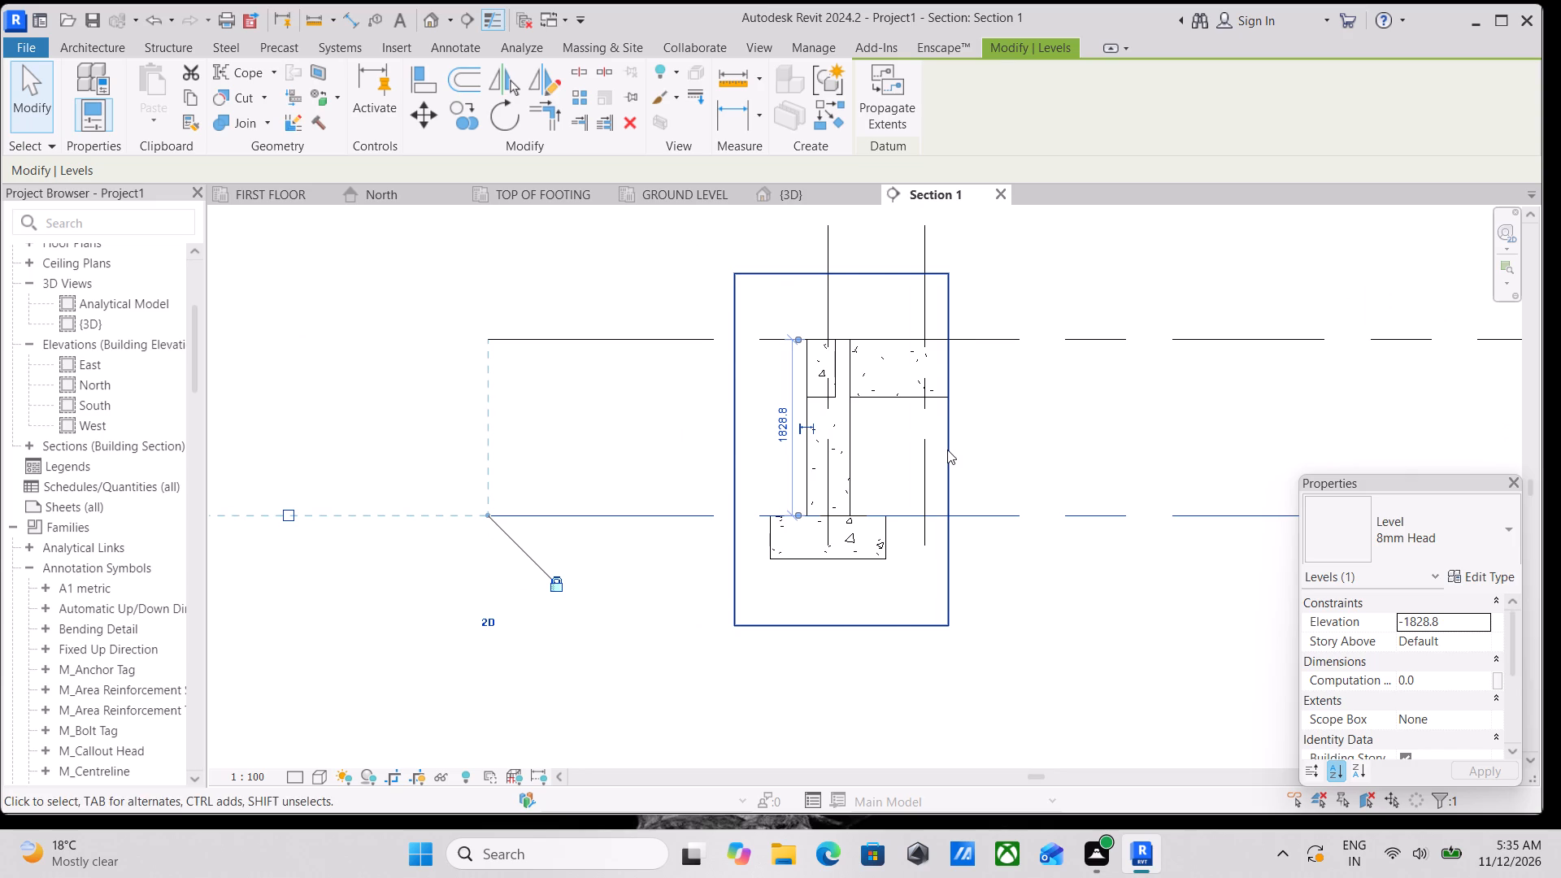
{"action": "left_click", "coordinate": [947, 450]}
{"action": "scroll", "coordinate": [828, 402], "scroll_direction": "up", "scroll_amount": 1}
{"action": "middle_click_drag", "start_coordinate": [837, 402], "coordinate": [915, 417]}
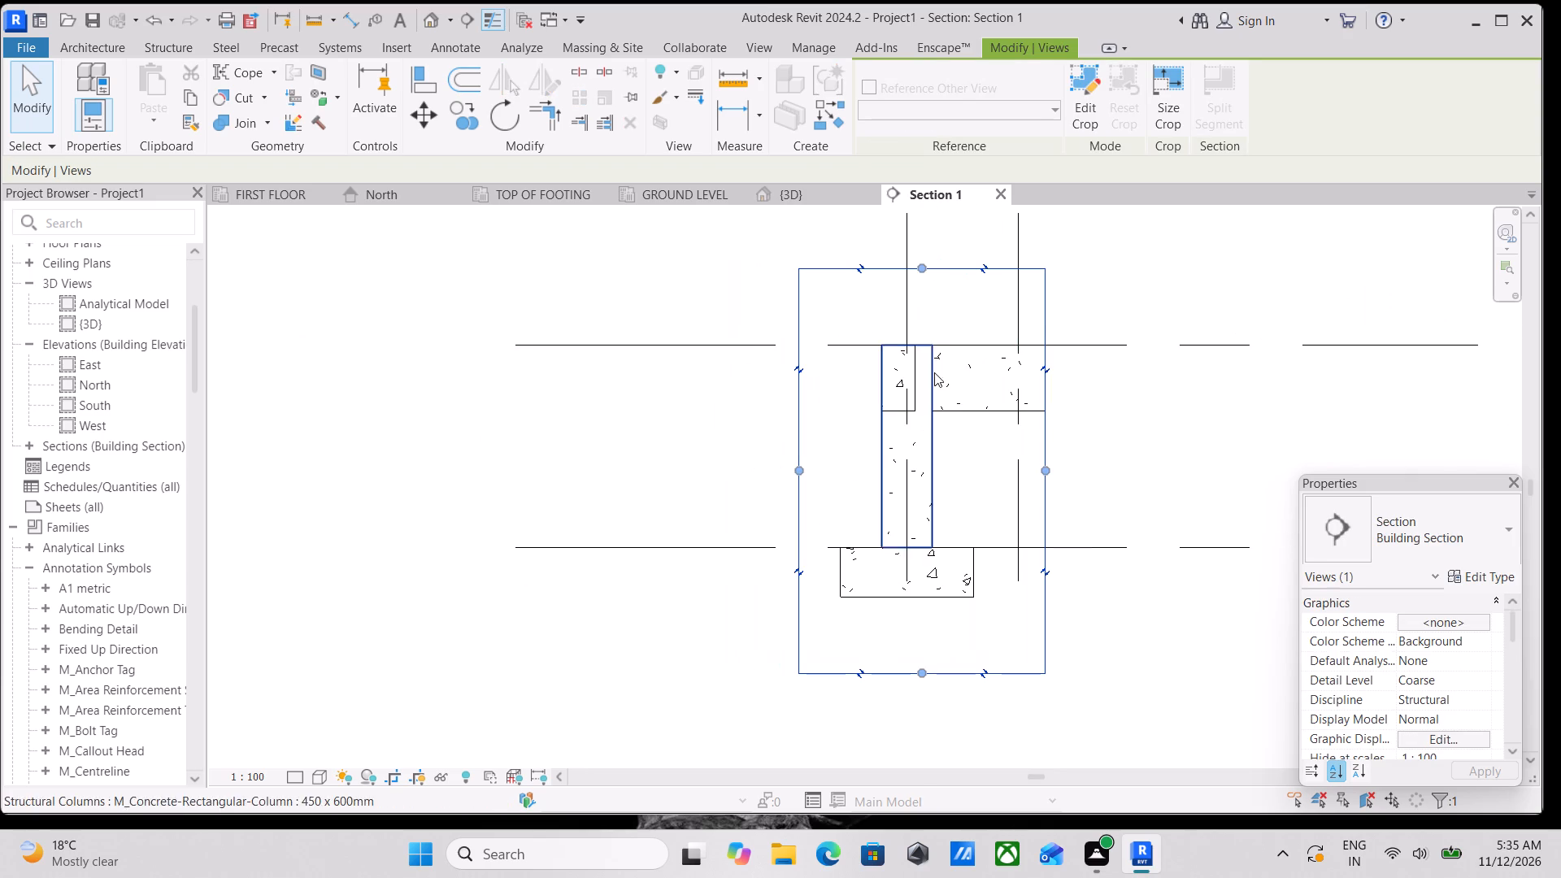
{"action": "left_click_drag", "start_coordinate": [922, 267], "coordinate": [928, 343]}
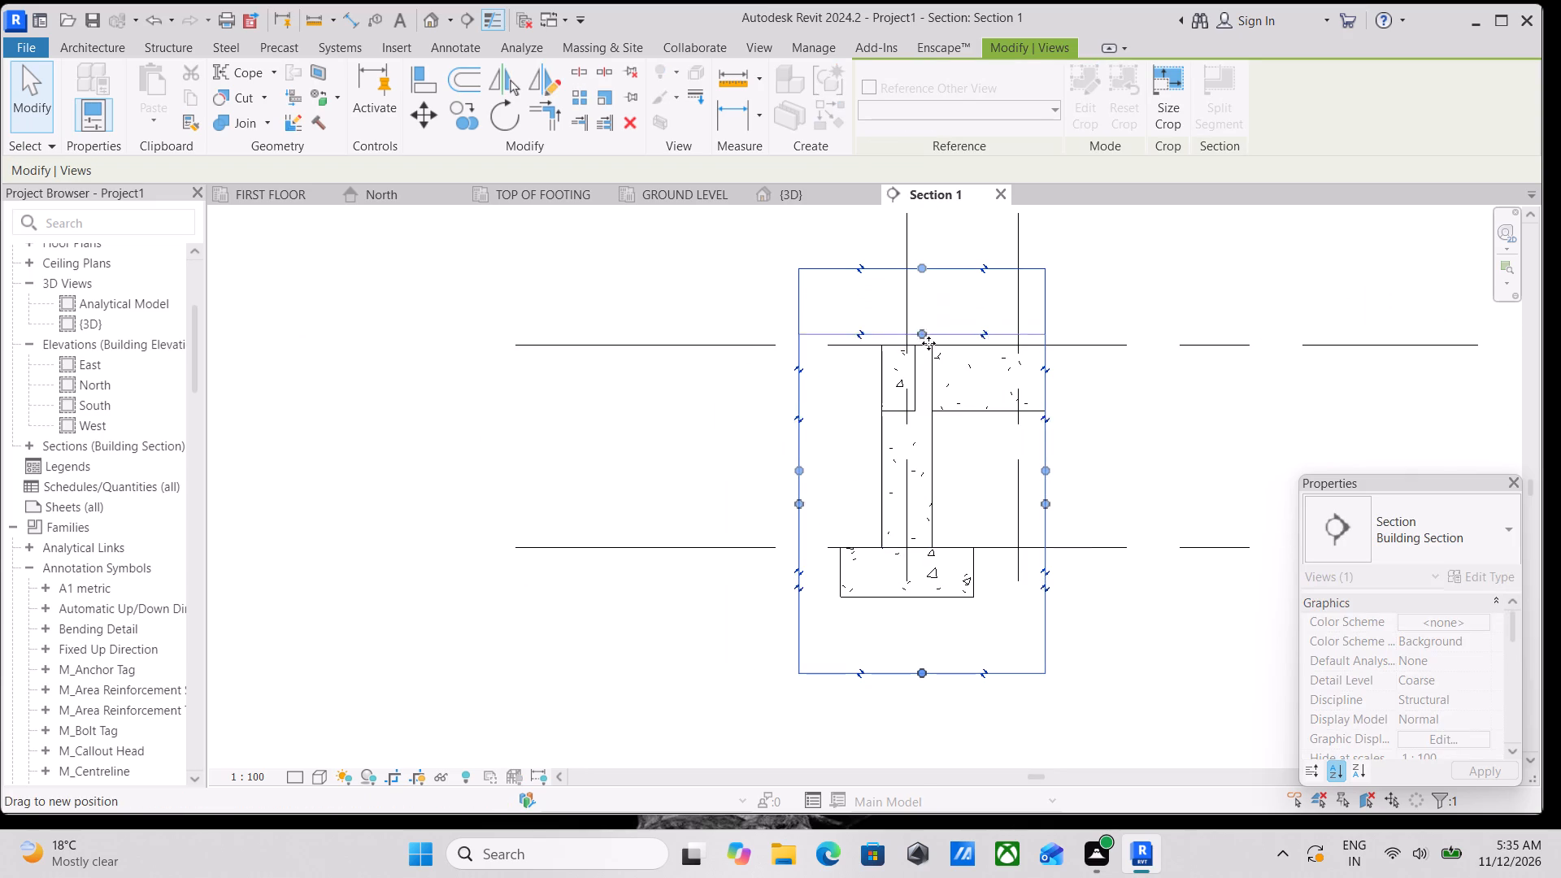
{"action": "left_click_drag", "start_coordinate": [928, 343], "coordinate": [931, 425]}
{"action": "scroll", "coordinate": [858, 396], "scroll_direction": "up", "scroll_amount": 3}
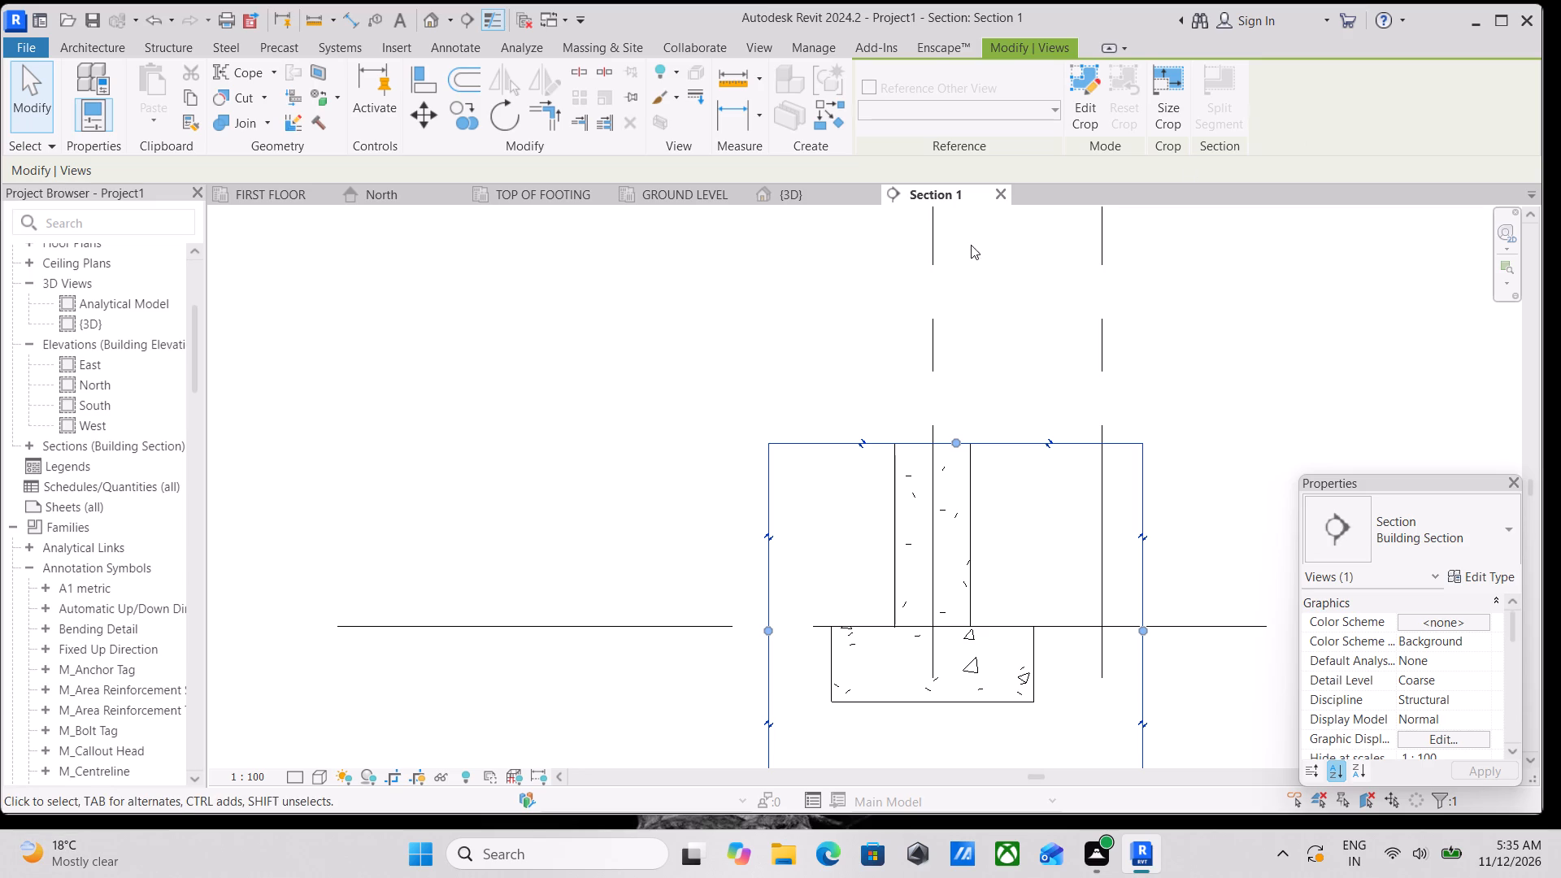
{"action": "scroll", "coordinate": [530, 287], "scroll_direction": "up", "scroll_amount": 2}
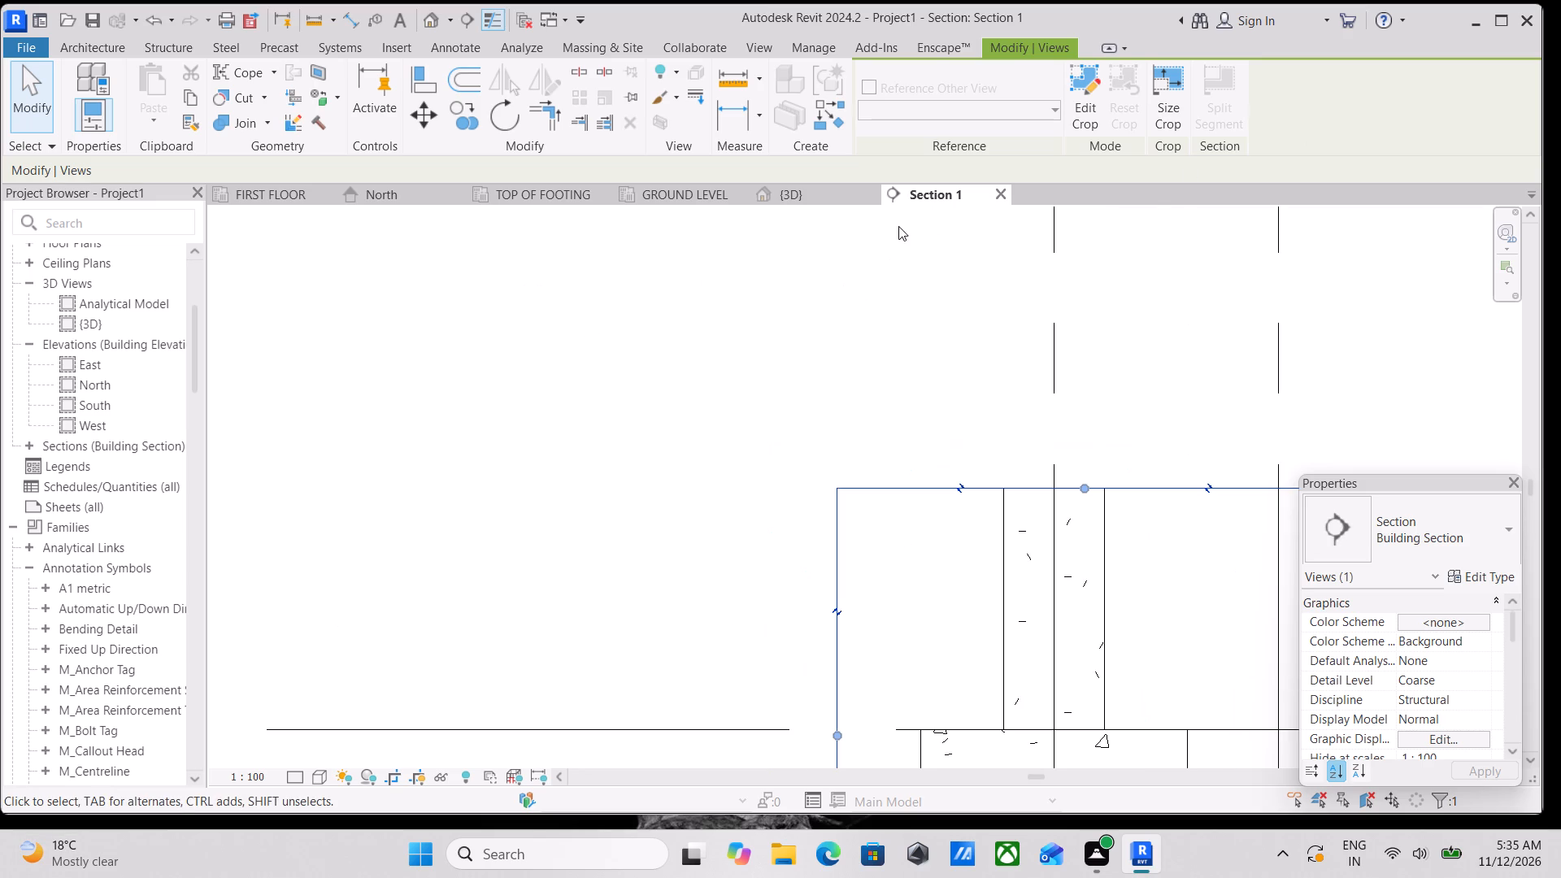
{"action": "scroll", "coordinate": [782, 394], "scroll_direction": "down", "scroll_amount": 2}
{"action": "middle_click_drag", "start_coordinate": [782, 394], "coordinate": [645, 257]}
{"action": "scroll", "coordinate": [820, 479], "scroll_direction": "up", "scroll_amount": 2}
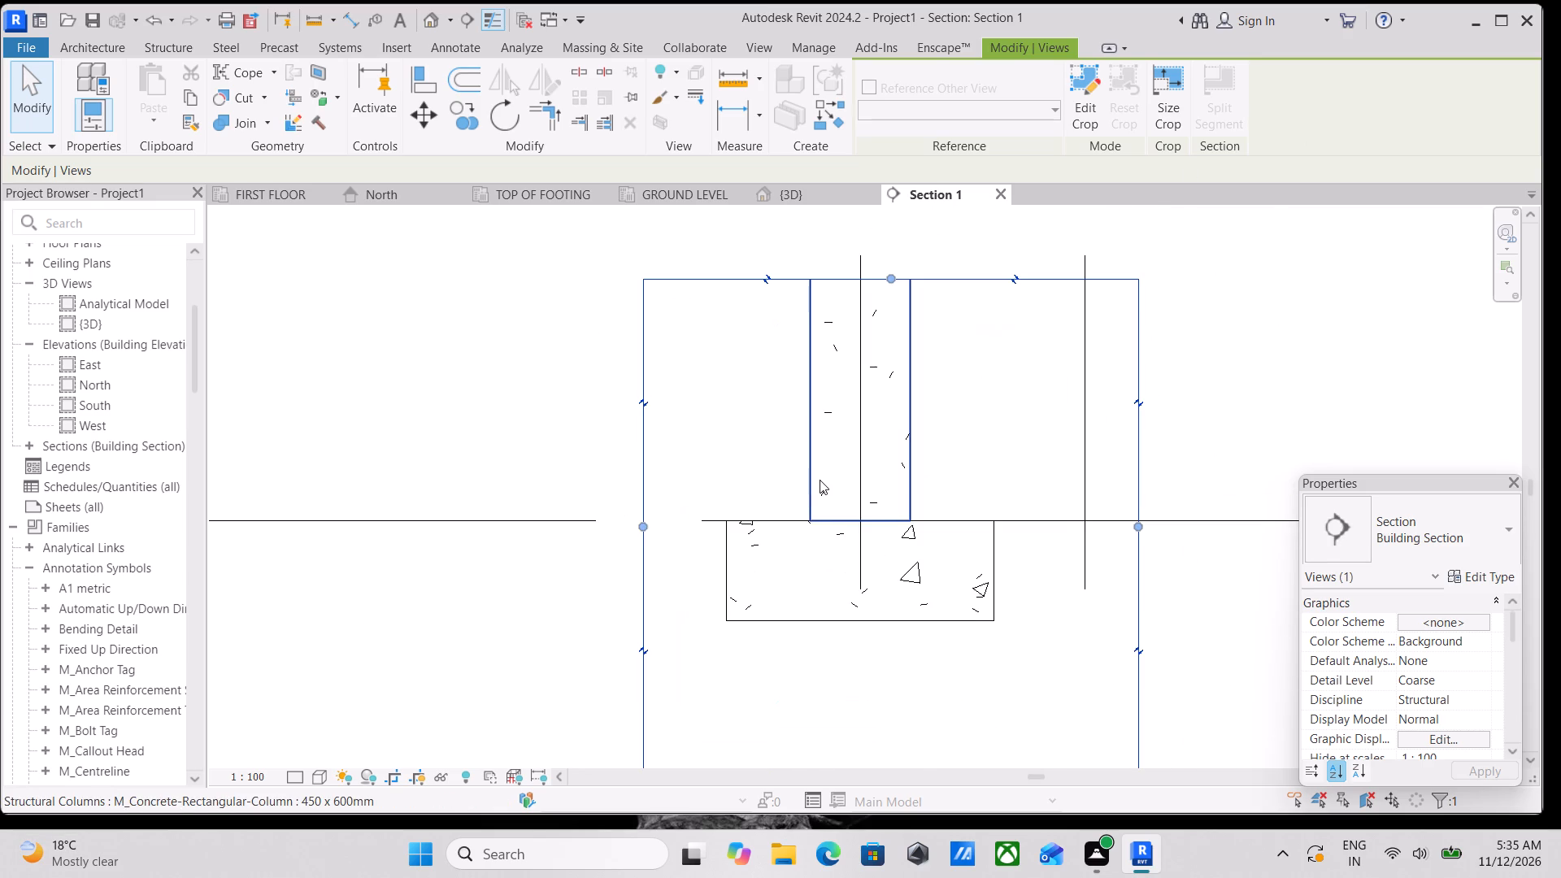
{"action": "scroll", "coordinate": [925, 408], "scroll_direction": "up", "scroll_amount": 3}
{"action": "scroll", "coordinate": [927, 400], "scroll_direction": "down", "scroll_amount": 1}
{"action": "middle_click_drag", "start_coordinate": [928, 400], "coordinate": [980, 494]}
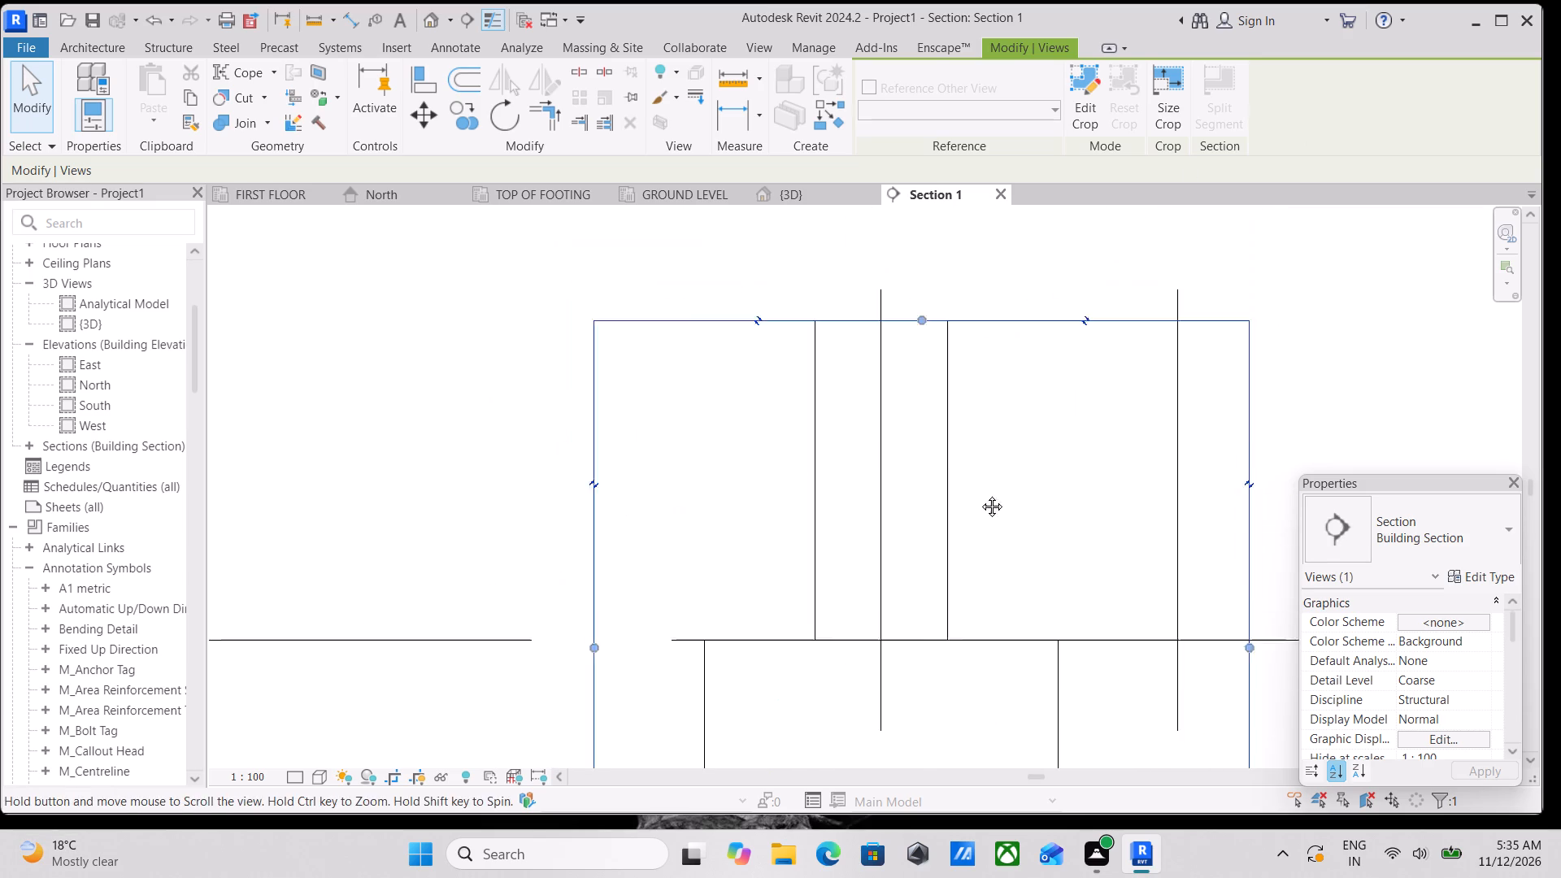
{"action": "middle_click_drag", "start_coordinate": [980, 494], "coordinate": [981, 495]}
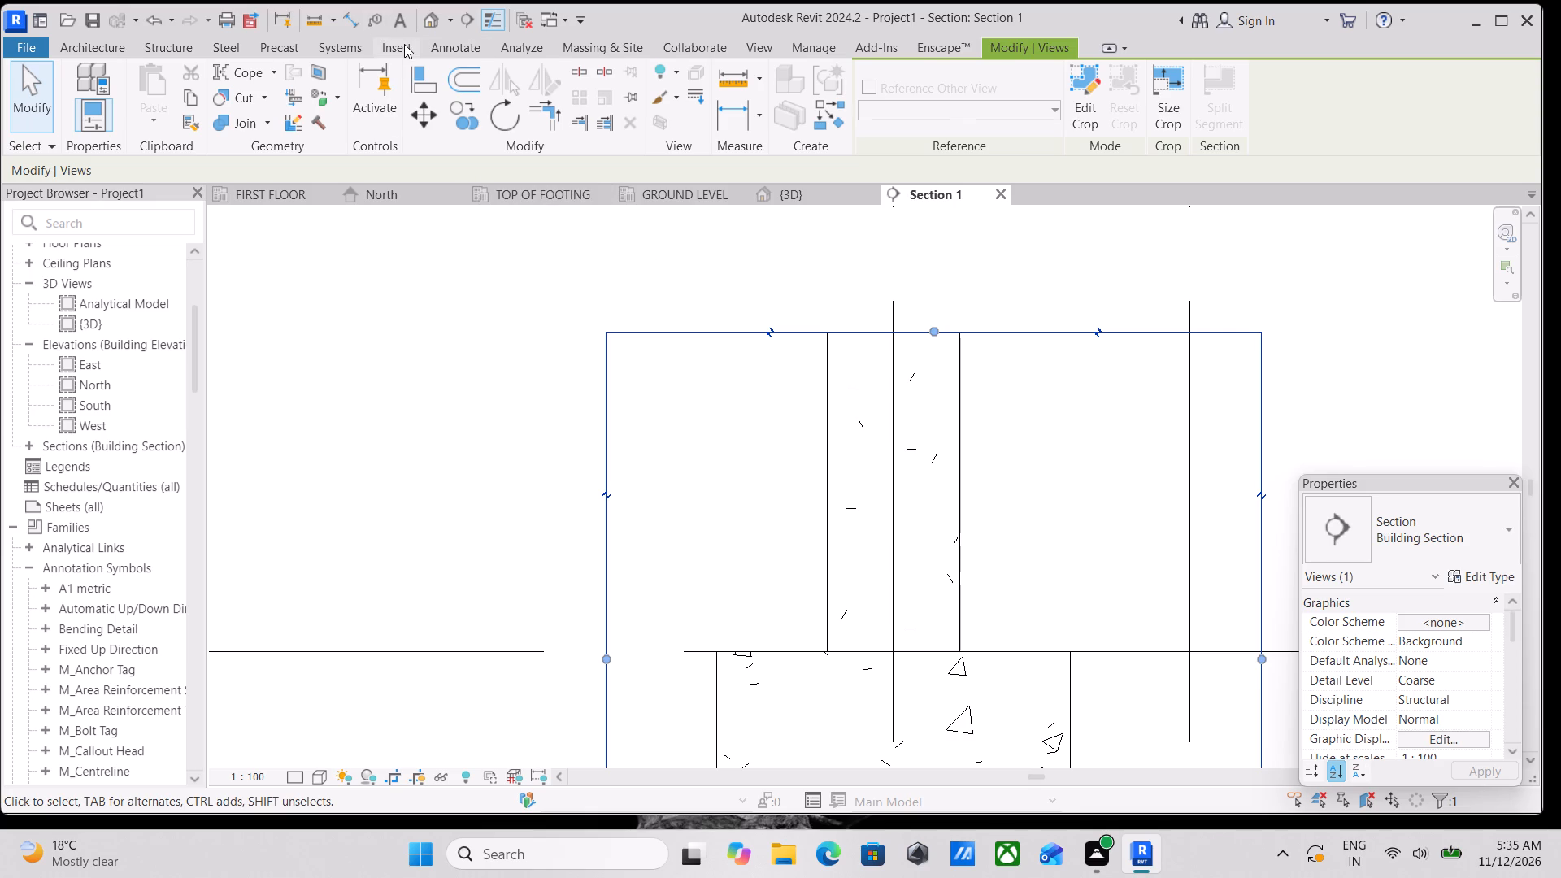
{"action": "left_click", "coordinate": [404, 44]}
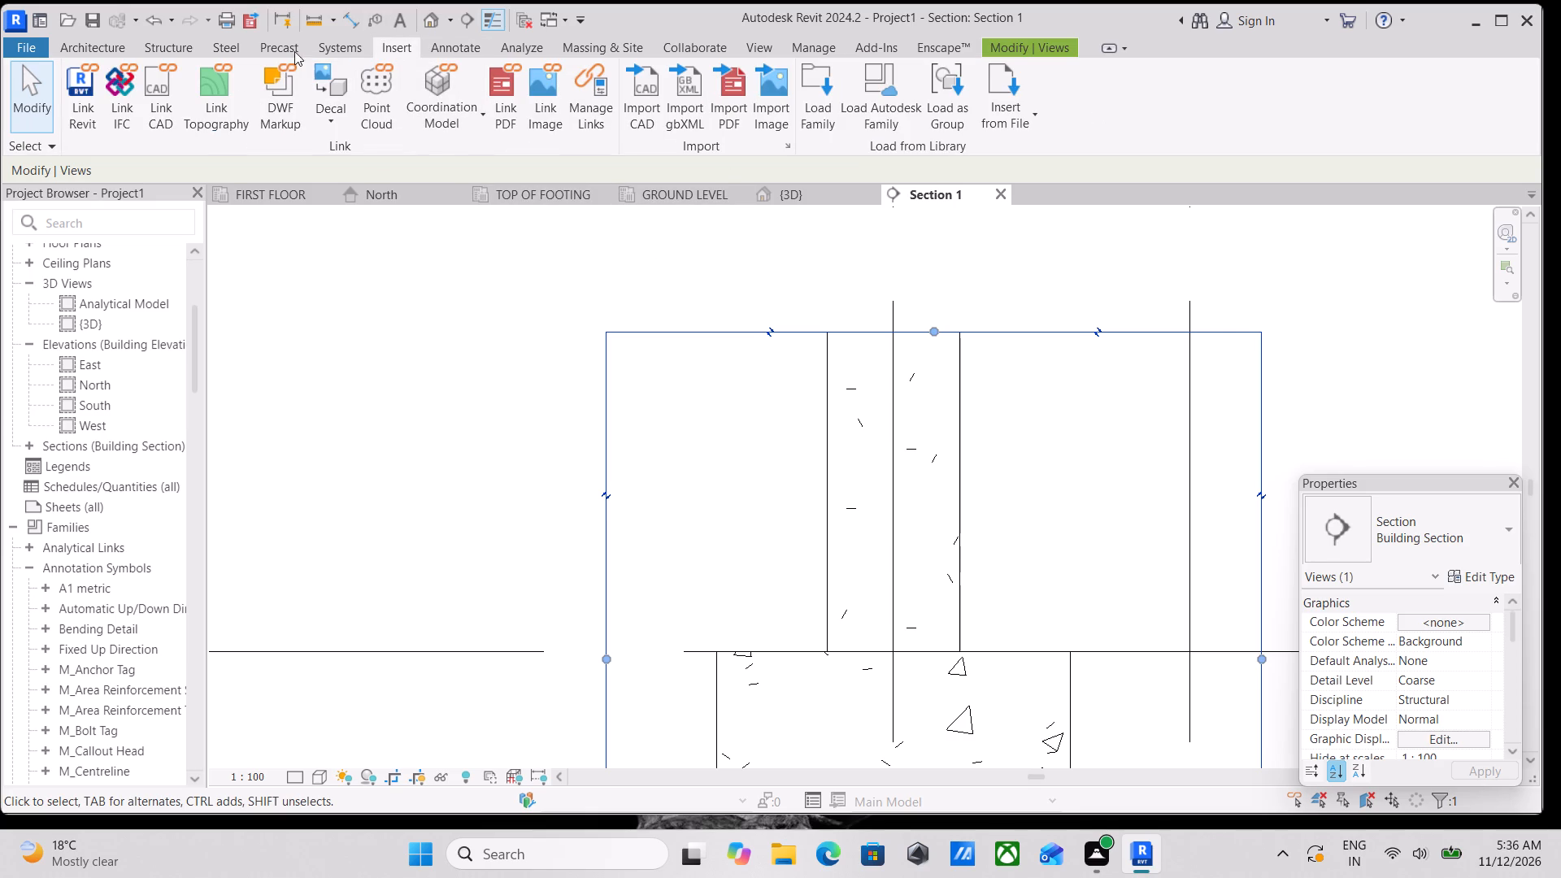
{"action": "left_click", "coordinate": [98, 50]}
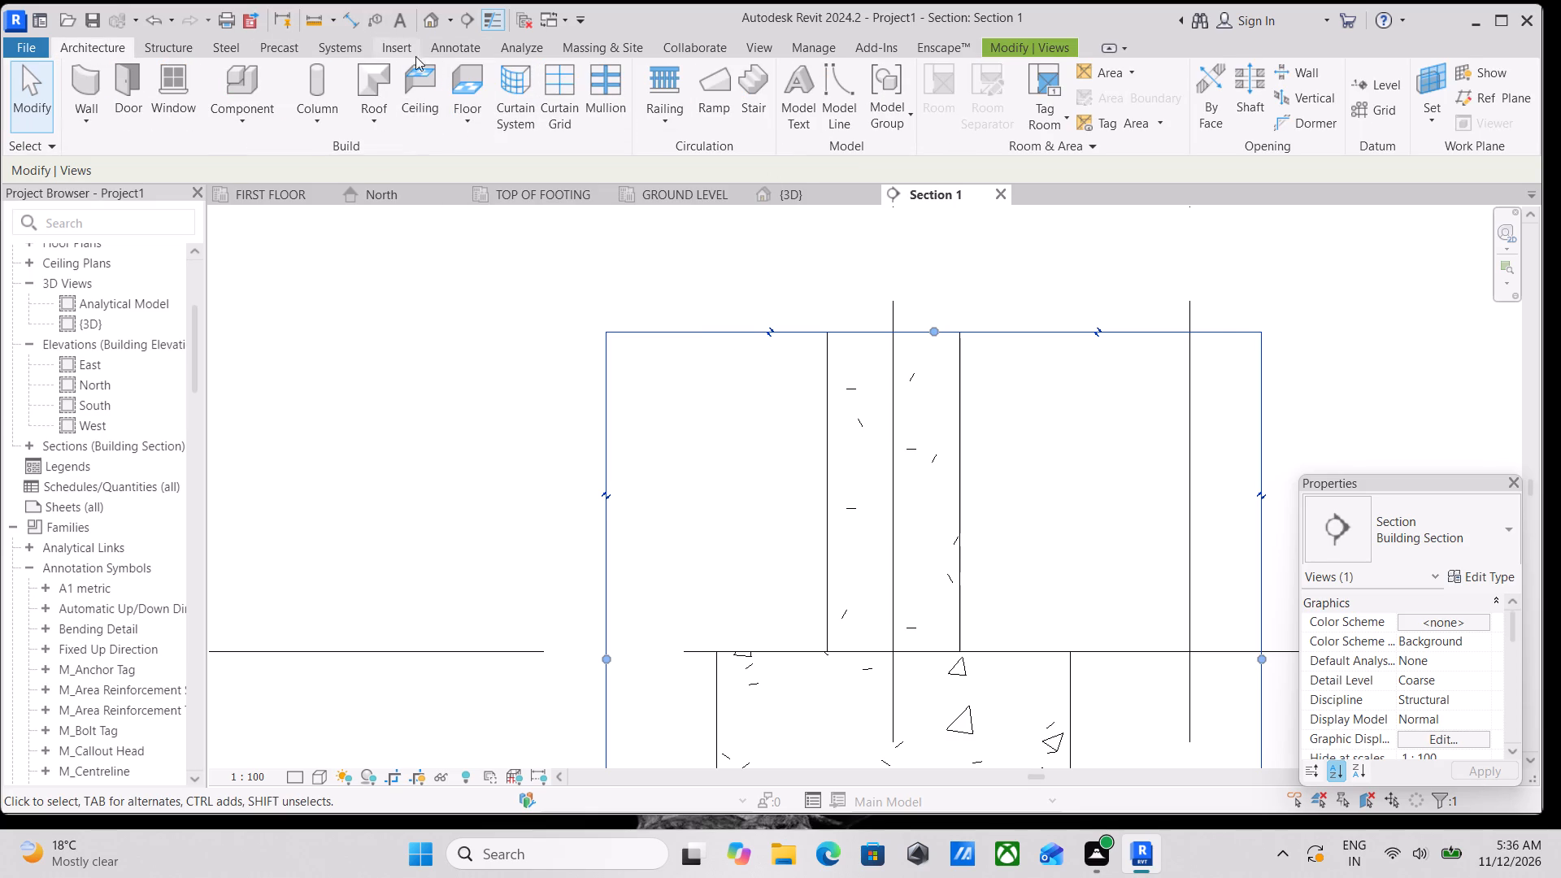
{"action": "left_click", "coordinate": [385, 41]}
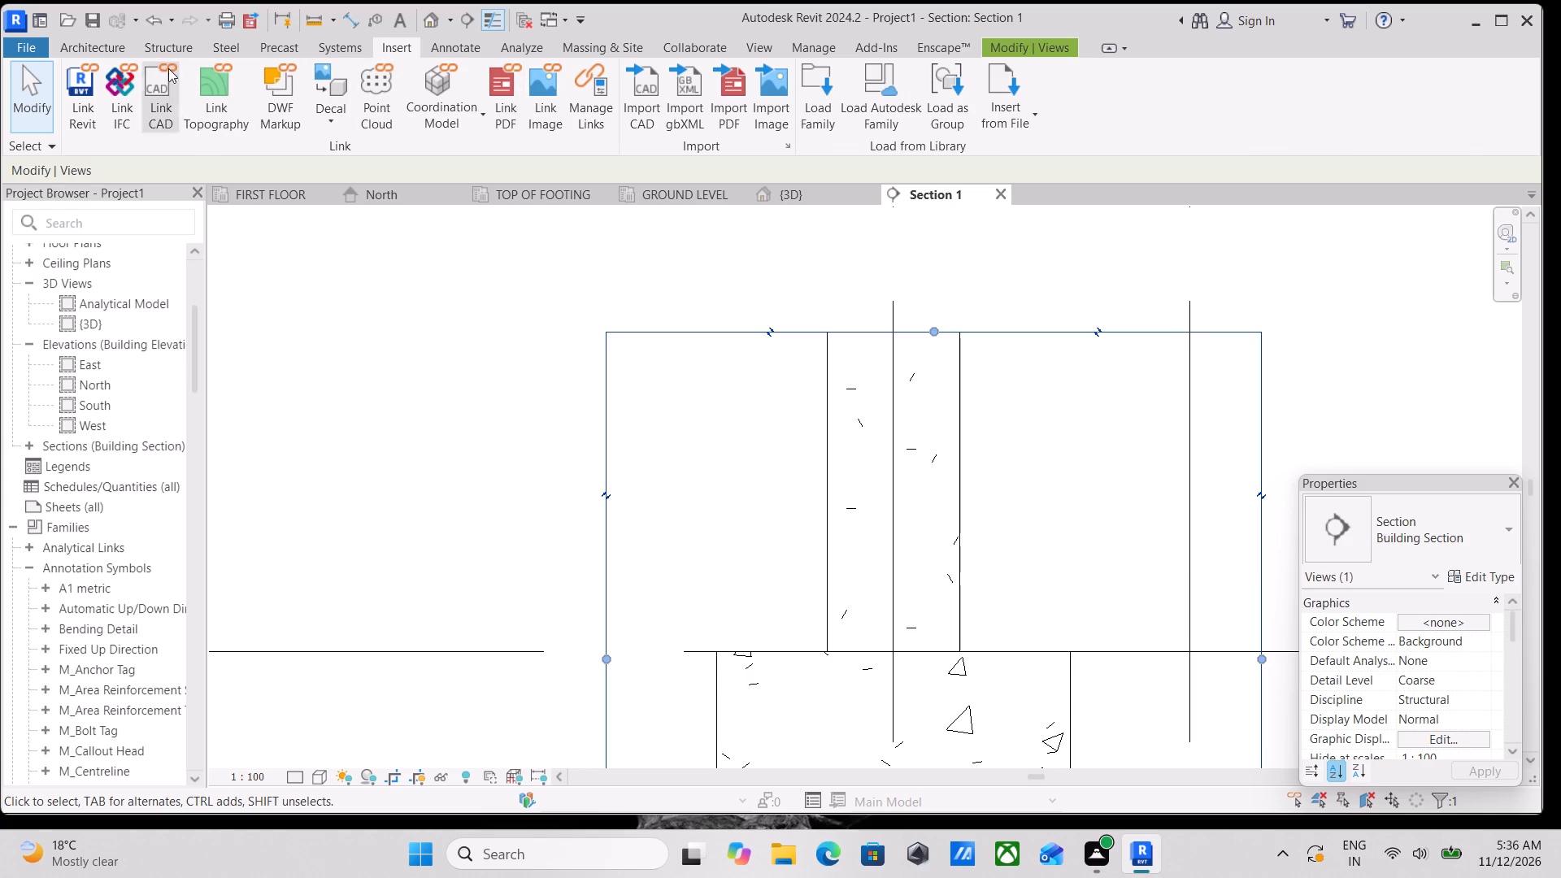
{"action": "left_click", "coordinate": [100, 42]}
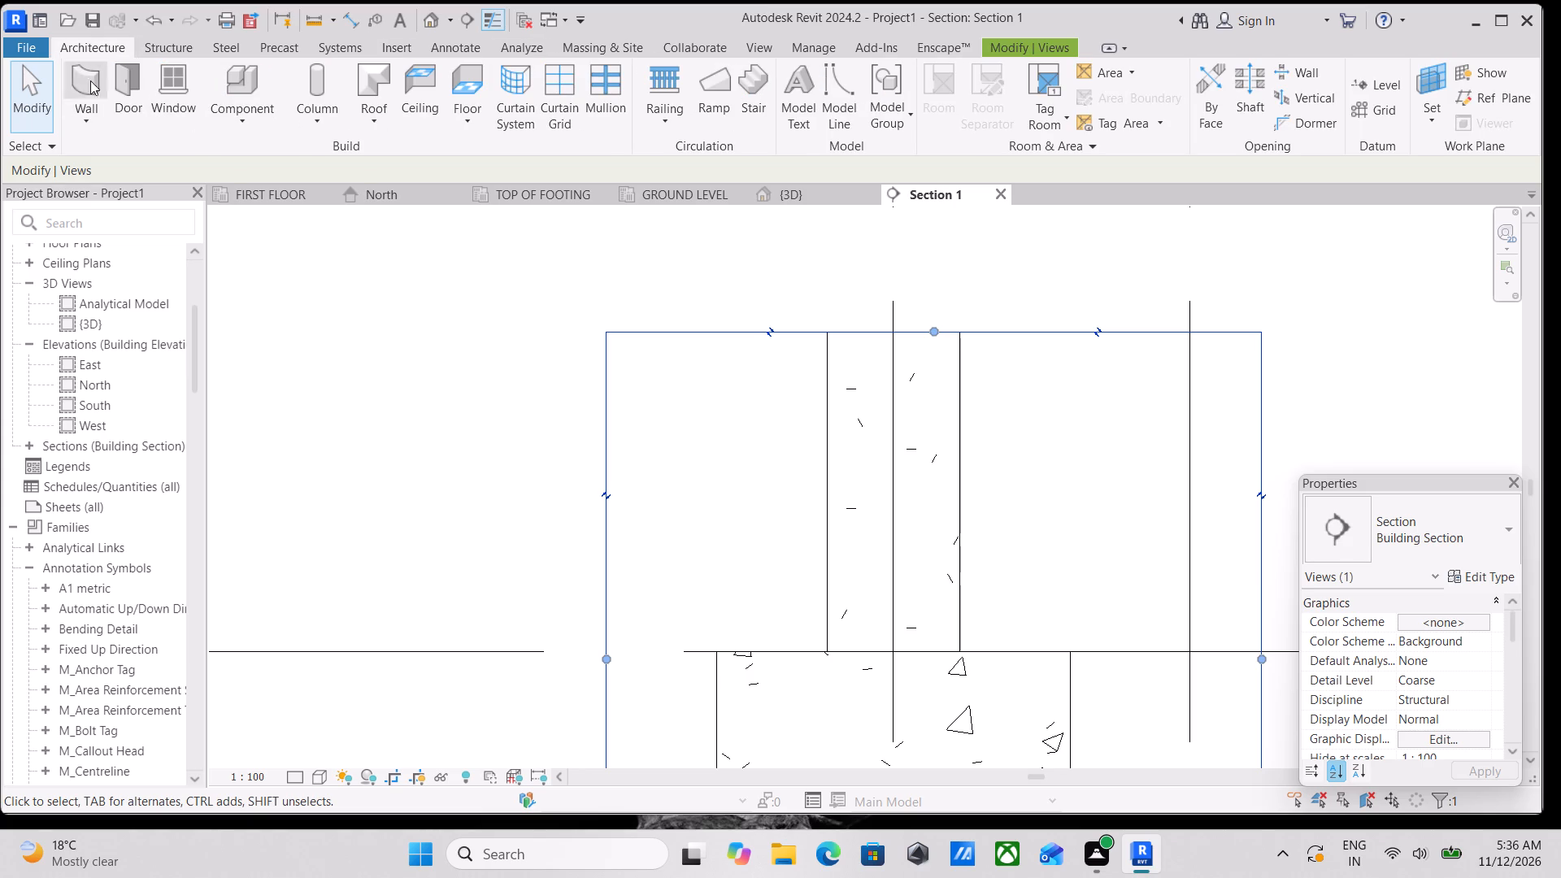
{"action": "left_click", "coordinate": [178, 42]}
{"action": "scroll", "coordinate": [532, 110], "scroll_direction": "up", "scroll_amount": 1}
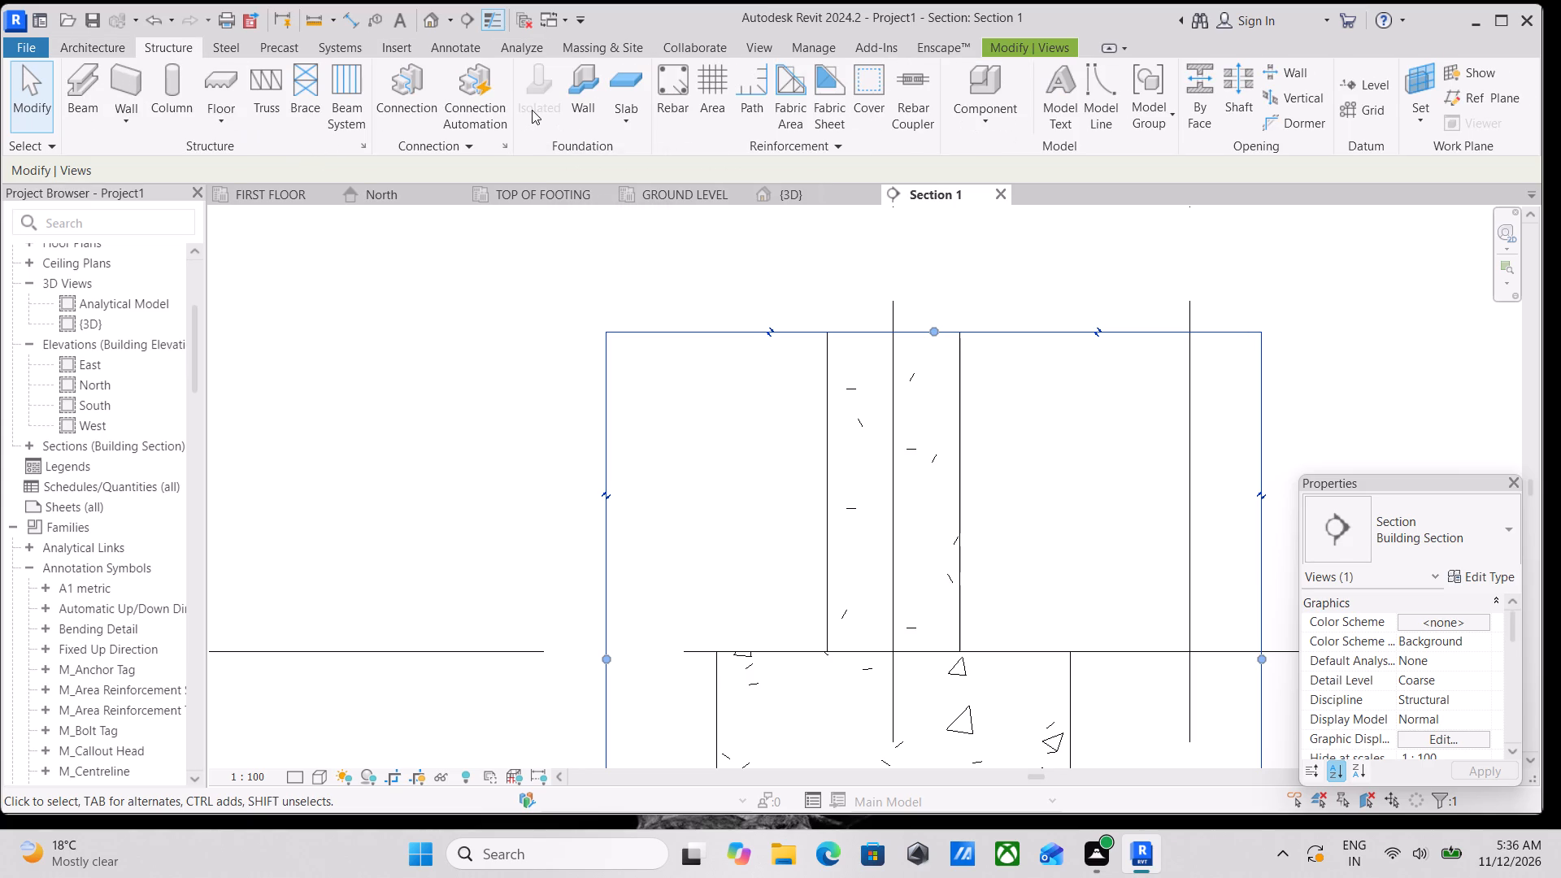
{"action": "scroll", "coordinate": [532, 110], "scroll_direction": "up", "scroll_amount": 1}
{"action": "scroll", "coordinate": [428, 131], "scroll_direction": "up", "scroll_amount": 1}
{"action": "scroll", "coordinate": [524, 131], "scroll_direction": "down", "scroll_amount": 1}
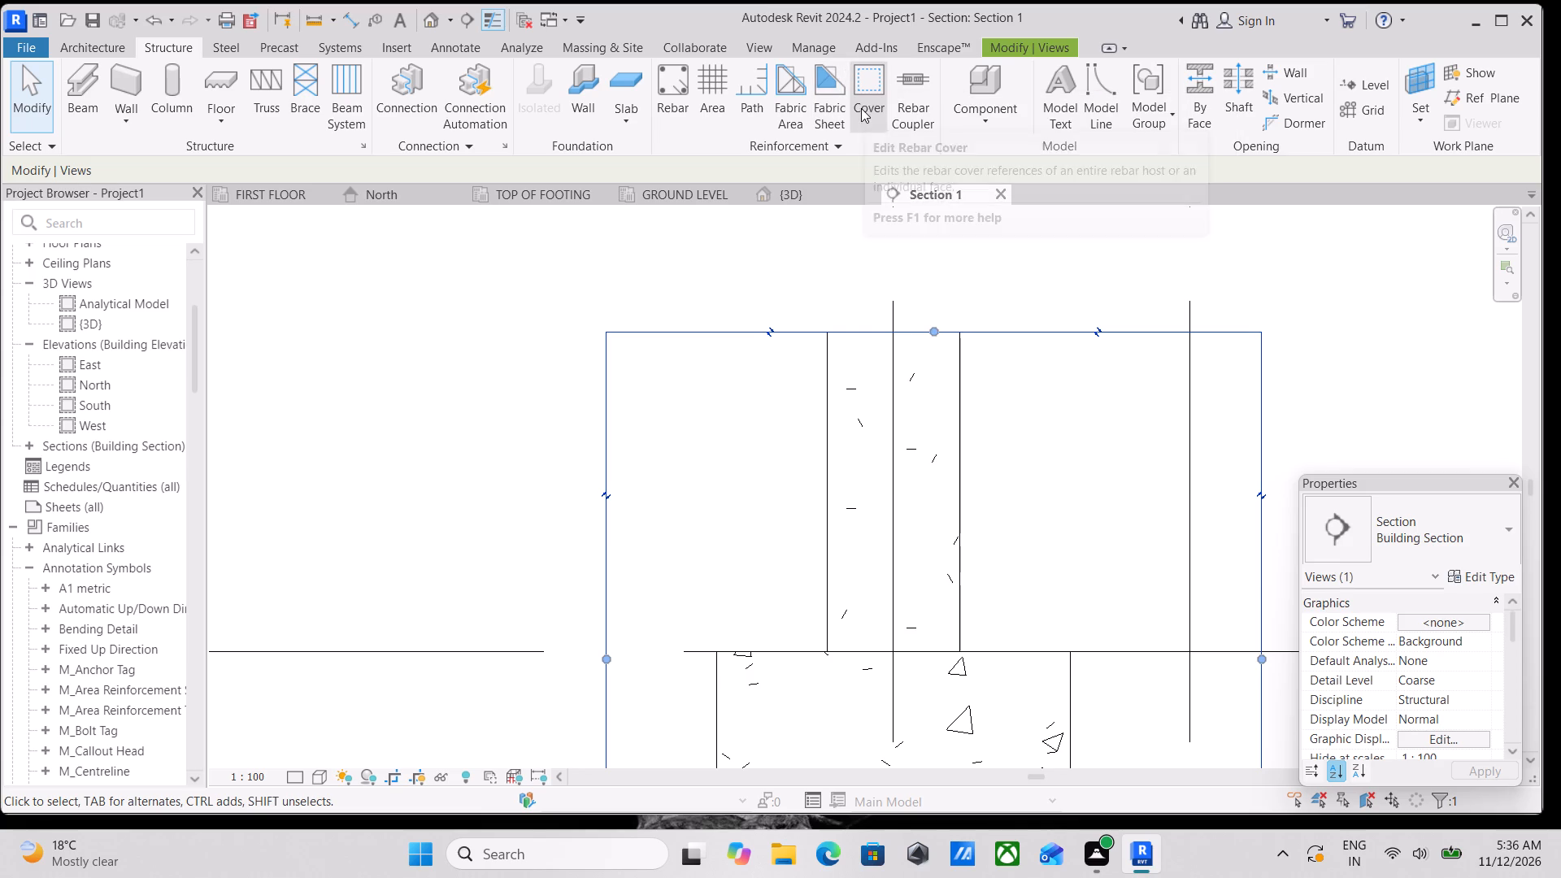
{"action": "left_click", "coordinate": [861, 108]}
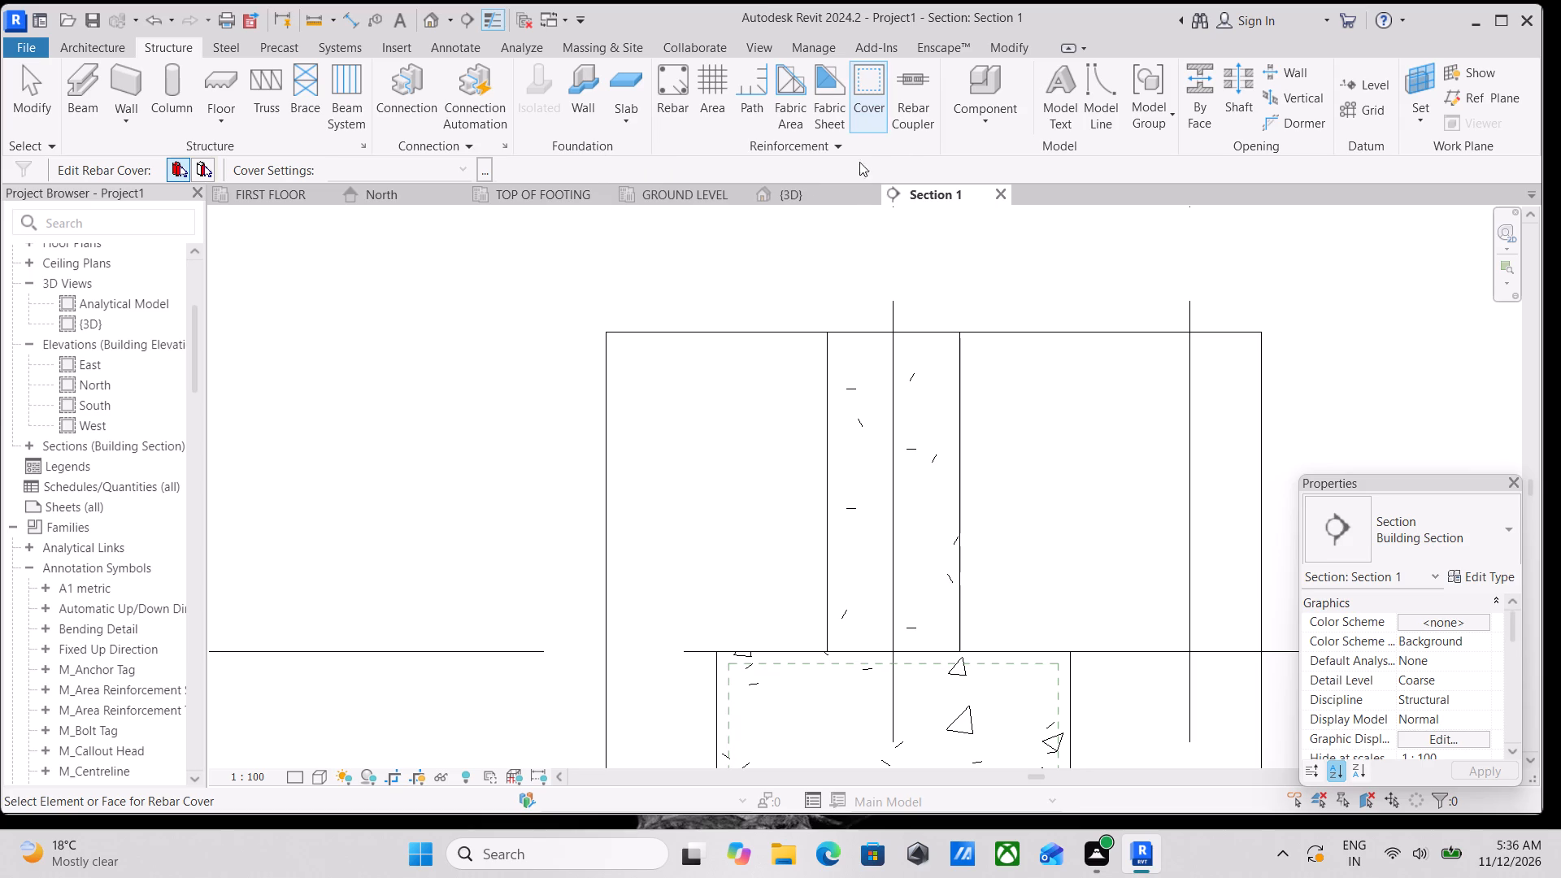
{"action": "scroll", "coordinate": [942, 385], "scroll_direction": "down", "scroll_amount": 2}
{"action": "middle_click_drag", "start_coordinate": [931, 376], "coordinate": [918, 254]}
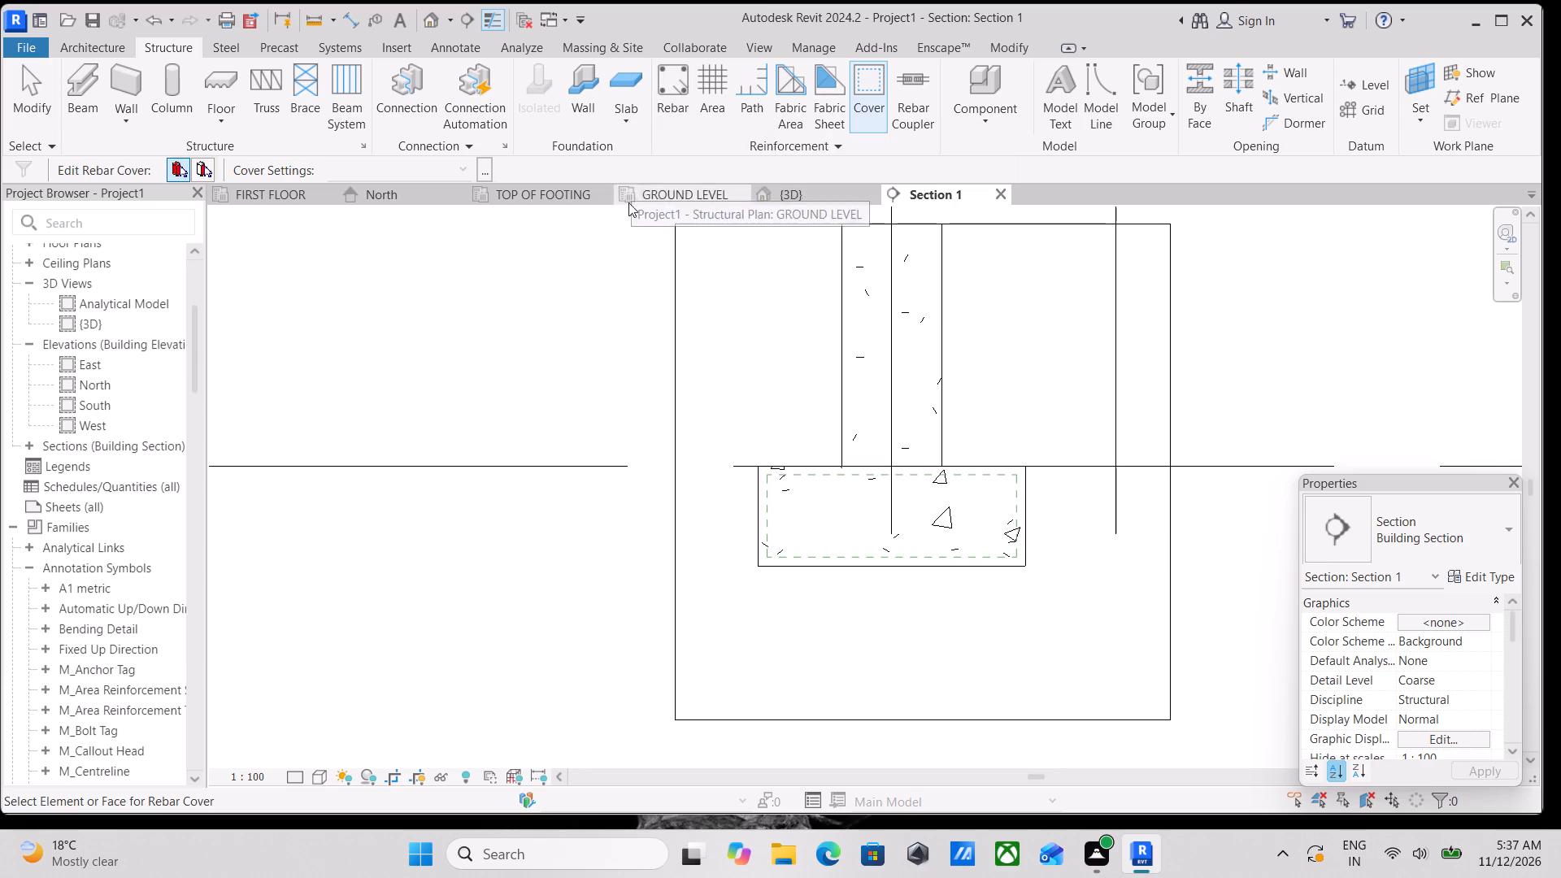
Start placing structural rebar, accept shape definitions that include hooks, and choose rebar shape M_02.
{"action": "left_click", "coordinate": [684, 83]}
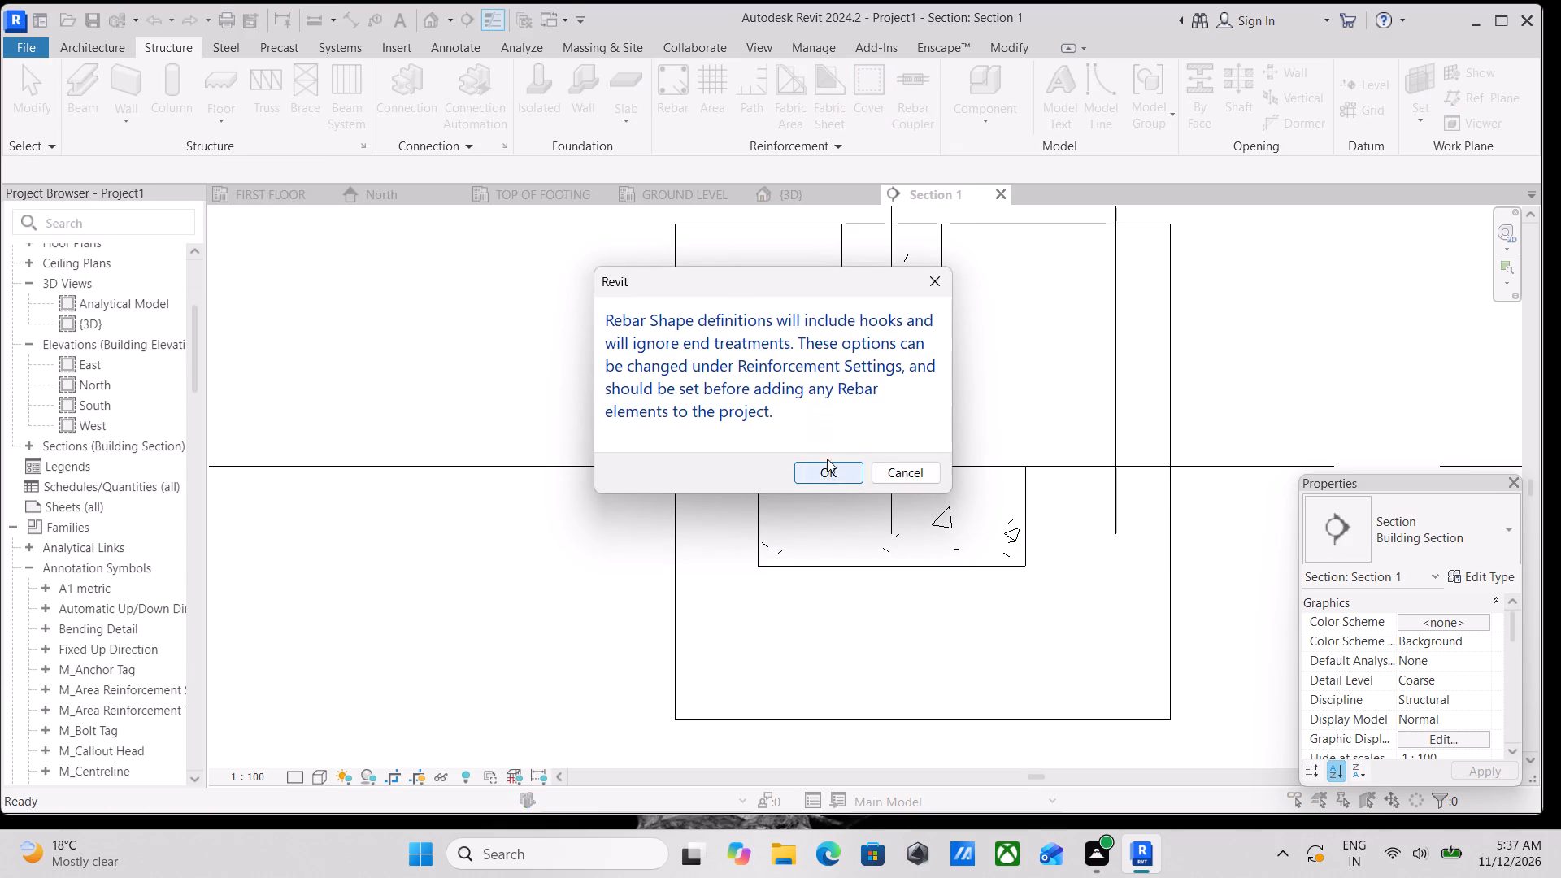
{"action": "left_click", "coordinate": [829, 454]}
{"action": "left_click", "coordinate": [828, 466]}
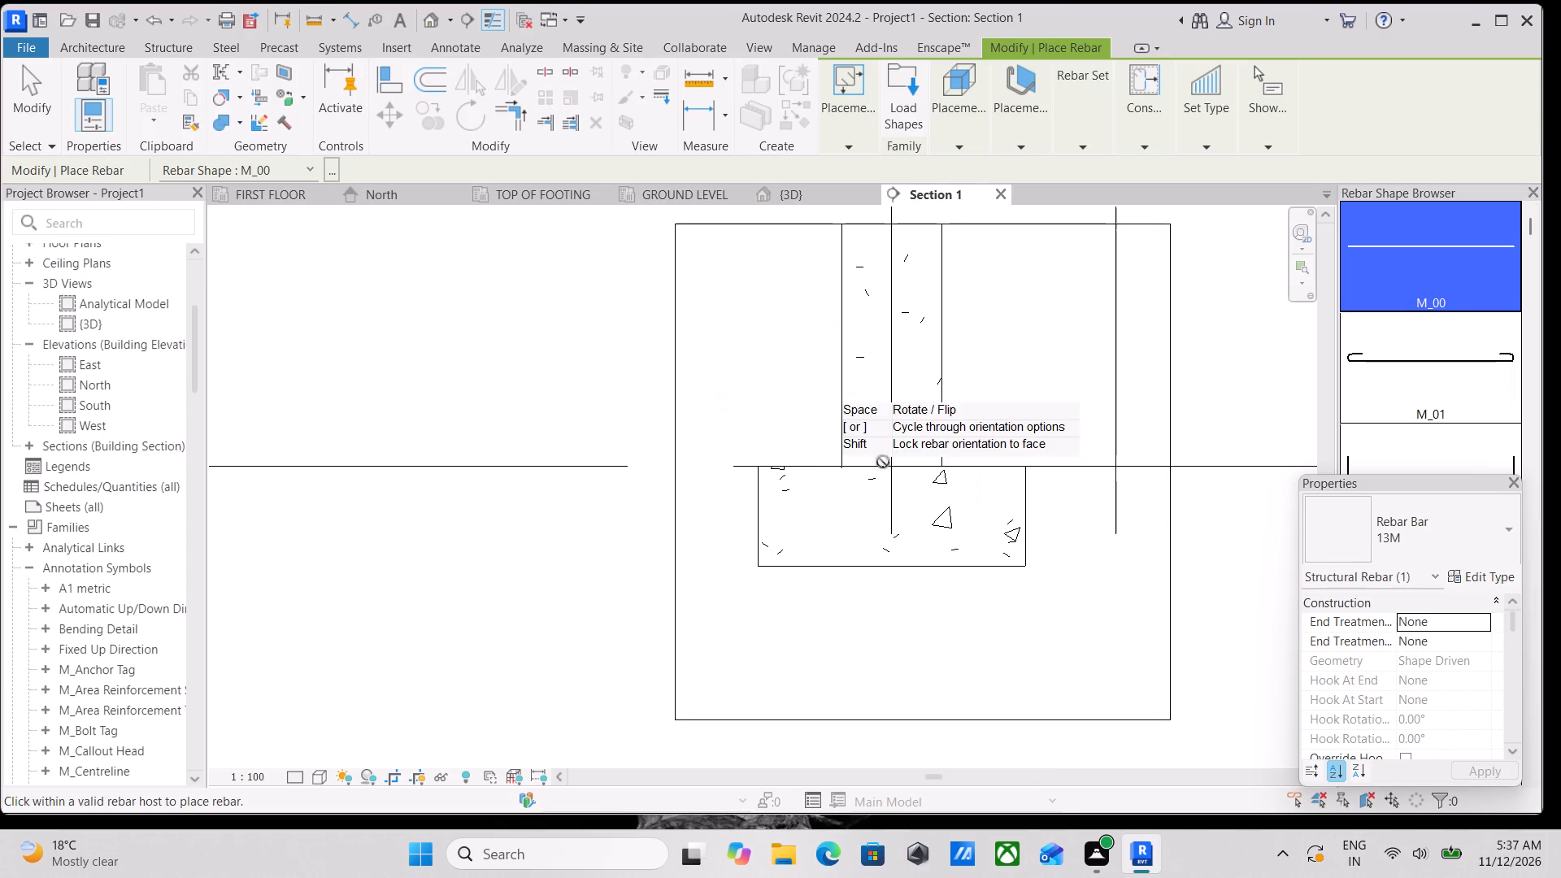
{"action": "scroll", "coordinate": [1401, 386], "scroll_direction": "down", "scroll_amount": 7}
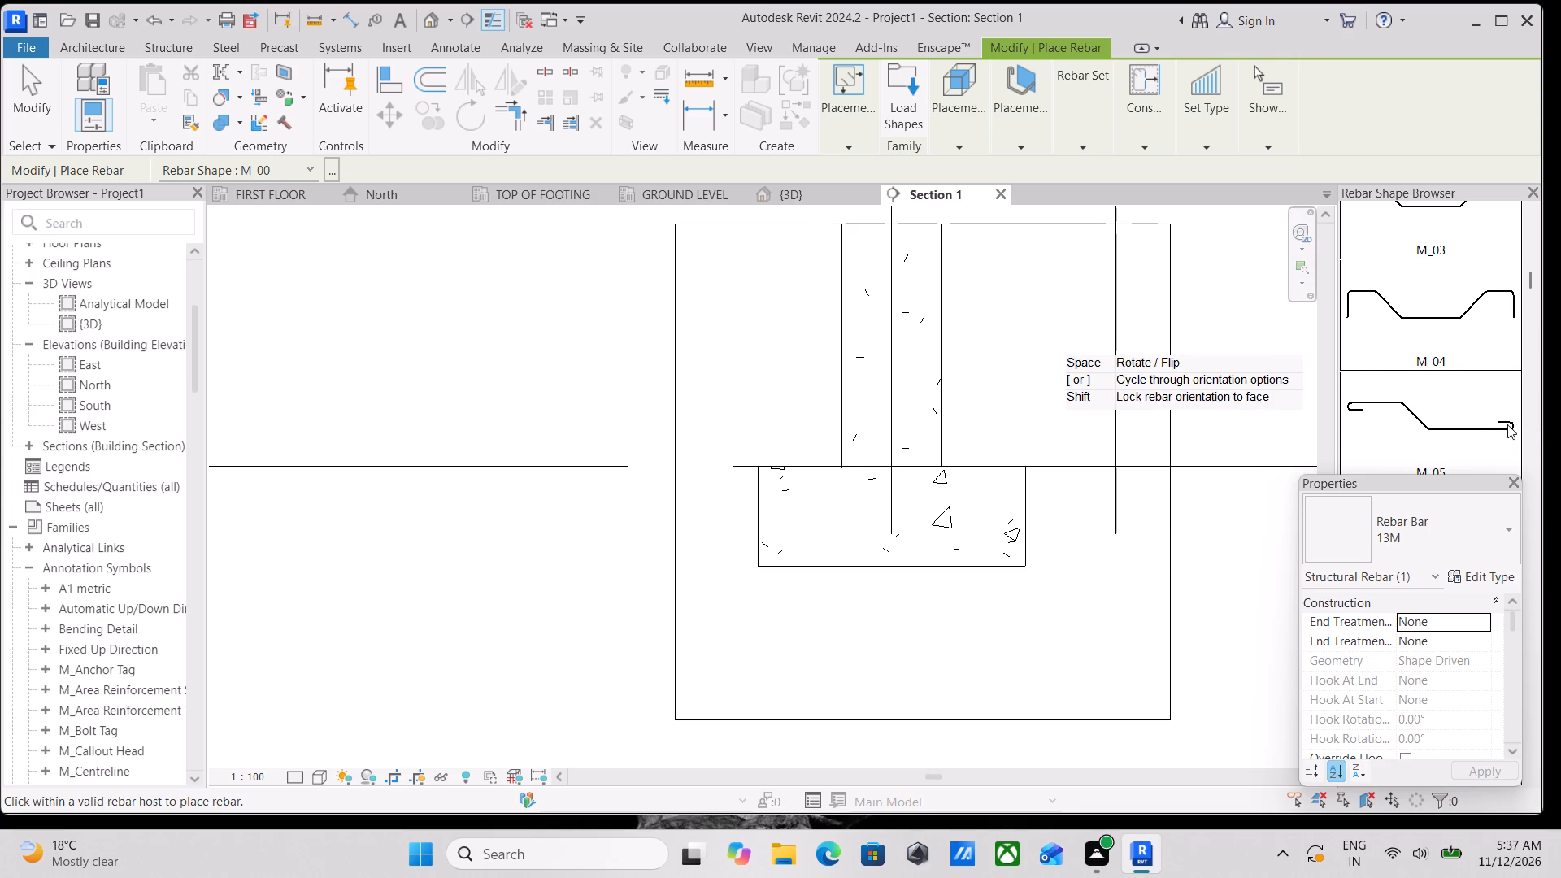
{"action": "scroll", "coordinate": [1507, 424], "scroll_direction": "down", "scroll_amount": 3}
{"action": "scroll", "coordinate": [1464, 390], "scroll_direction": "down", "scroll_amount": 20}
{"action": "scroll", "coordinate": [1464, 390], "scroll_direction": "down", "scroll_amount": 5}
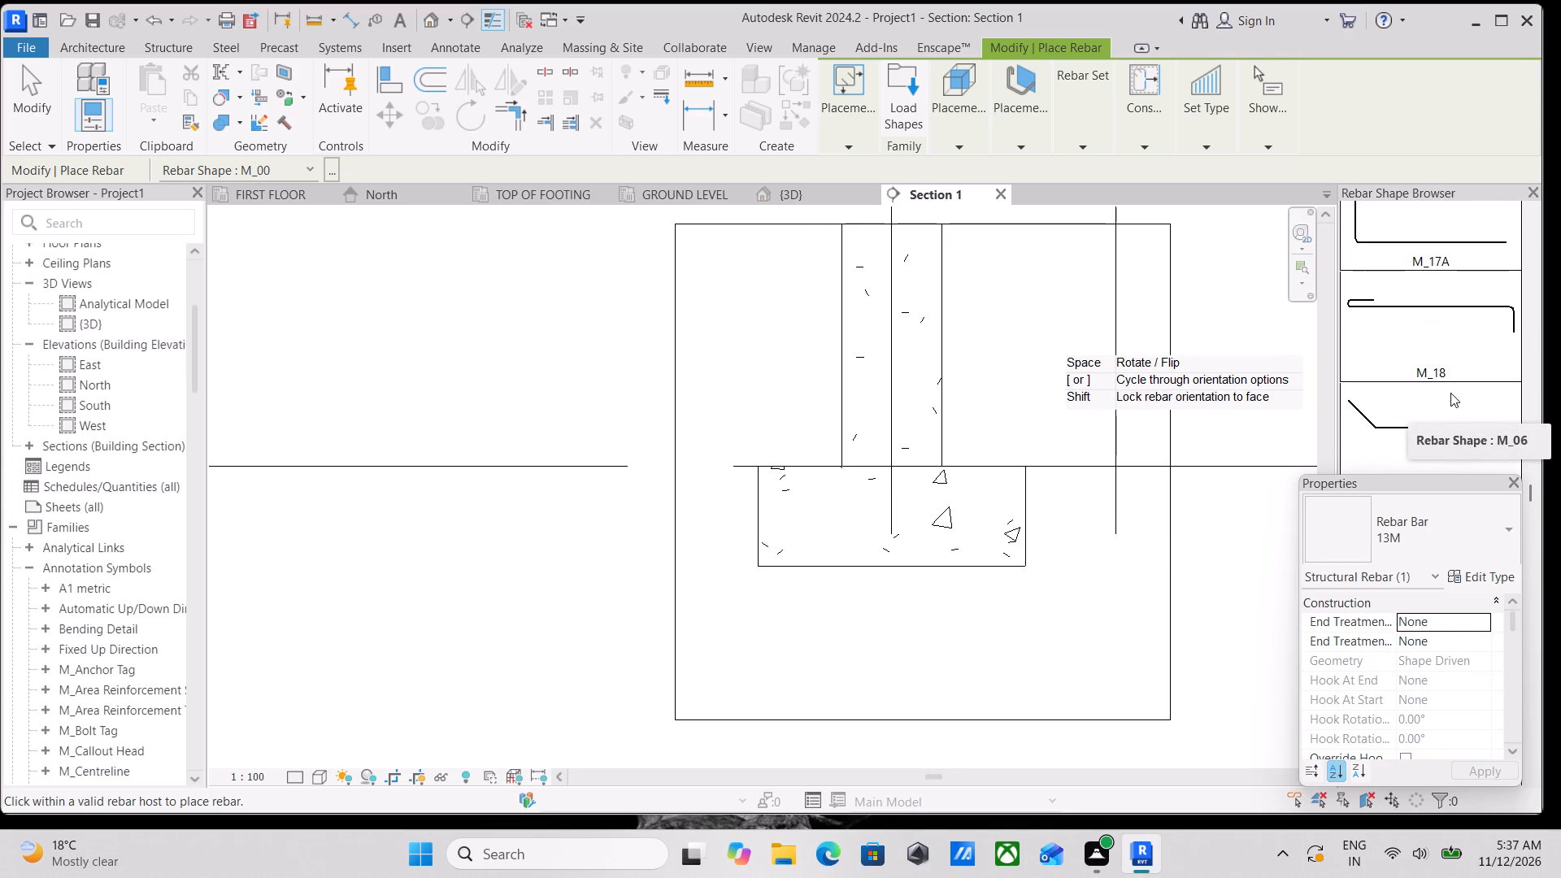
{"action": "scroll", "coordinate": [1450, 393], "scroll_direction": "down", "scroll_amount": 16}
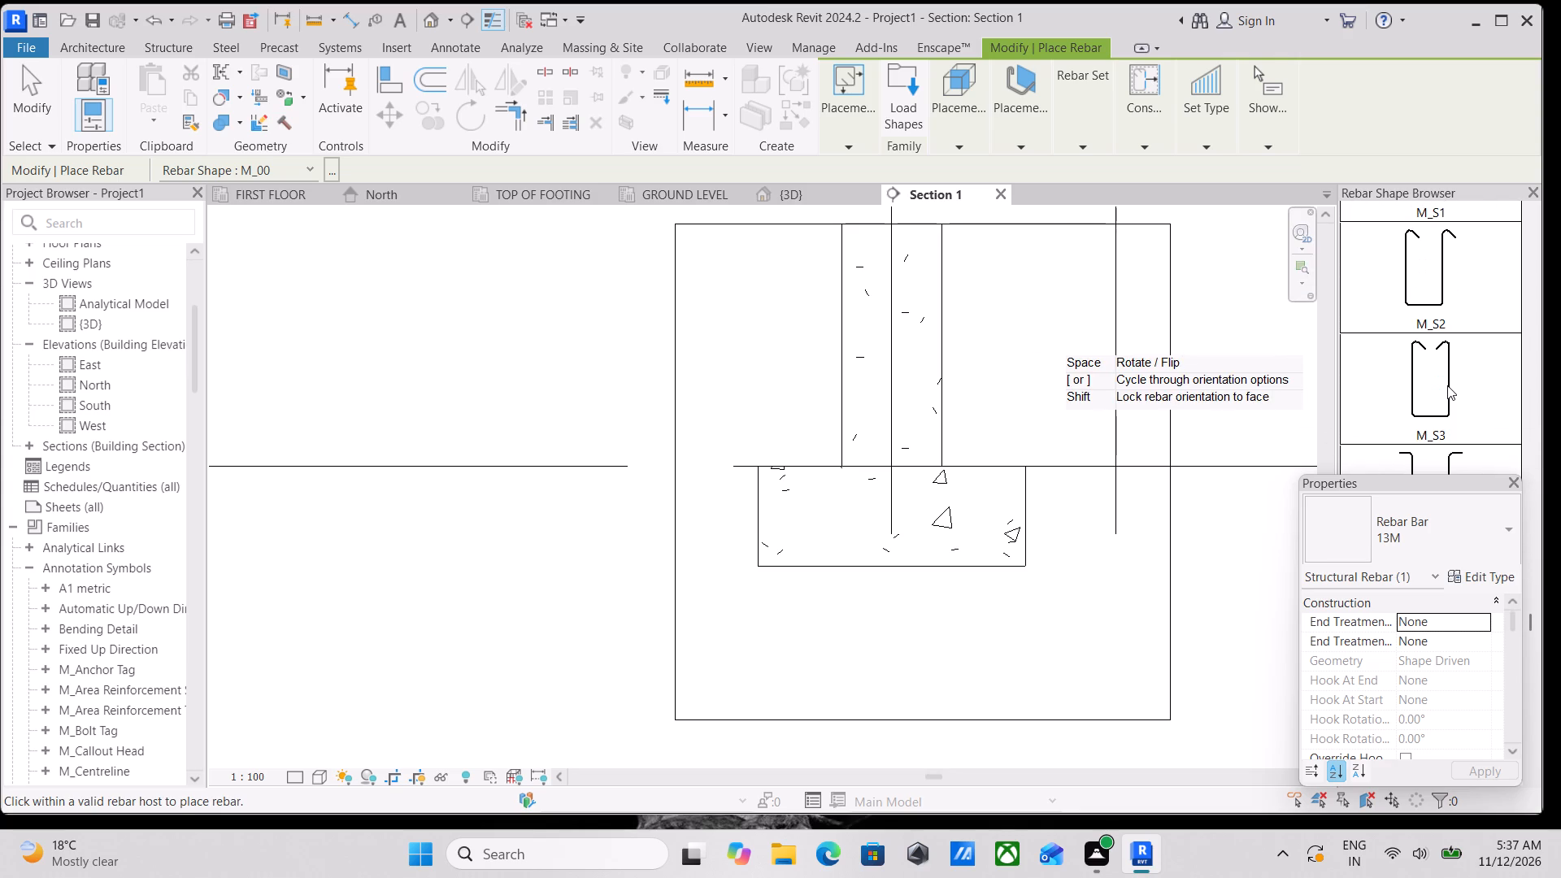
{"action": "scroll", "coordinate": [1447, 385], "scroll_direction": "down", "scroll_amount": 1}
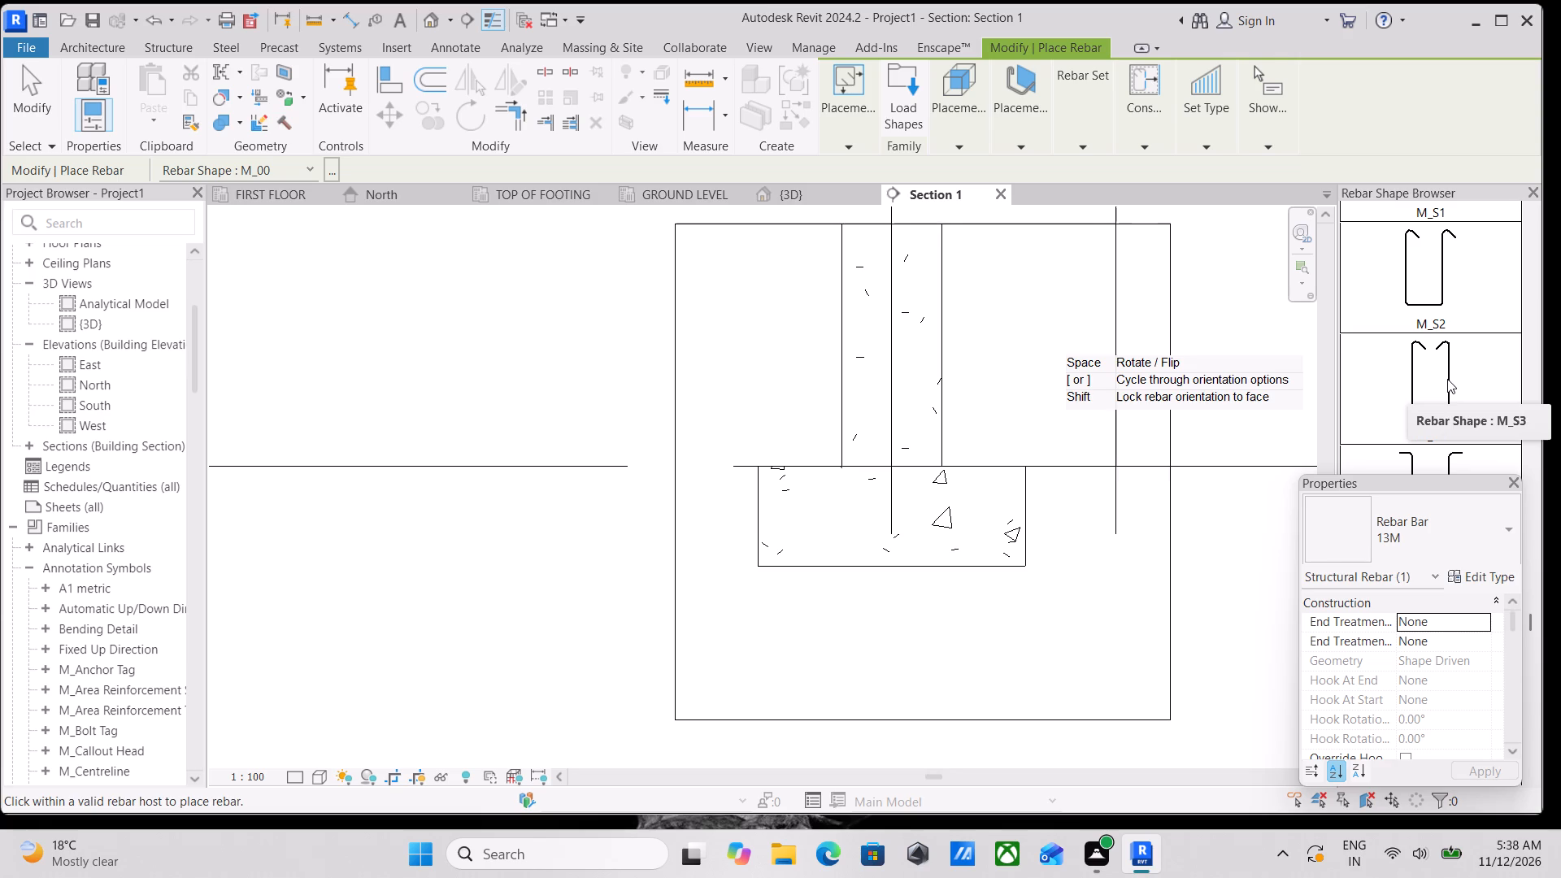
{"action": "scroll", "coordinate": [1118, 471], "scroll_direction": "down", "scroll_amount": 1}
{"action": "scroll", "coordinate": [902, 519], "scroll_direction": "up", "scroll_amount": 3}
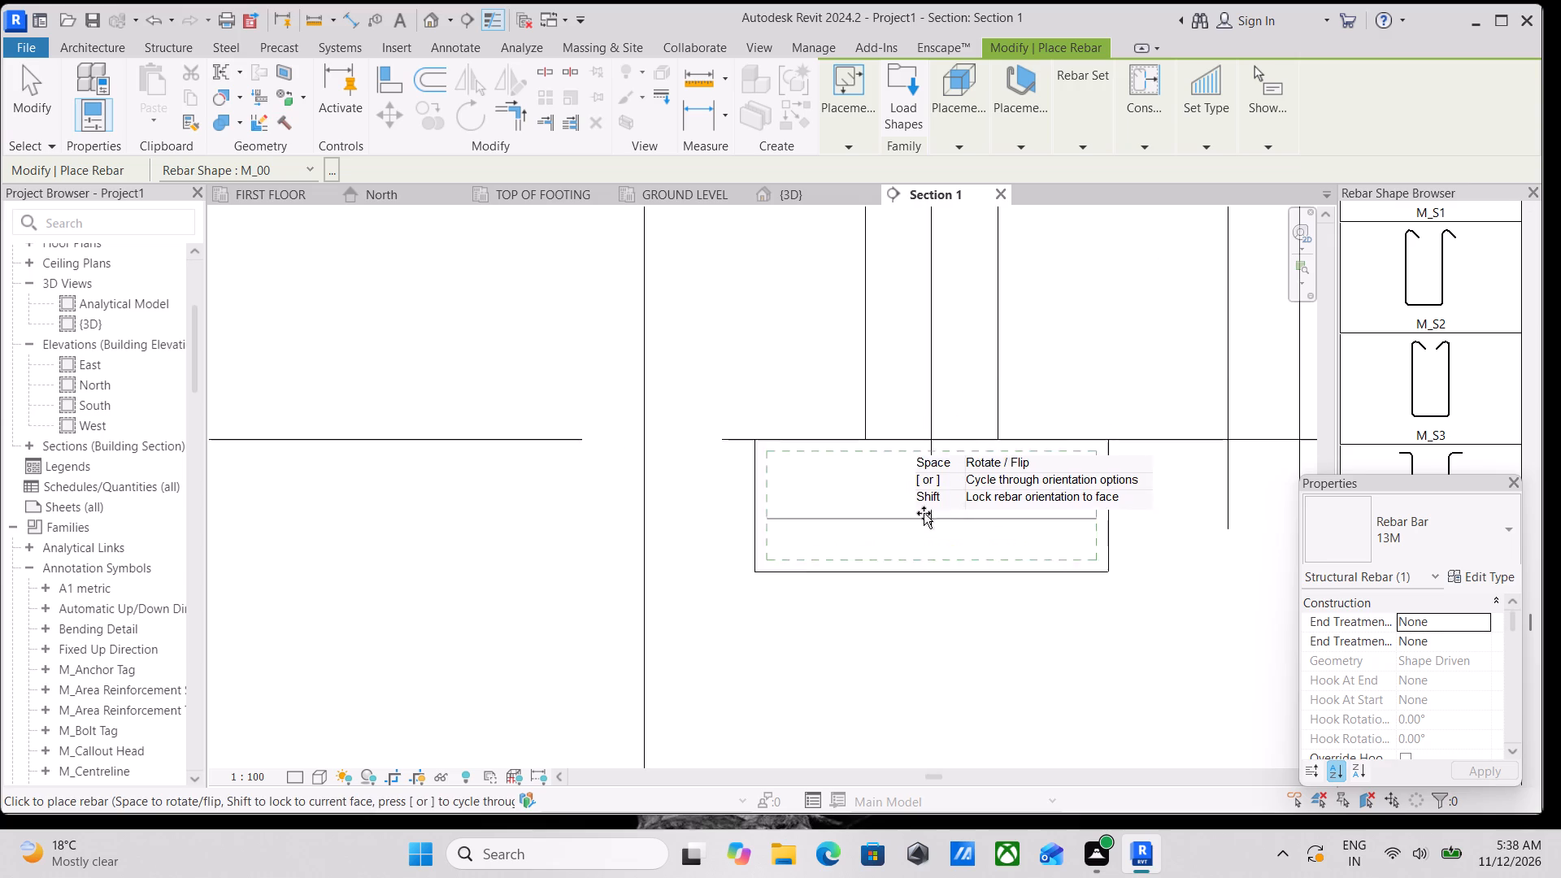
{"action": "scroll", "coordinate": [1311, 359], "scroll_direction": "down", "scroll_amount": 4}
{"action": "scroll", "coordinate": [1375, 347], "scroll_direction": "down", "scroll_amount": 13}
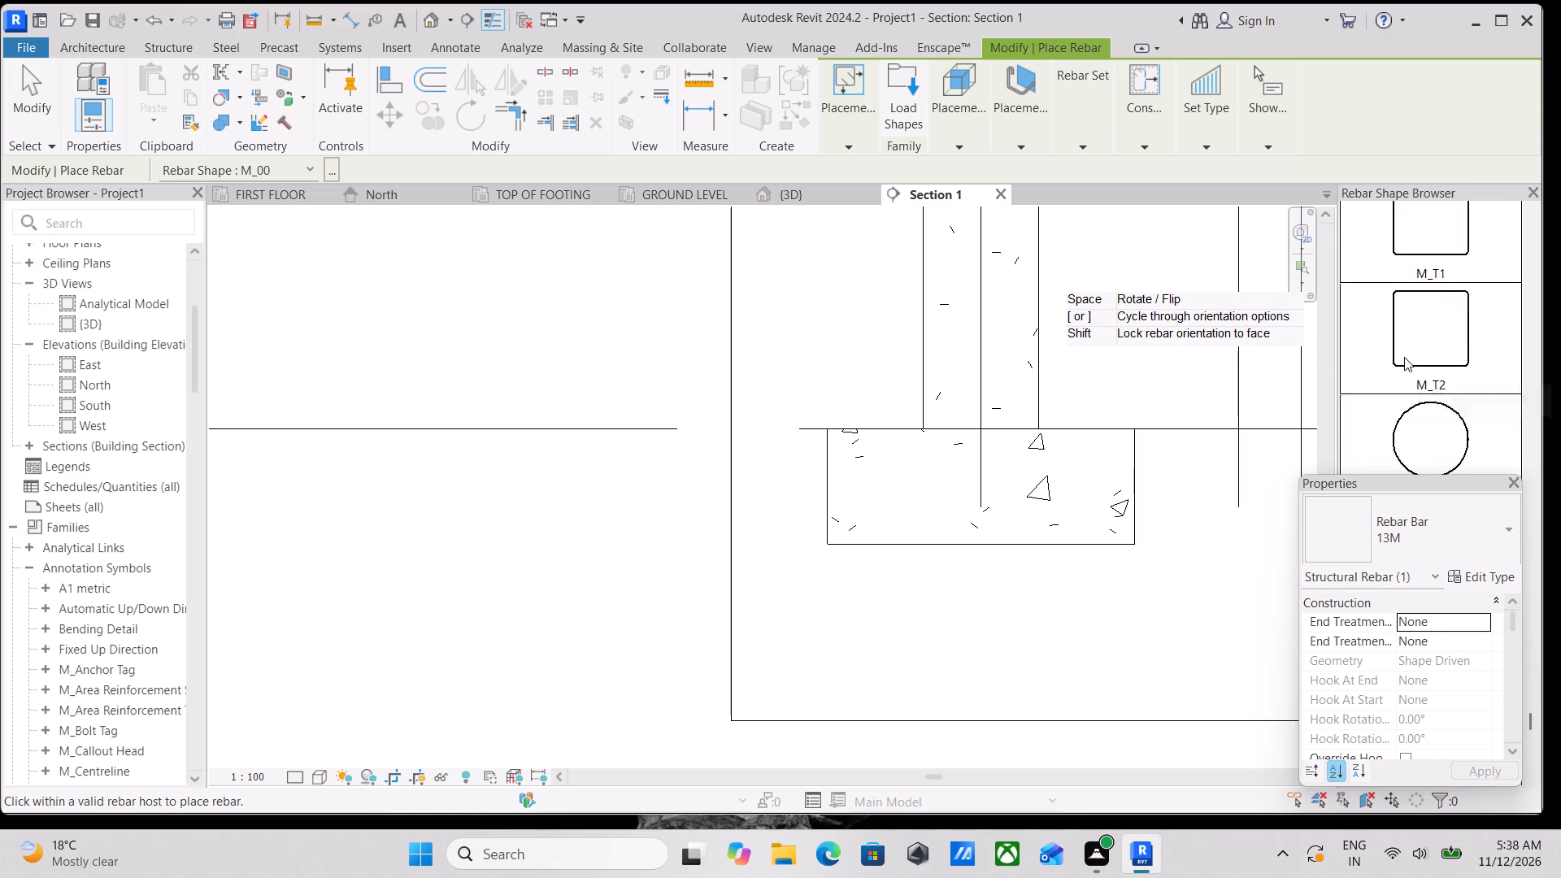
{"action": "scroll", "coordinate": [1404, 357], "scroll_direction": "down", "scroll_amount": 1}
{"action": "scroll", "coordinate": [1404, 357], "scroll_direction": "up", "scroll_amount": 11}
{"action": "scroll", "coordinate": [1404, 357], "scroll_direction": "down", "scroll_amount": 1}
{"action": "scroll", "coordinate": [1404, 357], "scroll_direction": "up", "scroll_amount": 20}
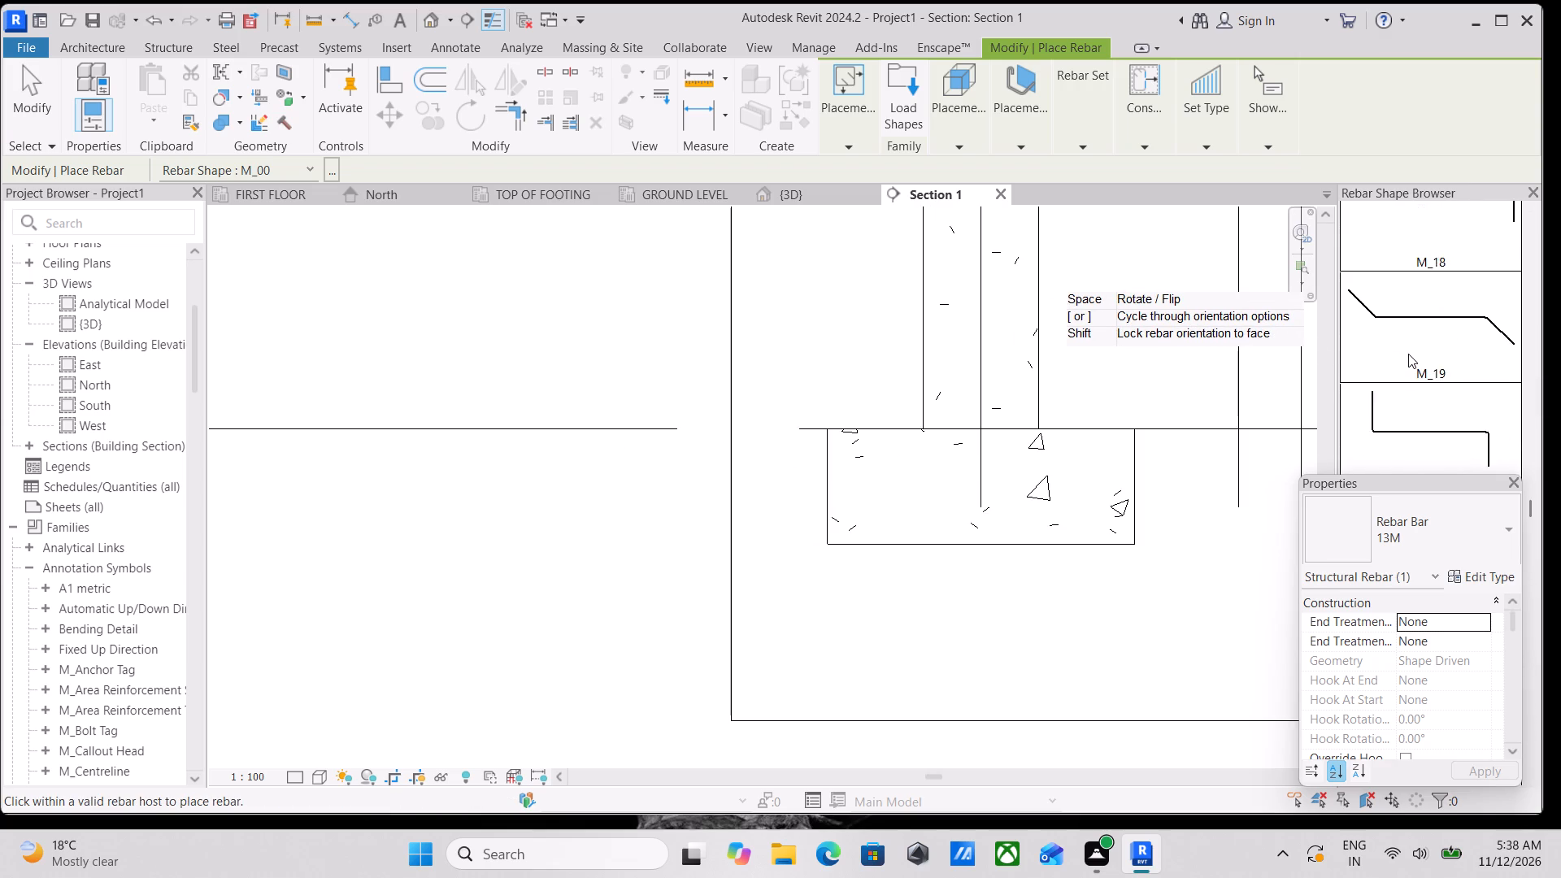
{"action": "scroll", "coordinate": [1410, 348], "scroll_direction": "up", "scroll_amount": 18}
{"action": "scroll", "coordinate": [1410, 343], "scroll_direction": "up", "scroll_amount": 3}
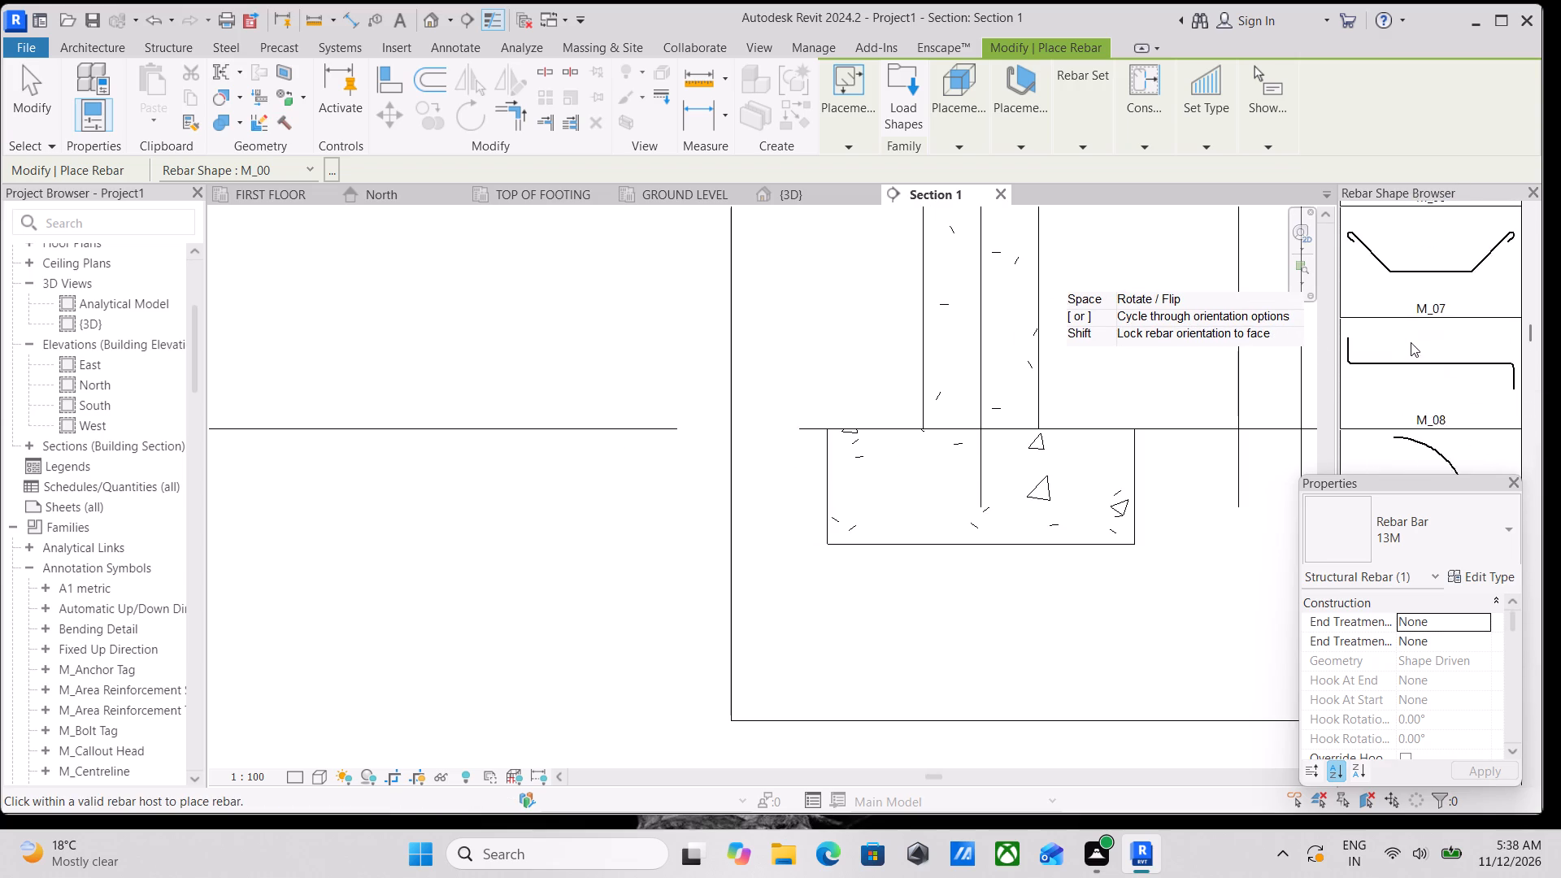
{"action": "scroll", "coordinate": [1411, 342], "scroll_direction": "up", "scroll_amount": 16}
{"action": "scroll", "coordinate": [1415, 333], "scroll_direction": "down", "scroll_amount": 3}
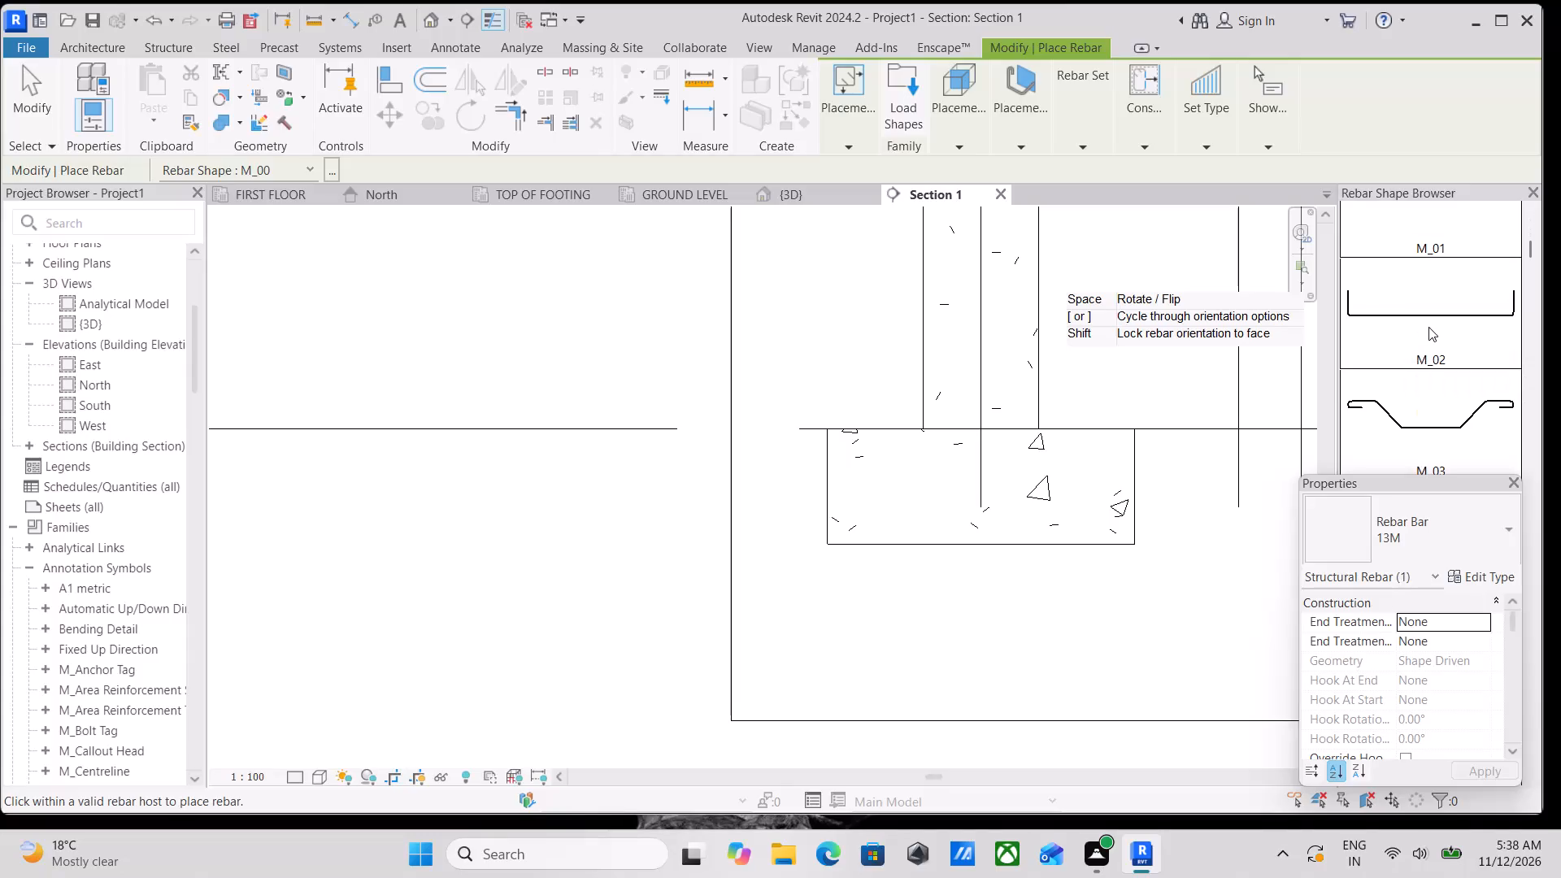
{"action": "left_click", "coordinate": [1434, 323]}
Place a 13M bar of shape M_02 along the bottom of the footing, just inside the cover, with its legs pointing up.
{"action": "scroll", "coordinate": [991, 497], "scroll_direction": "up", "scroll_amount": 2}
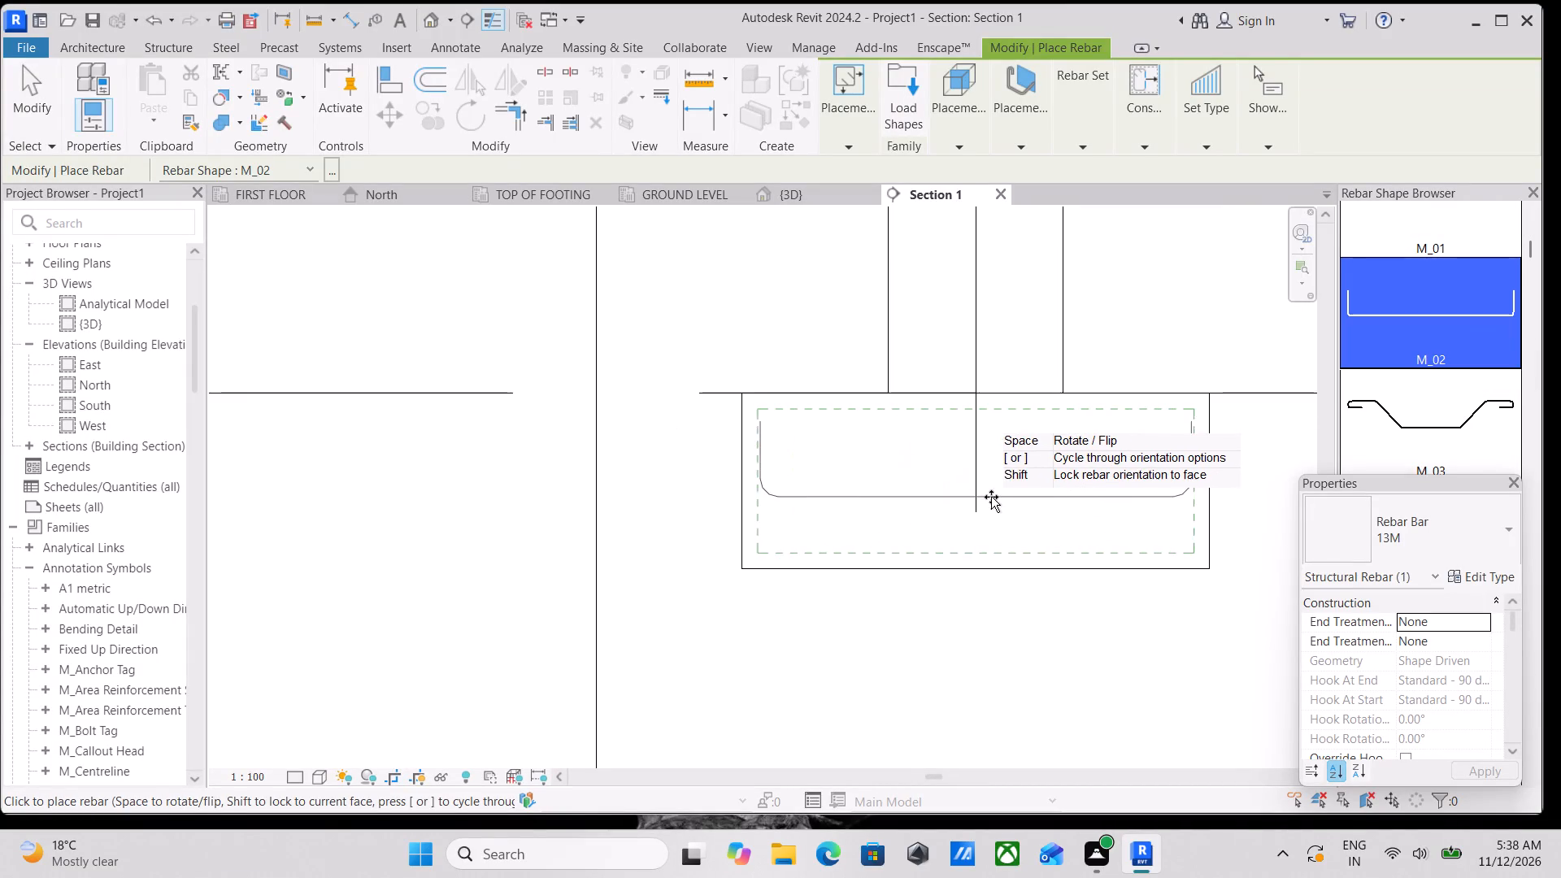
{"action": "scroll", "coordinate": [991, 497], "scroll_direction": "up", "scroll_amount": 4}
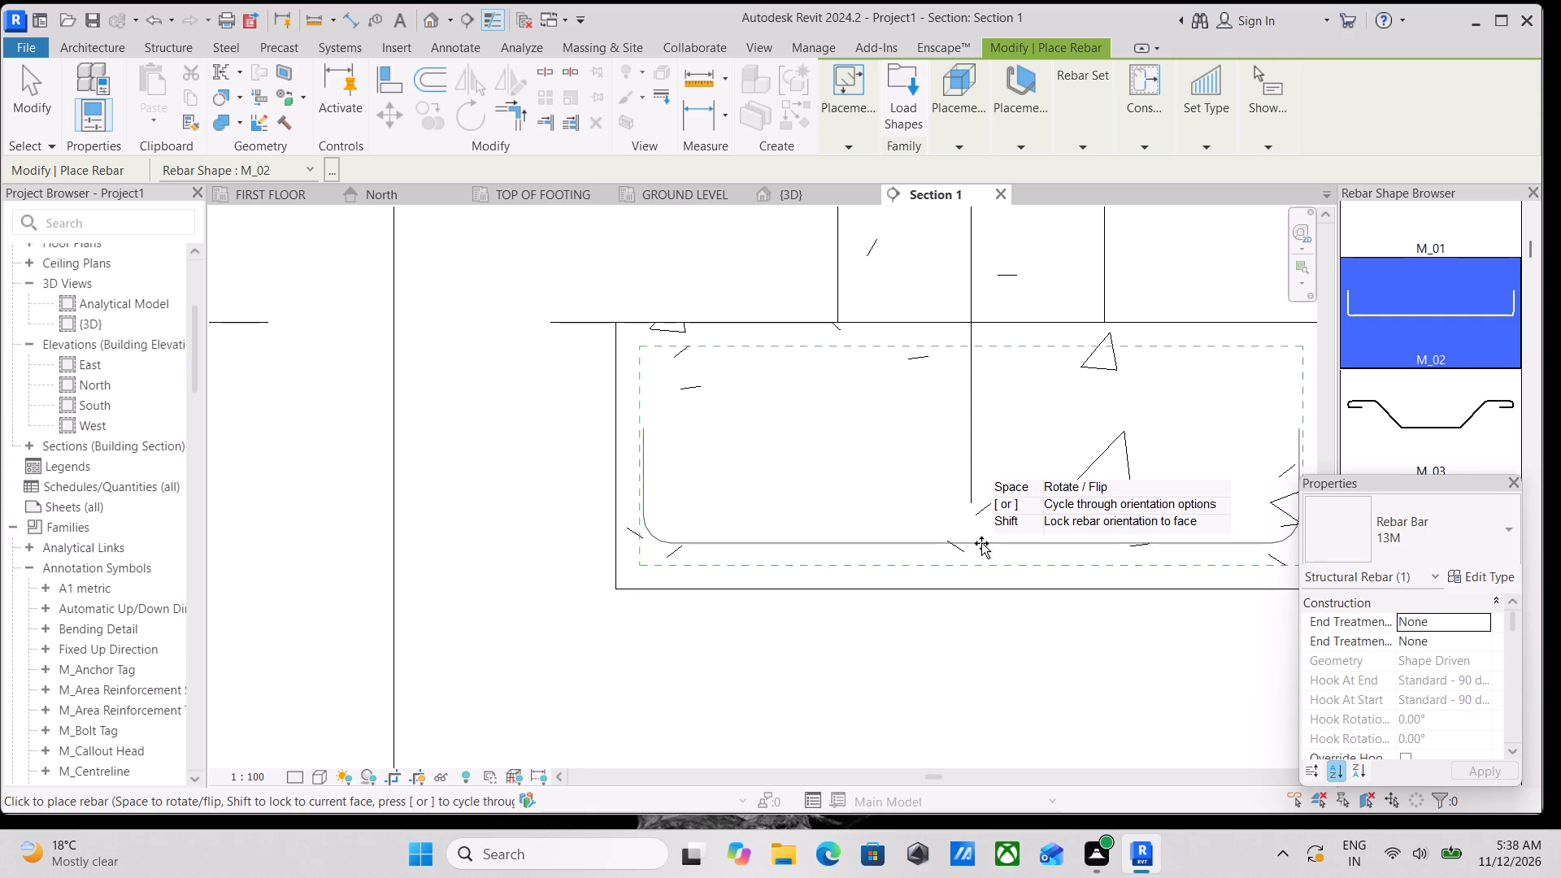
{"action": "scroll", "coordinate": [981, 543], "scroll_direction": "up", "scroll_amount": 3}
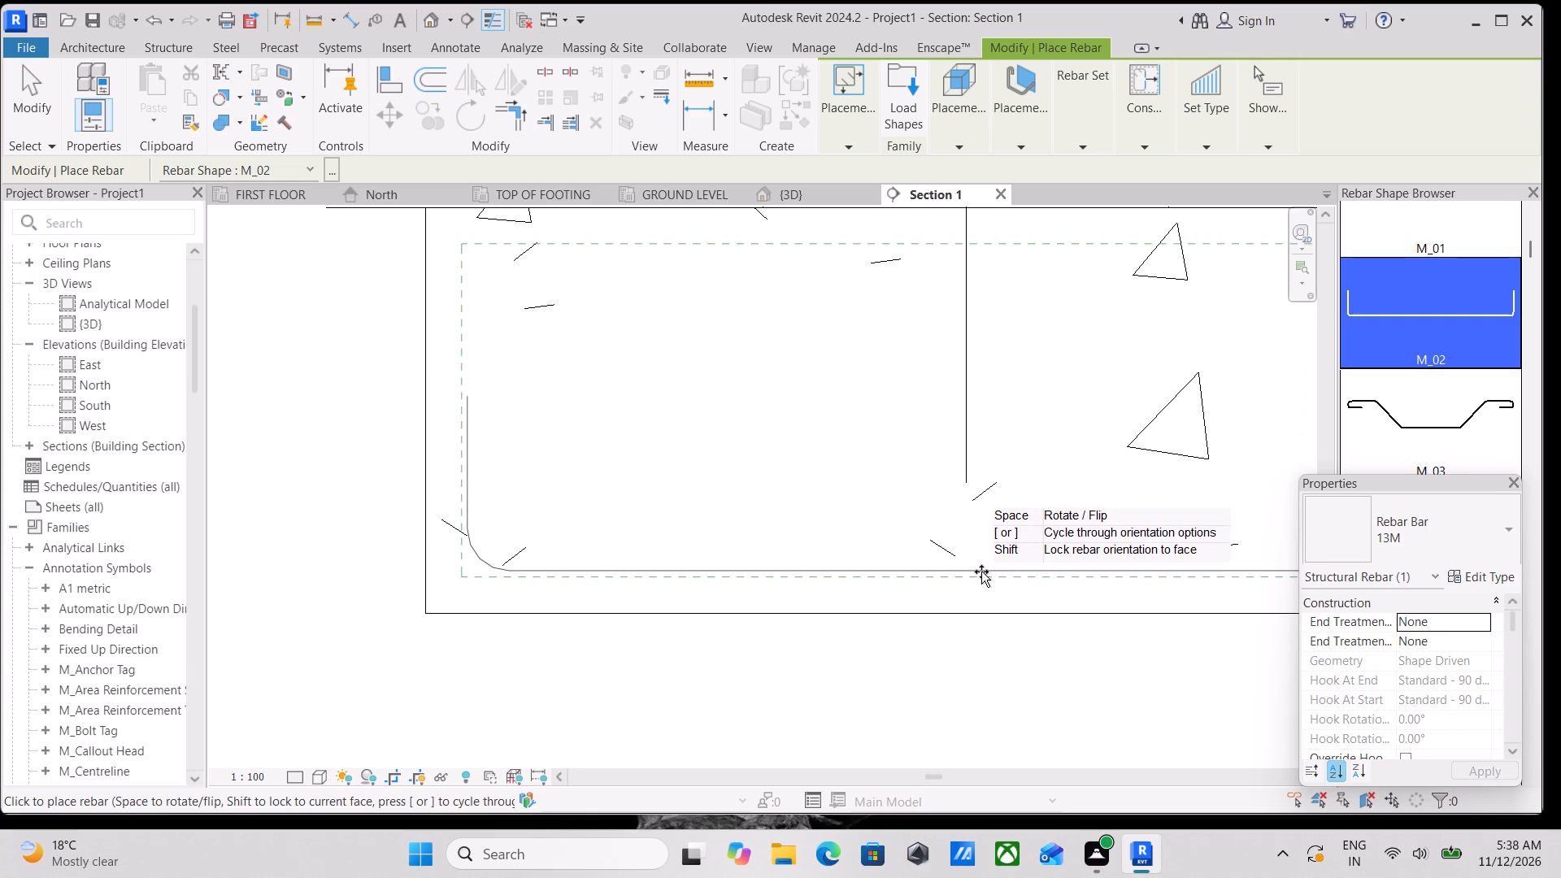
{"action": "left_click", "coordinate": [985, 560]}
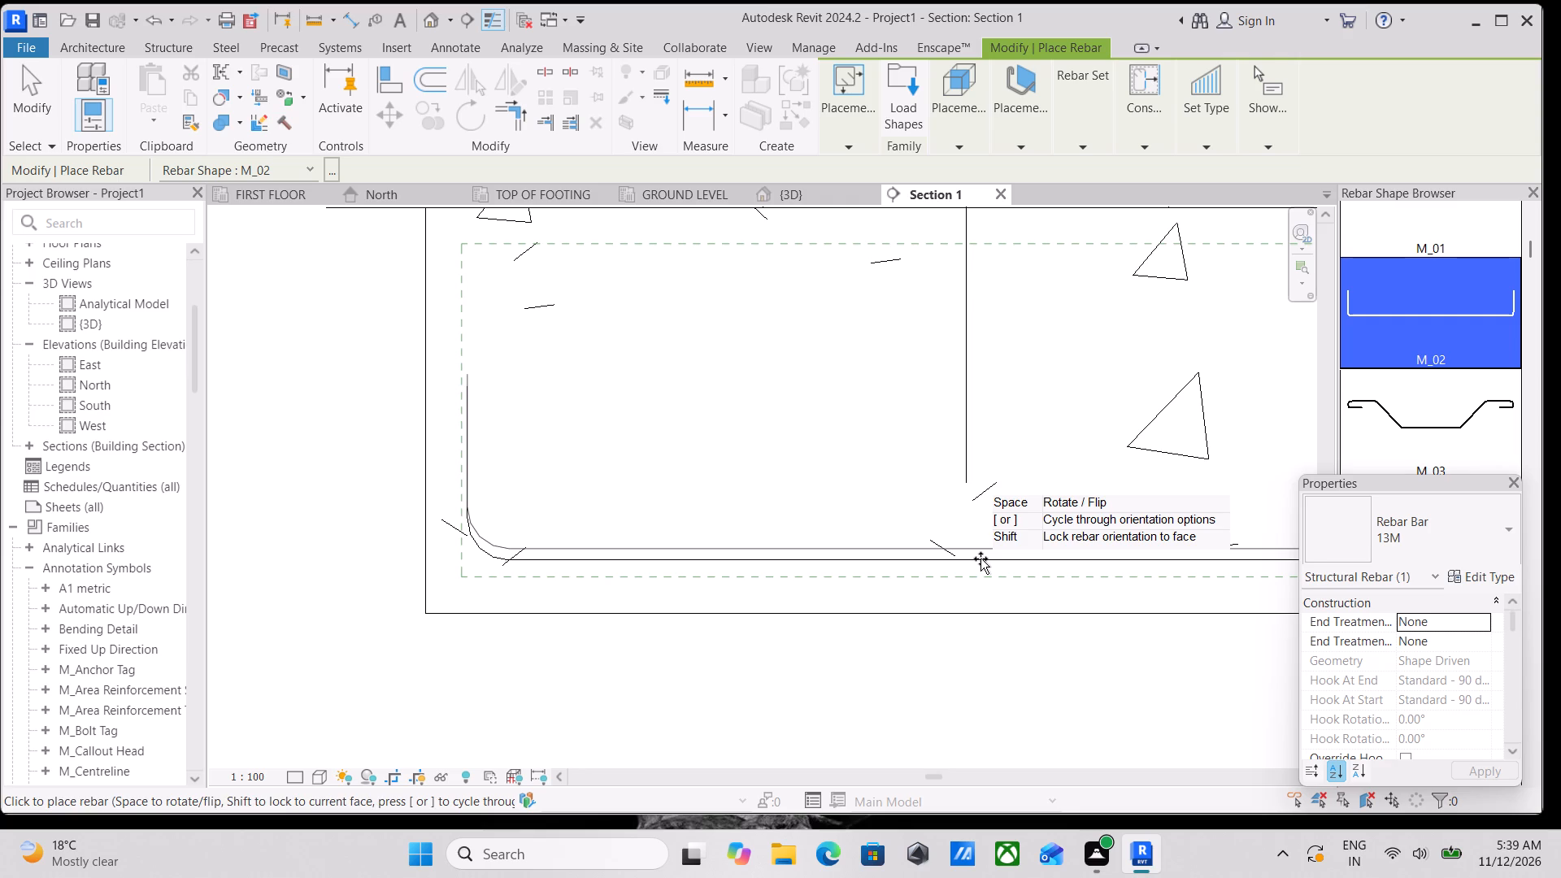
Place a second 13M M_02 bar just inside the footing's top cover with its legs pointing down, and end rebar placement.
{"action": "scroll", "coordinate": [981, 559], "scroll_direction": "down", "scroll_amount": 1}
{"action": "middle_click_drag", "start_coordinate": [1040, 460], "coordinate": [954, 662]}
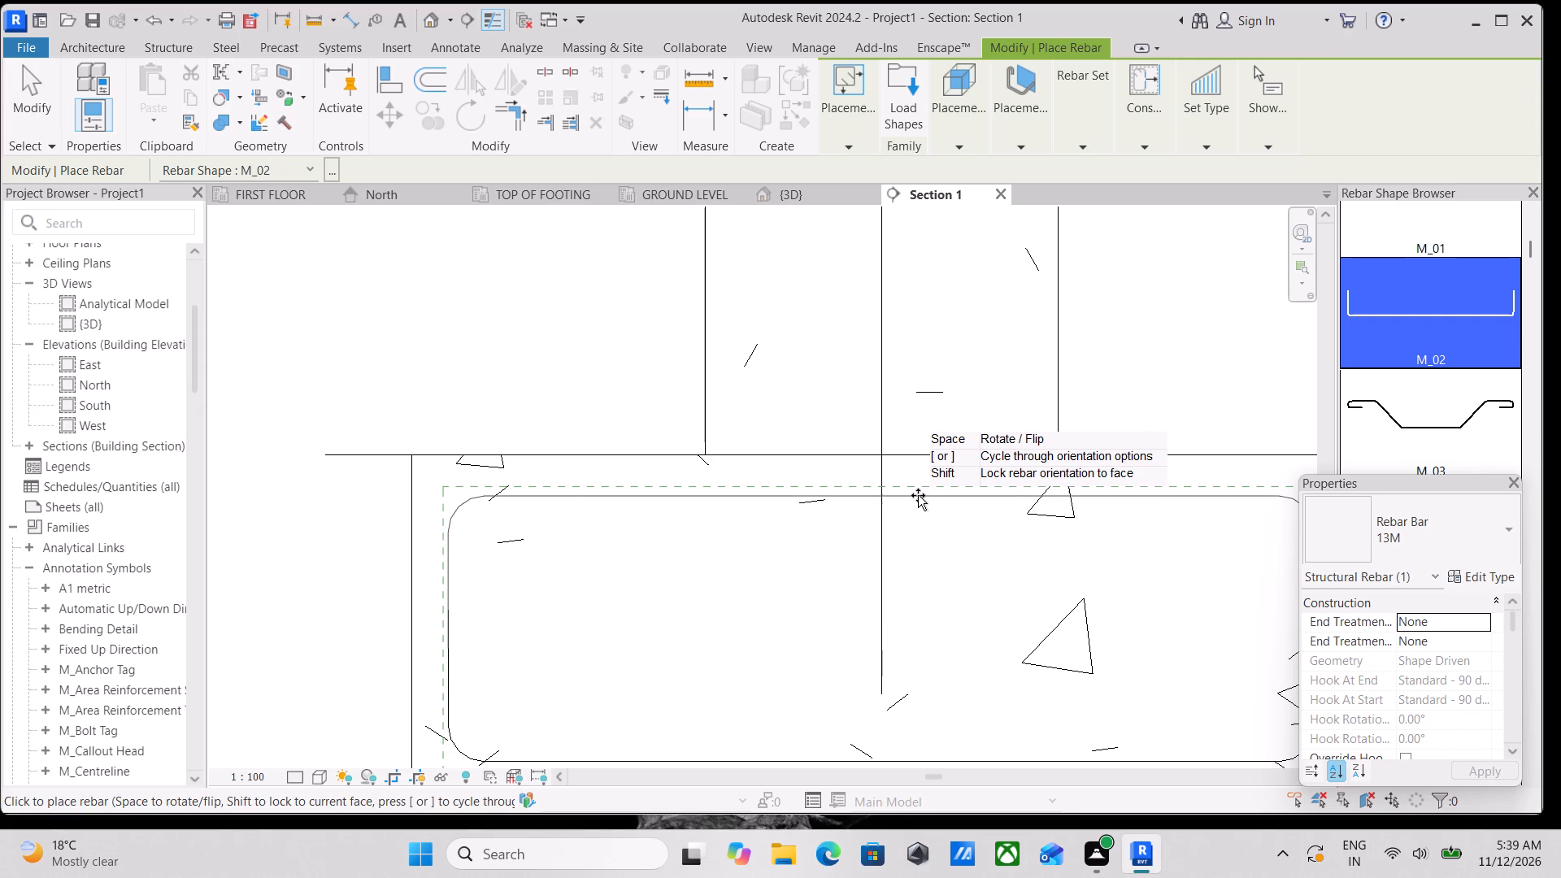
{"action": "left_click", "coordinate": [918, 495]}
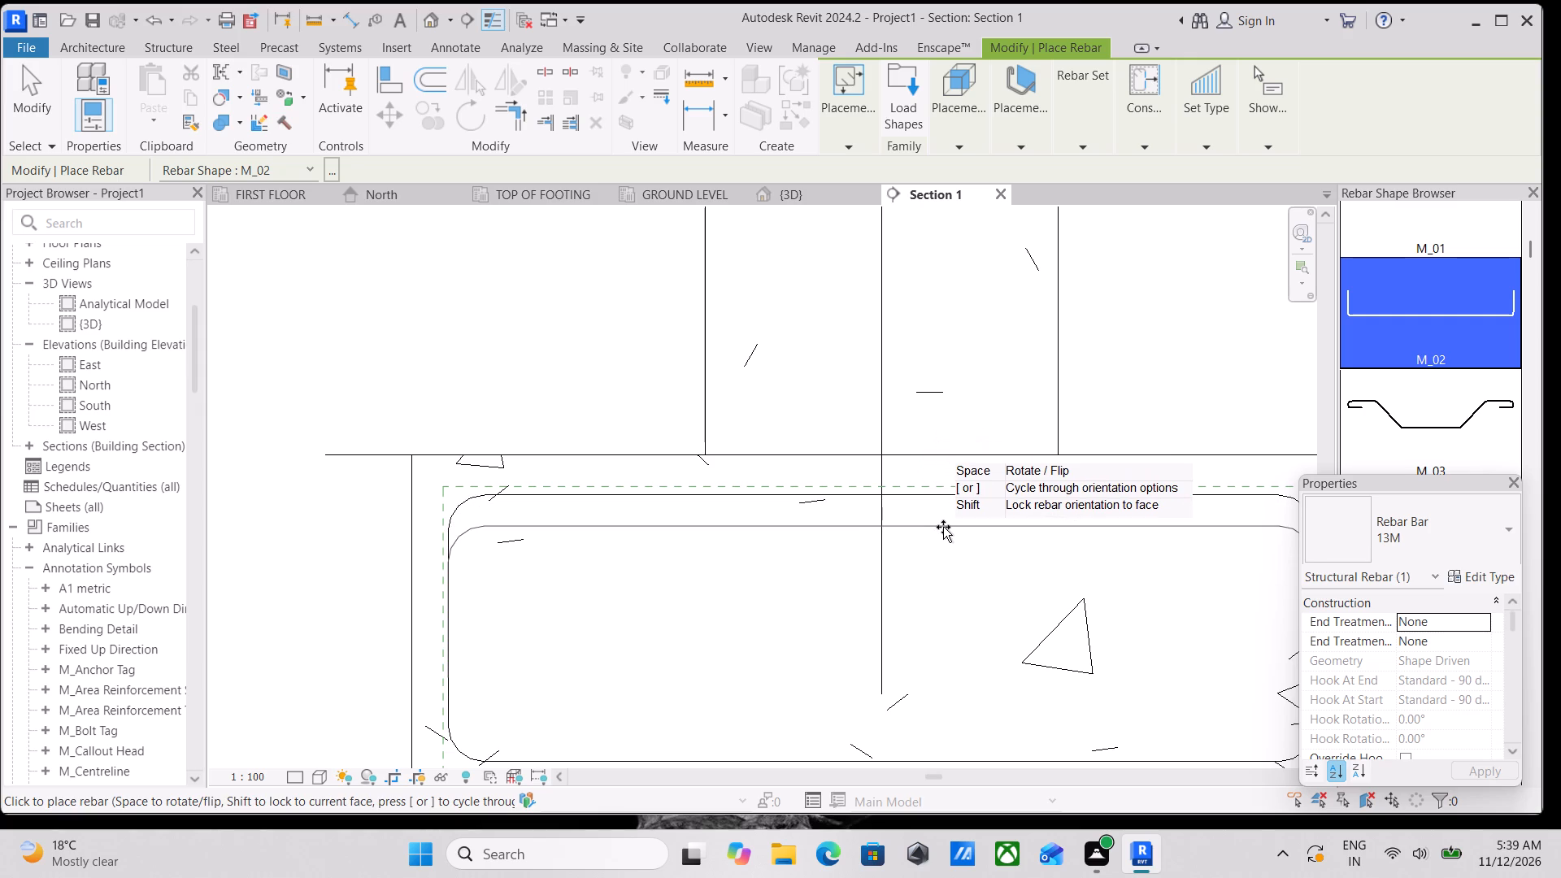
{"action": "key", "text": "Escape"}
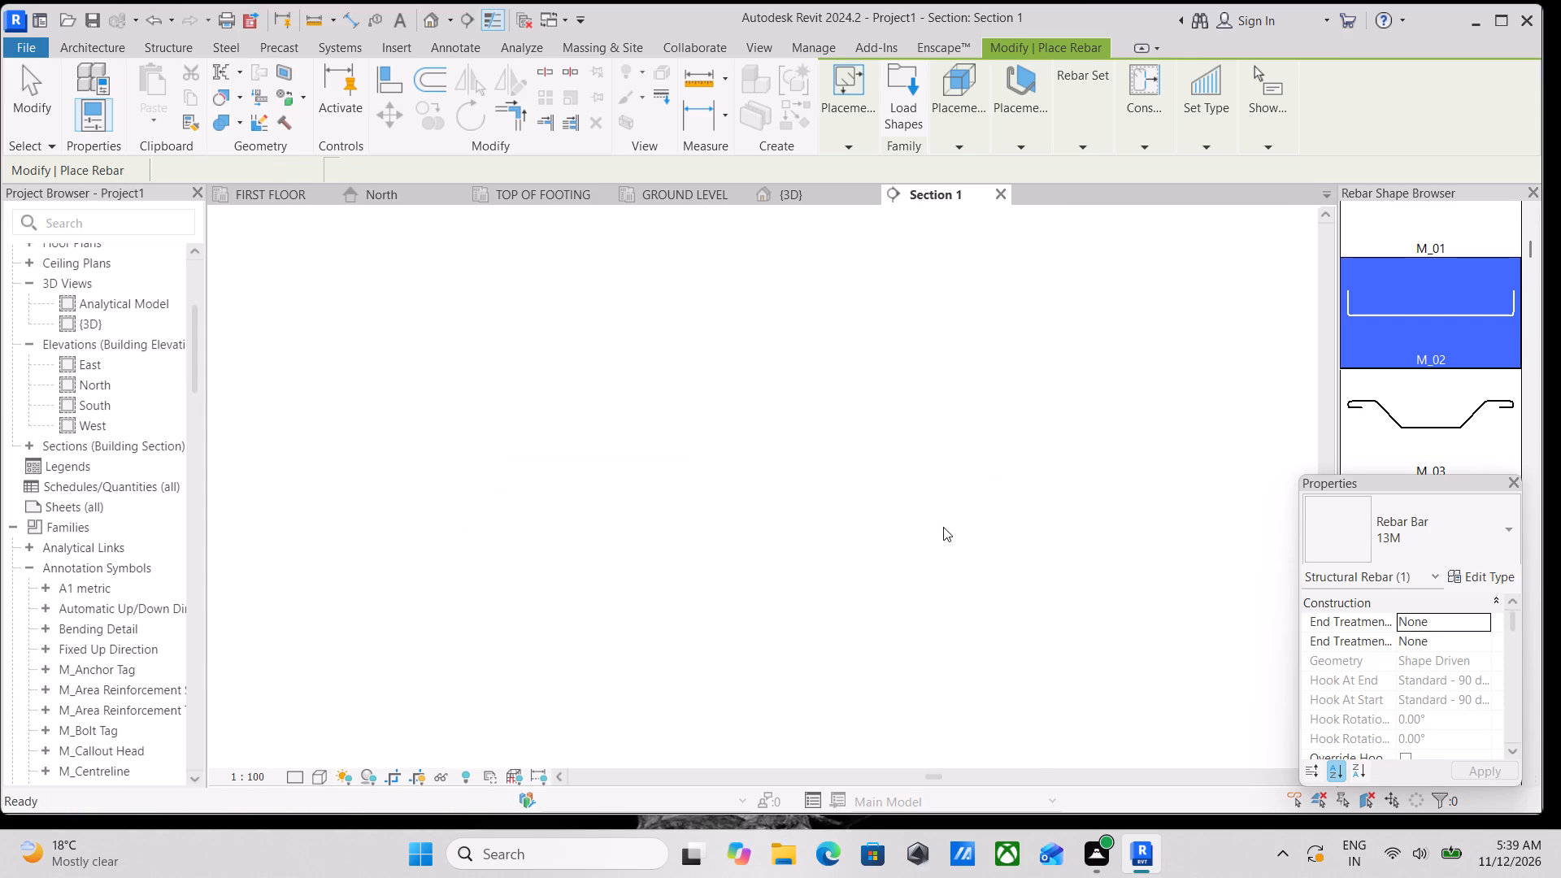
{"action": "key", "text": "Escape"}
Set the section view's detail level to Fine.
{"action": "left_click", "coordinate": [967, 499]}
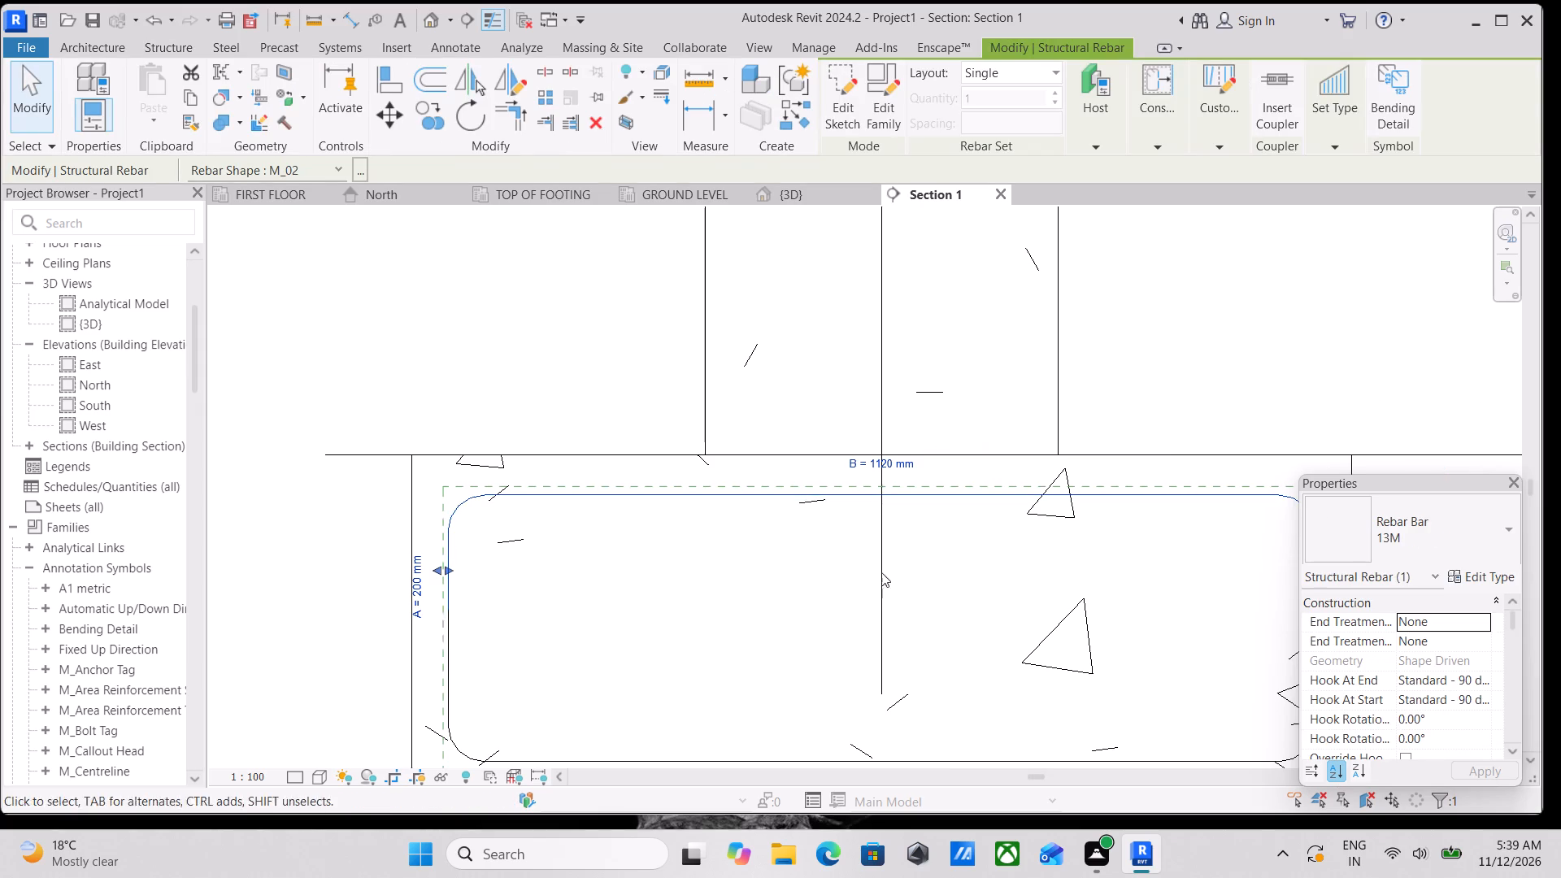
{"action": "left_click", "coordinate": [295, 772]}
{"action": "left_click", "coordinate": [309, 757]}
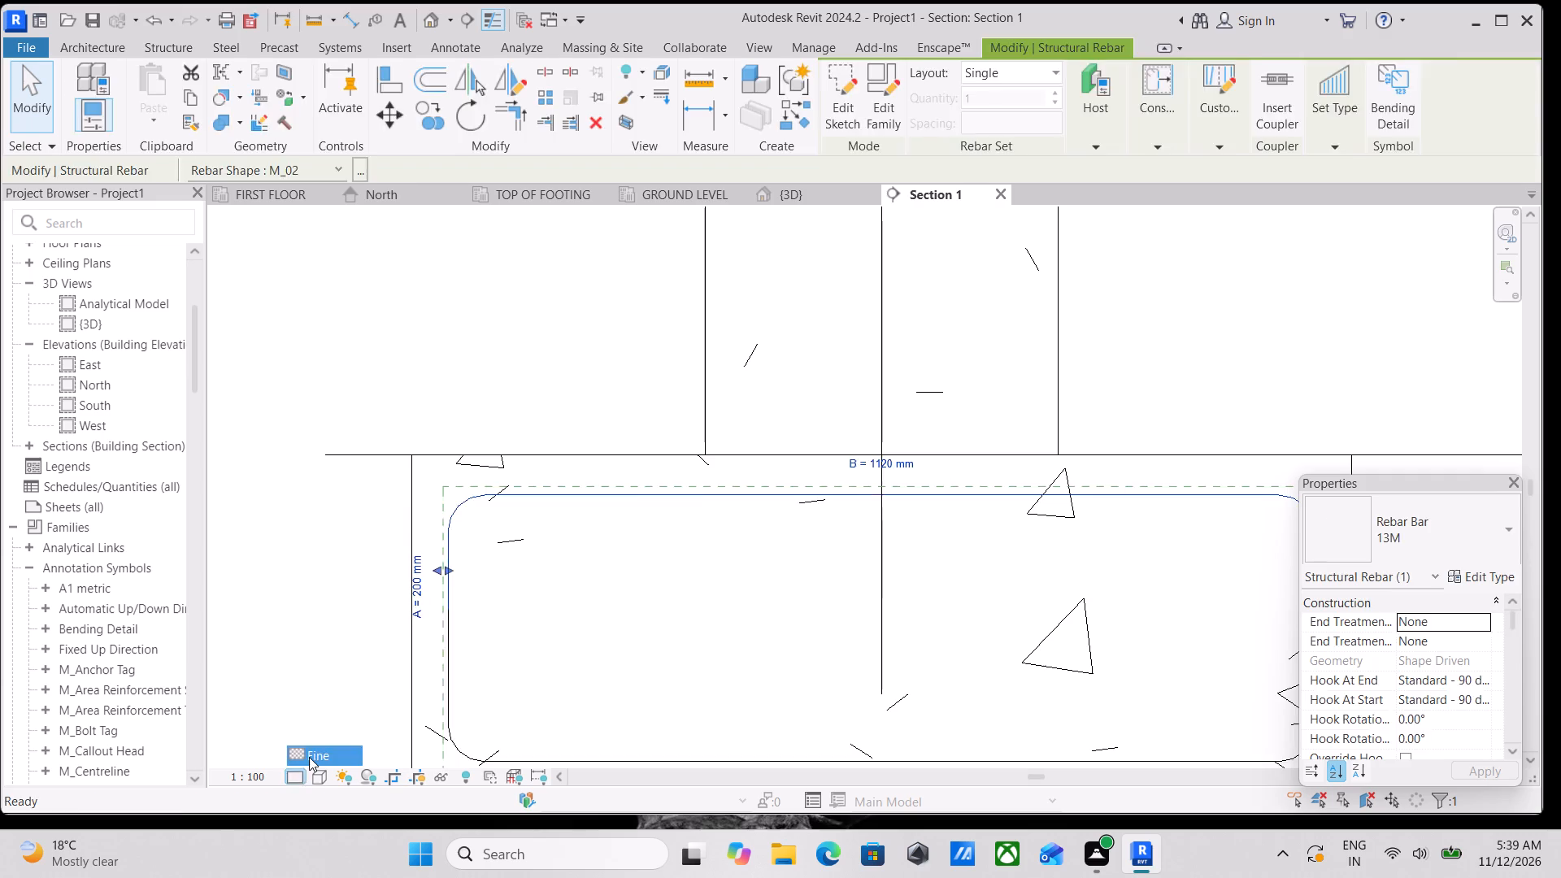
Turn the footing's bottom M_02 bar into a rebar set with the Maximum Spacing layout at 120 mm.
{"action": "scroll", "coordinate": [559, 685], "scroll_direction": "down", "scroll_amount": 1}
{"action": "middle_click_drag", "start_coordinate": [555, 680], "coordinate": [540, 590]}
{"action": "left_click", "coordinate": [730, 669]}
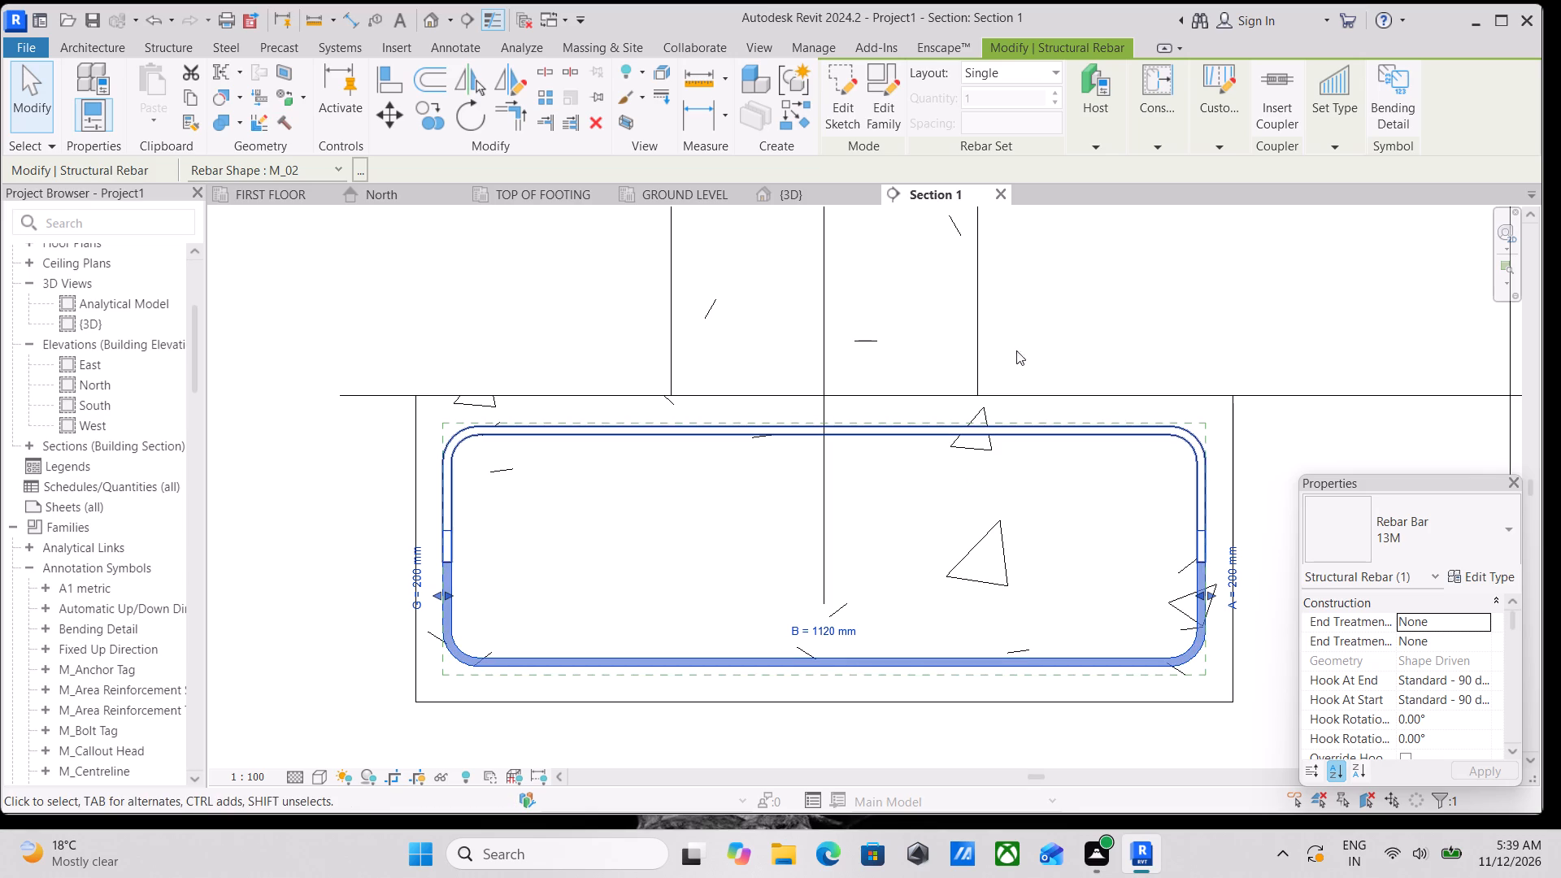
{"action": "left_click", "coordinate": [1025, 81]}
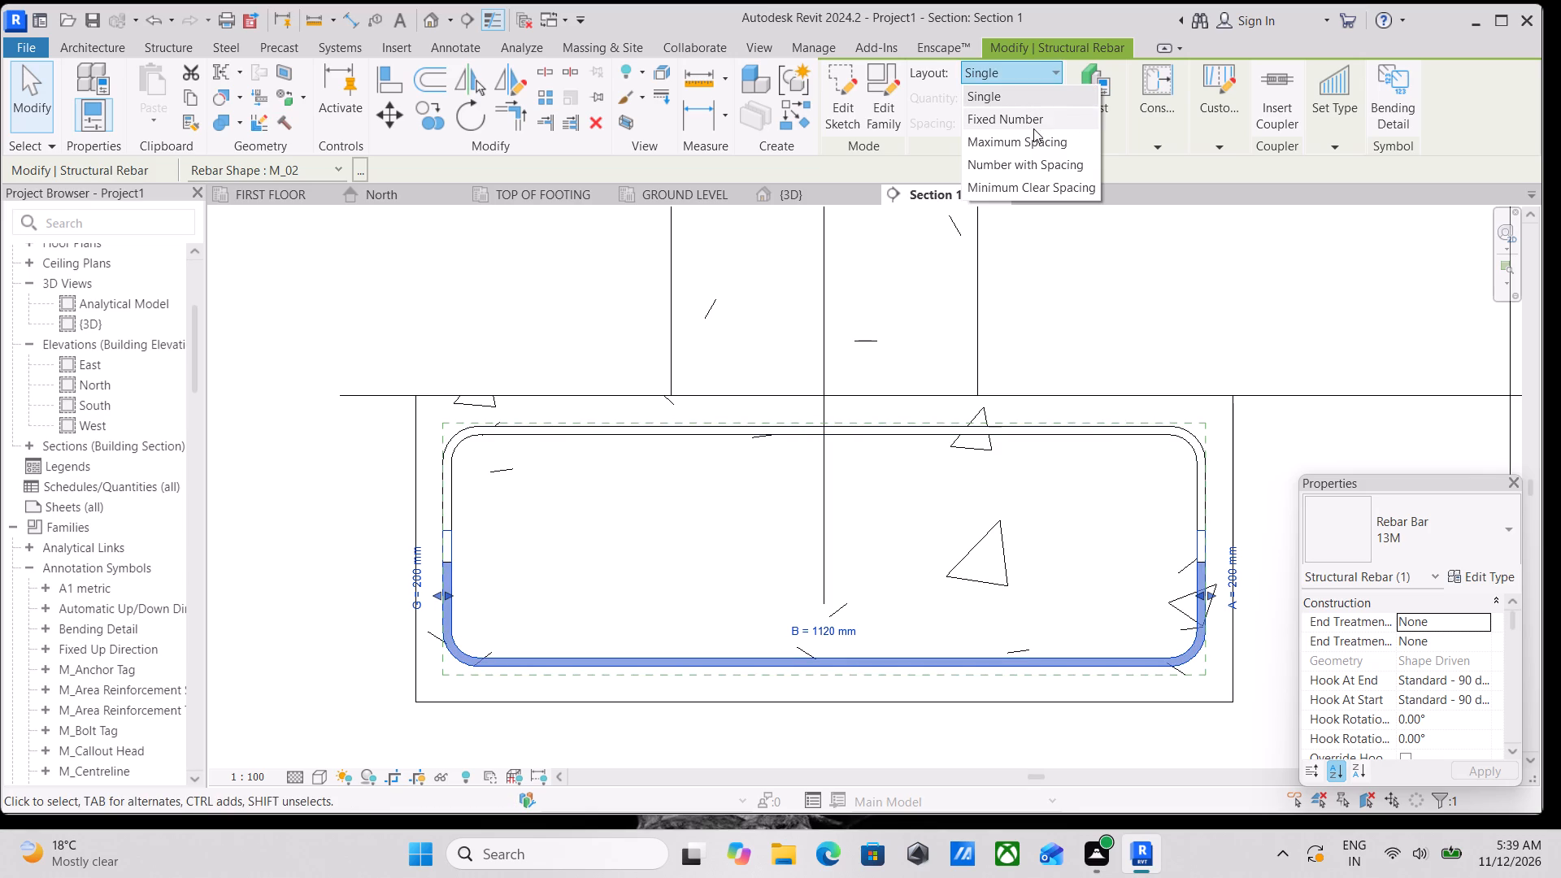
{"action": "left_click", "coordinate": [1033, 135]}
{"action": "left_click_drag", "start_coordinate": [1068, 117], "coordinate": [1064, 117]}
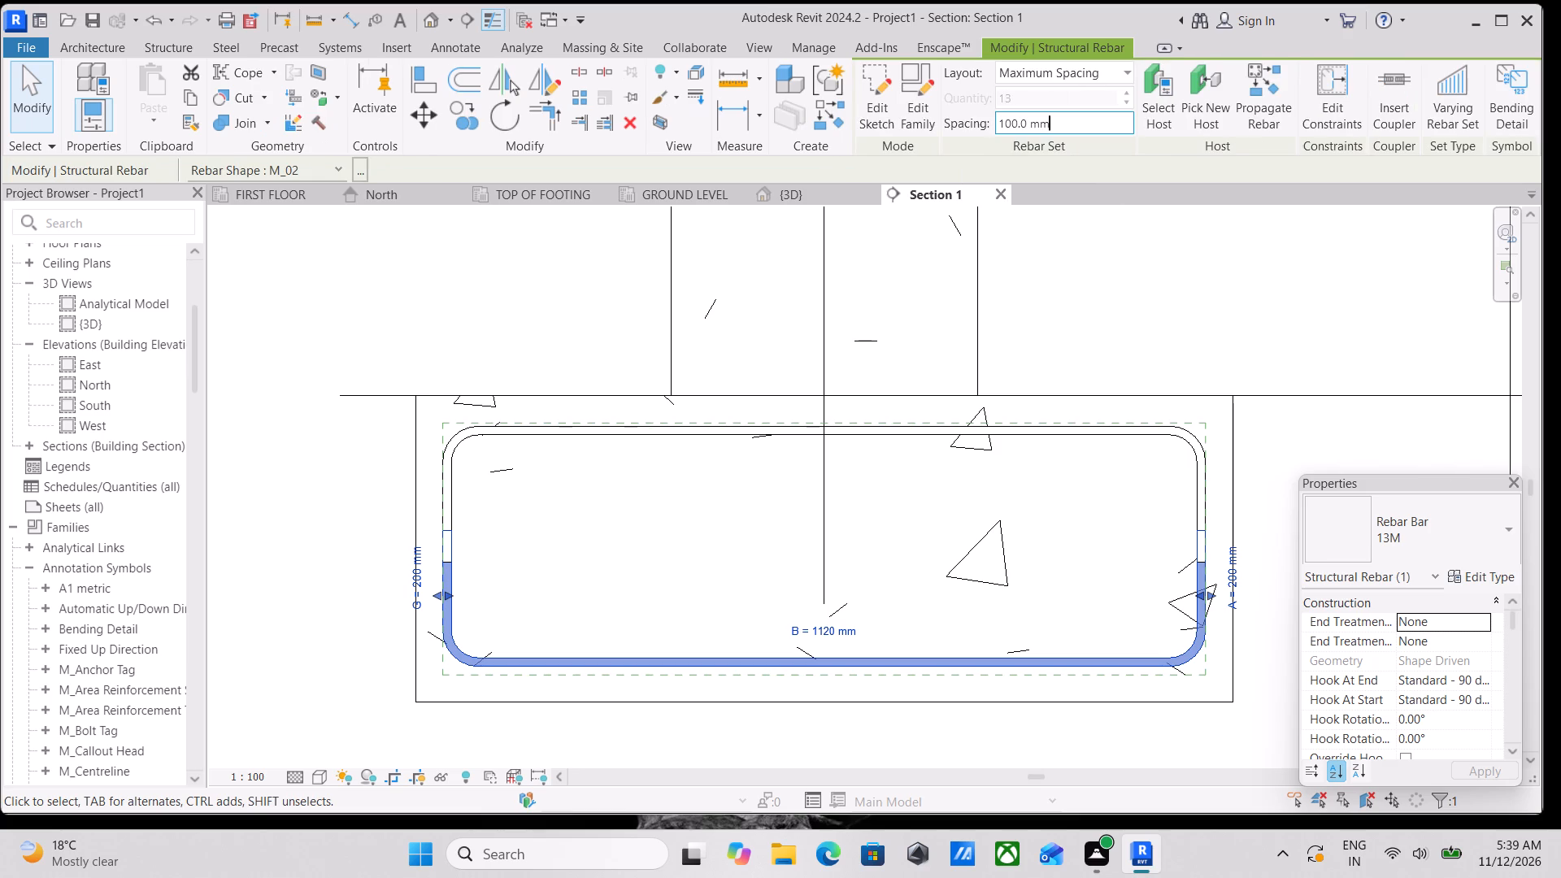
{"action": "left_click_drag", "start_coordinate": [1064, 117], "coordinate": [950, 125]}
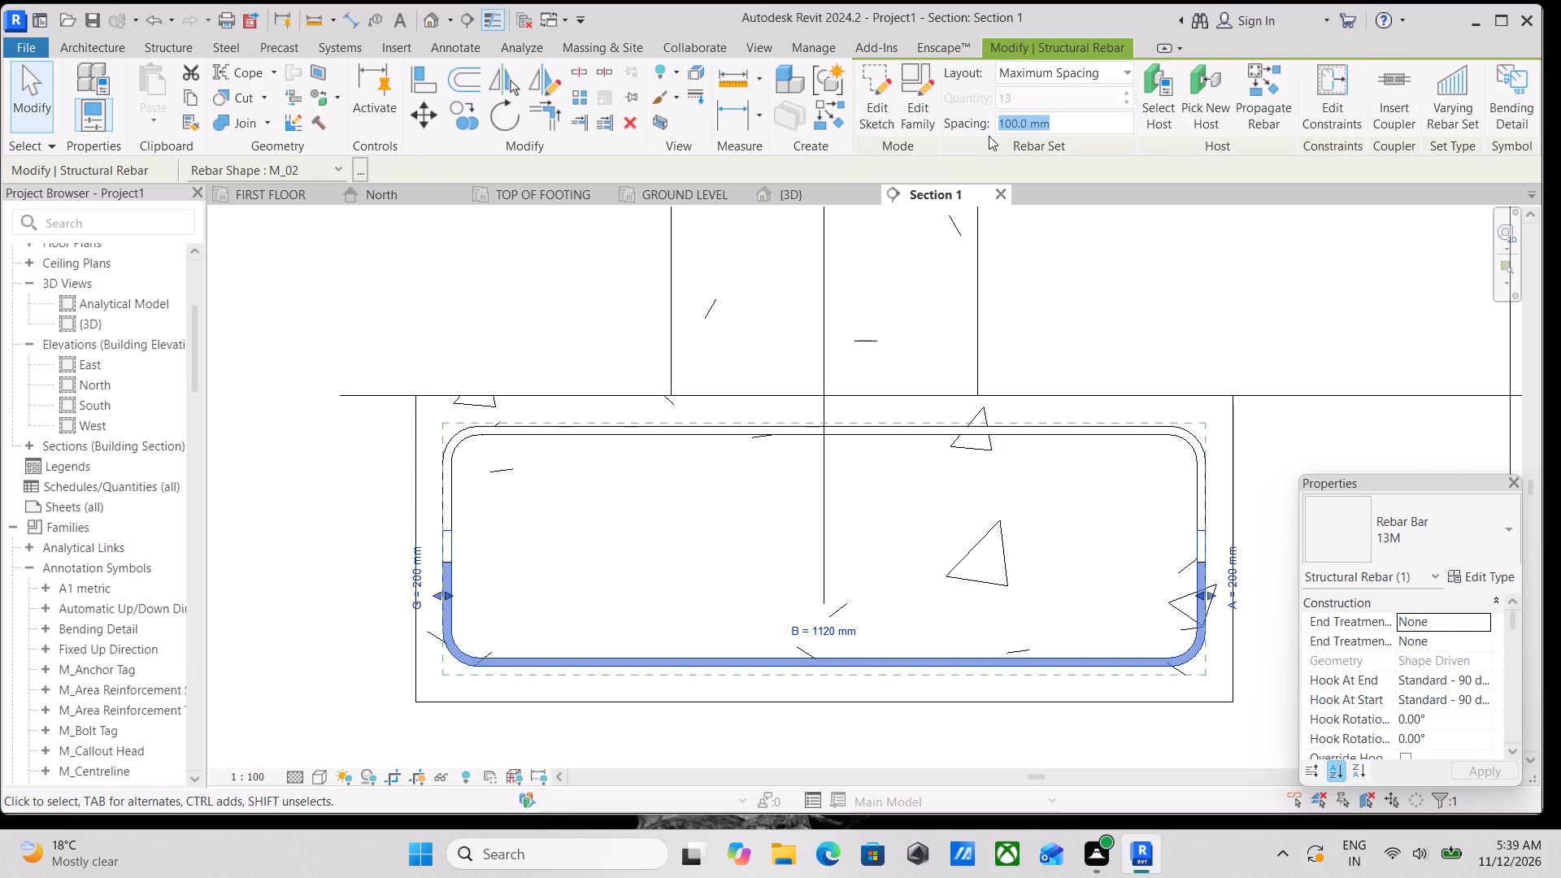
{"action": "type", "text": "12"}
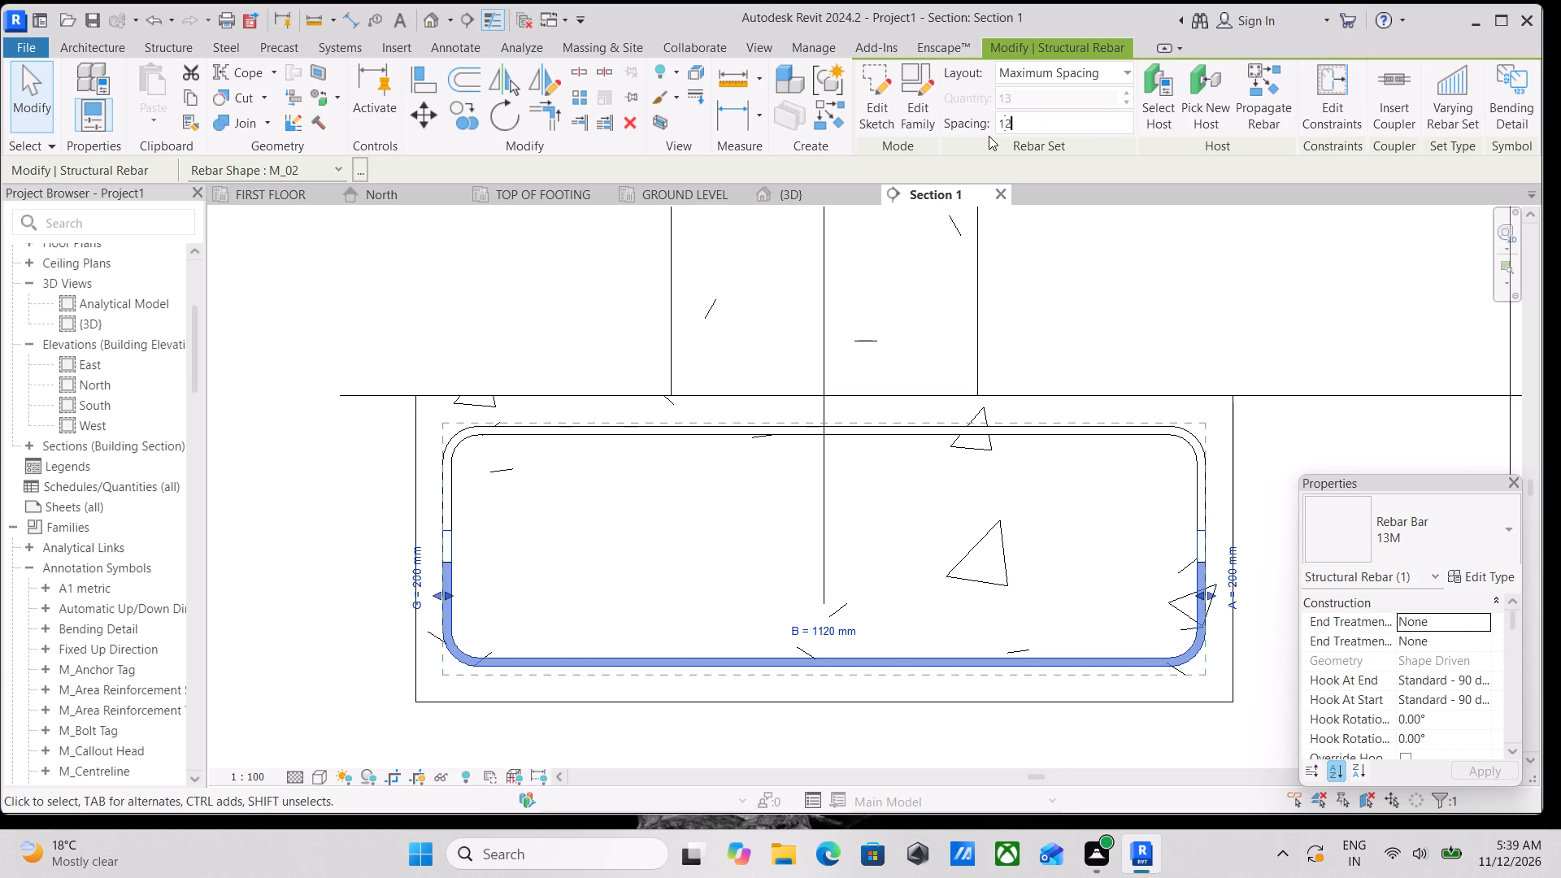
{"action": "type", "text": "0M"}
{"action": "key", "text": "BackSpace"}
{"action": "key", "text": "m"}
{"action": "key", "text": "m"}
{"action": "key", "text": "Return"}
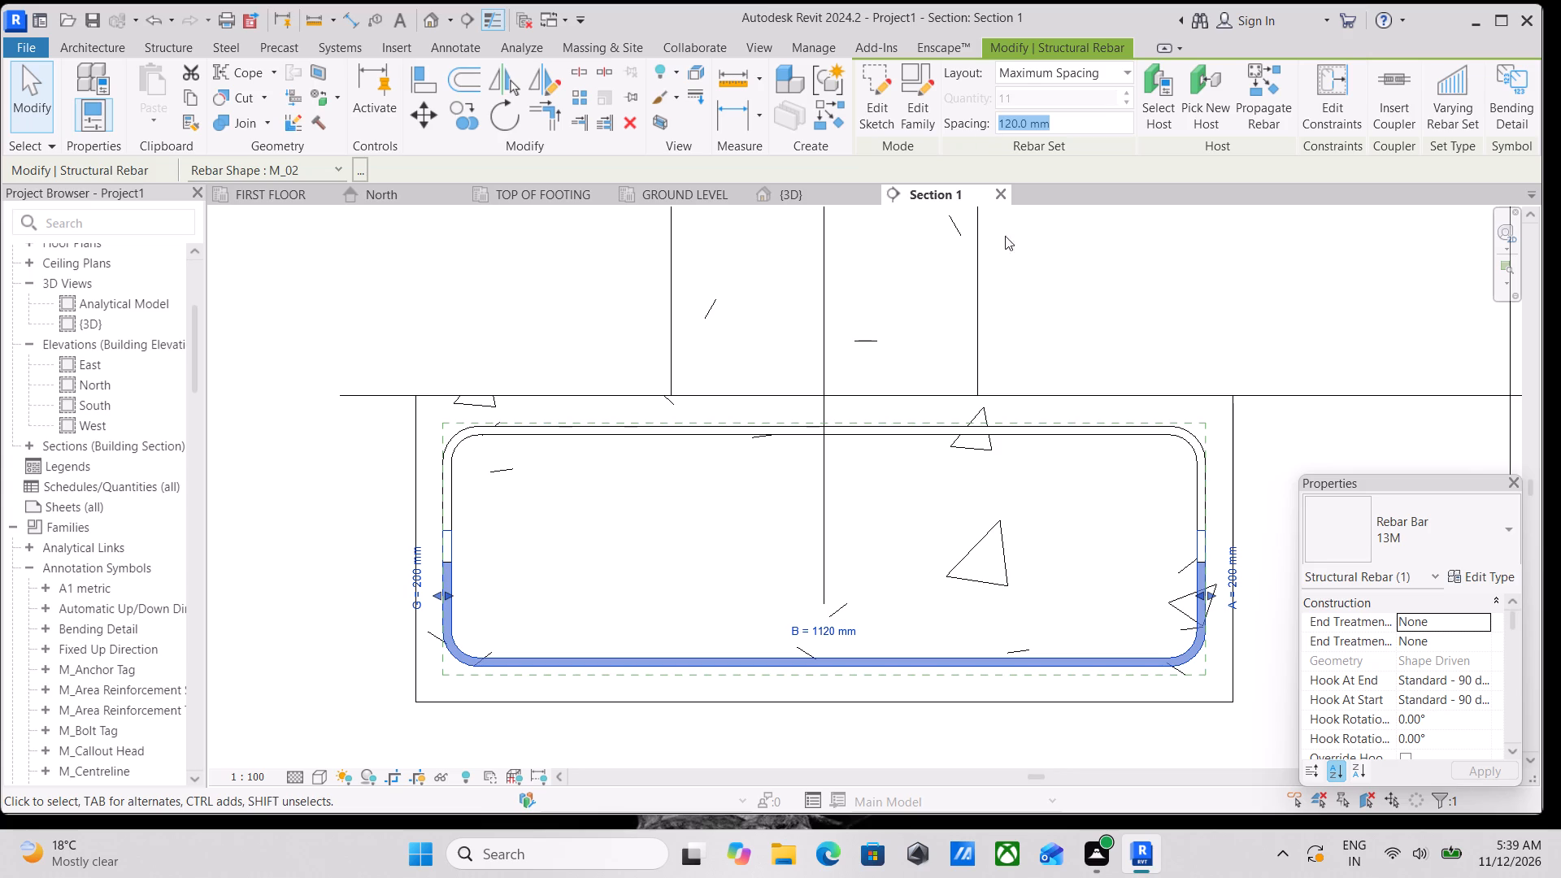
Apply the Maximum Spacing layout at 120 mm to the footing's top M_02 bar.
{"action": "left_click", "coordinate": [1044, 425]}
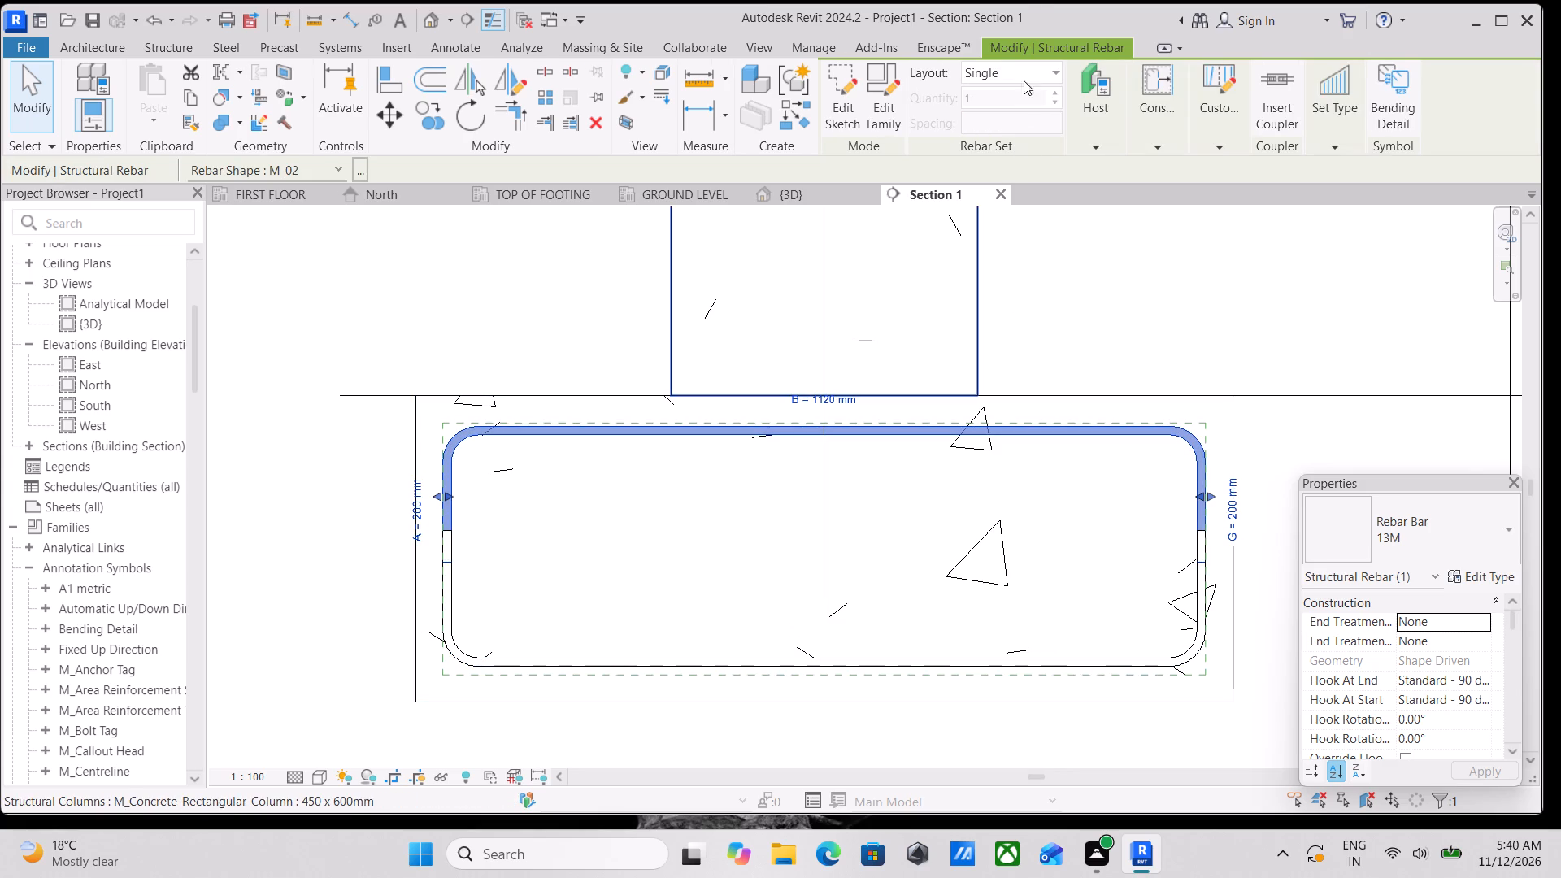
{"action": "left_click", "coordinate": [1034, 70]}
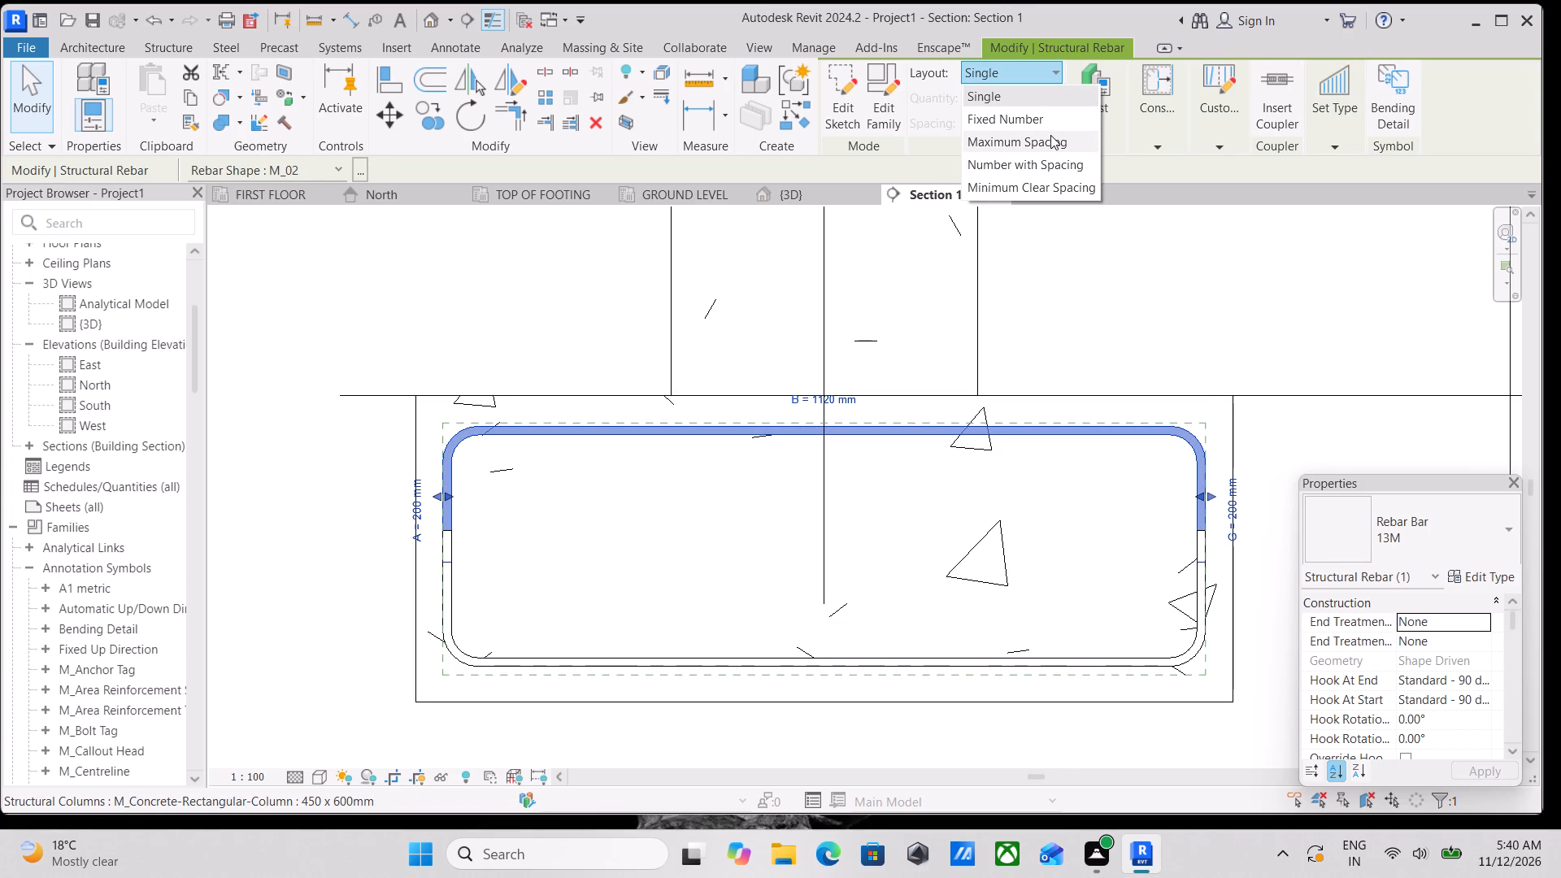
{"action": "left_click", "coordinate": [1050, 135]}
{"action": "left_click_drag", "start_coordinate": [1070, 123], "coordinate": [963, 124]}
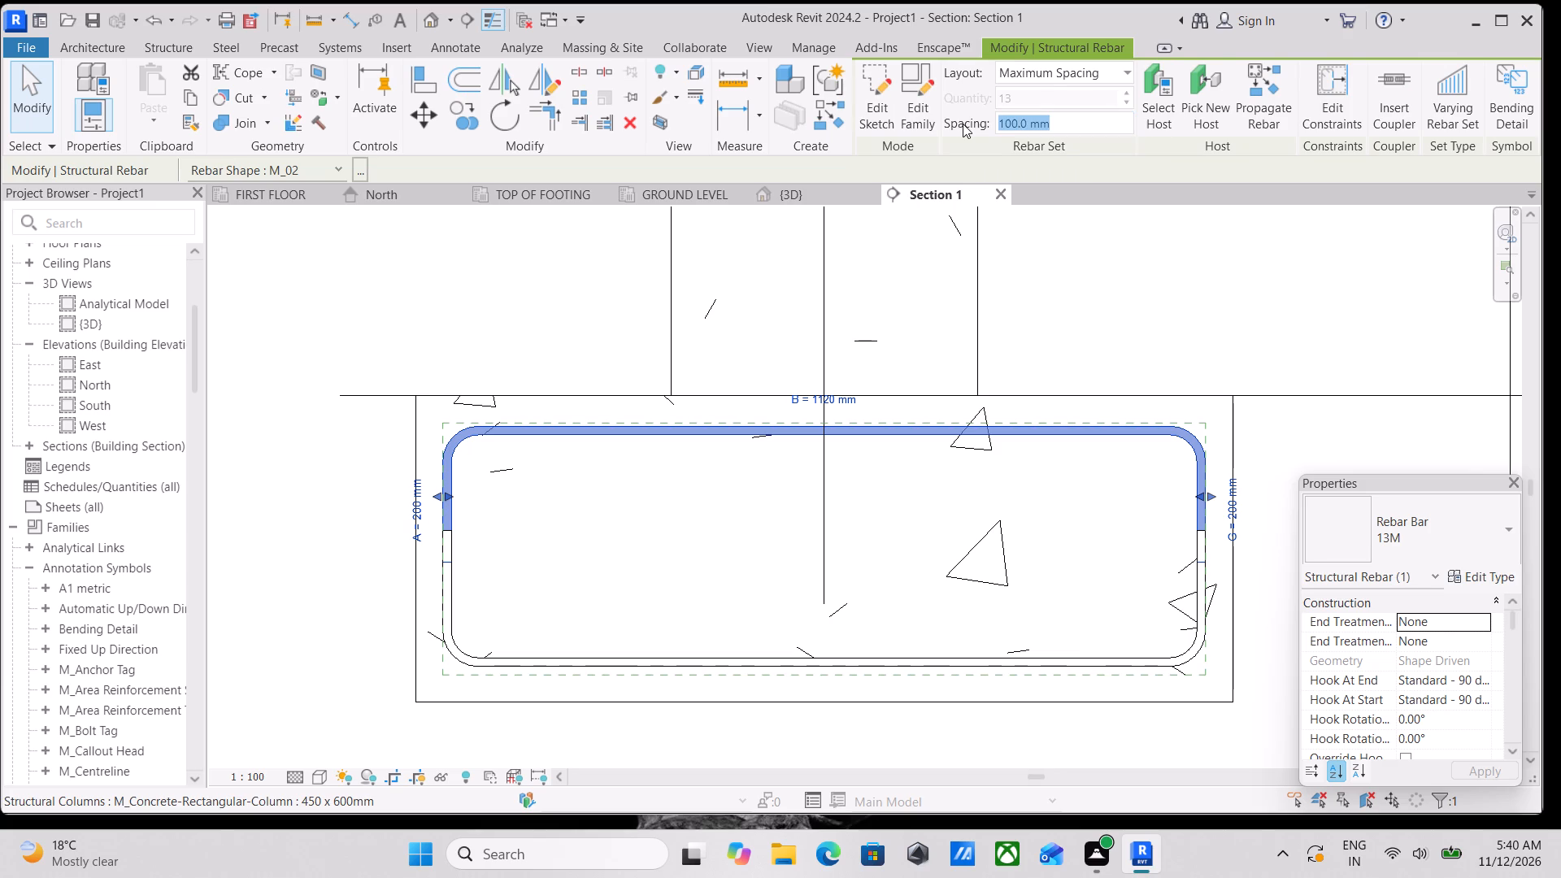
{"action": "type", "text": "120"}
{"action": "type", "text": "MM"}
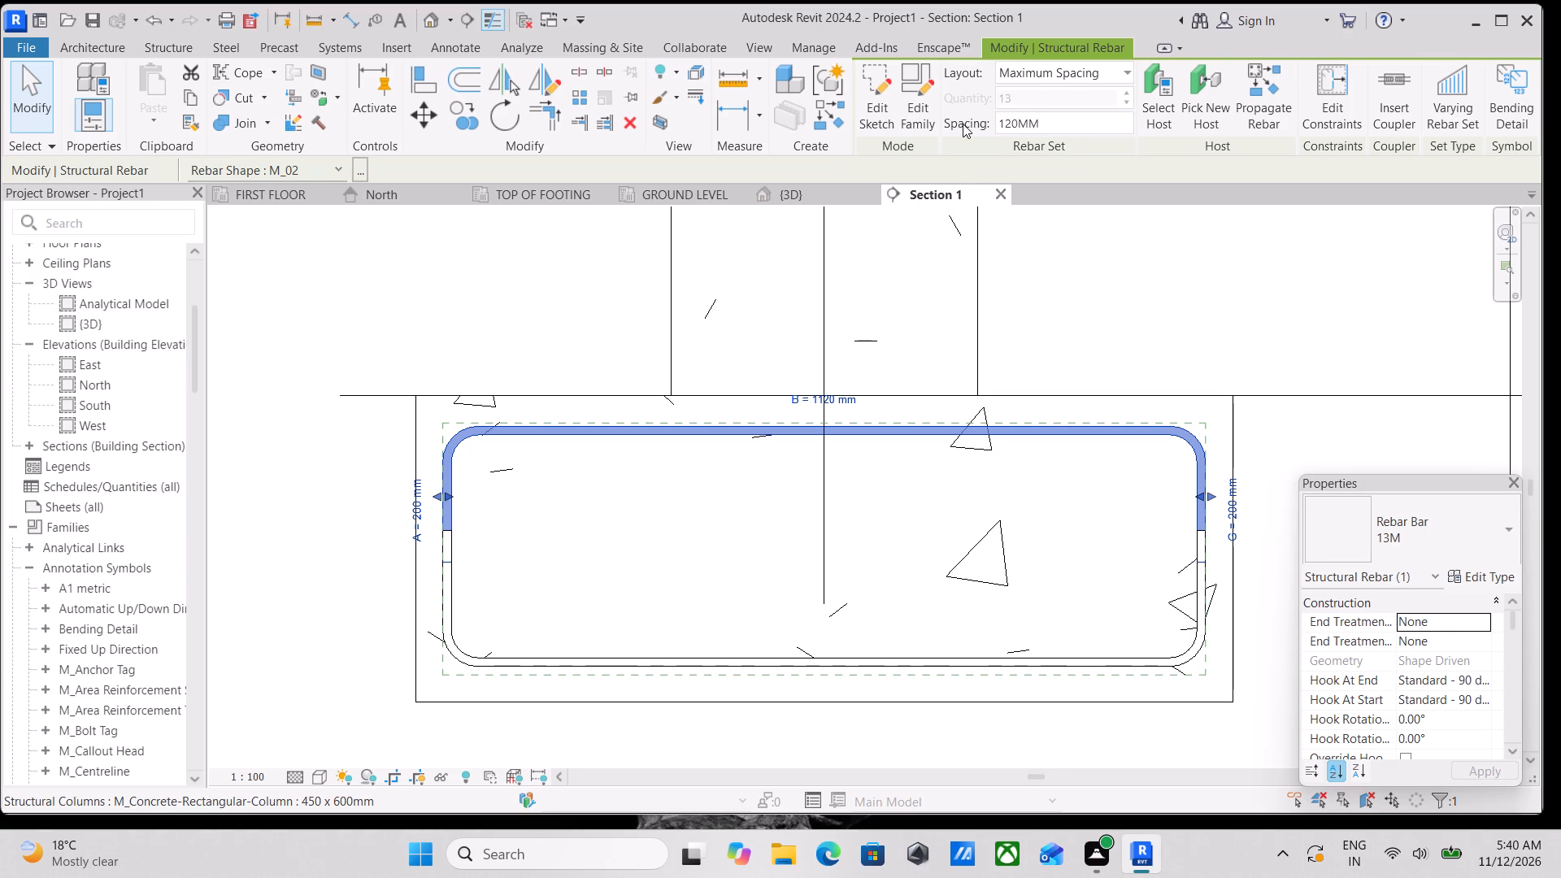
{"action": "key", "text": "Return"}
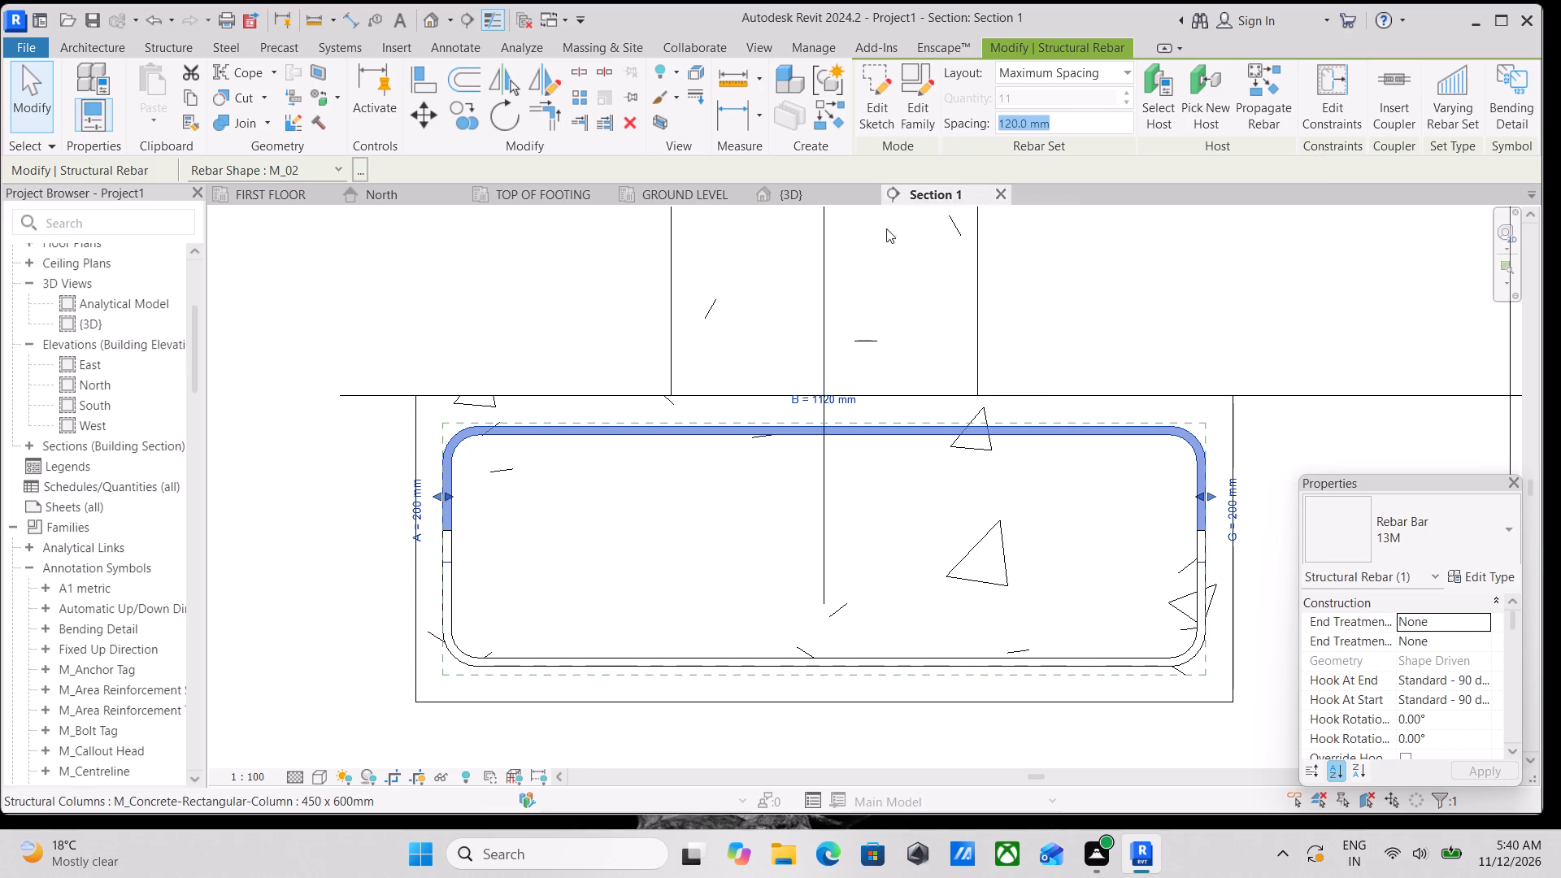
Move the top bar's left leg inward from the cover, shortening segment B to about 1080 mm.
{"action": "scroll", "coordinate": [1046, 469], "scroll_direction": "up", "scroll_amount": 1}
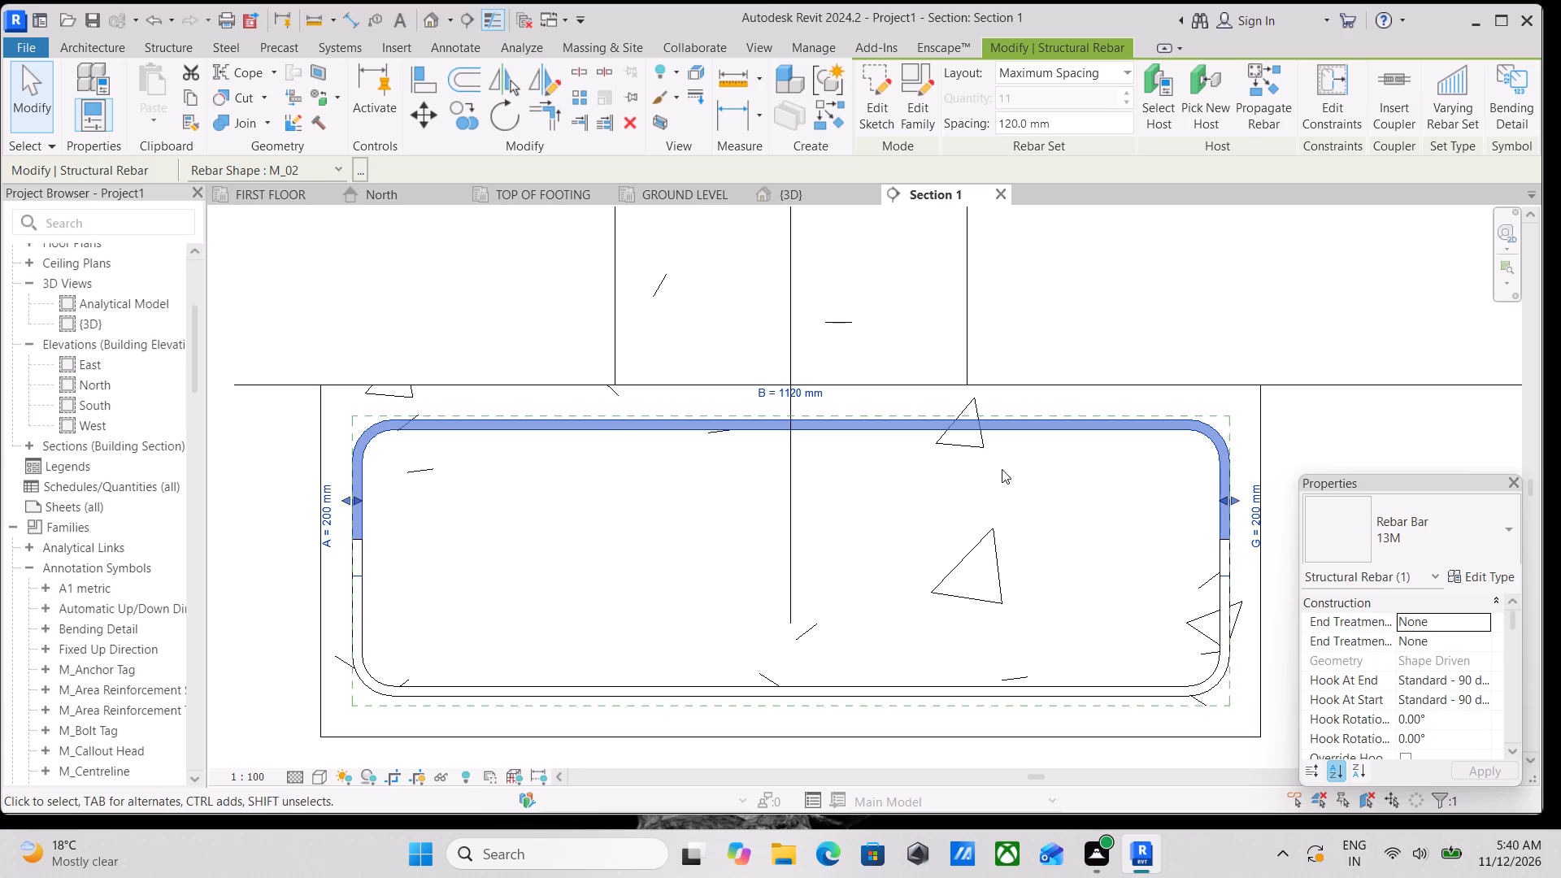
{"action": "middle_click_drag", "start_coordinate": [944, 536], "coordinate": [994, 500]}
{"action": "scroll", "coordinate": [354, 485], "scroll_direction": "up", "scroll_amount": 3}
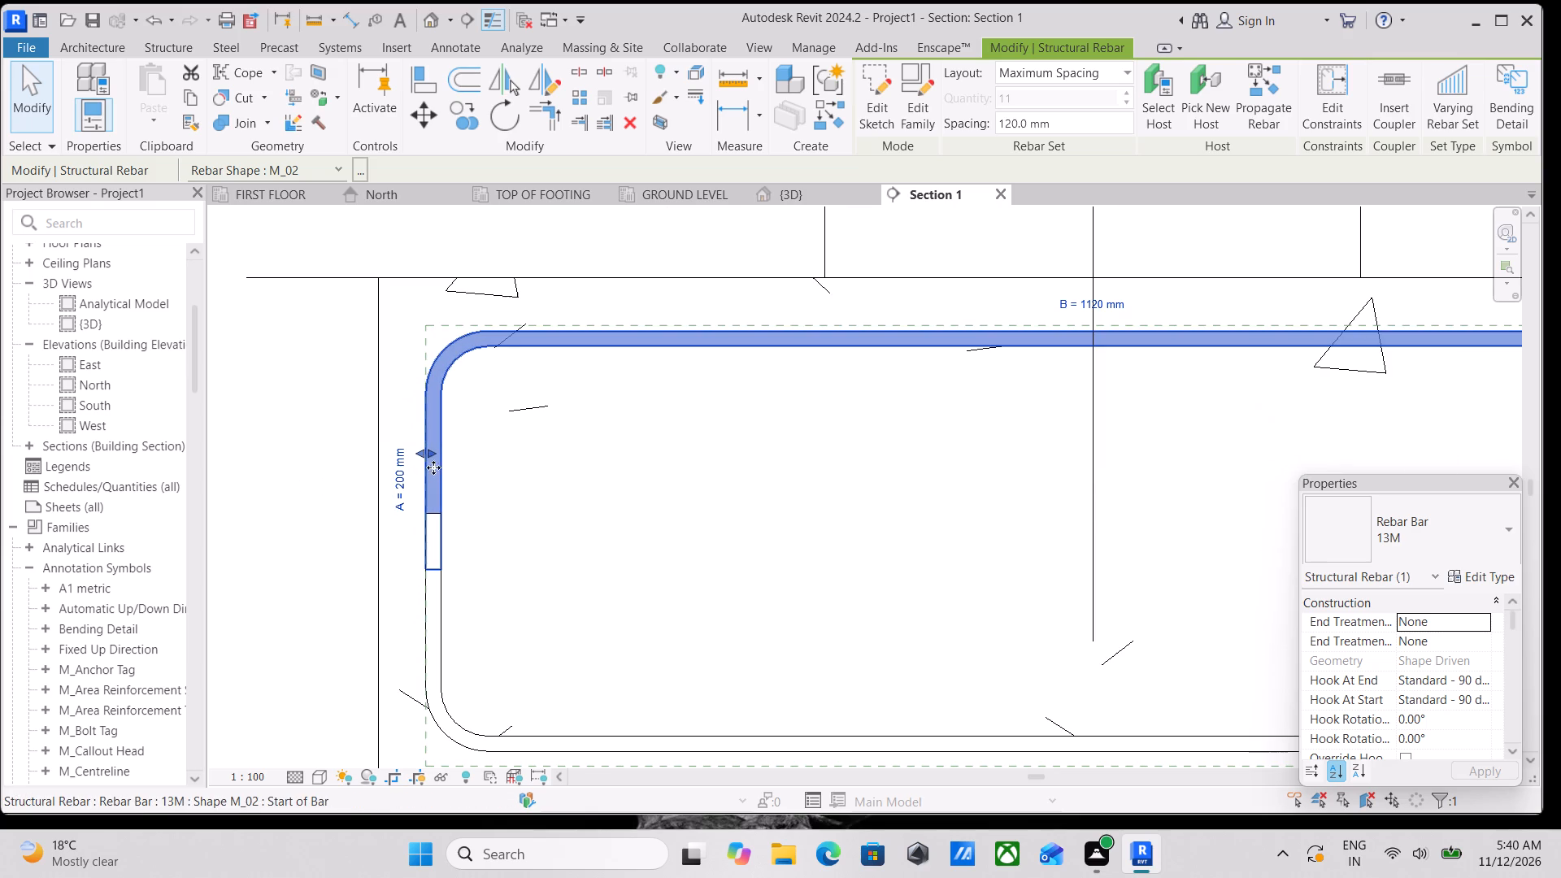
{"action": "left_click_drag", "start_coordinate": [433, 455], "coordinate": [436, 455]}
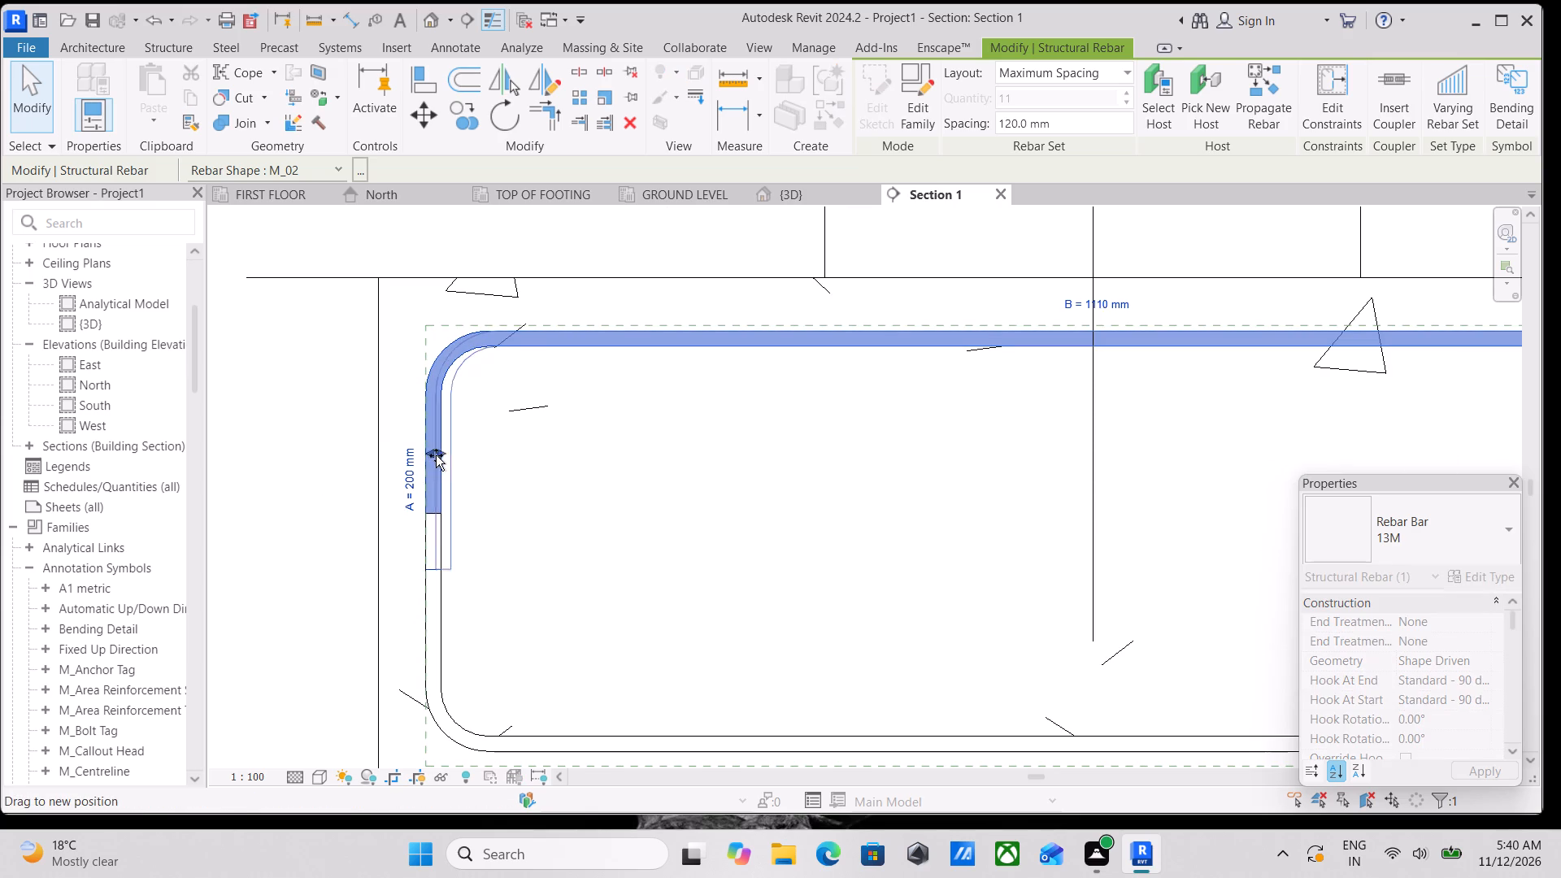
{"action": "left_click_drag", "start_coordinate": [436, 455], "coordinate": [470, 459]}
Move the top bar's right leg inward until segment B is about 1060 mm, clearing the bottom bar's legs, and clear the selection.
{"action": "scroll", "coordinate": [637, 480], "scroll_direction": "down", "scroll_amount": 2}
{"action": "middle_click_drag", "start_coordinate": [637, 480], "coordinate": [523, 475]}
{"action": "middle_click_drag", "start_coordinate": [807, 491], "coordinate": [494, 476]}
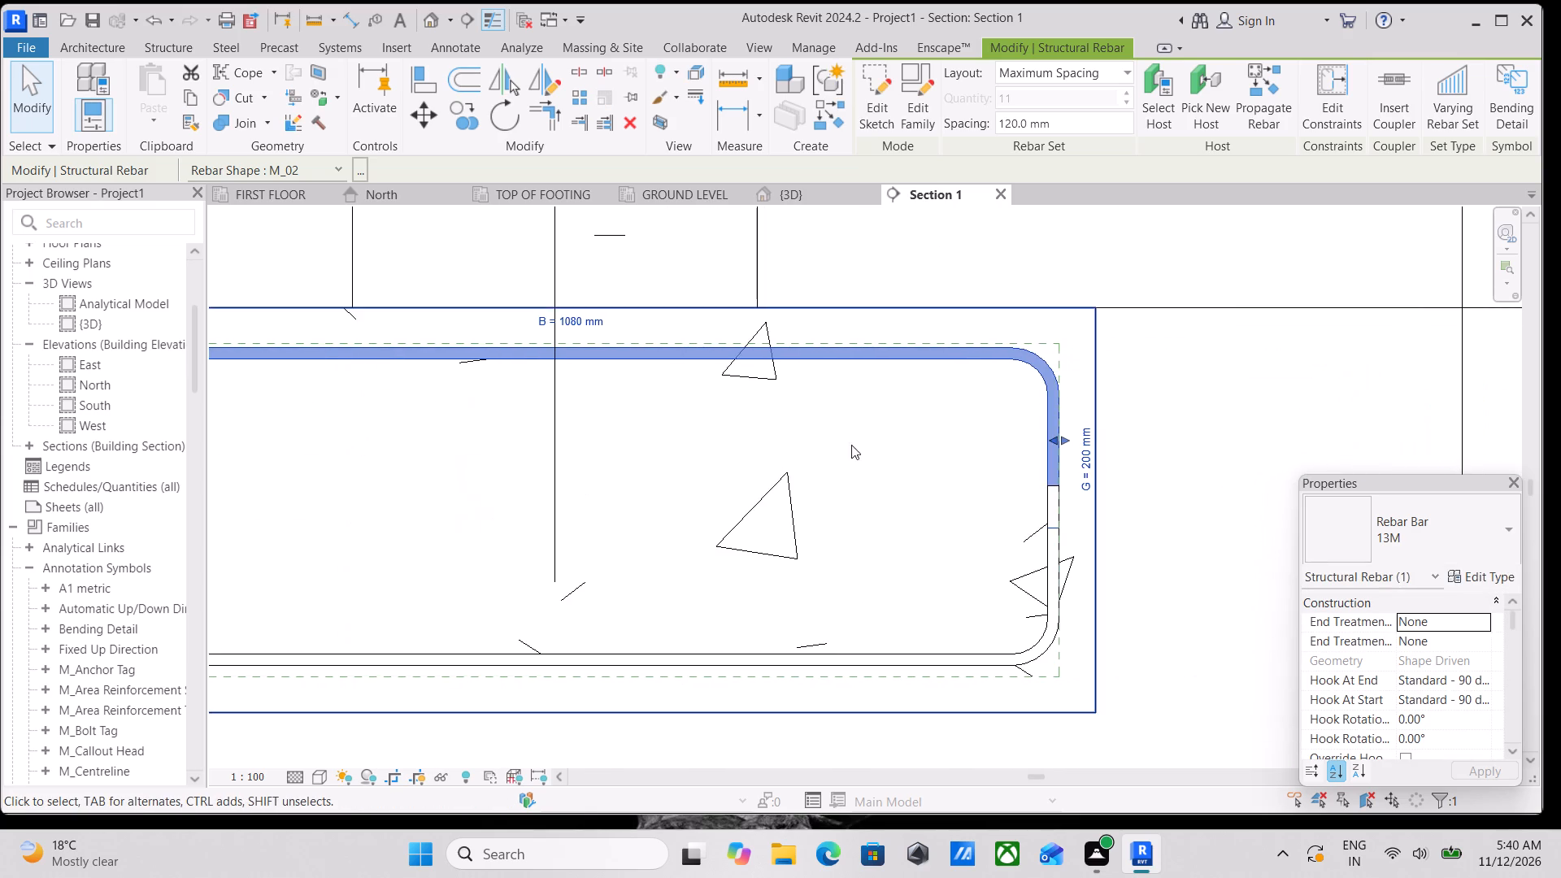
{"action": "scroll", "coordinate": [884, 441], "scroll_direction": "up", "scroll_amount": 1}
{"action": "left_click_drag", "start_coordinate": [1075, 440], "coordinate": [1072, 440]}
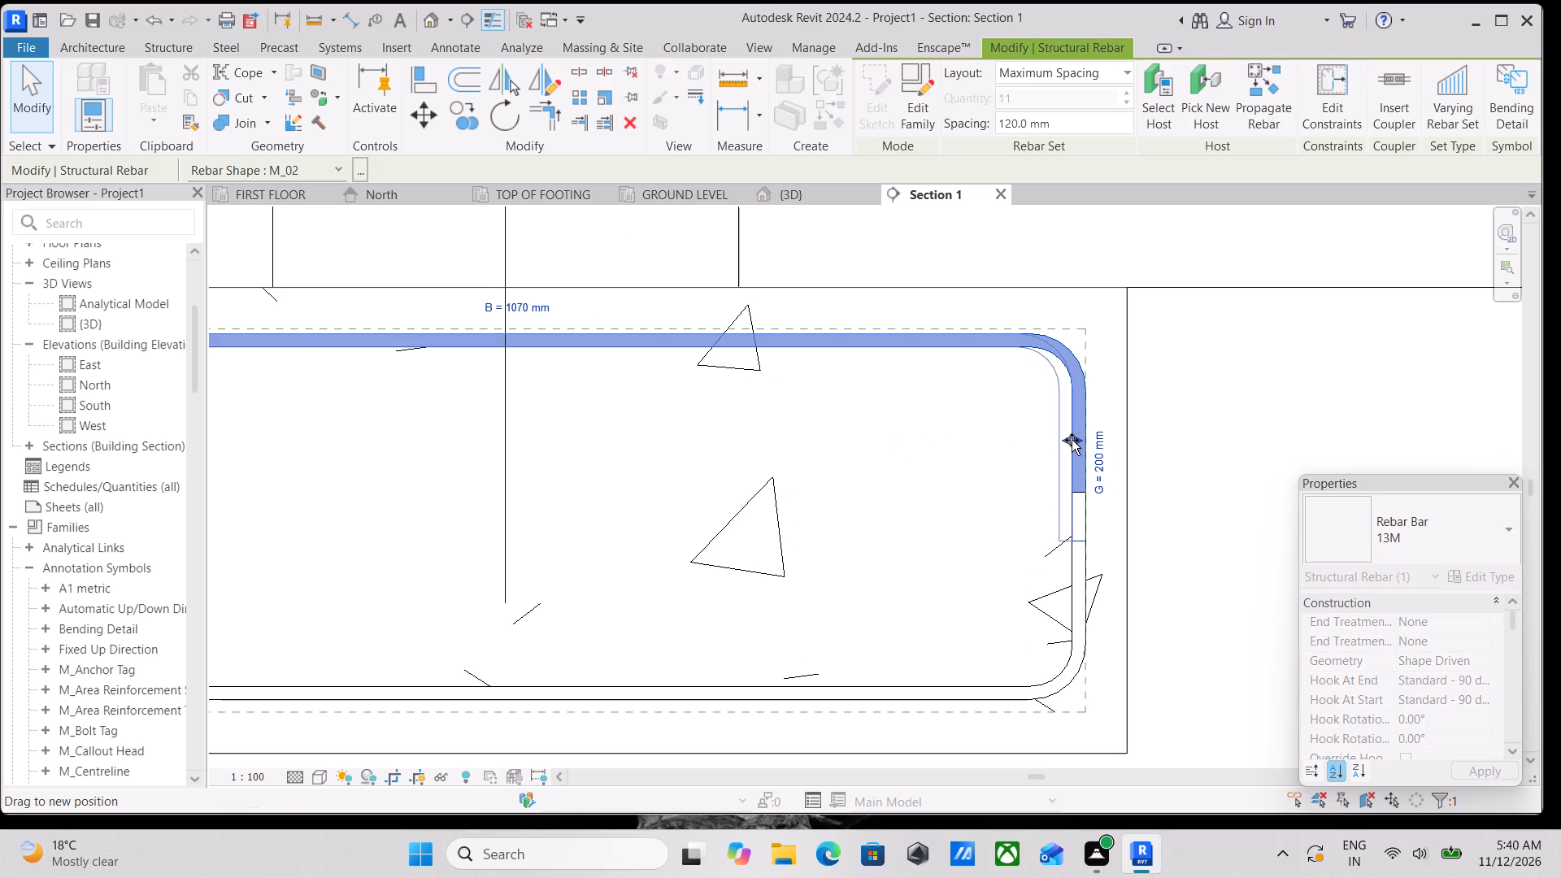
{"action": "left_click_drag", "start_coordinate": [1072, 440], "coordinate": [1063, 438]}
{"action": "scroll", "coordinate": [1060, 438], "scroll_direction": "down", "scroll_amount": 2}
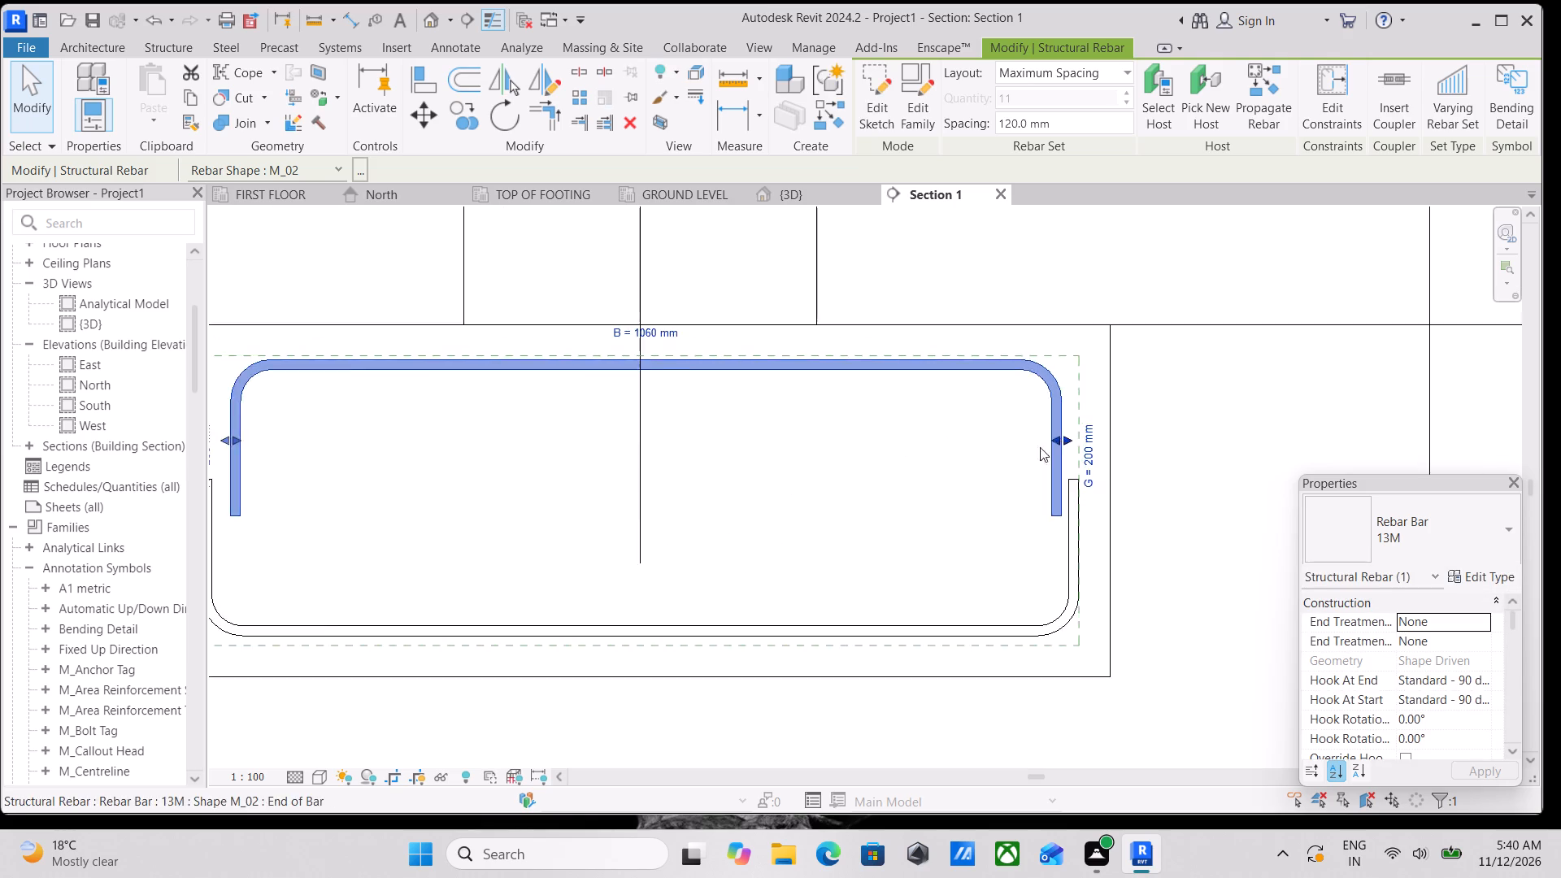
{"action": "scroll", "coordinate": [1040, 447], "scroll_direction": "down", "scroll_amount": 1}
{"action": "middle_click_drag", "start_coordinate": [953, 466], "coordinate": [1023, 441]}
{"action": "left_click", "coordinate": [919, 576]}
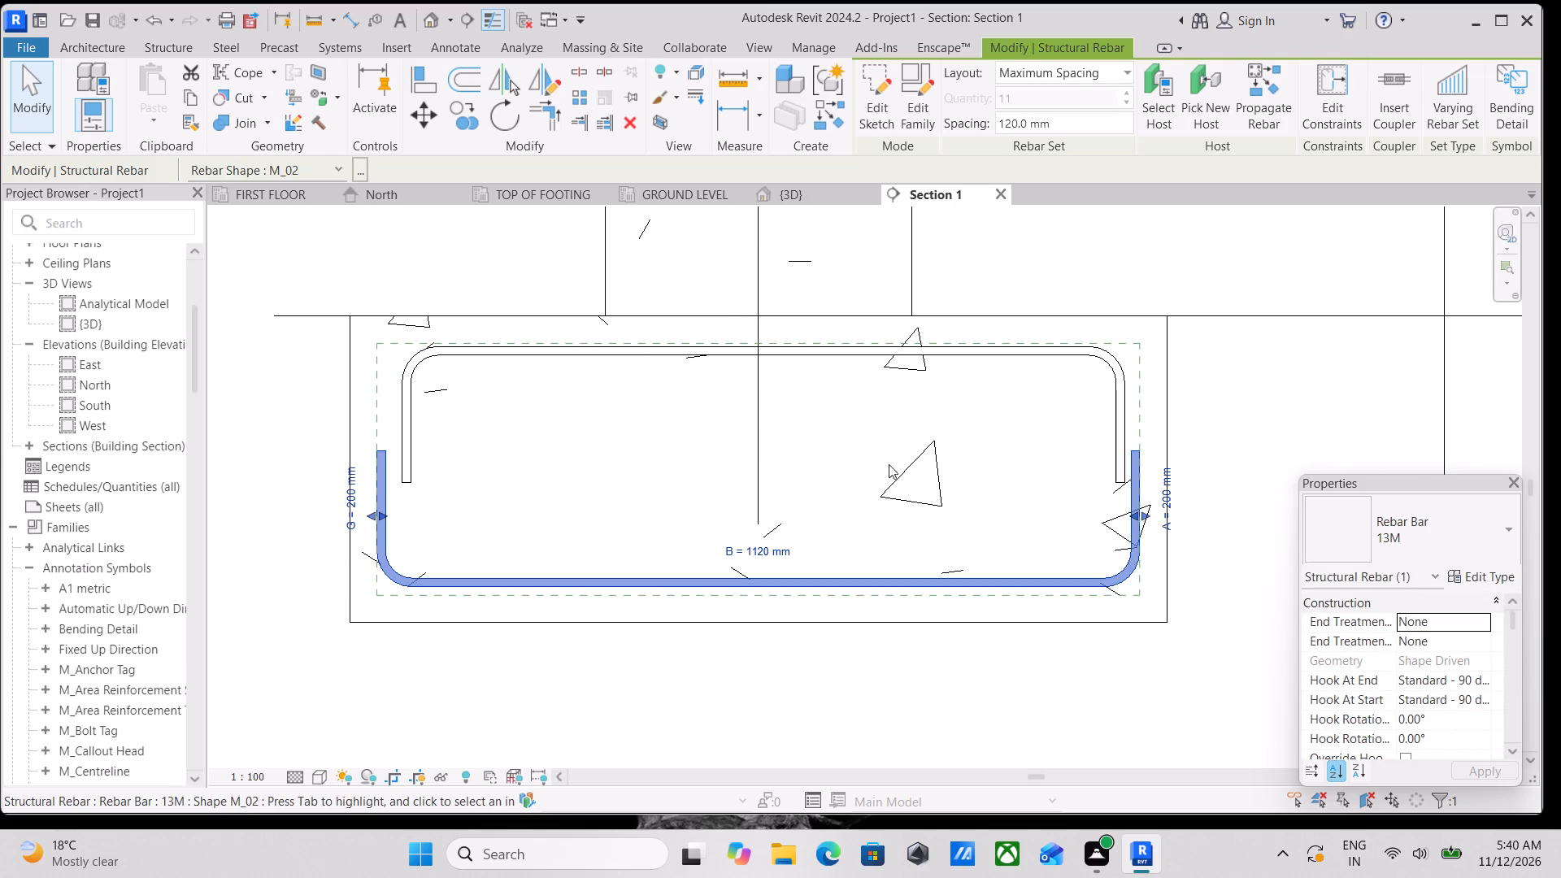
{"action": "middle_click_drag", "start_coordinate": [870, 431], "coordinate": [883, 441]}
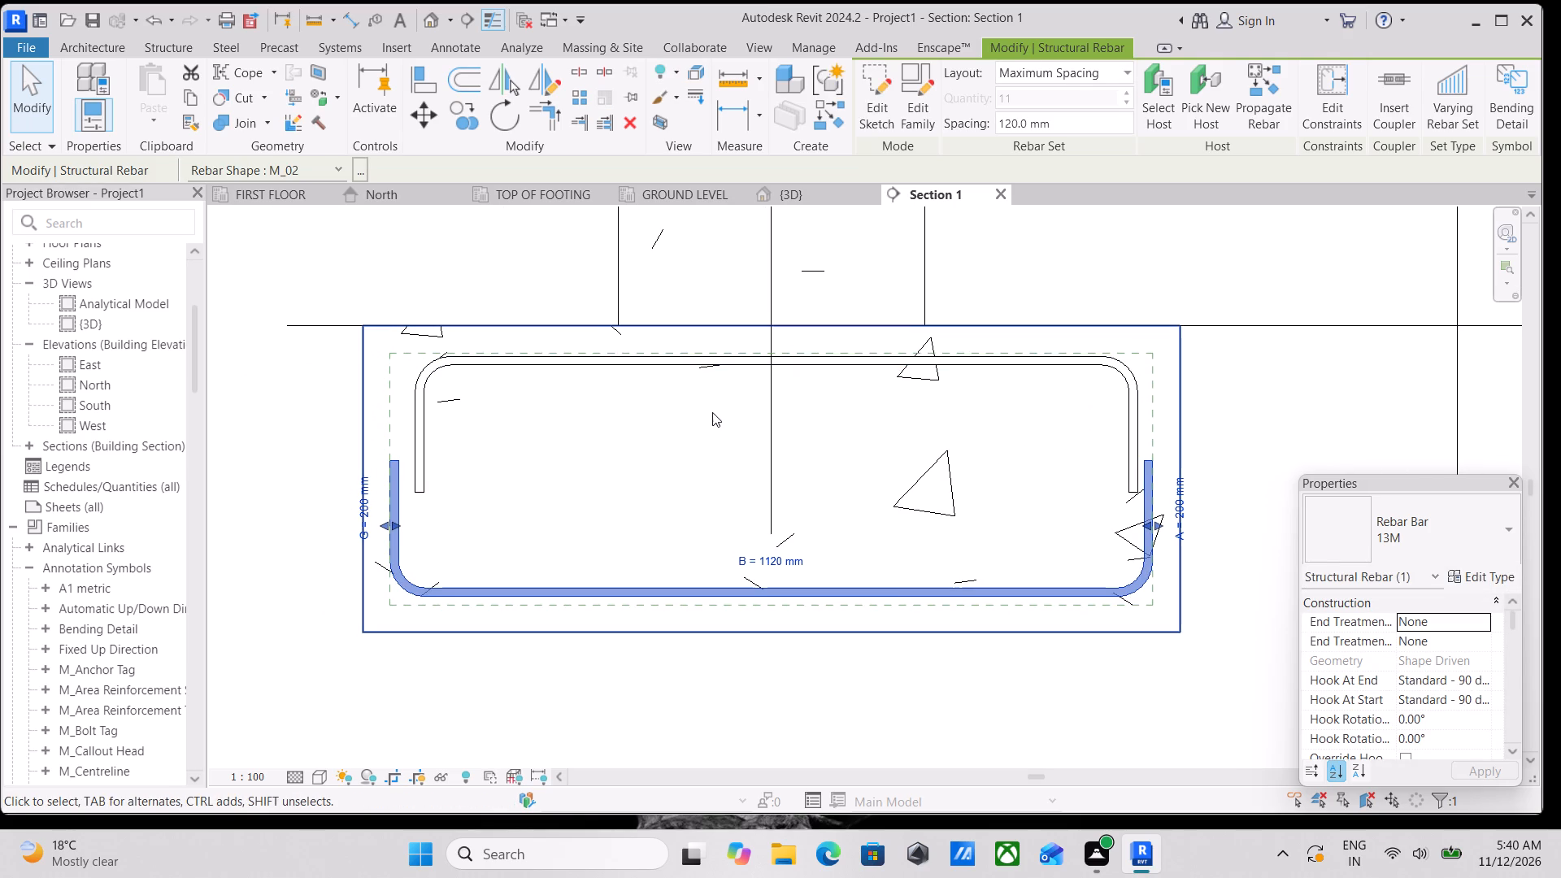
{"action": "key", "text": "Escape"}
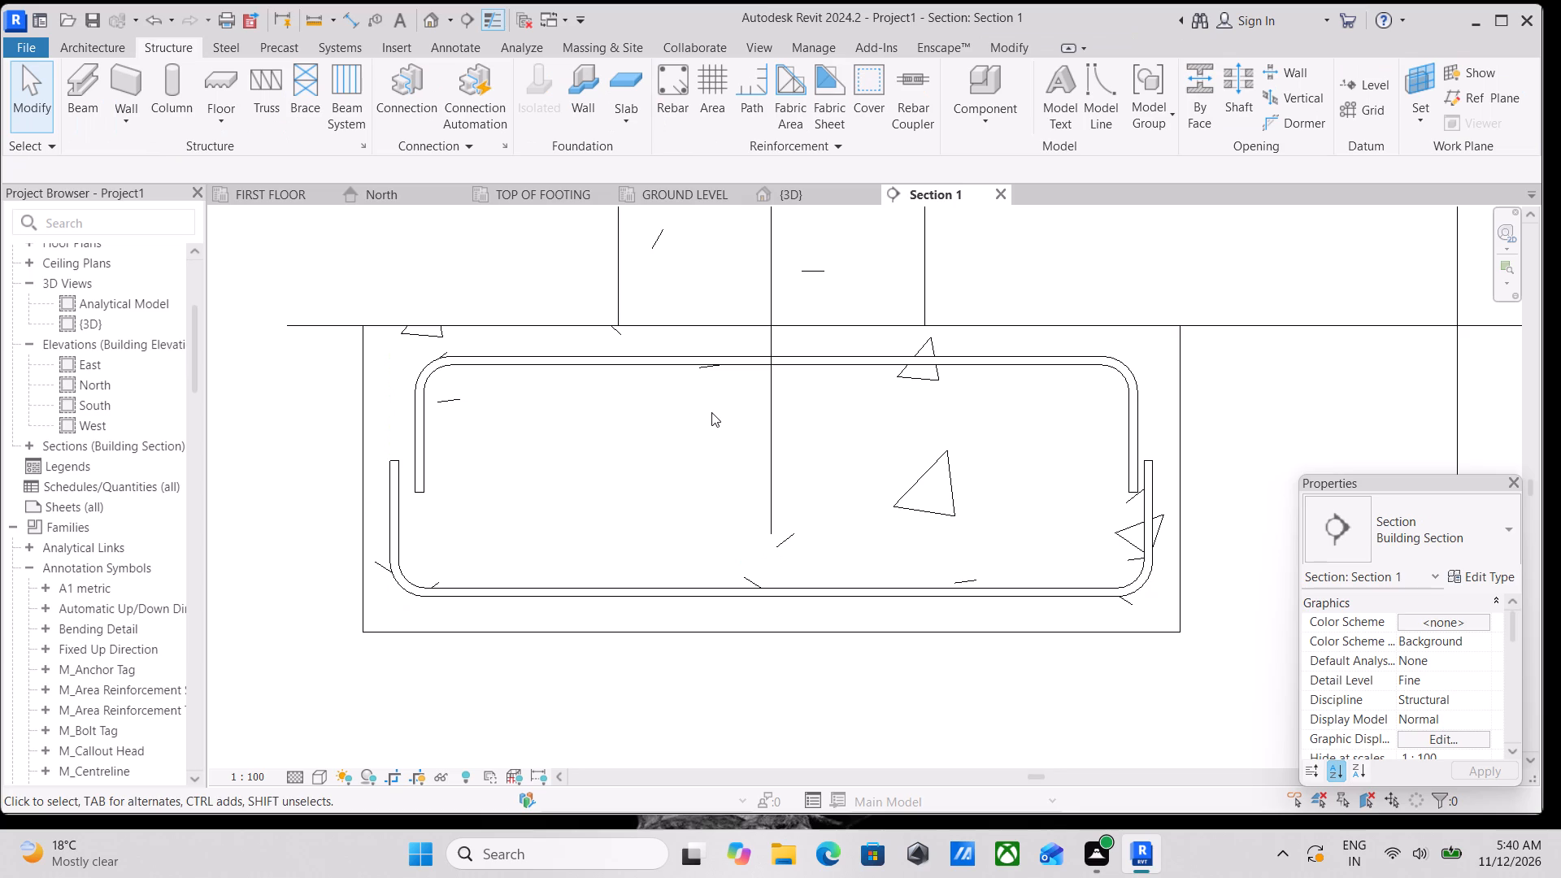
Place two 13M M_02 bars perpendicular to the section, under the top bar and above the bottom bar, about 138 and 167 mm from the footing's left side.
{"action": "left_click", "coordinate": [671, 72]}
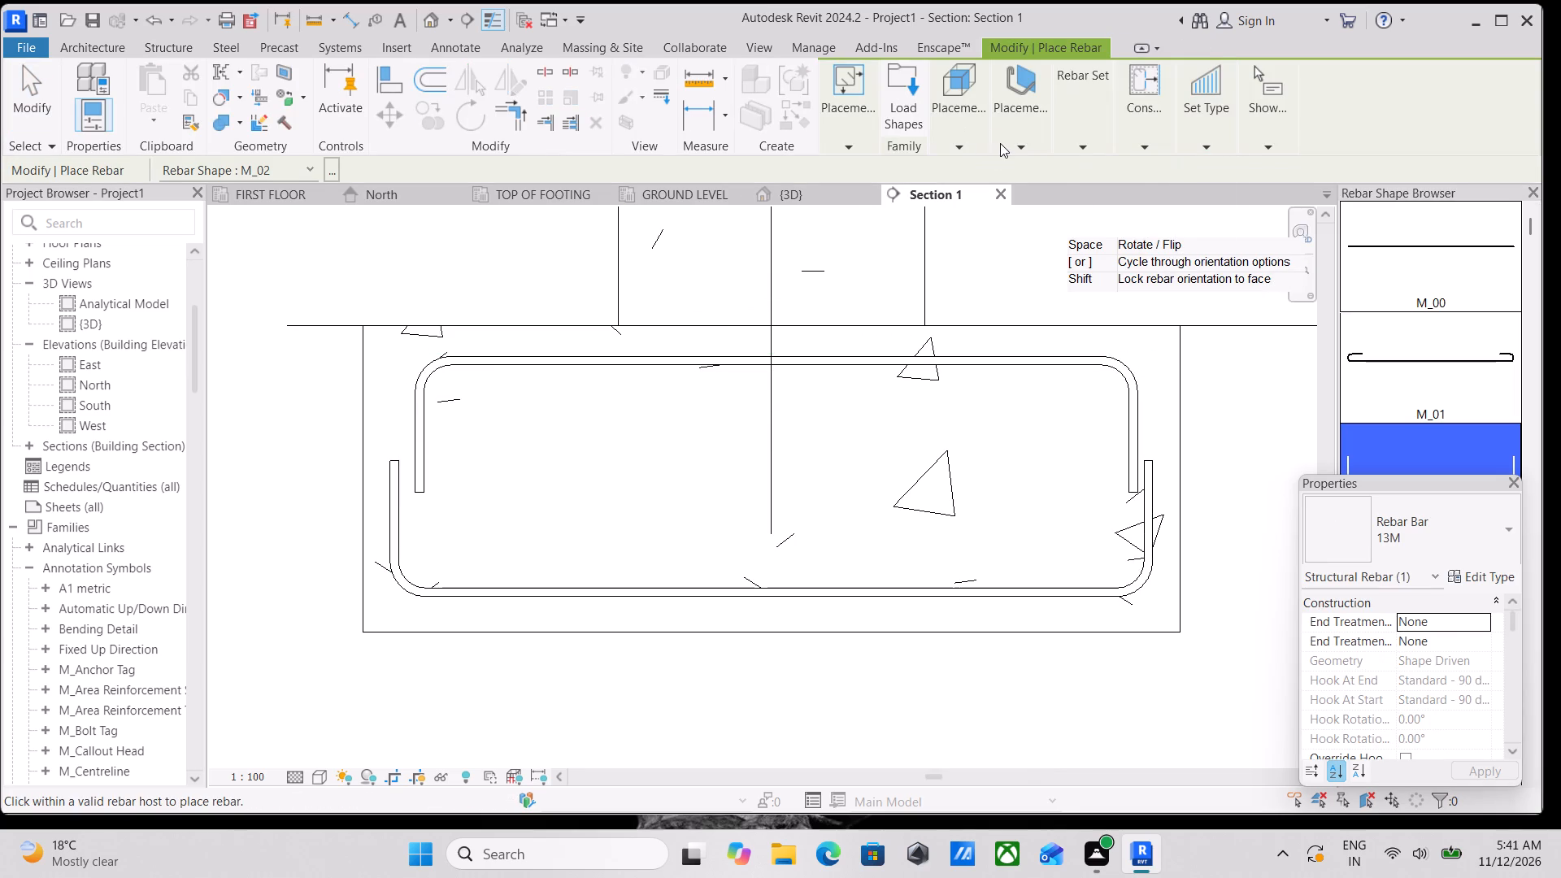
{"action": "left_click", "coordinate": [1000, 143]}
{"action": "left_click", "coordinate": [1137, 192]}
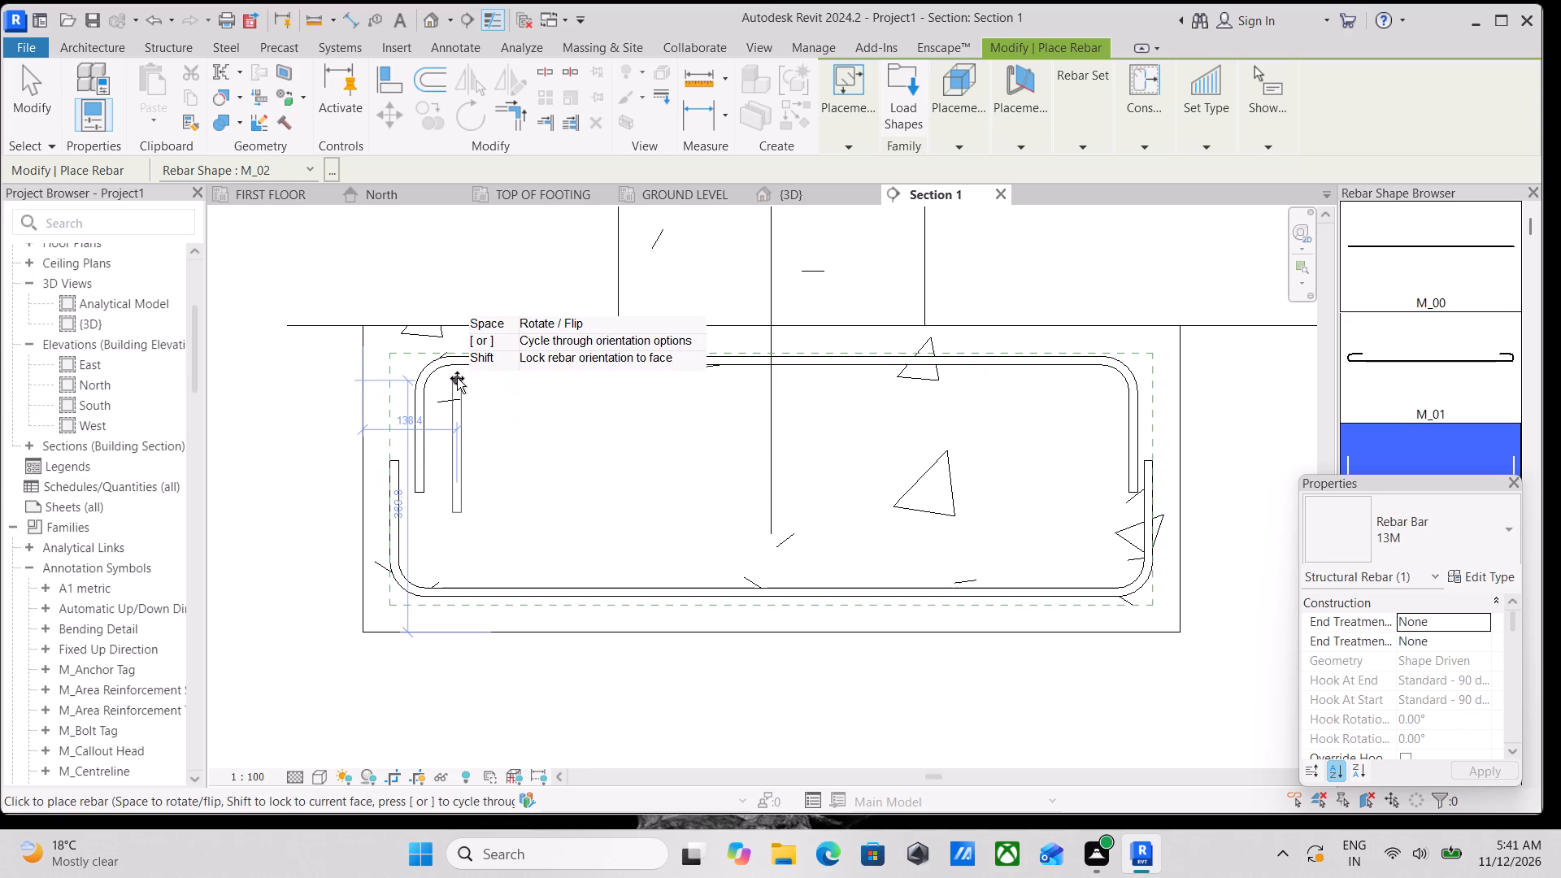
{"action": "left_click", "coordinate": [457, 374]}
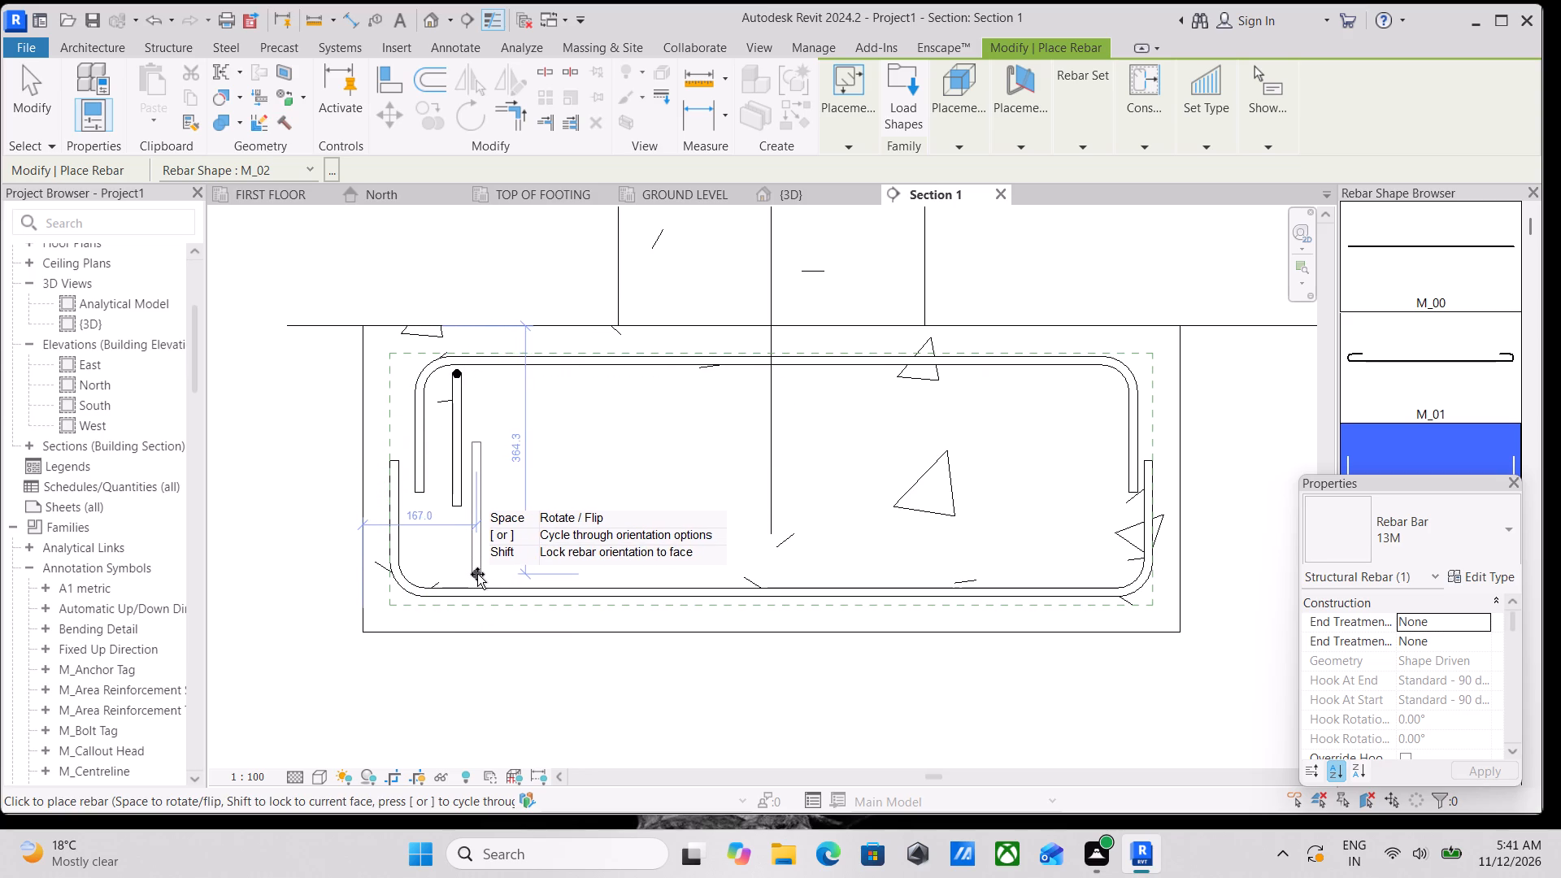
{"action": "left_click", "coordinate": [477, 574]}
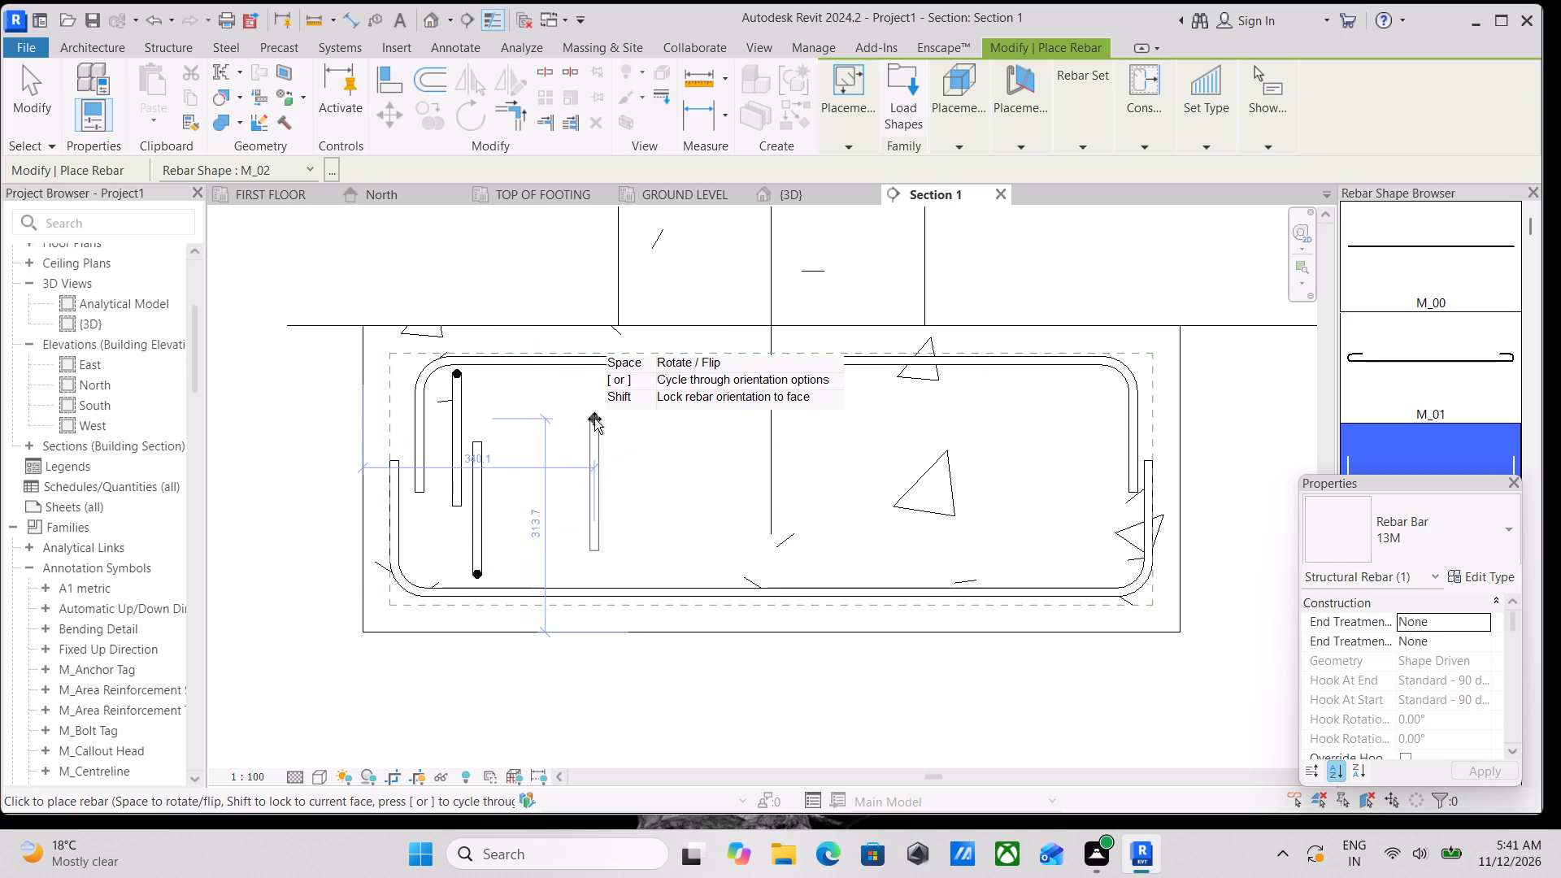
{"action": "key", "text": "Escape"}
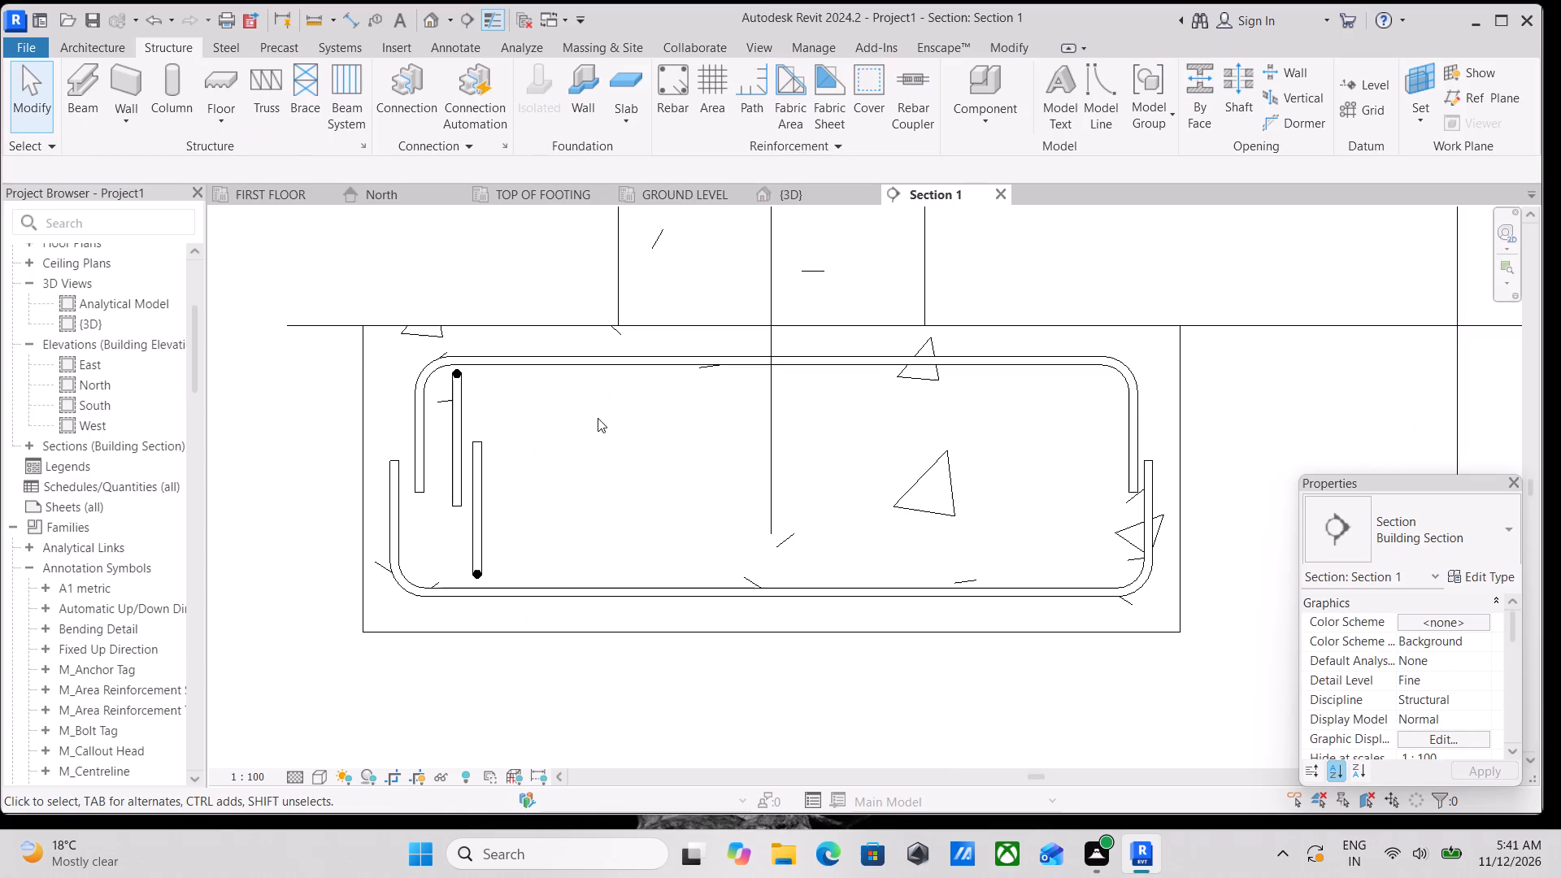
Add a rebar cover type named FOUNDATION COVER with a setting of 20 mm.
{"action": "left_click", "coordinate": [363, 378]}
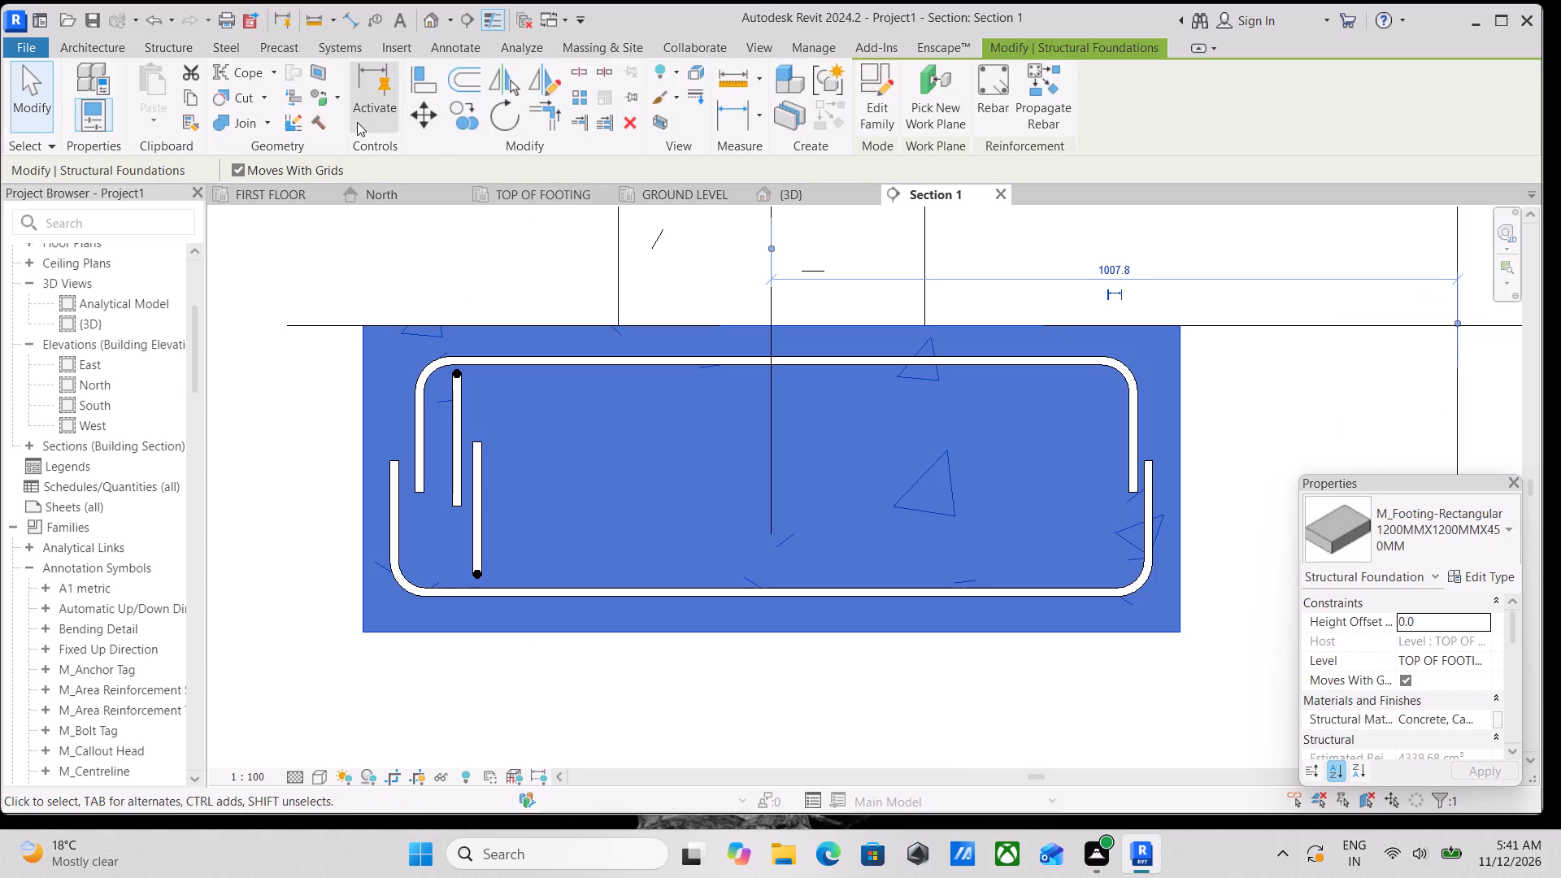
{"action": "left_click", "coordinate": [173, 46]}
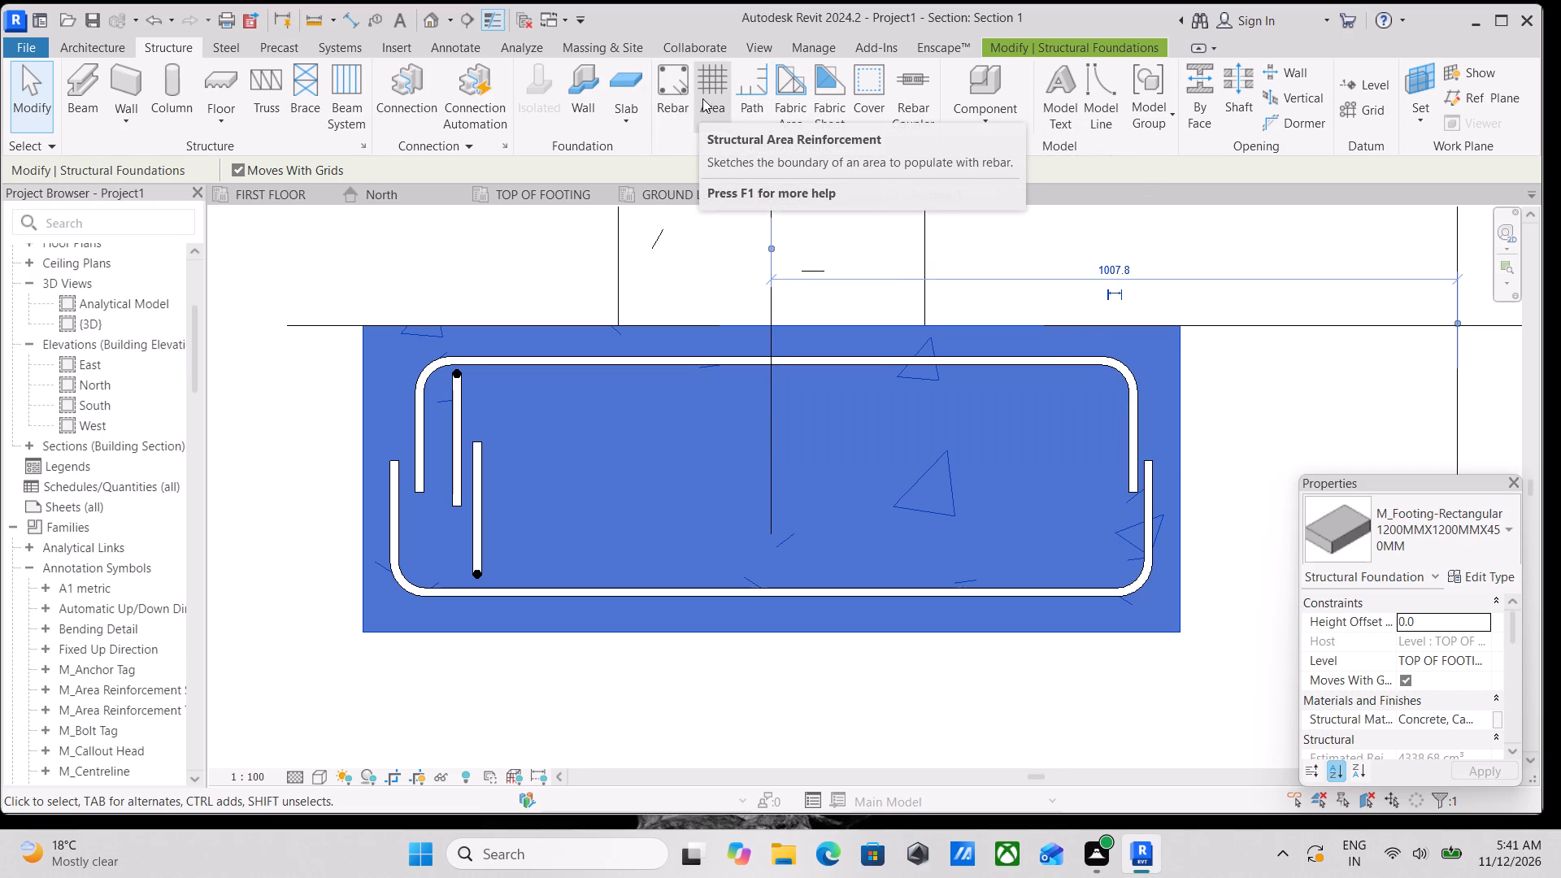
{"action": "left_click", "coordinate": [876, 100]}
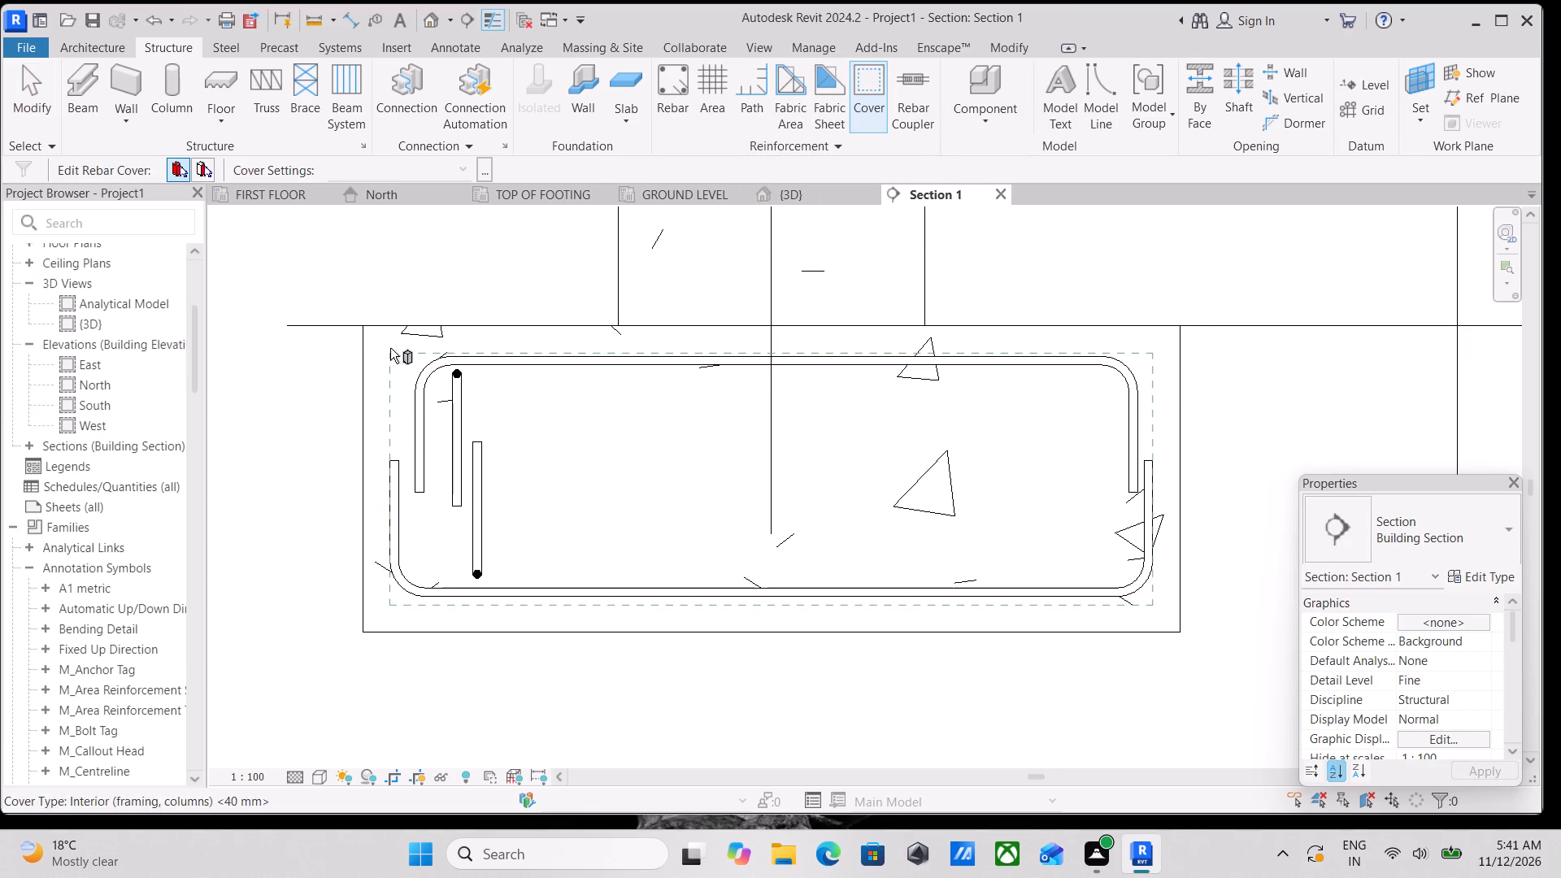
{"action": "left_click", "coordinate": [374, 320]}
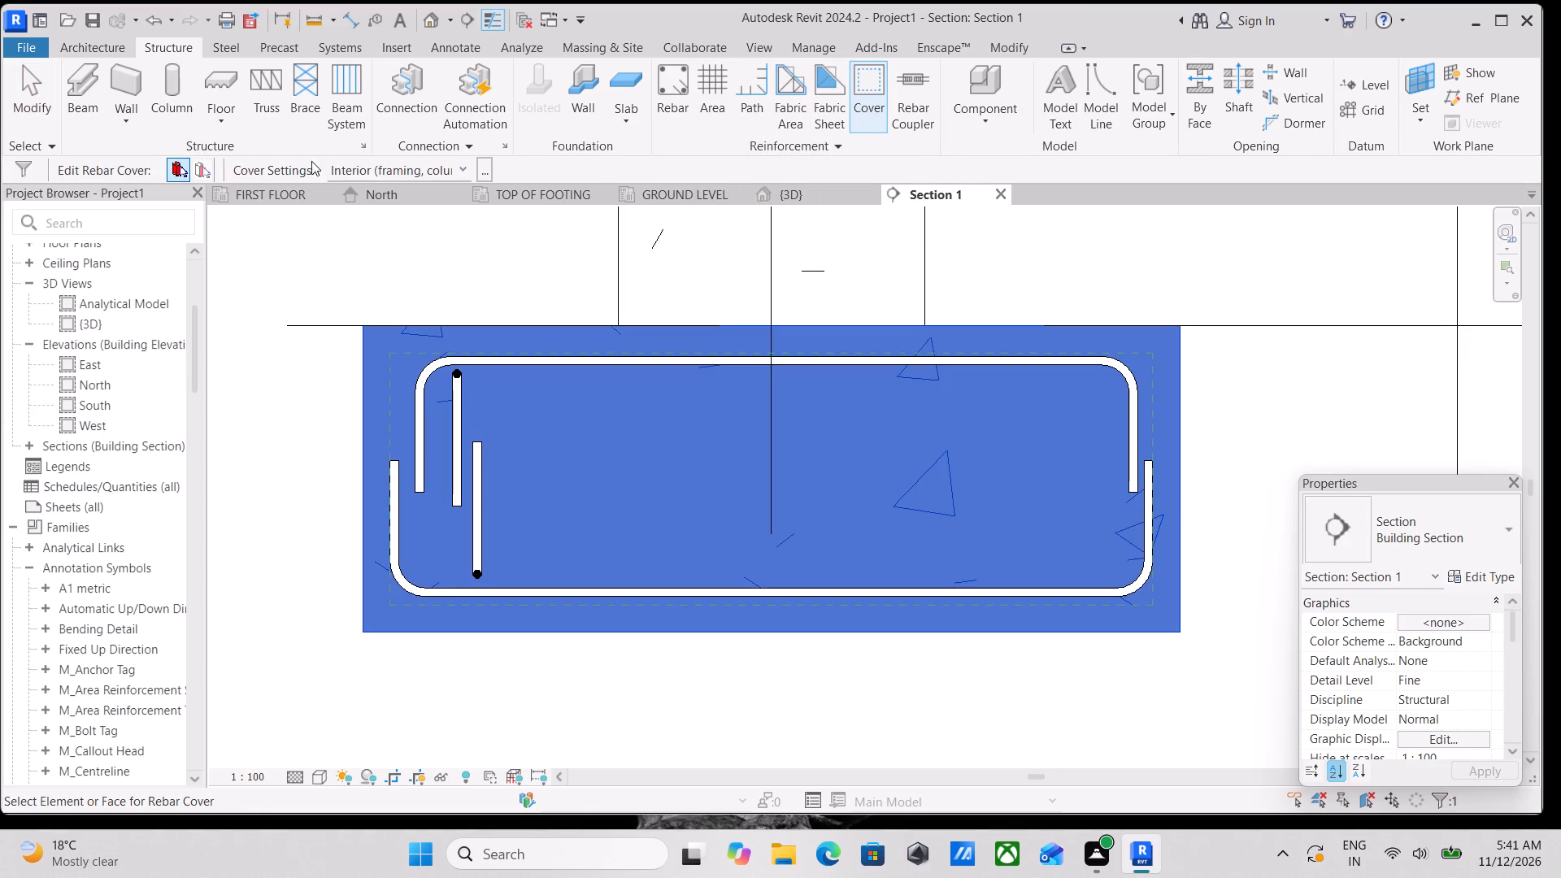
{"action": "left_click", "coordinate": [467, 163]}
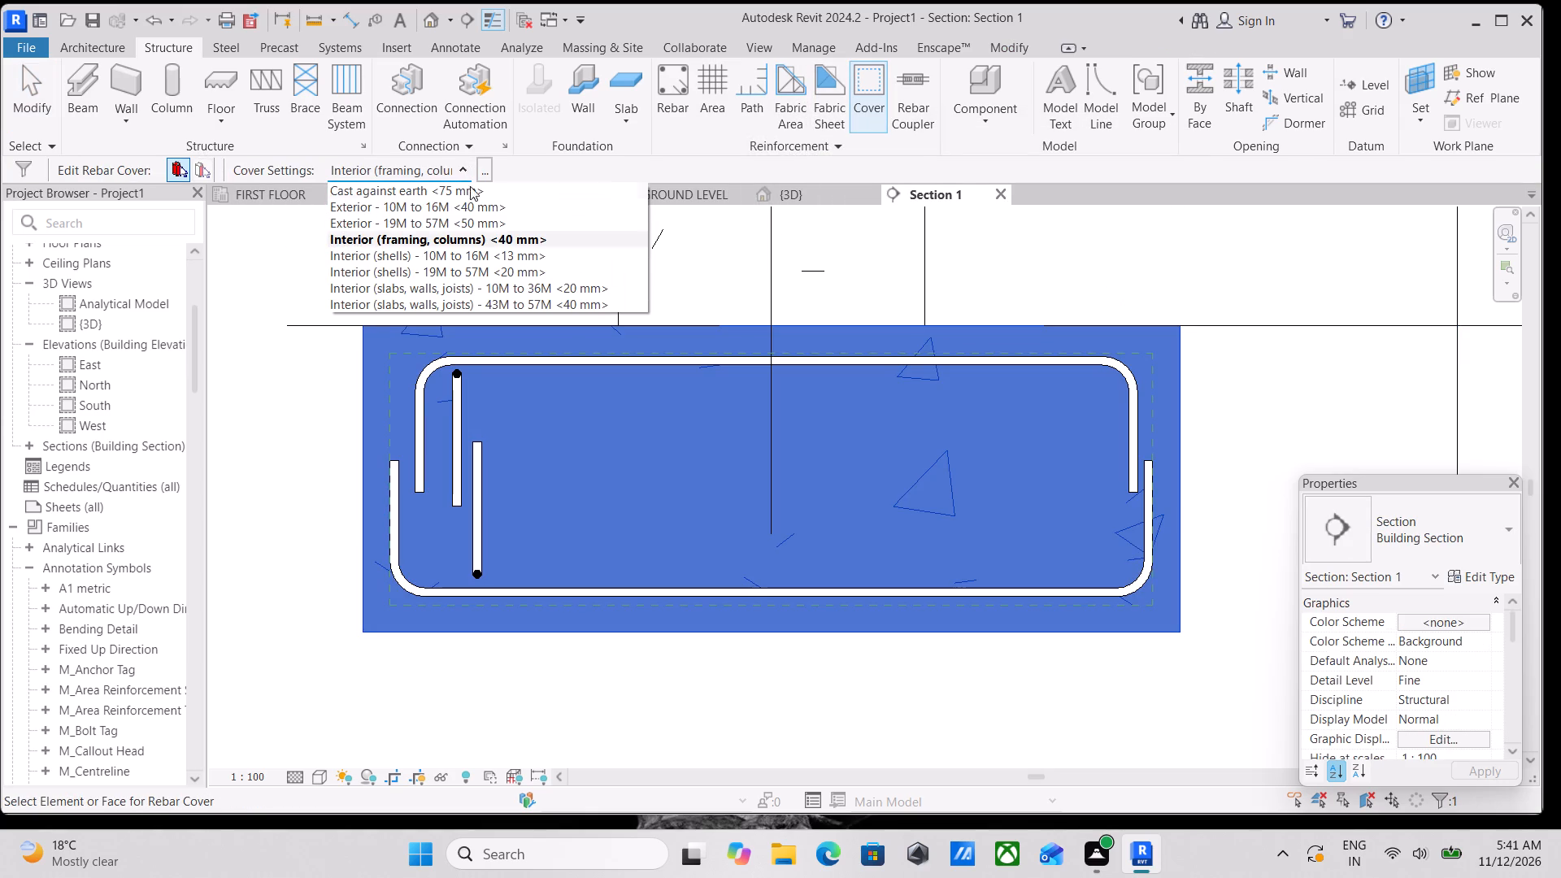
{"action": "left_click", "coordinate": [482, 173]}
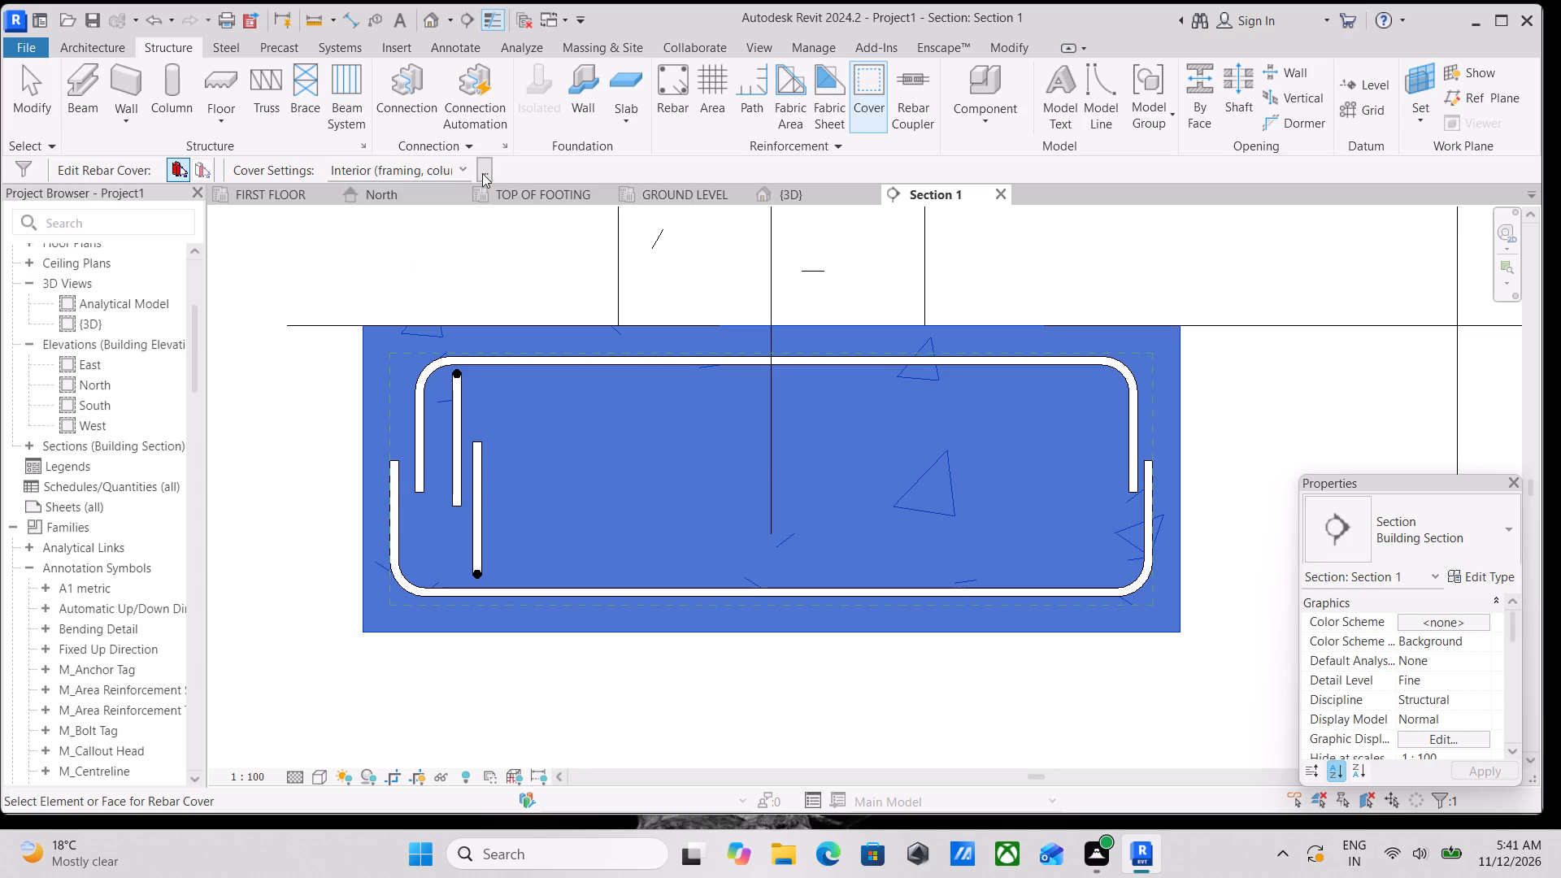
{"action": "left_click", "coordinate": [453, 167]}
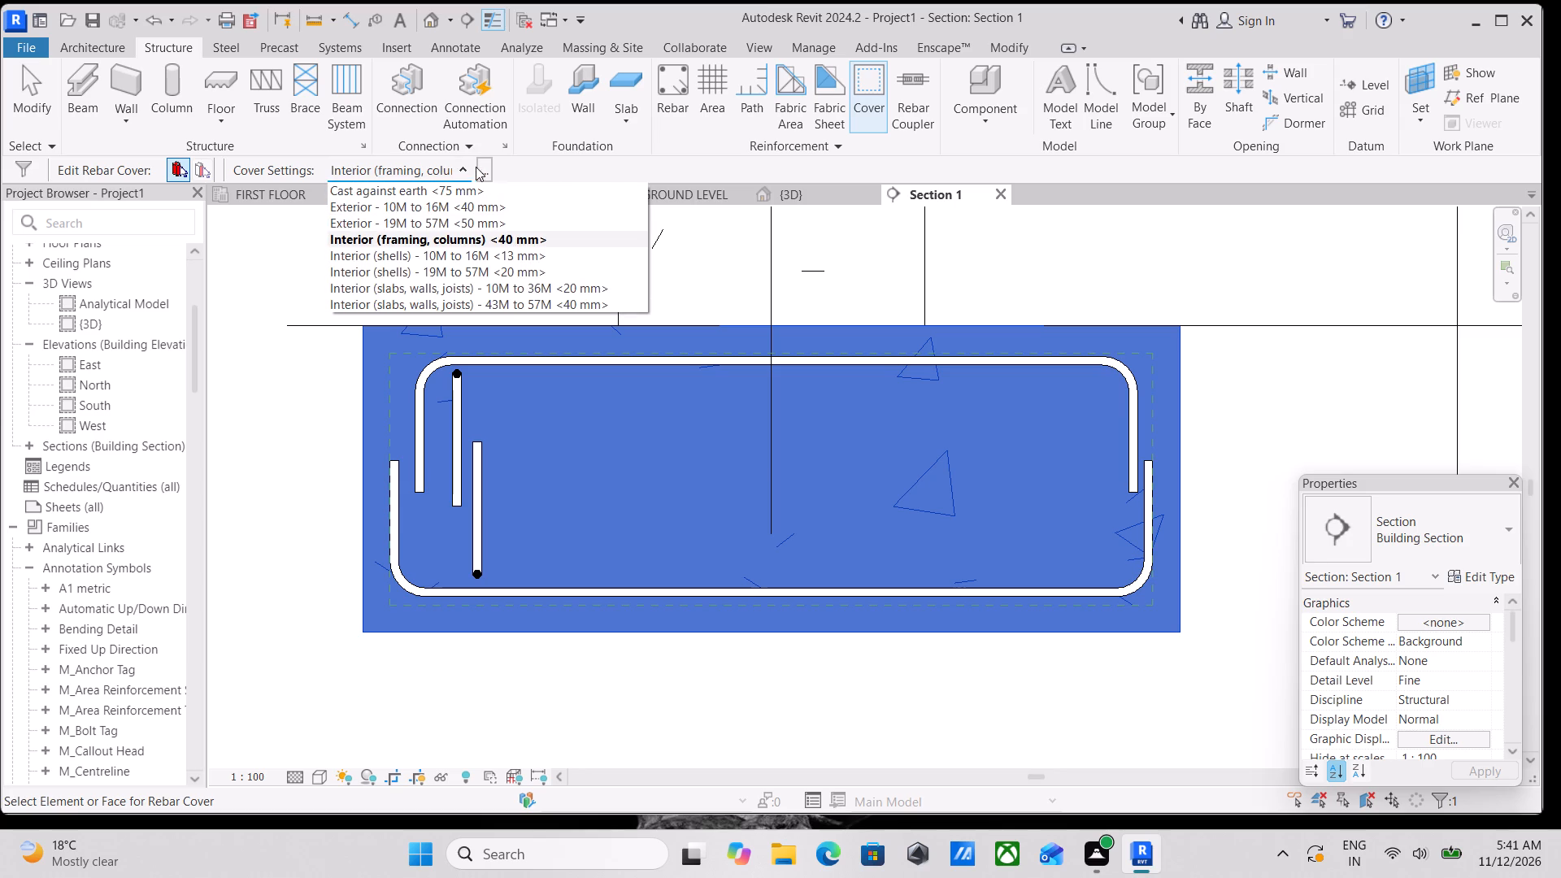
{"action": "left_click", "coordinate": [484, 171]}
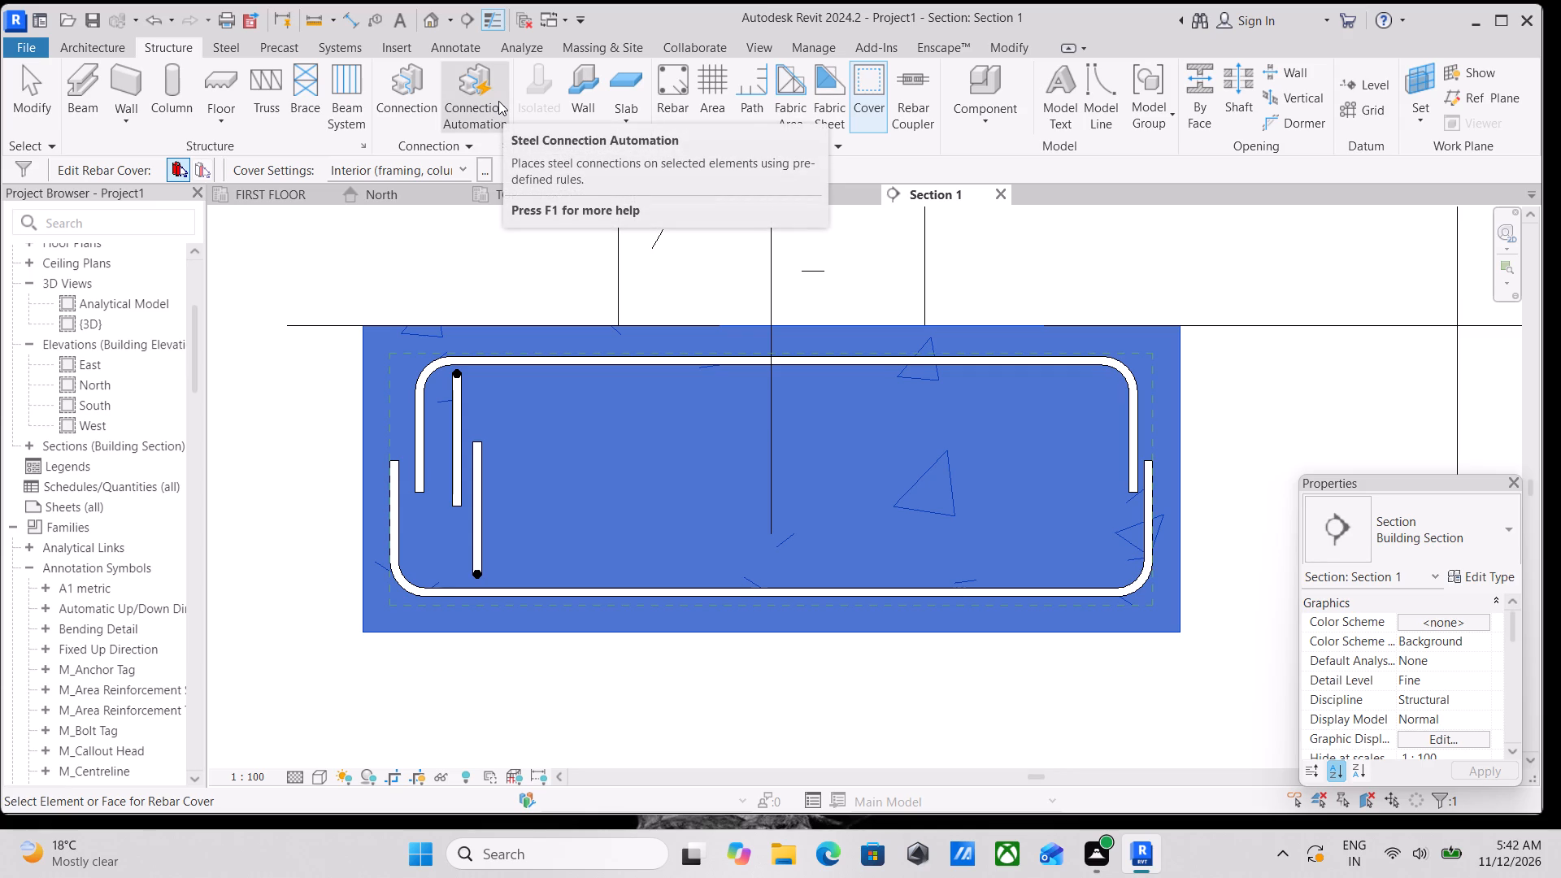
{"action": "left_click", "coordinate": [483, 162]}
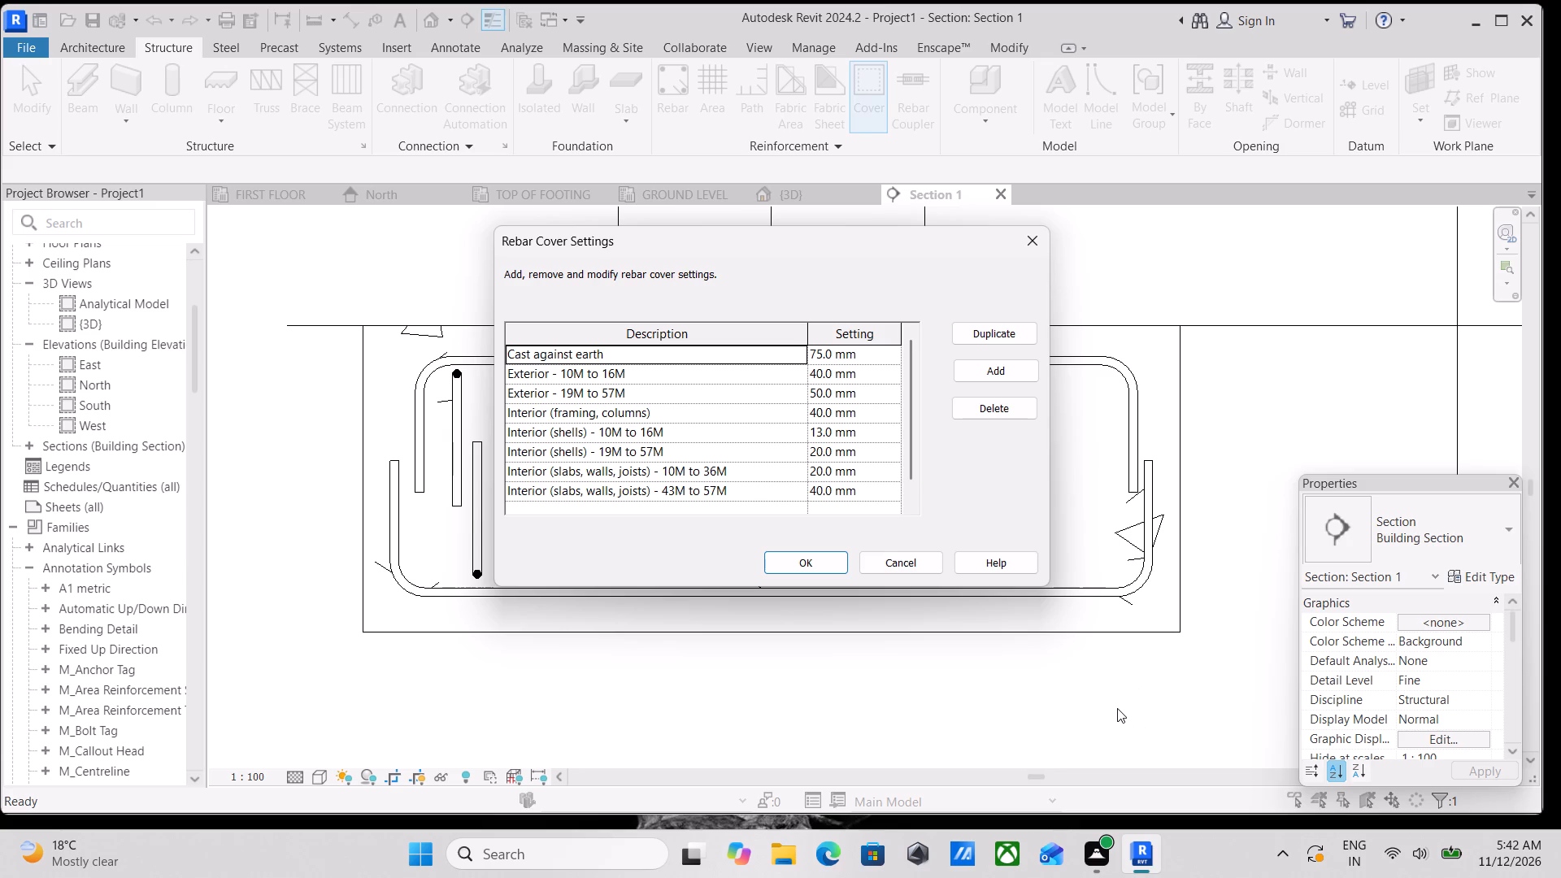
{"action": "scroll", "coordinate": [823, 461], "scroll_direction": "down", "scroll_amount": 1}
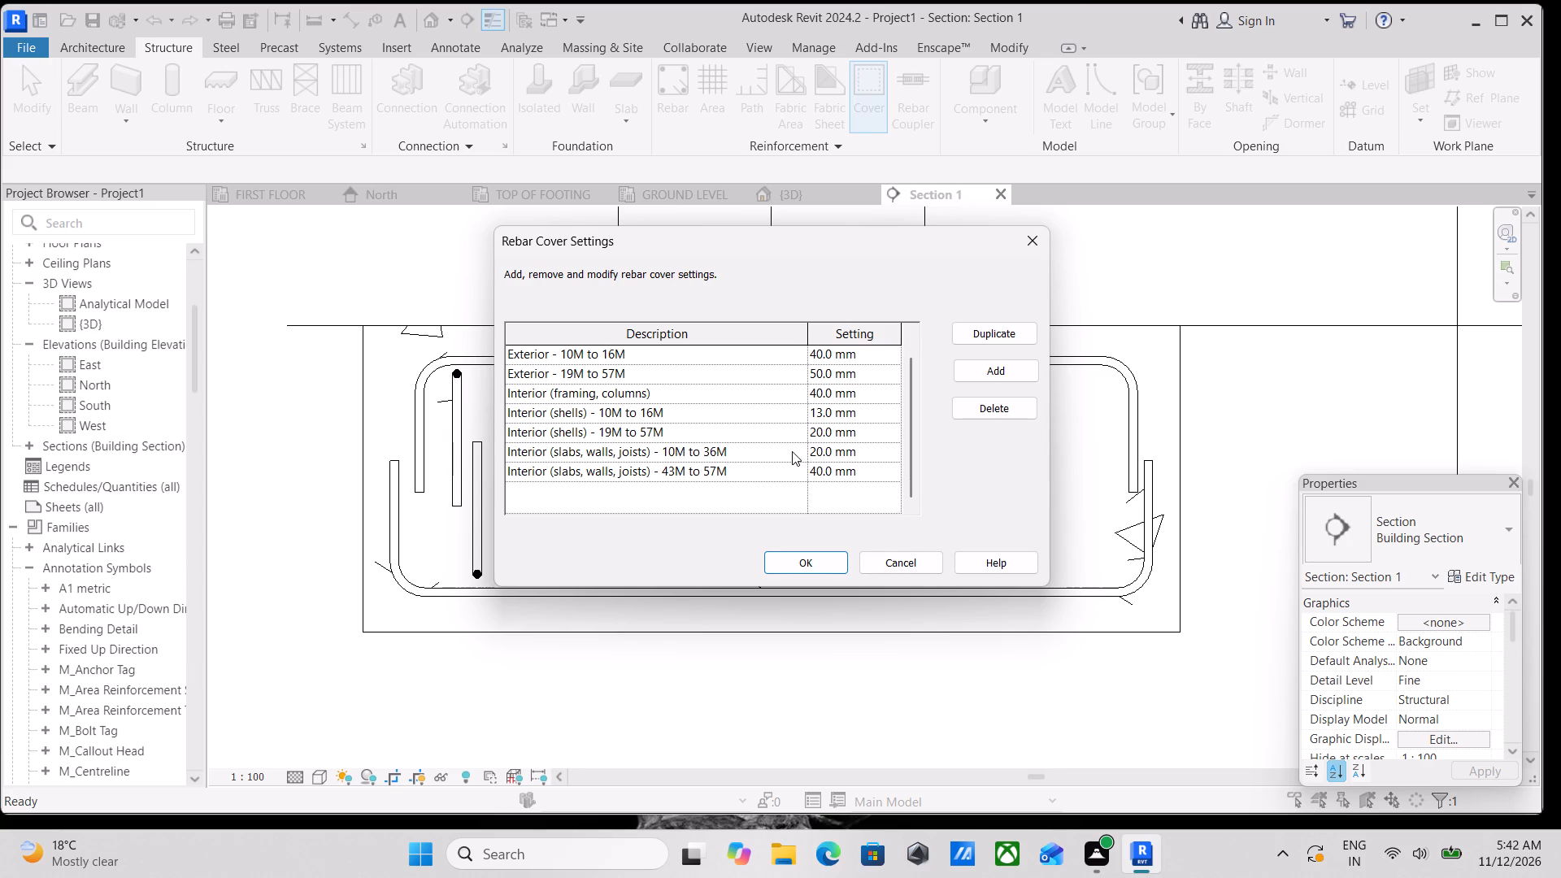
{"action": "left_click", "coordinate": [1007, 373]}
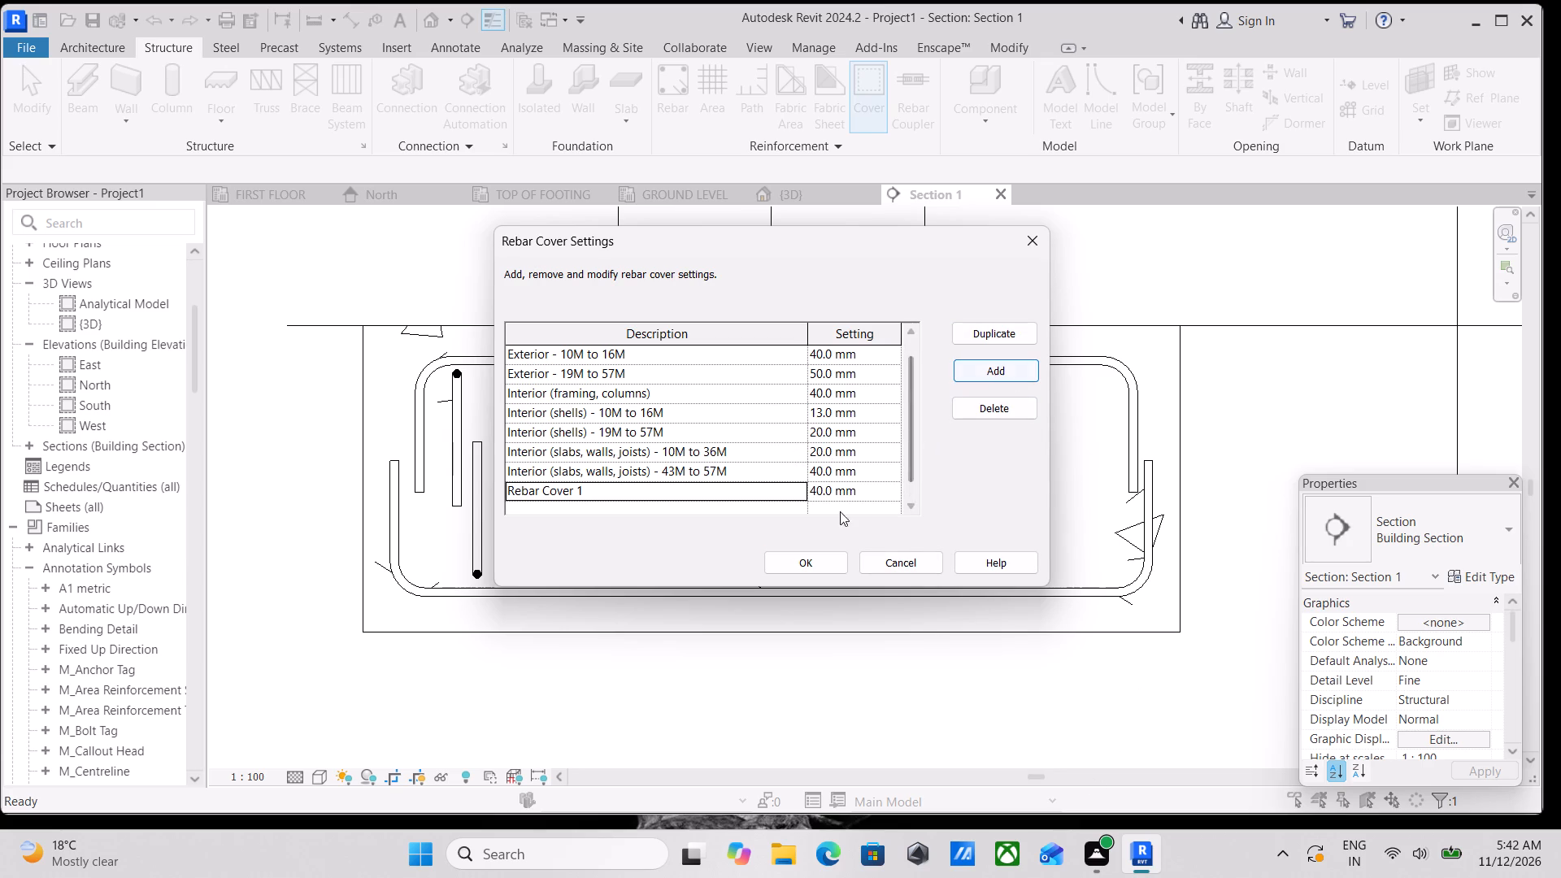
{"action": "left_click", "coordinate": [766, 486]}
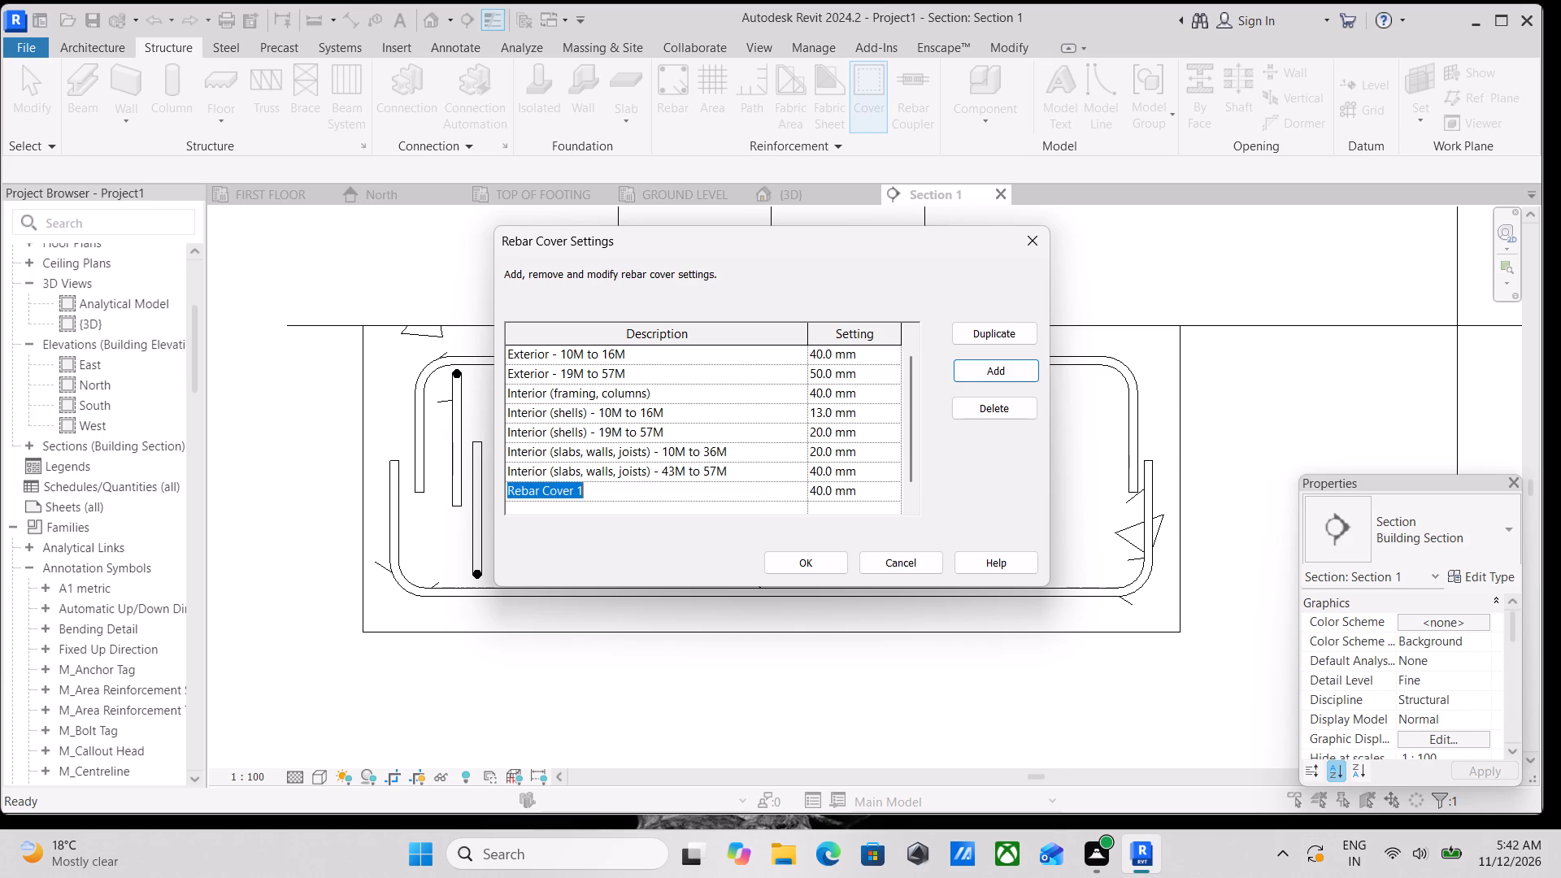
{"action": "key", "text": "f"}
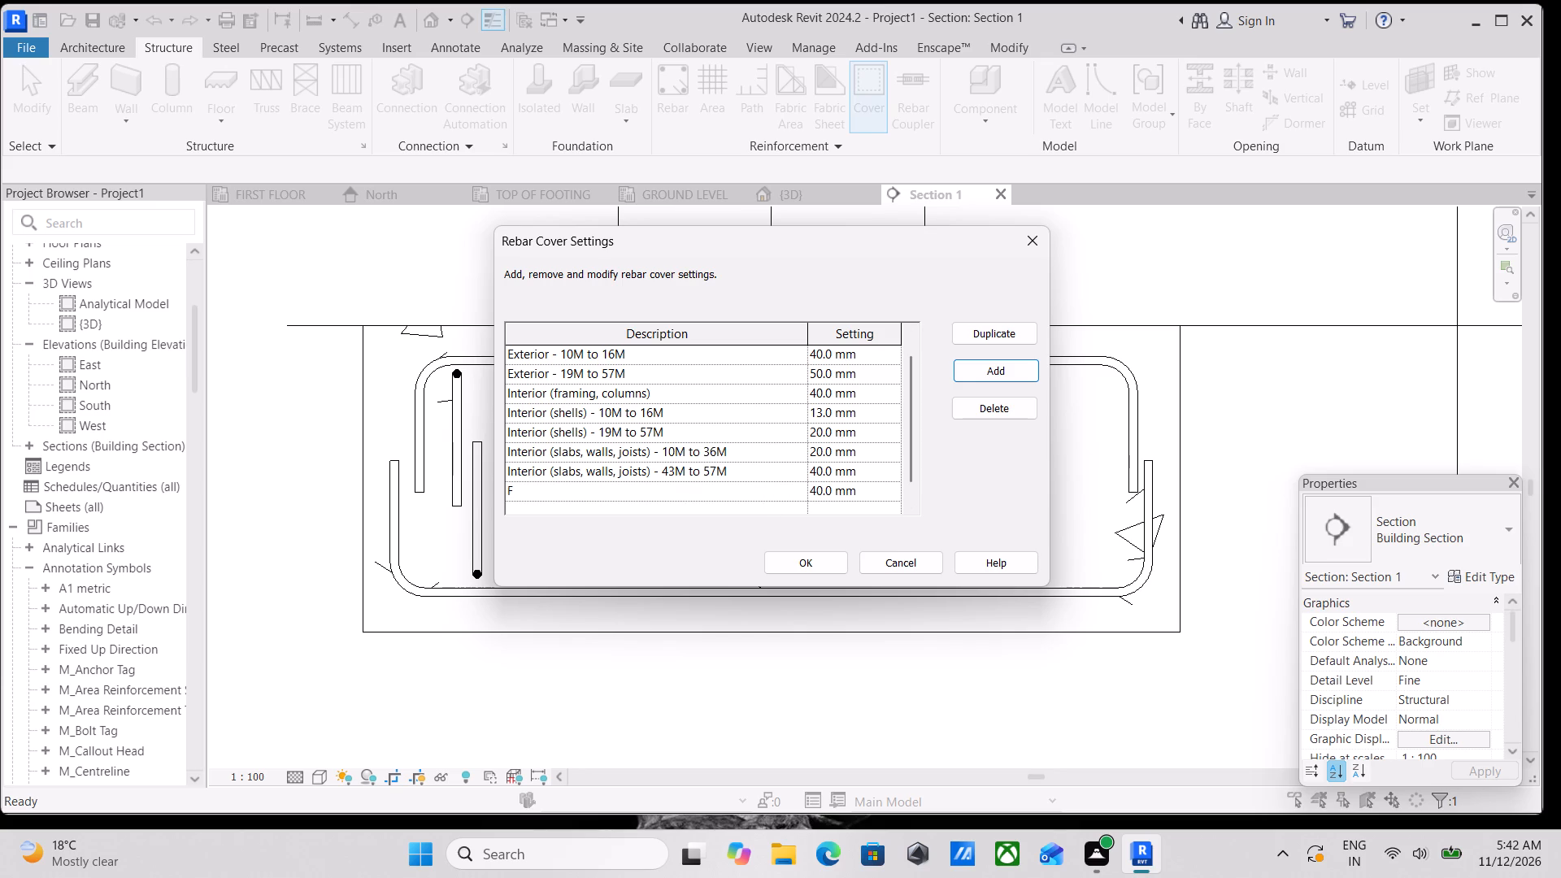
{"action": "type", "text": "OUNDATION"}
{"action": "key", "text": "space"}
{"action": "type", "text": "COVER"}
{"action": "left_click", "coordinate": [878, 488]}
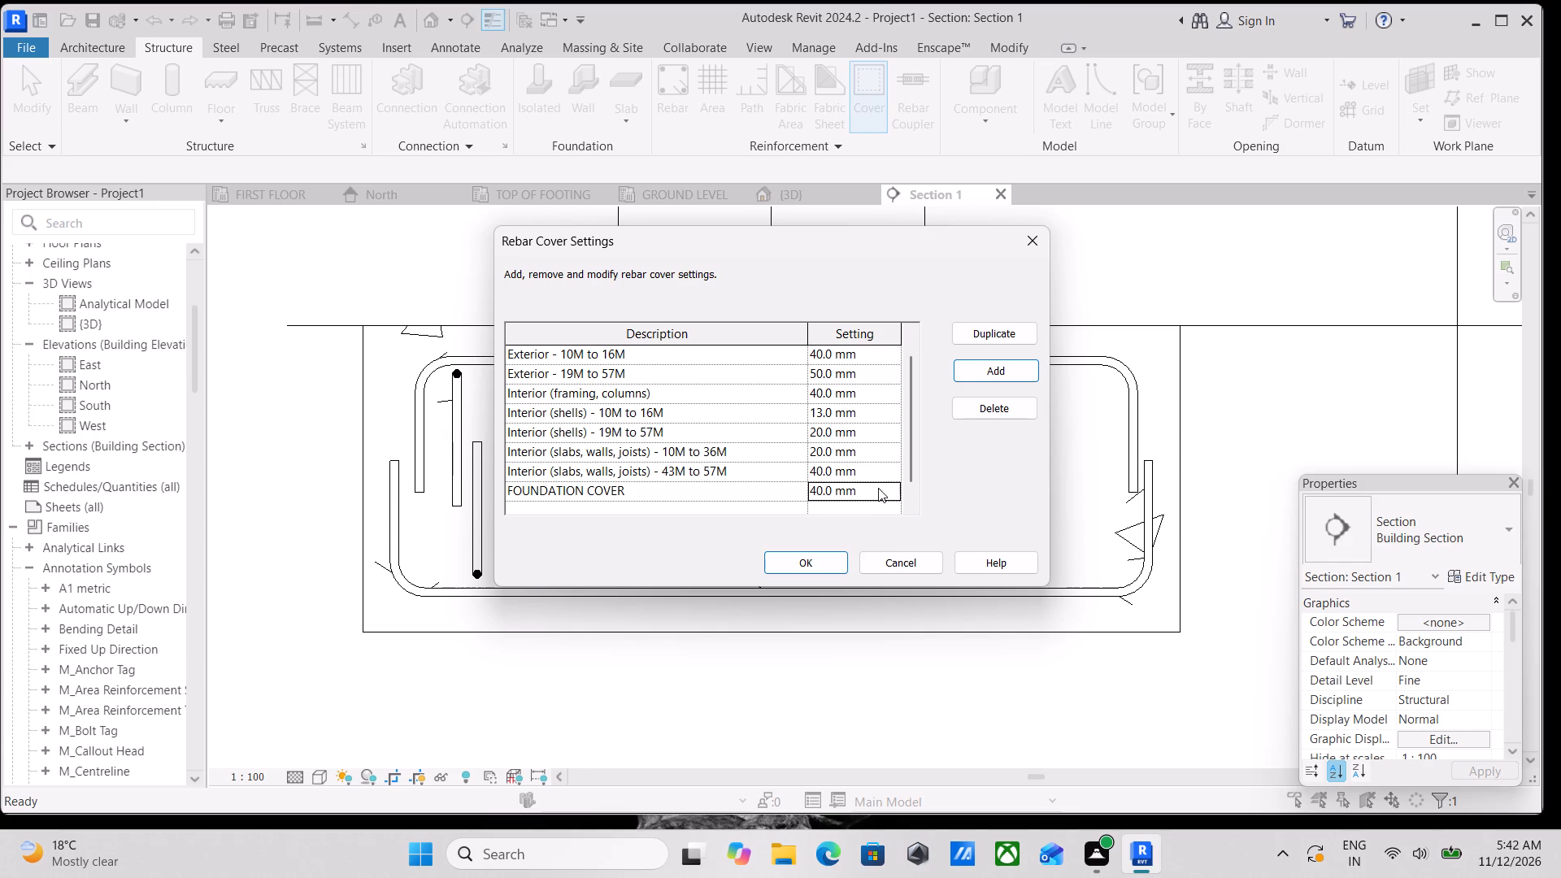
{"action": "key", "text": "2"}
{"action": "type", "text": "0MM"}
{"action": "left_click", "coordinate": [820, 569]}
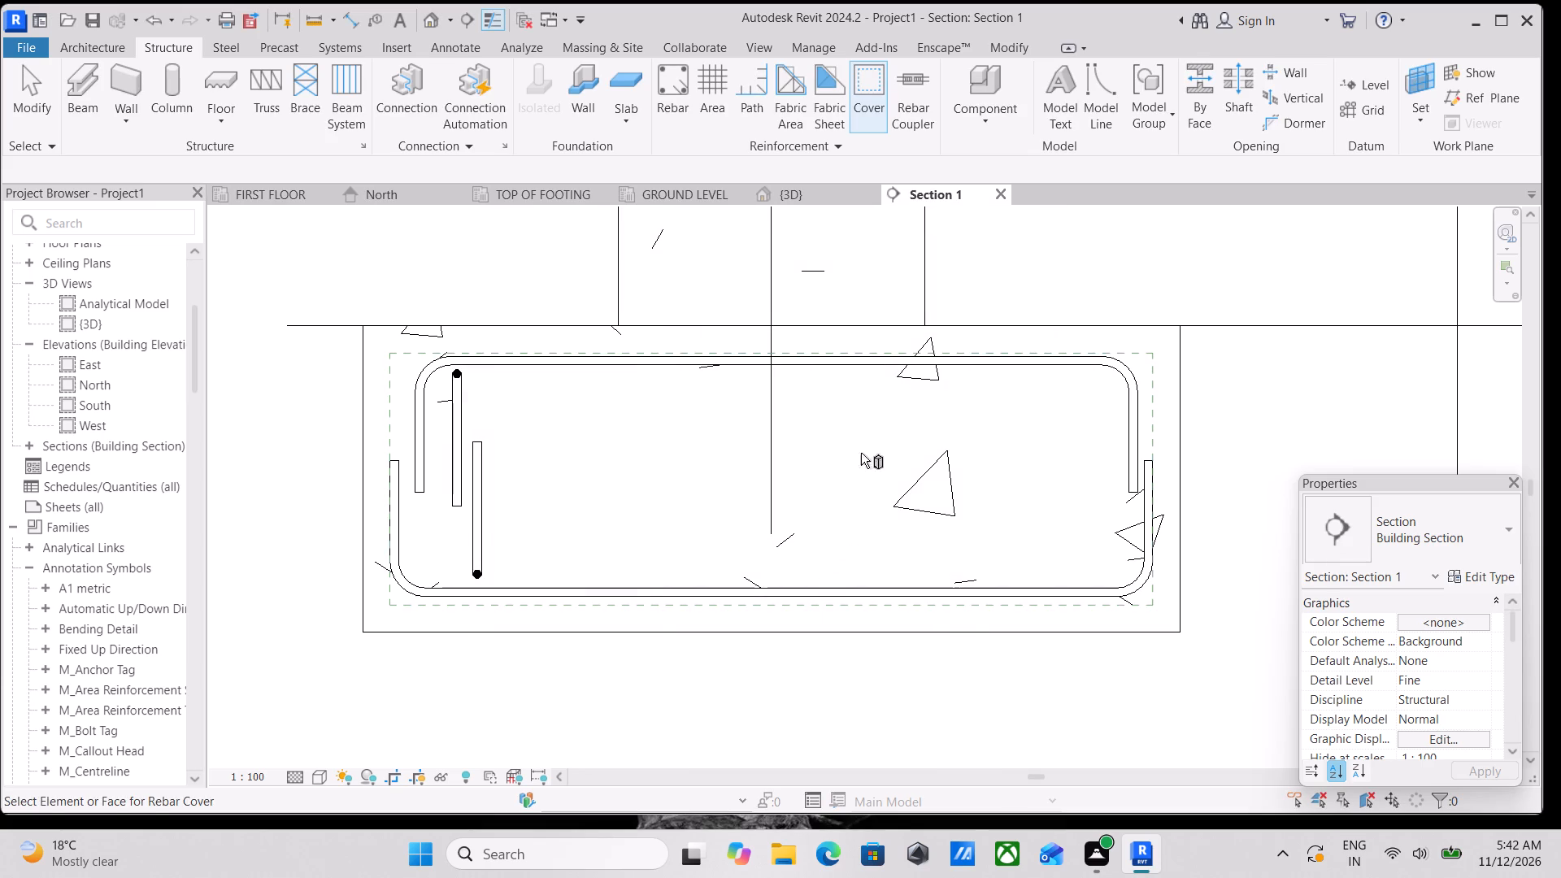
Apply the FOUNDATION COVER <20 mm> cover setting to the whole footing and leave the Cover command.
{"action": "left_click", "coordinate": [617, 328]}
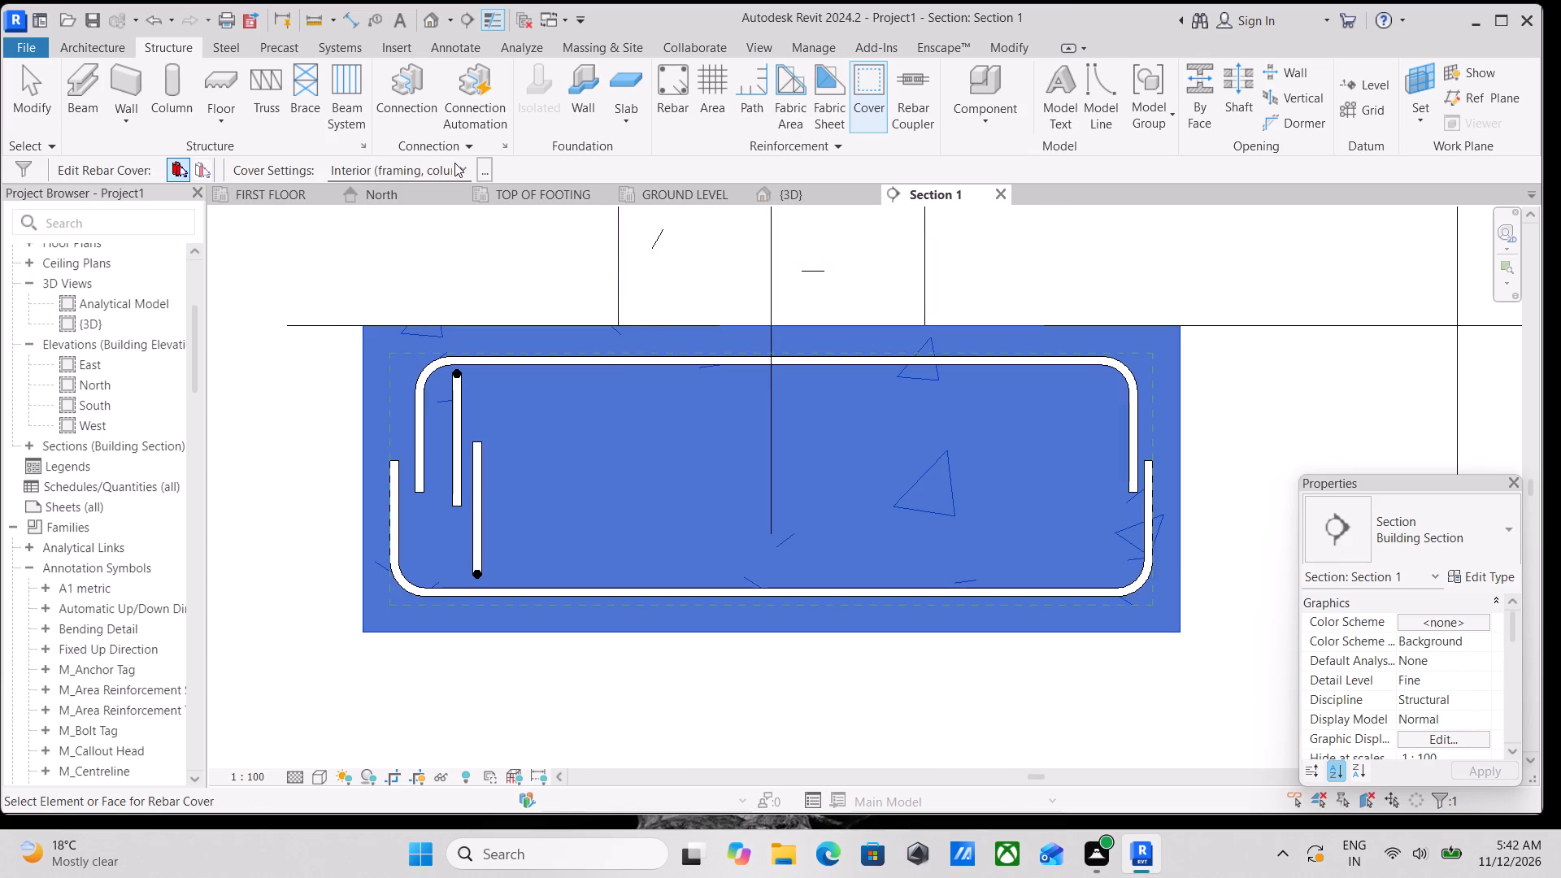
{"action": "left_click", "coordinate": [463, 167]}
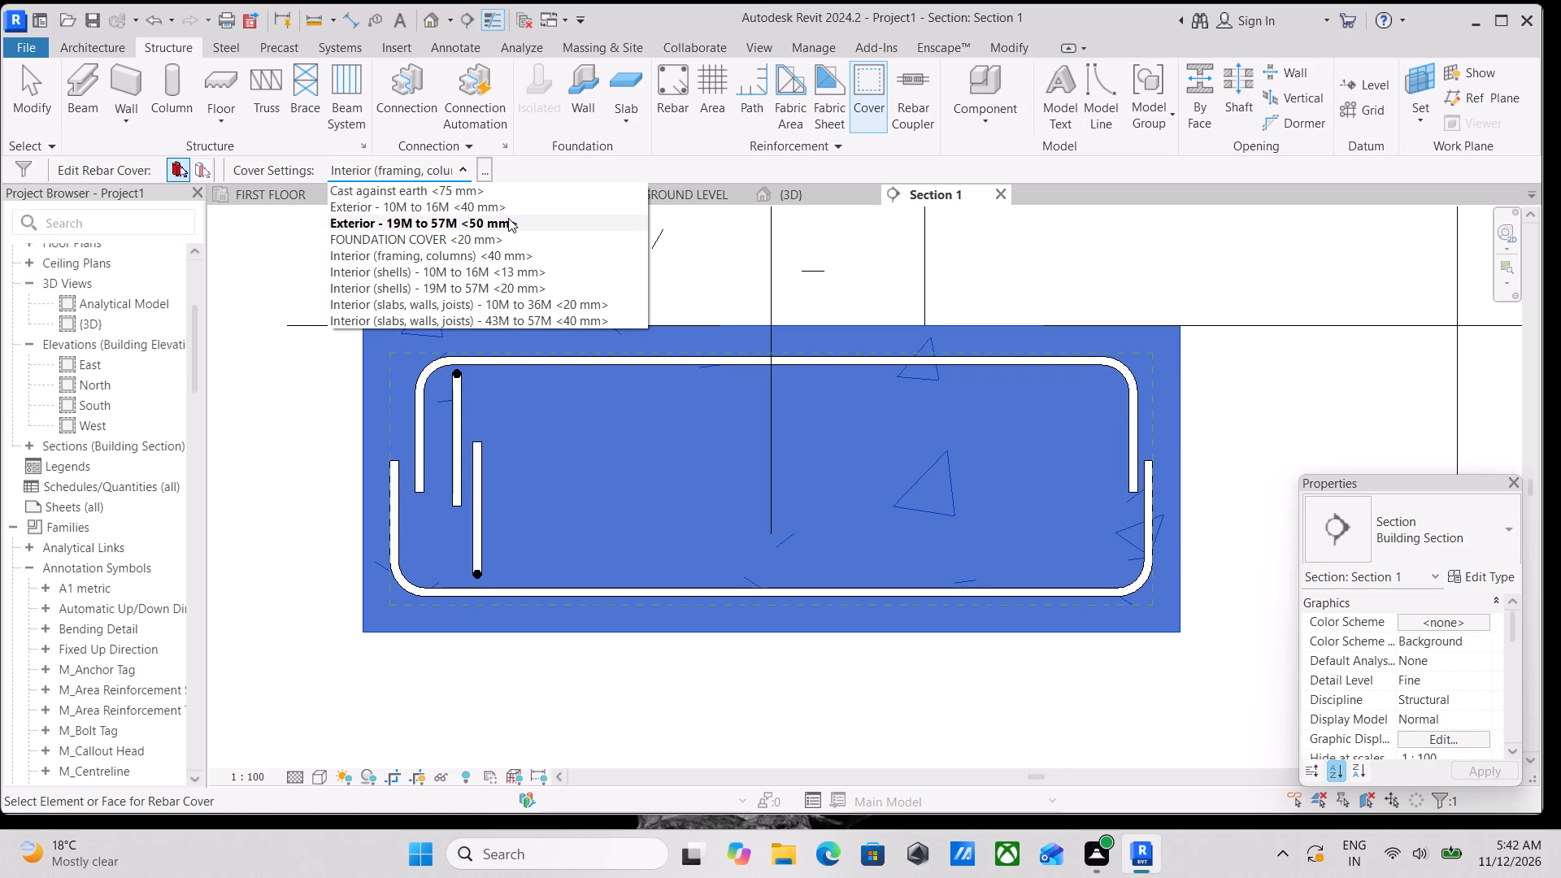
{"action": "left_click", "coordinate": [495, 234]}
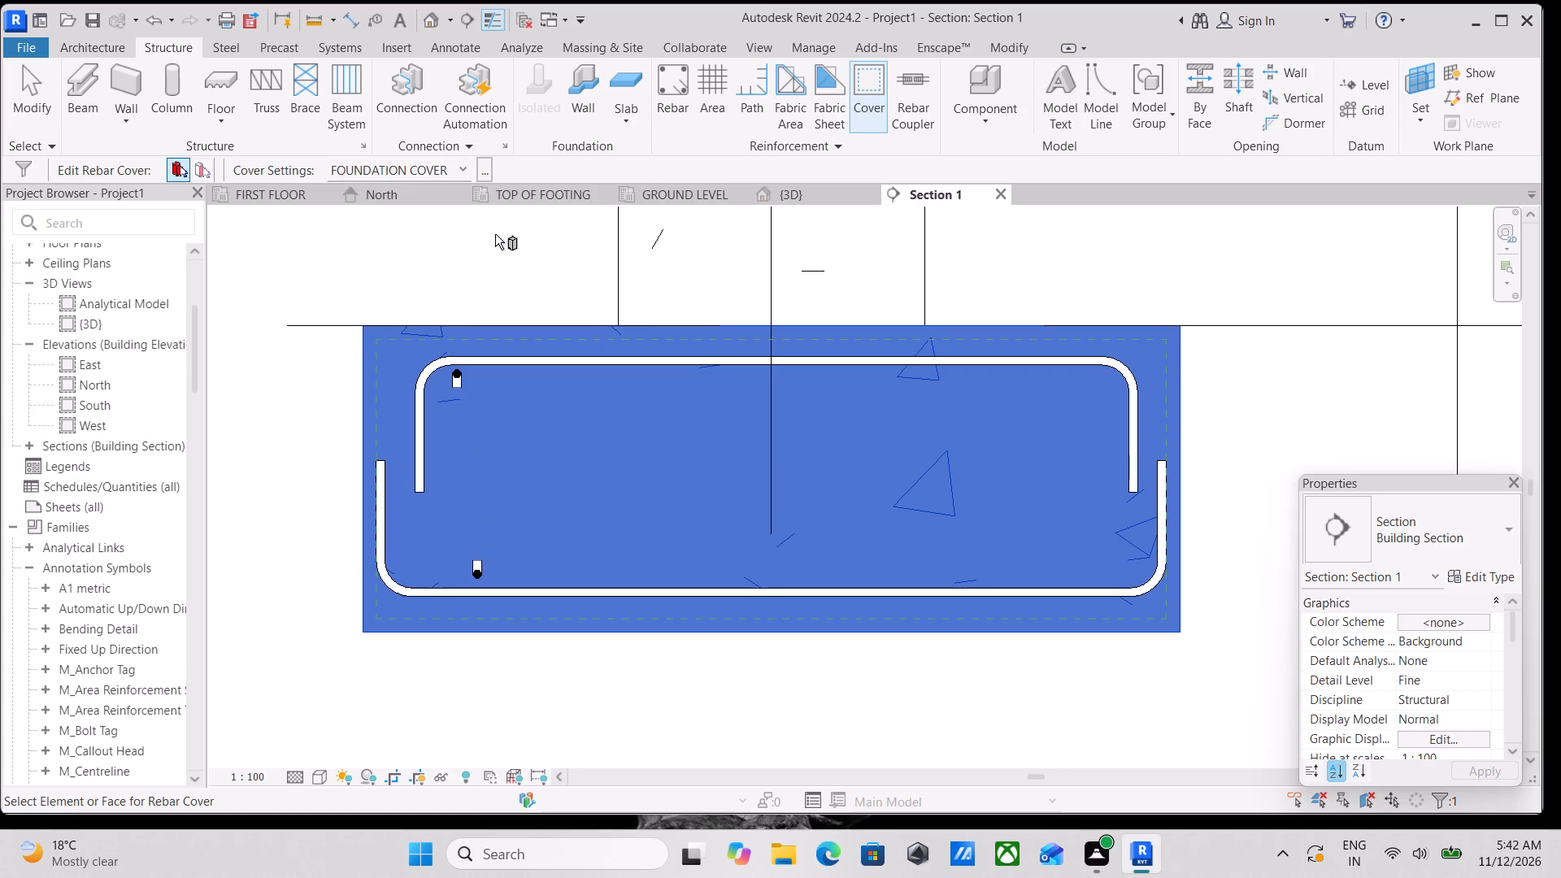
{"action": "middle_click_drag", "start_coordinate": [763, 409], "coordinate": [591, 388]}
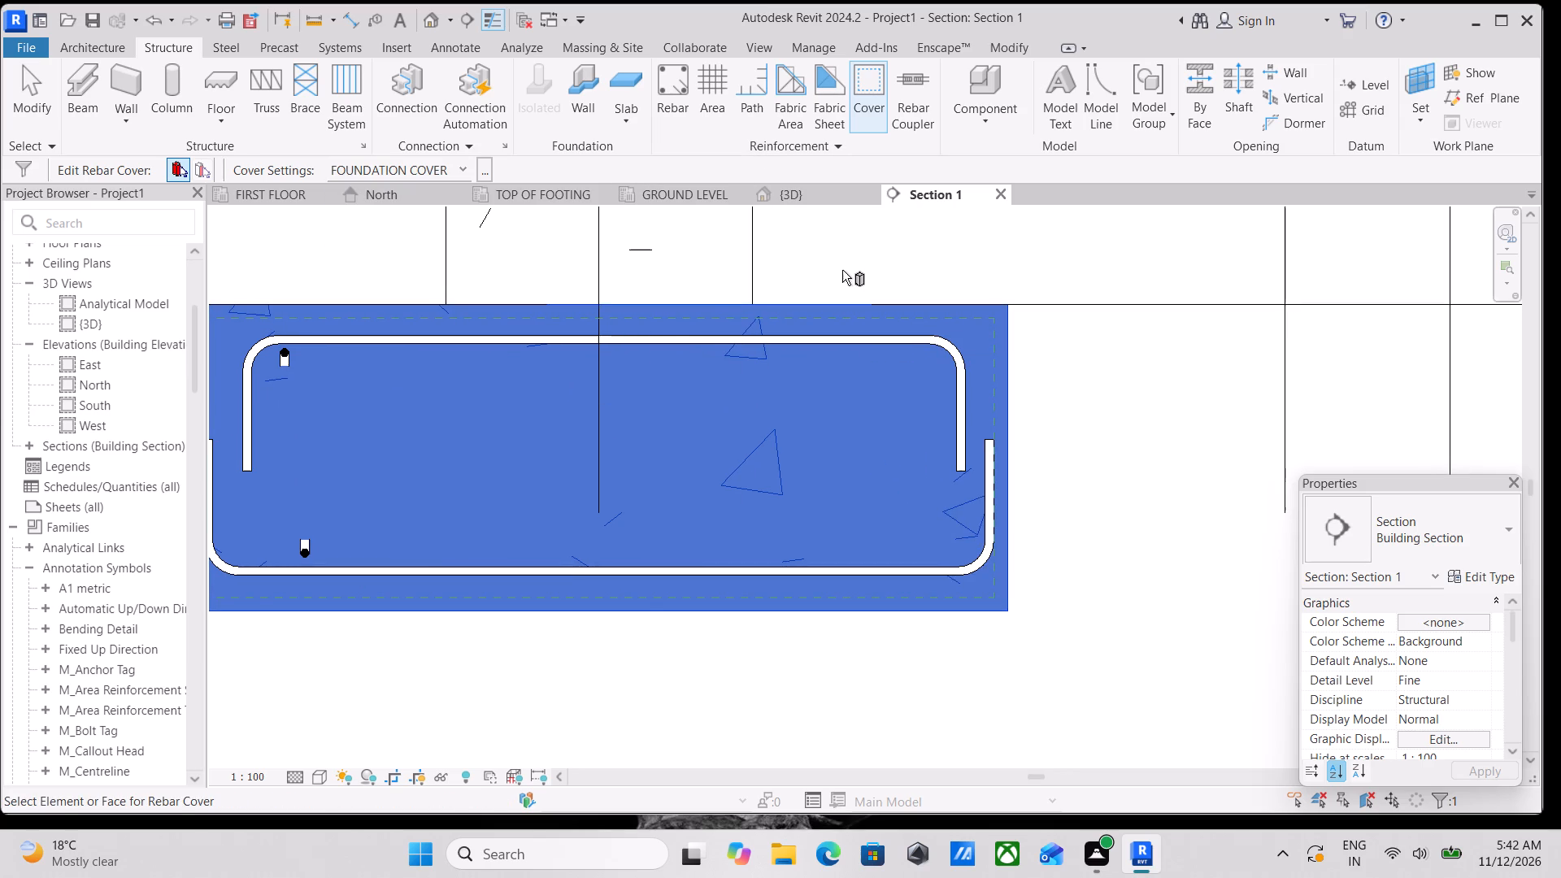
{"action": "key", "text": "Escape"}
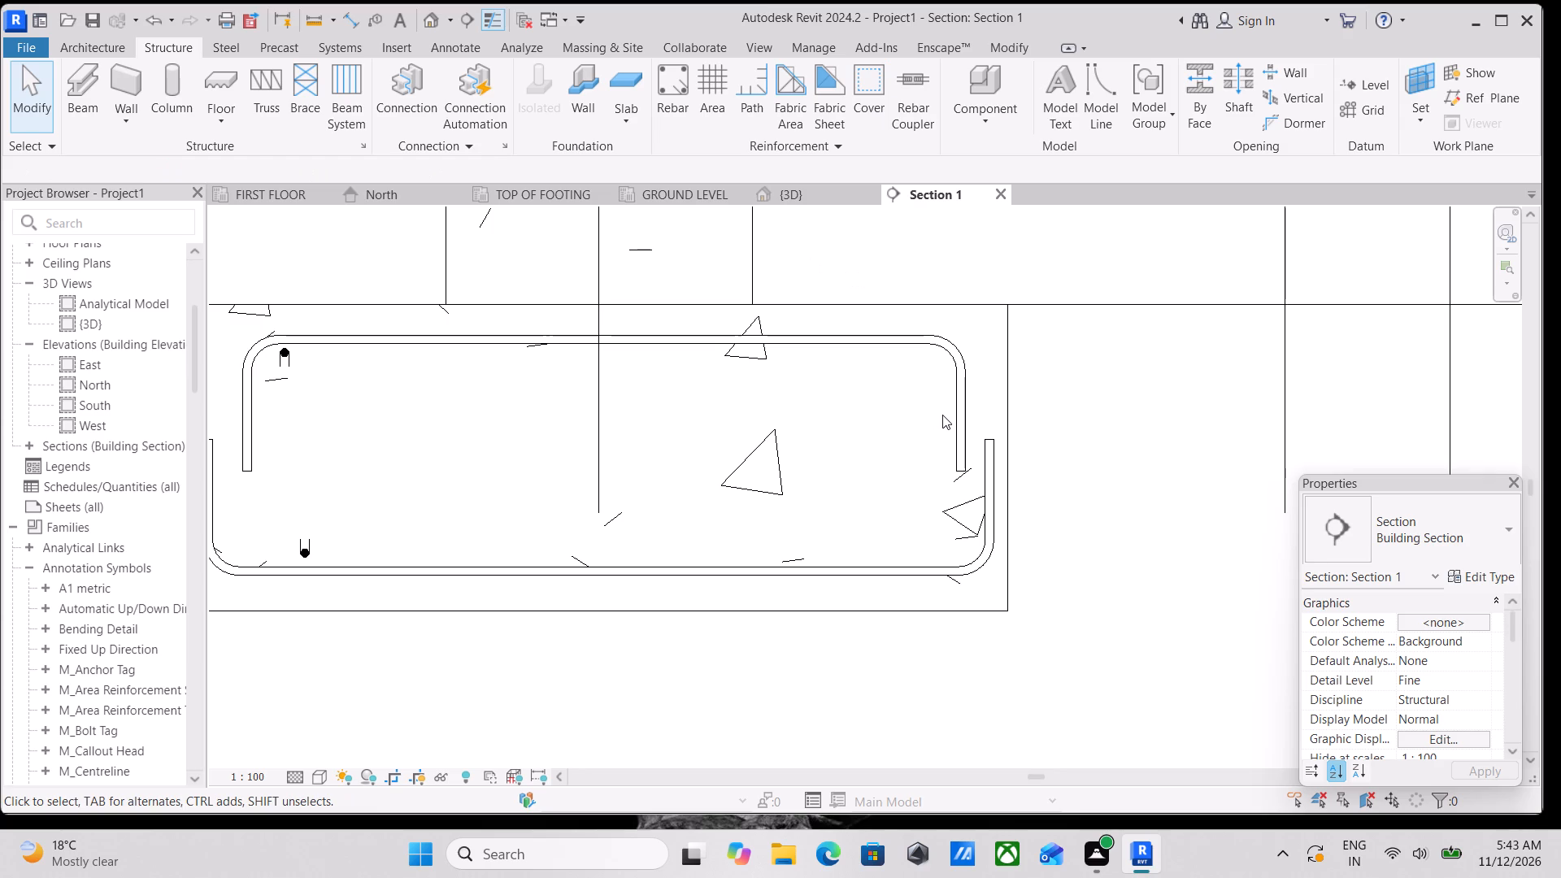
Nudge the top M_02 bar set upward in three small increments, closer to the footing's top cover line.
{"action": "left_click", "coordinate": [814, 337]}
{"action": "middle_click_drag", "start_coordinate": [767, 391], "coordinate": [872, 419]}
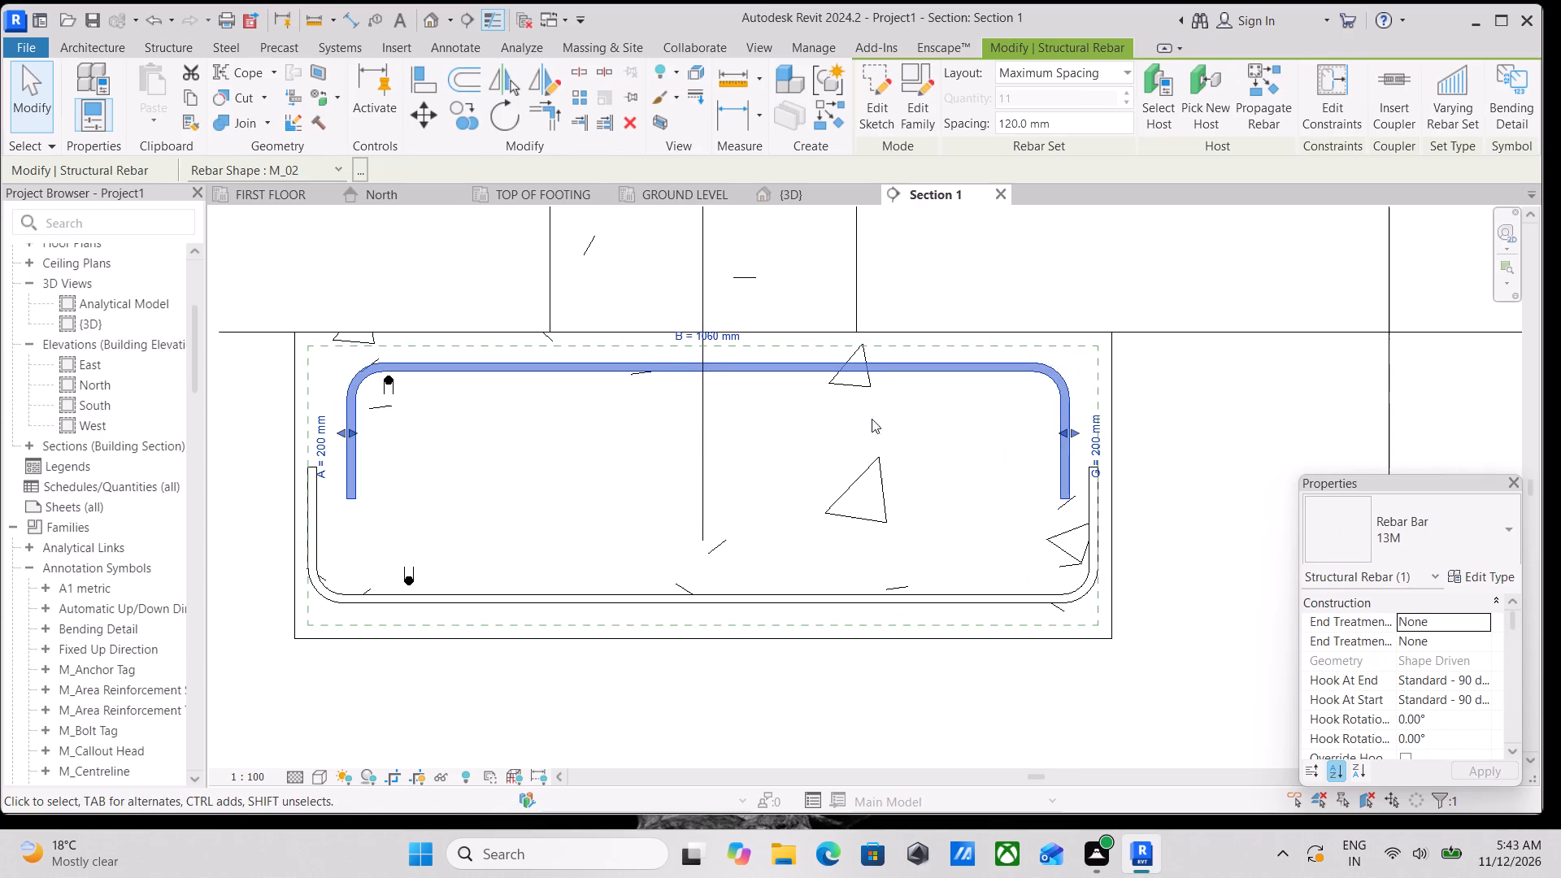
{"action": "middle_click_drag", "start_coordinate": [483, 442], "coordinate": [804, 472]}
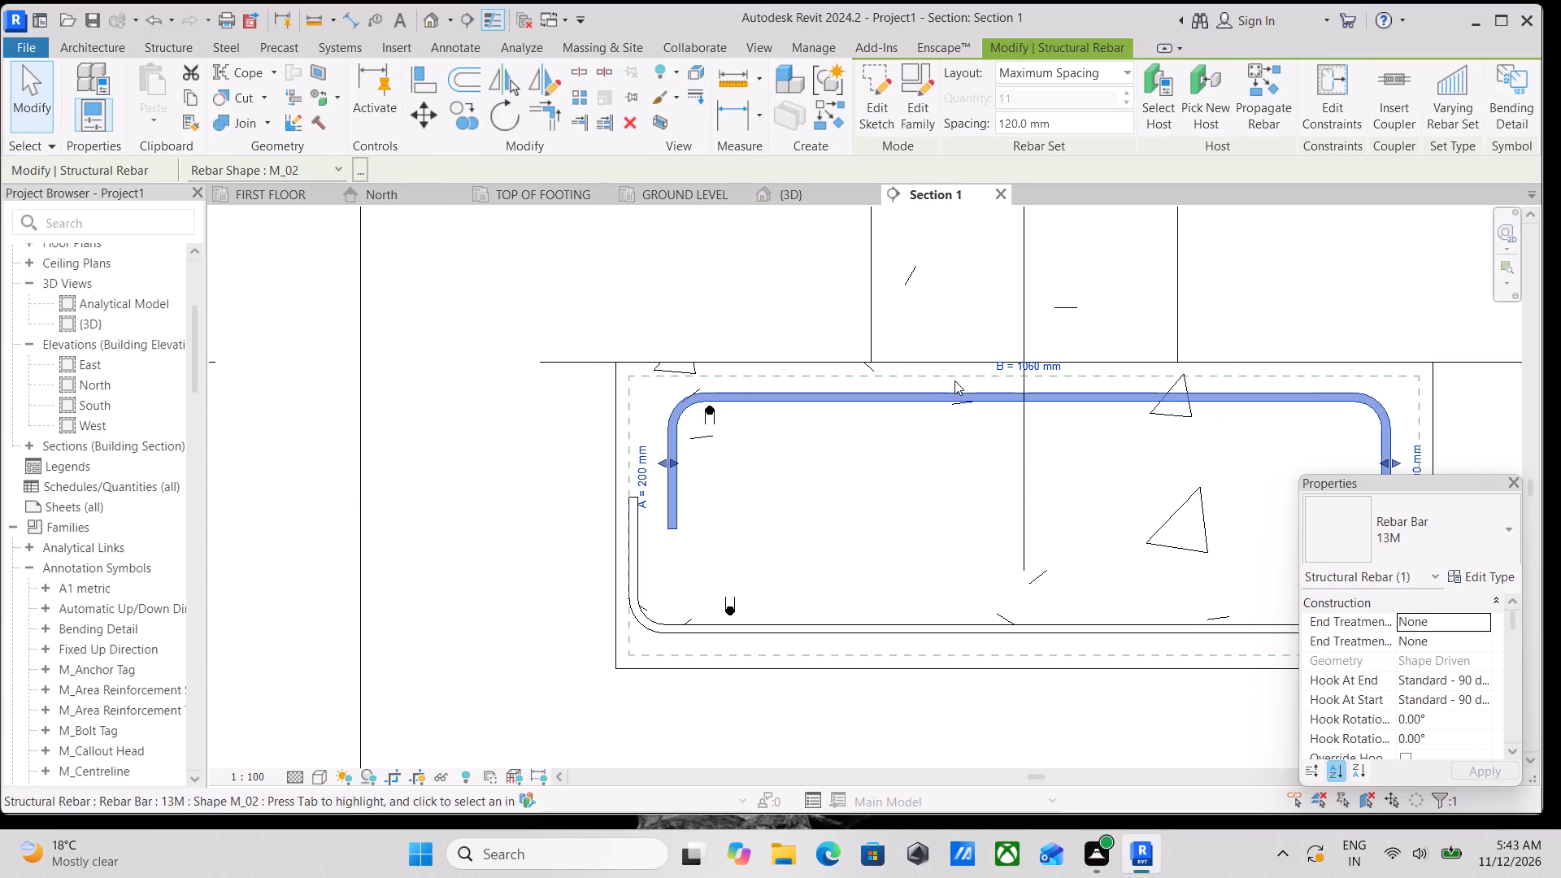
{"action": "key", "text": "Up"}
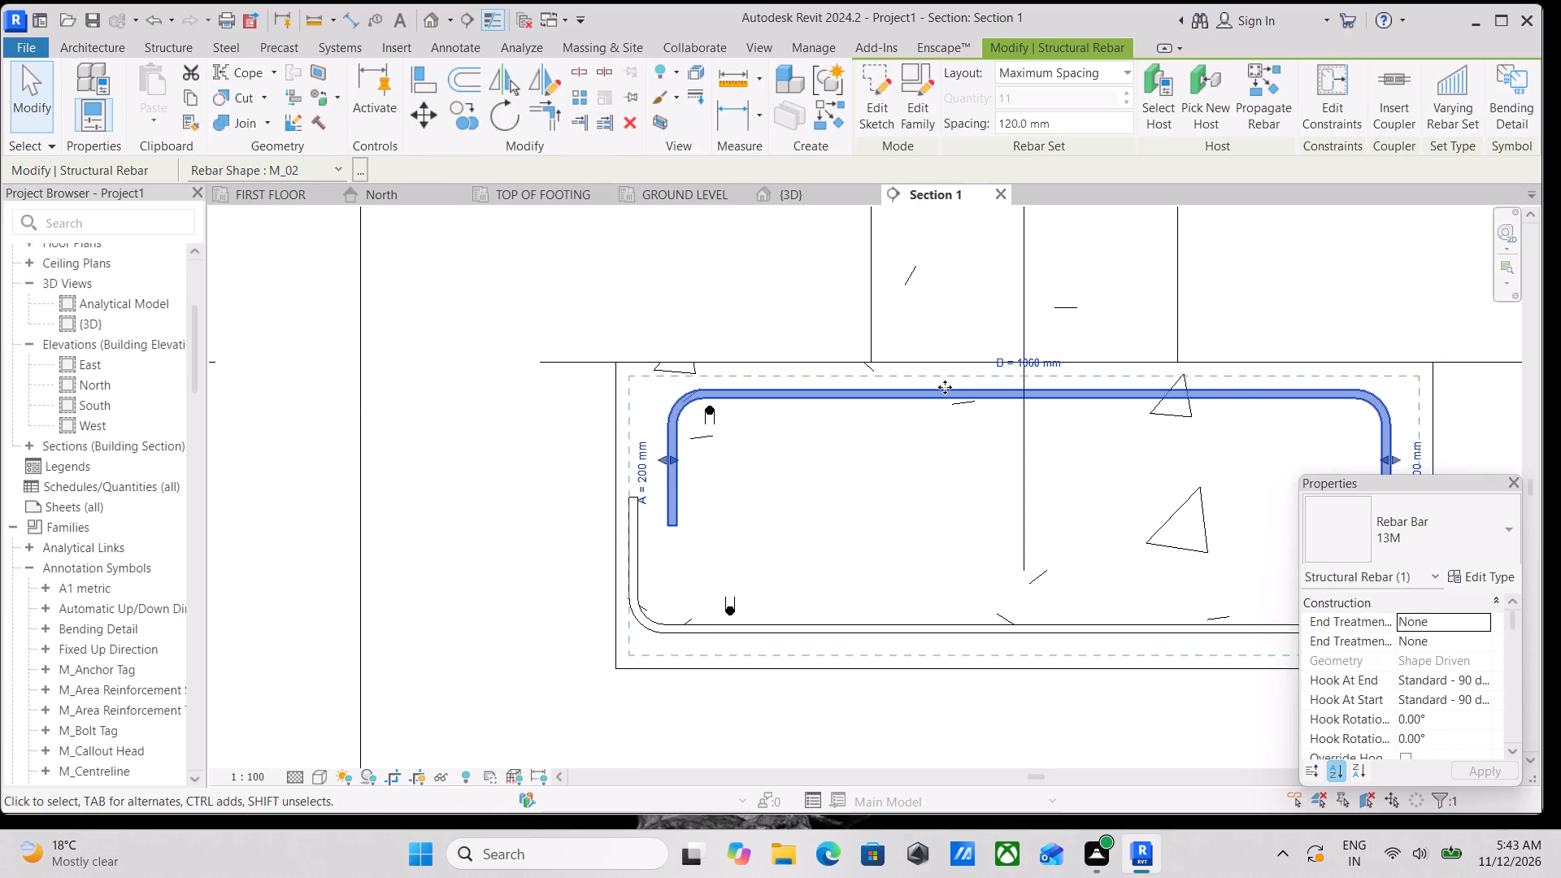
{"action": "key", "text": "Up"}
{"action": "key", "text": "Up"}
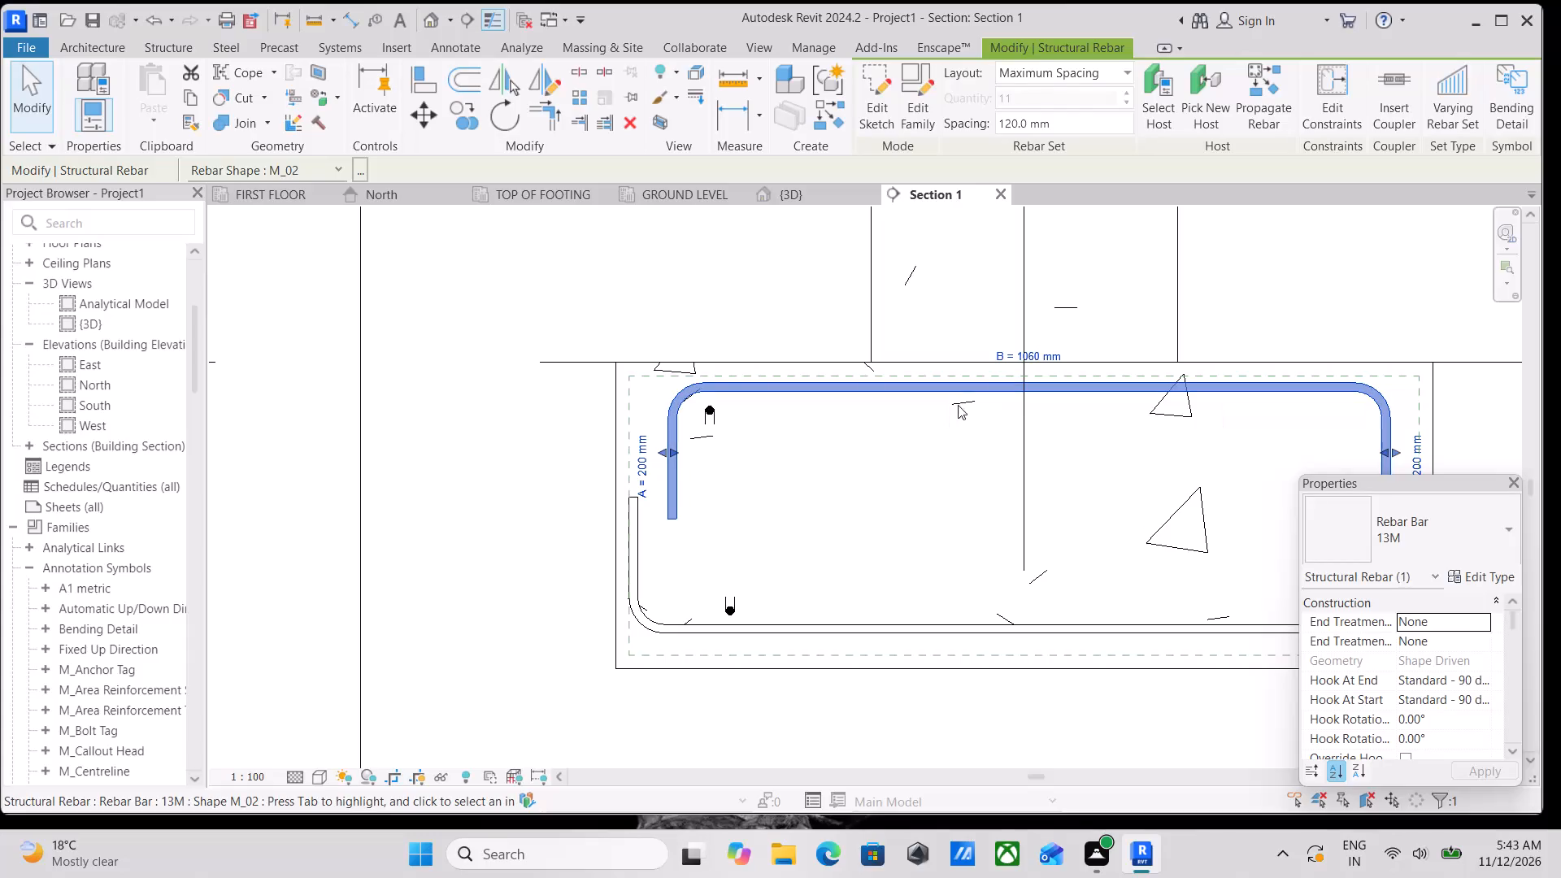
Move the top bar's left leg outward toward the cover line until segment B is about 1100 mm.
{"action": "middle_click_drag", "start_coordinate": [872, 419], "coordinate": [840, 375]}
{"action": "scroll", "coordinate": [862, 398], "scroll_direction": "down", "scroll_amount": 1}
{"action": "middle_click_drag", "start_coordinate": [831, 461], "coordinate": [940, 435]}
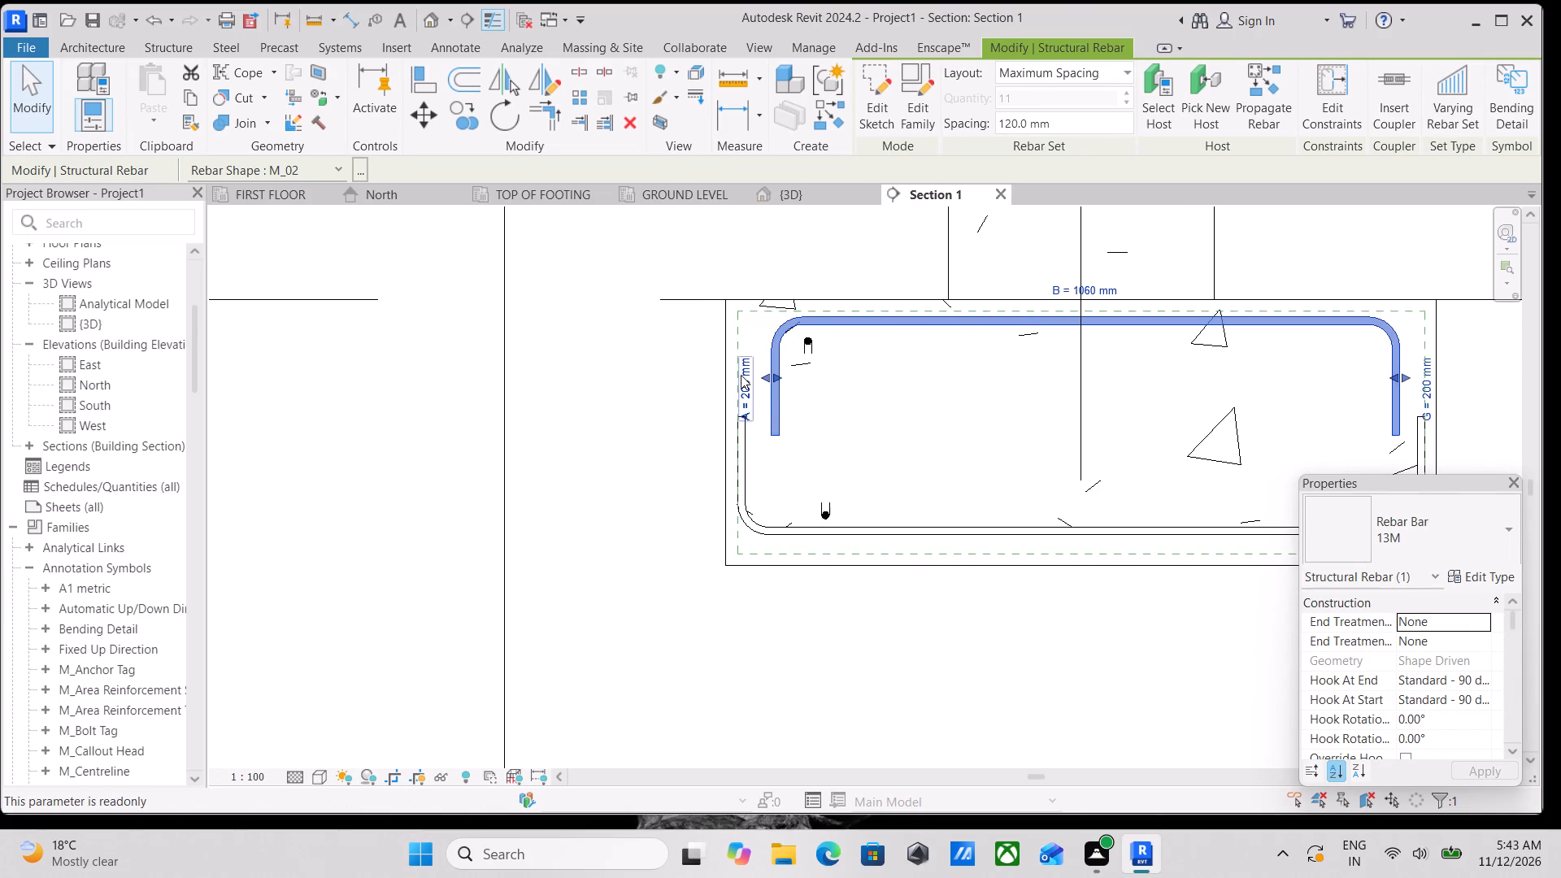
{"action": "left_click_drag", "start_coordinate": [762, 376], "coordinate": [752, 376]}
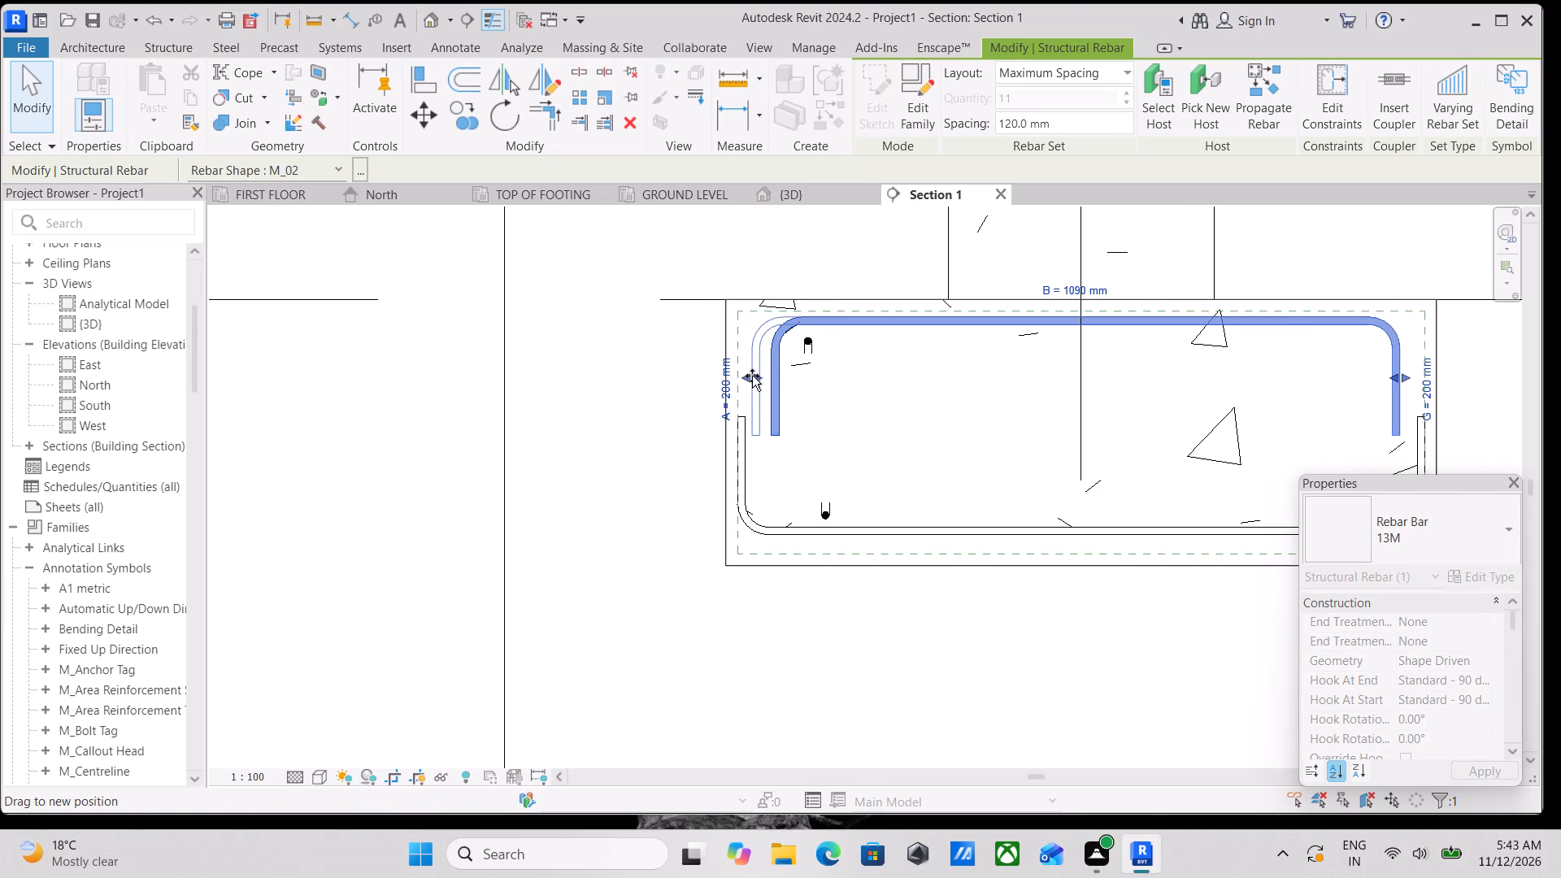
{"action": "left_click_drag", "start_coordinate": [752, 376], "coordinate": [750, 376]}
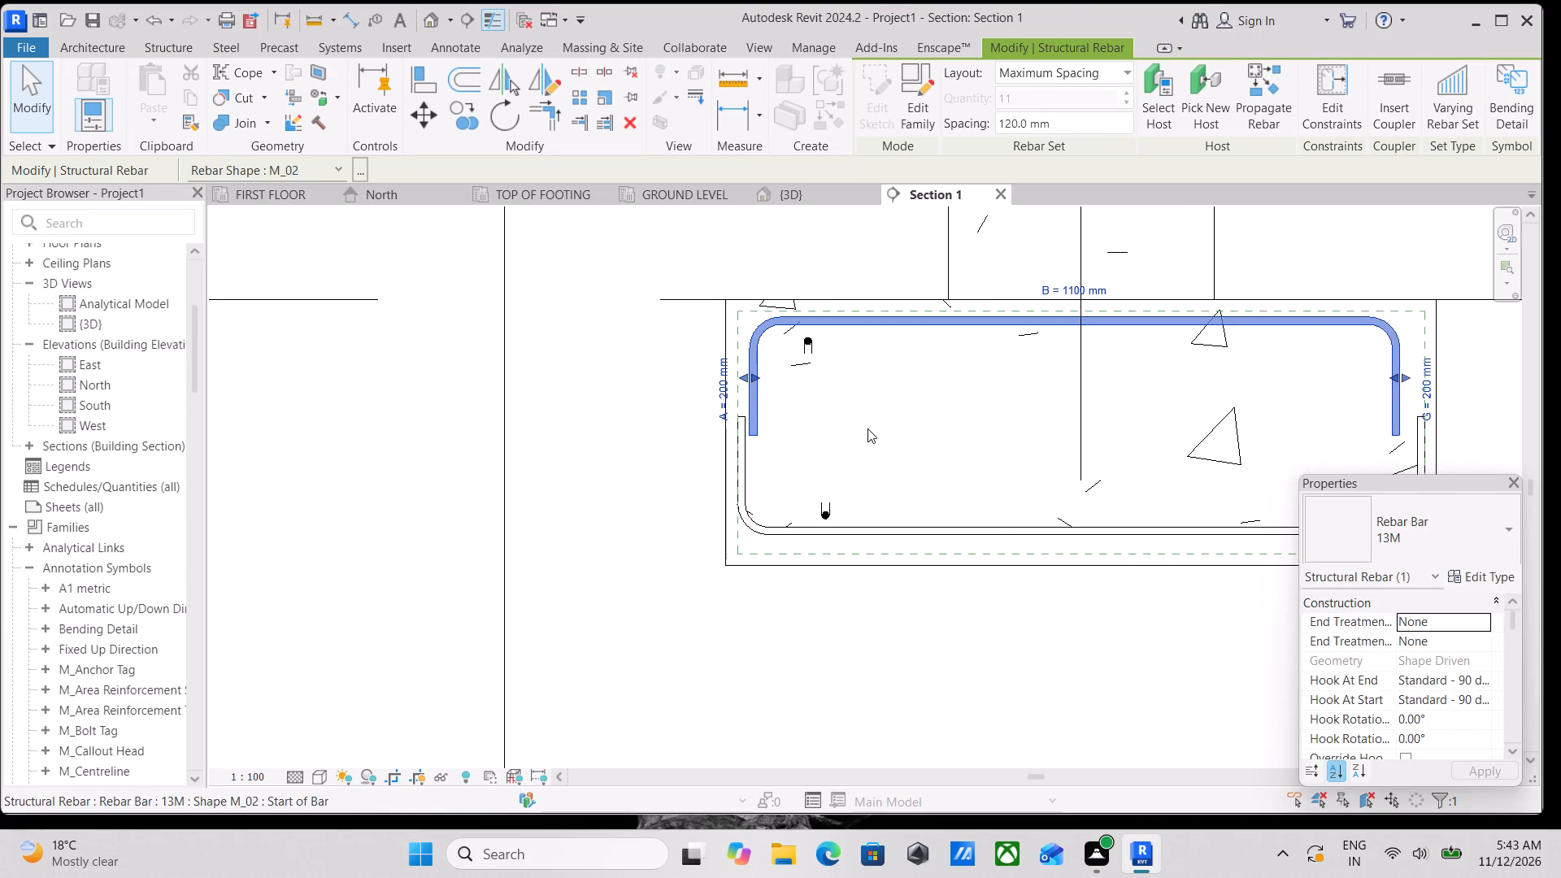
Move the top bar's right leg outward until segment B is about 1120 mm, keeping it inside the bottom bar's leg.
{"action": "middle_click_drag", "start_coordinate": [867, 428], "coordinate": [750, 441]}
{"action": "middle_click_drag", "start_coordinate": [998, 435], "coordinate": [814, 440]}
{"action": "scroll", "coordinate": [1129, 375], "scroll_direction": "up", "scroll_amount": 2}
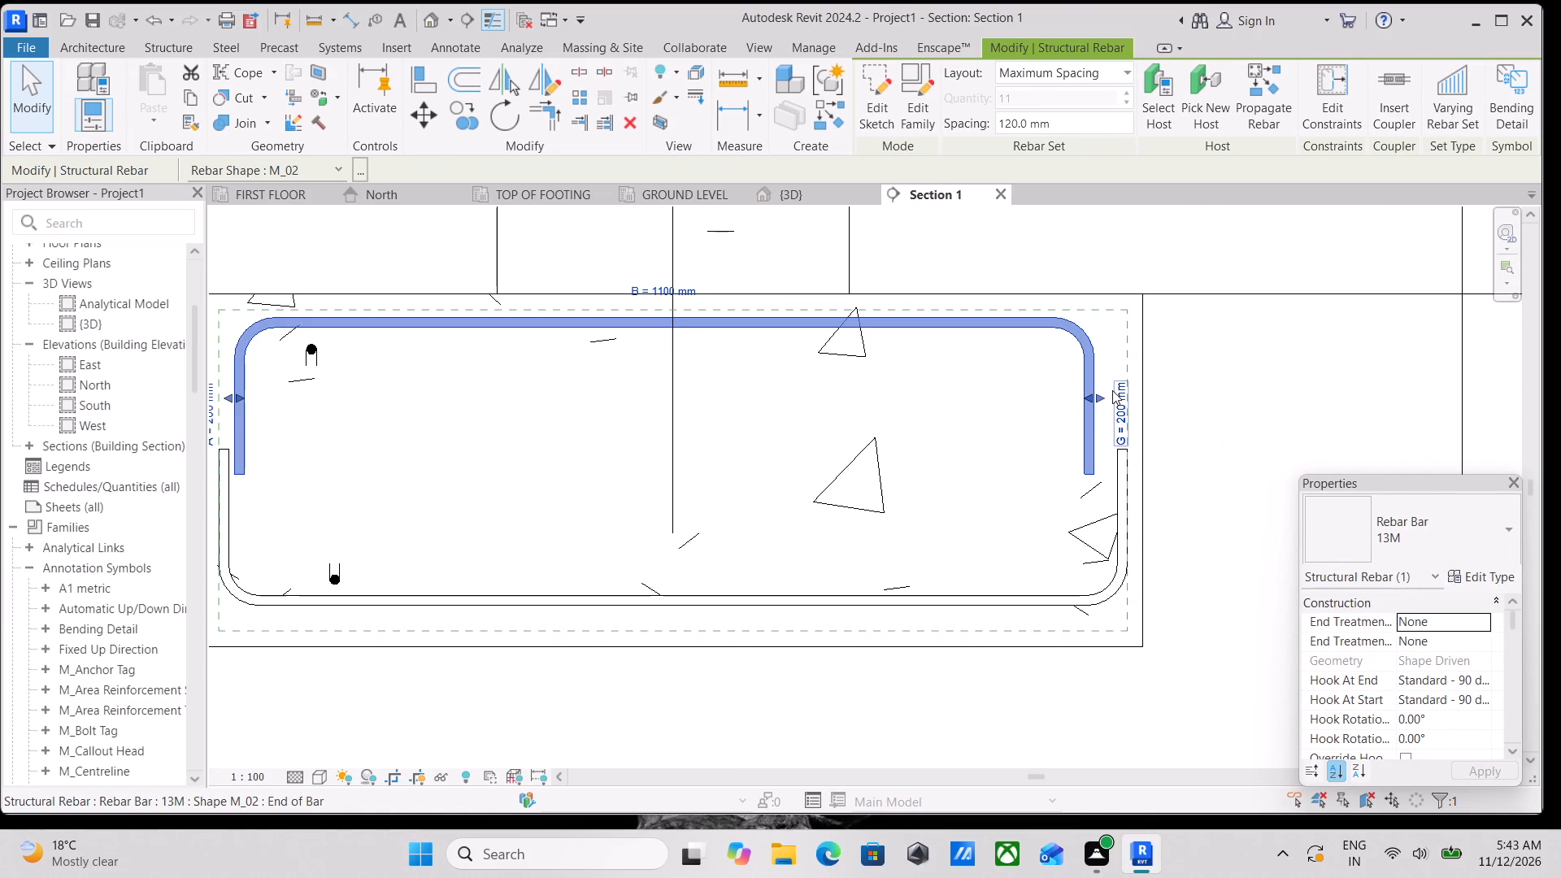
{"action": "left_click_drag", "start_coordinate": [1098, 394], "coordinate": [1115, 389]}
{"action": "middle_click_drag", "start_coordinate": [1064, 411], "coordinate": [1181, 359]}
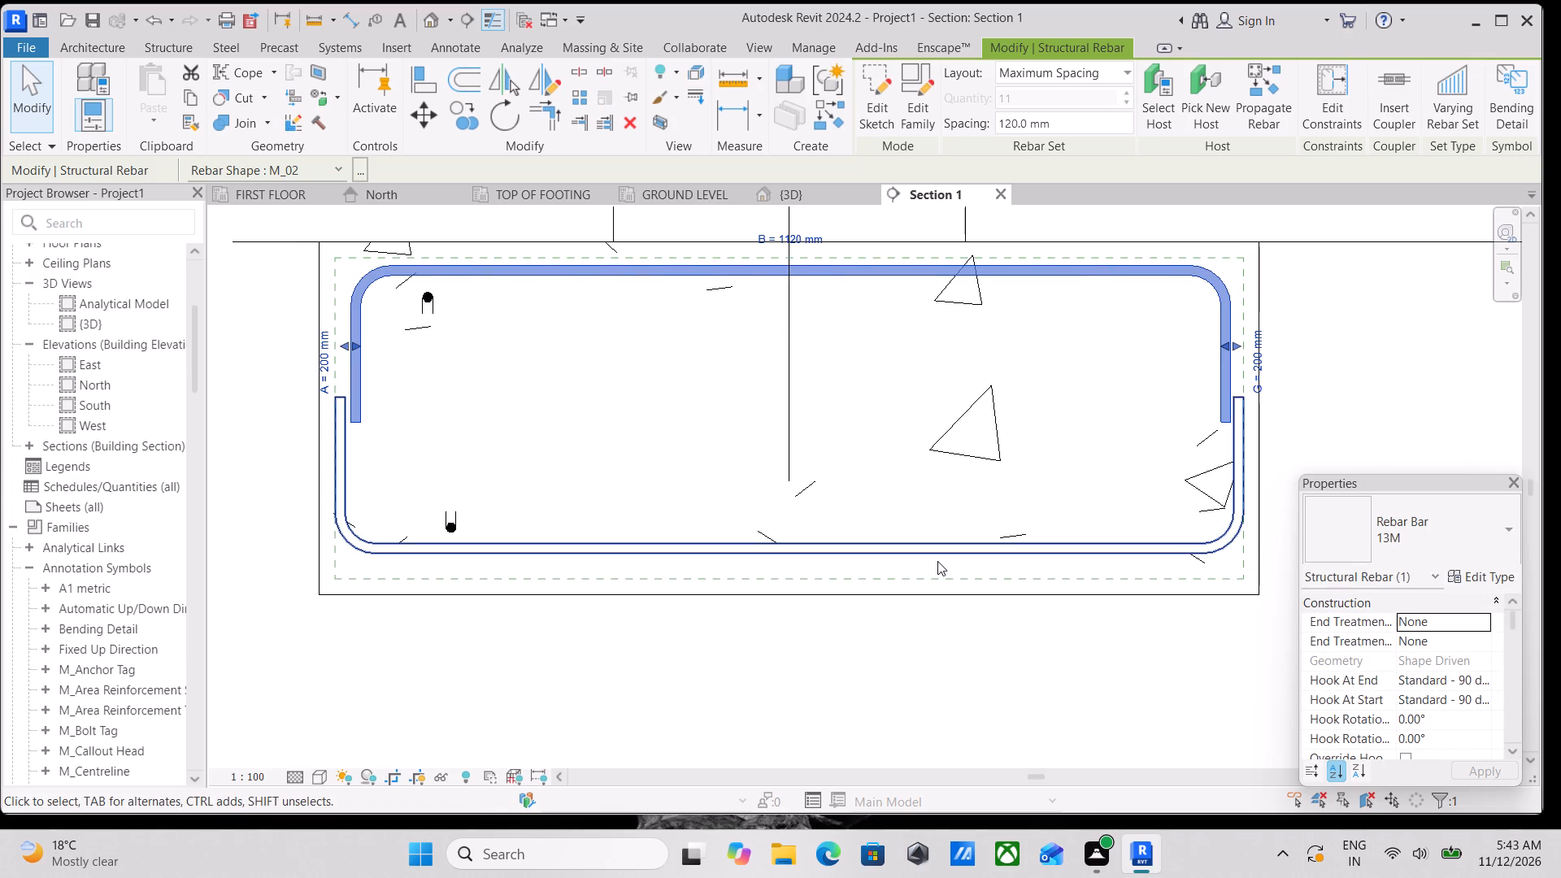
Nudge the bottom M_02 bar set downward in four small increments, closer to the footing's bottom cover line.
{"action": "left_click", "coordinate": [937, 561]}
{"action": "key", "text": "Down"}
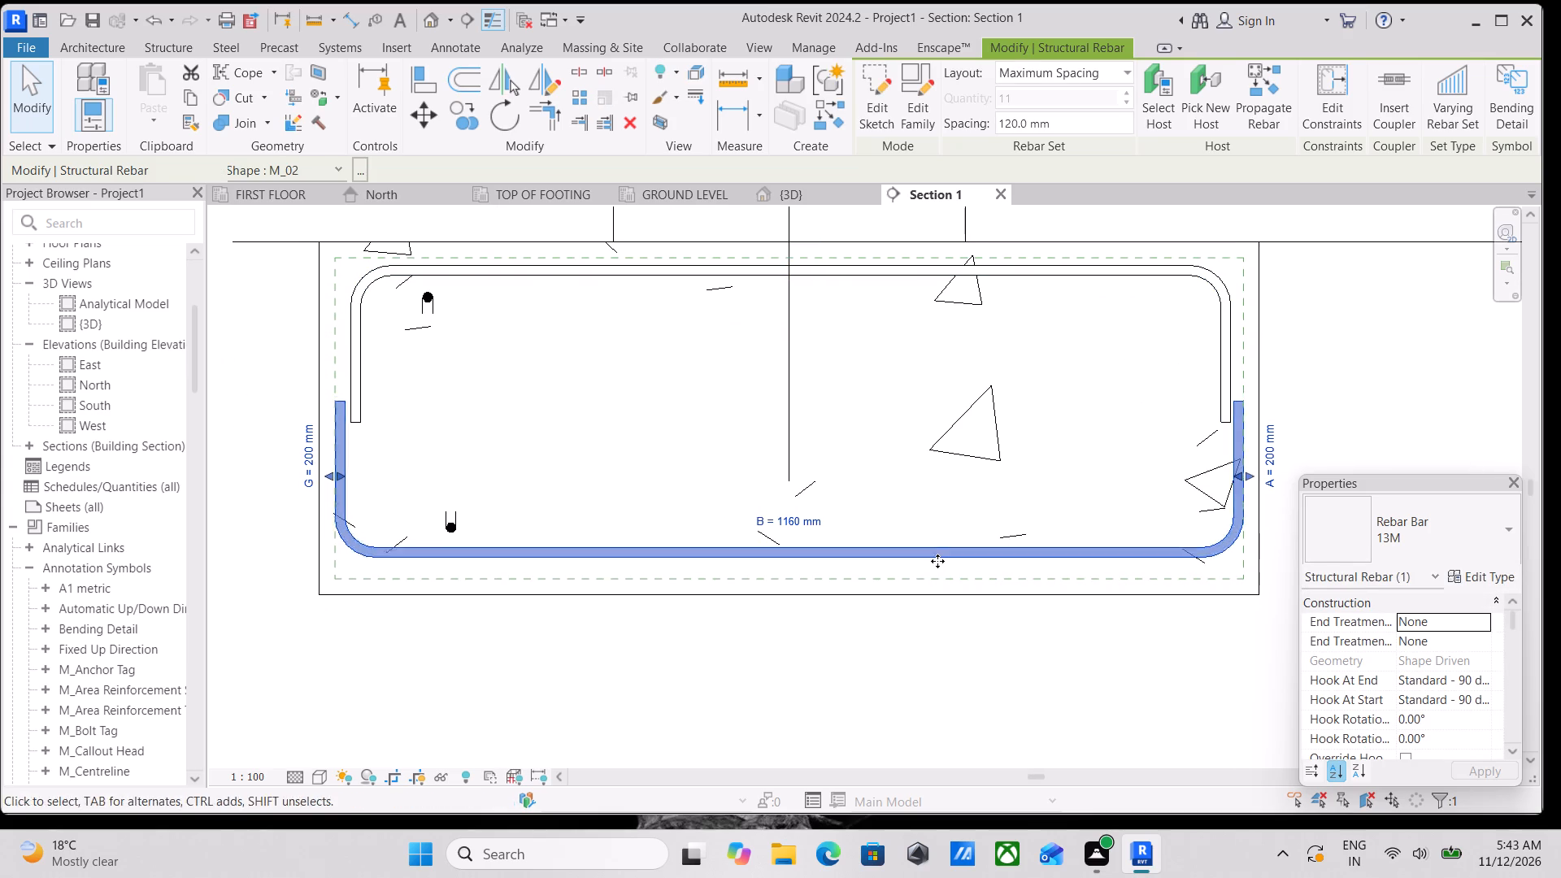
{"action": "key", "text": "Down"}
{"action": "key", "text": "Down"}
{"action": "key", "text": "Down"}
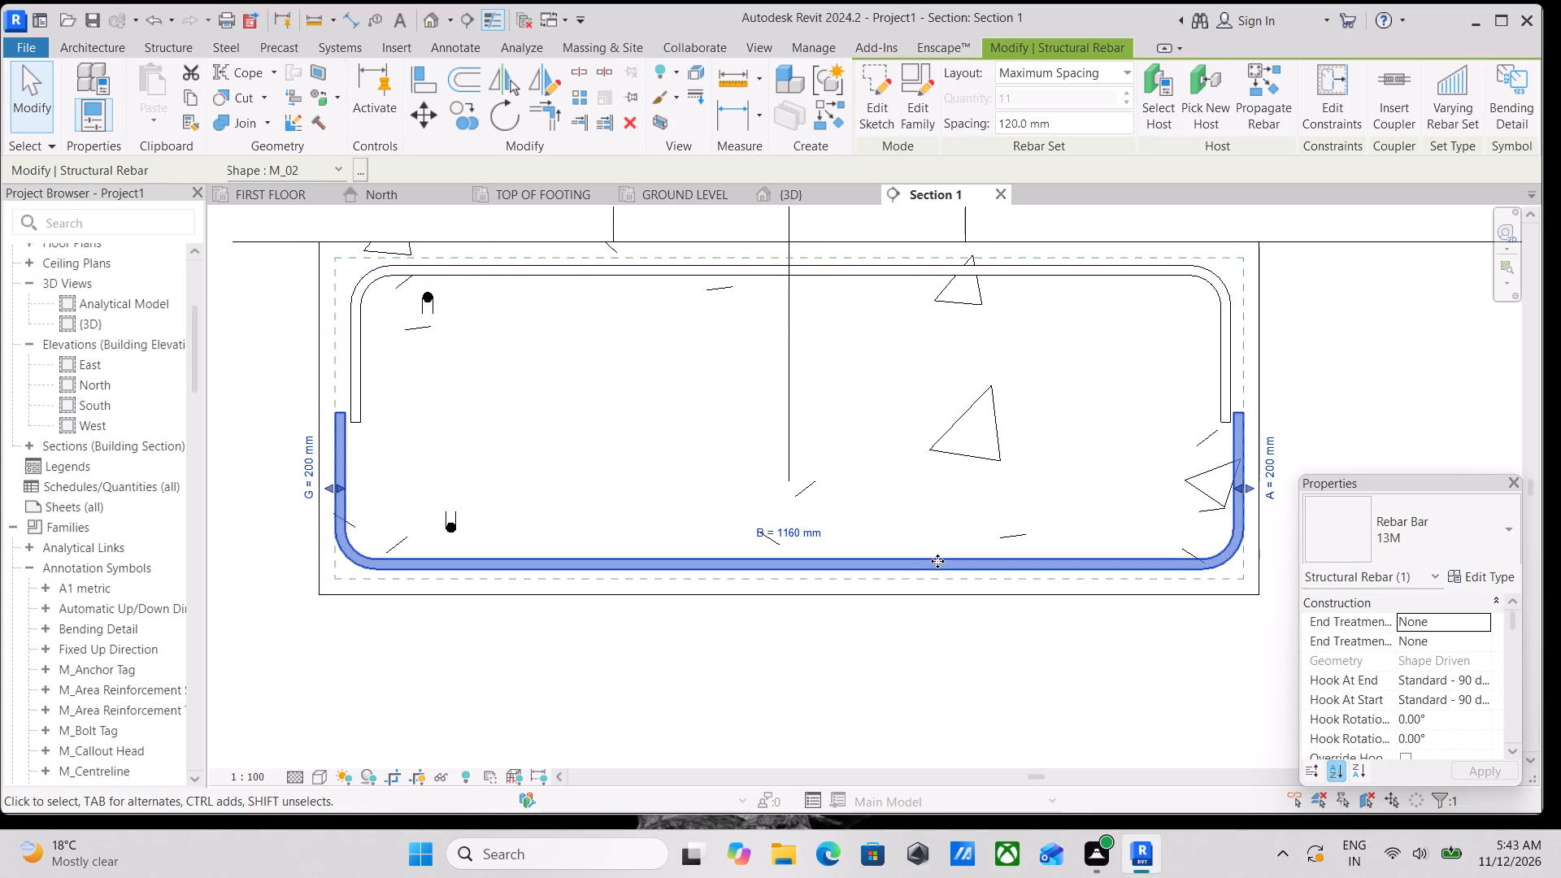
Nudge the bottom M_02 bar set down one more small increment toward the footing's bottom cover line.
{"action": "key", "text": "Down"}
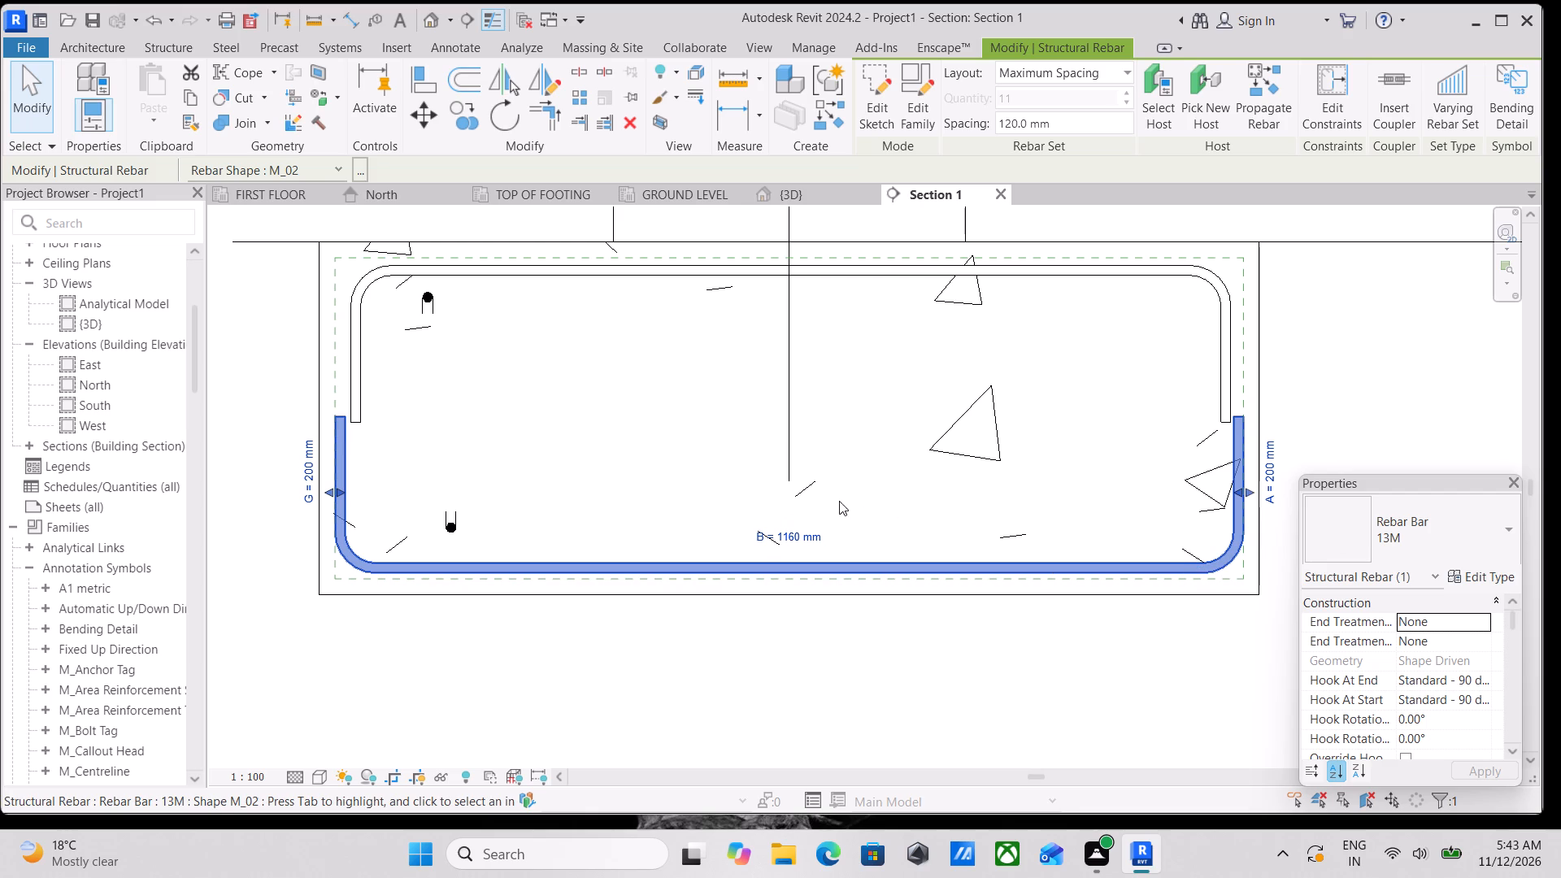
Move the bottom bar's left leg slightly inward until segment B is about 1150 mm.
{"action": "middle_click_drag", "start_coordinate": [903, 467], "coordinate": [1131, 449]}
{"action": "middle_click_drag", "start_coordinate": [941, 456], "coordinate": [1078, 467]}
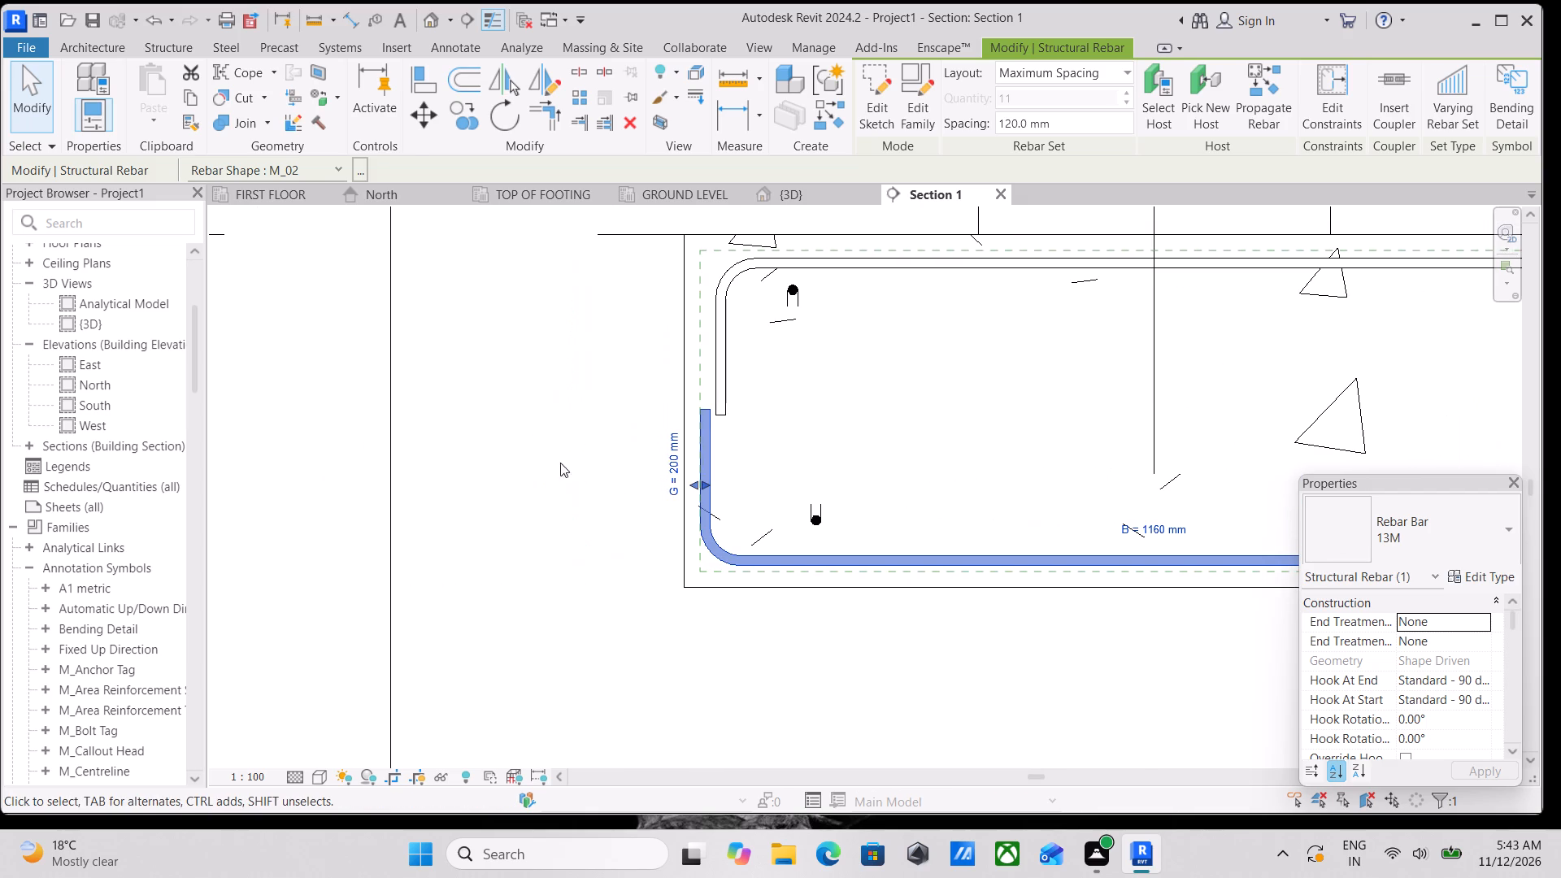
{"action": "left_click", "coordinate": [702, 477]}
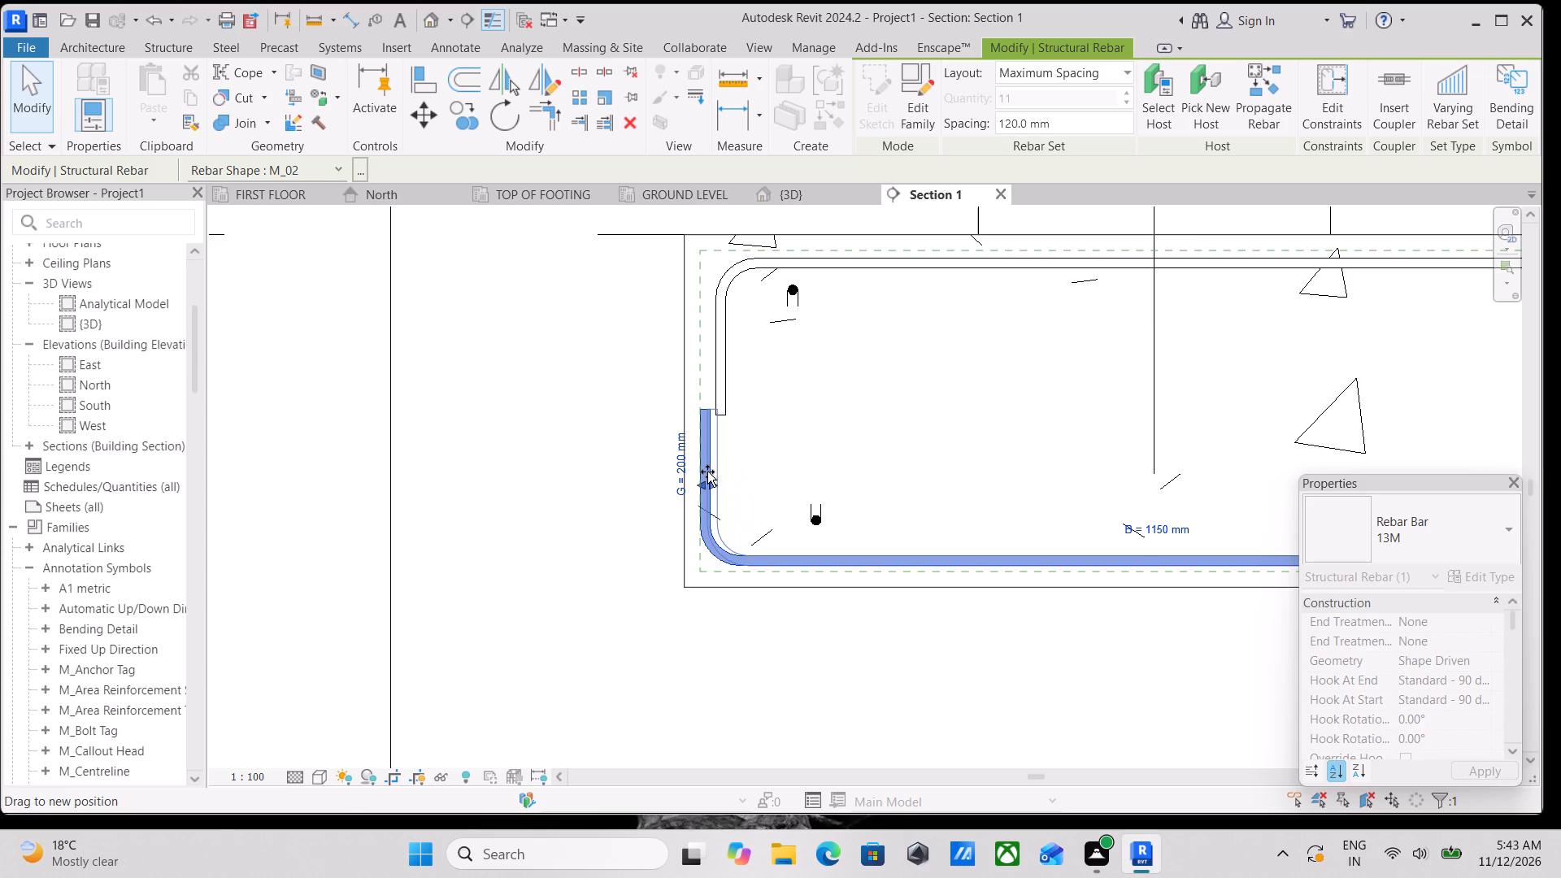
{"action": "middle_click_drag", "start_coordinate": [729, 460], "coordinate": [689, 467]}
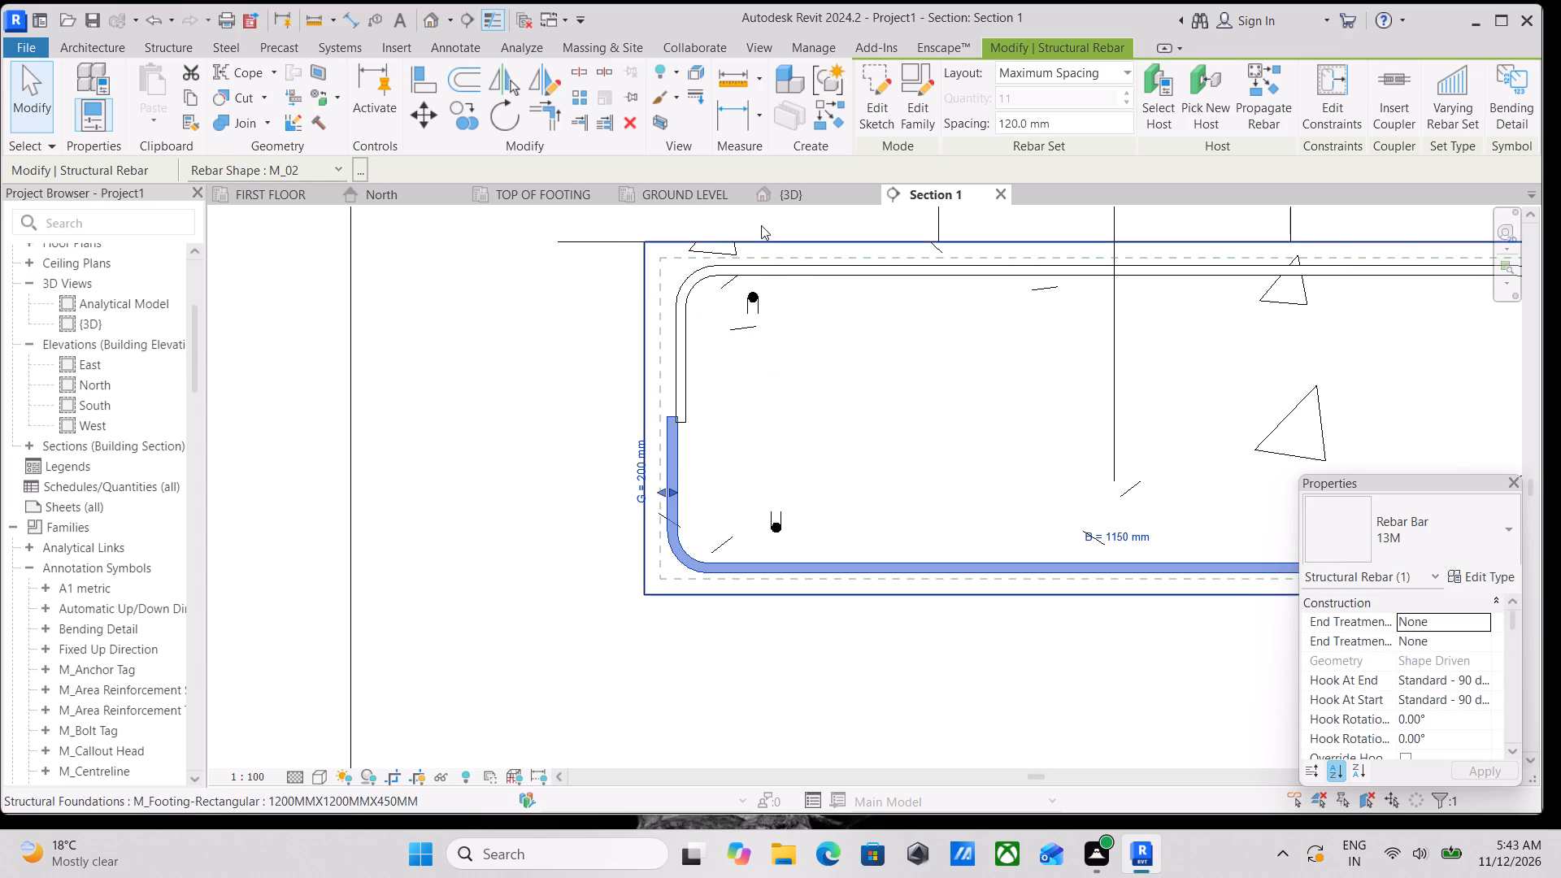
Set the upper M_02 bar seen end-on to a Maximum Spacing layout with 120 mm spacing.
{"action": "left_click", "coordinate": [761, 291]}
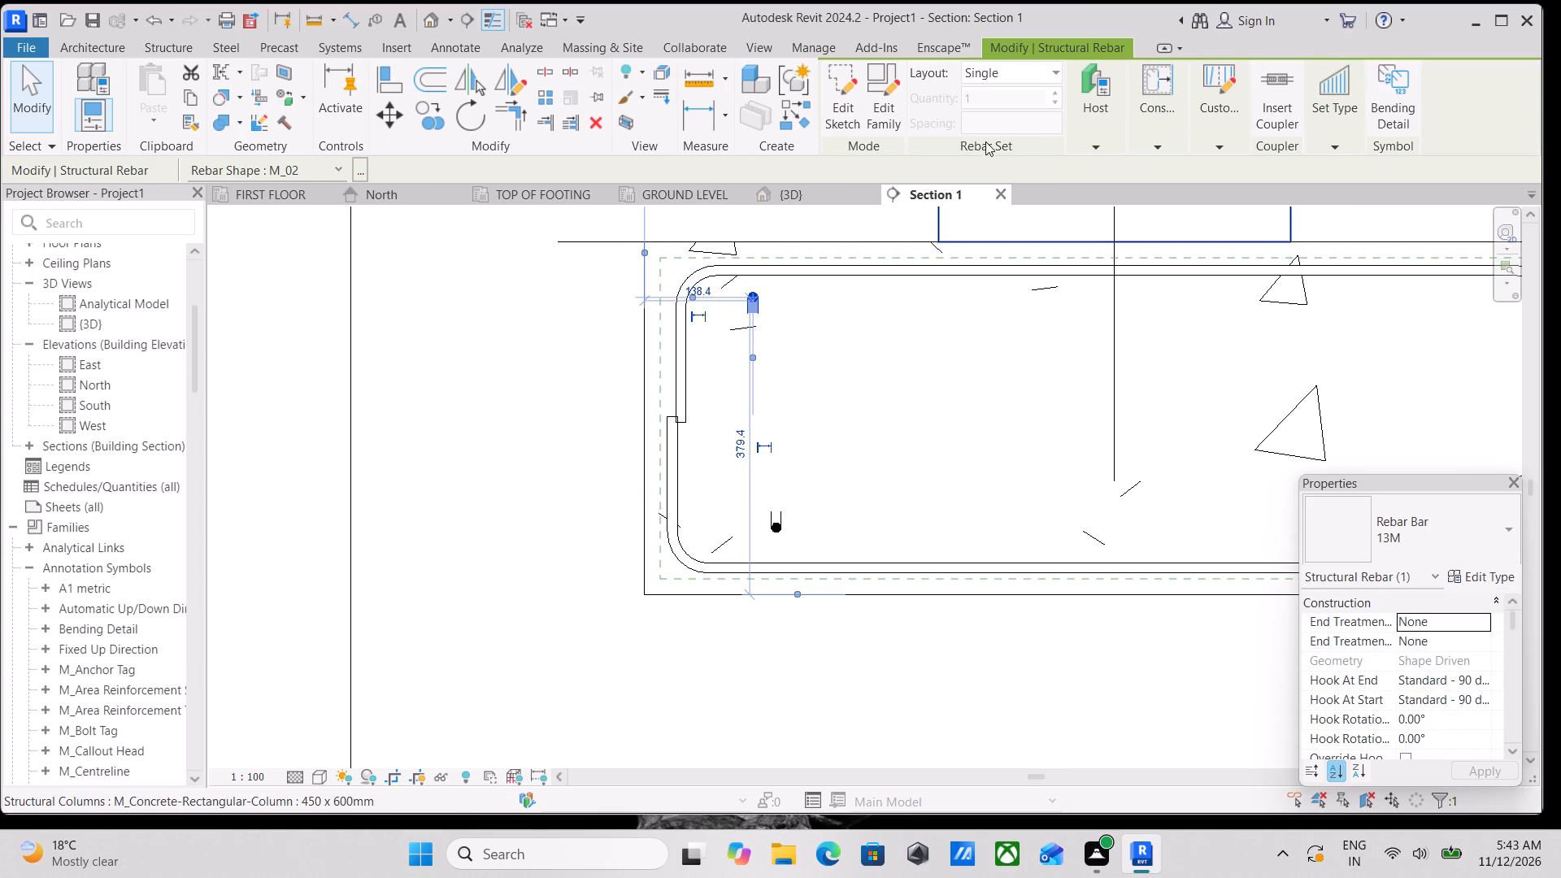
{"action": "left_click", "coordinate": [1041, 83]}
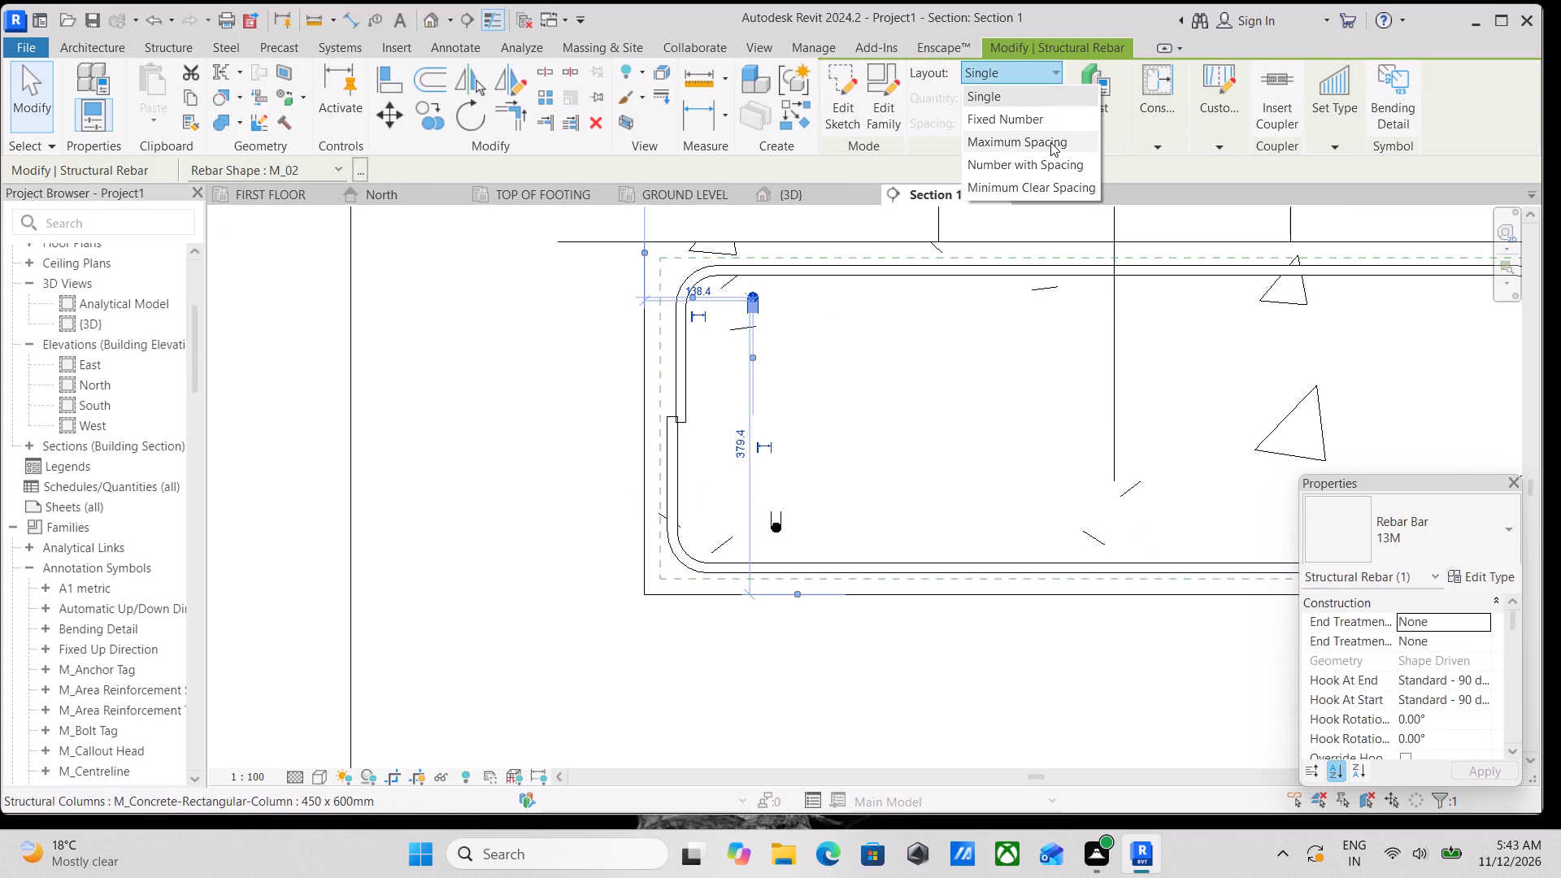
{"action": "left_click", "coordinate": [1050, 142]}
{"action": "left_click", "coordinate": [1023, 126]}
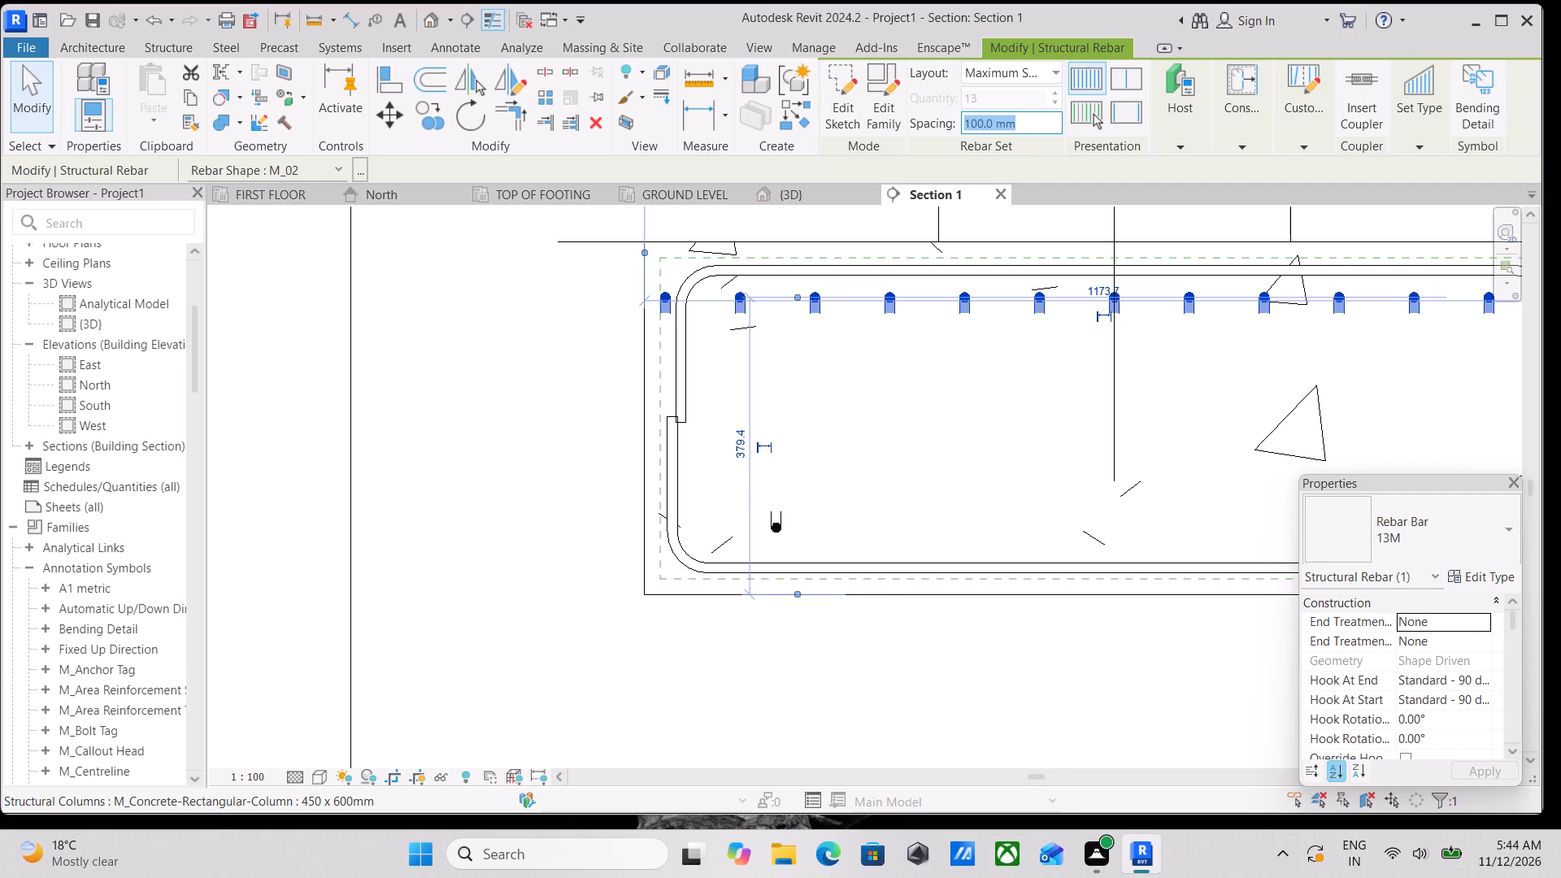
{"action": "type", "text": "120MM"}
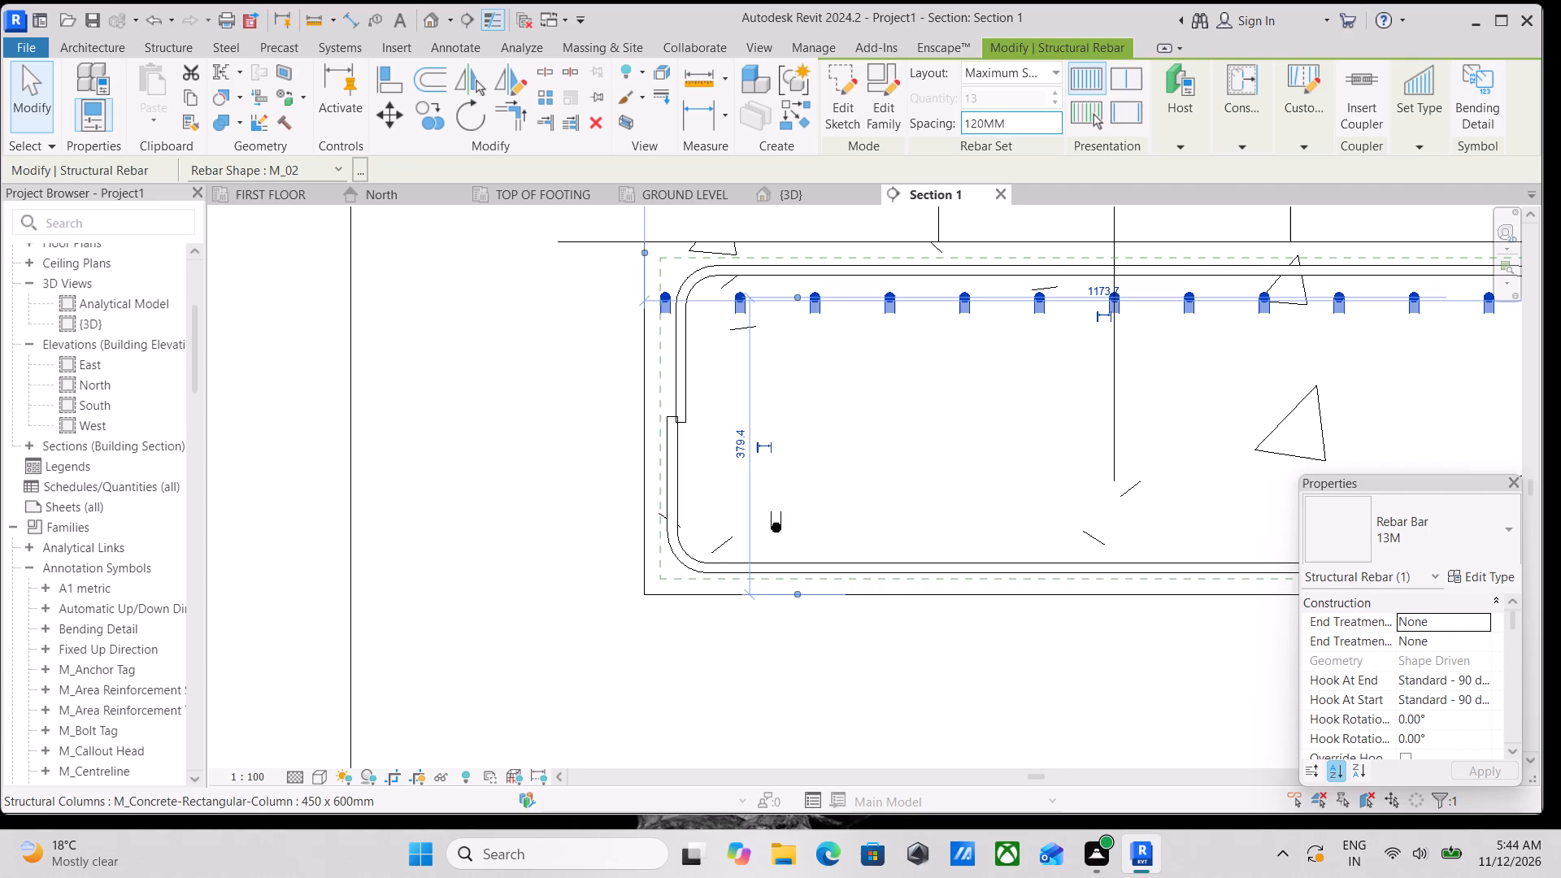
{"action": "key", "text": "Return"}
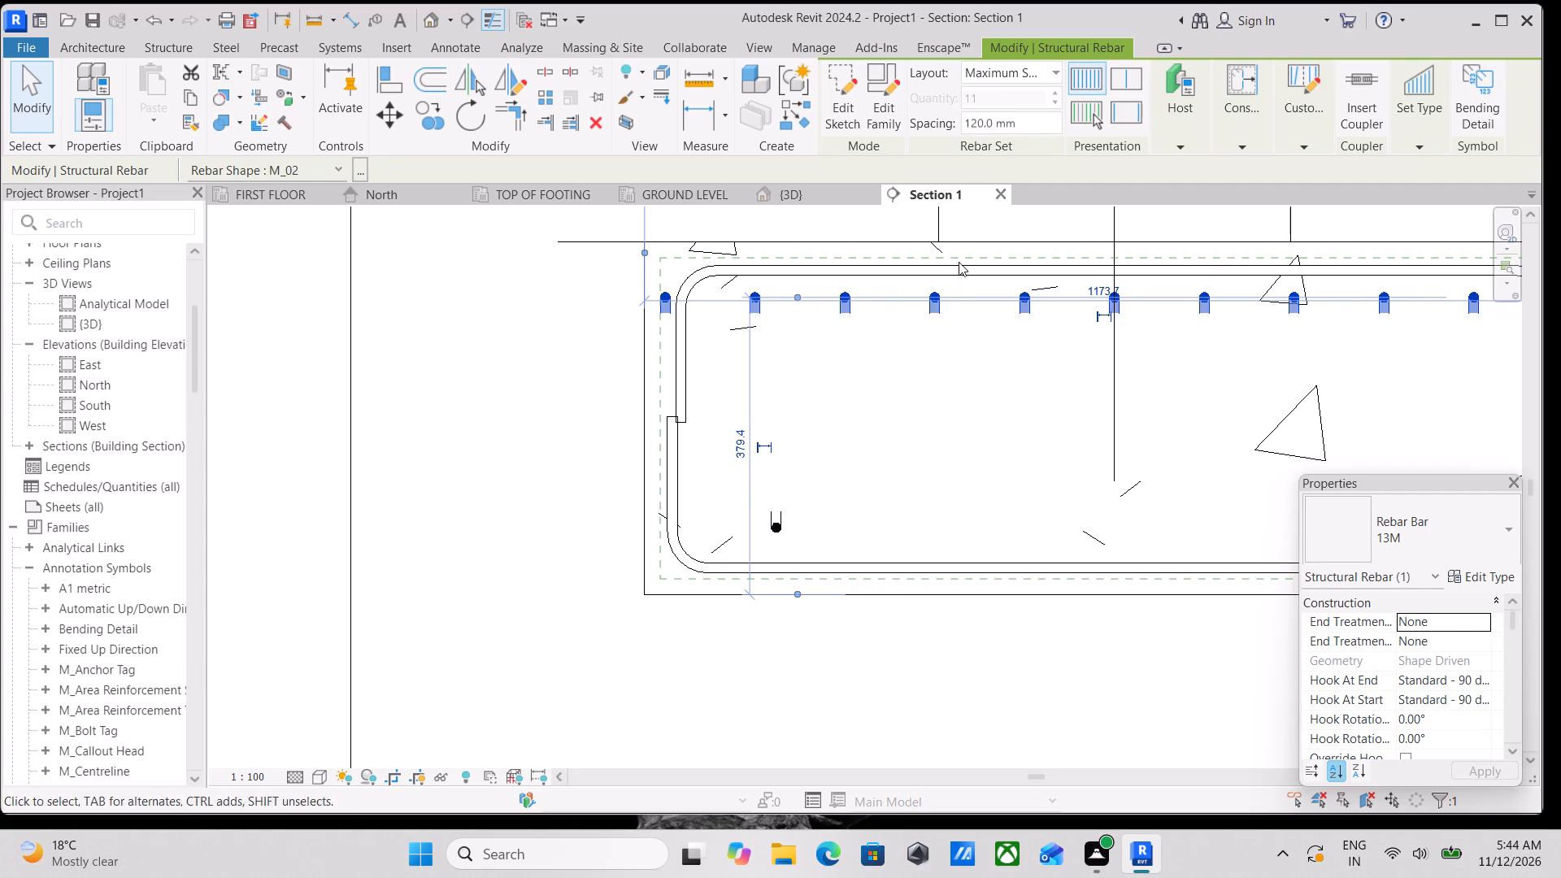
Set the lower M_02 bar seen end-on to a Maximum Spacing layout with 120 mm spacing.
{"action": "left_click", "coordinate": [769, 530]}
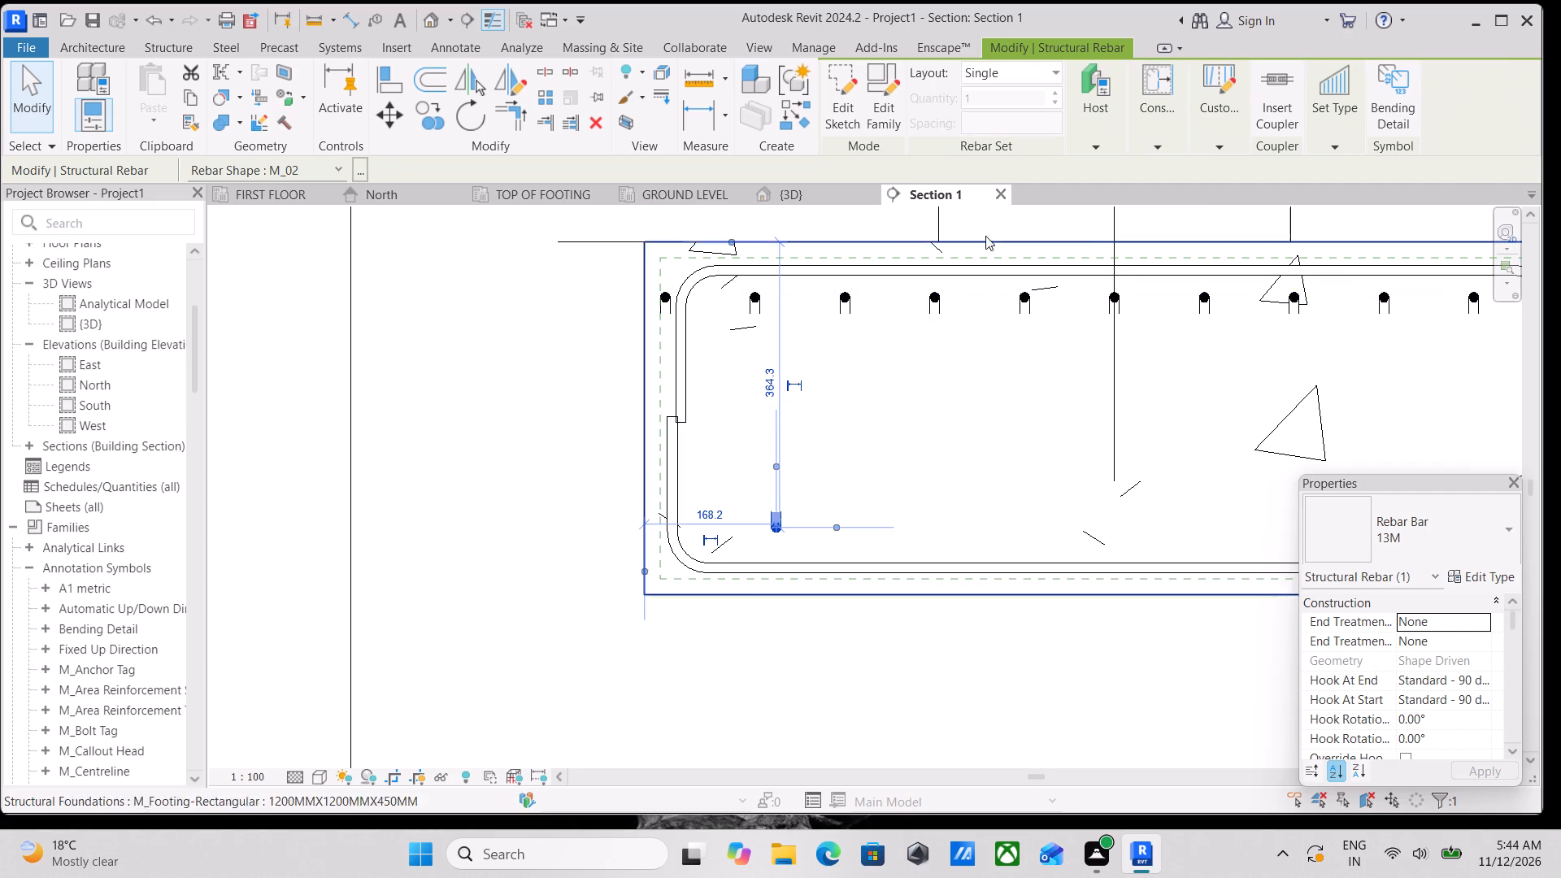
{"action": "left_click", "coordinate": [1036, 70]}
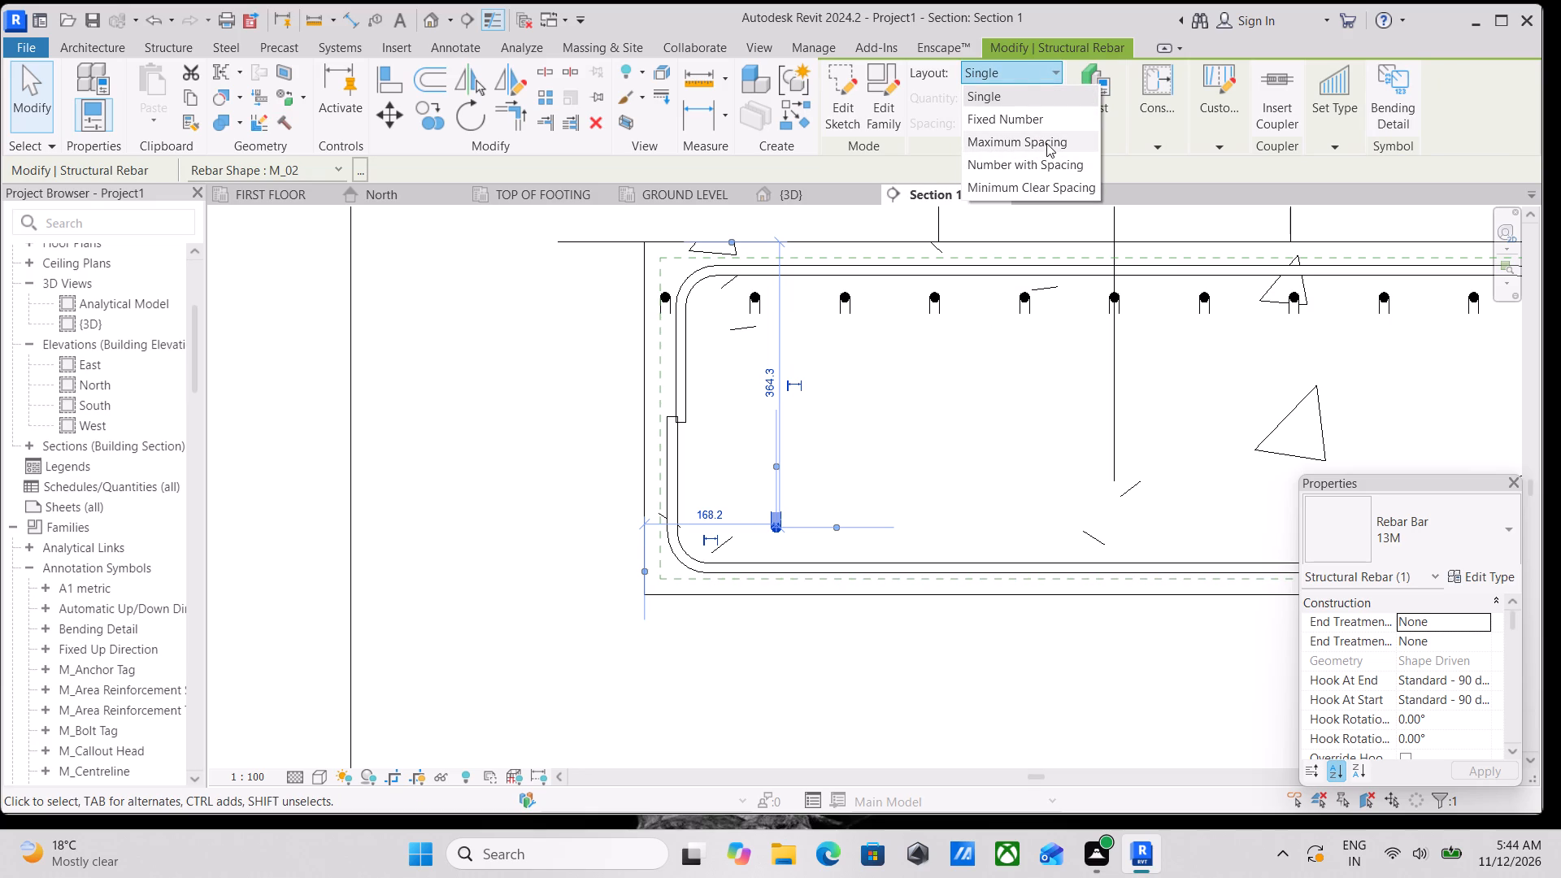
{"action": "left_click", "coordinate": [1046, 142]}
{"action": "left_click", "coordinate": [1038, 120]}
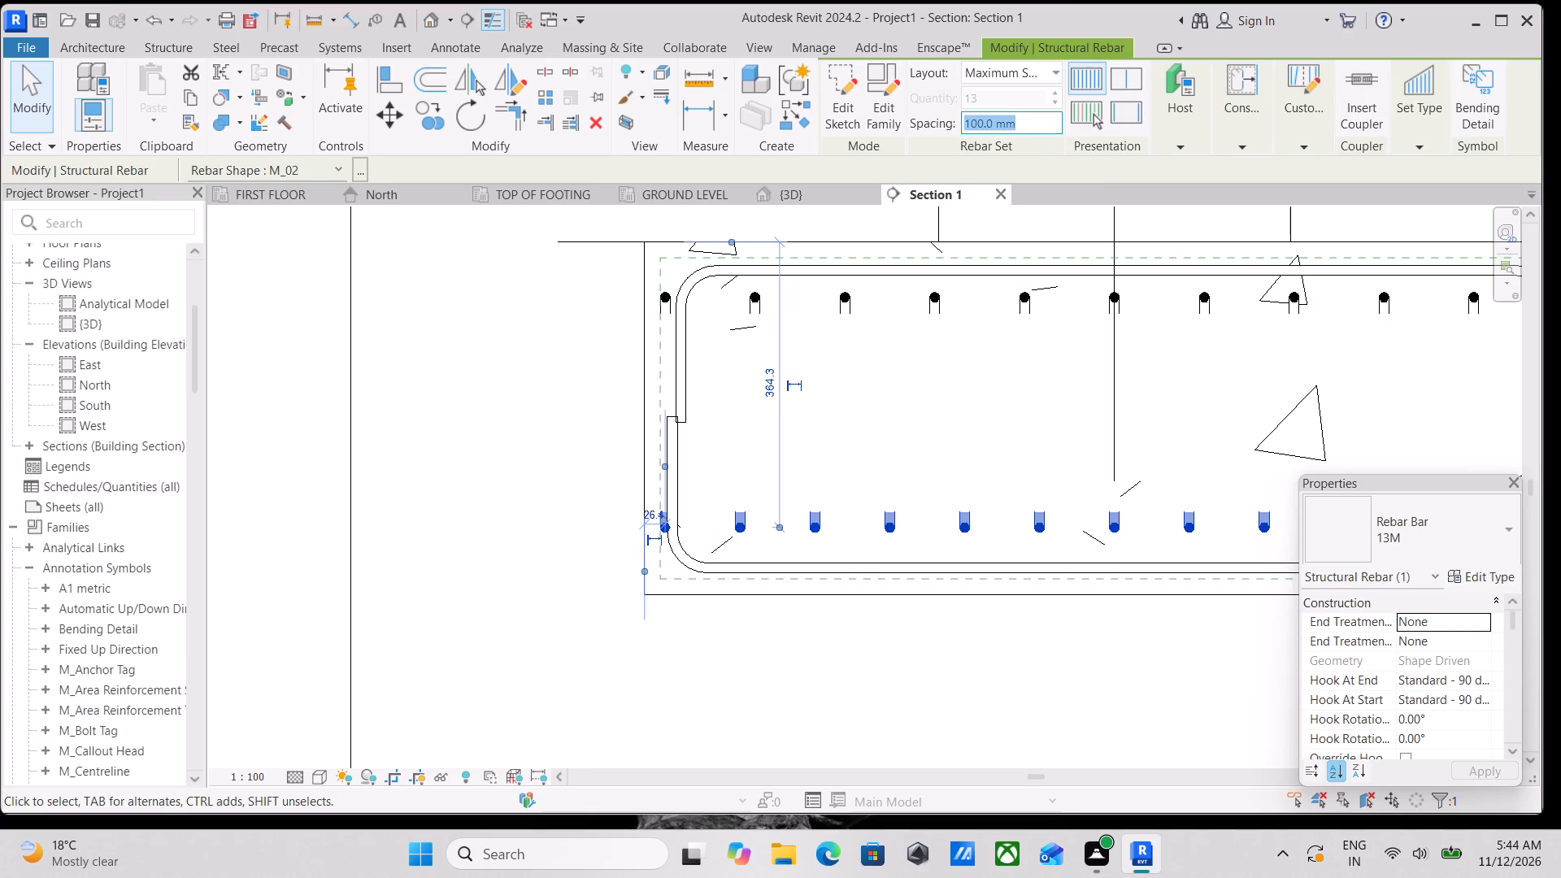
{"action": "type", "text": "120MM"}
{"action": "key", "text": "Return"}
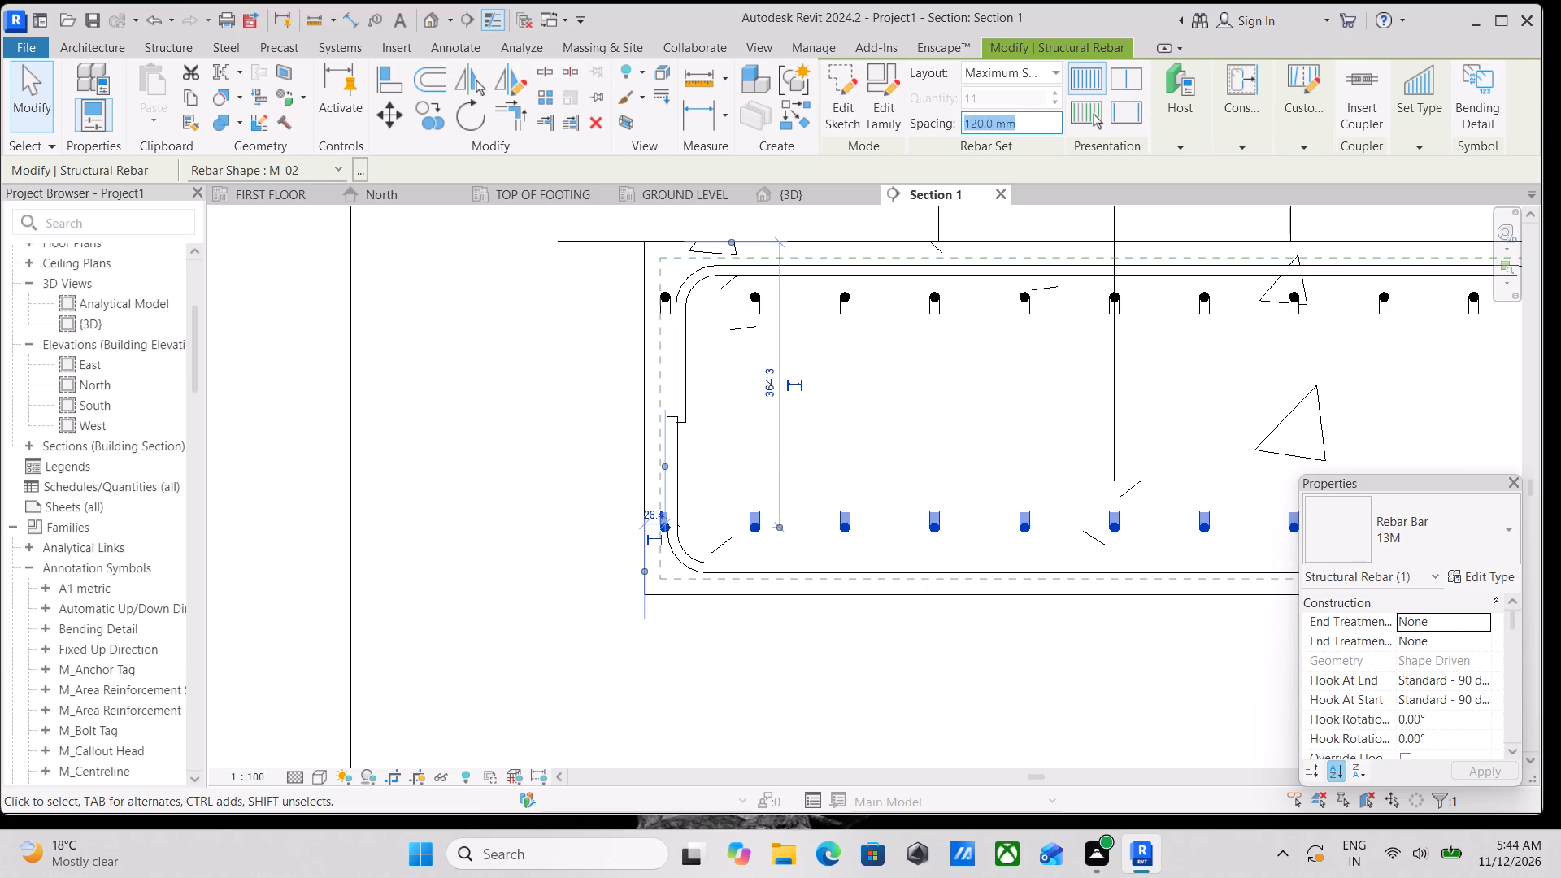
Pull both ends of the upper end-on bar set inward so its outermost bars sit inside the top bar's legs.
{"action": "scroll", "coordinate": [892, 357], "scroll_direction": "down", "scroll_amount": 2}
{"action": "middle_click_drag", "start_coordinate": [892, 374], "coordinate": [594, 404]}
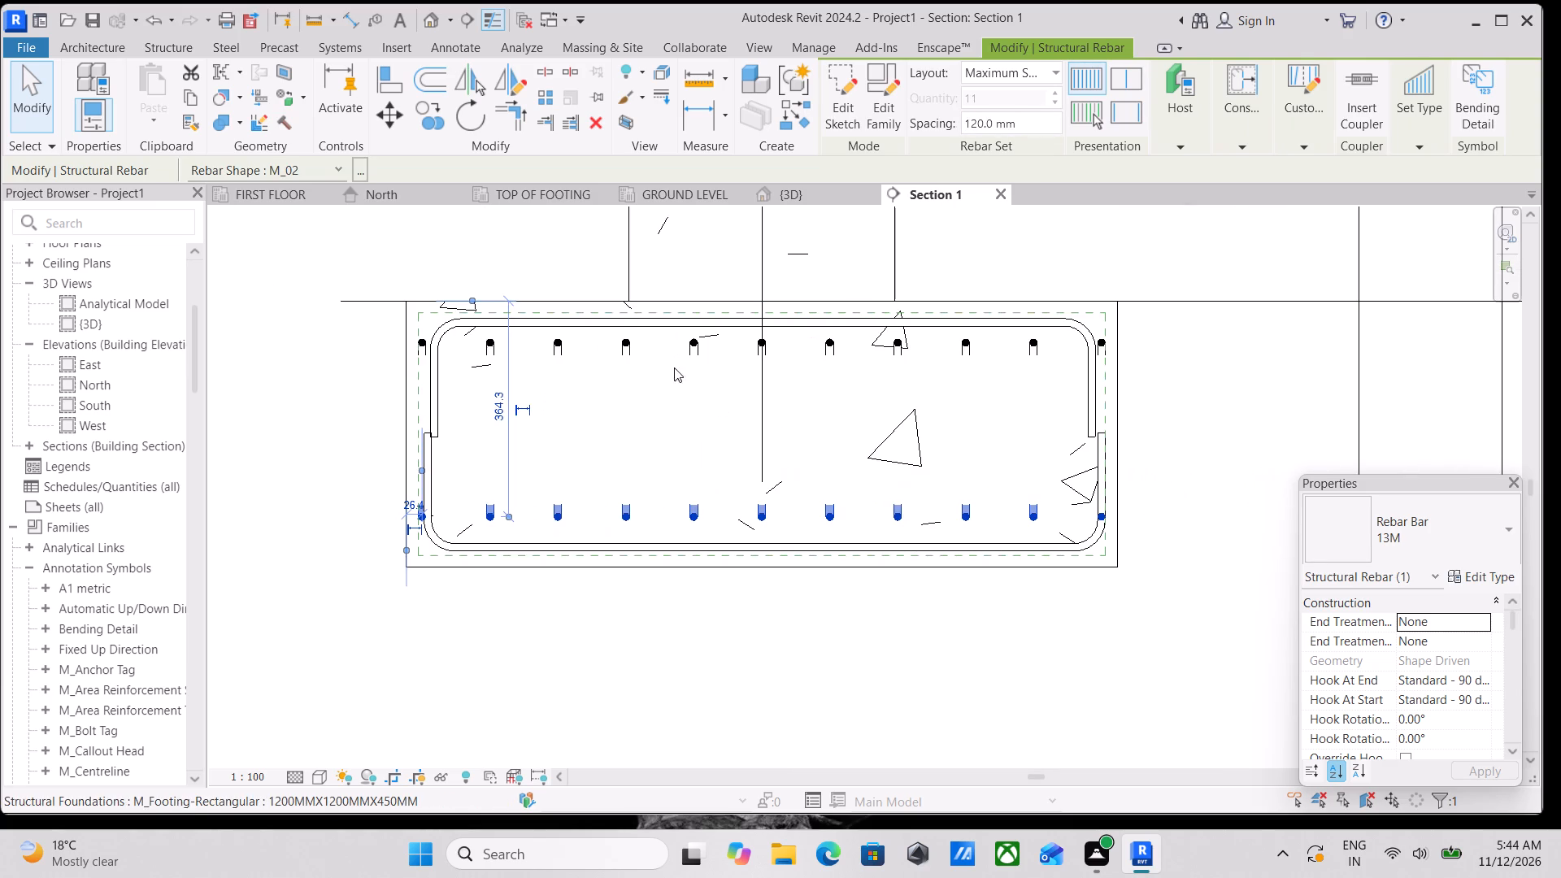
{"action": "left_click", "coordinate": [637, 350]}
{"action": "middle_click_drag", "start_coordinate": [565, 379], "coordinate": [798, 328]}
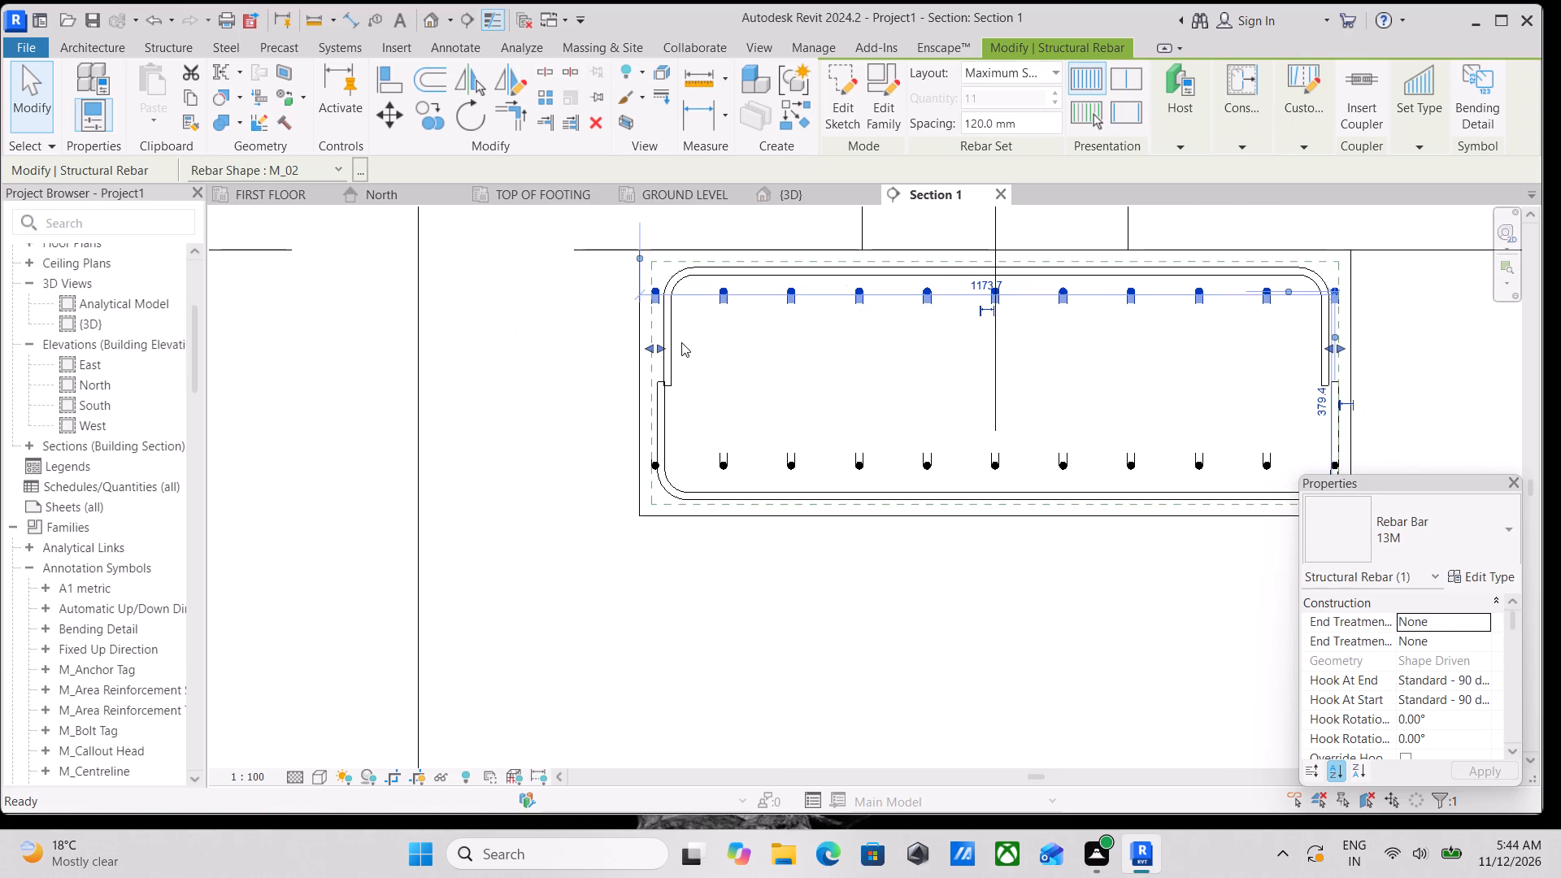
{"action": "left_click_drag", "start_coordinate": [661, 346], "coordinate": [672, 345]}
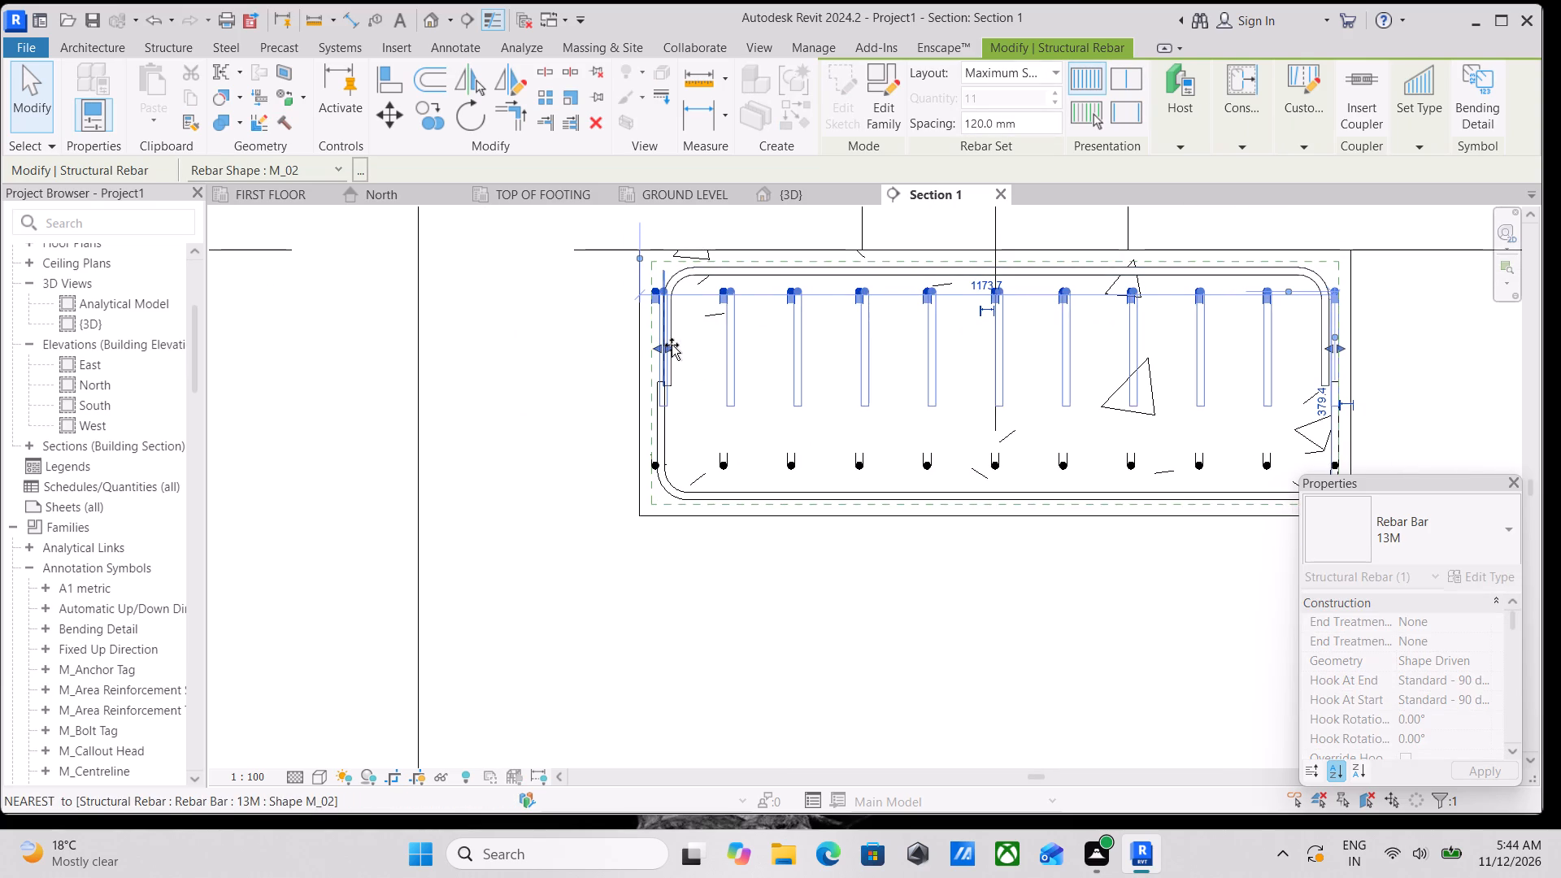
{"action": "left_click_drag", "start_coordinate": [672, 345], "coordinate": [685, 342]}
{"action": "middle_click_drag", "start_coordinate": [816, 342], "coordinate": [658, 339]}
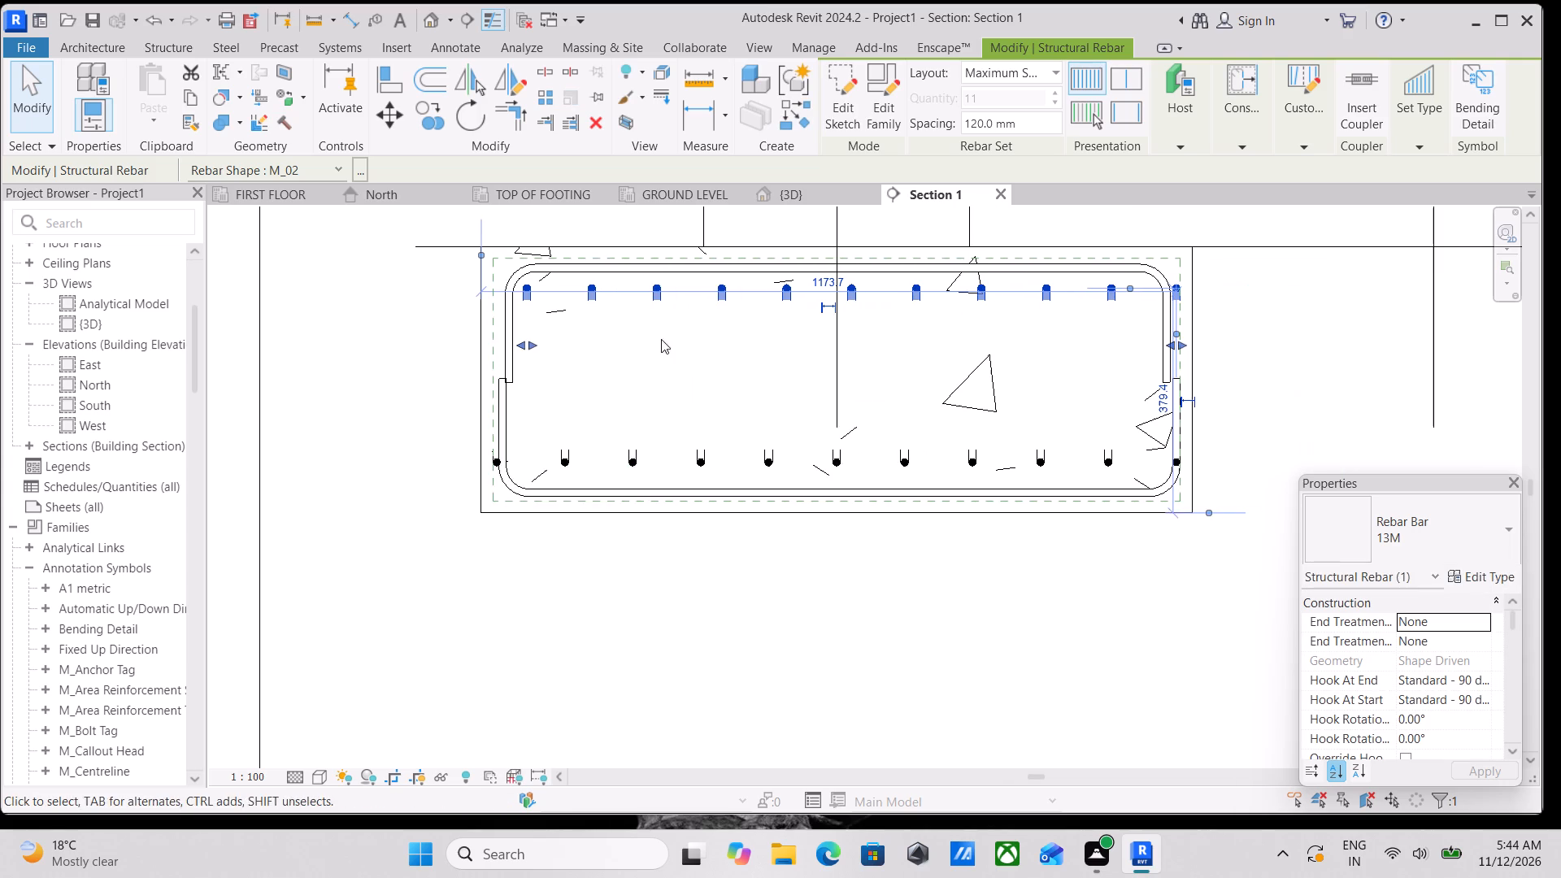
{"action": "left_click_drag", "start_coordinate": [1172, 338], "coordinate": [1159, 341]}
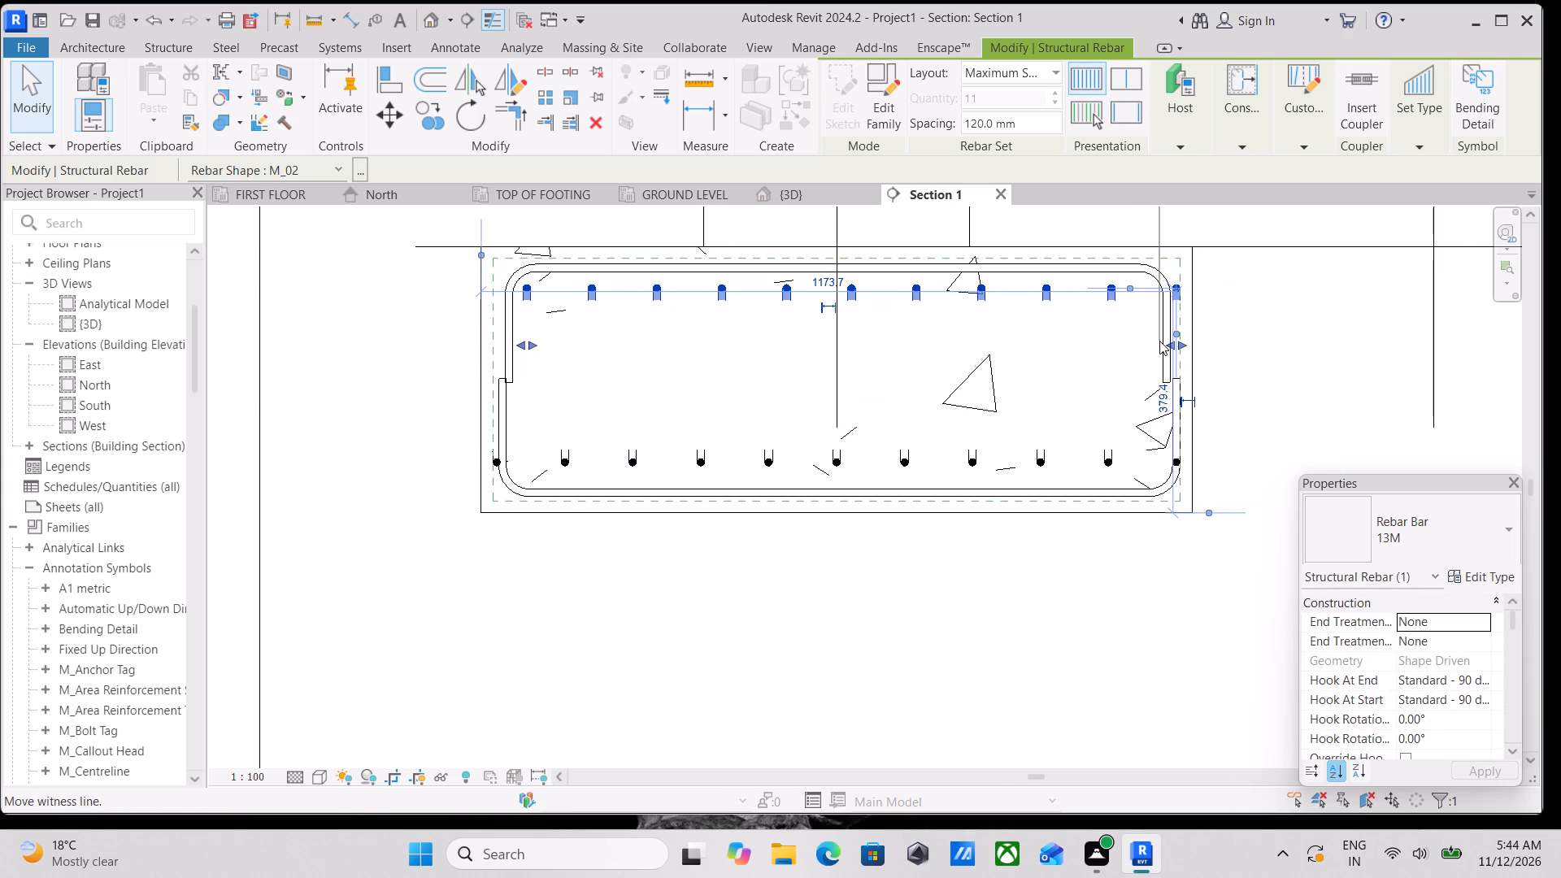
{"action": "left_click_drag", "start_coordinate": [1159, 341], "coordinate": [1141, 341]}
{"action": "scroll", "coordinate": [1163, 342], "scroll_direction": "up", "scroll_amount": 3}
{"action": "left_click_drag", "start_coordinate": [1171, 344], "coordinate": [1135, 340]}
Pull both ends of the lower end-on bar set inward so its outermost bars sit inside the bottom bar's legs.
{"action": "scroll", "coordinate": [1094, 341], "scroll_direction": "down", "scroll_amount": 1}
{"action": "middle_click_drag", "start_coordinate": [1094, 341], "coordinate": [1187, 315]}
{"action": "middle_click_drag", "start_coordinate": [819, 341], "coordinate": [852, 366]}
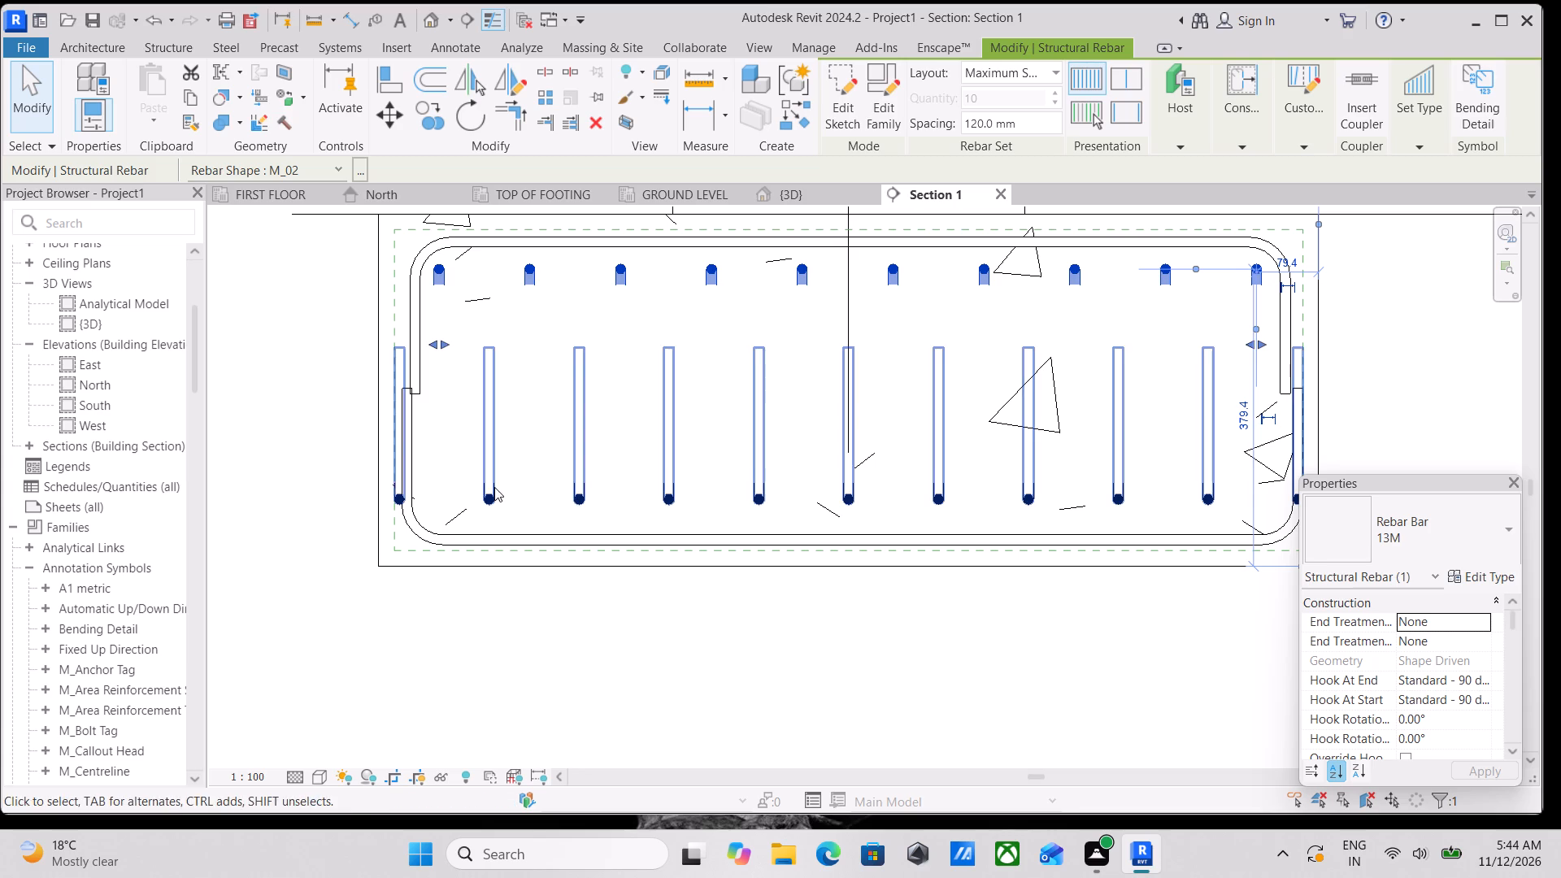
{"action": "left_click", "coordinate": [494, 487]}
{"action": "left_click_drag", "start_coordinate": [405, 416], "coordinate": [430, 419]}
{"action": "middle_click_drag", "start_coordinate": [517, 418], "coordinate": [539, 380]}
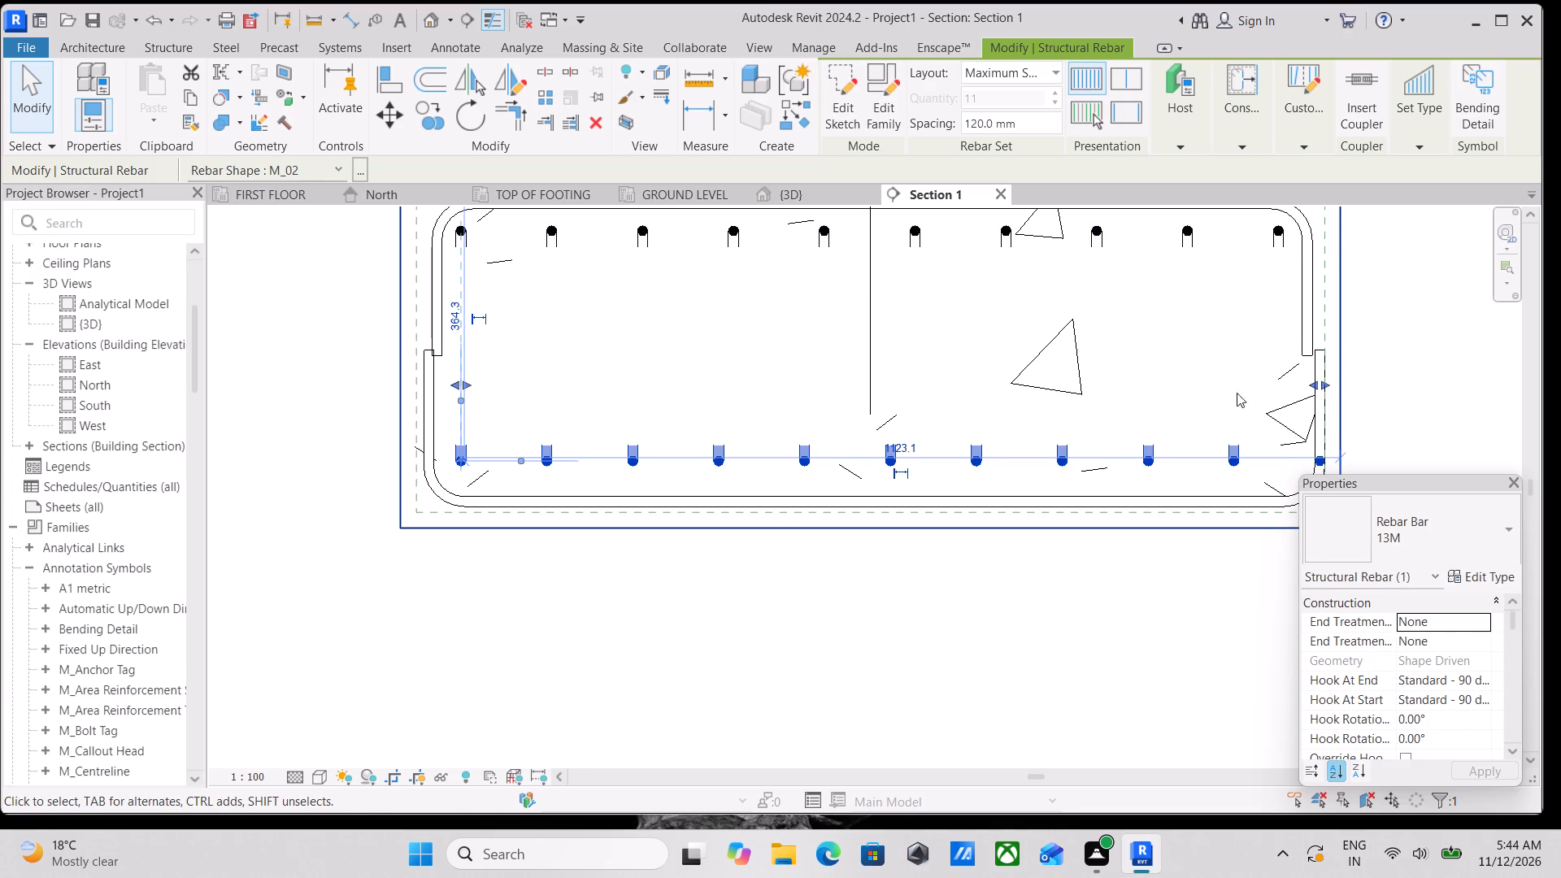
{"action": "left_click_drag", "start_coordinate": [1314, 381], "coordinate": [1294, 380]}
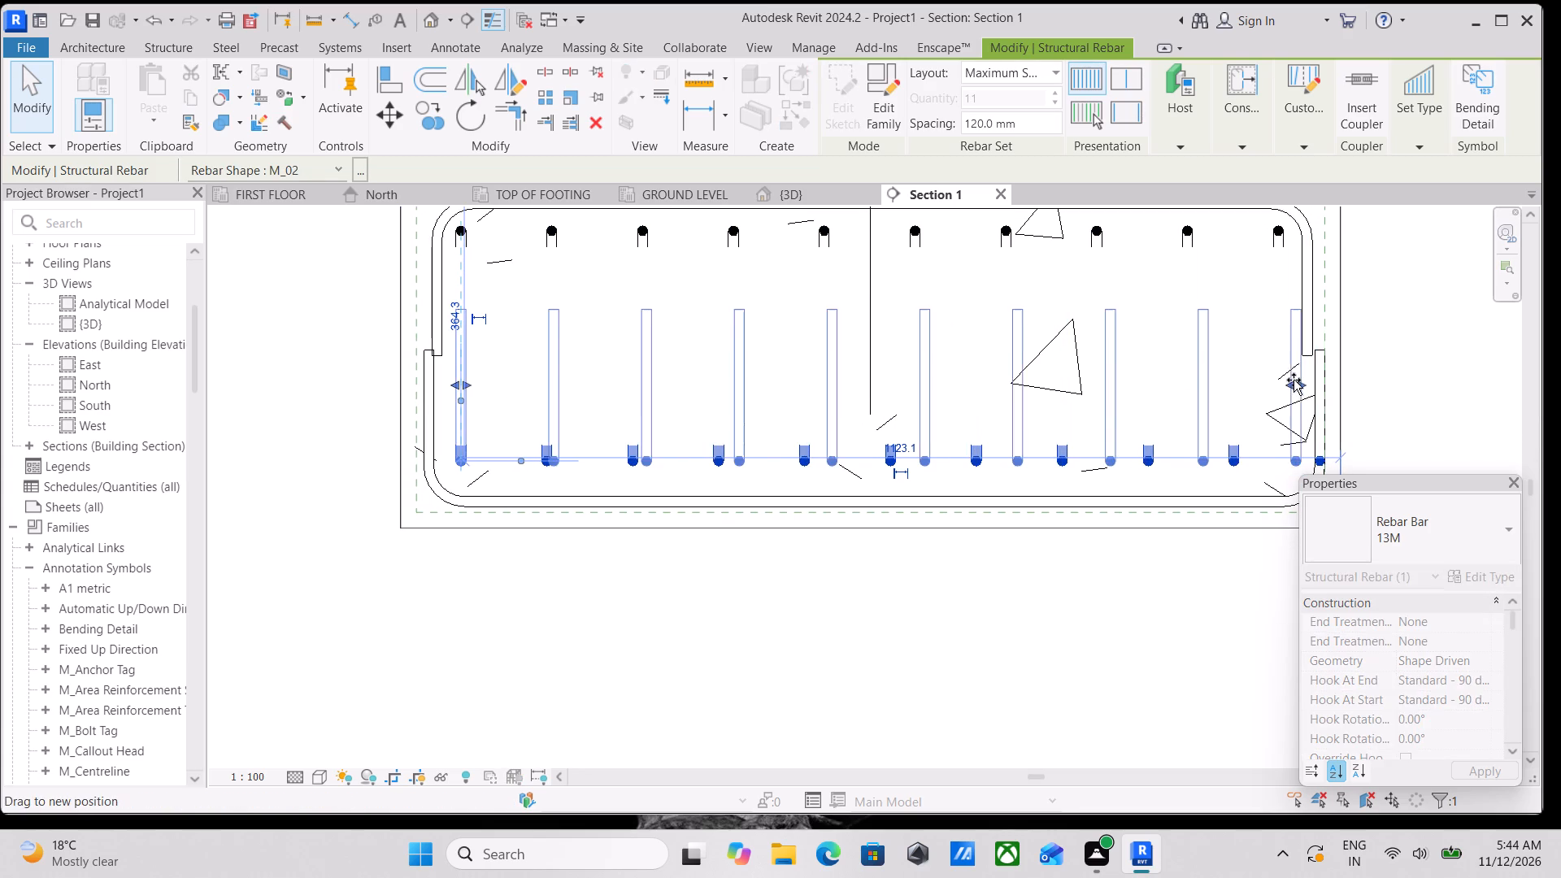
{"action": "left_click_drag", "start_coordinate": [1294, 380], "coordinate": [1259, 377]}
Nudge the lower end-on bar set down two small increments, closer to the bottom bar's horizontal segment.
{"action": "middle_click_drag", "start_coordinate": [934, 469], "coordinate": [1053, 464]}
{"action": "left_click", "coordinate": [1011, 450]}
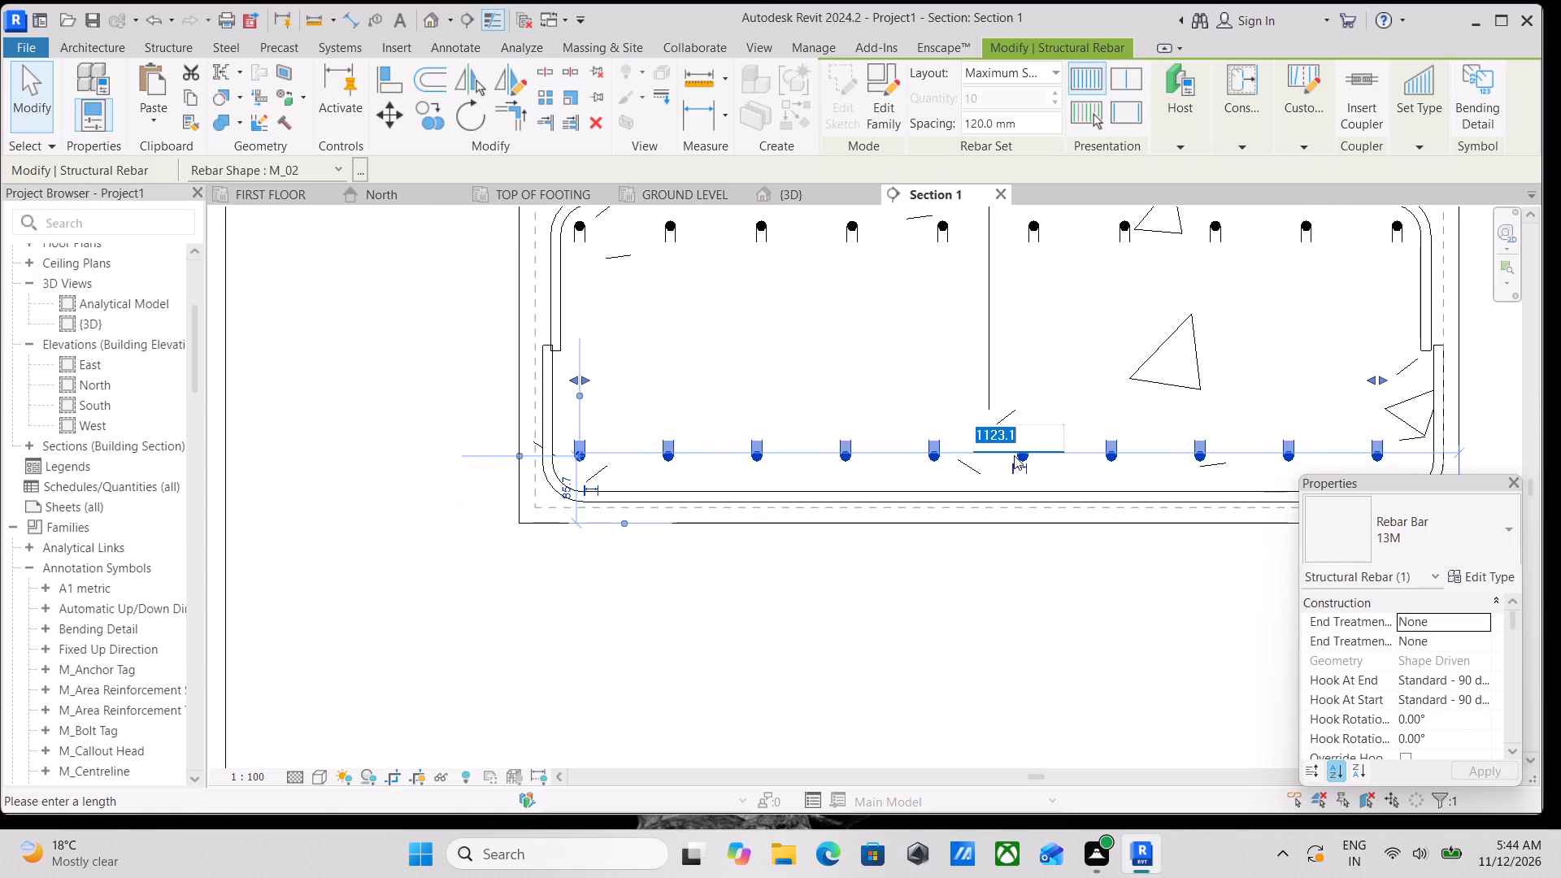
{"action": "left_click", "coordinate": [802, 355]}
{"action": "left_click", "coordinate": [850, 456]}
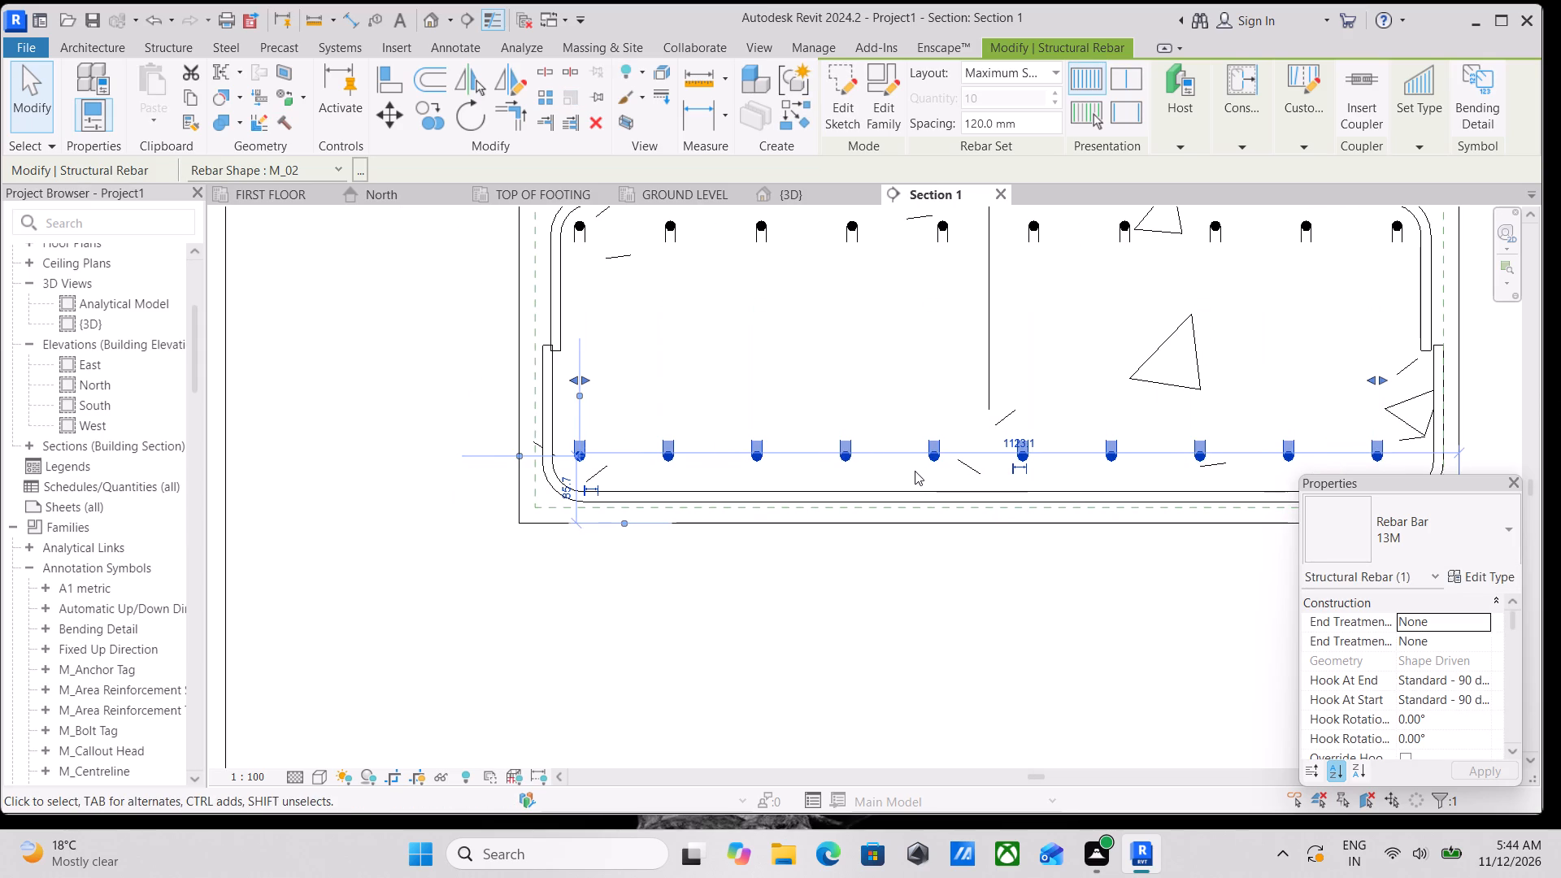
{"action": "key", "text": "Down"}
{"action": "key", "text": "Down"}
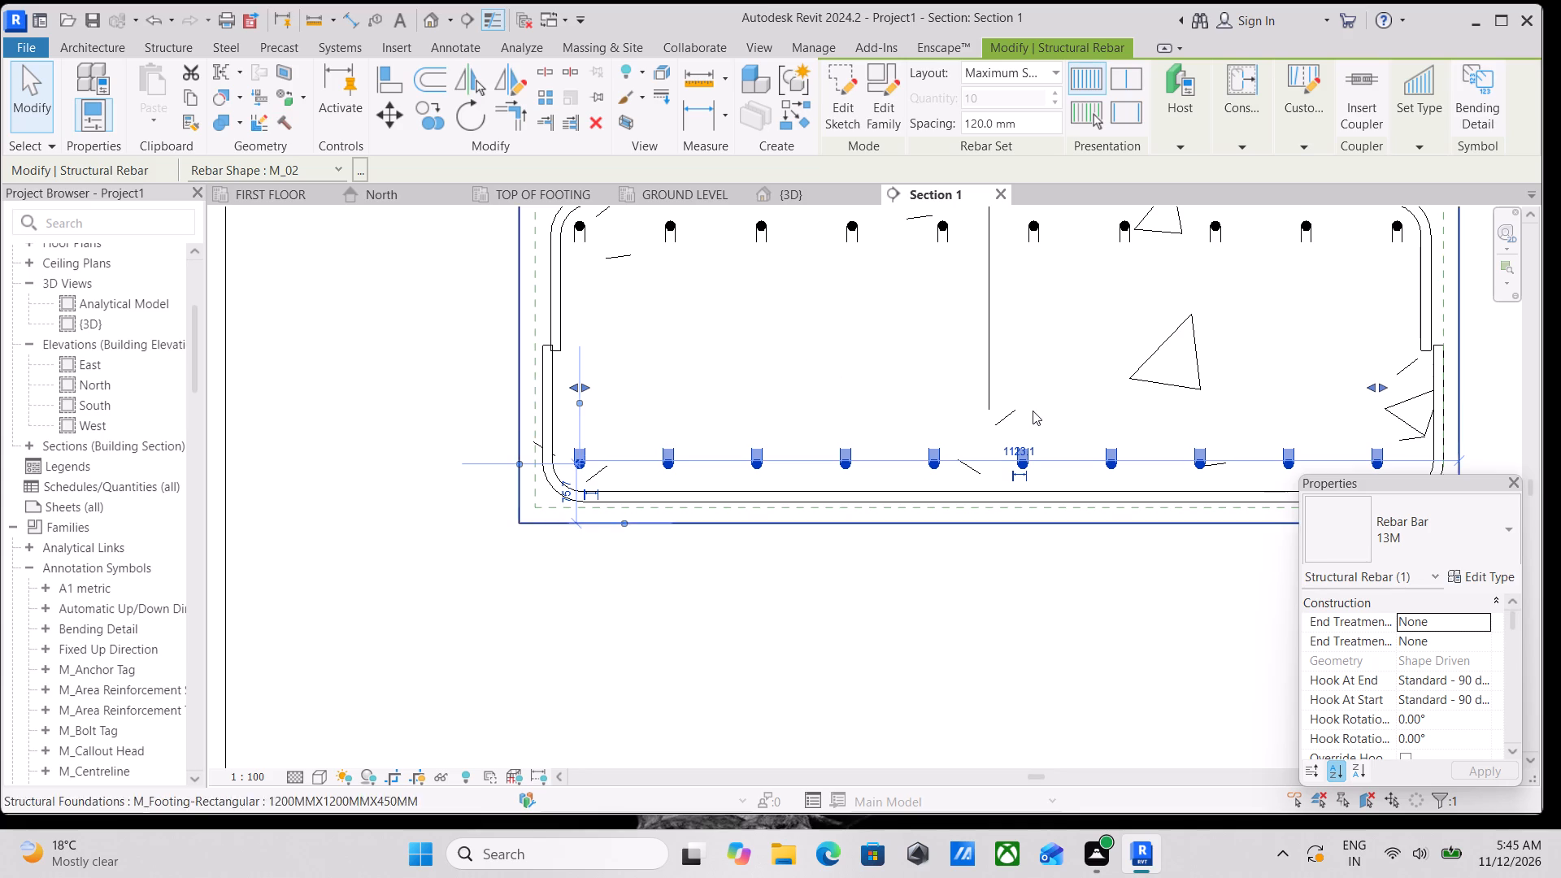
Examine the footing section to check how the upper and lower end-on bar sets sit within the top and bottom bars.
{"action": "scroll", "coordinate": [1033, 411], "scroll_direction": "down", "scroll_amount": 2}
{"action": "middle_click_drag", "start_coordinate": [1032, 411], "coordinate": [852, 522]}
{"action": "scroll", "coordinate": [900, 415], "scroll_direction": "down", "scroll_amount": 1}
{"action": "middle_click_drag", "start_coordinate": [900, 415], "coordinate": [907, 493]}
{"action": "scroll", "coordinate": [934, 445], "scroll_direction": "up", "scroll_amount": 2}
{"action": "middle_click_drag", "start_coordinate": [863, 482], "coordinate": [939, 384]}
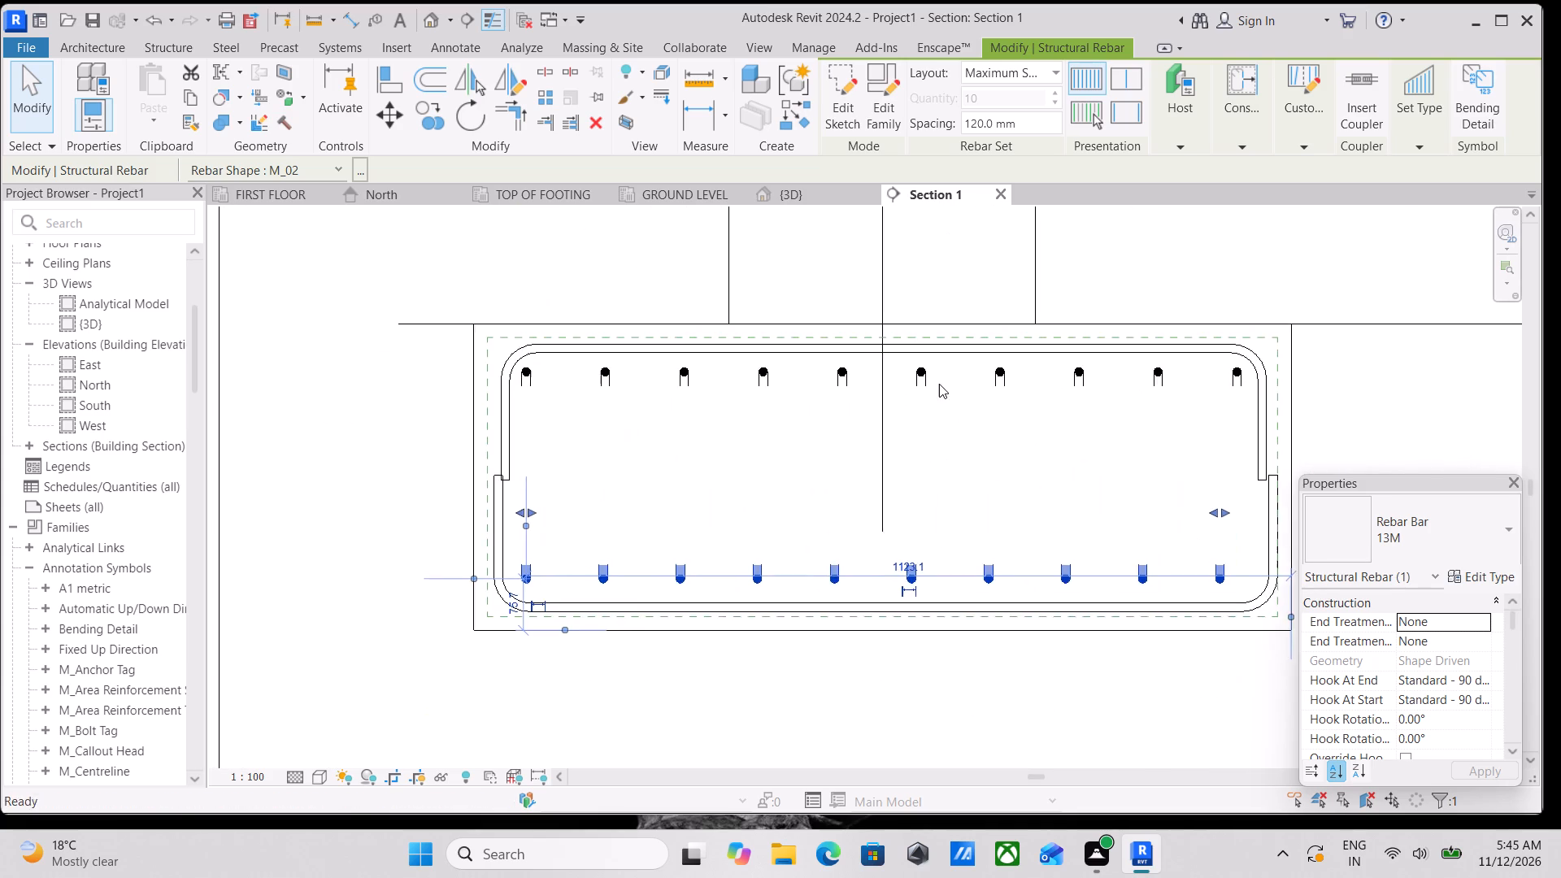
{"action": "scroll", "coordinate": [925, 376], "scroll_direction": "up", "scroll_amount": 2}
{"action": "middle_click_drag", "start_coordinate": [924, 353], "coordinate": [918, 241]}
{"action": "middle_click_drag", "start_coordinate": [945, 411], "coordinate": [949, 316]}
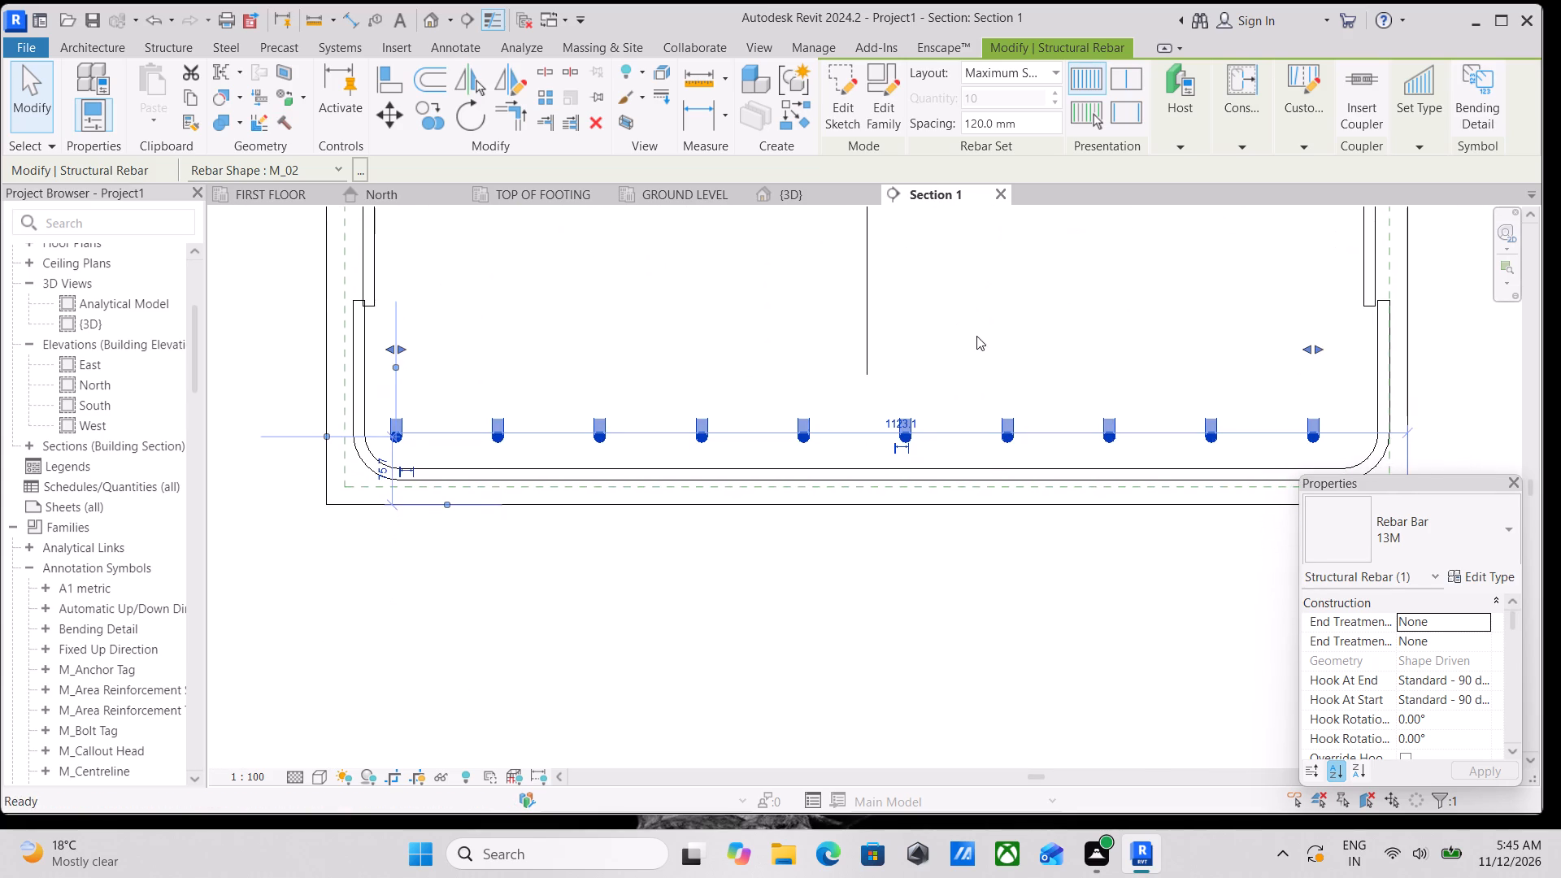
{"action": "middle_click_drag", "start_coordinate": [984, 336], "coordinate": [941, 369]}
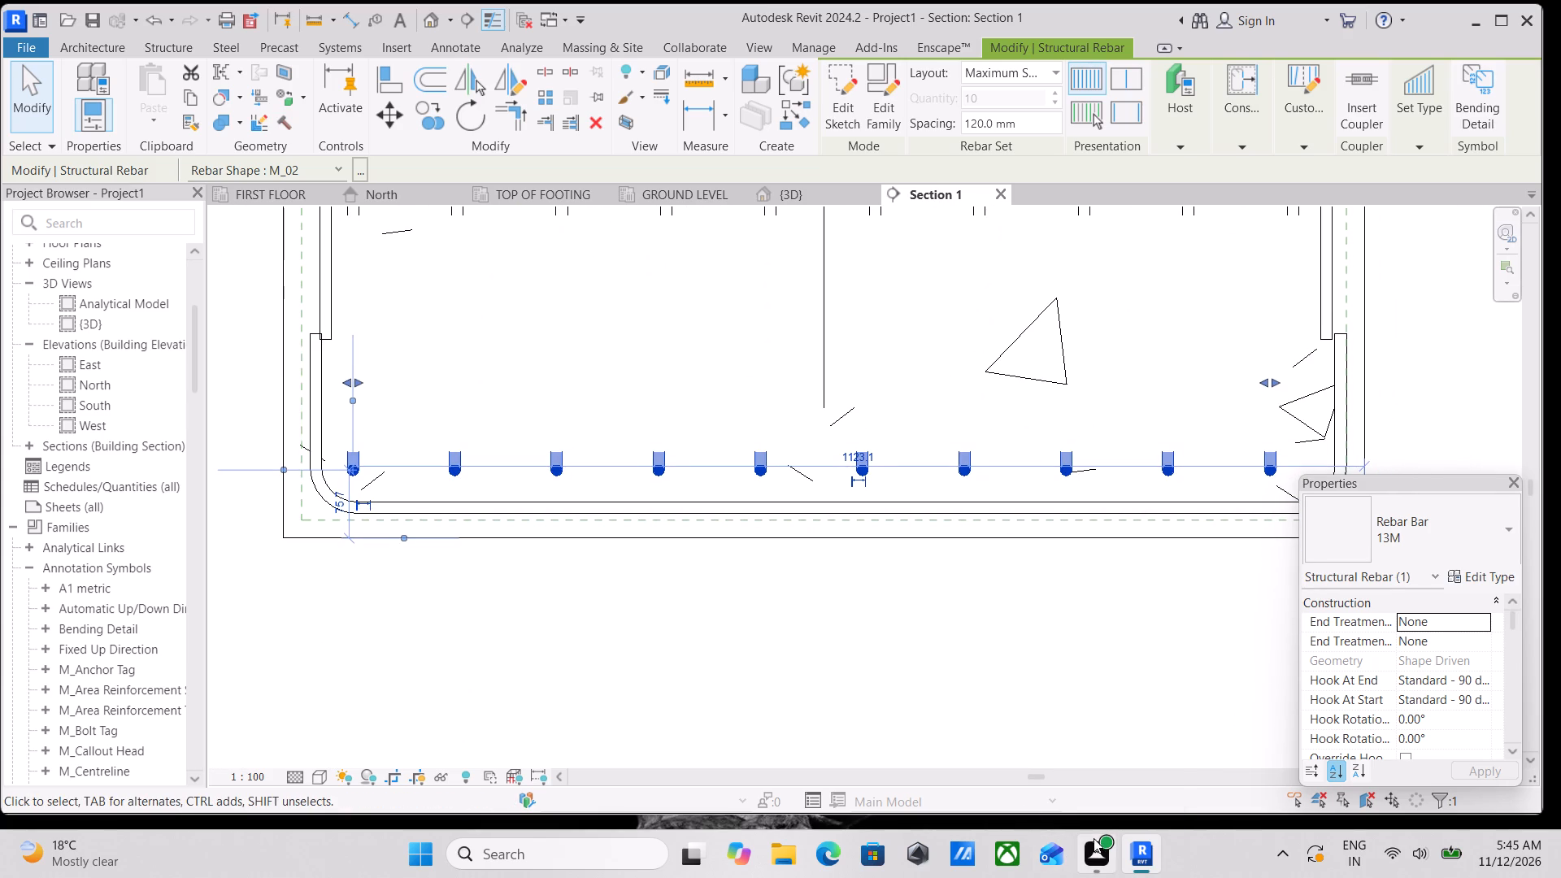
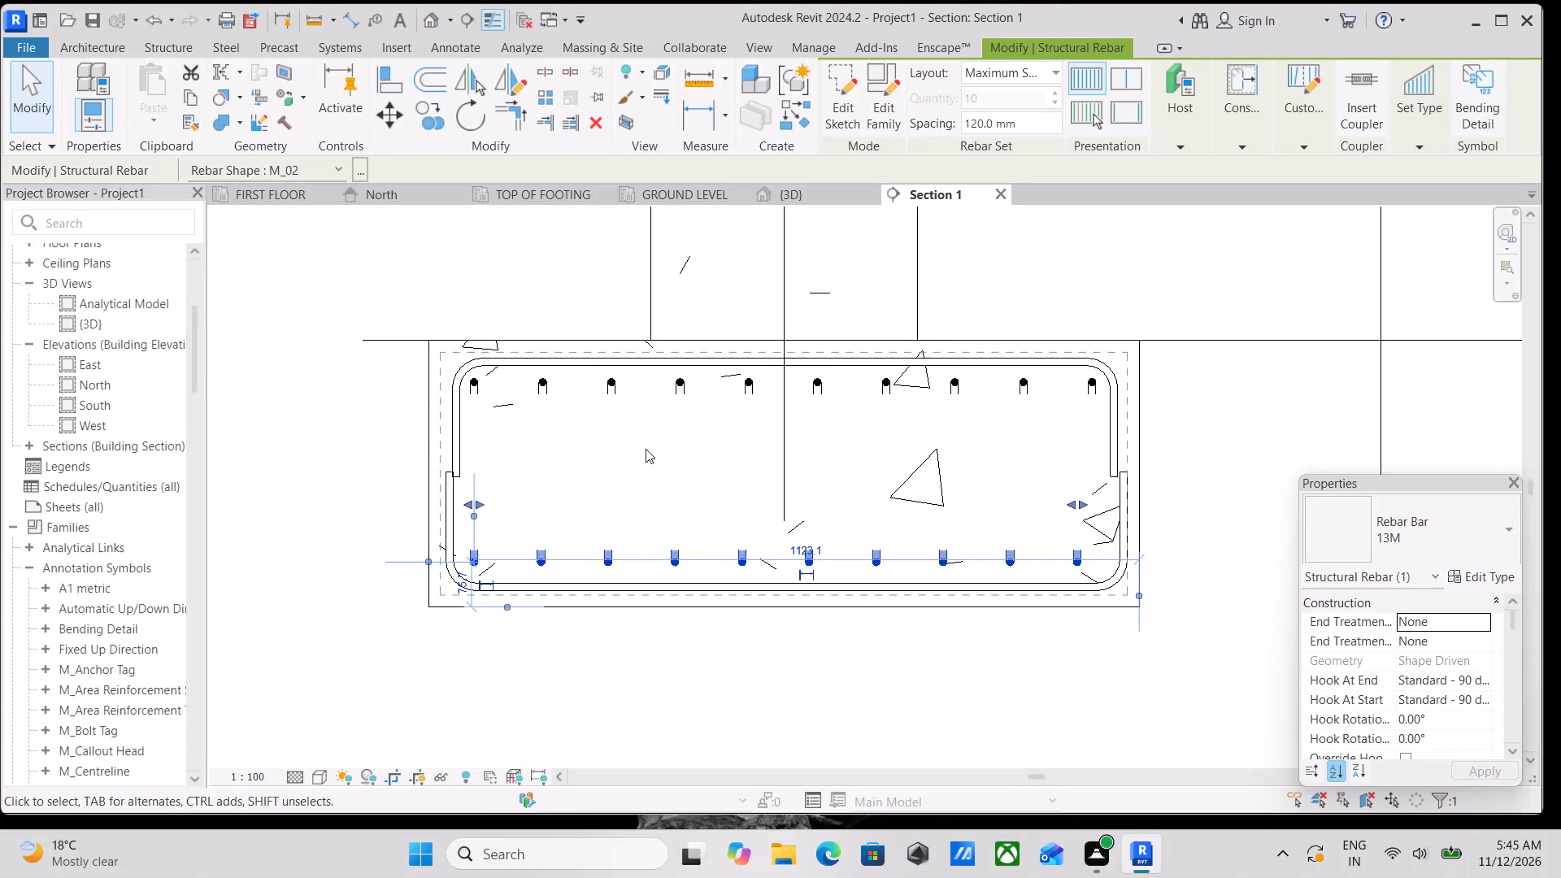
Look for the A-1 footing's reinforcement in the {3D} view with the upper end-on bar set selected, and return to Section 1.
{"action": "scroll", "coordinate": [654, 447], "scroll_direction": "down", "scroll_amount": 1}
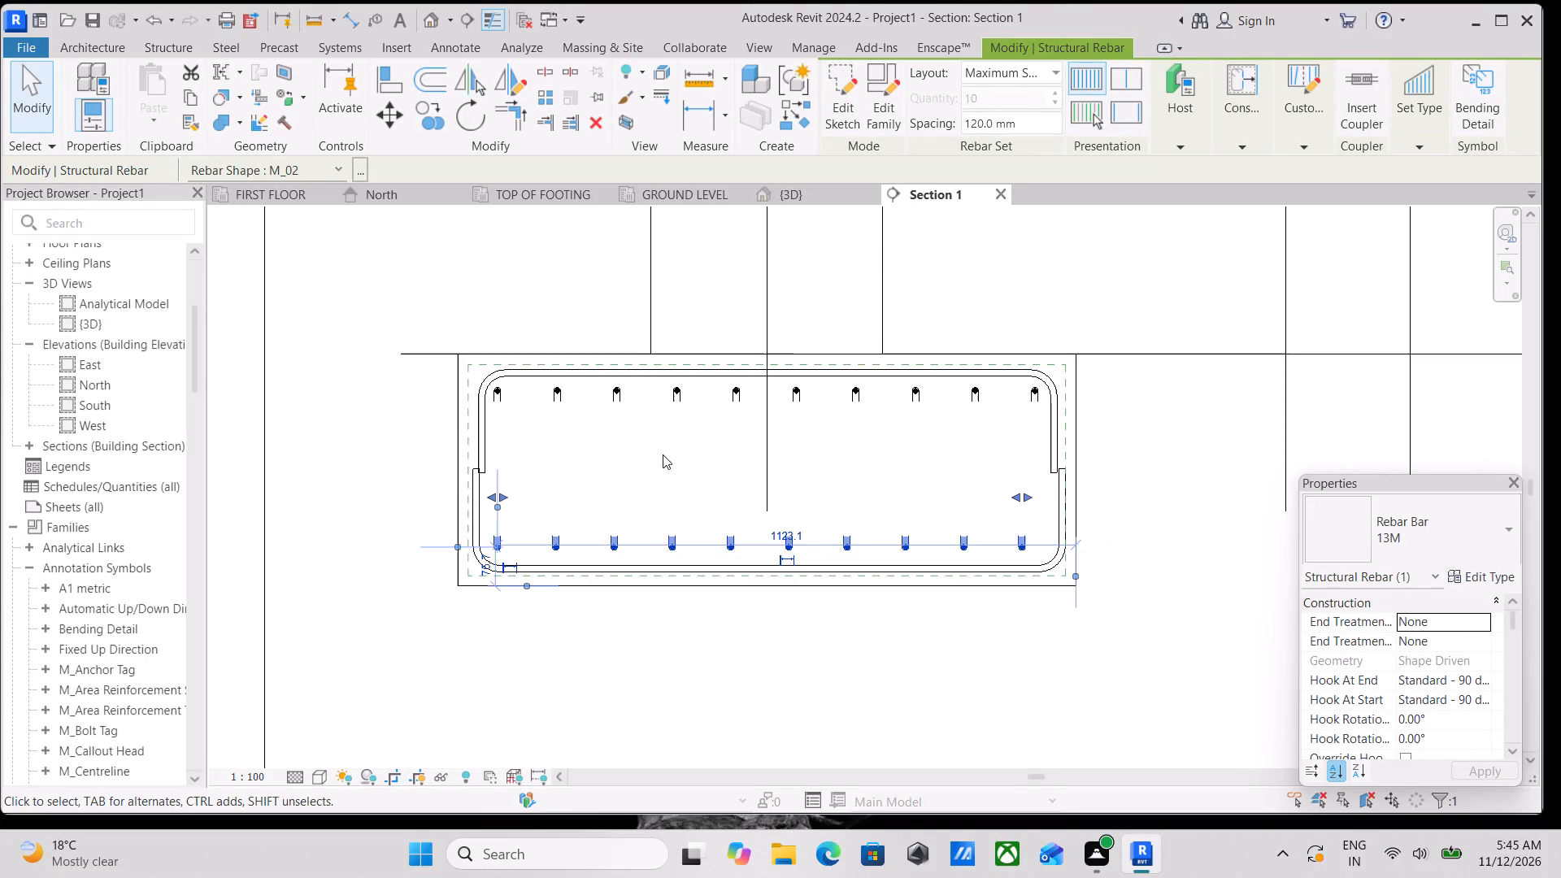
{"action": "middle_click", "coordinate": [662, 459]}
{"action": "left_click", "coordinate": [619, 391]}
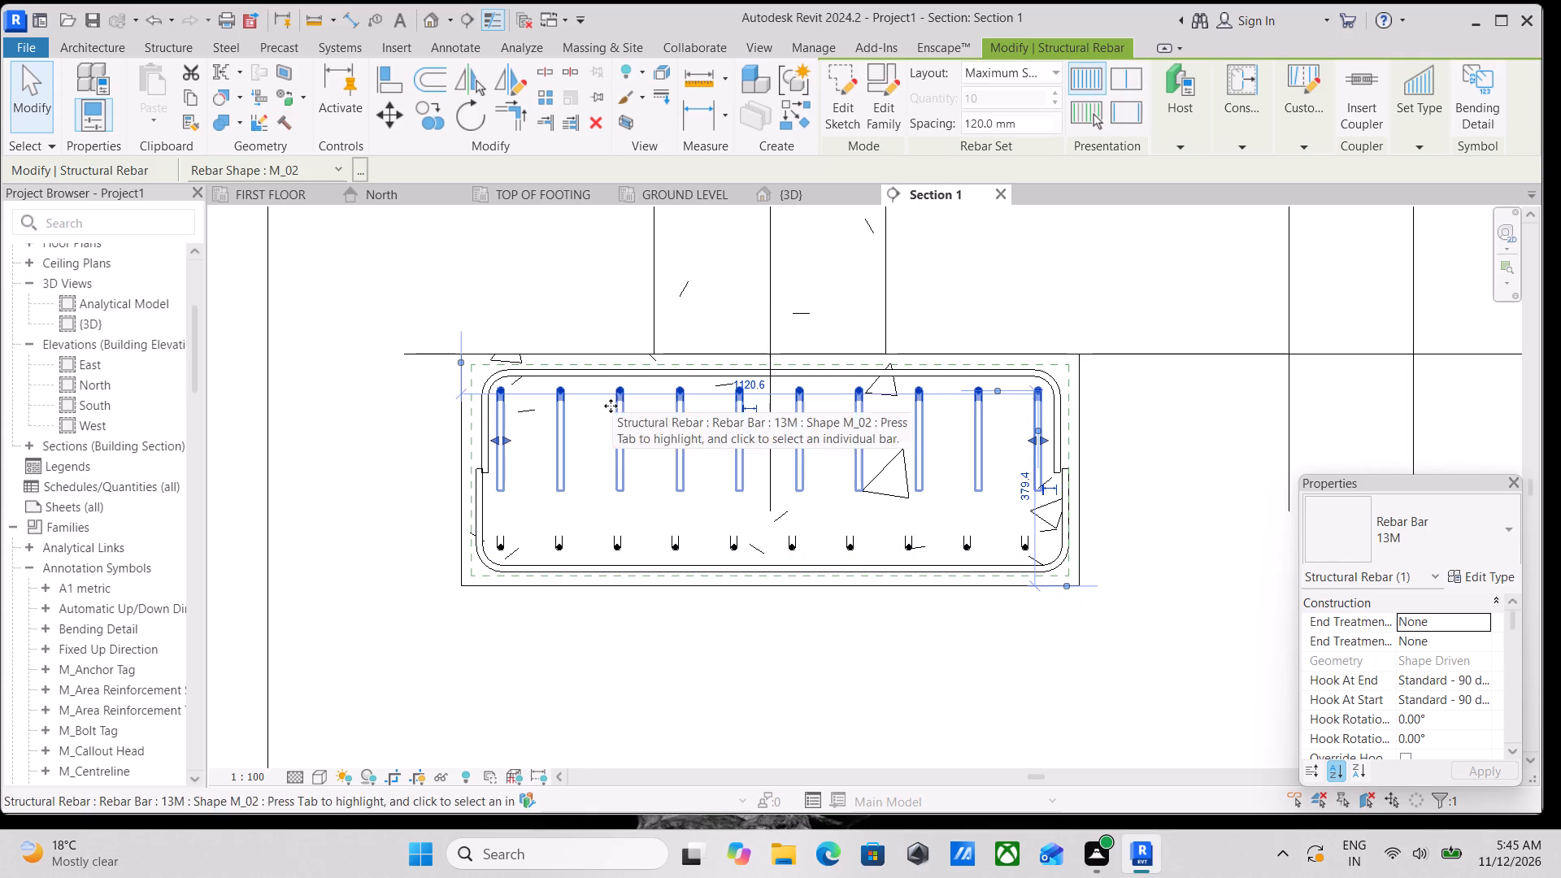
{"action": "middle_click_drag", "start_coordinate": [611, 406], "coordinate": [627, 404]}
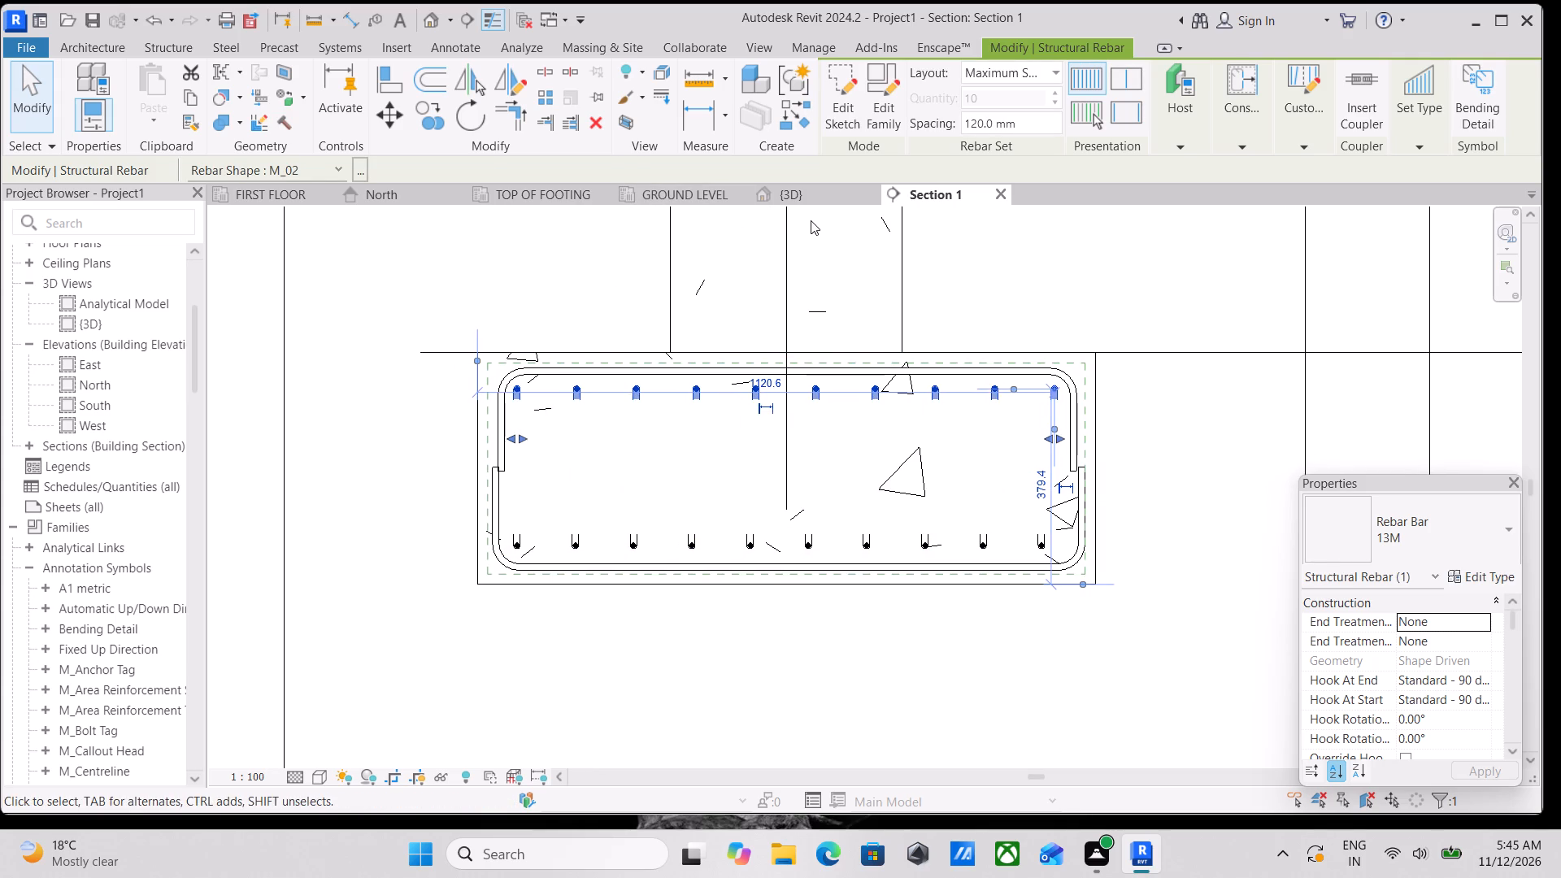
{"action": "left_click", "coordinate": [797, 200]}
{"action": "middle_click_drag", "start_coordinate": [759, 299], "coordinate": [643, 292]}
{"action": "scroll", "coordinate": [694, 303], "scroll_direction": "down", "scroll_amount": 2}
{"action": "middle_click_drag", "start_coordinate": [692, 302], "coordinate": [580, 289]}
{"action": "scroll", "coordinate": [748, 327], "scroll_direction": "down", "scroll_amount": 3}
{"action": "middle_click_drag", "start_coordinate": [747, 327], "coordinate": [483, 360]}
{"action": "middle_click_drag", "start_coordinate": [548, 345], "coordinate": [589, 361]}
{"action": "left_click", "coordinate": [934, 201]}
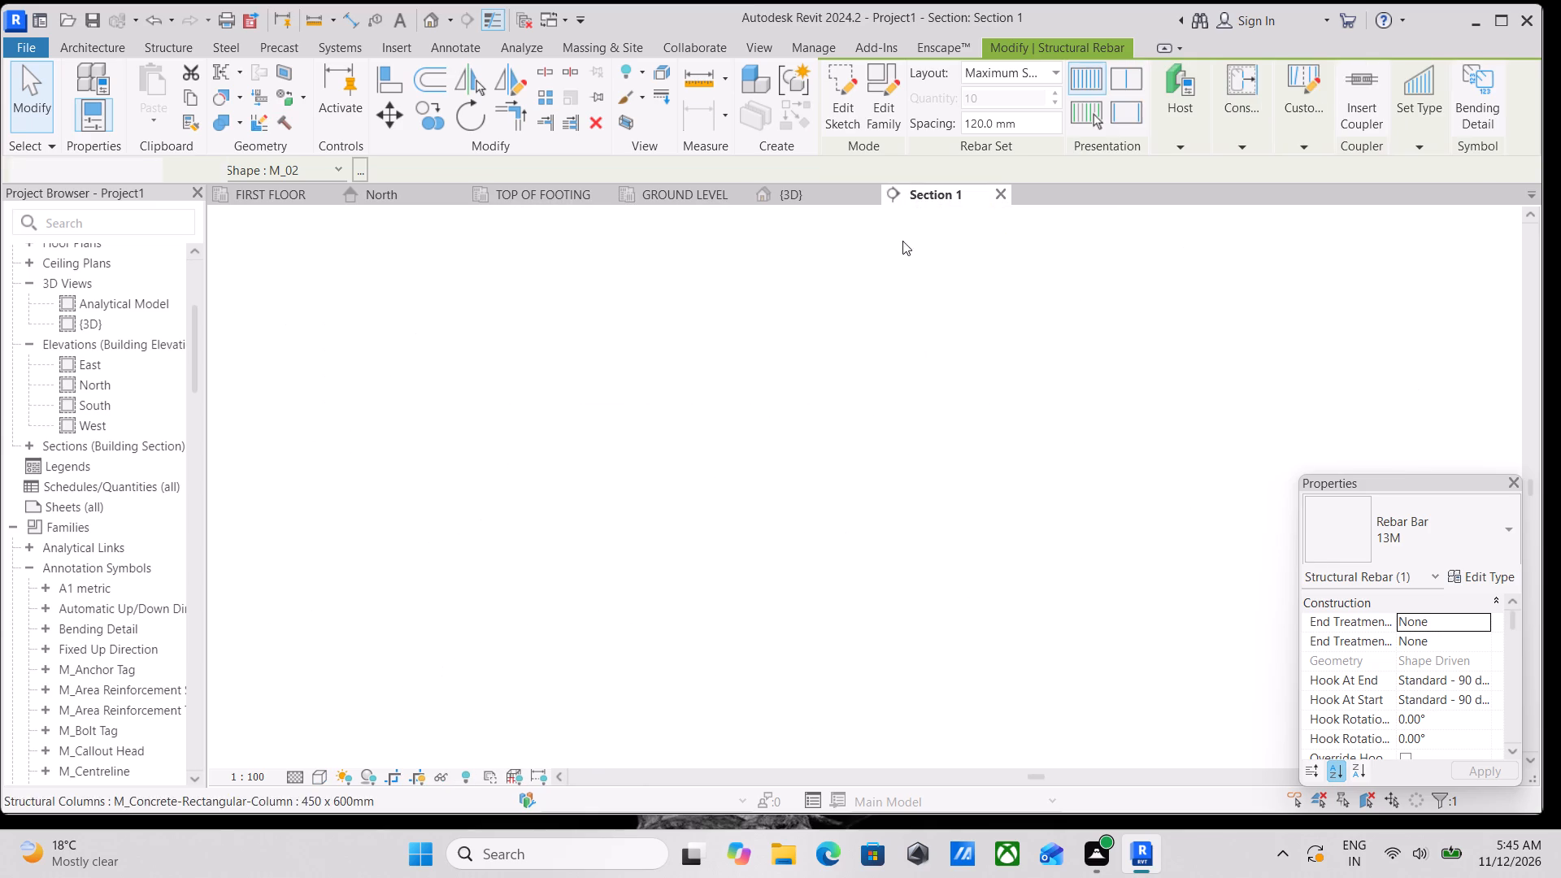
Make the upper end-on bar set show unobscured in the {3D} view.
{"action": "scroll", "coordinate": [771, 390], "scroll_direction": "up", "scroll_amount": 1}
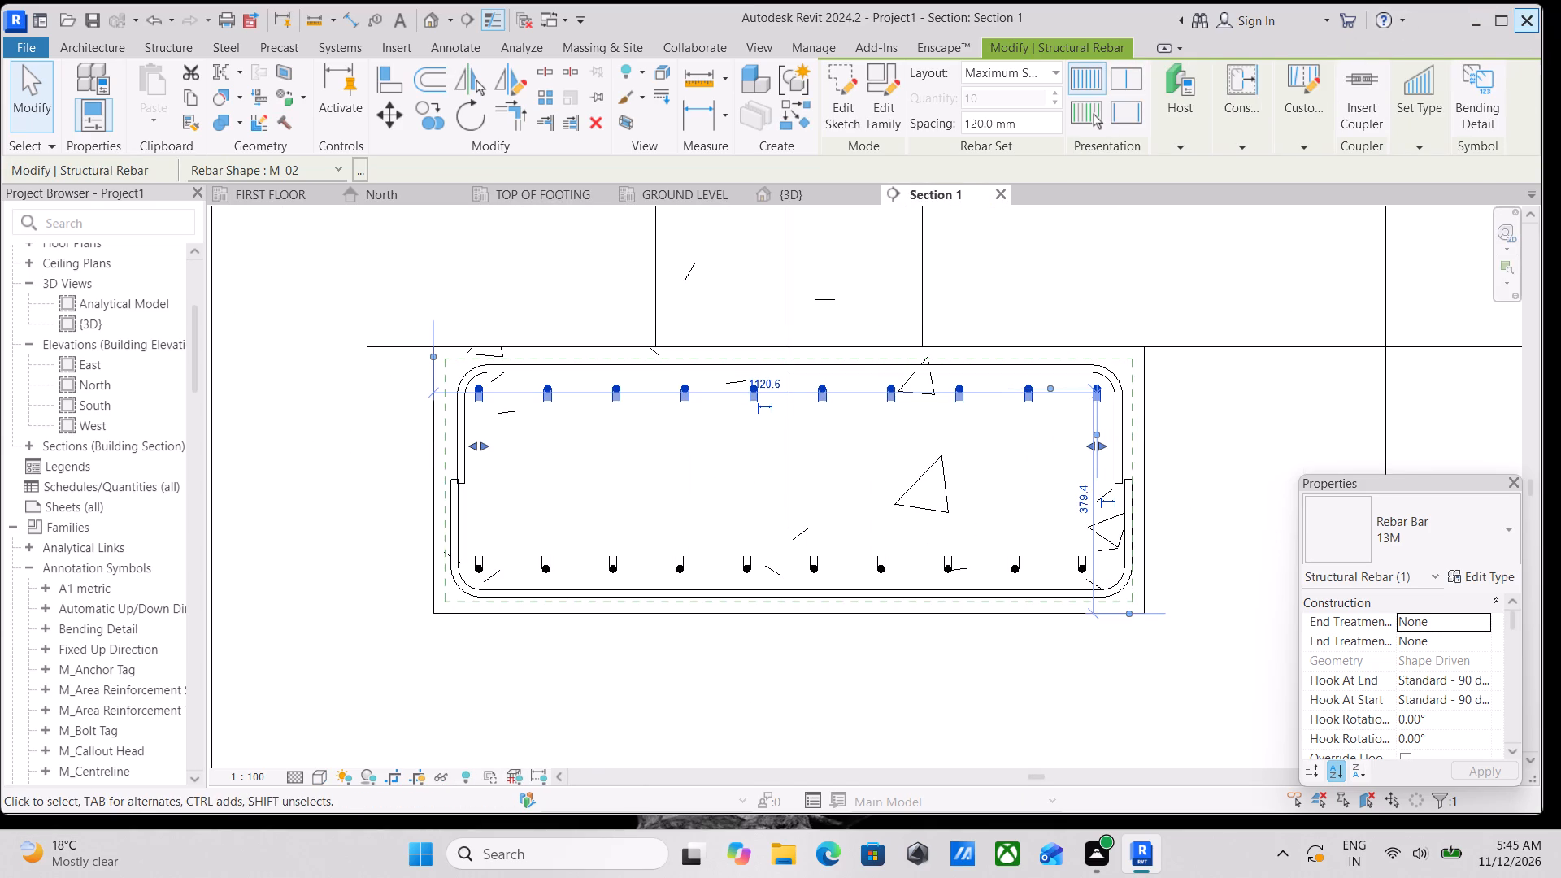
{"action": "scroll", "coordinate": [1423, 669], "scroll_direction": "down", "scroll_amount": 3}
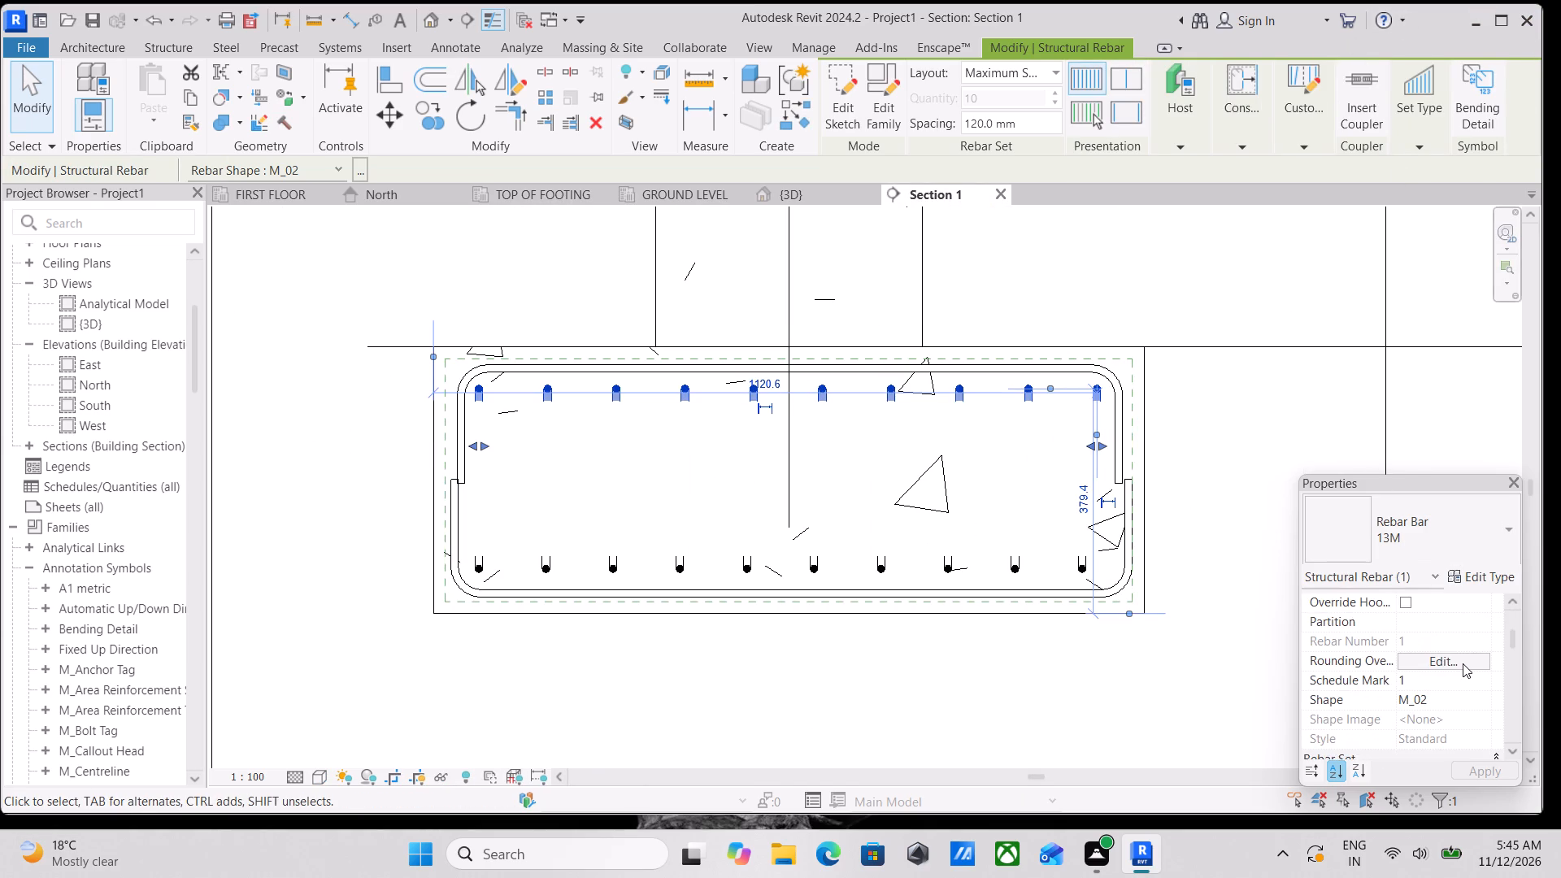
{"action": "scroll", "coordinate": [1462, 663], "scroll_direction": "up", "scroll_amount": 1}
{"action": "scroll", "coordinate": [1463, 660], "scroll_direction": "down", "scroll_amount": 4}
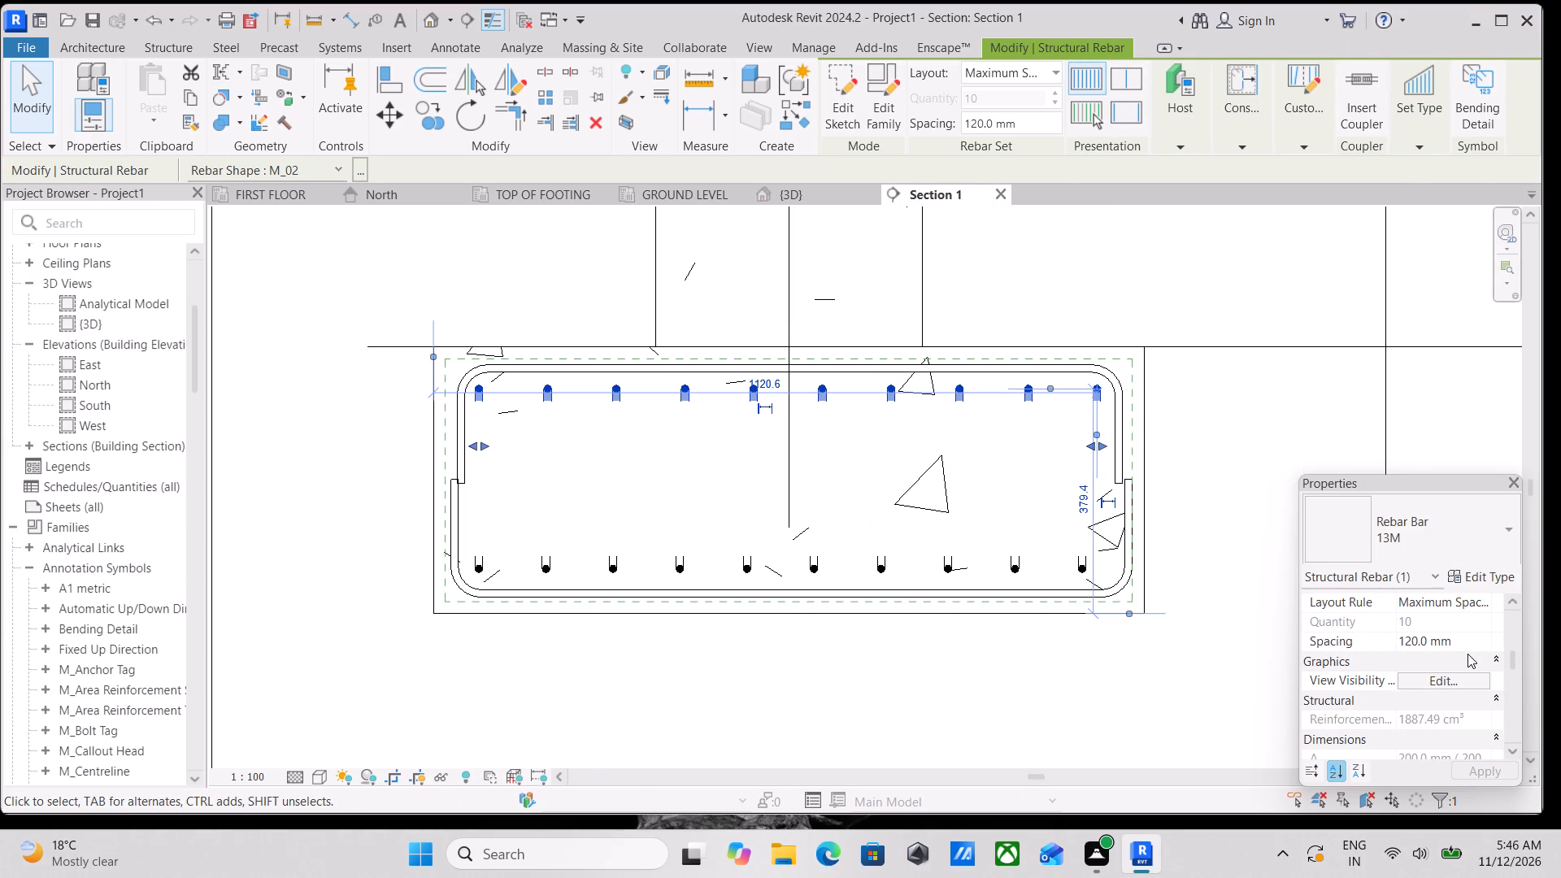
{"action": "left_click", "coordinate": [1454, 680]}
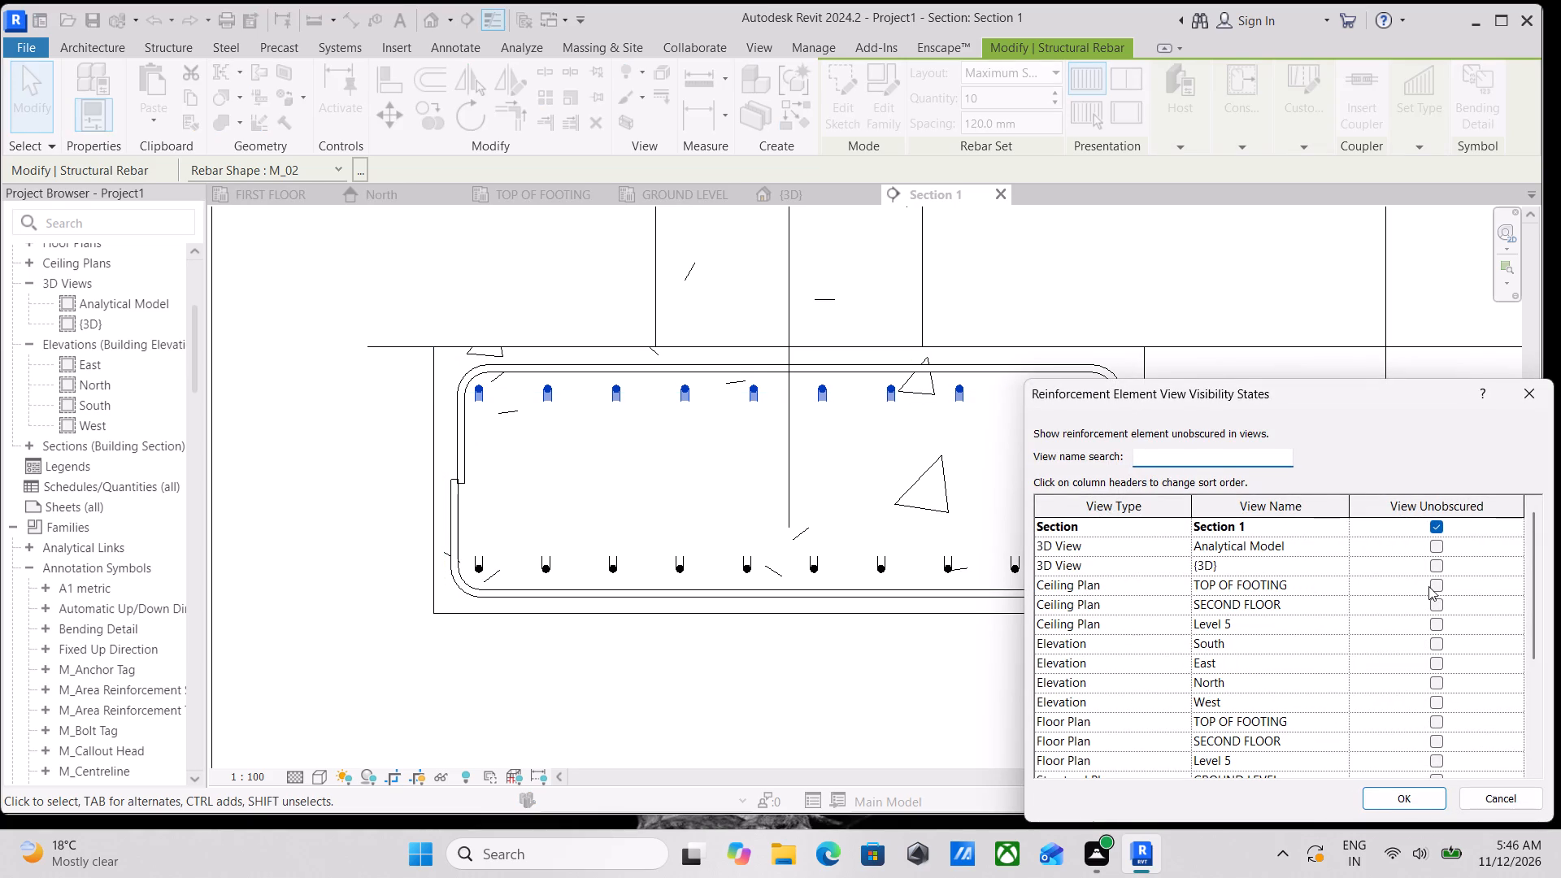
{"action": "left_click", "coordinate": [1439, 563]}
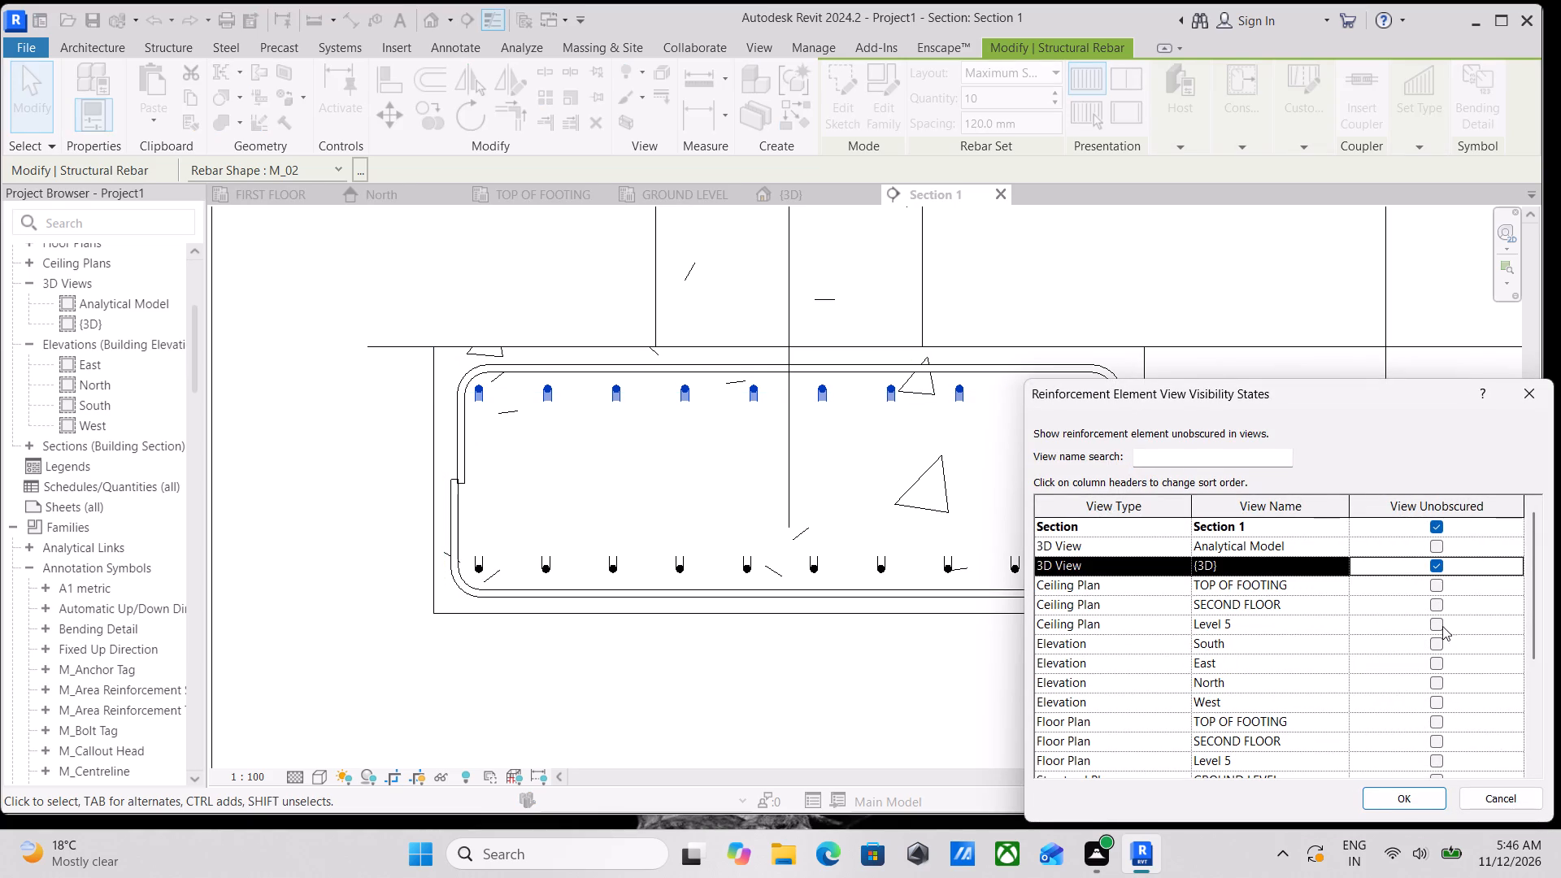
{"action": "left_click", "coordinate": [1418, 801]}
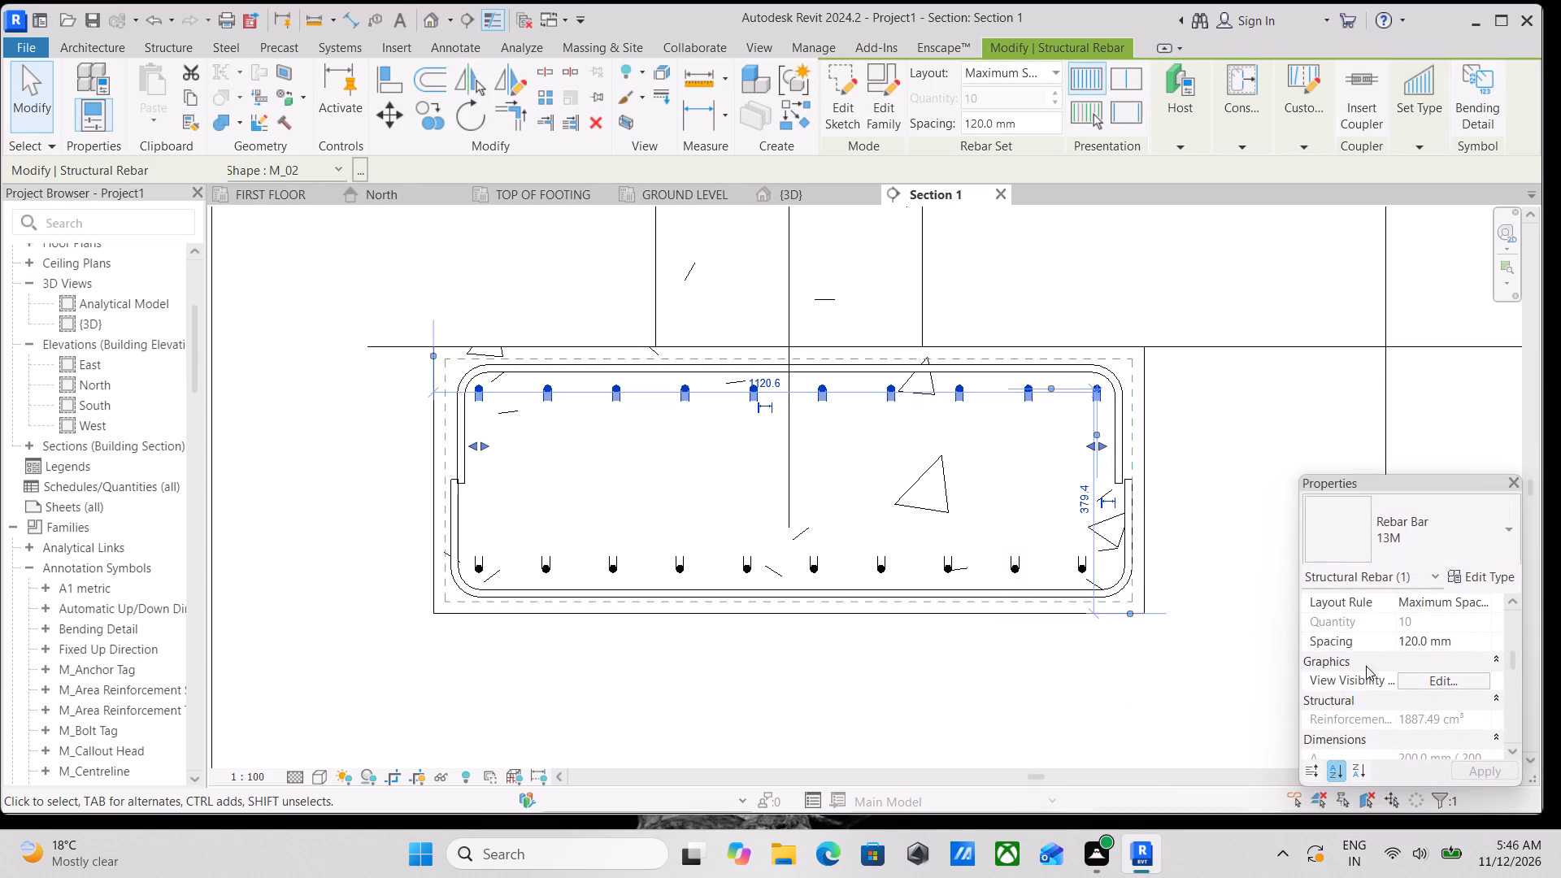
Make the lower end-on bar set show unobscured in the {3D} view.
{"action": "left_click", "coordinate": [1011, 559]}
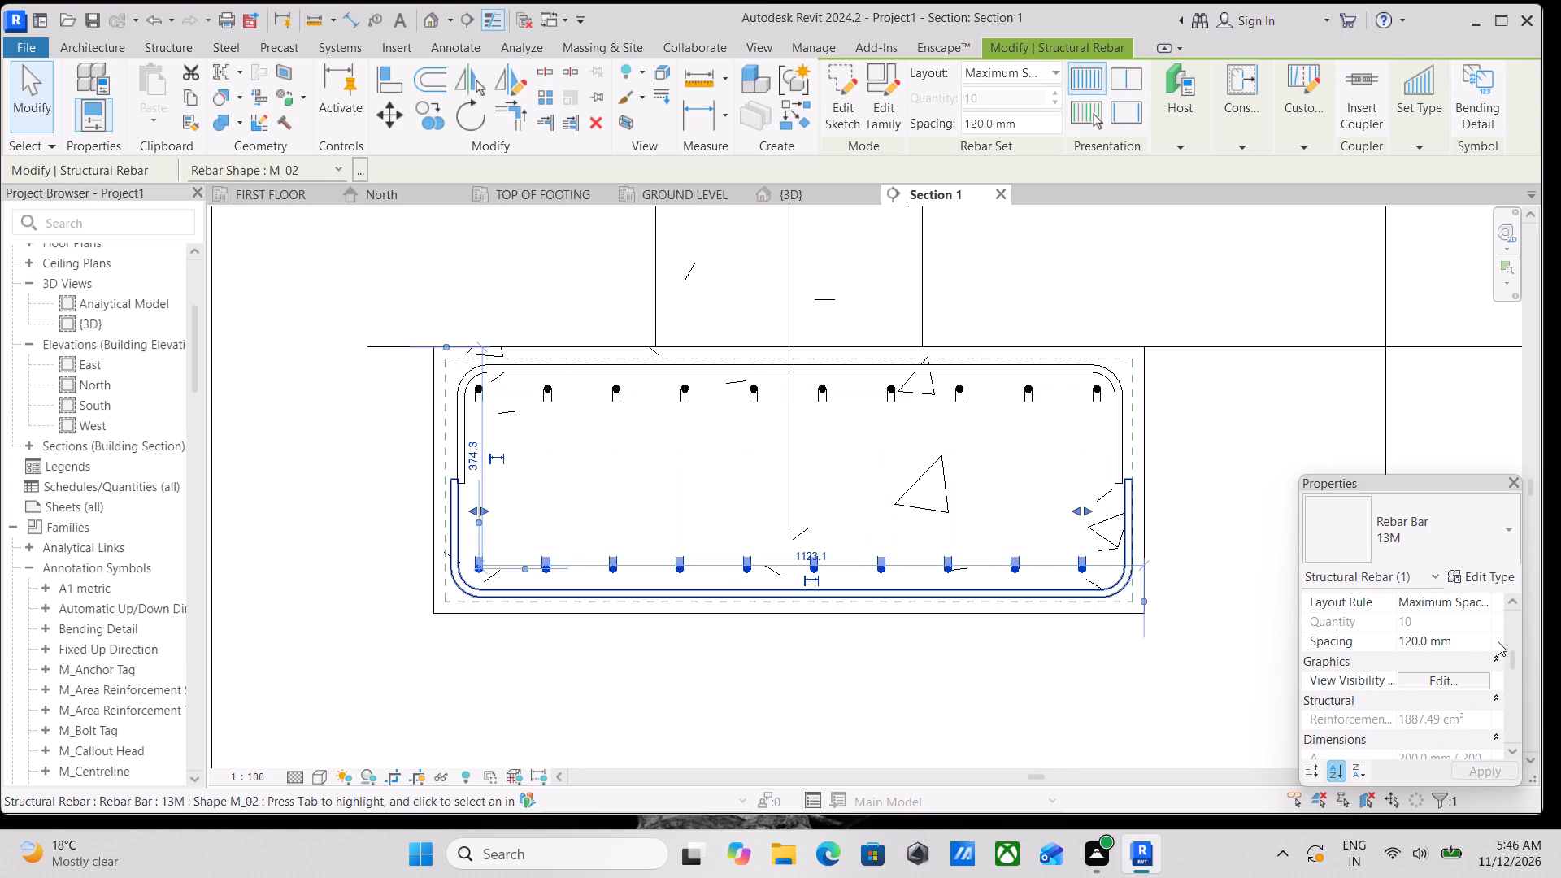
{"action": "left_click", "coordinate": [1469, 676]}
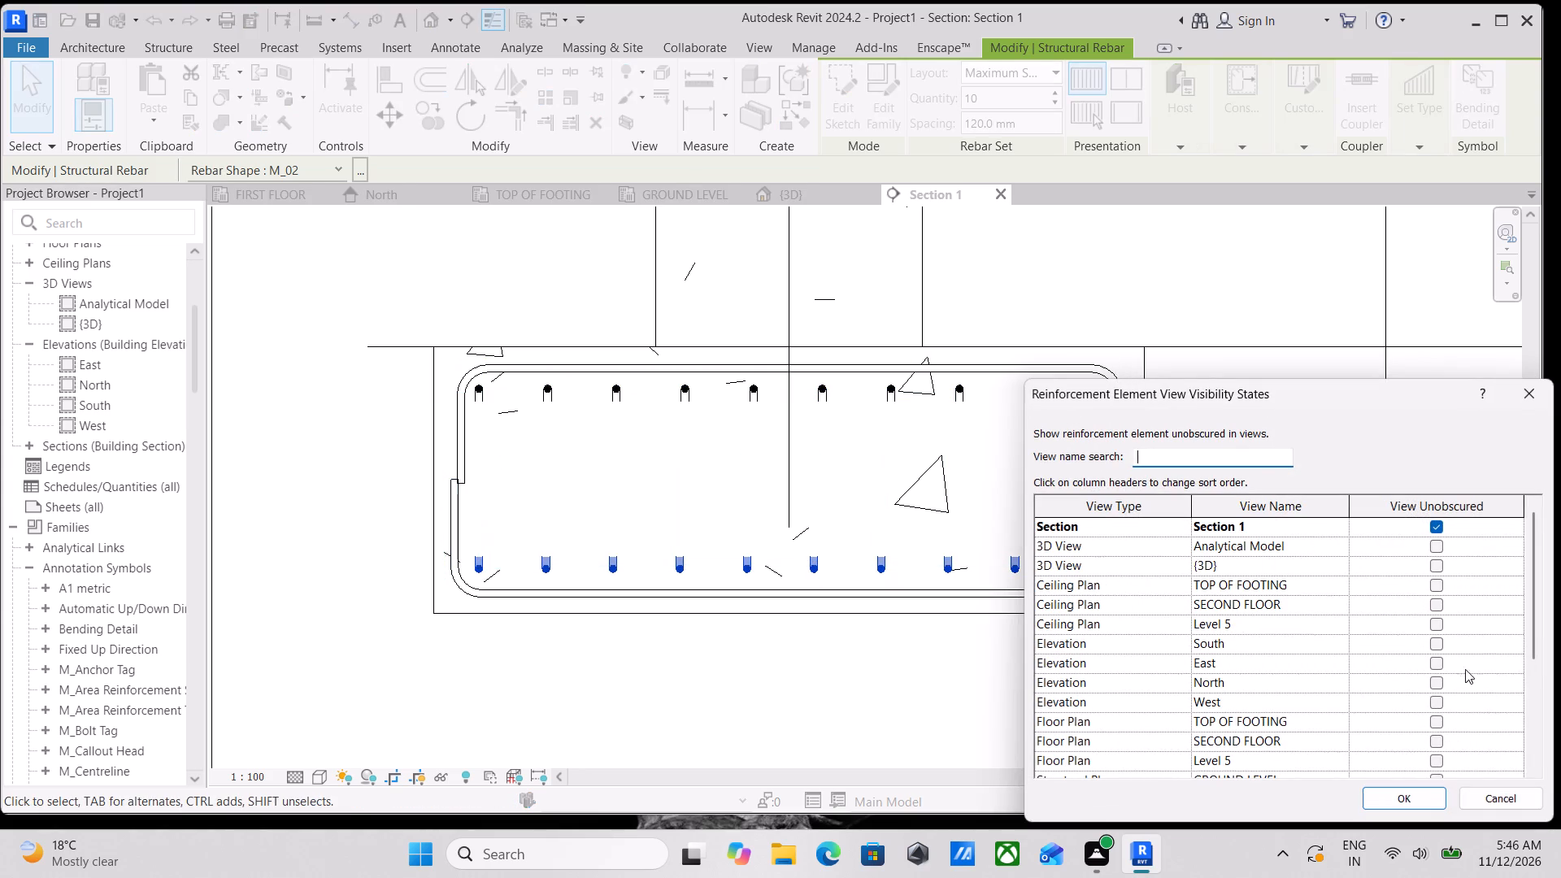
{"action": "left_click", "coordinate": [1437, 566]}
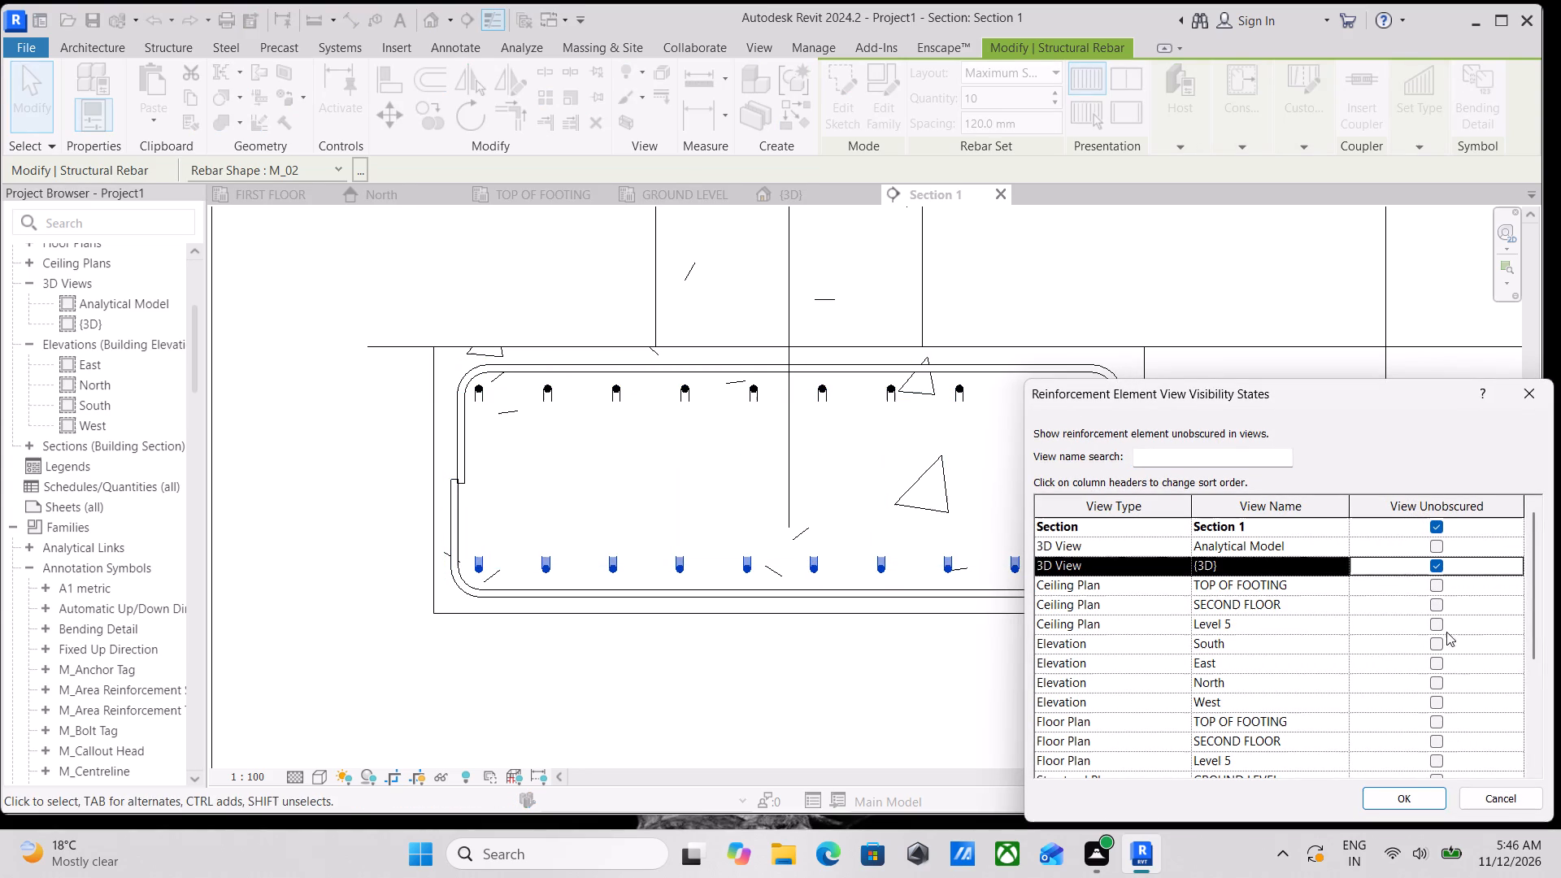
{"action": "left_click", "coordinate": [1394, 791]}
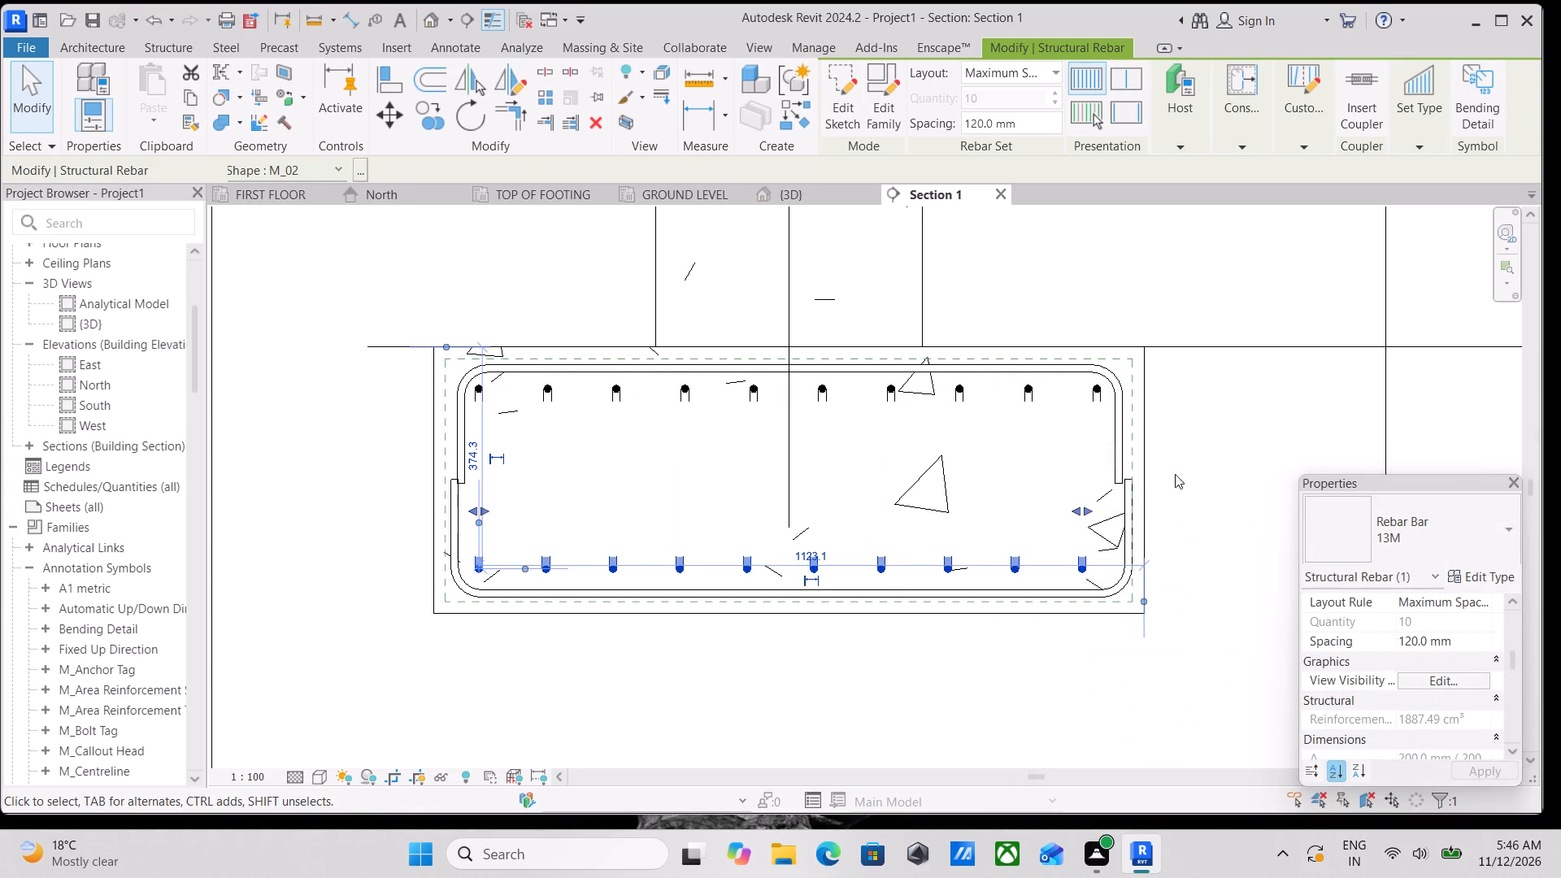
Make the top U-shaped bar set, drawn along its length in the section, show unobscured in the {3D} view.
{"action": "left_click", "coordinate": [1122, 425]}
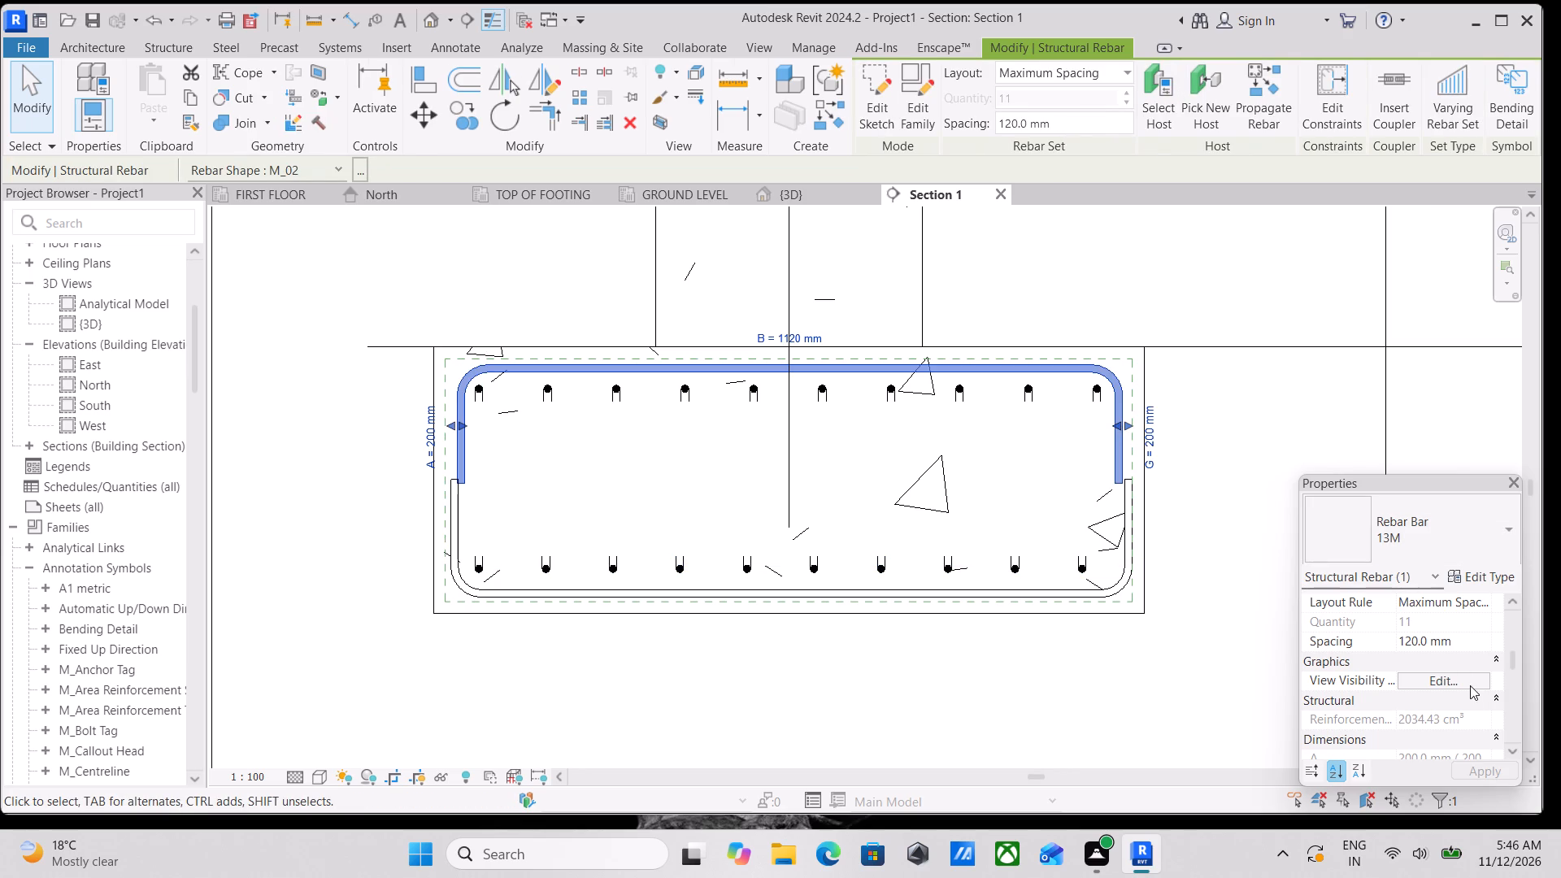
{"action": "left_click", "coordinate": [1457, 688]}
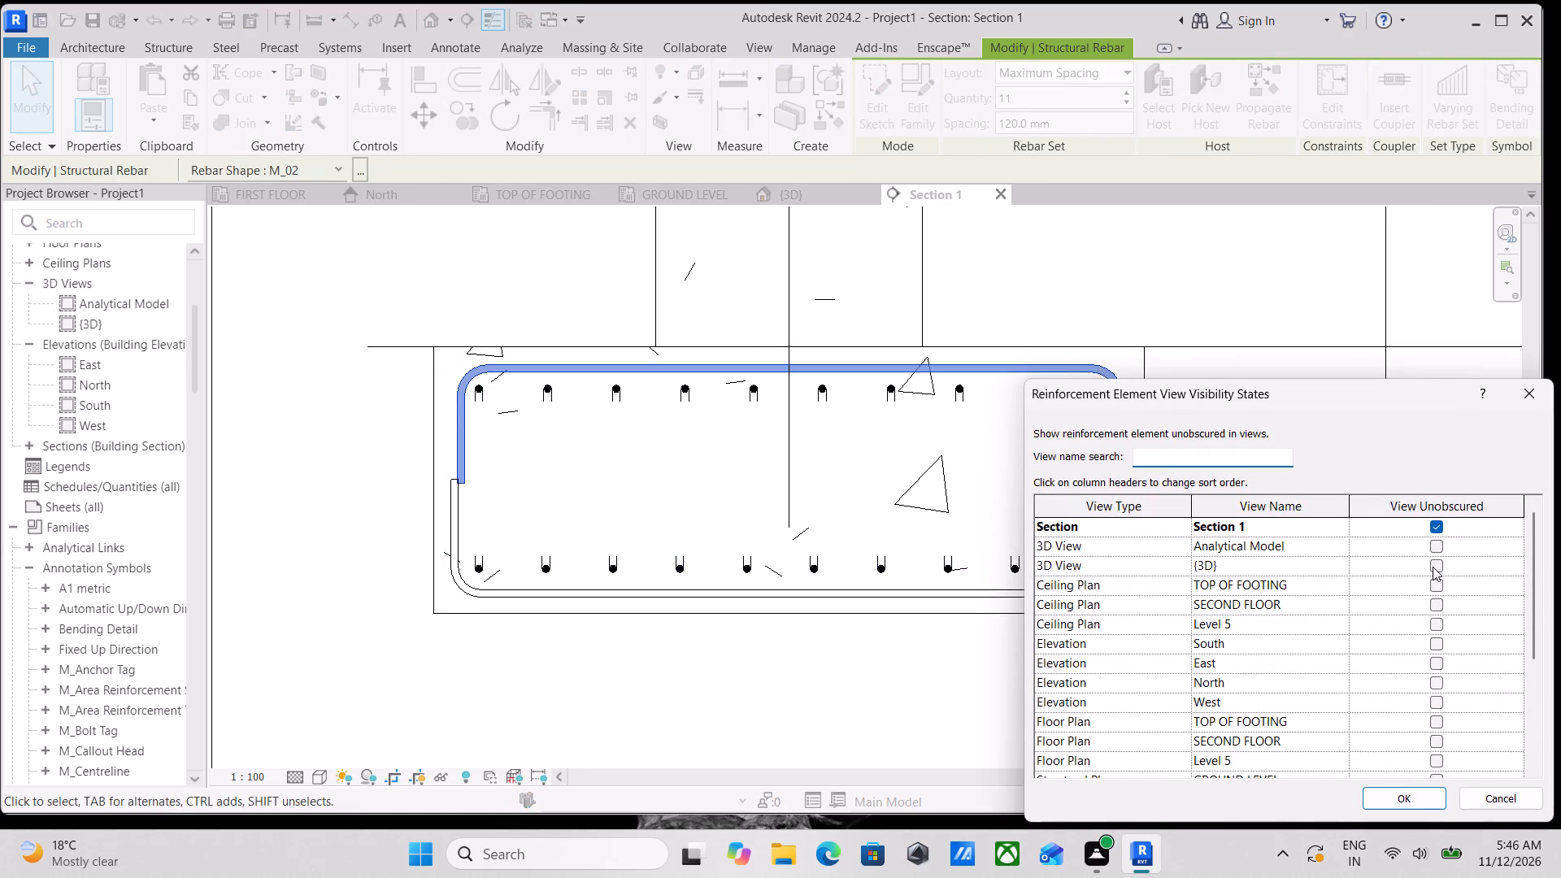
{"action": "left_click", "coordinate": [1433, 567]}
{"action": "left_click", "coordinate": [1401, 803]}
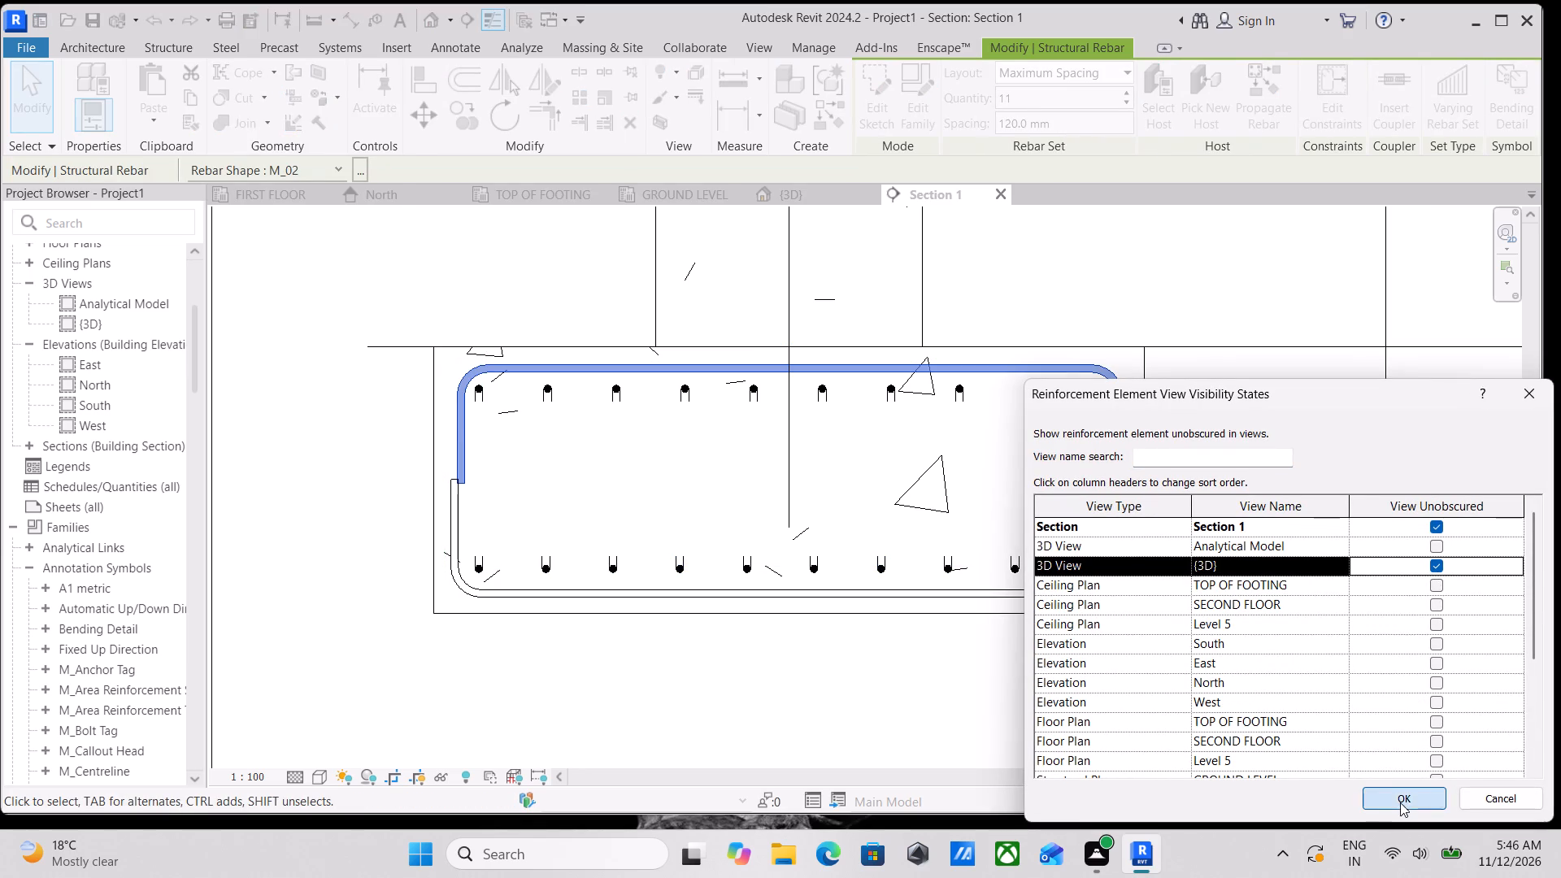
Make the bottom U-shaped bar set, drawn along its length in the section, show unobscured in the {3D} view.
{"action": "left_click", "coordinate": [1126, 570]}
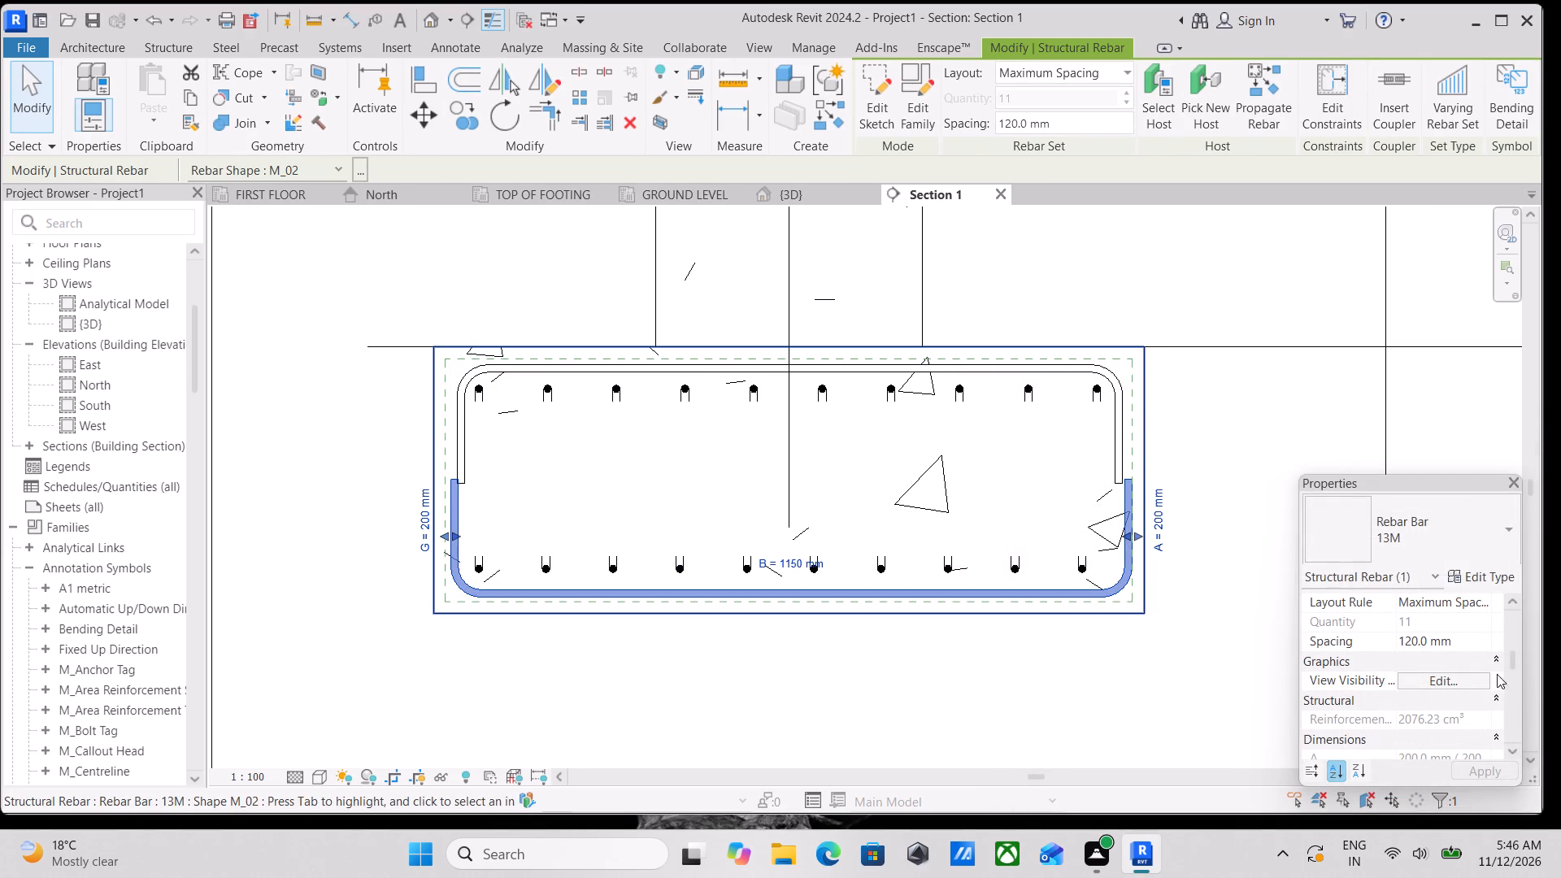
{"action": "left_click", "coordinate": [1466, 679]}
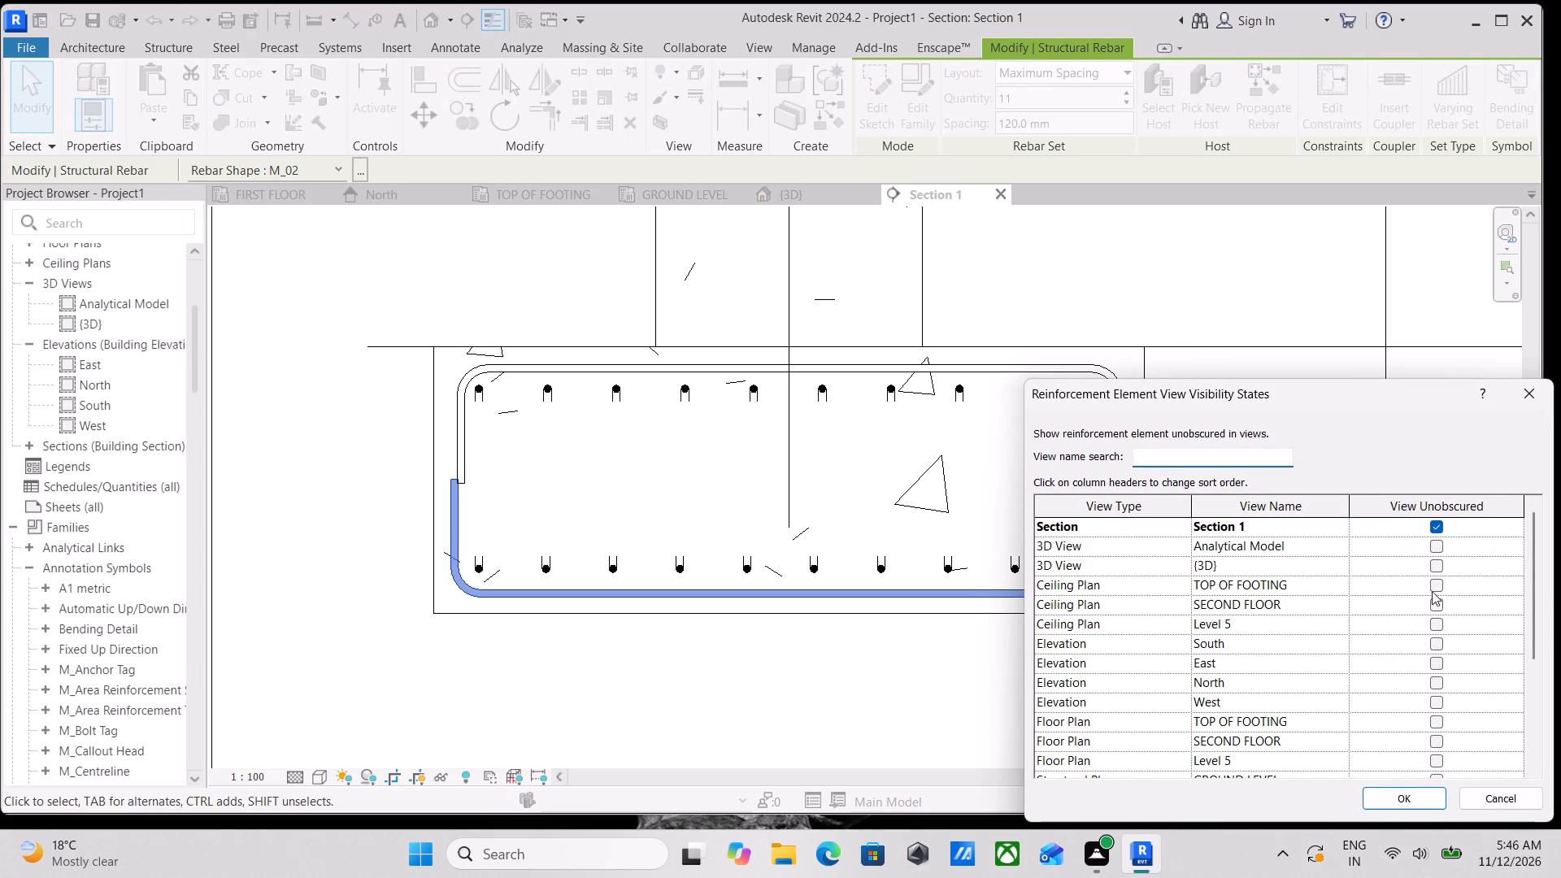
{"action": "left_click", "coordinate": [1435, 564]}
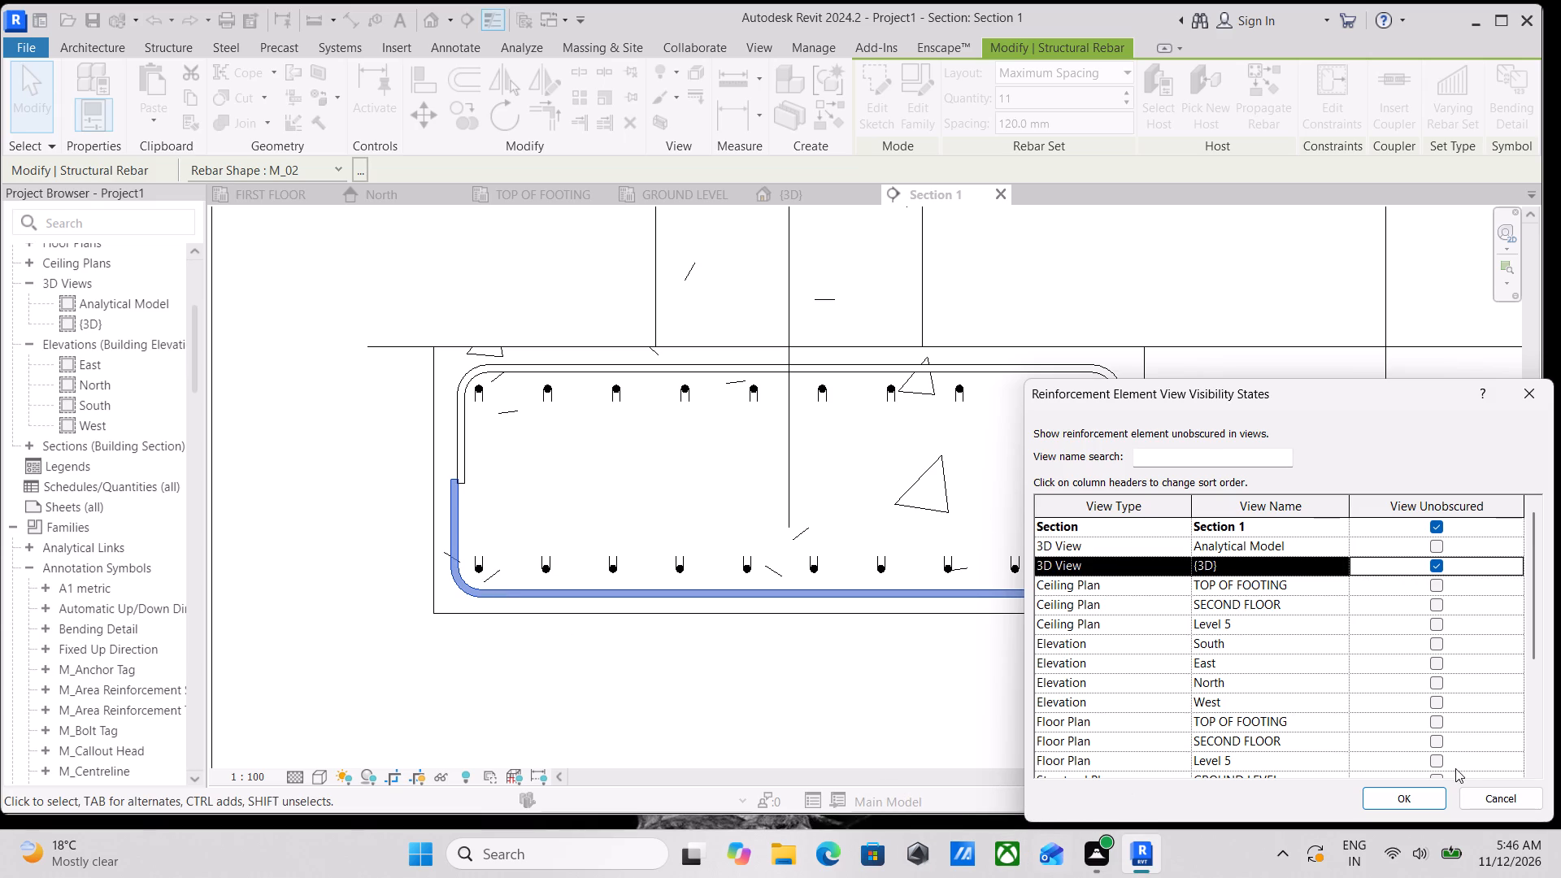
{"action": "scroll", "coordinate": [1451, 776], "scroll_direction": "up", "scroll_amount": 1}
{"action": "scroll", "coordinate": [935, 250], "scroll_direction": "up", "scroll_amount": 1}
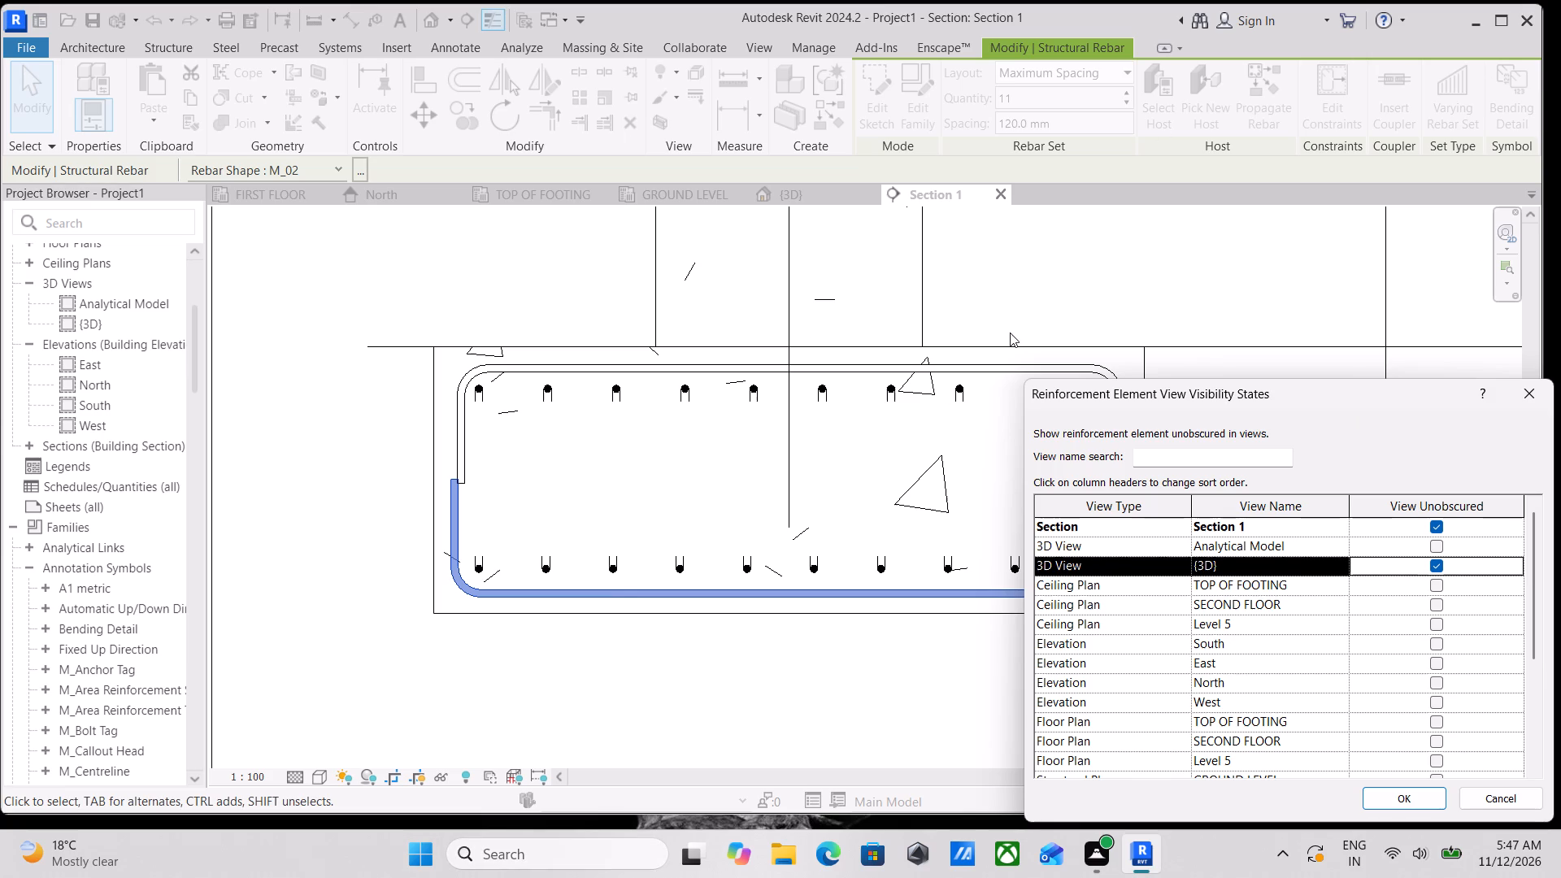
{"action": "scroll", "coordinate": [1085, 305], "scroll_direction": "down", "scroll_amount": 2}
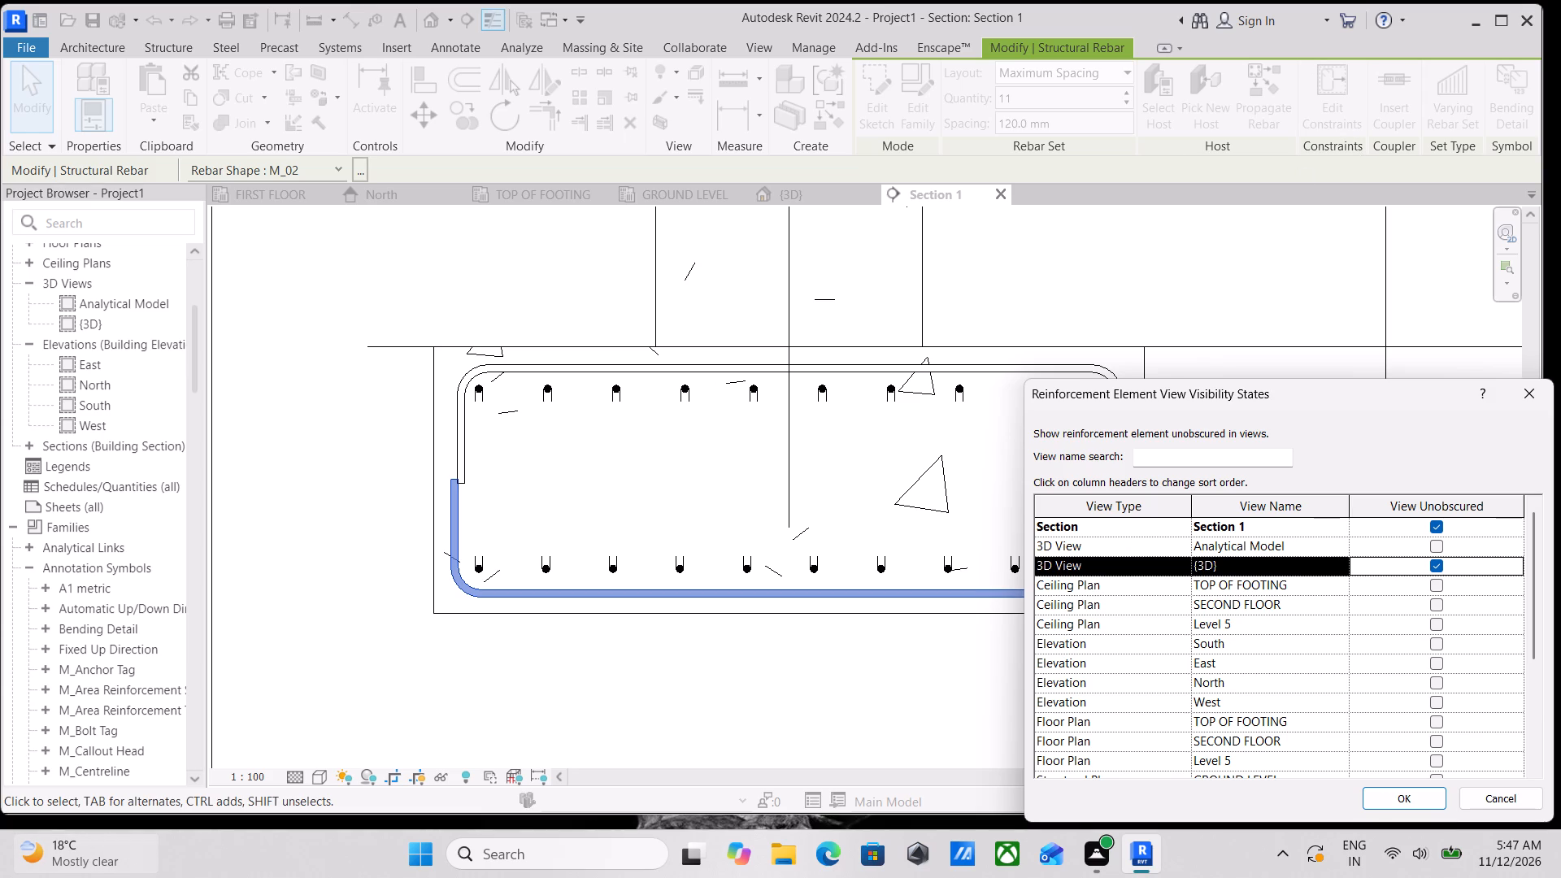
{"action": "scroll", "coordinate": [687, 527], "scroll_direction": "down", "scroll_amount": 1}
{"action": "left_click", "coordinate": [1409, 793]}
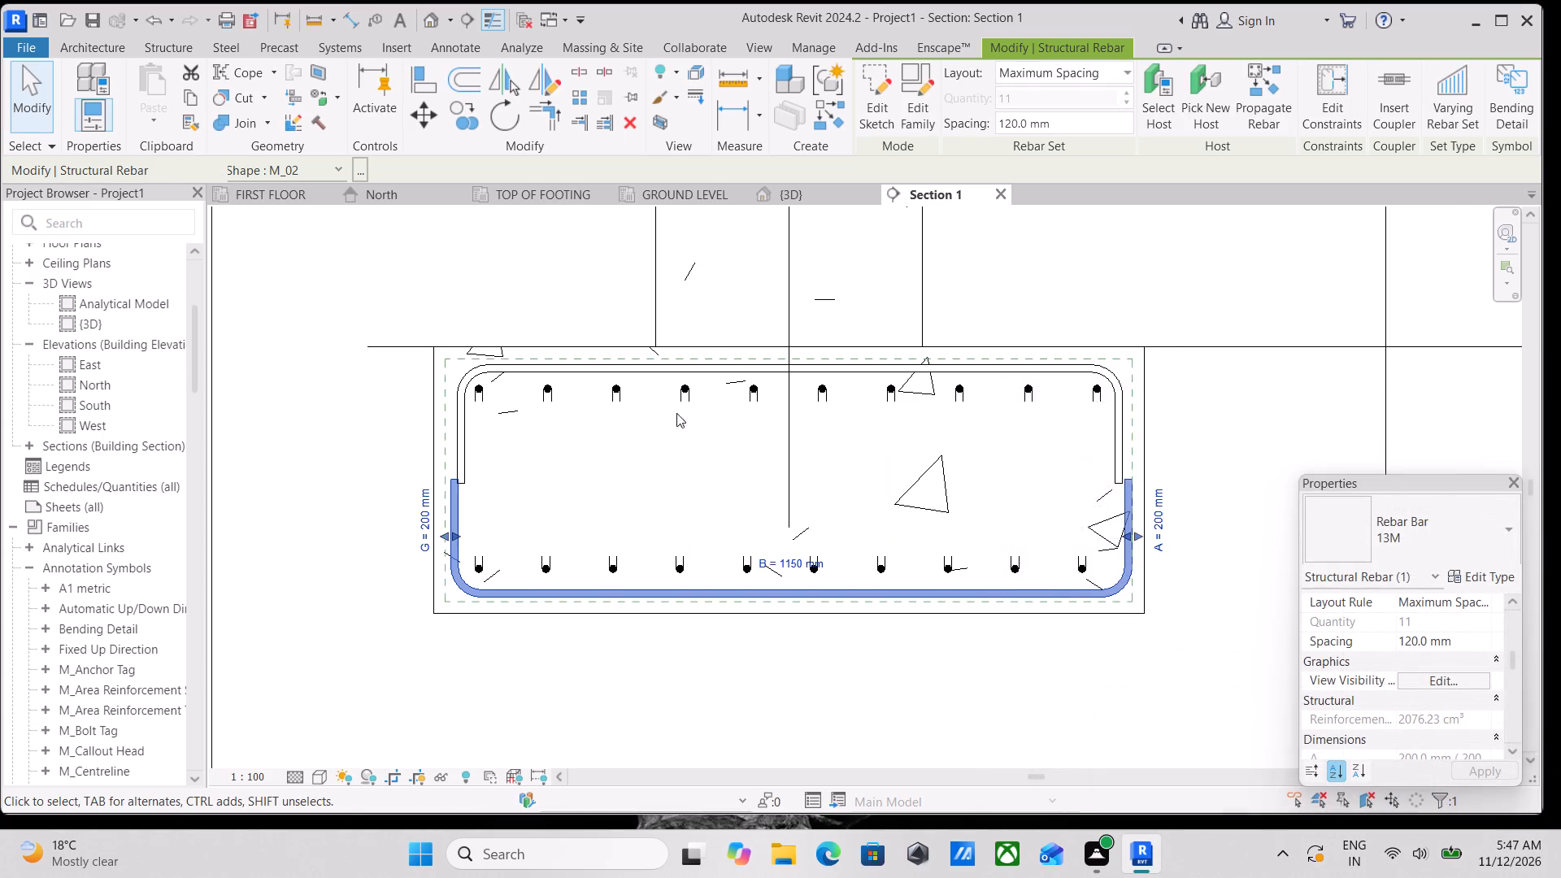
Recheck the view visibility states of the upper end-on bar set.
{"action": "scroll", "coordinate": [913, 455], "scroll_direction": "up", "scroll_amount": 1}
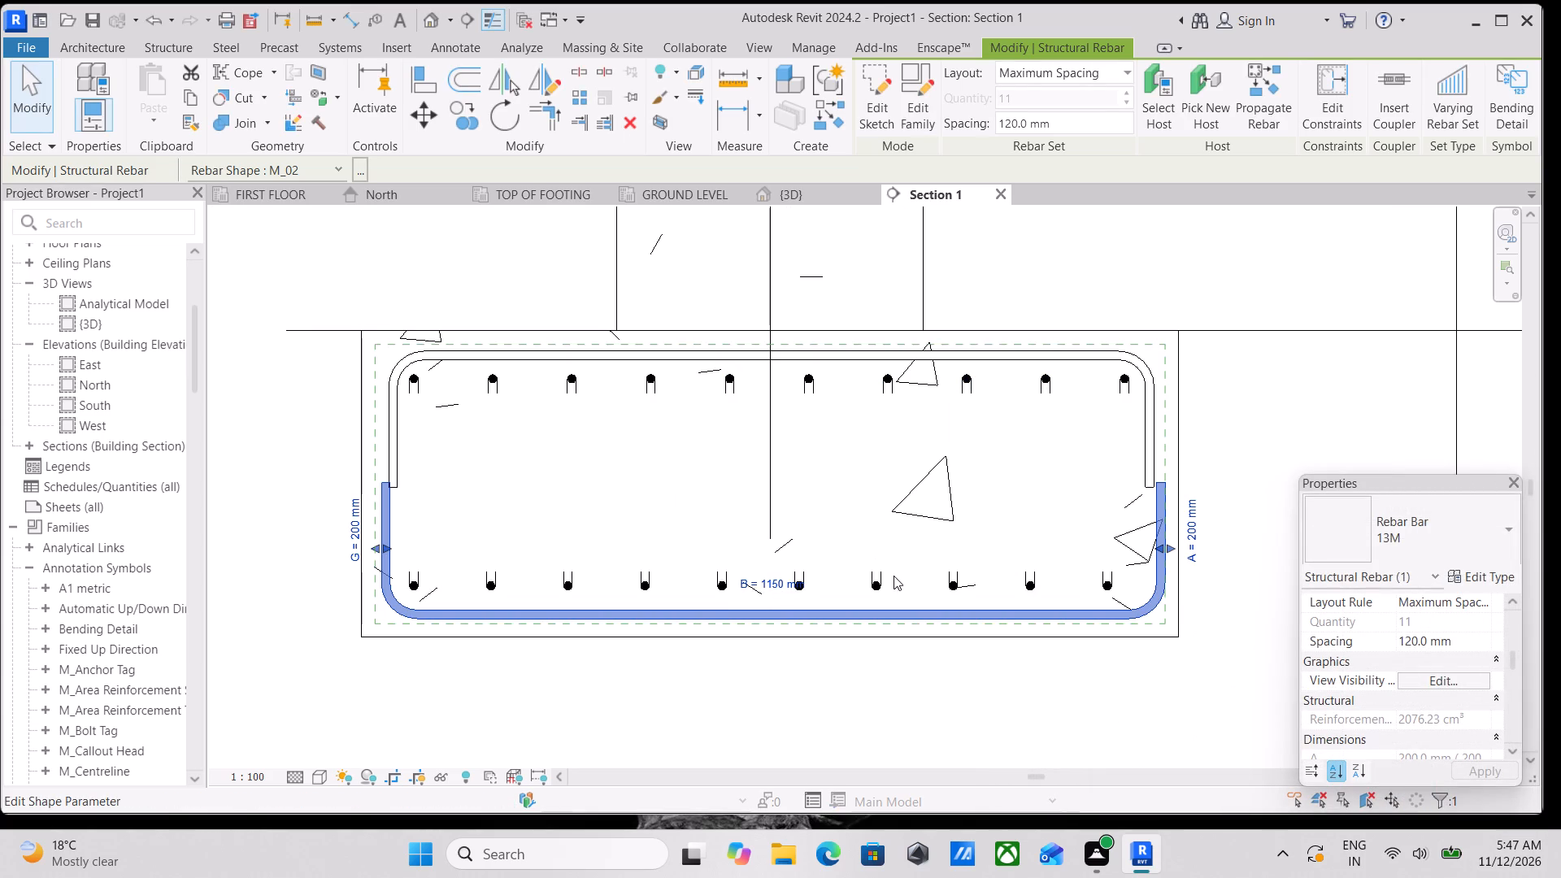
{"action": "left_click", "coordinate": [877, 583]}
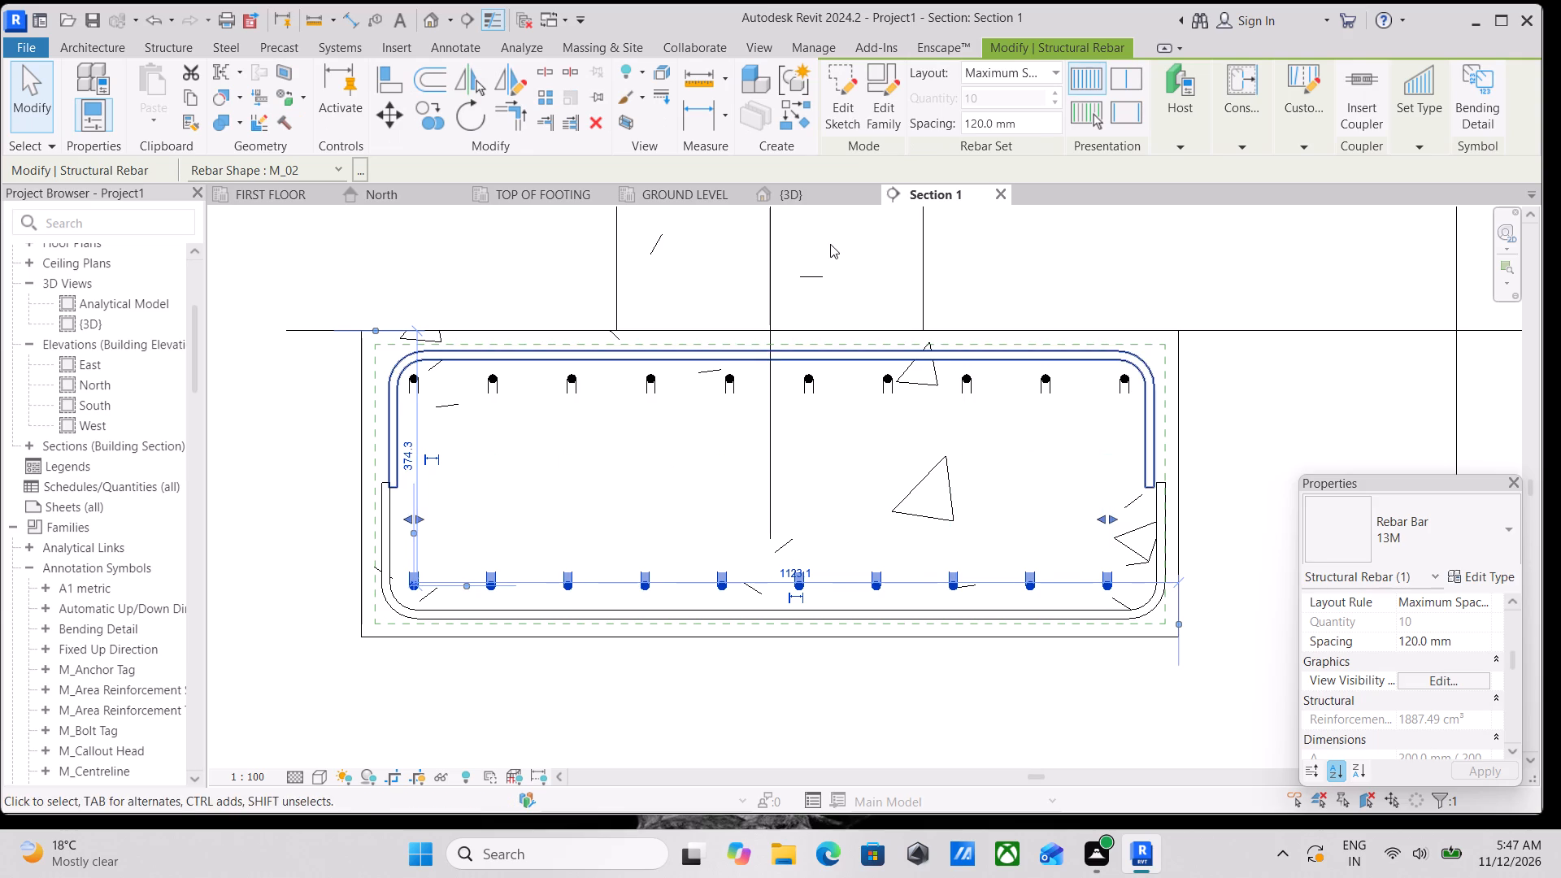
{"action": "left_click", "coordinate": [961, 380]}
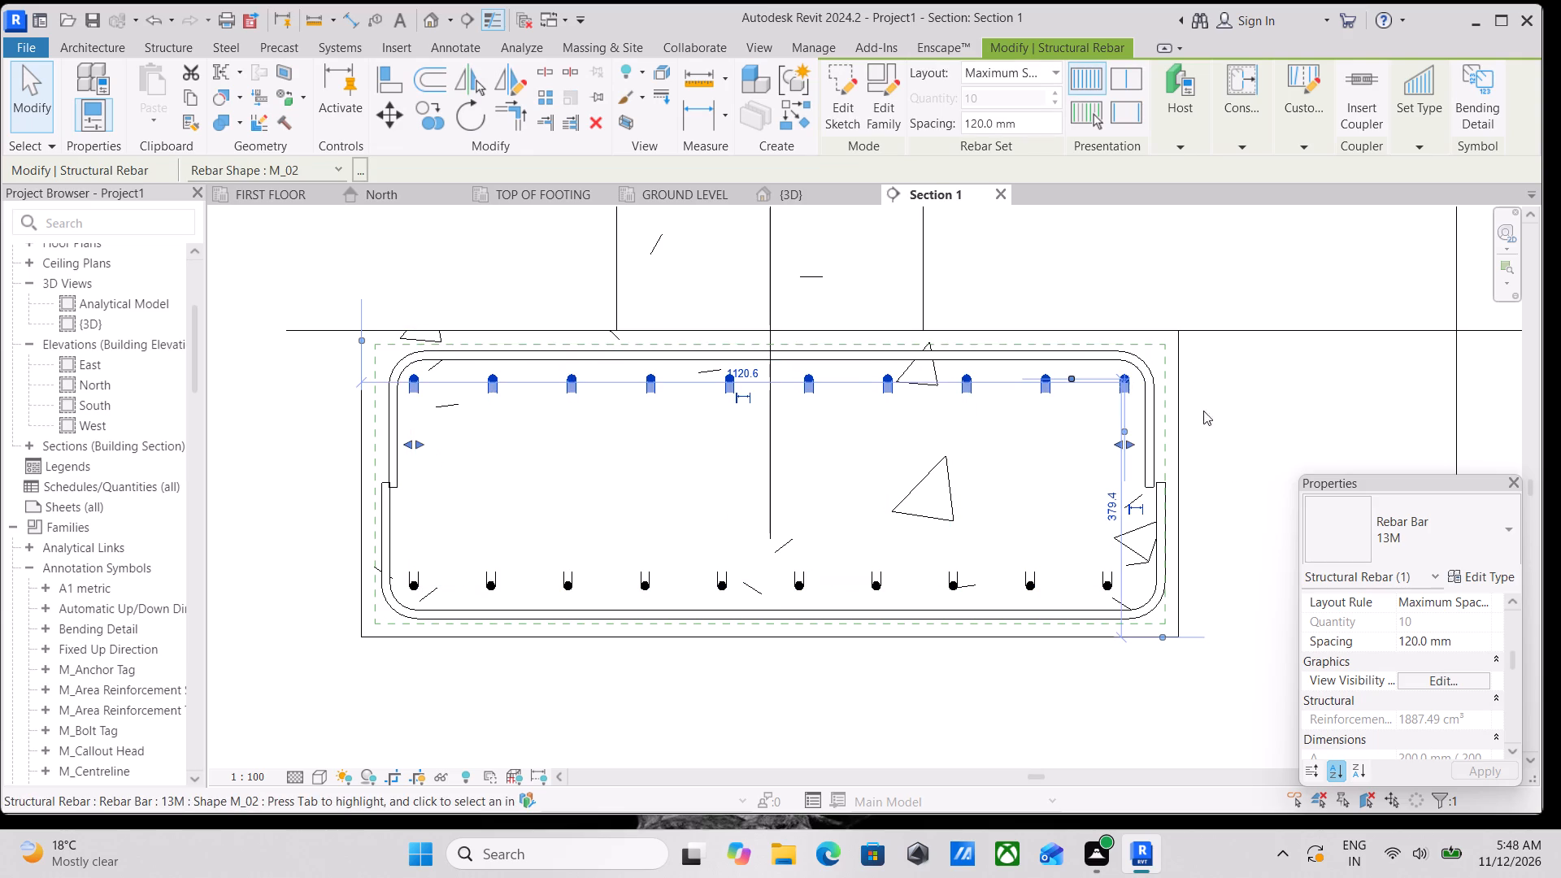
{"action": "left_click", "coordinate": [1438, 673]}
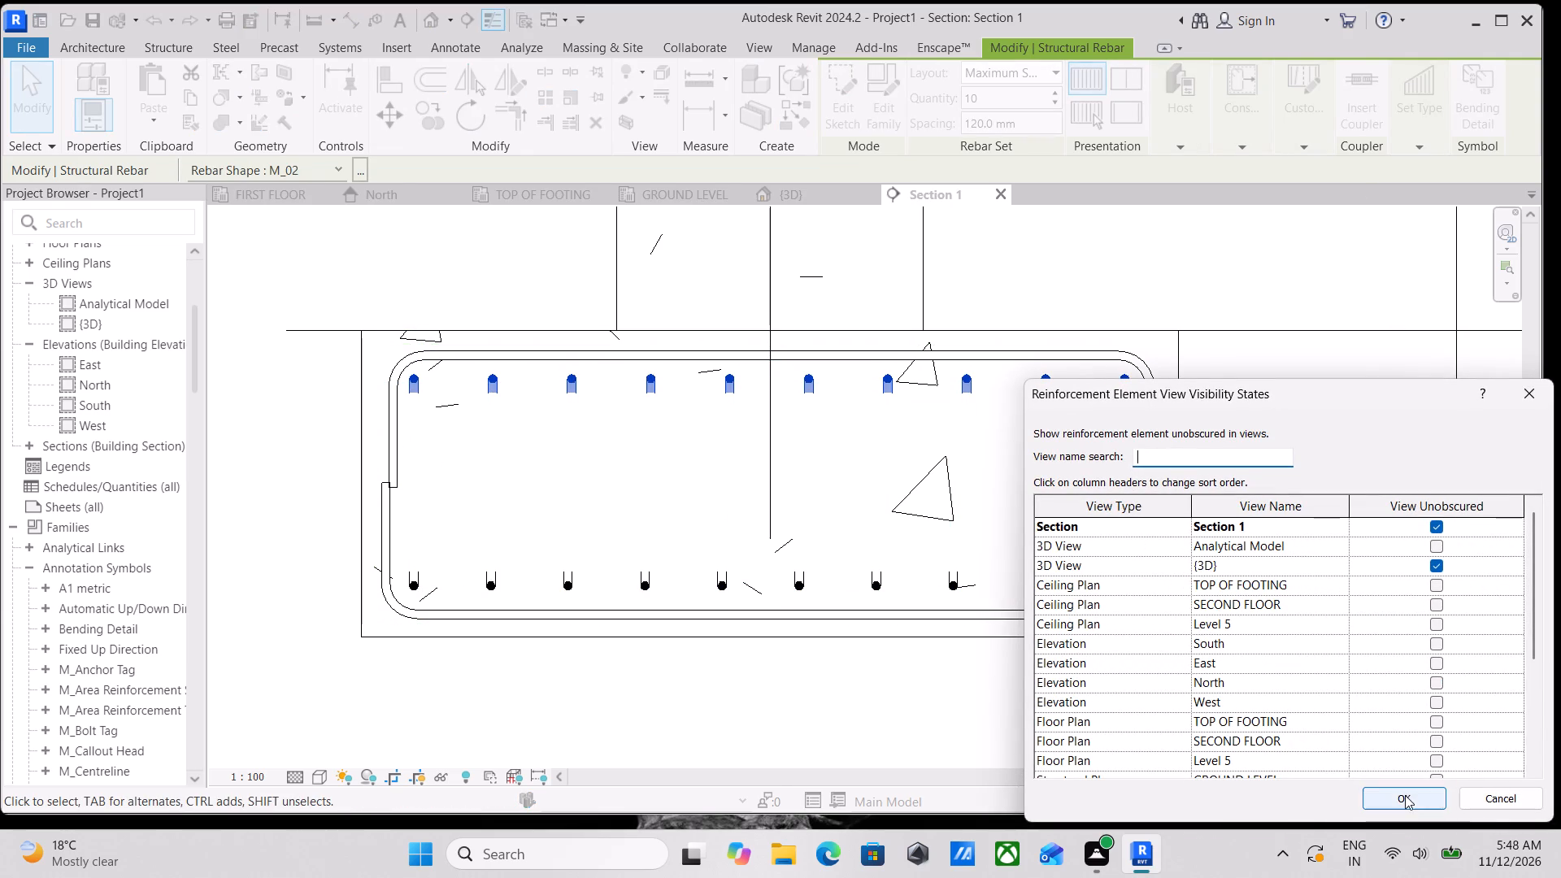
{"action": "left_click", "coordinate": [1405, 795]}
Find the reinforced A-1 footing in the {3D} view and examine its bar sets from the back-left corner.
{"action": "left_click", "coordinate": [809, 186]}
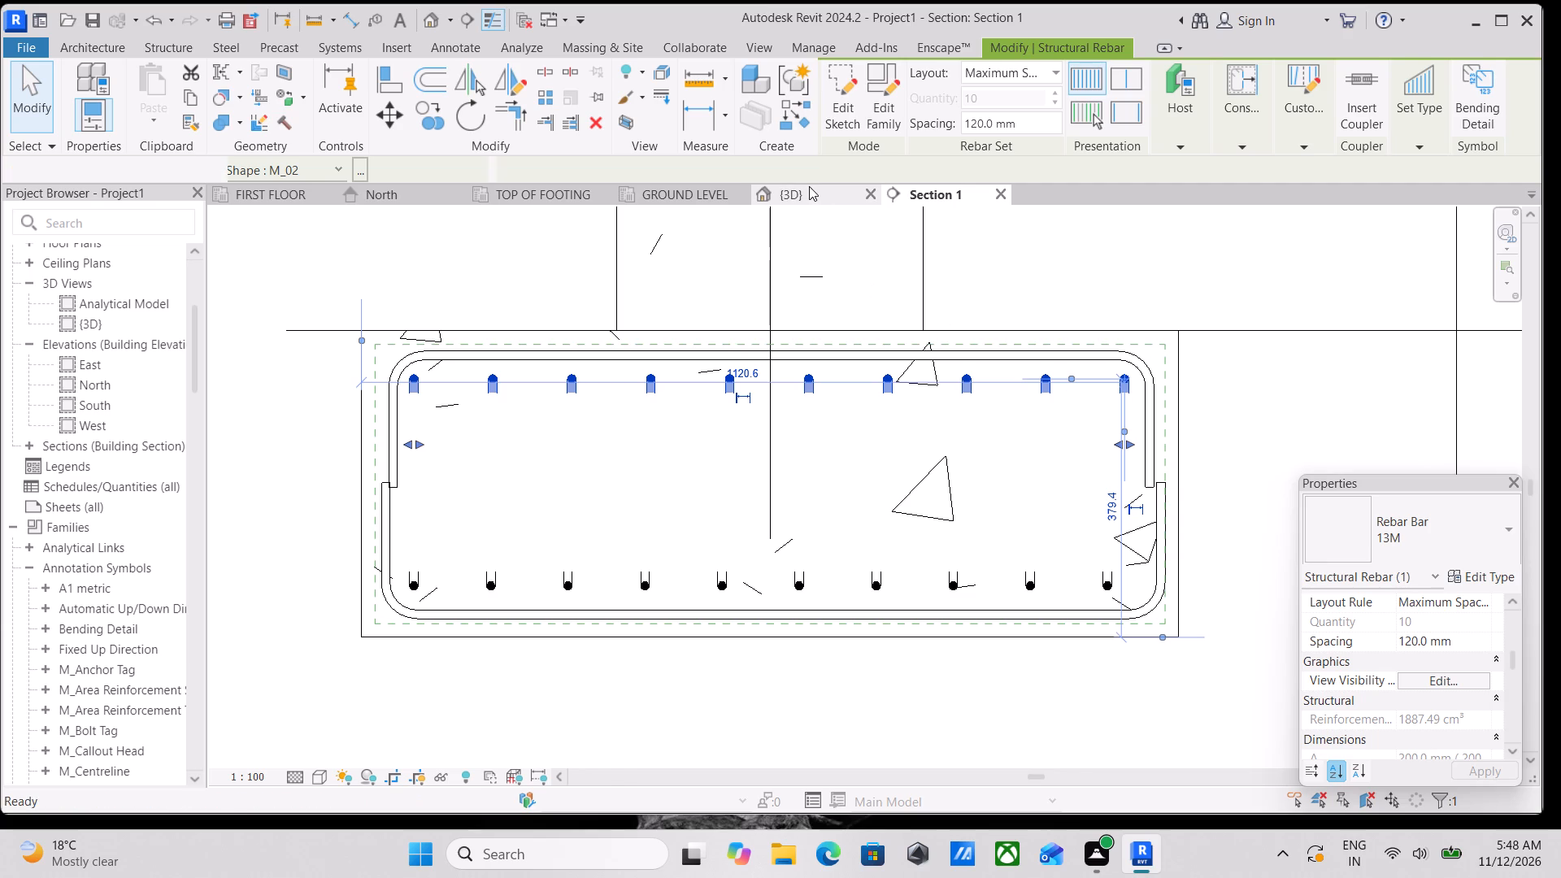
{"action": "scroll", "coordinate": [963, 428], "scroll_direction": "down", "scroll_amount": 2}
{"action": "middle_click_drag", "start_coordinate": [909, 456], "coordinate": [1015, 484]}
{"action": "scroll", "coordinate": [1015, 499], "scroll_direction": "up", "scroll_amount": 3}
{"action": "scroll", "coordinate": [811, 663], "scroll_direction": "up", "scroll_amount": 4}
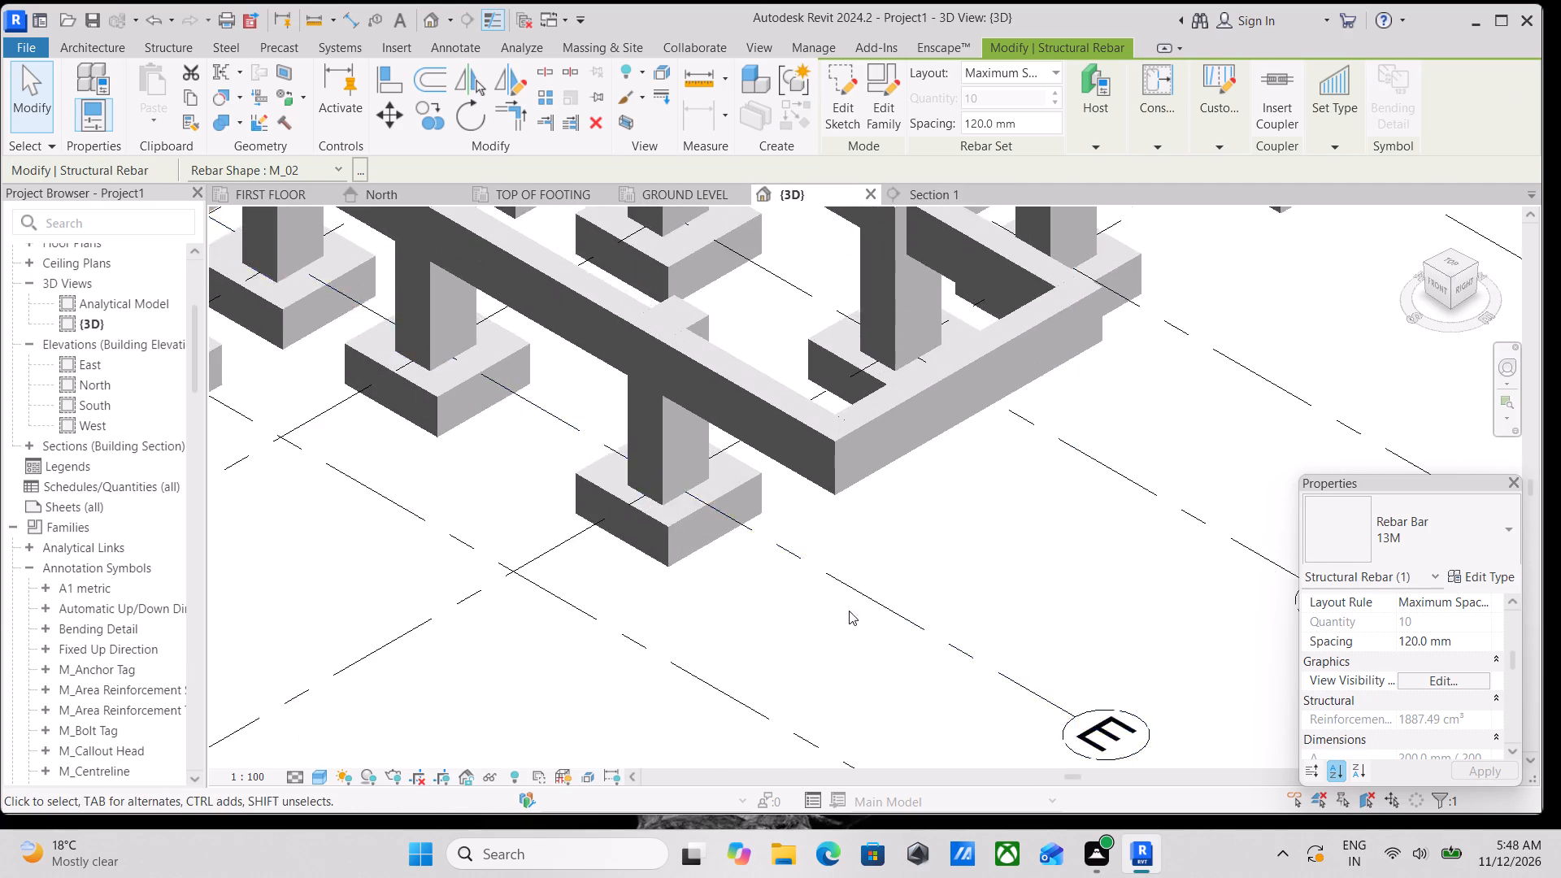
{"action": "scroll", "coordinate": [872, 550], "scroll_direction": "down", "scroll_amount": 1}
{"action": "scroll", "coordinate": [872, 539], "scroll_direction": "up", "scroll_amount": 4}
{"action": "scroll", "coordinate": [874, 511], "scroll_direction": "down", "scroll_amount": 1}
{"action": "middle_click_drag", "start_coordinate": [888, 524], "coordinate": [985, 734]}
{"action": "scroll", "coordinate": [995, 289], "scroll_direction": "down", "scroll_amount": 2}
{"action": "middle_click_drag", "start_coordinate": [1087, 459], "coordinate": [1200, 426]}
{"action": "scroll", "coordinate": [1194, 454], "scroll_direction": "down", "scroll_amount": 3}
{"action": "middle_click_drag", "start_coordinate": [1237, 472], "coordinate": [1380, 481]}
{"action": "middle_click_drag", "start_coordinate": [970, 419], "coordinate": [141, 582]}
{"action": "middle_click_drag", "start_coordinate": [1193, 469], "coordinate": [1181, 494]}
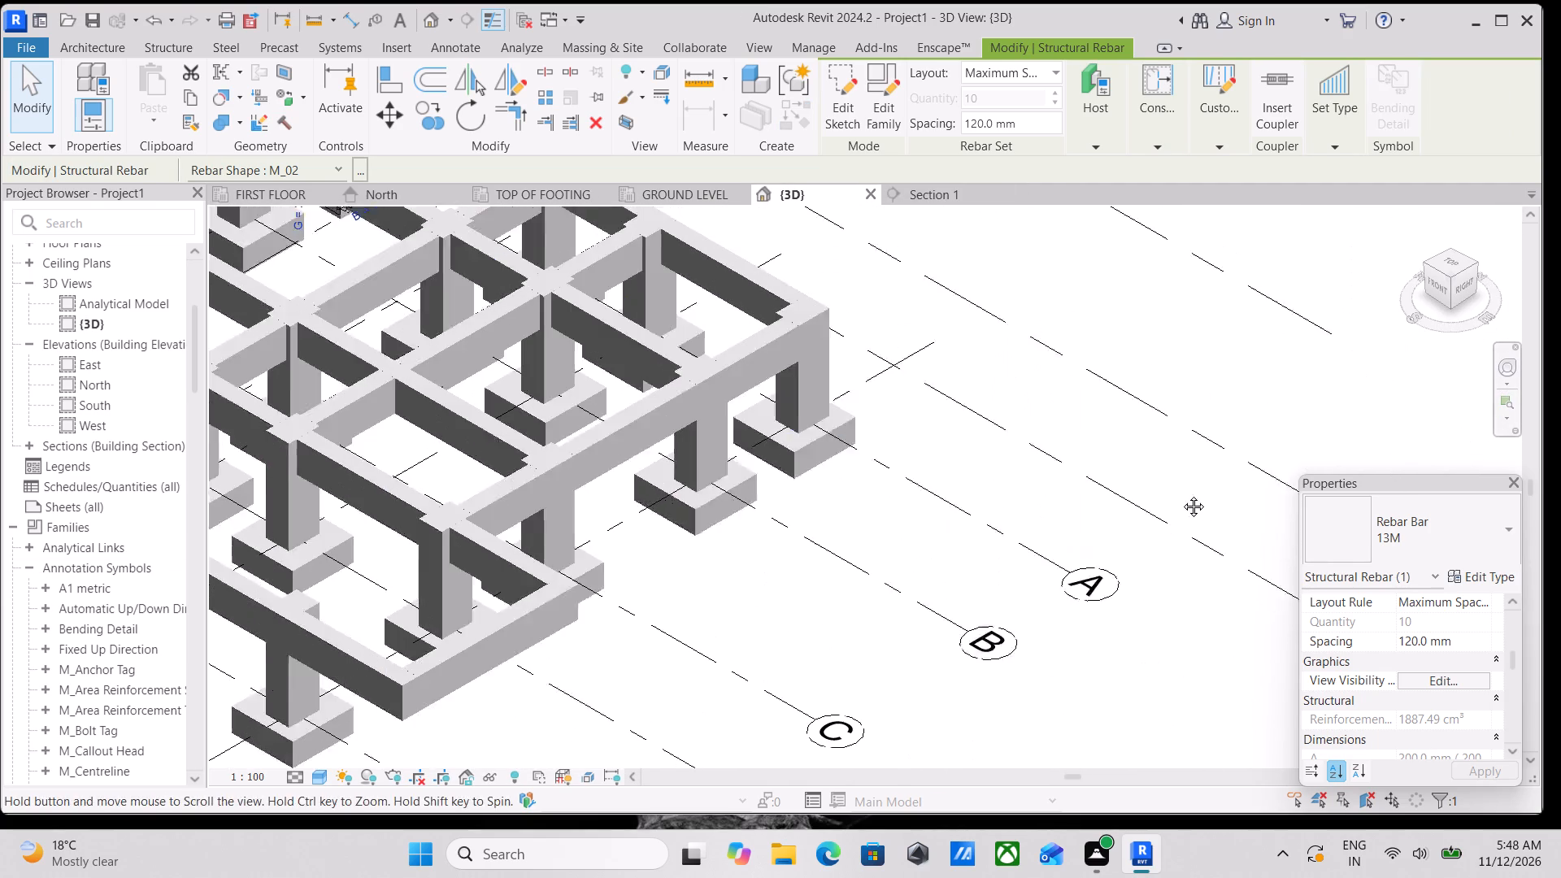
{"action": "middle_click_drag", "start_coordinate": [1181, 494], "coordinate": [1502, 646]}
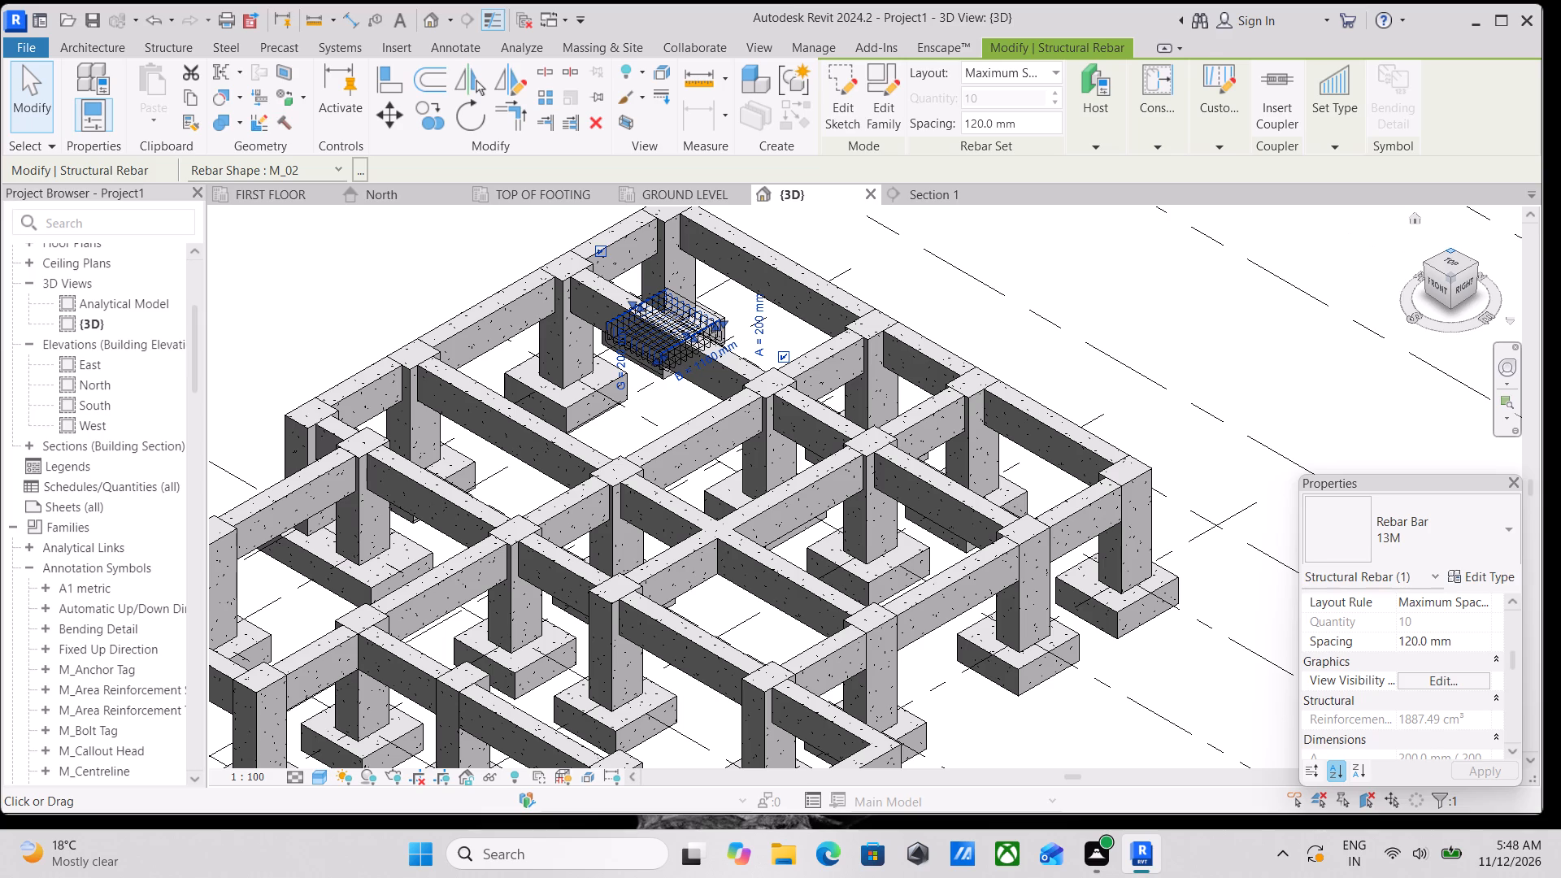
{"action": "left_click", "coordinate": [1443, 249]}
{"action": "scroll", "coordinate": [1090, 413], "scroll_direction": "down", "scroll_amount": 1}
{"action": "middle_click_drag", "start_coordinate": [1090, 413], "coordinate": [1143, 296]}
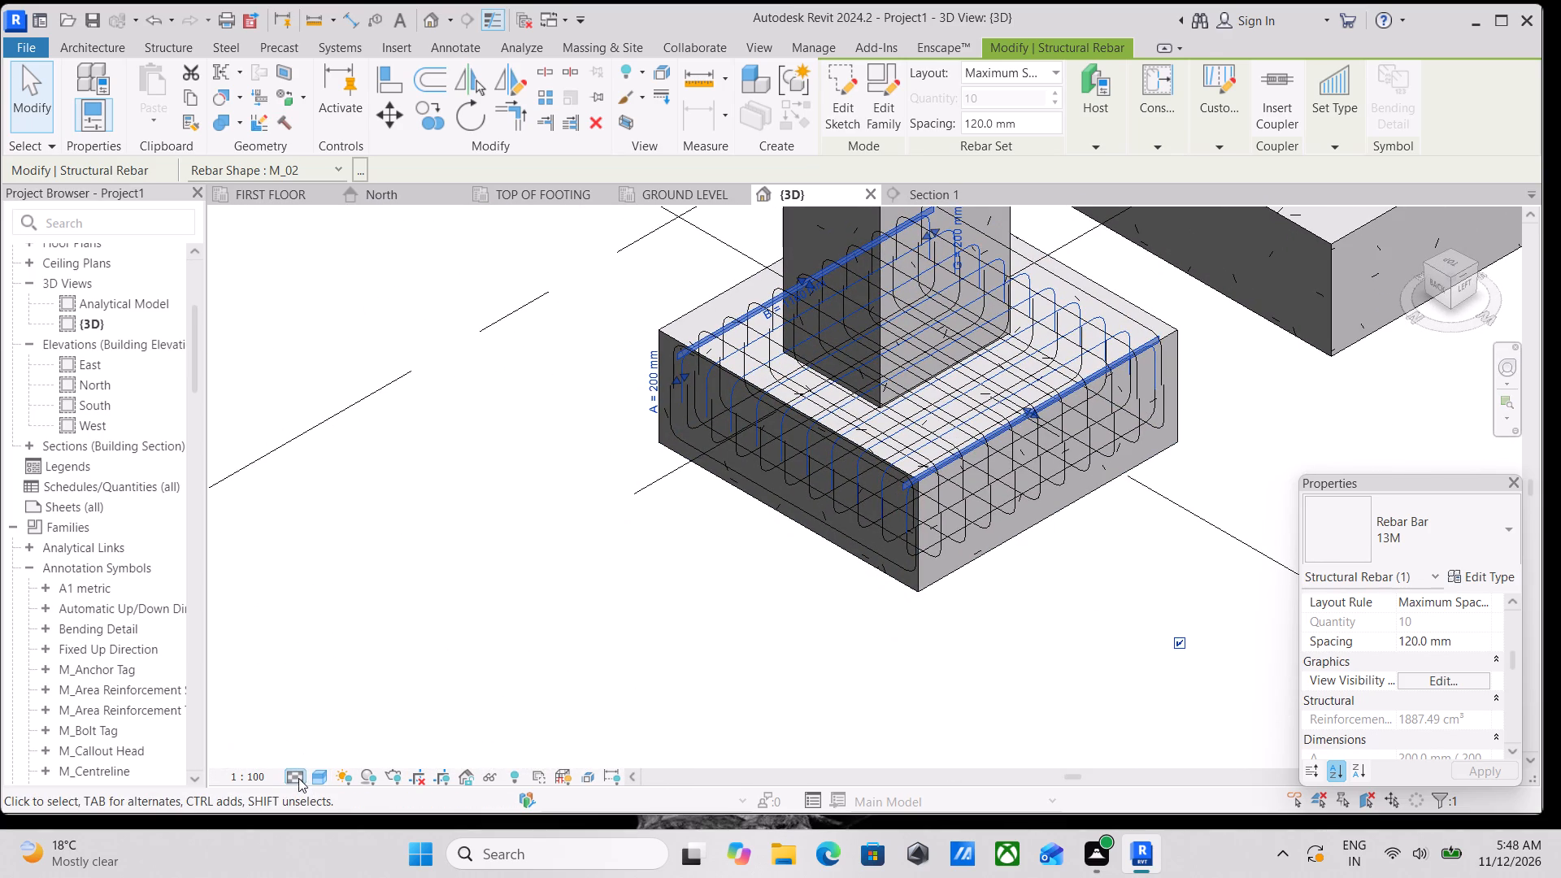
Set the {3D} view's detail level to Fine and inspect the footing's bars at full thickness.
{"action": "left_click", "coordinate": [295, 776]}
{"action": "left_click", "coordinate": [289, 764]}
{"action": "scroll", "coordinate": [894, 485], "scroll_direction": "down", "scroll_amount": 1}
{"action": "middle_click_drag", "start_coordinate": [894, 484], "coordinate": [750, 579]}
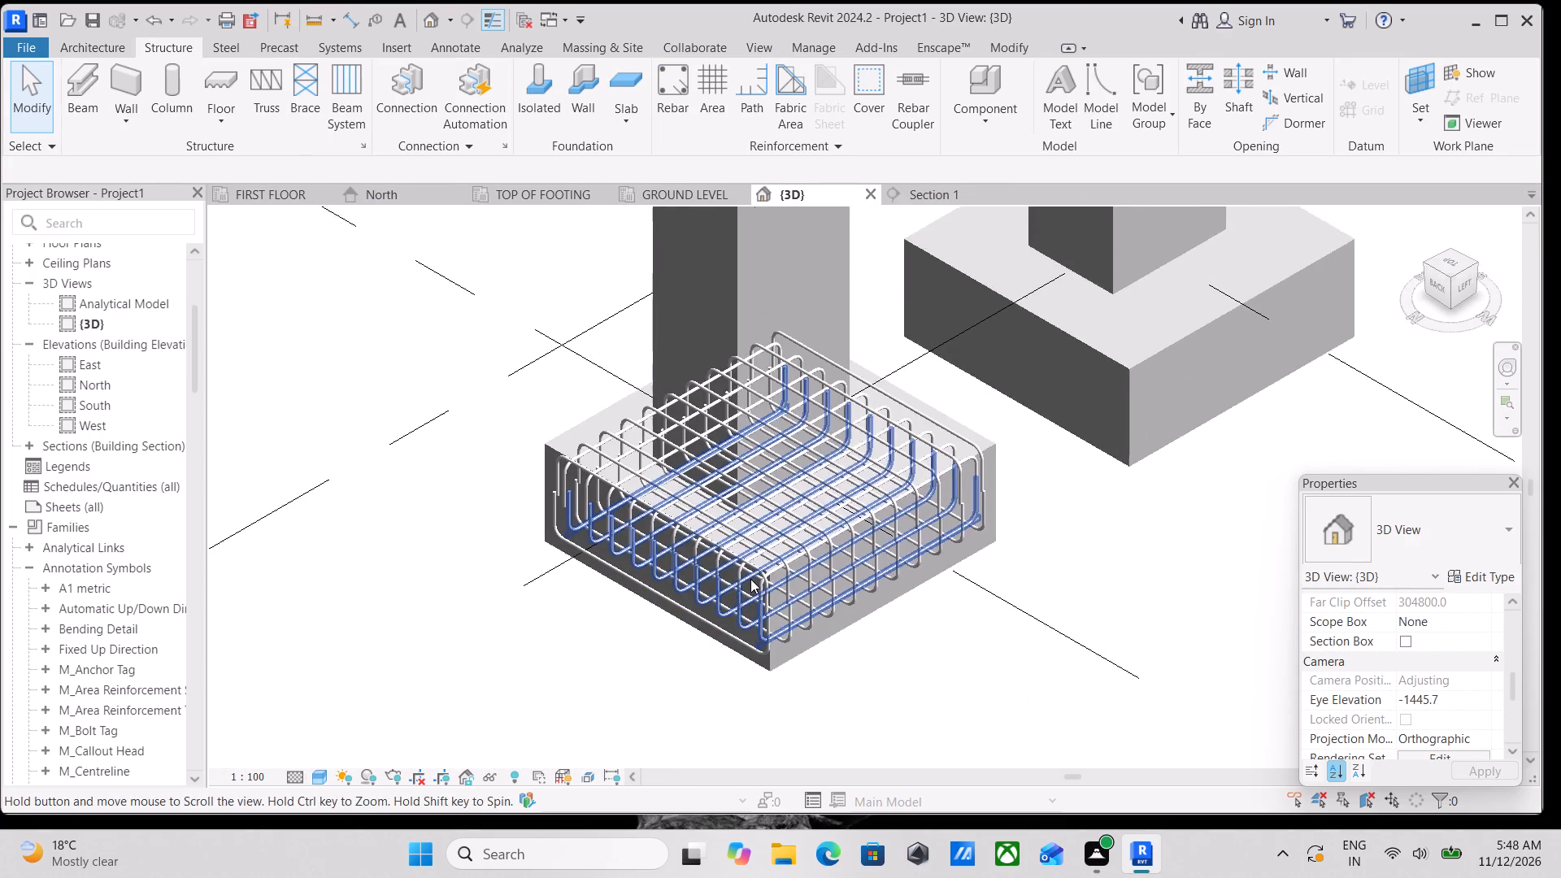
{"action": "middle_click_drag", "start_coordinate": [750, 579], "coordinate": [750, 578]}
{"action": "scroll", "coordinate": [992, 437], "scroll_direction": "up", "scroll_amount": 3}
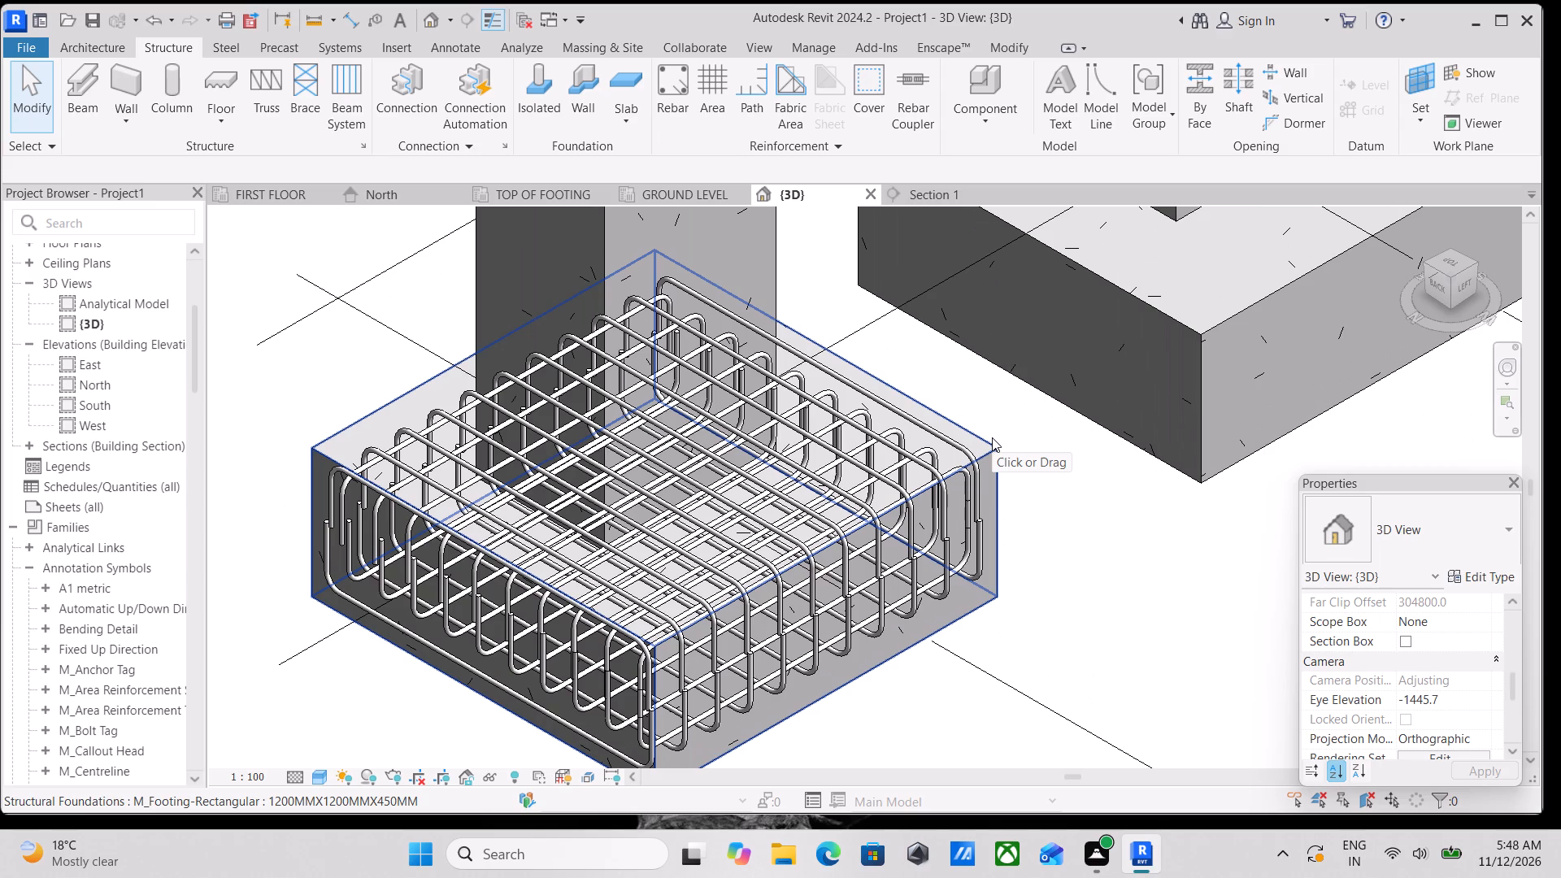
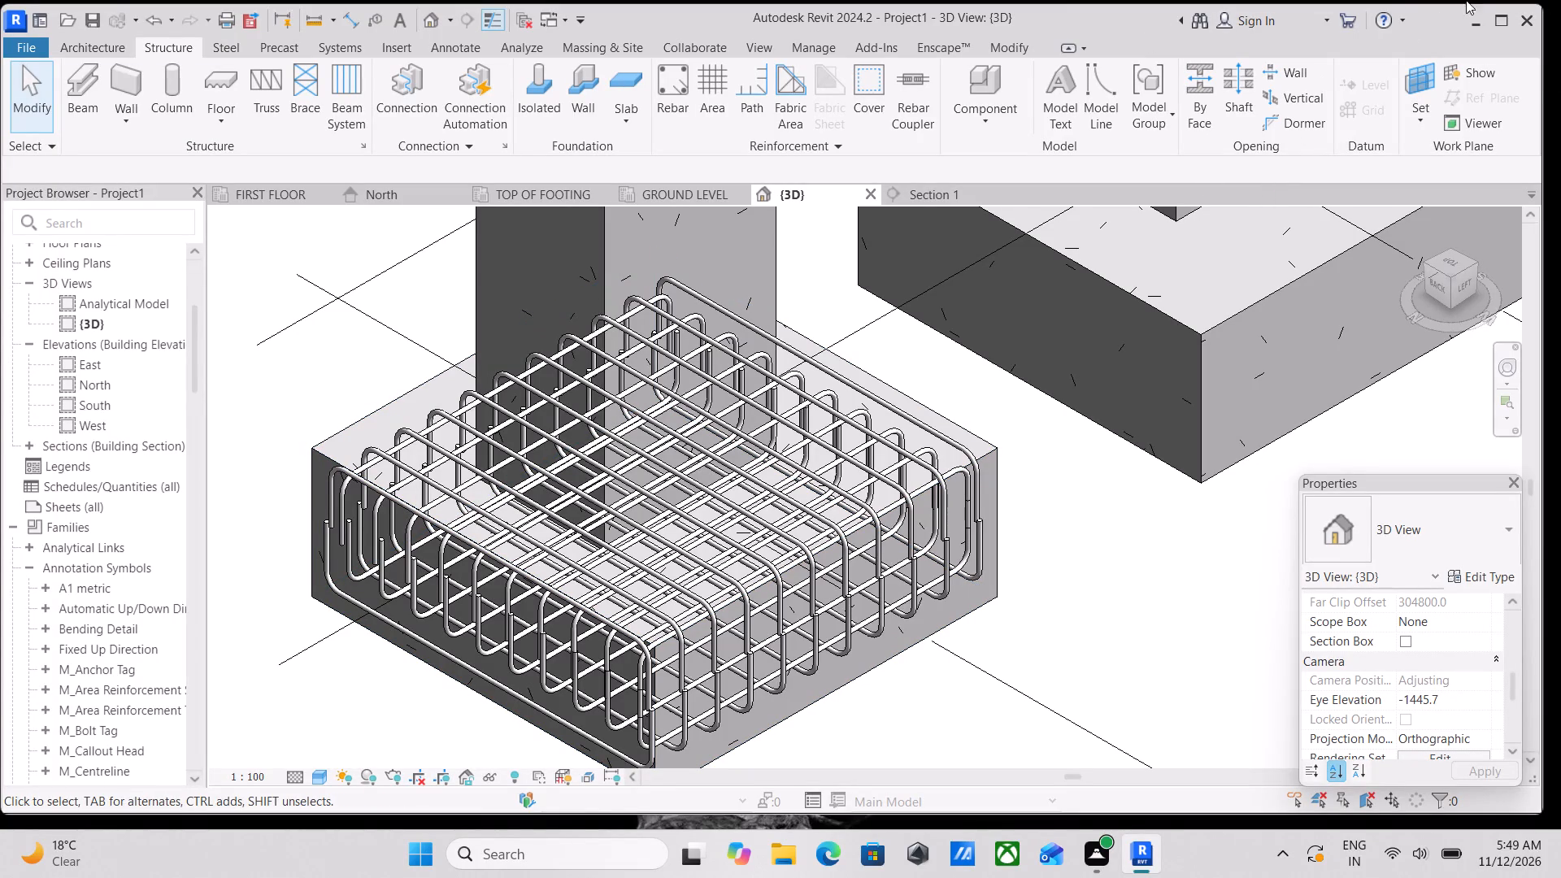
Examine the reinforced A-1 footing together with the surrounding footings, columns and beams from several angles in the {3D} view.
{"action": "scroll", "coordinate": [956, 320], "scroll_direction": "down", "scroll_amount": 7}
{"action": "middle_click_drag", "start_coordinate": [928, 389], "coordinate": [992, 363]}
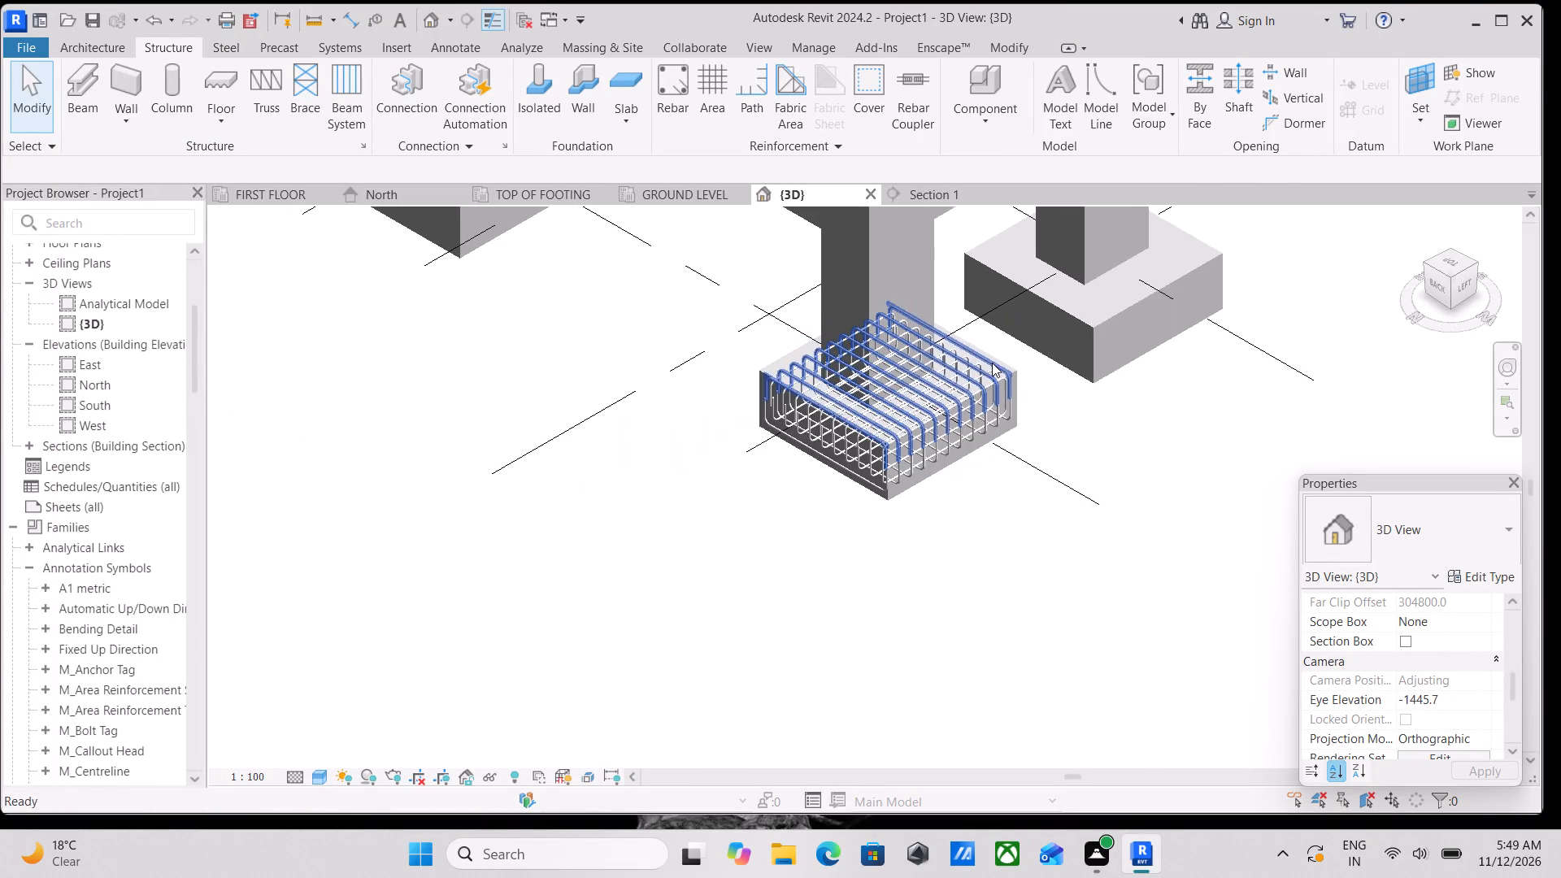
{"action": "scroll", "coordinate": [985, 412], "scroll_direction": "up", "scroll_amount": 6}
{"action": "scroll", "coordinate": [1053, 441], "scroll_direction": "up", "scroll_amount": 2}
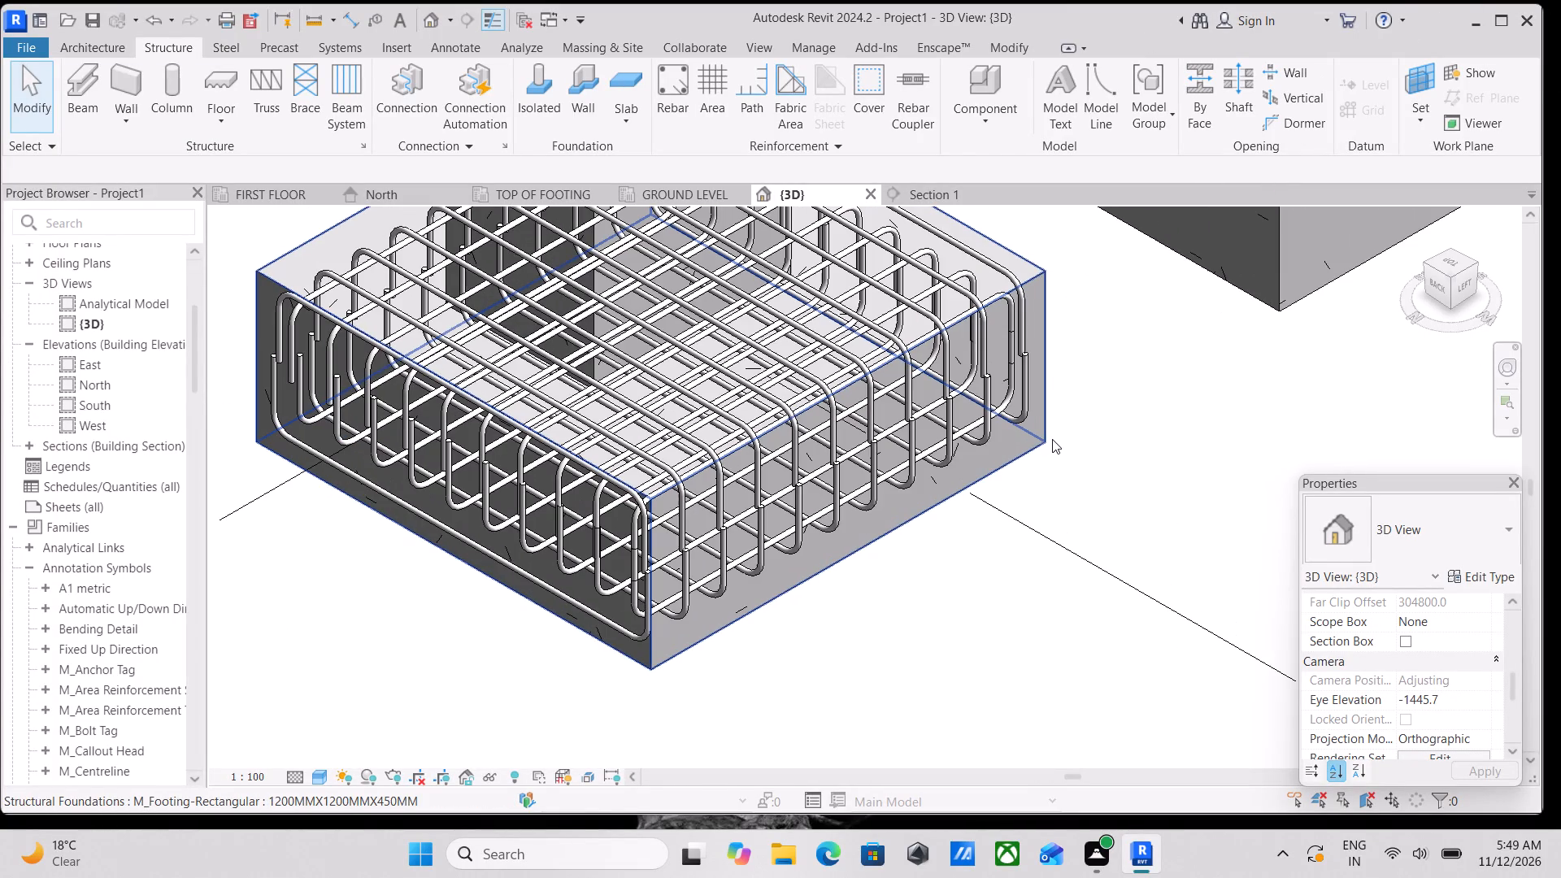
{"action": "left_click", "coordinate": [1052, 439]}
{"action": "scroll", "coordinate": [1052, 439], "scroll_direction": "down", "scroll_amount": 3}
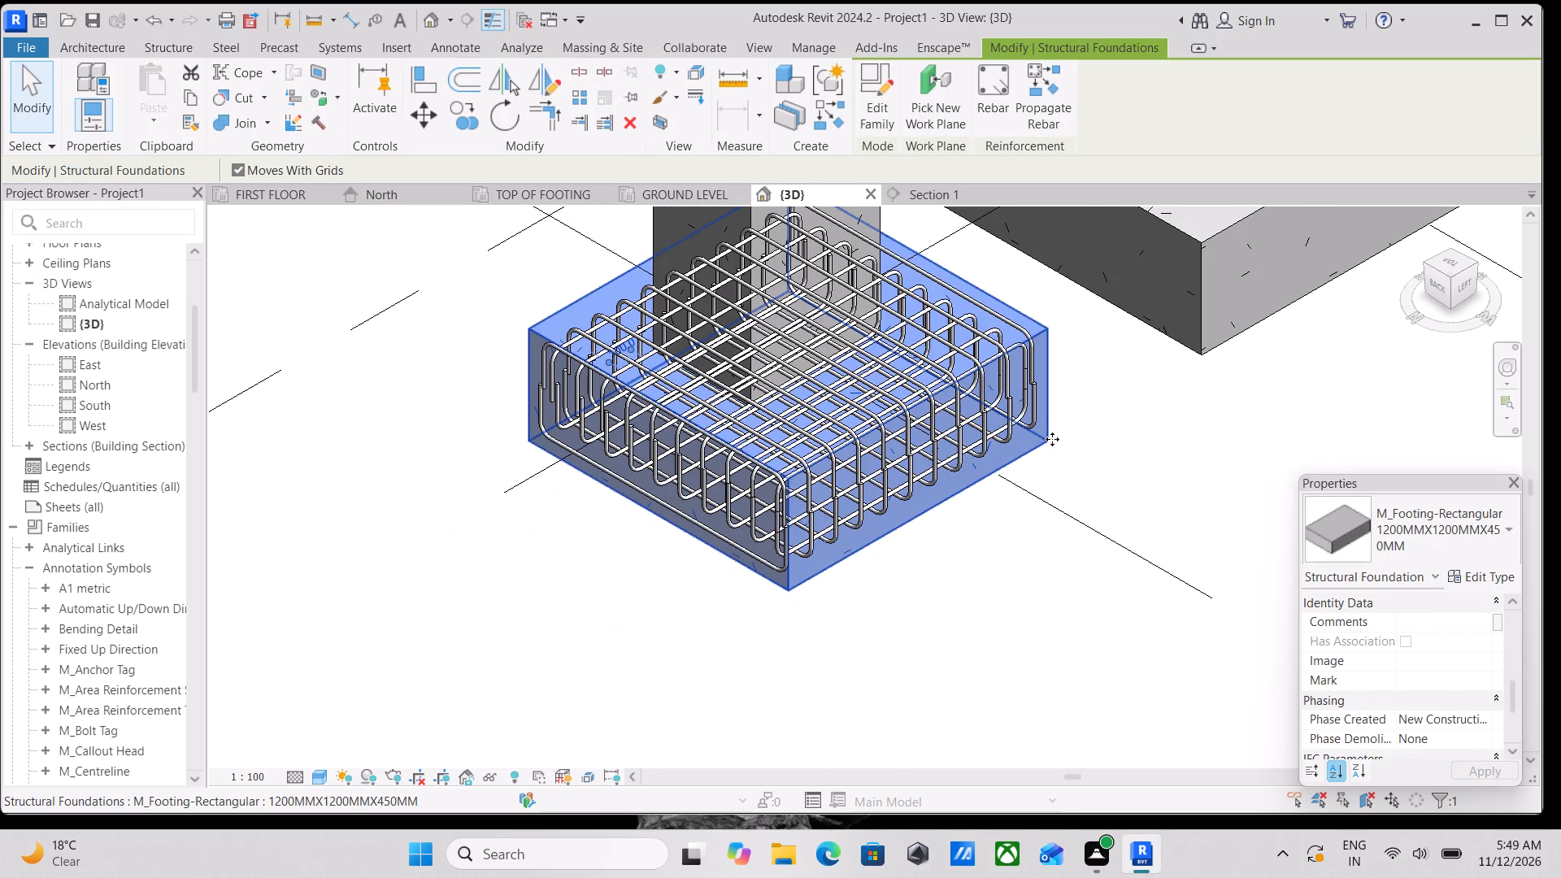
{"action": "key", "text": "Escape"}
{"action": "scroll", "coordinate": [1037, 434], "scroll_direction": "down", "scroll_amount": 7}
{"action": "middle_click_drag", "start_coordinate": [1033, 419], "coordinate": [924, 442]}
{"action": "scroll", "coordinate": [1005, 432], "scroll_direction": "down", "scroll_amount": 1}
{"action": "middle_click_drag", "start_coordinate": [1005, 432], "coordinate": [986, 437]}
{"action": "scroll", "coordinate": [986, 437], "scroll_direction": "up", "scroll_amount": 2}
{"action": "middle_click_drag", "start_coordinate": [1015, 415], "coordinate": [927, 452]}
{"action": "scroll", "coordinate": [927, 452], "scroll_direction": "up", "scroll_amount": 1}
{"action": "scroll", "coordinate": [966, 437], "scroll_direction": "down", "scroll_amount": 2}
{"action": "middle_click_drag", "start_coordinate": [964, 439], "coordinate": [941, 453]}
{"action": "scroll", "coordinate": [941, 453], "scroll_direction": "up", "scroll_amount": 2}
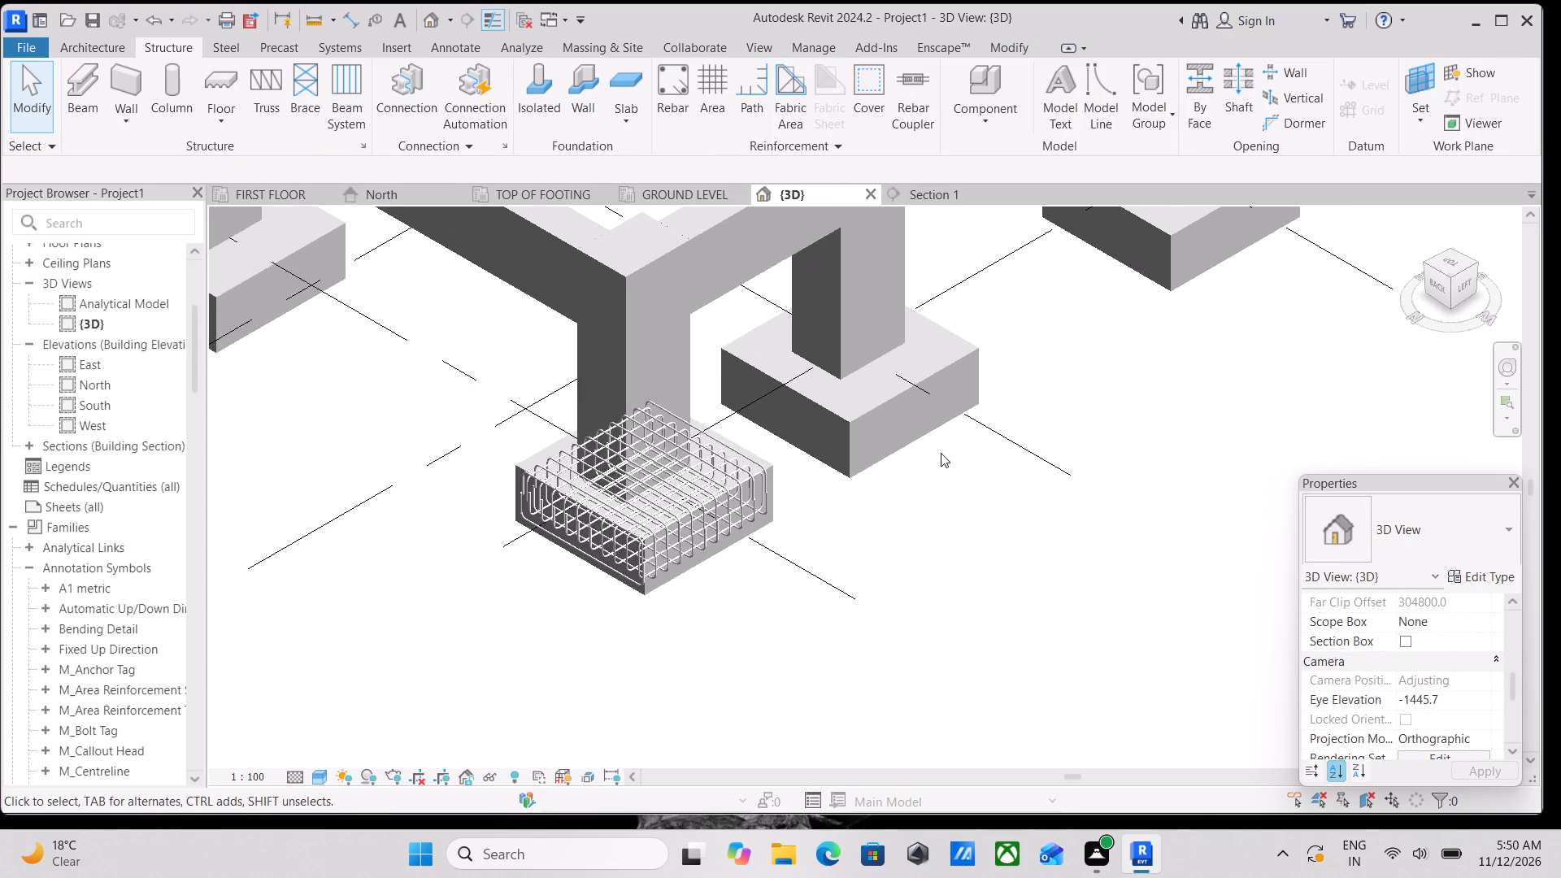
{"action": "scroll", "coordinate": [940, 453], "scroll_direction": "down", "scroll_amount": 3}
{"action": "middle_click_drag", "start_coordinate": [938, 453], "coordinate": [920, 462]}
{"action": "middle_click_drag", "start_coordinate": [927, 451], "coordinate": [979, 447]}
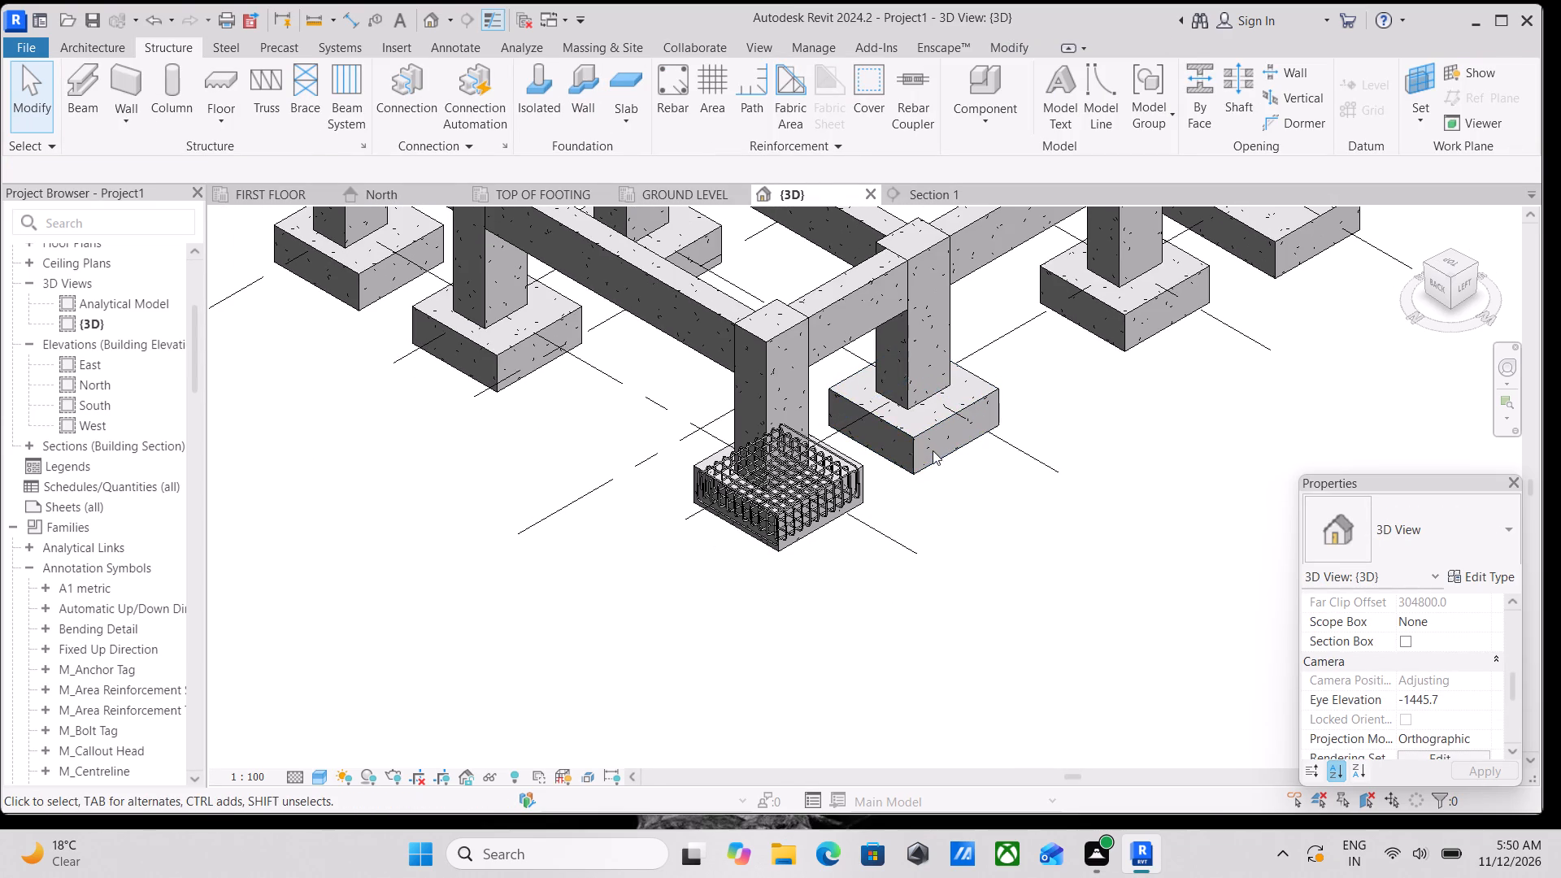
{"action": "middle_click_drag", "start_coordinate": [971, 439], "coordinate": [1098, 372], "text": "shift"}
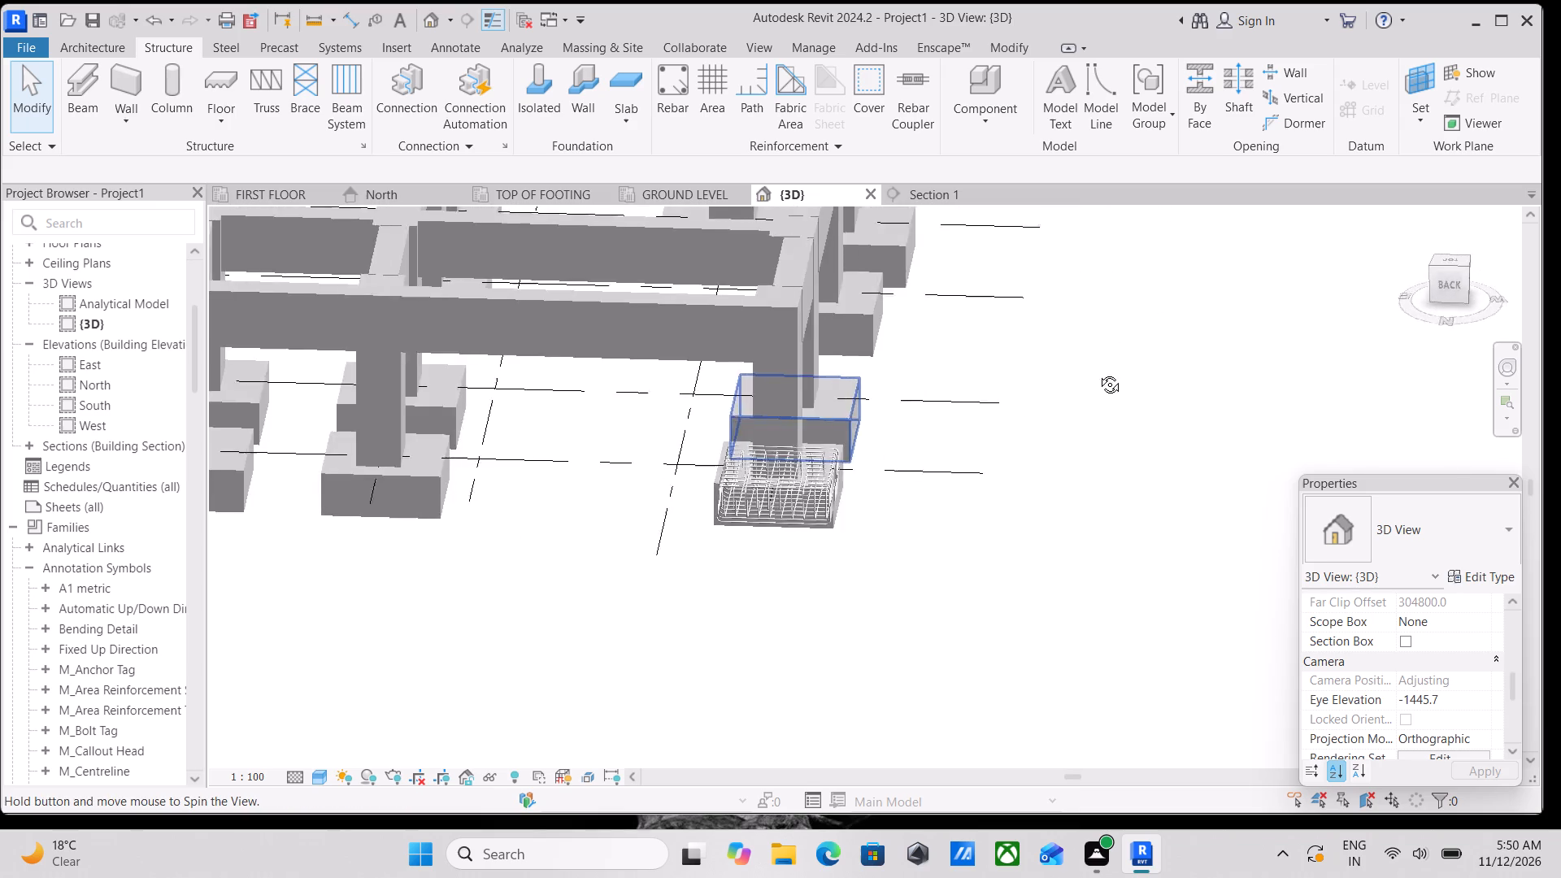
{"action": "middle_click_drag", "start_coordinate": [1098, 372], "coordinate": [866, 445], "text": "shift"}
Review the footing's bar layout and the column above it in Section 1 against the {3D} view.
{"action": "left_click", "coordinate": [951, 197]}
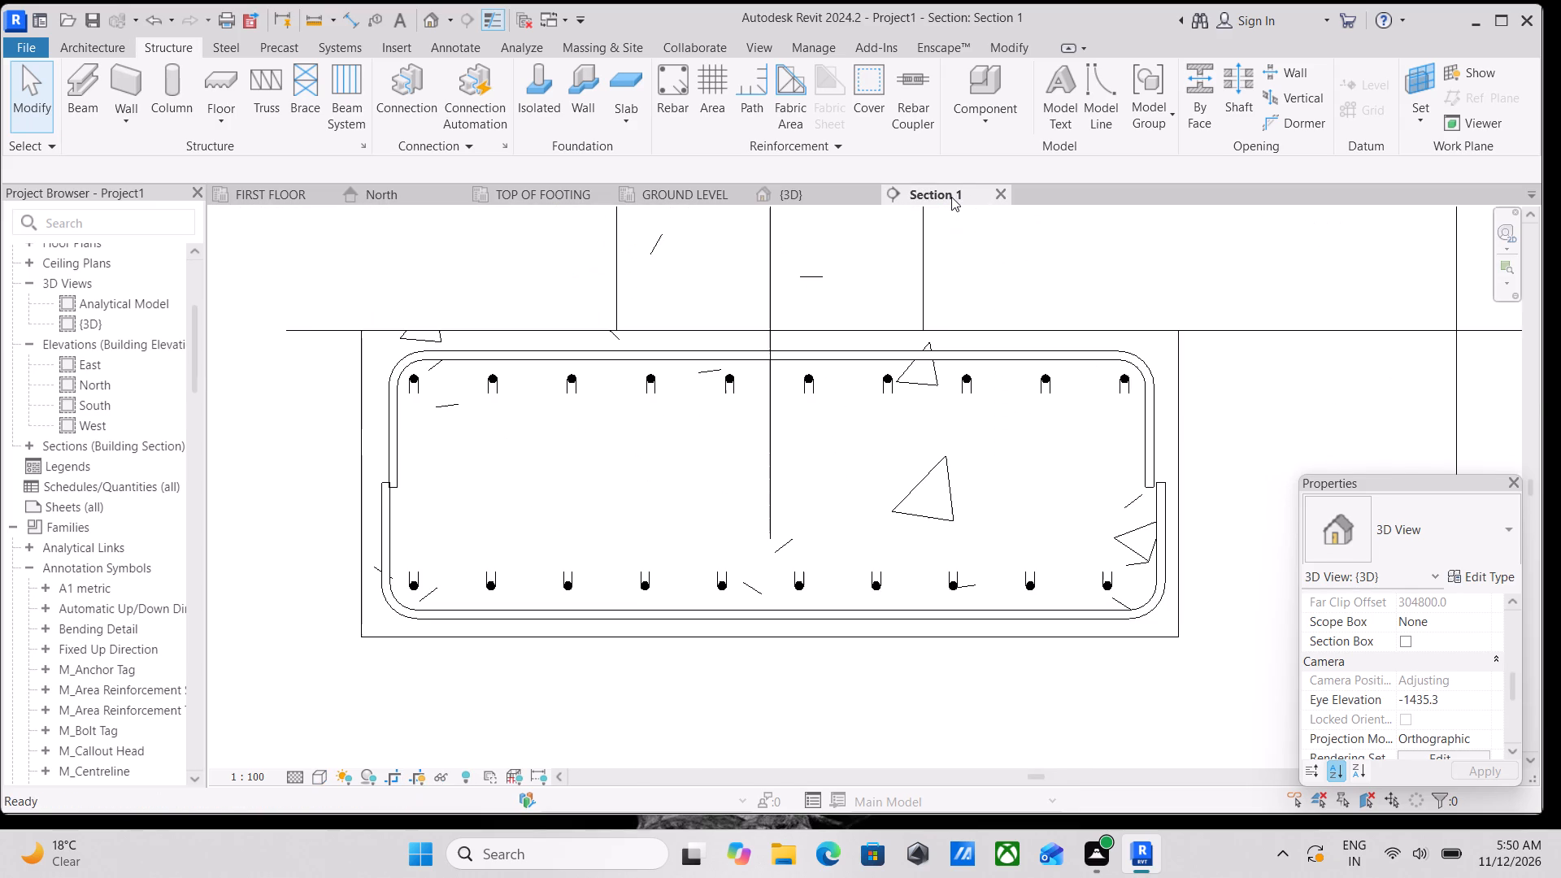
{"action": "scroll", "coordinate": [772, 371], "scroll_direction": "up", "scroll_amount": 3}
{"action": "scroll", "coordinate": [871, 444], "scroll_direction": "down", "scroll_amount": 6}
{"action": "middle_click_drag", "start_coordinate": [874, 444], "coordinate": [895, 538]}
{"action": "middle_click_drag", "start_coordinate": [871, 476], "coordinate": [890, 611]}
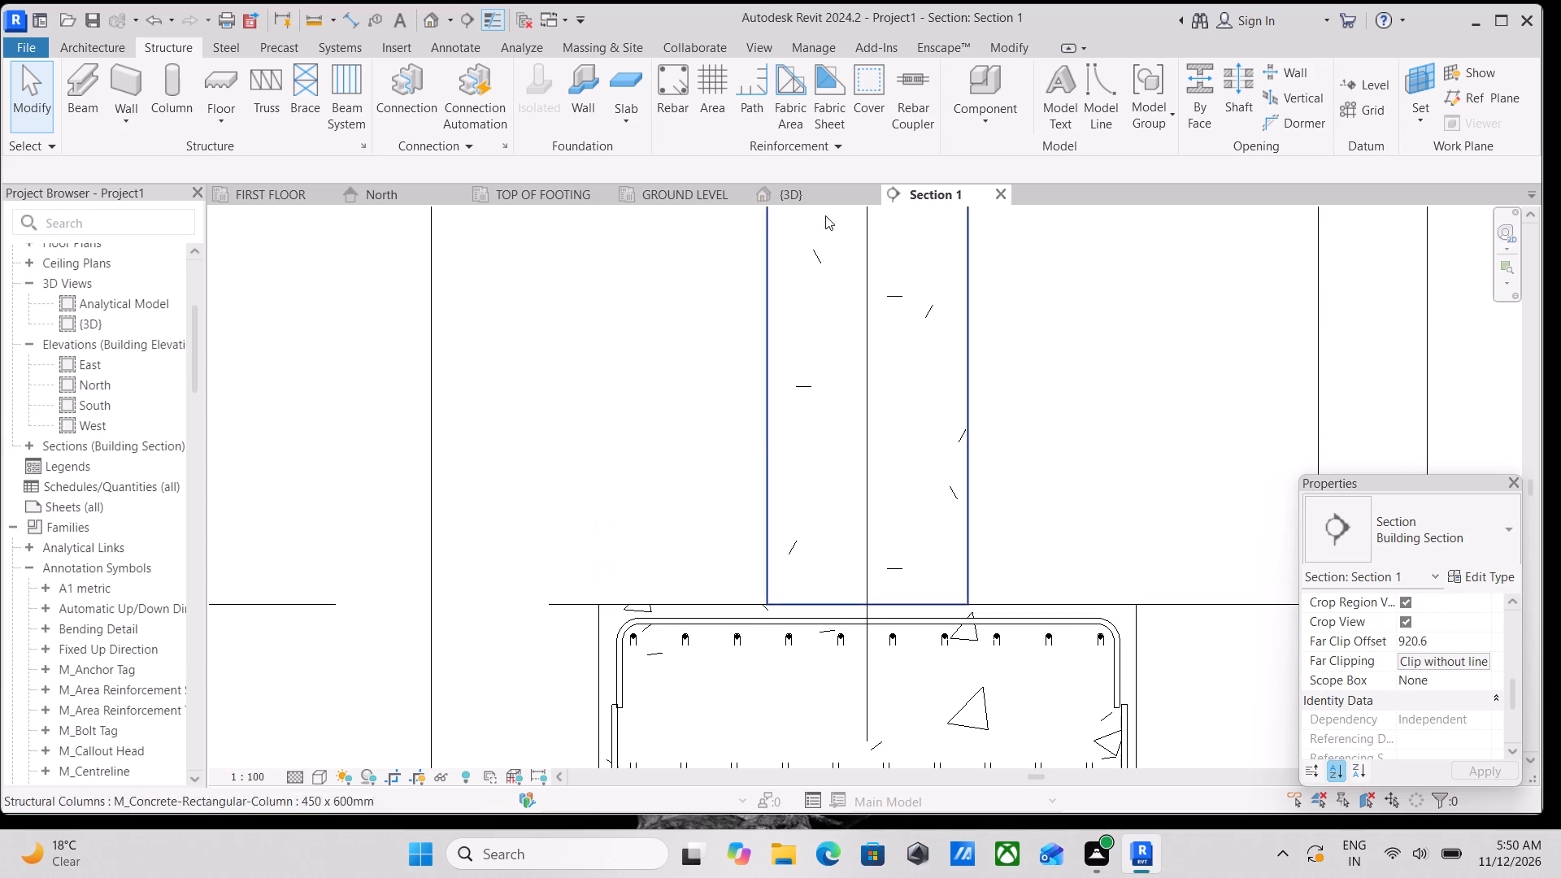
{"action": "scroll", "coordinate": [771, 209], "scroll_direction": "down", "scroll_amount": 3}
{"action": "middle_click_drag", "start_coordinate": [776, 213], "coordinate": [828, 261]}
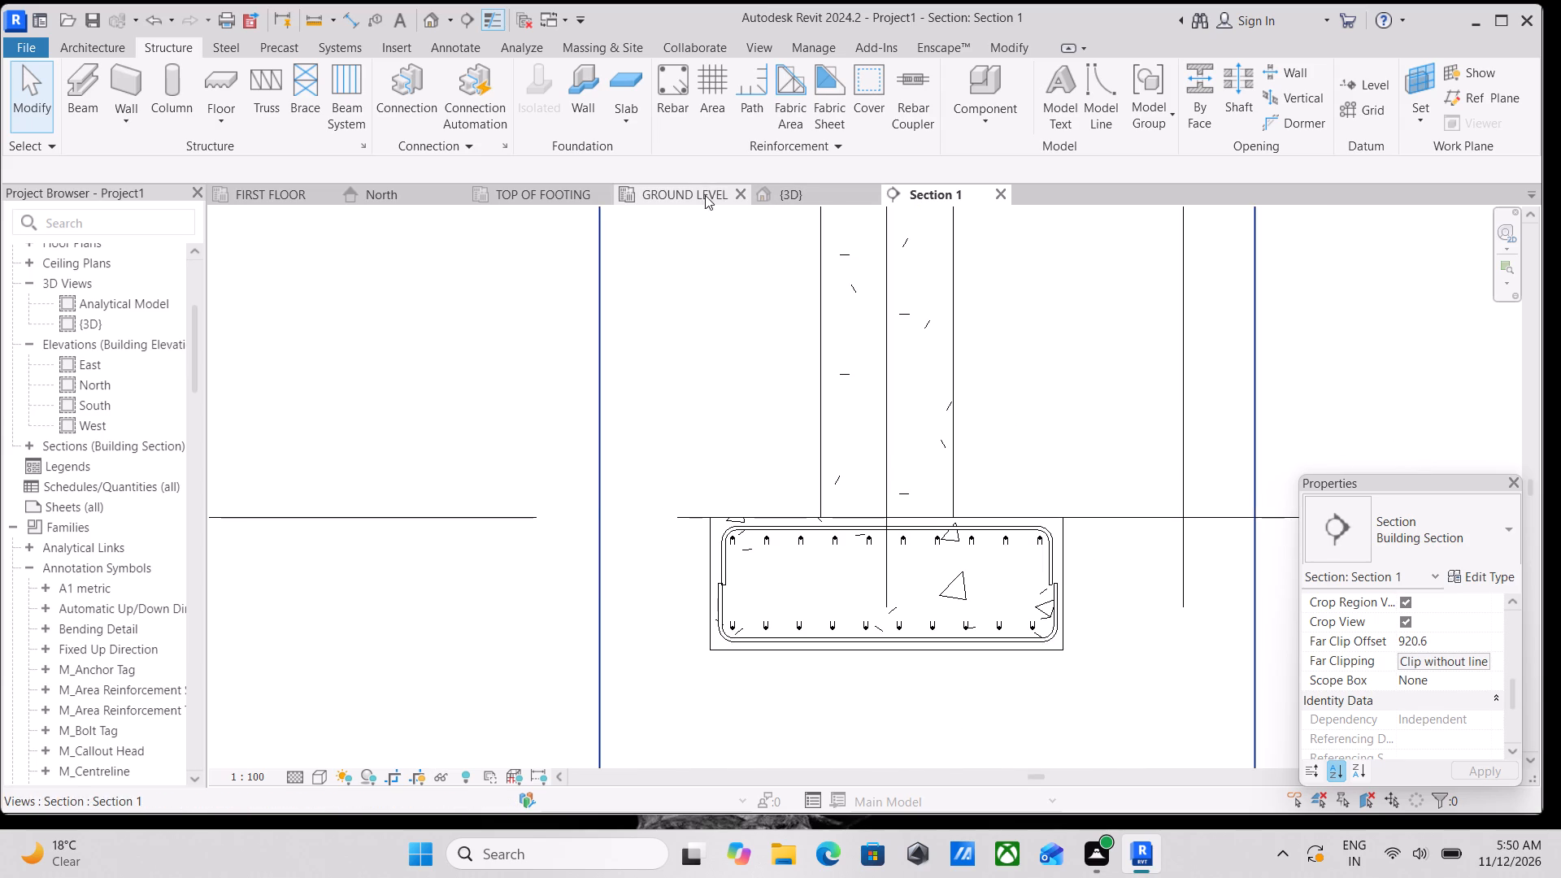
{"action": "left_click", "coordinate": [705, 191]}
{"action": "left_click", "coordinate": [807, 202]}
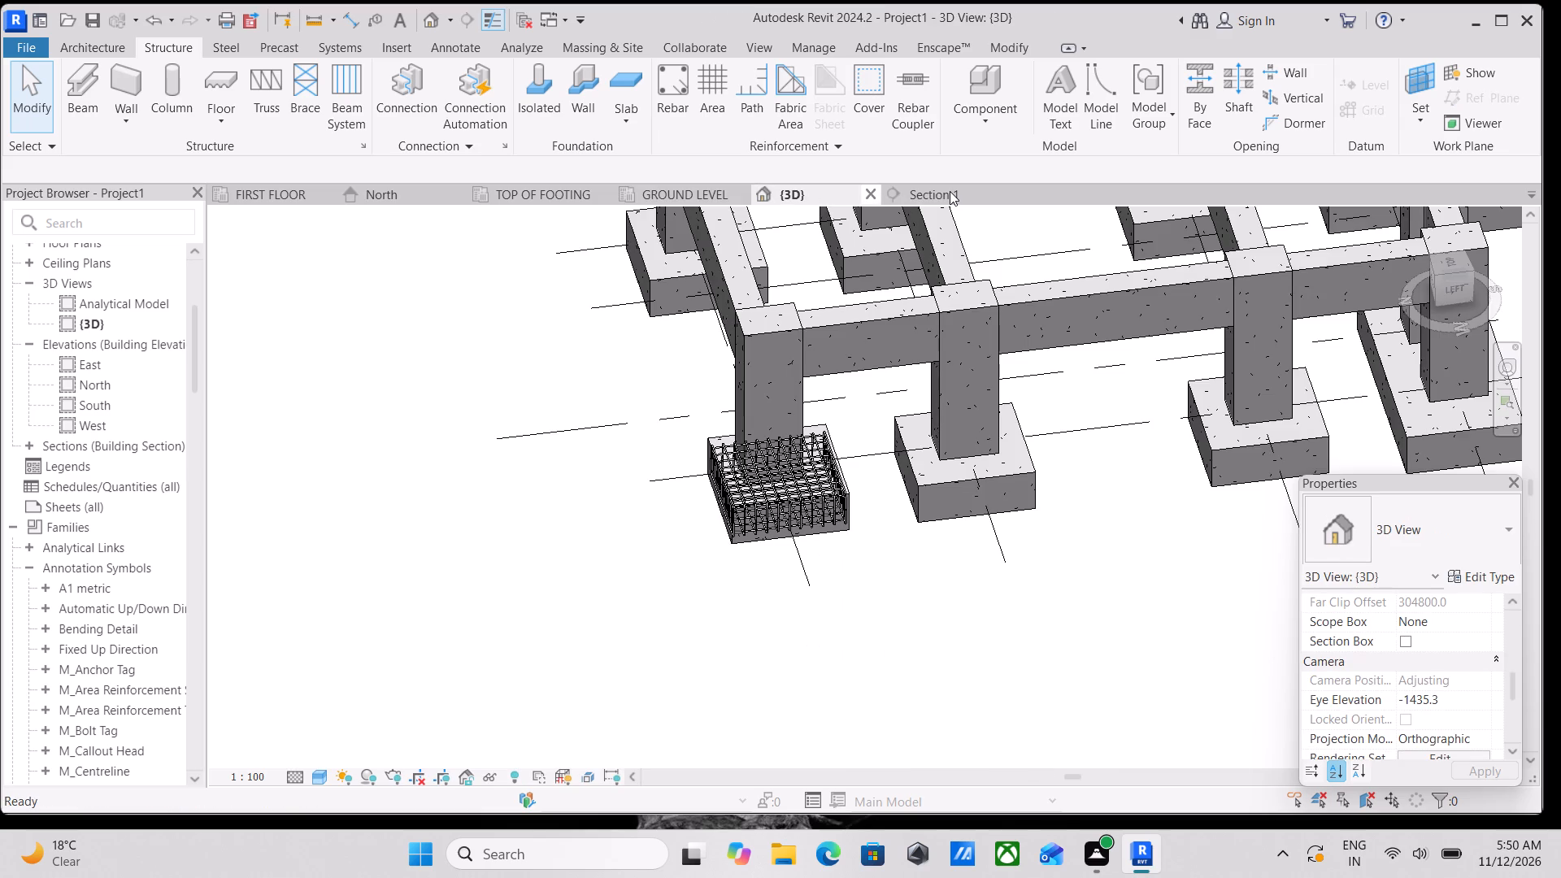
{"action": "left_click", "coordinate": [950, 191]}
{"action": "scroll", "coordinate": [959, 334], "scroll_direction": "down", "scroll_amount": 3}
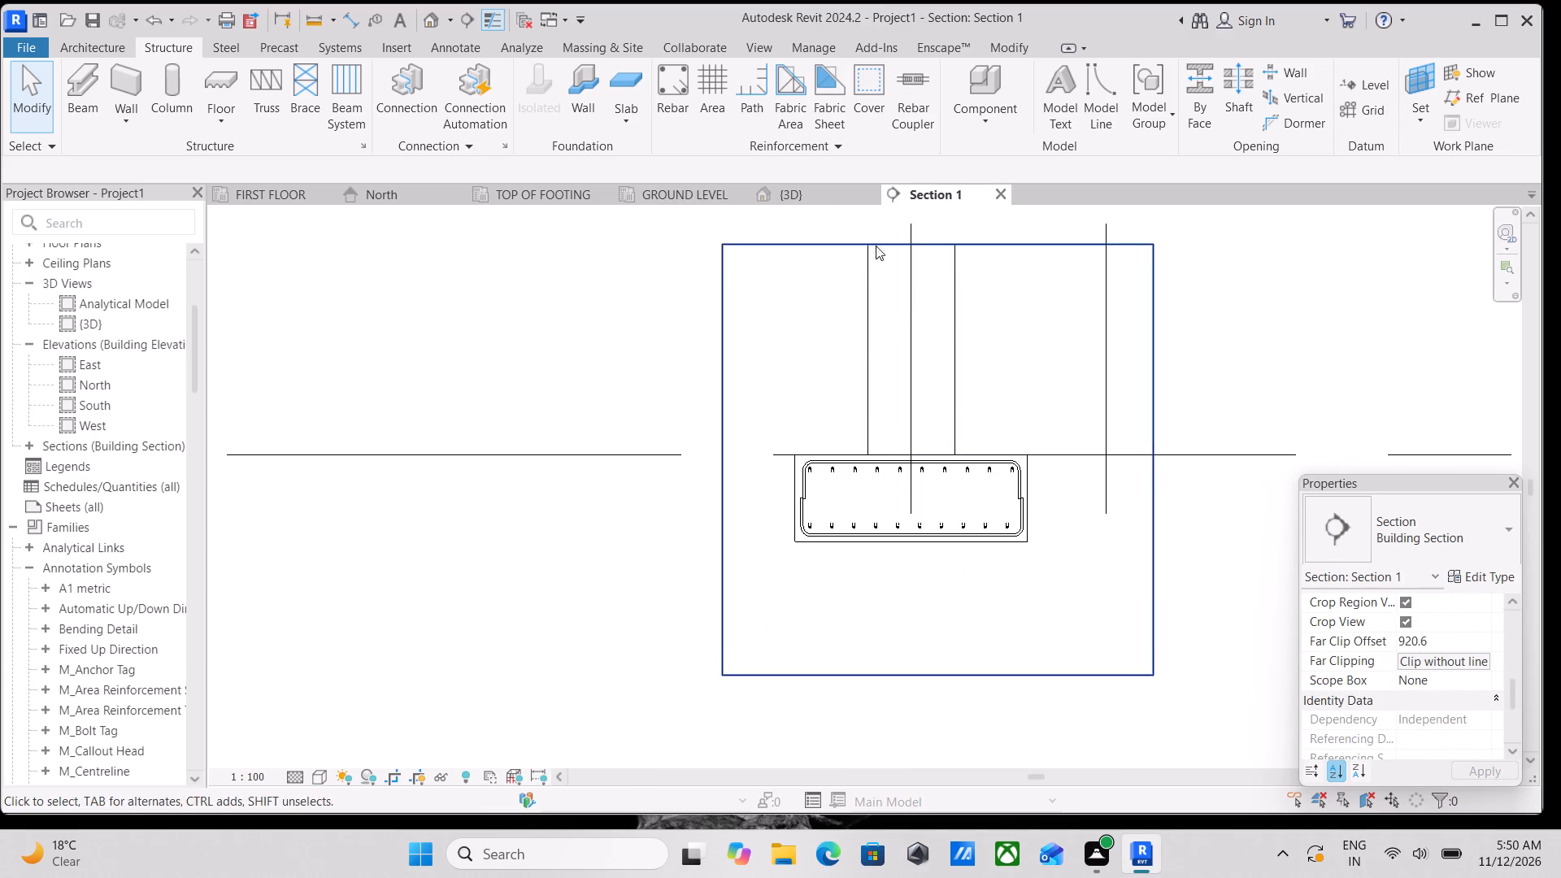
{"action": "left_click", "coordinate": [794, 192]}
Examine the TOP OF FOOTING plan against its underlying image, following the footings along grids A to D.
{"action": "left_click", "coordinate": [651, 186]}
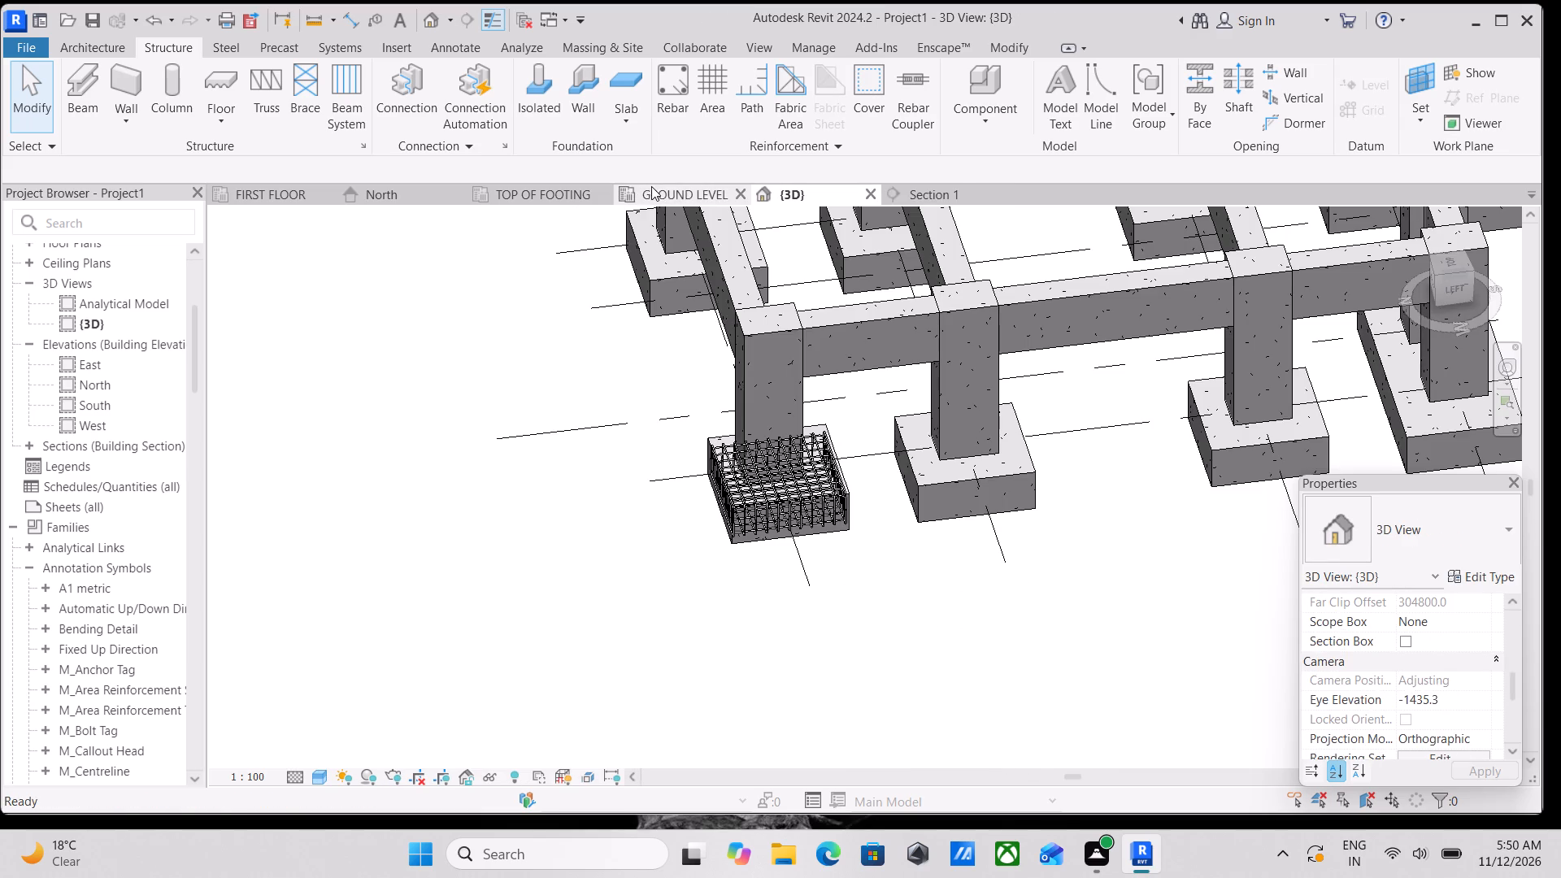
{"action": "left_click", "coordinate": [528, 196]}
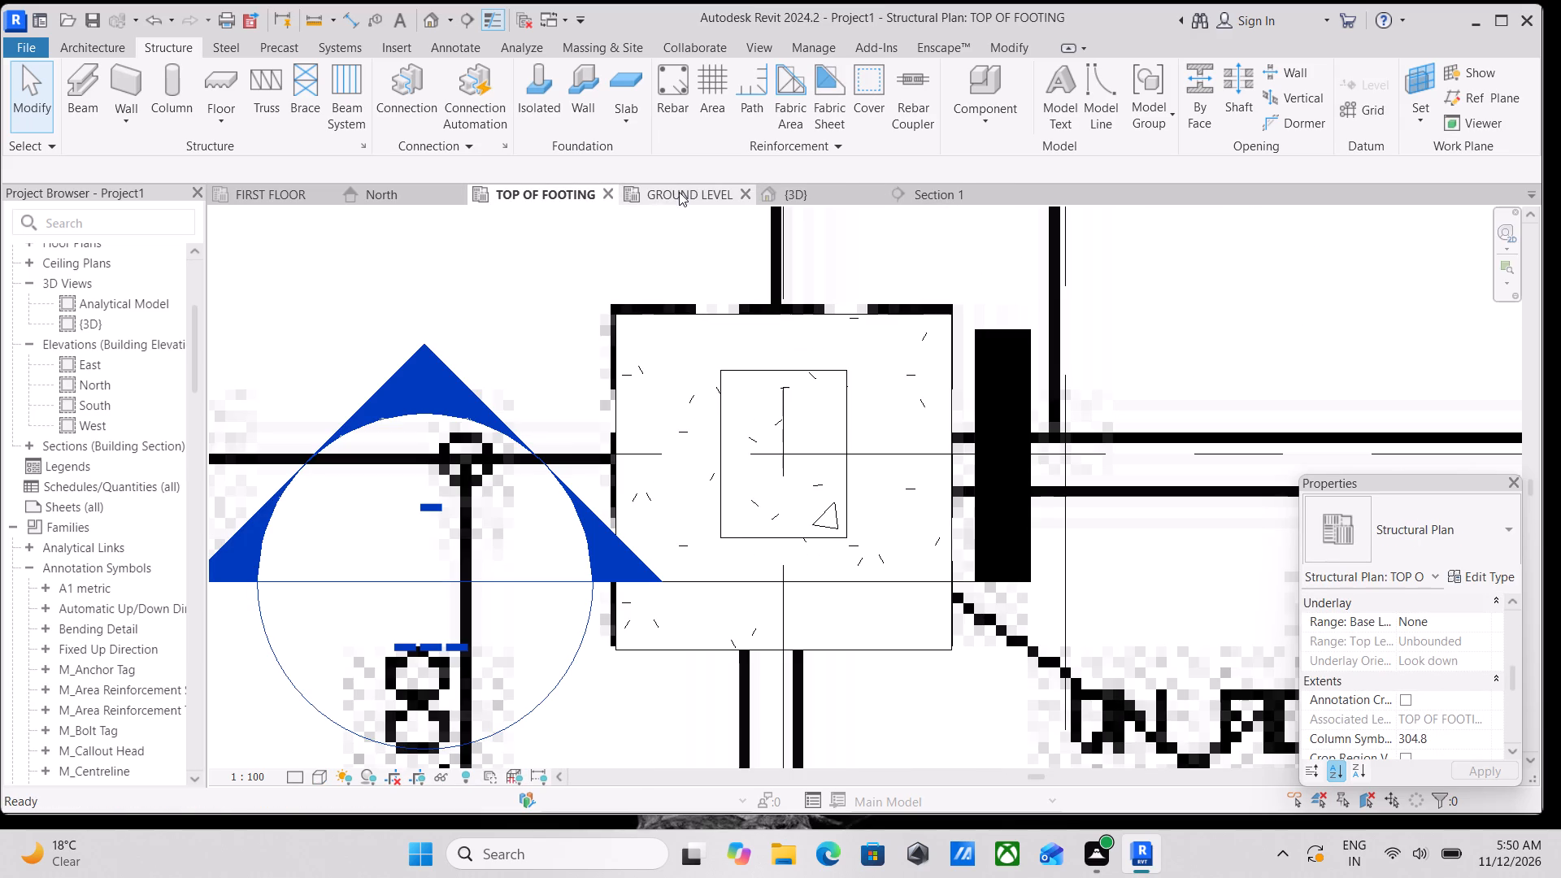
{"action": "left_click", "coordinate": [680, 192]}
{"action": "scroll", "coordinate": [990, 362], "scroll_direction": "up", "scroll_amount": 3}
{"action": "scroll", "coordinate": [837, 345], "scroll_direction": "up", "scroll_amount": 3}
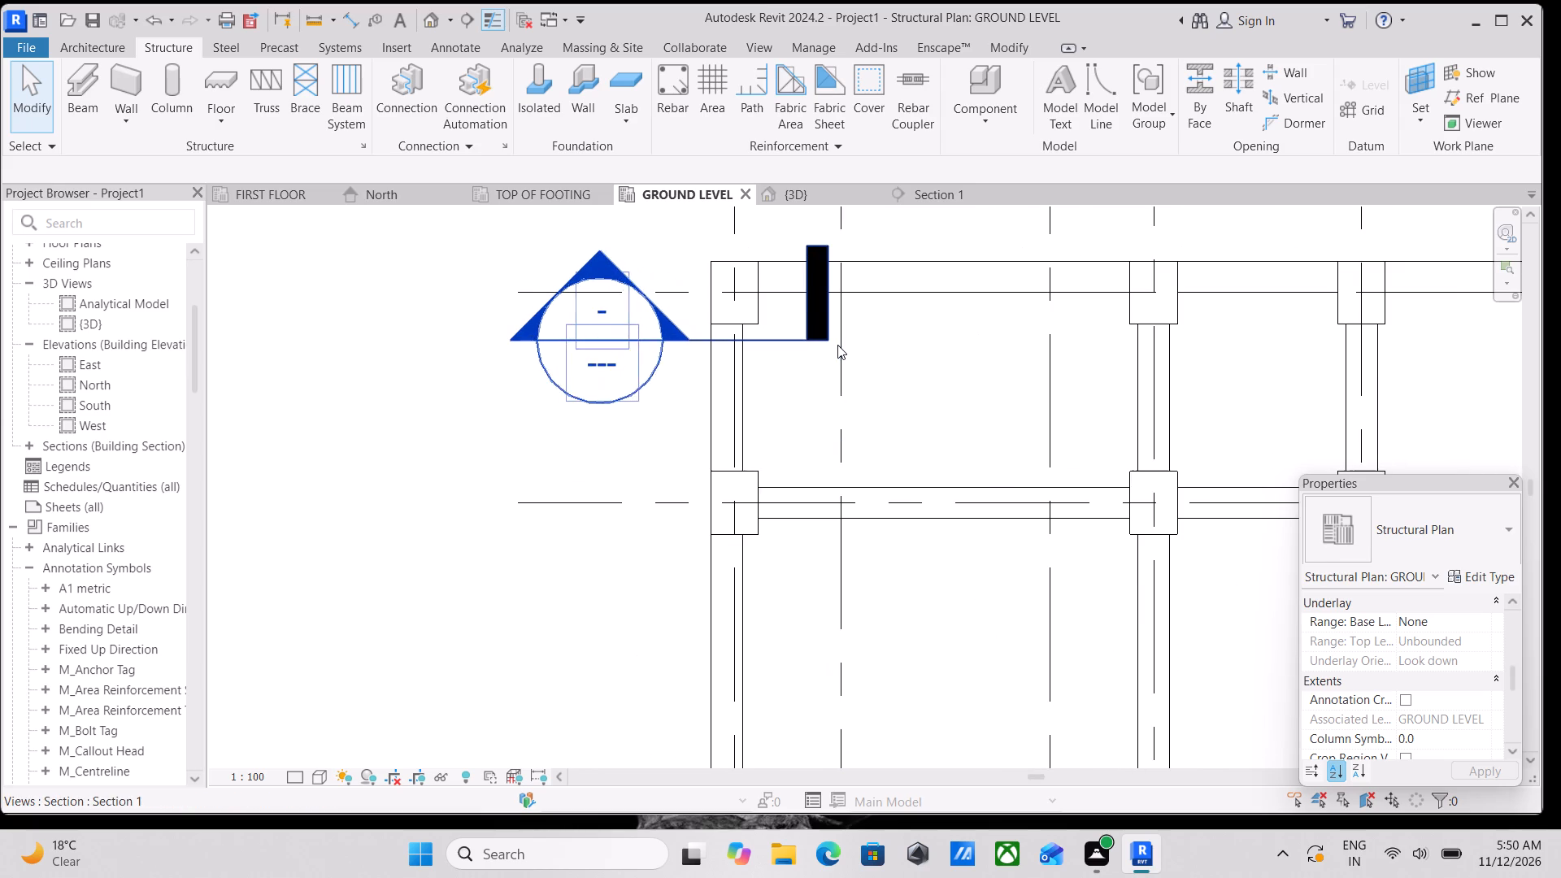
{"action": "left_click", "coordinate": [576, 192]}
{"action": "scroll", "coordinate": [926, 432], "scroll_direction": "down", "scroll_amount": 5}
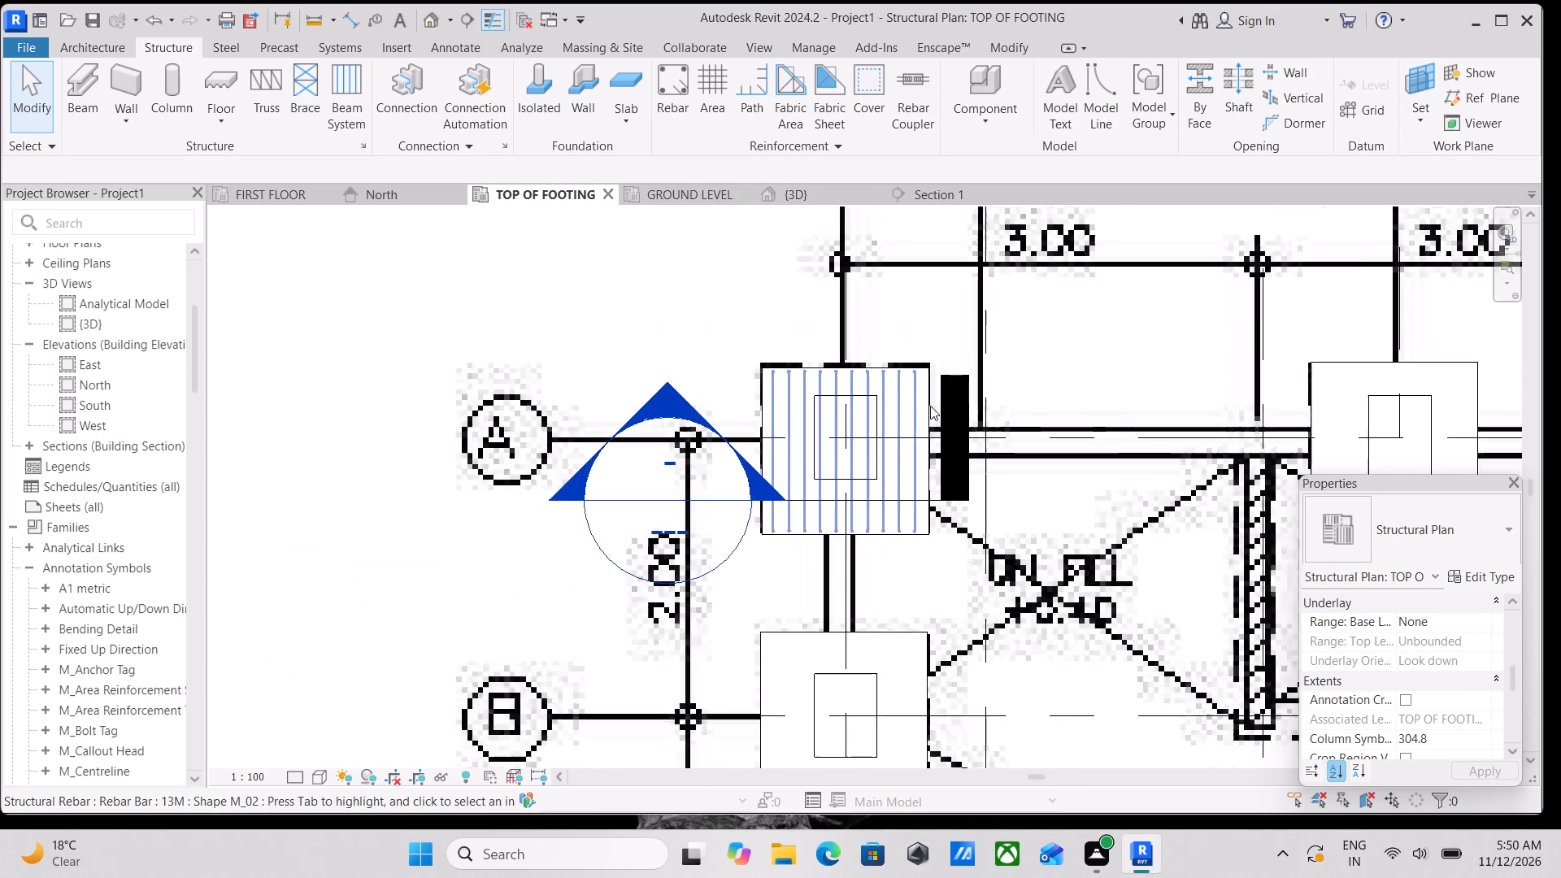
{"action": "scroll", "coordinate": [930, 406], "scroll_direction": "down", "scroll_amount": 5}
{"action": "middle_click_drag", "start_coordinate": [1004, 393], "coordinate": [902, 386]}
{"action": "scroll", "coordinate": [902, 385], "scroll_direction": "up", "scroll_amount": 1}
{"action": "scroll", "coordinate": [1075, 380], "scroll_direction": "down", "scroll_amount": 2}
{"action": "middle_click_drag", "start_coordinate": [1075, 380], "coordinate": [966, 363]}
{"action": "scroll", "coordinate": [965, 362], "scroll_direction": "up", "scroll_amount": 1}
{"action": "scroll", "coordinate": [1053, 367], "scroll_direction": "down", "scroll_amount": 1}
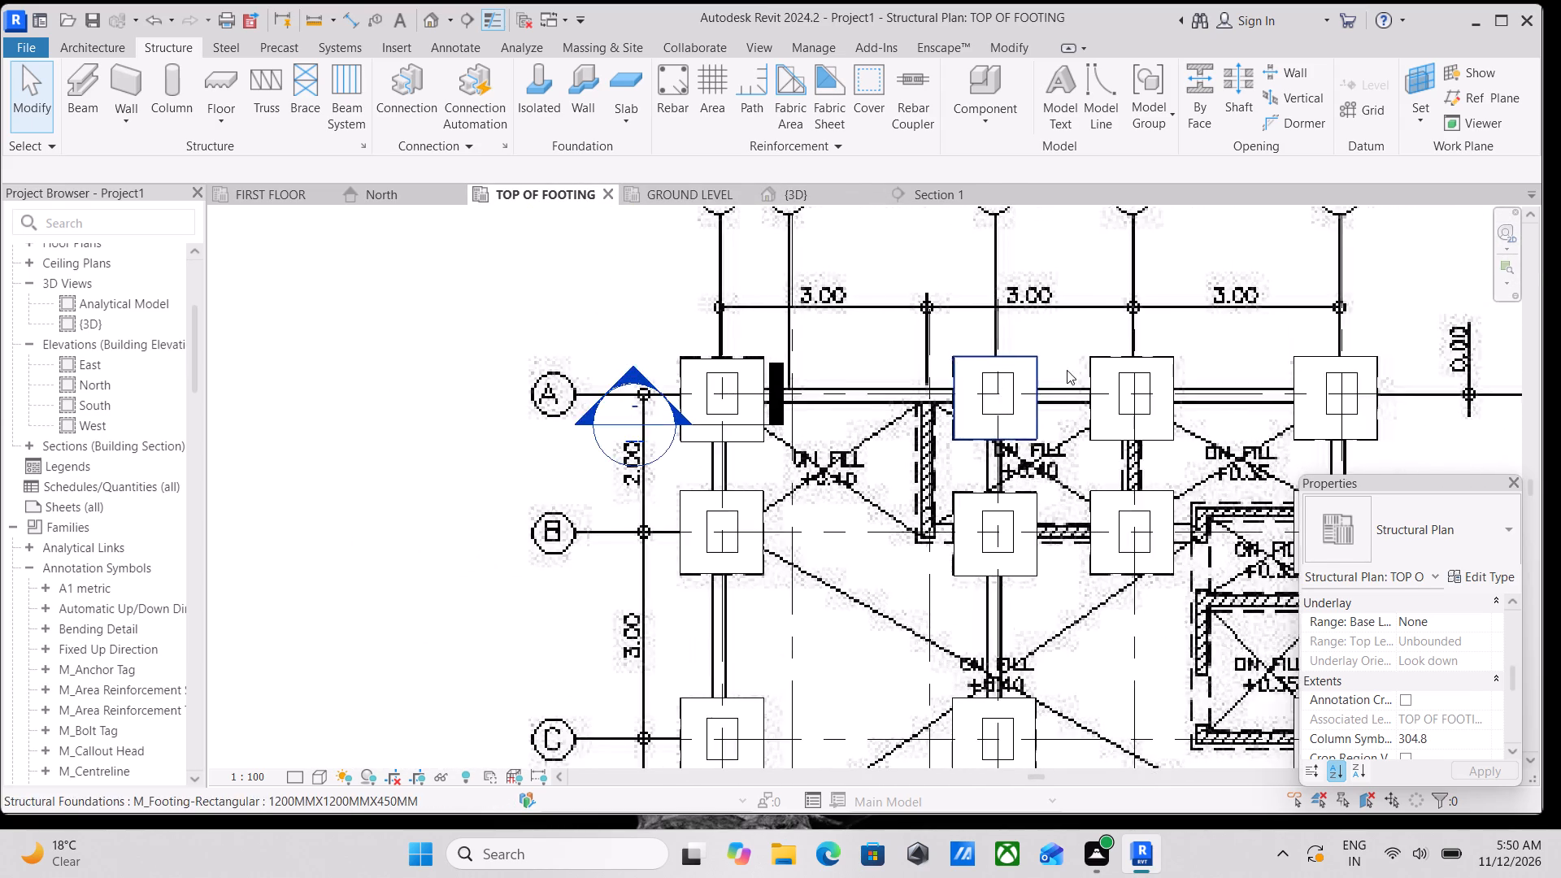
{"action": "scroll", "coordinate": [1067, 370], "scroll_direction": "down", "scroll_amount": 1}
{"action": "middle_click_drag", "start_coordinate": [1072, 372], "coordinate": [938, 349]}
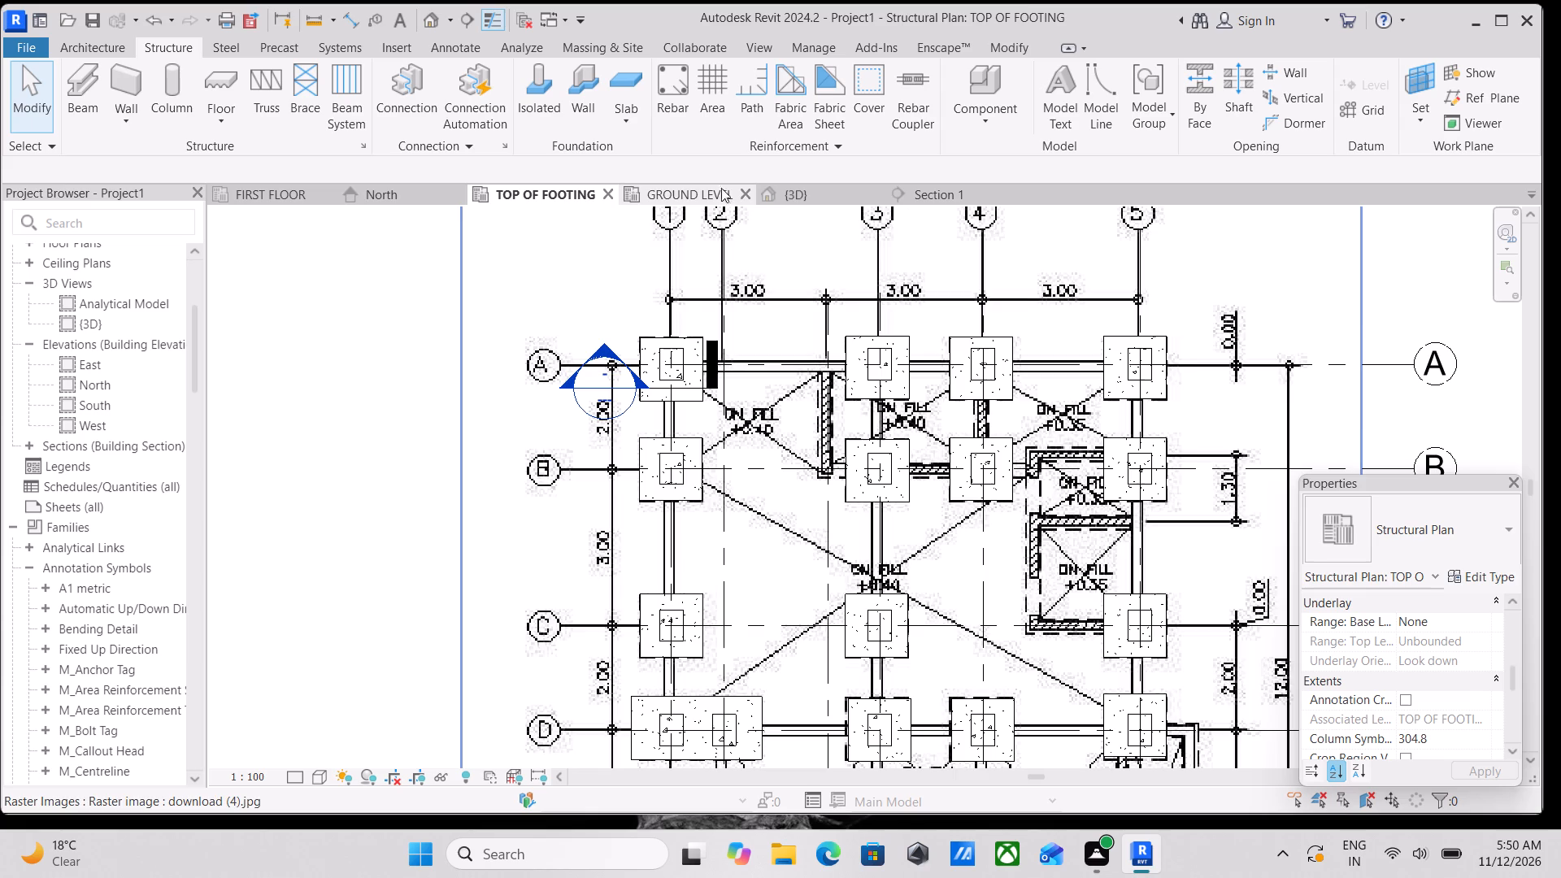
Examine the beam and column layout between the grids on the GROUND LEVEL plan.
{"action": "left_click", "coordinate": [718, 189]}
{"action": "scroll", "coordinate": [913, 327], "scroll_direction": "down", "scroll_amount": 1}
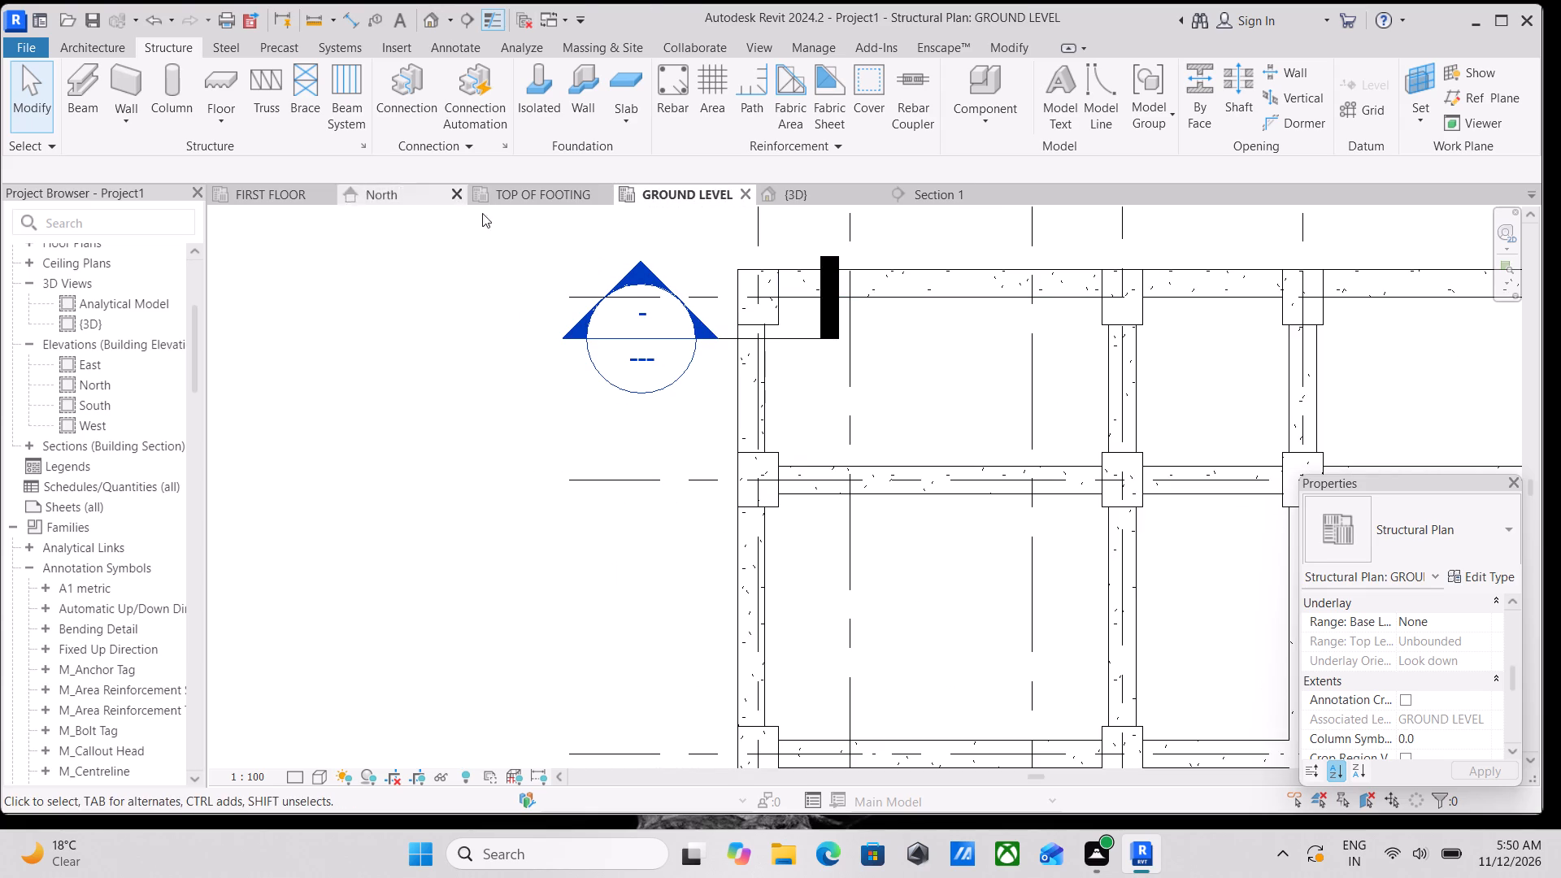
{"action": "scroll", "coordinate": [542, 254], "scroll_direction": "down", "scroll_amount": 2}
{"action": "scroll", "coordinate": [785, 406], "scroll_direction": "down", "scroll_amount": 1}
{"action": "middle_click_drag", "start_coordinate": [779, 405], "coordinate": [502, 347]}
{"action": "scroll", "coordinate": [780, 419], "scroll_direction": "down", "scroll_amount": 1}
{"action": "middle_click_drag", "start_coordinate": [780, 419], "coordinate": [554, 380]}
{"action": "scroll", "coordinate": [554, 380], "scroll_direction": "up", "scroll_amount": 1}
{"action": "scroll", "coordinate": [592, 379], "scroll_direction": "down", "scroll_amount": 1}
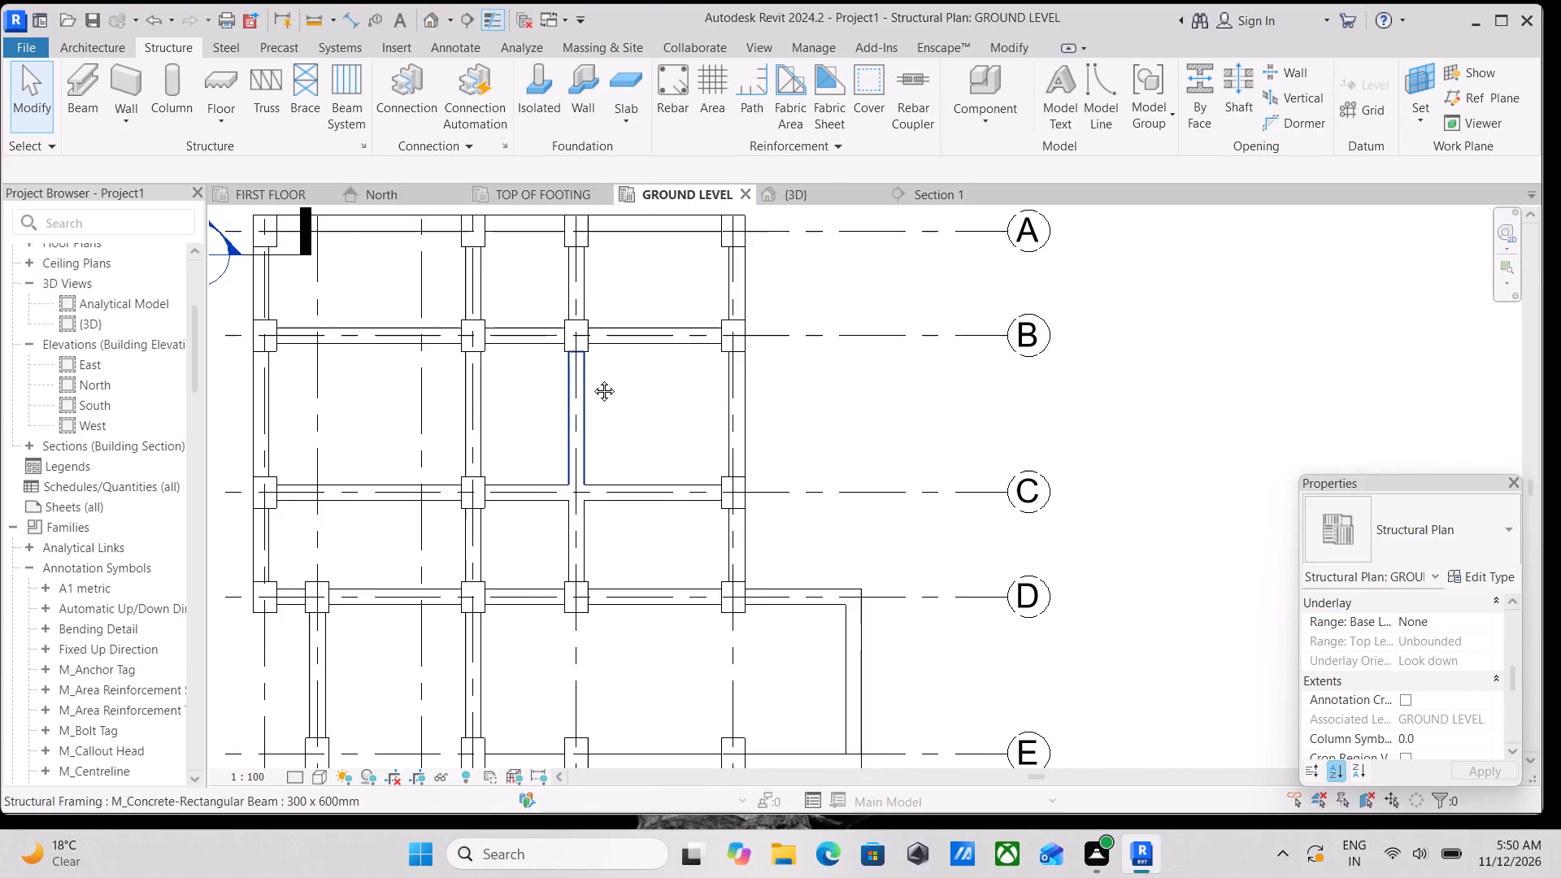
{"action": "middle_click_drag", "start_coordinate": [592, 379], "coordinate": [704, 397]}
{"action": "middle_click_drag", "start_coordinate": [546, 370], "coordinate": [608, 372]}
{"action": "scroll", "coordinate": [477, 259], "scroll_direction": "up", "scroll_amount": 2}
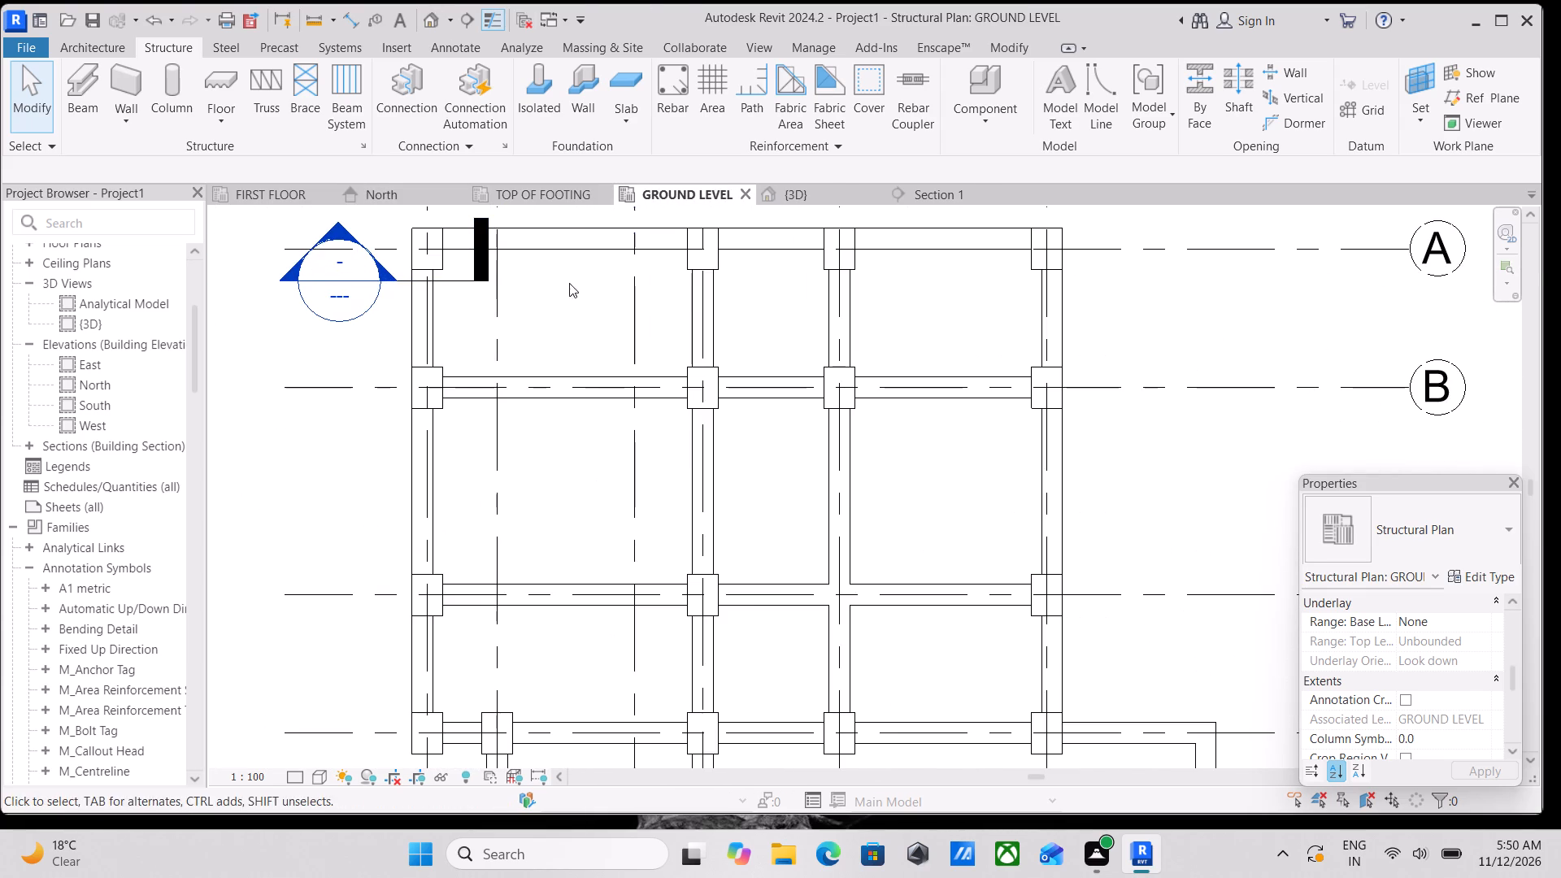
{"action": "middle_click_drag", "start_coordinate": [638, 280], "coordinate": [608, 283]}
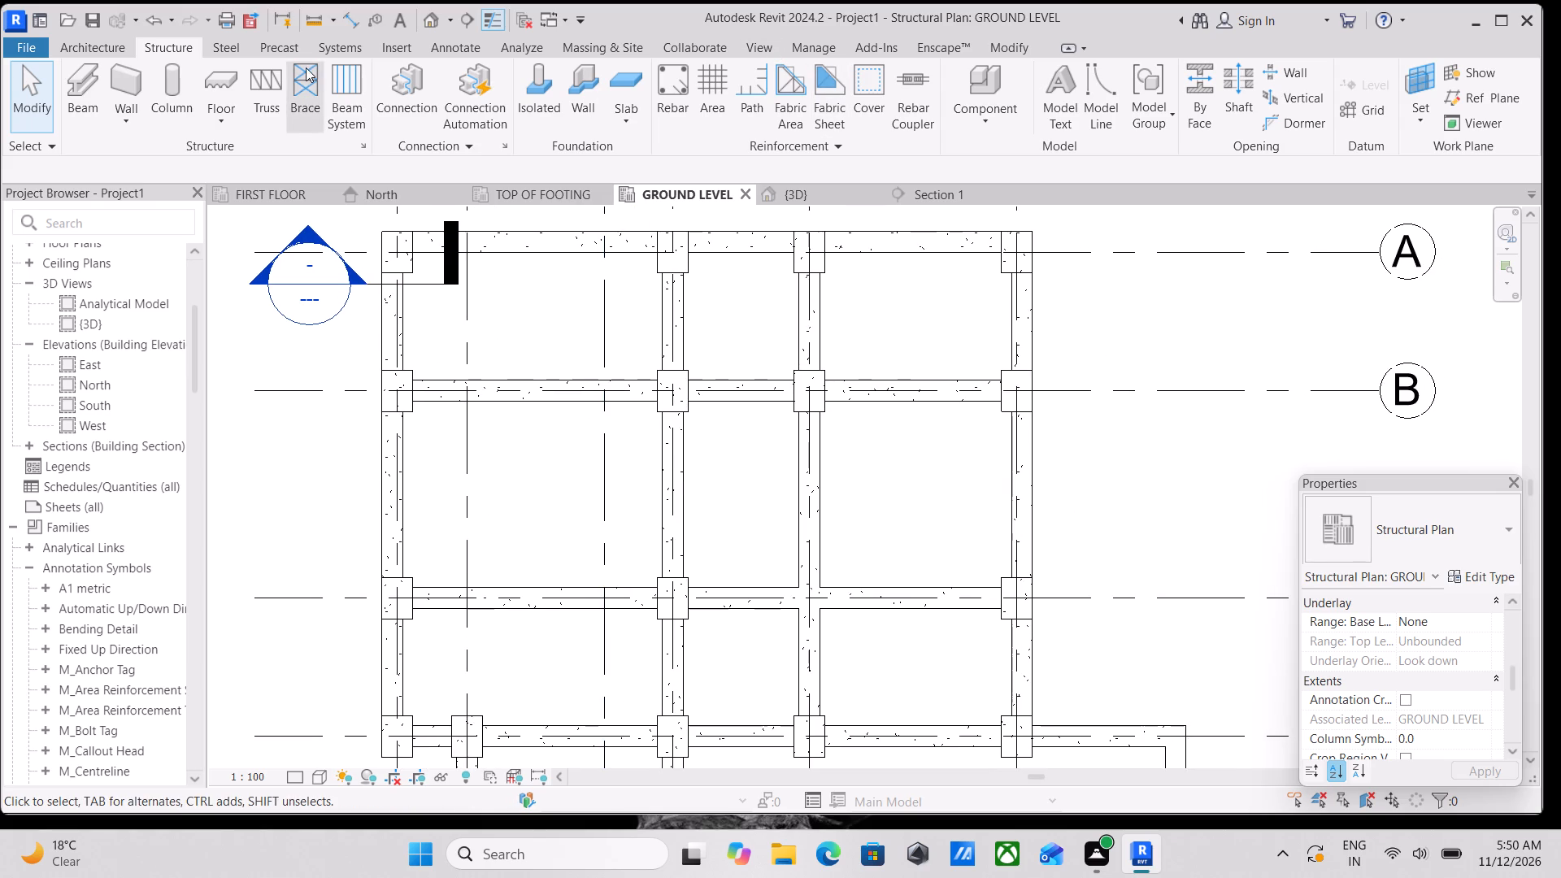
Start a Generic 300mm structural floor and trace its boundary from grid A along the grid 4 columns and beam face to the grid B beam.
{"action": "left_click", "coordinate": [214, 122]}
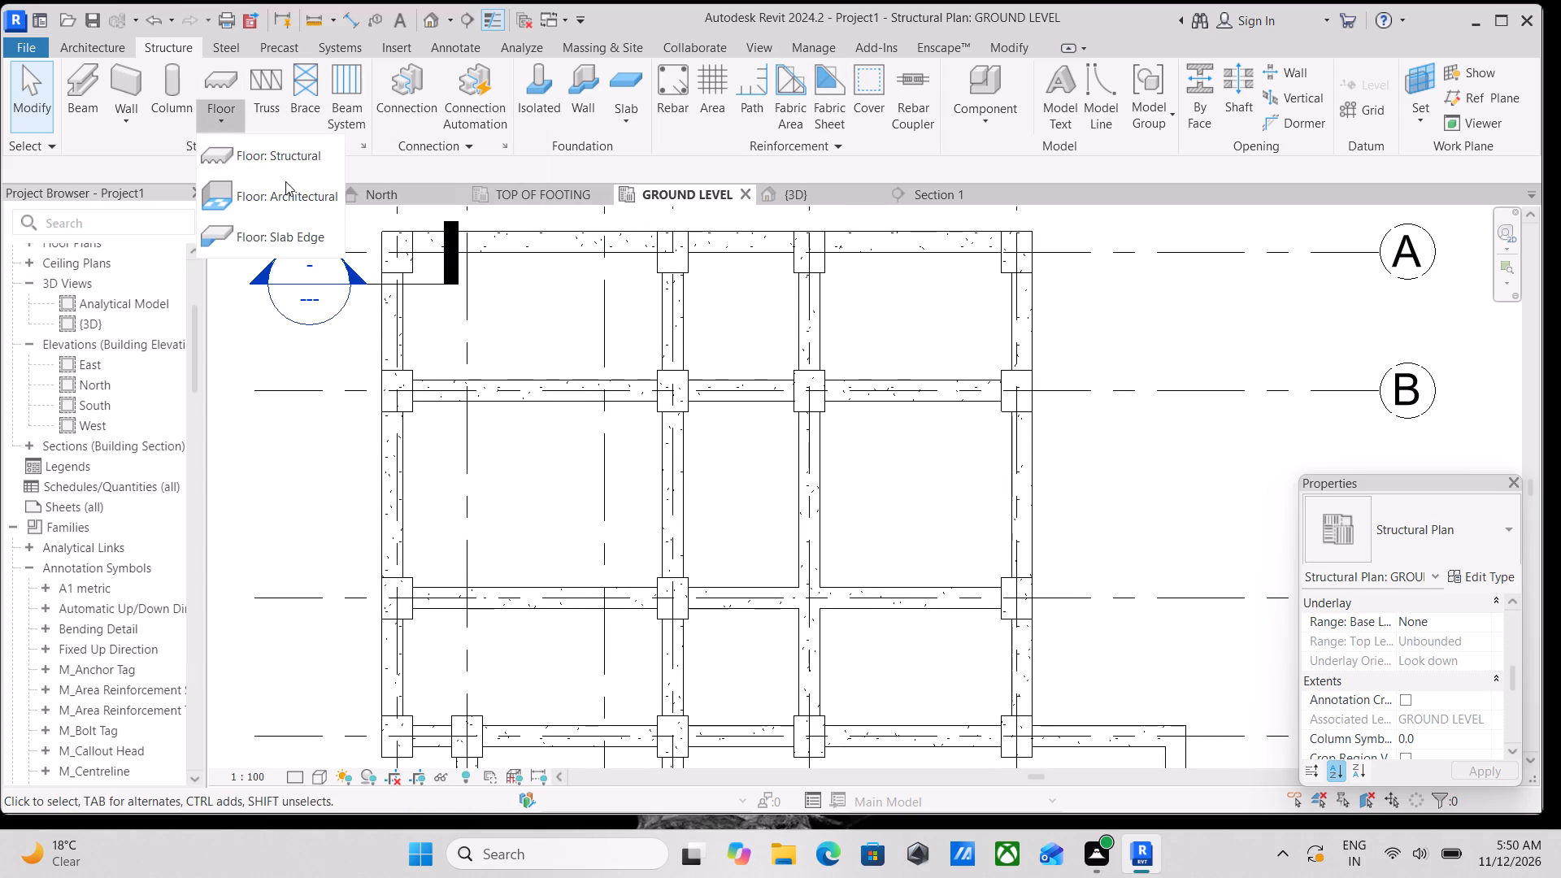
{"action": "left_click", "coordinate": [288, 163]}
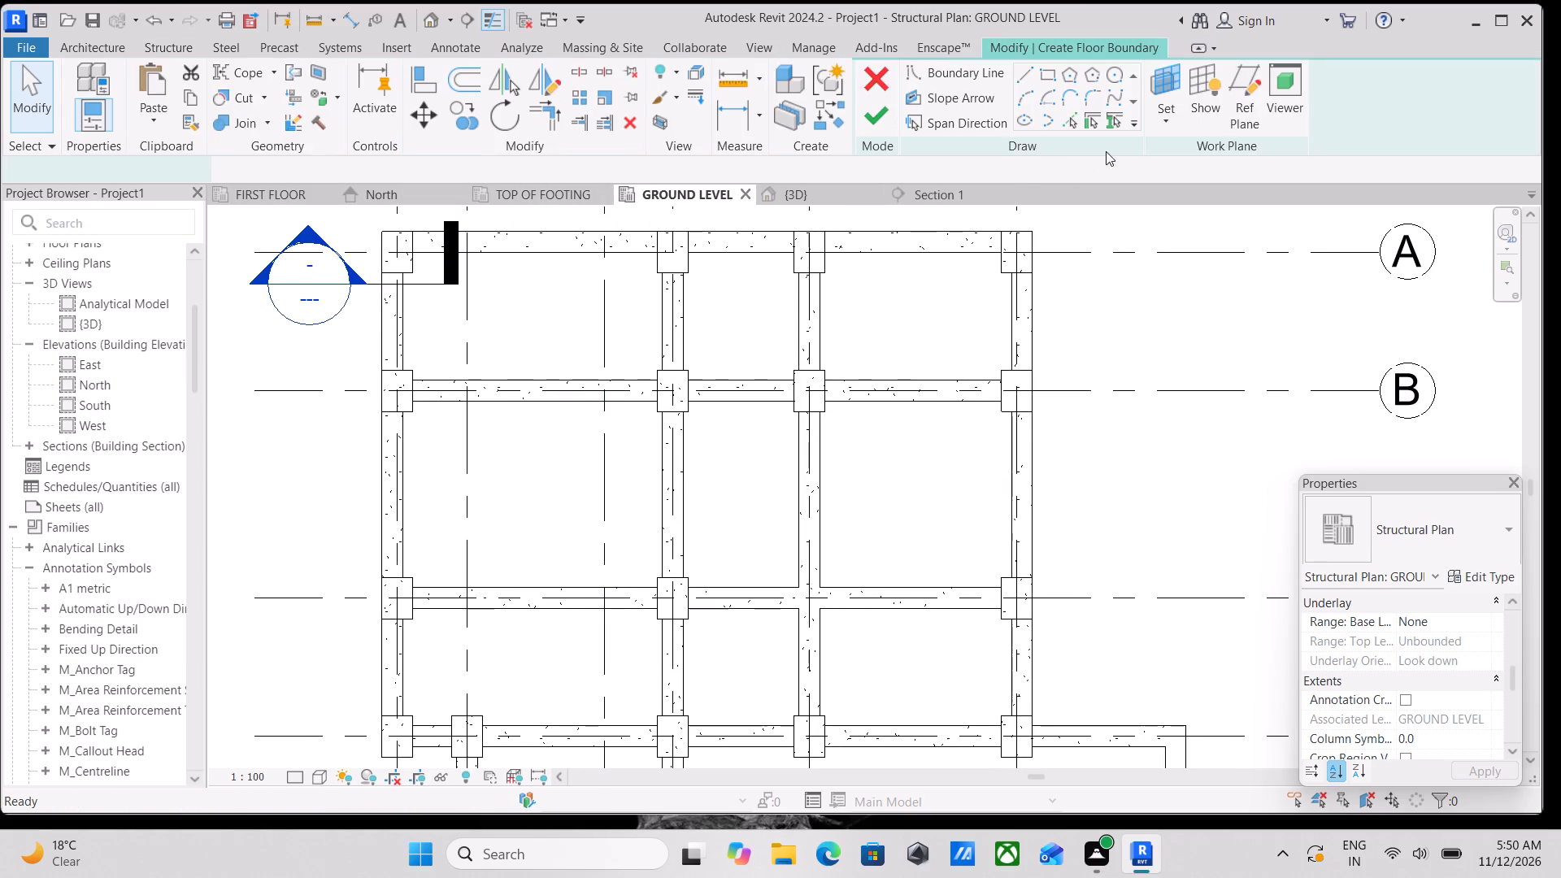
{"action": "left_click", "coordinate": [1044, 79]}
{"action": "scroll", "coordinate": [769, 362], "scroll_direction": "up", "scroll_amount": 2}
{"action": "middle_click_drag", "start_coordinate": [900, 317], "coordinate": [897, 331]}
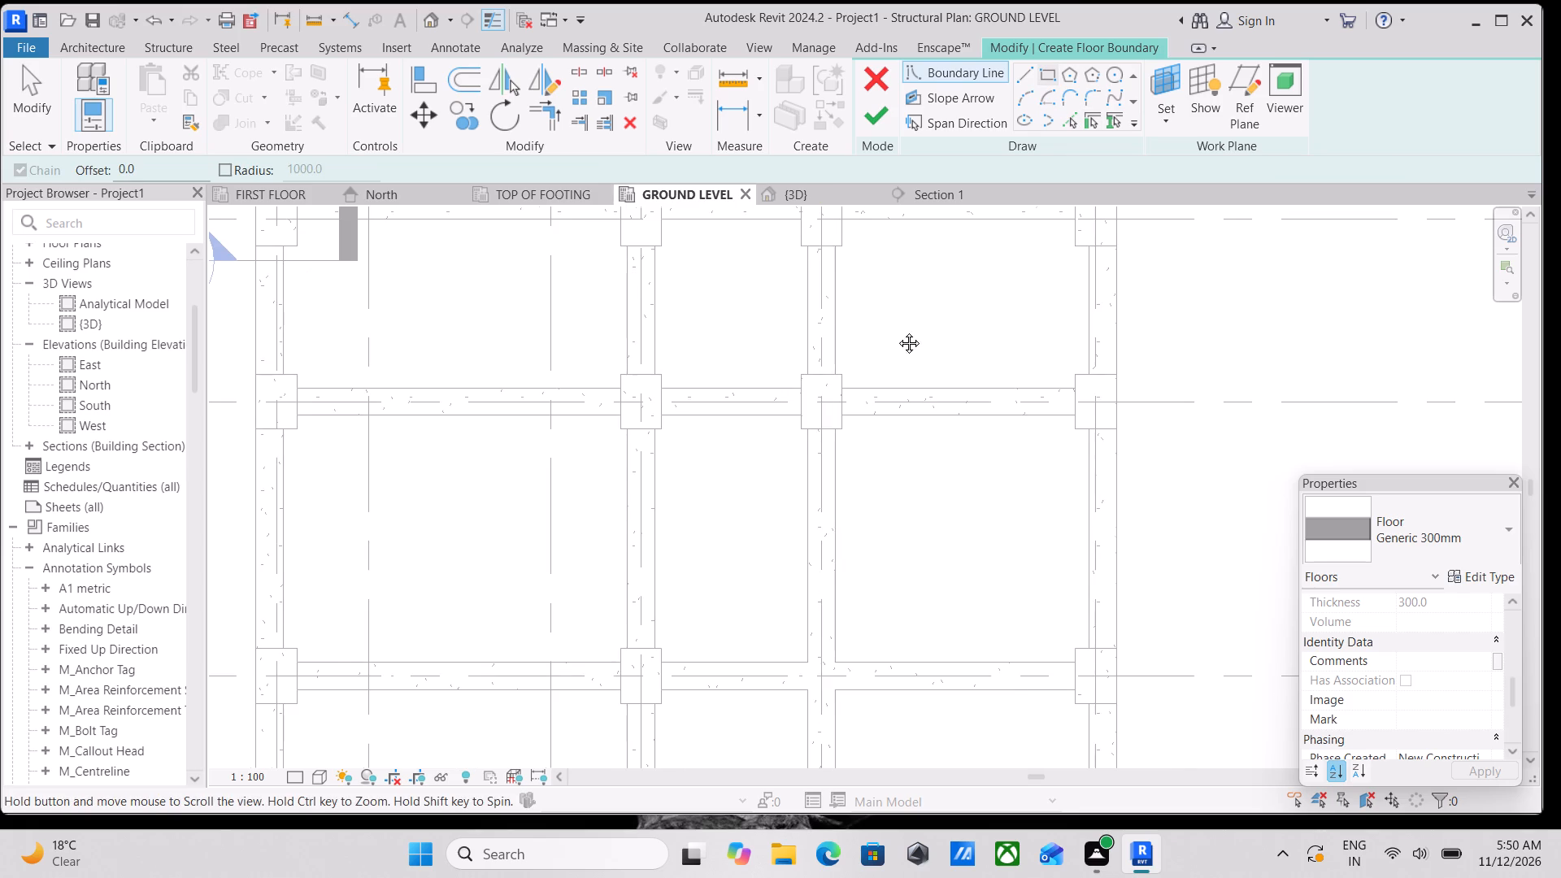
{"action": "middle_click_drag", "start_coordinate": [897, 331], "coordinate": [874, 379]}
{"action": "scroll", "coordinate": [821, 298], "scroll_direction": "up", "scroll_amount": 3}
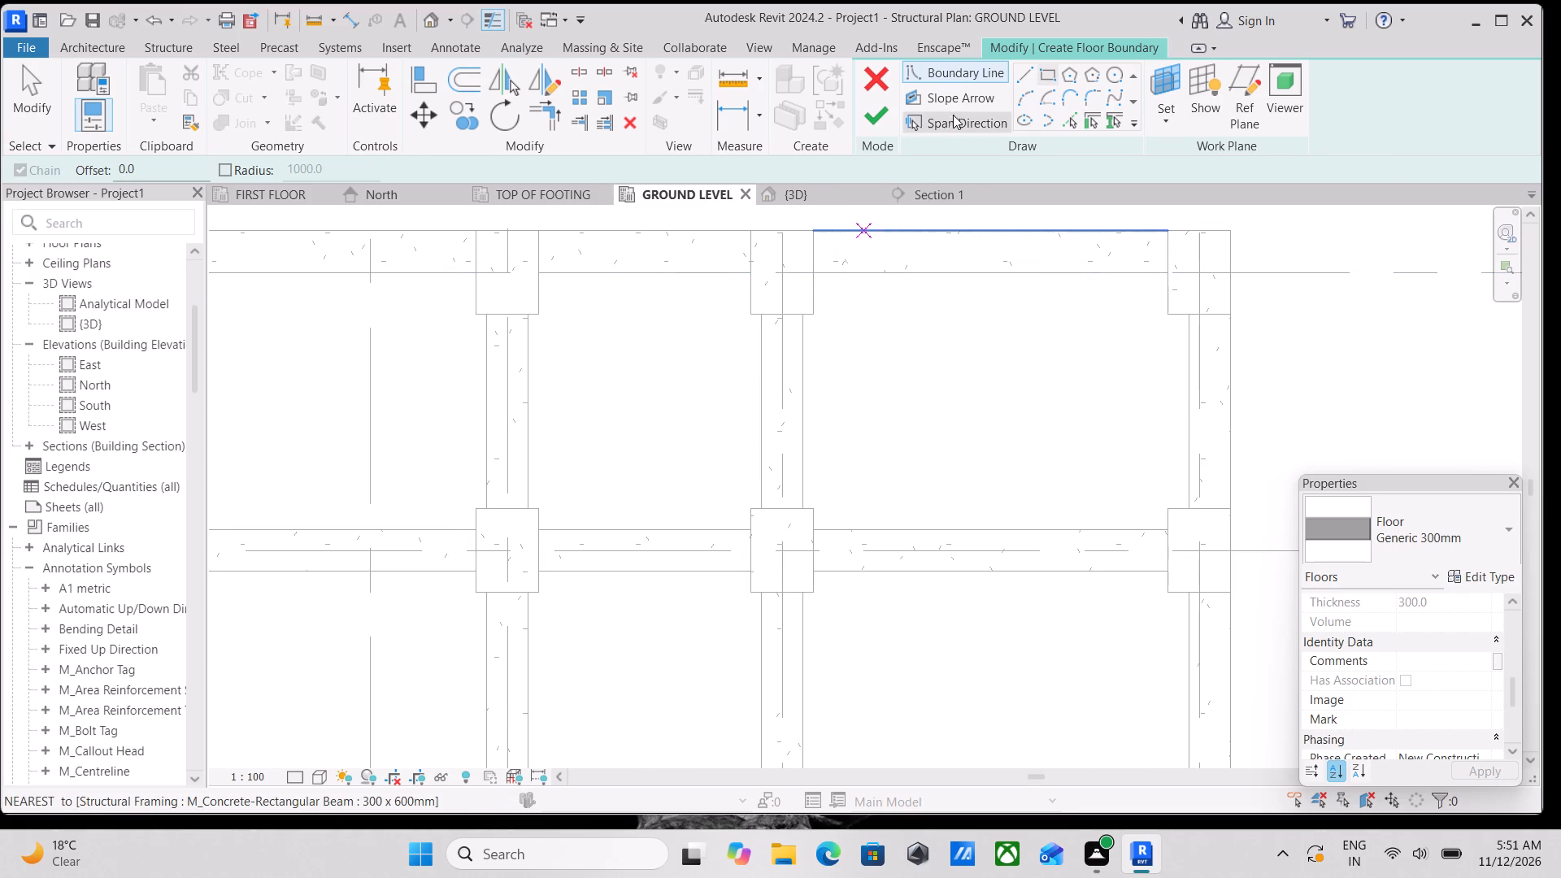
{"action": "left_click", "coordinate": [1020, 76]}
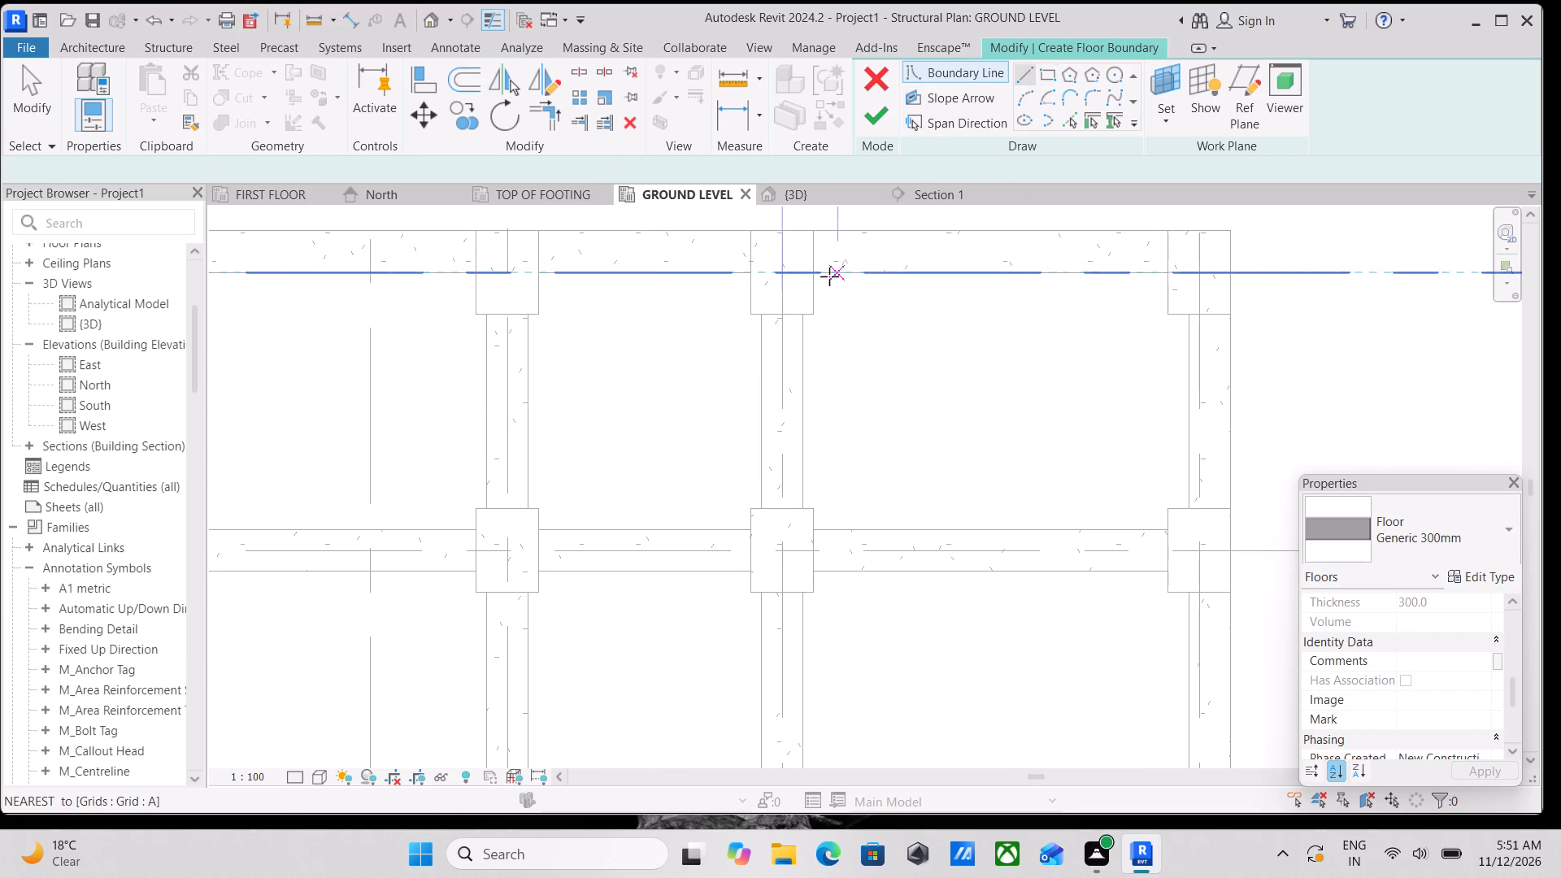
{"action": "scroll", "coordinate": [829, 276], "scroll_direction": "up", "scroll_amount": 2}
{"action": "left_click", "coordinate": [807, 272]}
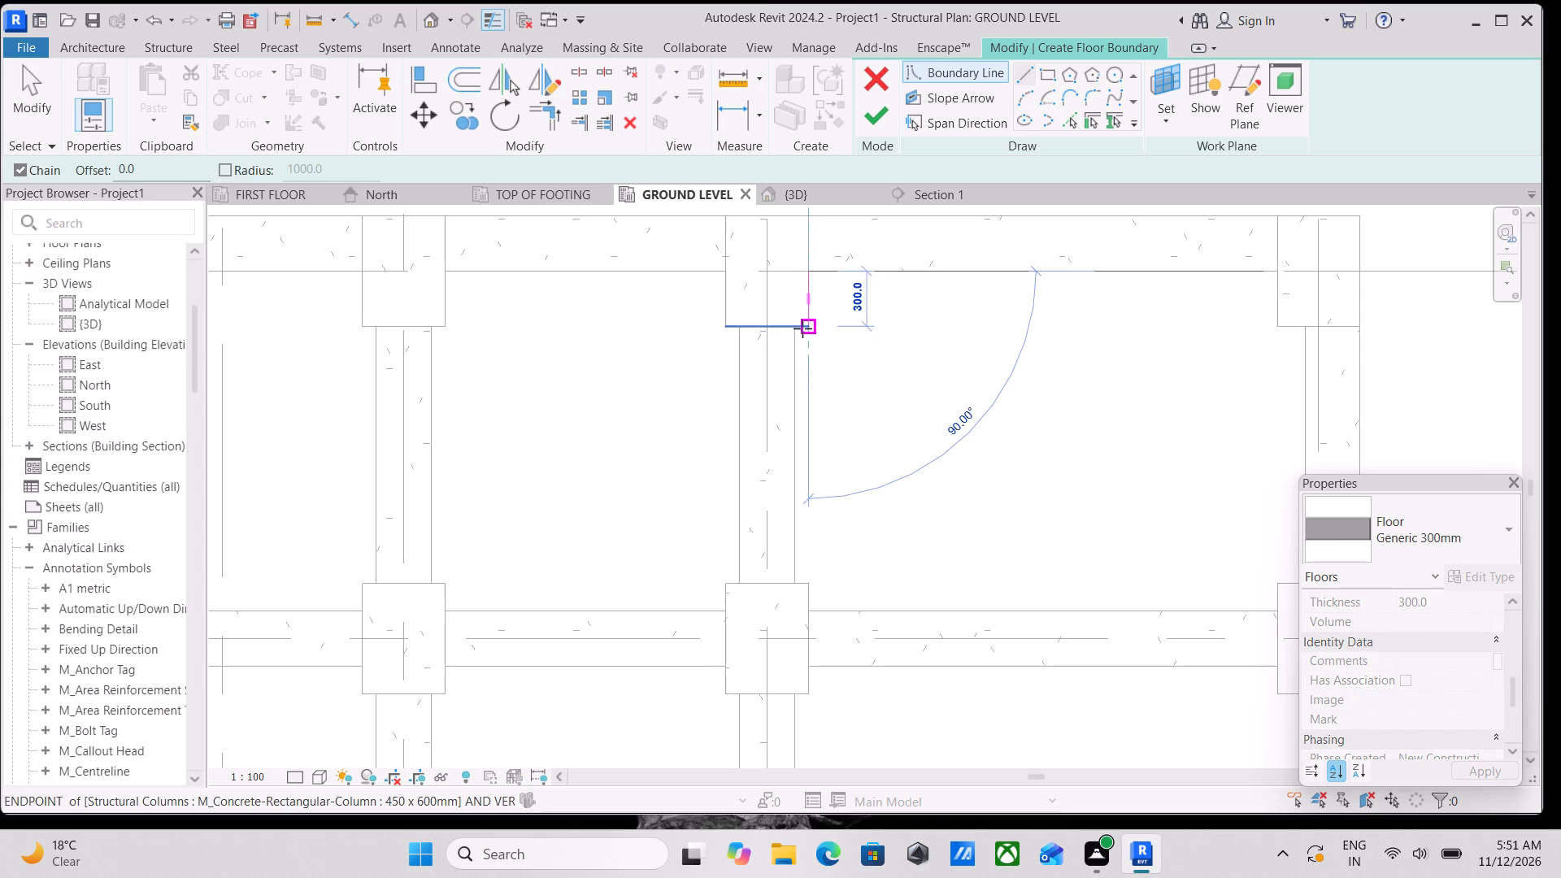
{"action": "scroll", "coordinate": [802, 328], "scroll_direction": "up", "scroll_amount": 2}
{"action": "left_click", "coordinate": [804, 328]}
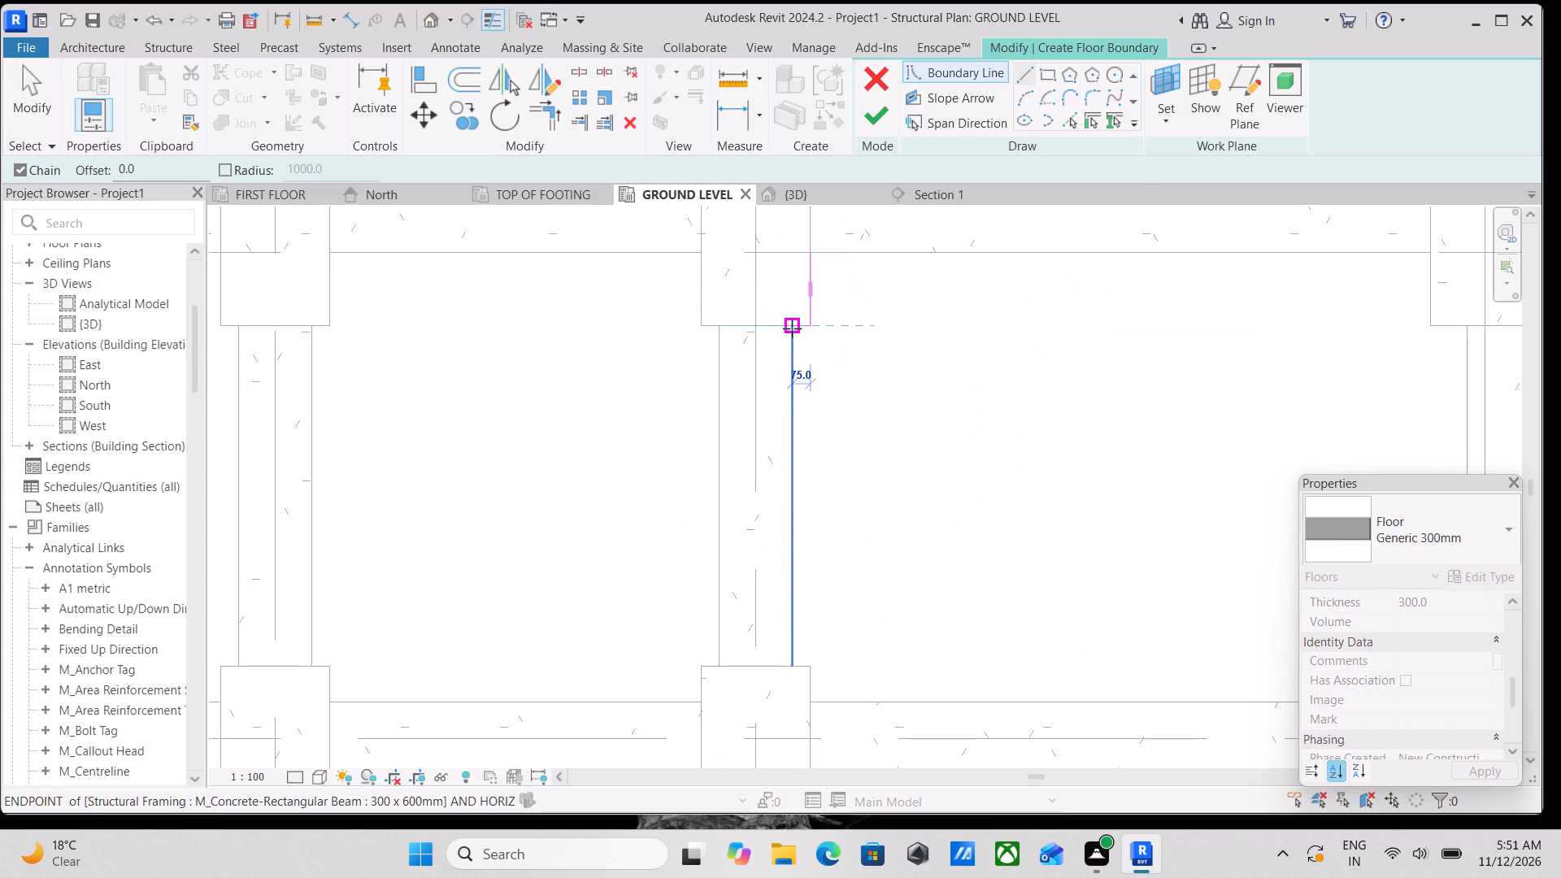
{"action": "left_click", "coordinate": [792, 328]}
{"action": "middle_click_drag", "start_coordinate": [795, 443], "coordinate": [804, 202]}
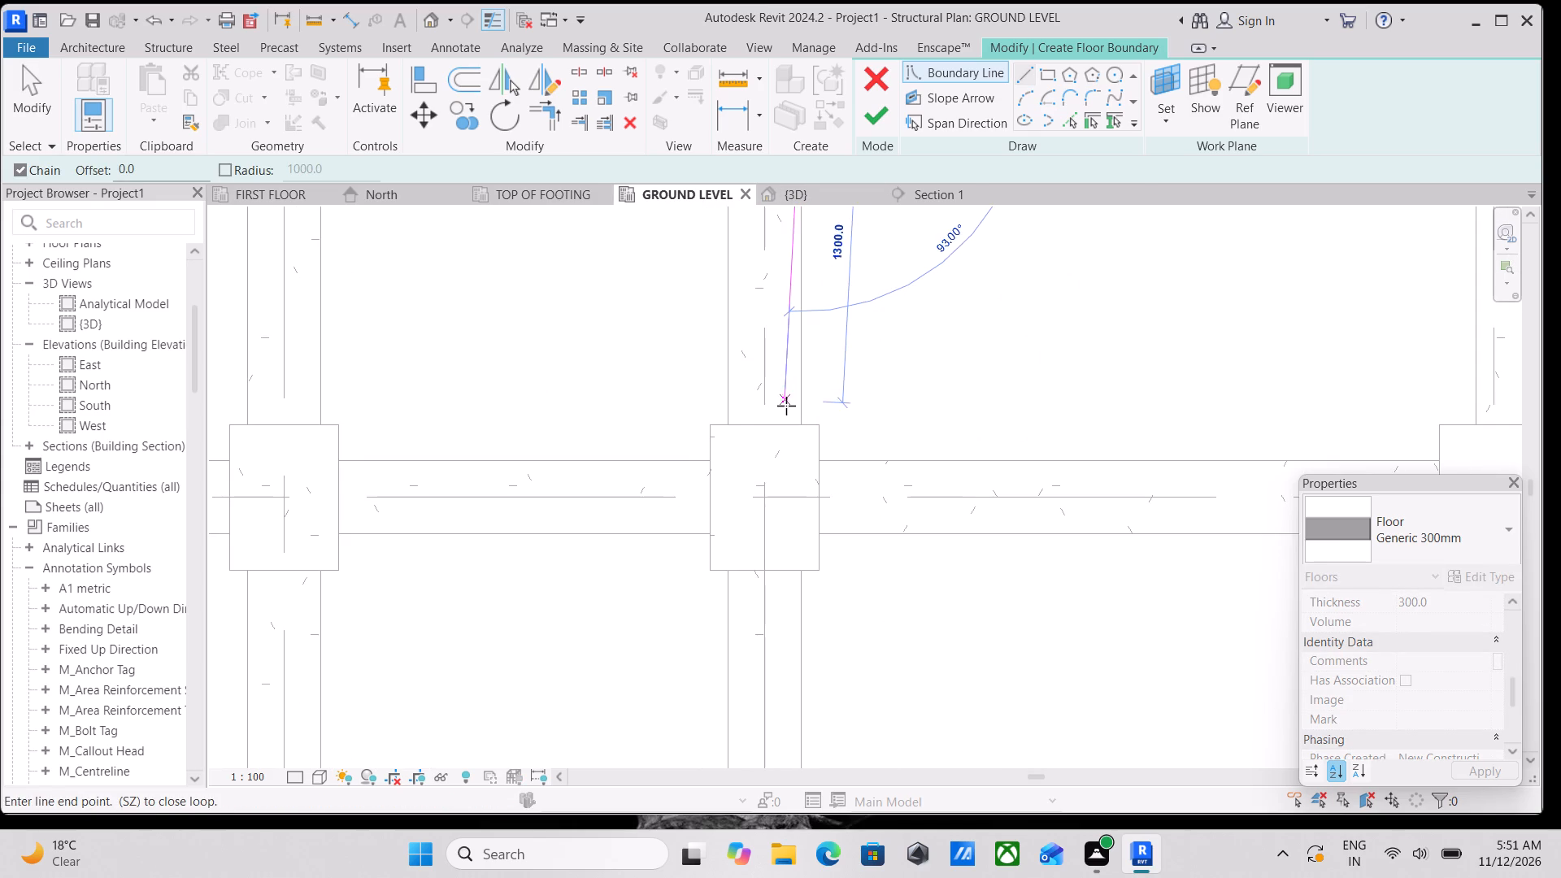
{"action": "left_click", "coordinate": [806, 428]}
{"action": "scroll", "coordinate": [818, 435], "scroll_direction": "up", "scroll_amount": 1}
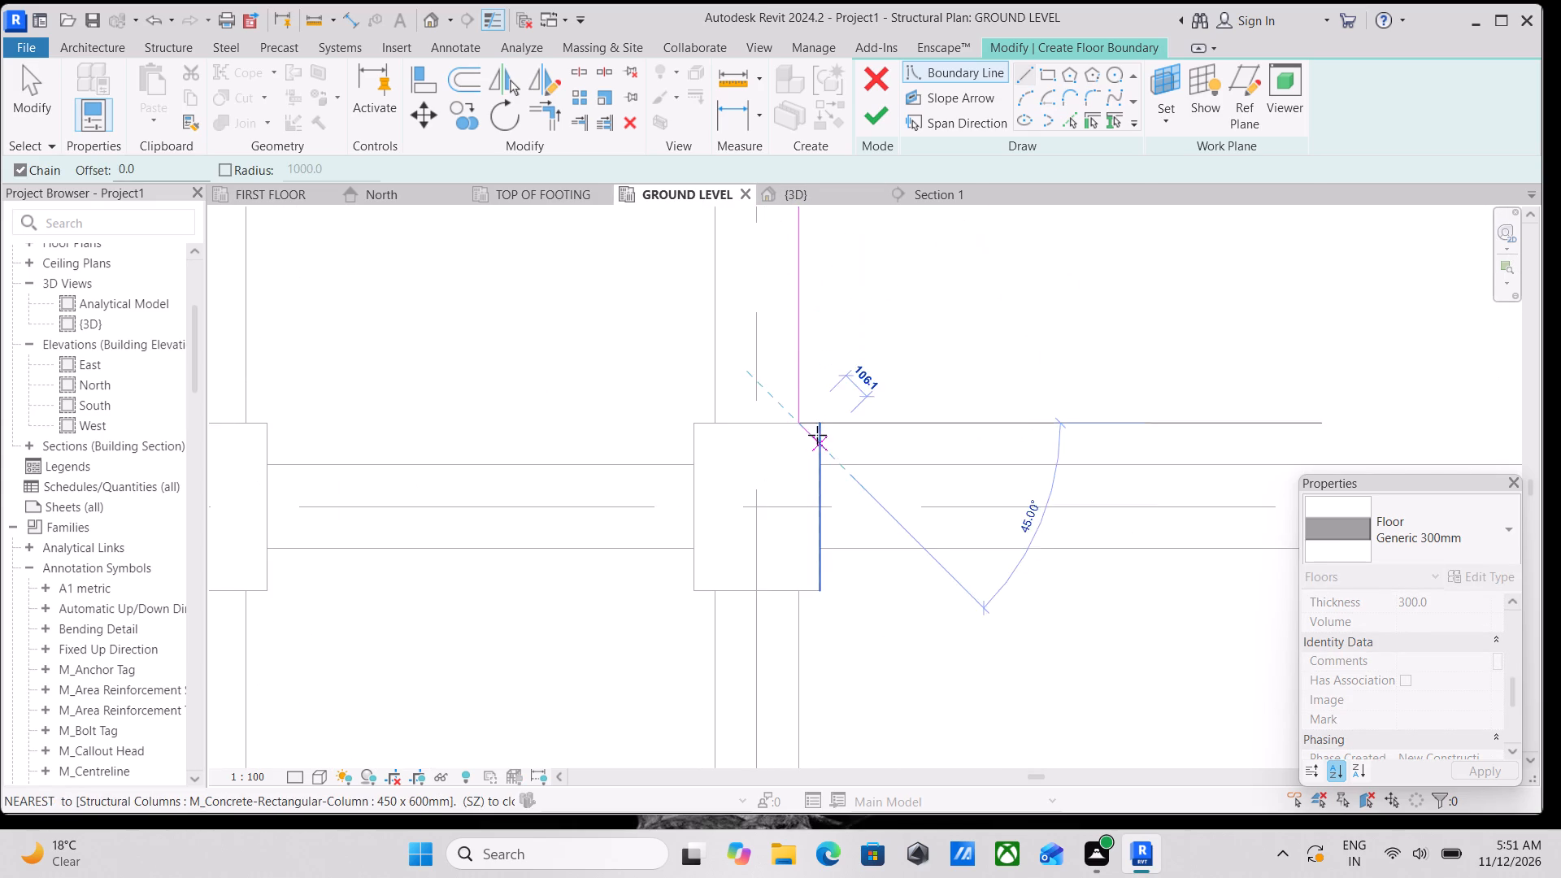
{"action": "left_click", "coordinate": [817, 417]}
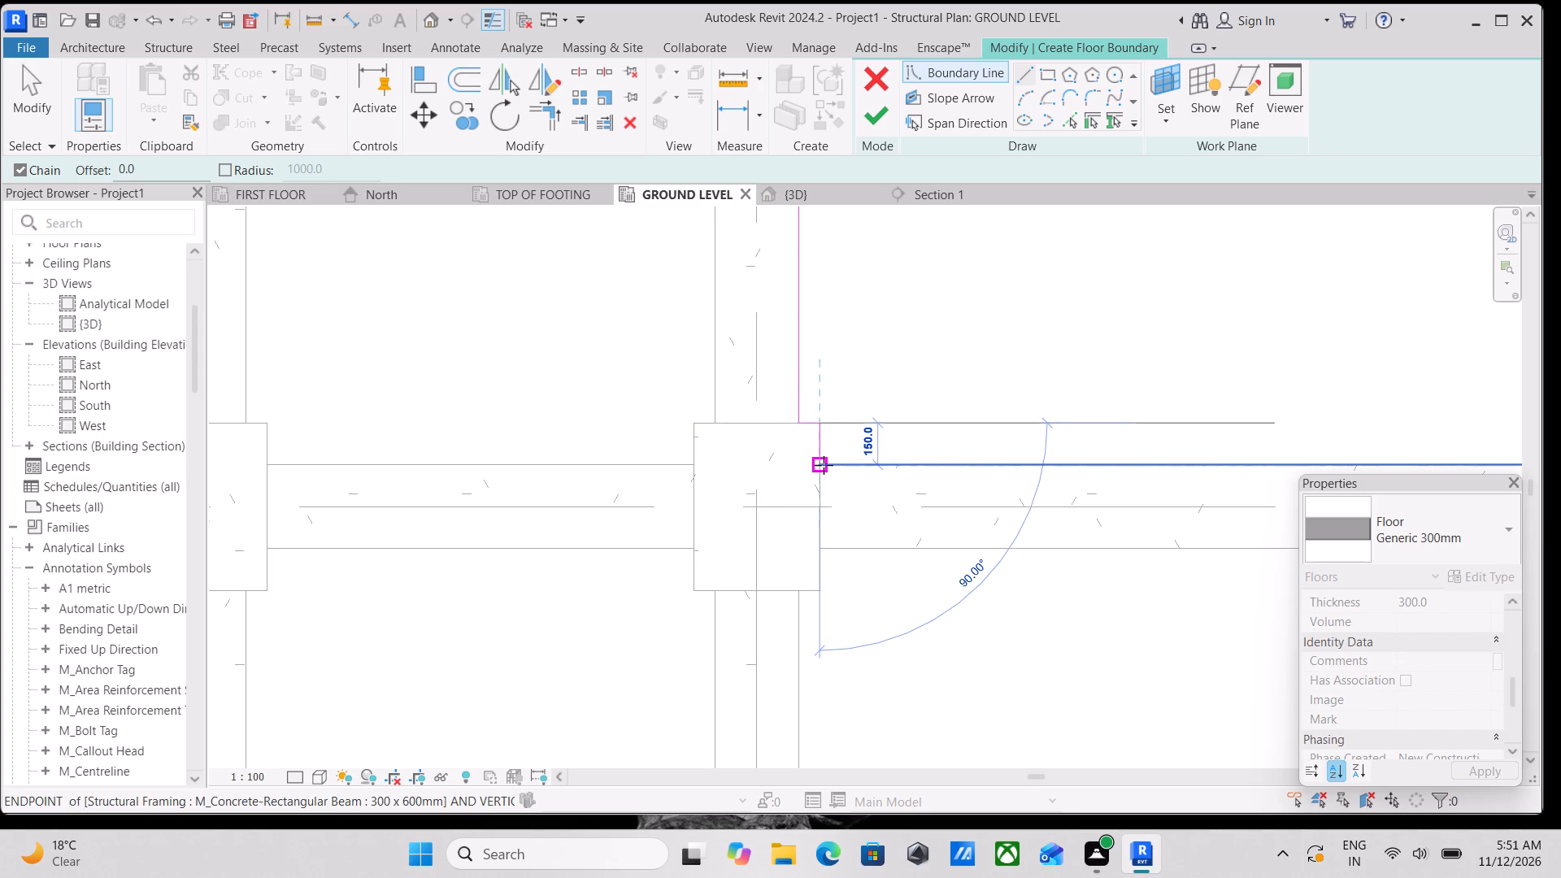
{"action": "left_click", "coordinate": [824, 465]}
Continue the floor boundary 2550 mm along the grid B beam face and around the corner of the outermost grid B column.
{"action": "middle_click_drag", "start_coordinate": [959, 438], "coordinate": [537, 295]}
{"action": "scroll", "coordinate": [767, 318], "scroll_direction": "down", "scroll_amount": 1}
{"action": "middle_click_drag", "start_coordinate": [764, 317], "coordinate": [581, 364]}
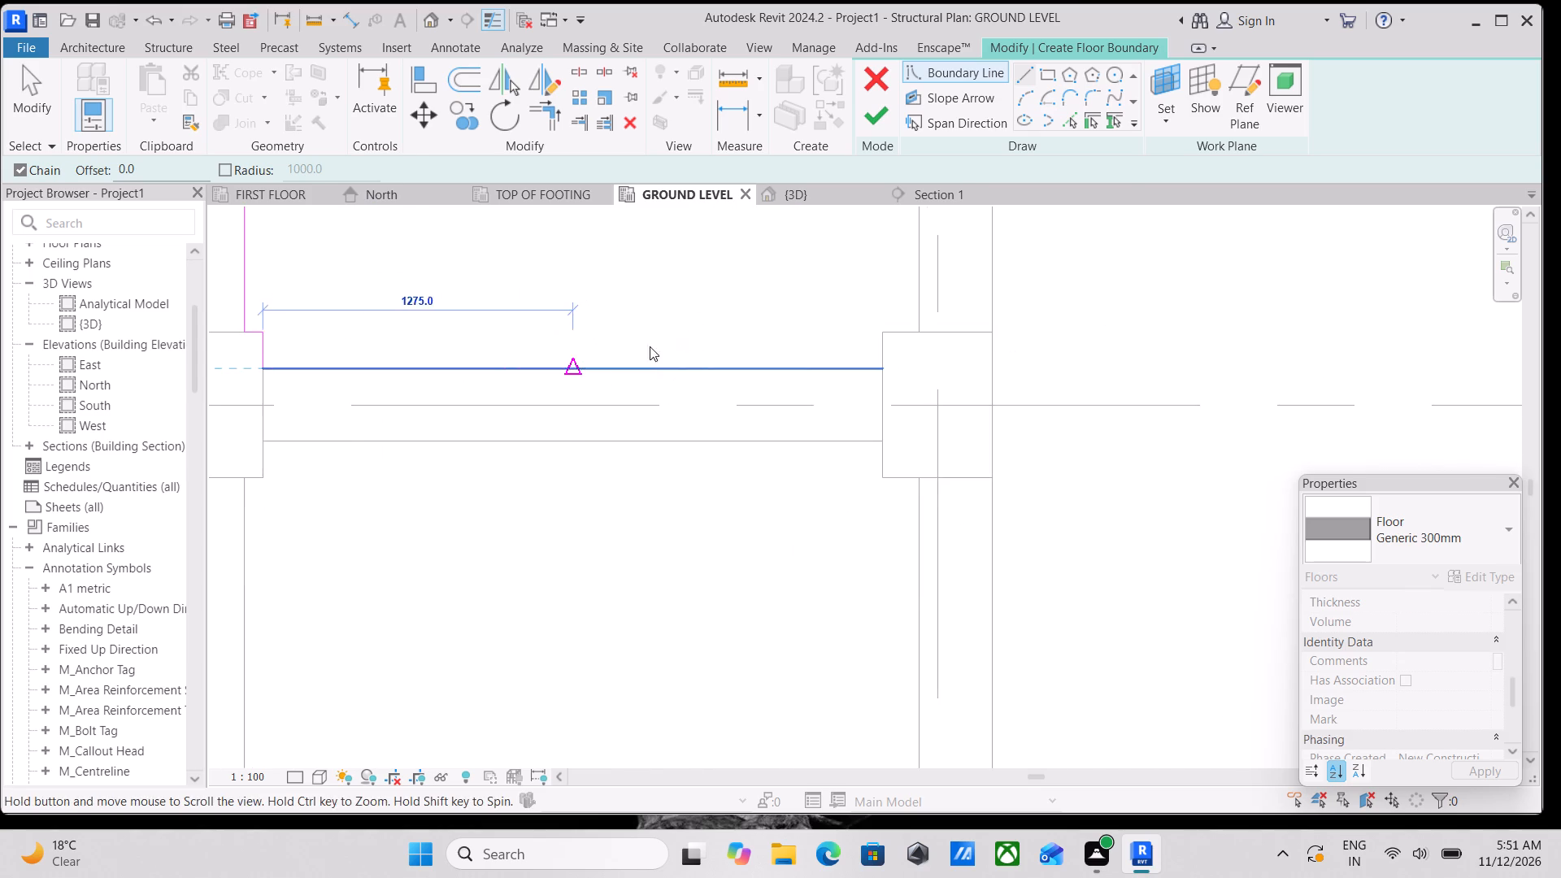
{"action": "left_click", "coordinate": [876, 376]}
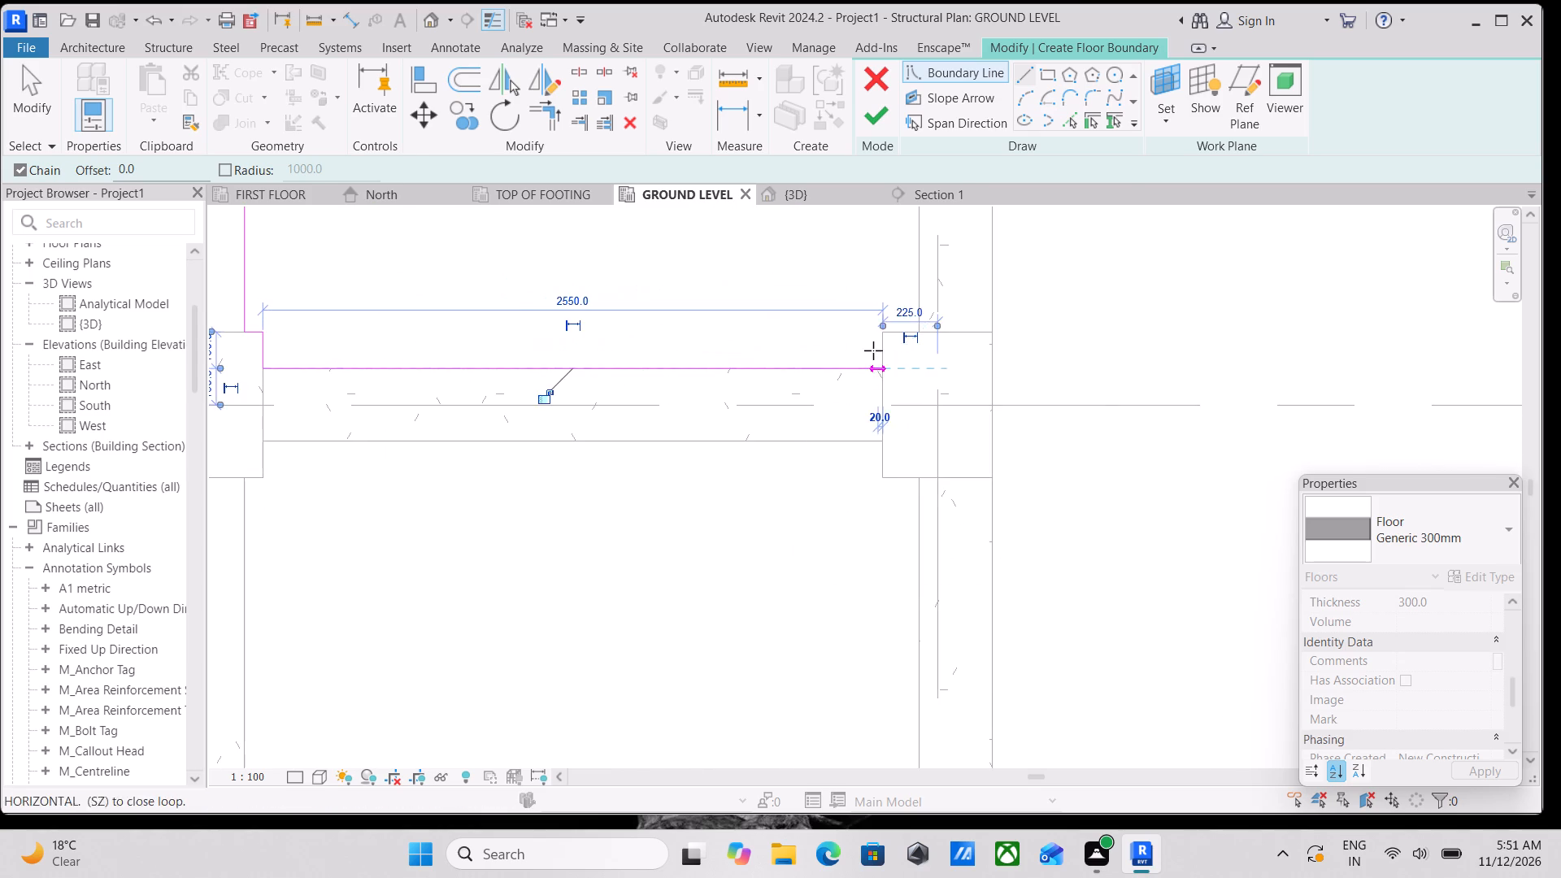
{"action": "left_click", "coordinate": [881, 337]}
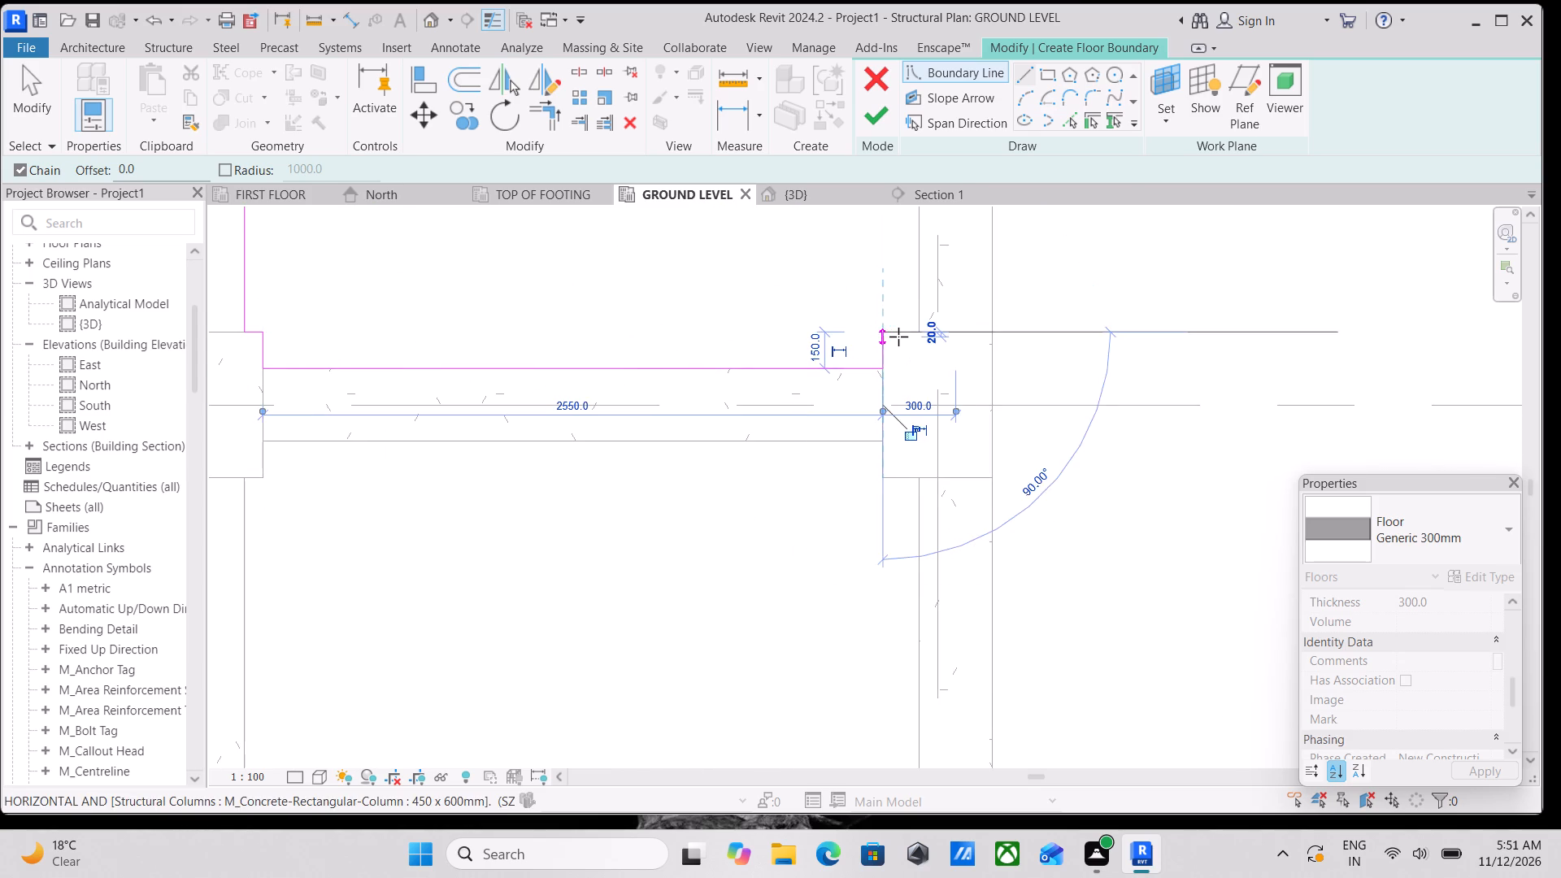
{"action": "left_click", "coordinate": [919, 335]}
Trace the boundary along the outer beam face and around the outermost grid A column, closing the loop along grid A.
{"action": "scroll", "coordinate": [902, 246], "scroll_direction": "down", "scroll_amount": 1}
{"action": "middle_click_drag", "start_coordinate": [902, 246], "coordinate": [950, 439]}
{"action": "scroll", "coordinate": [957, 298], "scroll_direction": "down", "scroll_amount": 1}
{"action": "middle_click_drag", "start_coordinate": [957, 298], "coordinate": [989, 419]}
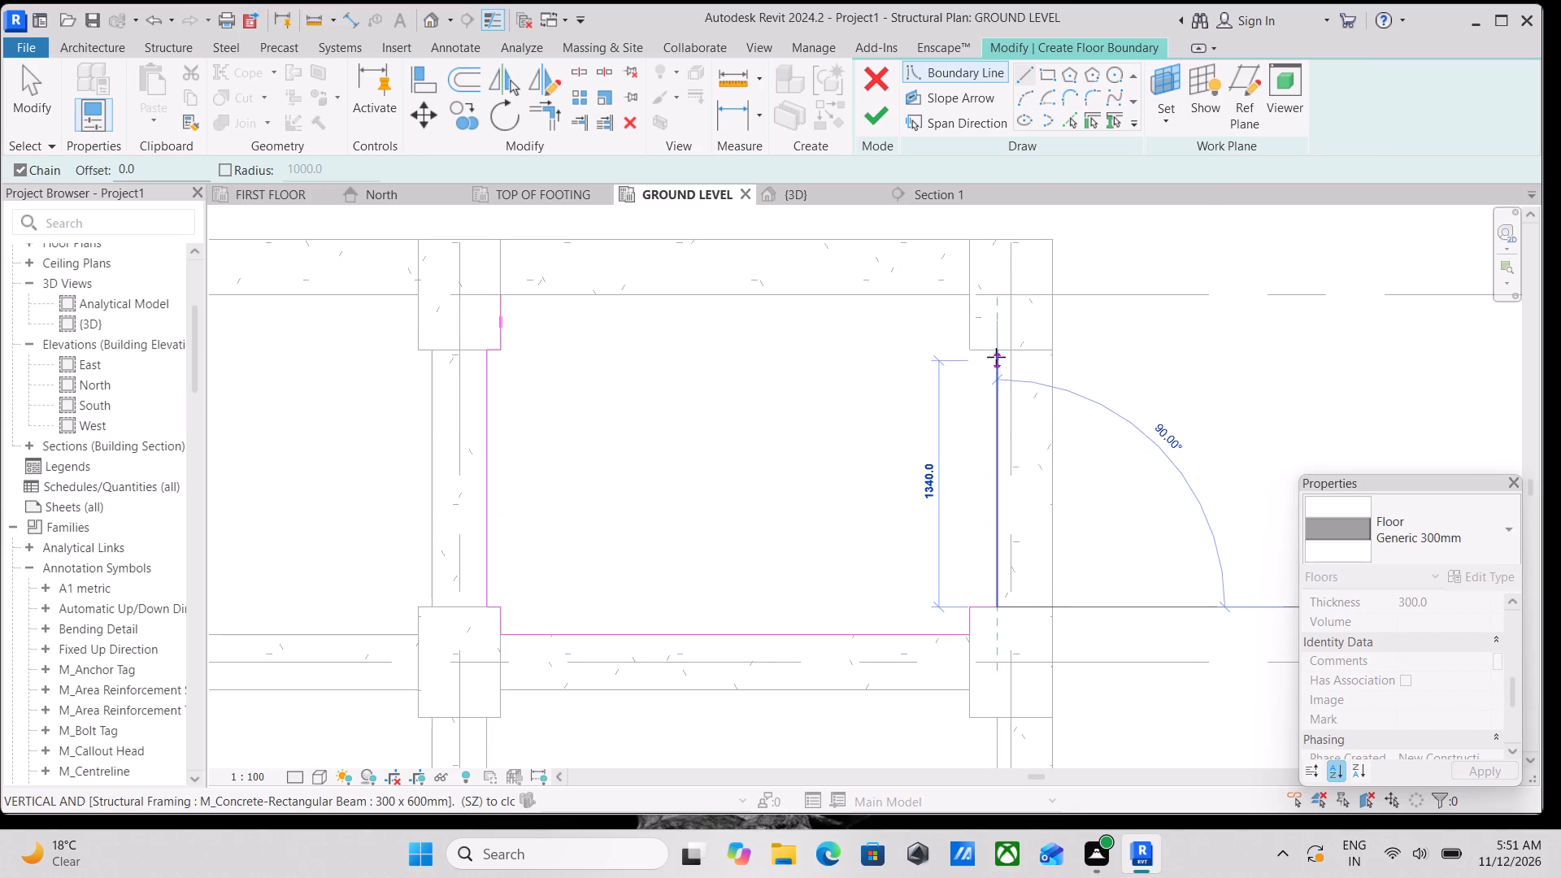
{"action": "left_click", "coordinate": [998, 351]}
{"action": "left_click", "coordinate": [976, 351]}
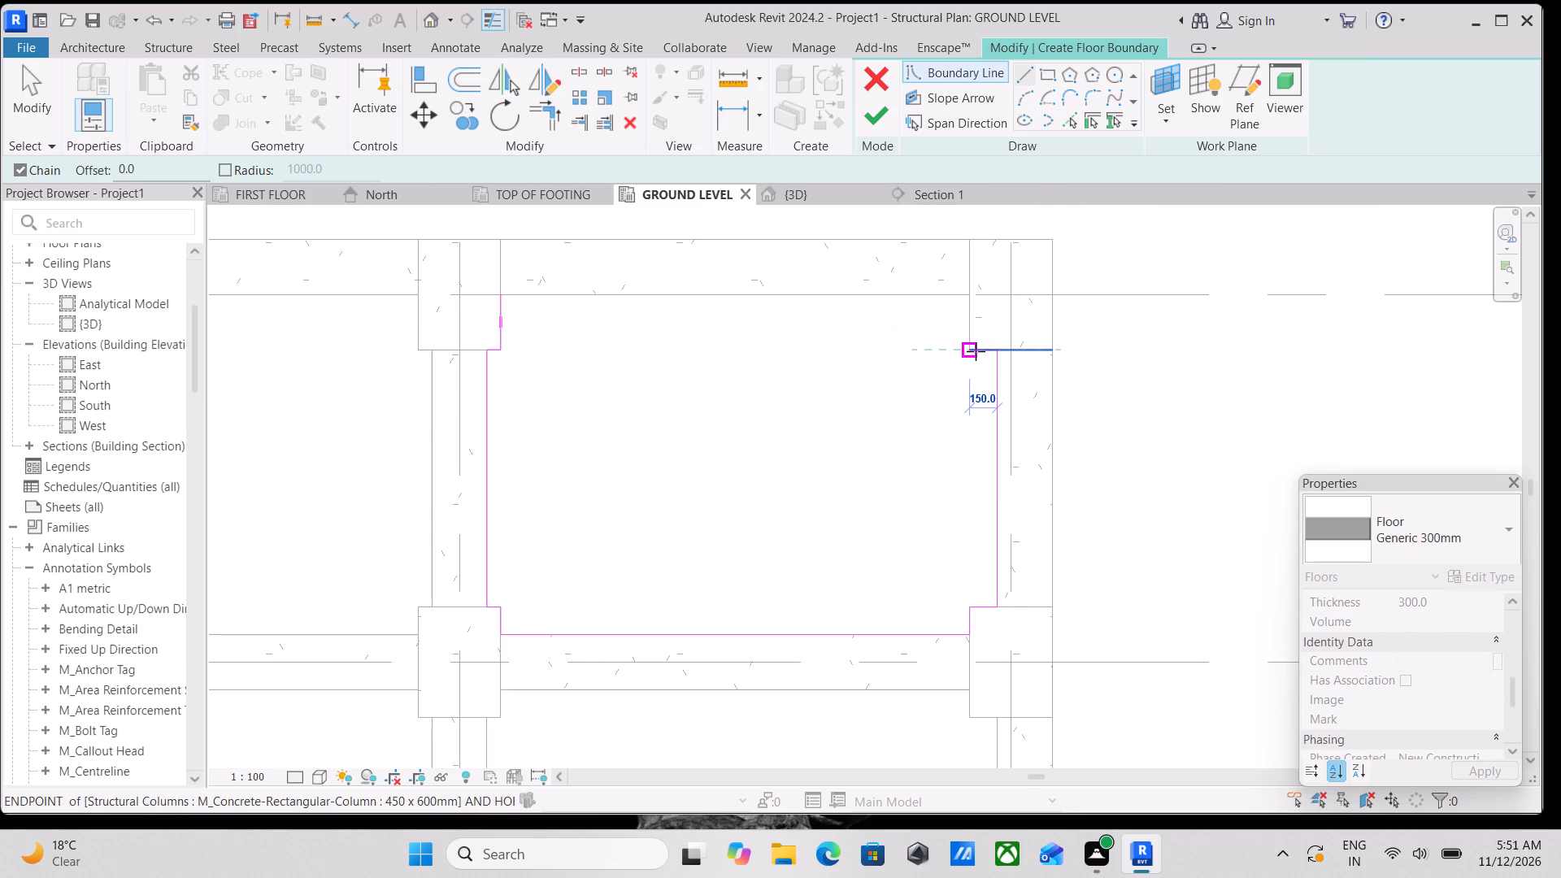
{"action": "left_click", "coordinate": [974, 296]}
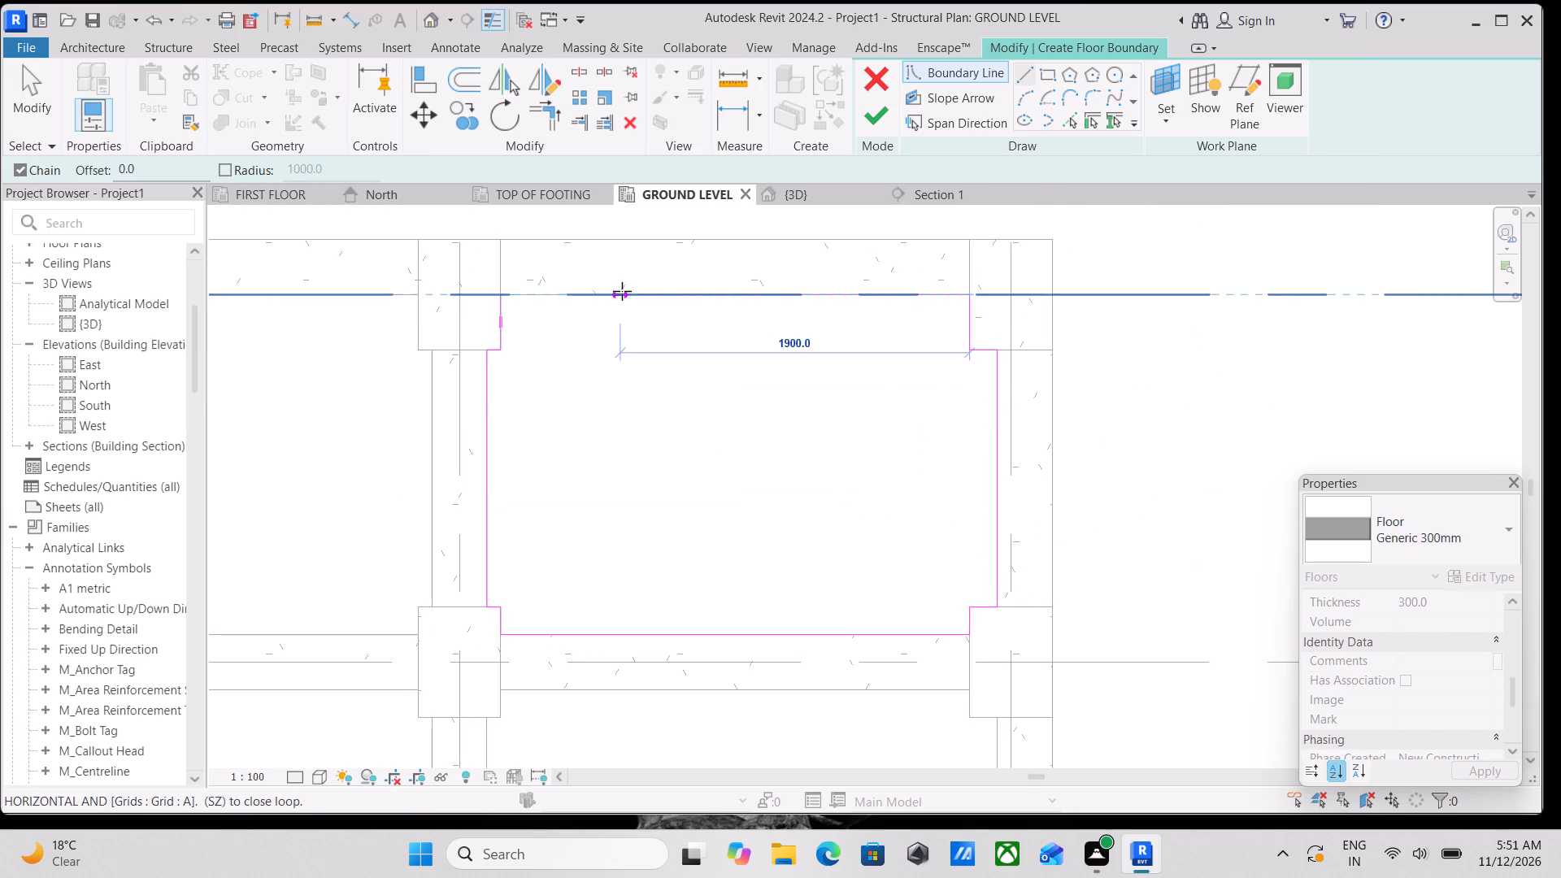
{"action": "middle_click_drag", "start_coordinate": [622, 291], "coordinate": [730, 292]}
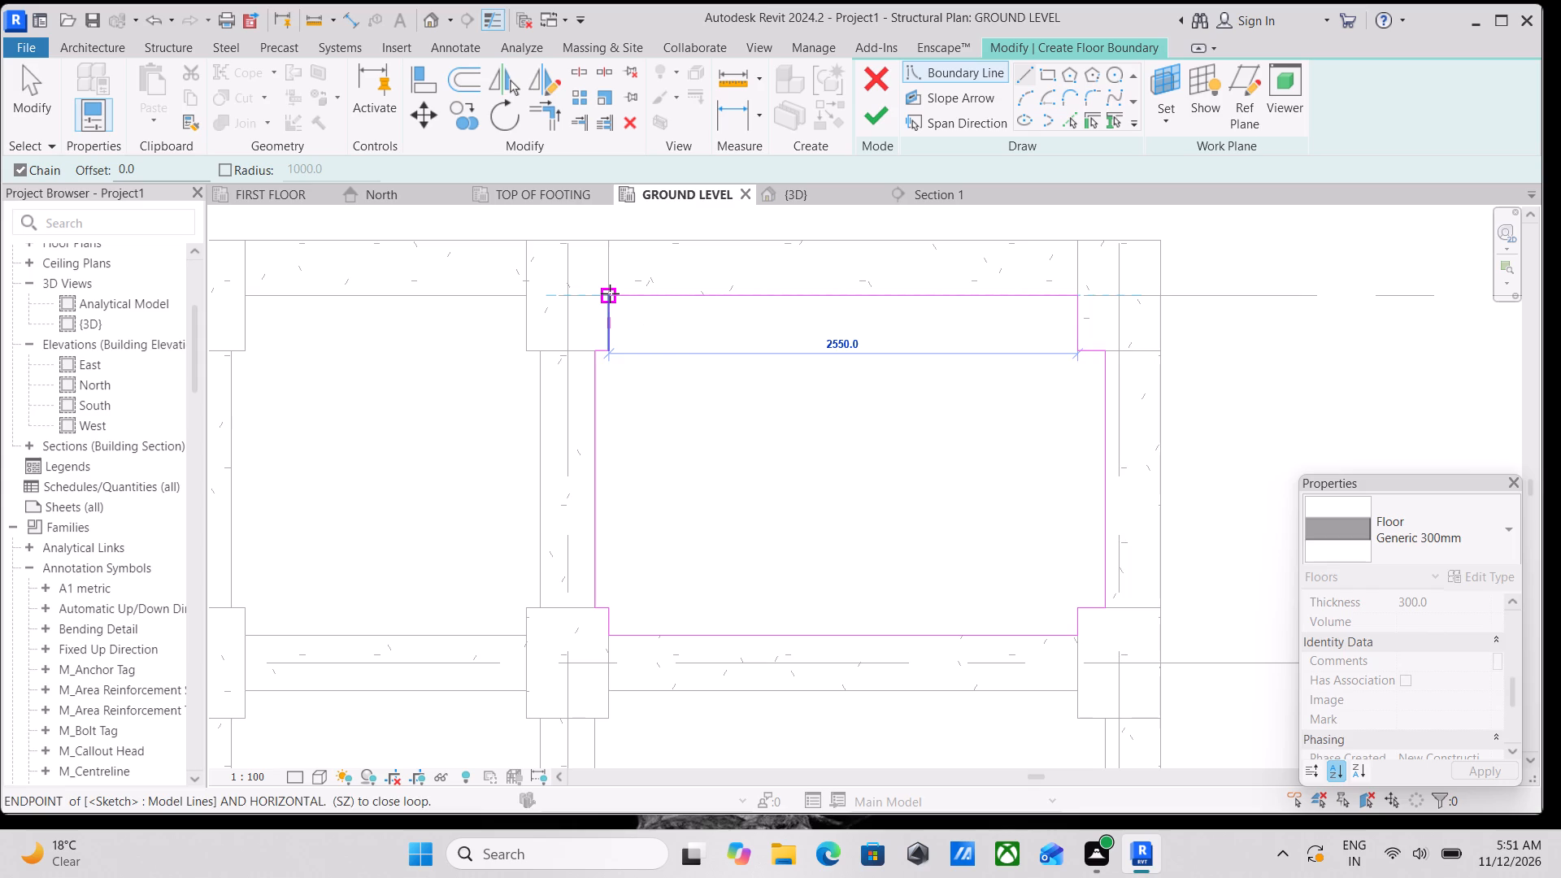
{"action": "left_click", "coordinate": [610, 293]}
Finish the sketch to create the Generic 300mm floor between grids A and B, and dismiss the save reminder.
{"action": "scroll", "coordinate": [626, 302], "scroll_direction": "down", "scroll_amount": 3}
{"action": "key", "text": "Escape"}
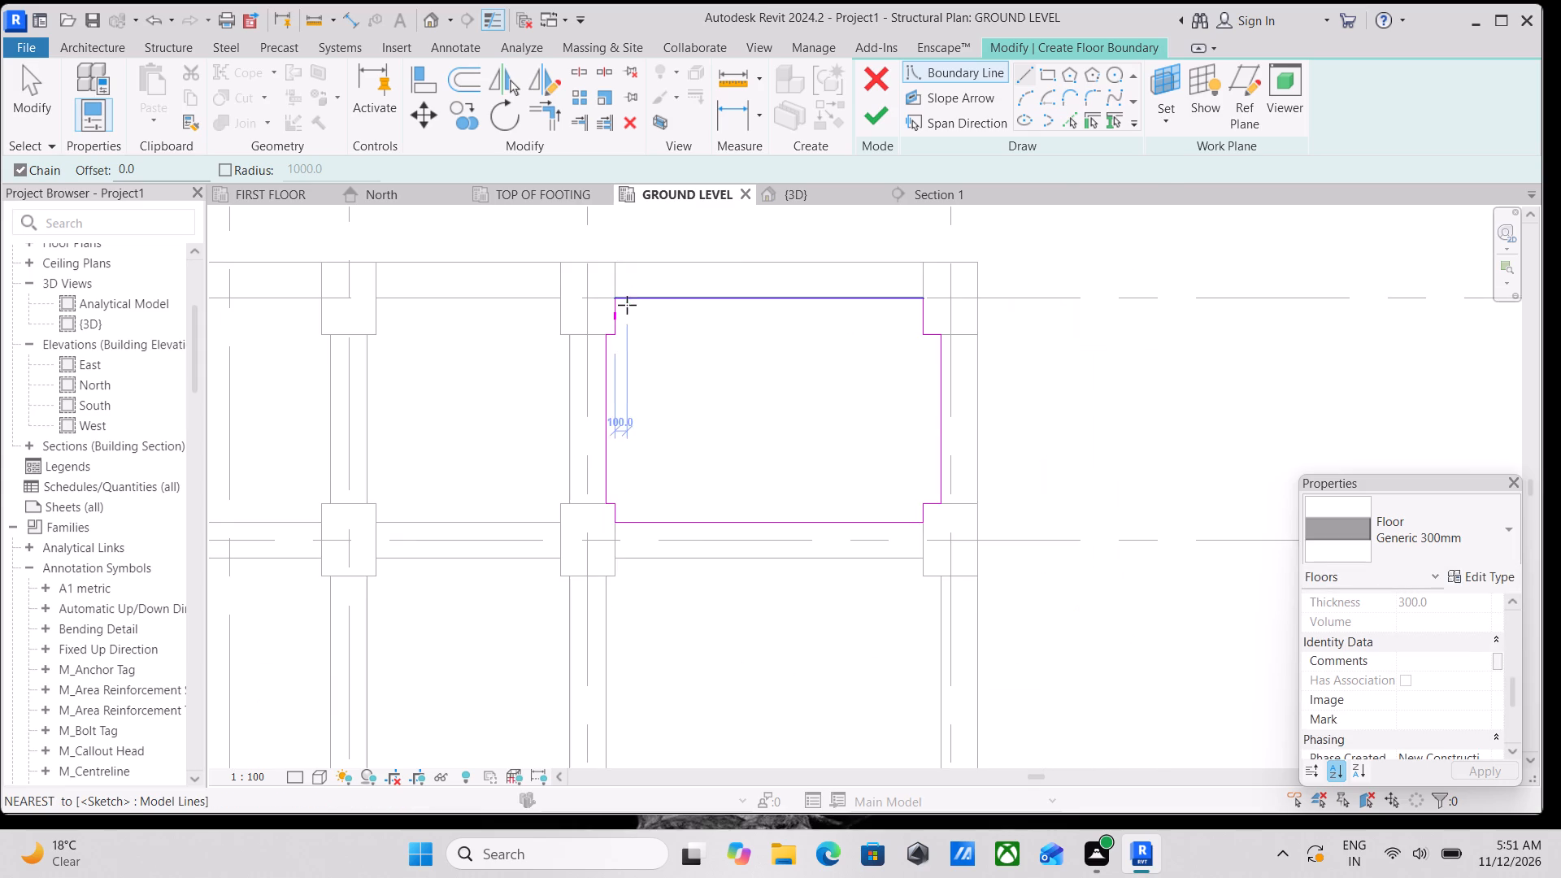
{"action": "scroll", "coordinate": [667, 309], "scroll_direction": "down", "scroll_amount": 3}
{"action": "key", "text": "Escape"}
{"action": "key", "text": "Escape"}
{"action": "middle_click_drag", "start_coordinate": [668, 325], "coordinate": [763, 336]}
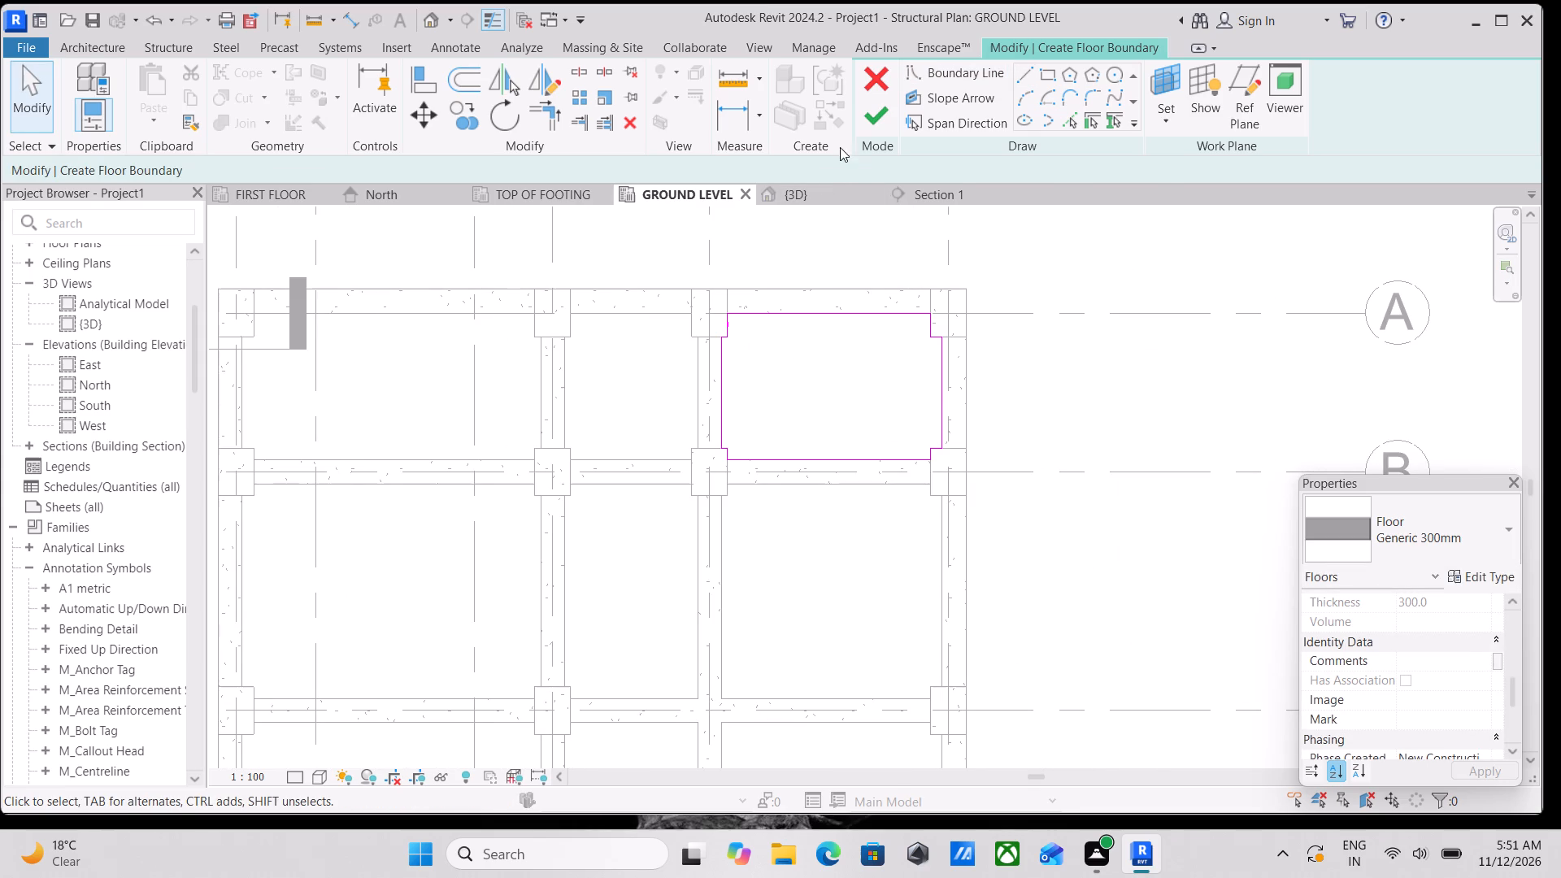
{"action": "left_click", "coordinate": [866, 123]}
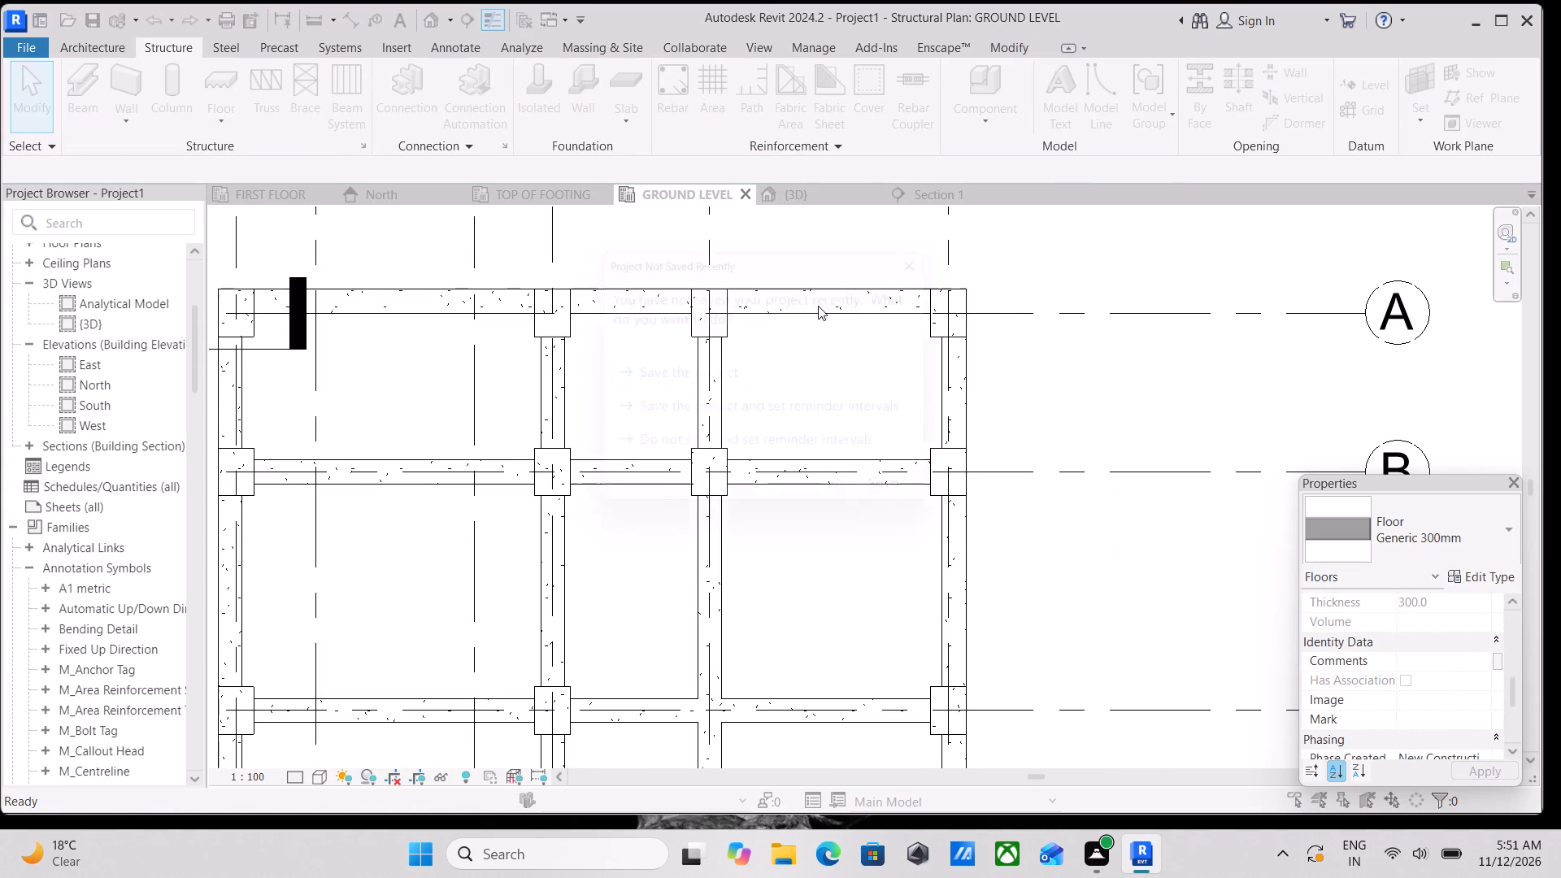
{"action": "left_click", "coordinate": [941, 241]}
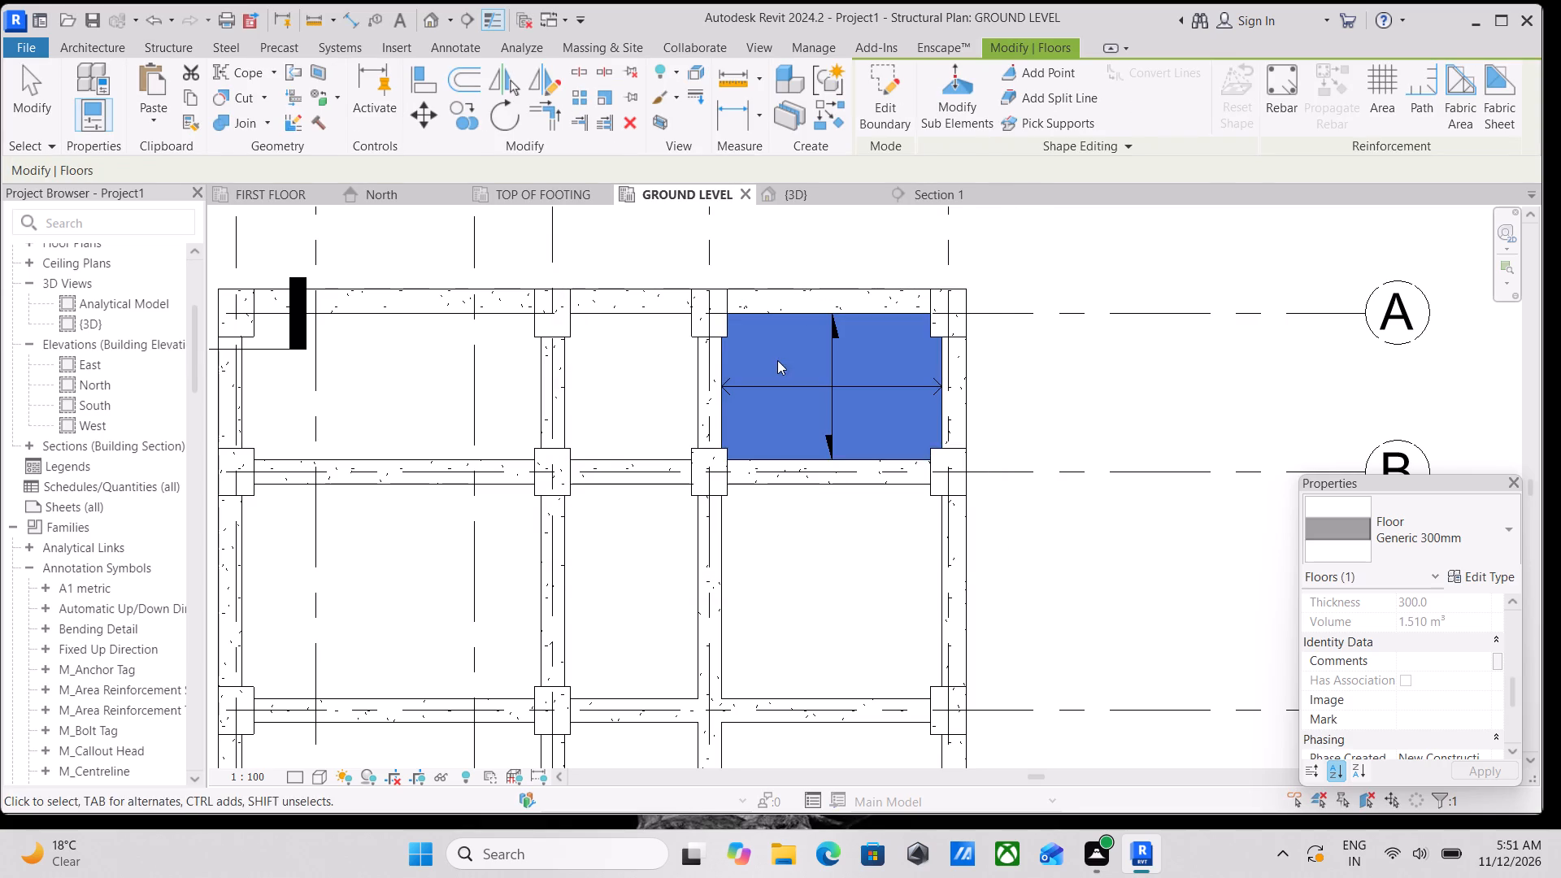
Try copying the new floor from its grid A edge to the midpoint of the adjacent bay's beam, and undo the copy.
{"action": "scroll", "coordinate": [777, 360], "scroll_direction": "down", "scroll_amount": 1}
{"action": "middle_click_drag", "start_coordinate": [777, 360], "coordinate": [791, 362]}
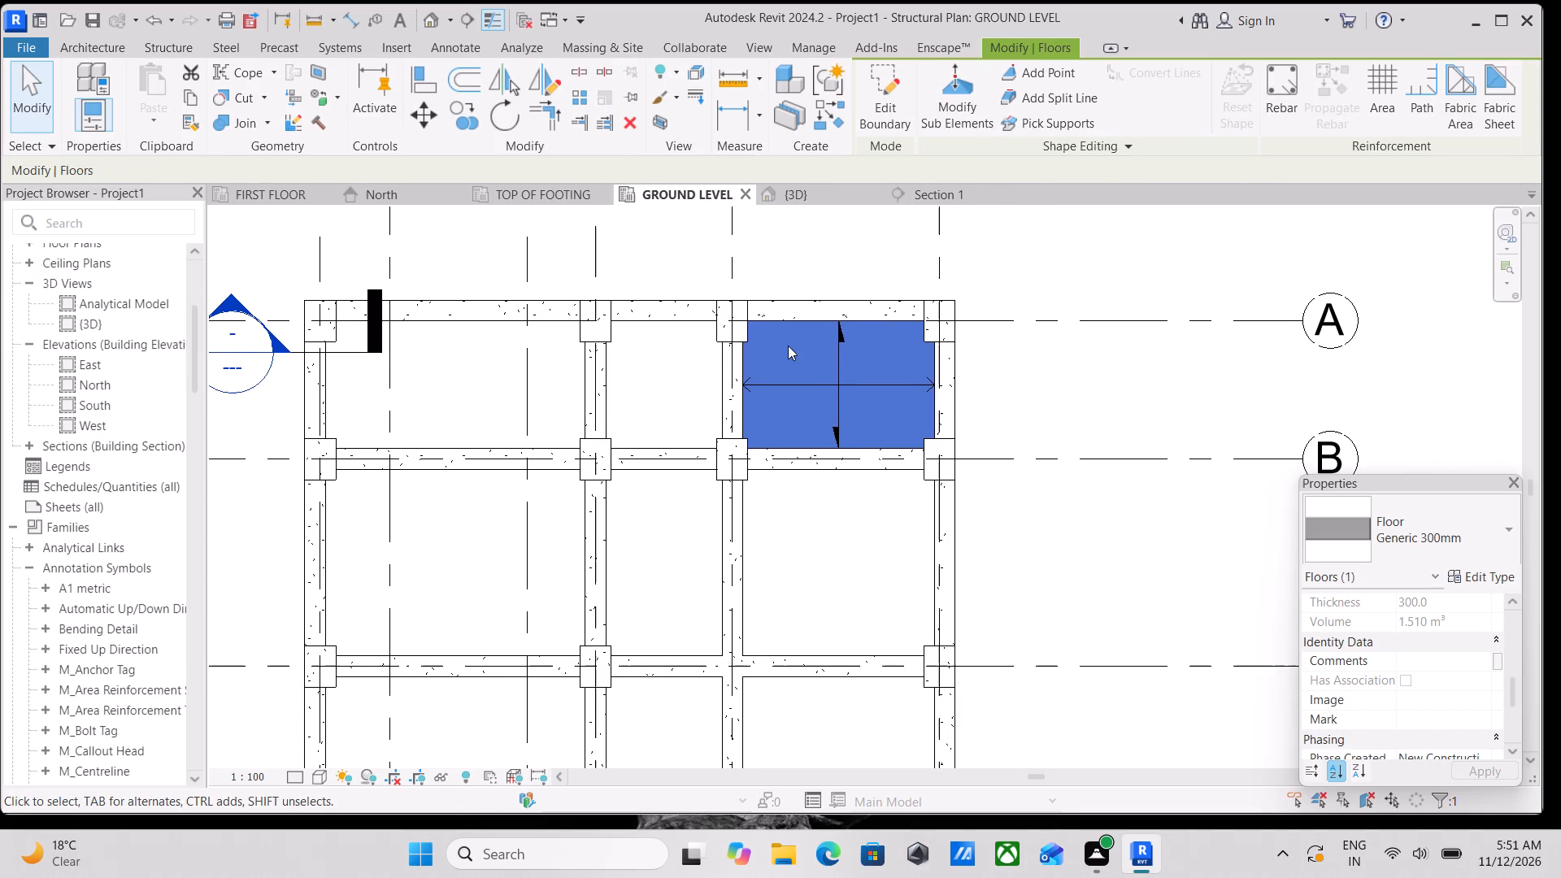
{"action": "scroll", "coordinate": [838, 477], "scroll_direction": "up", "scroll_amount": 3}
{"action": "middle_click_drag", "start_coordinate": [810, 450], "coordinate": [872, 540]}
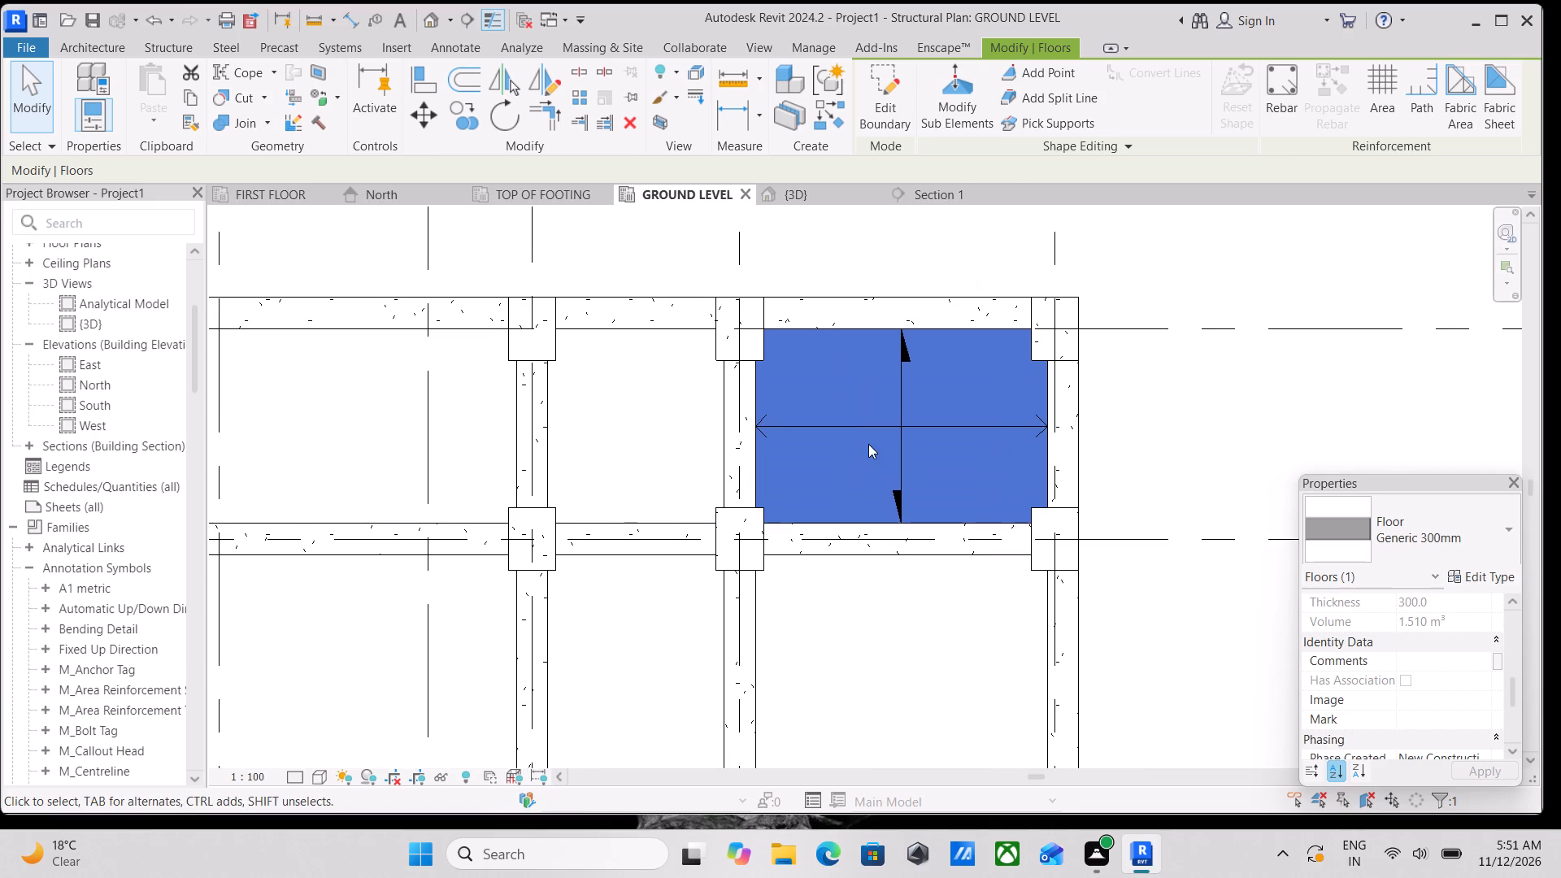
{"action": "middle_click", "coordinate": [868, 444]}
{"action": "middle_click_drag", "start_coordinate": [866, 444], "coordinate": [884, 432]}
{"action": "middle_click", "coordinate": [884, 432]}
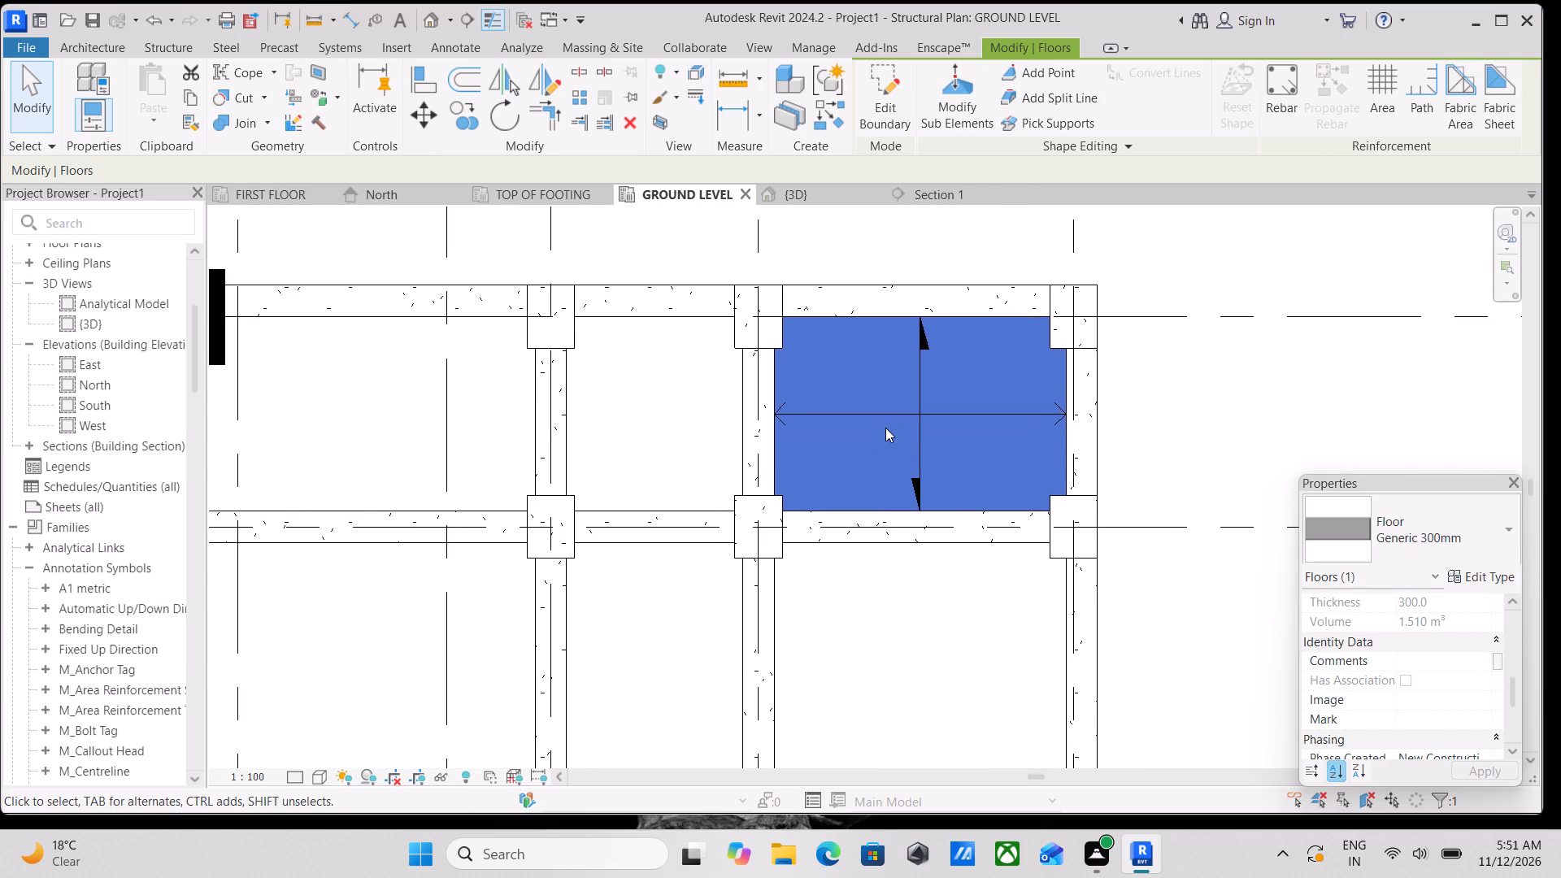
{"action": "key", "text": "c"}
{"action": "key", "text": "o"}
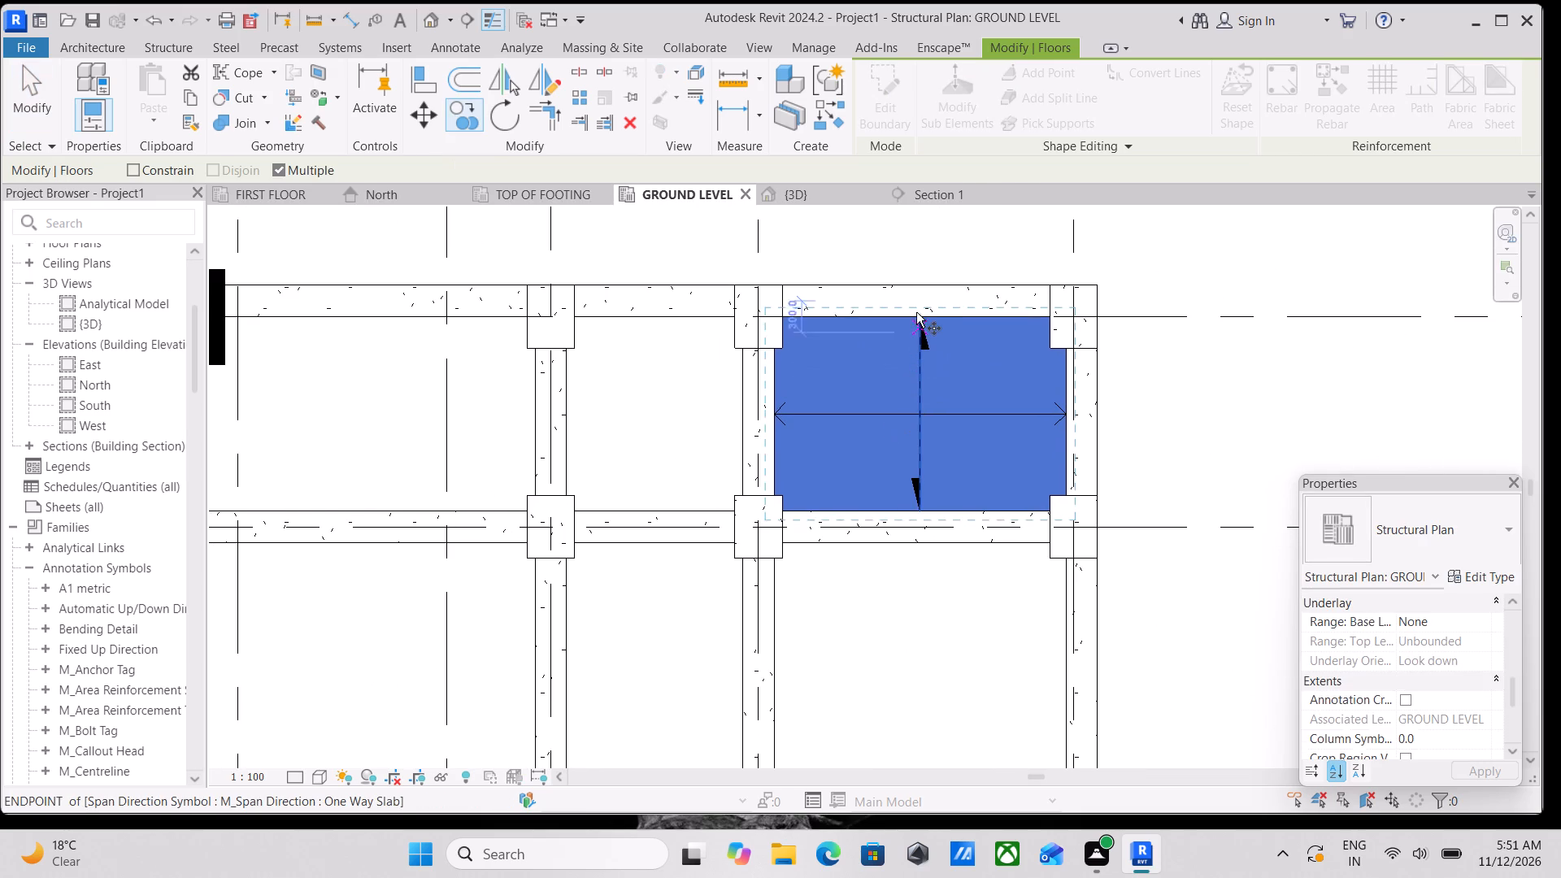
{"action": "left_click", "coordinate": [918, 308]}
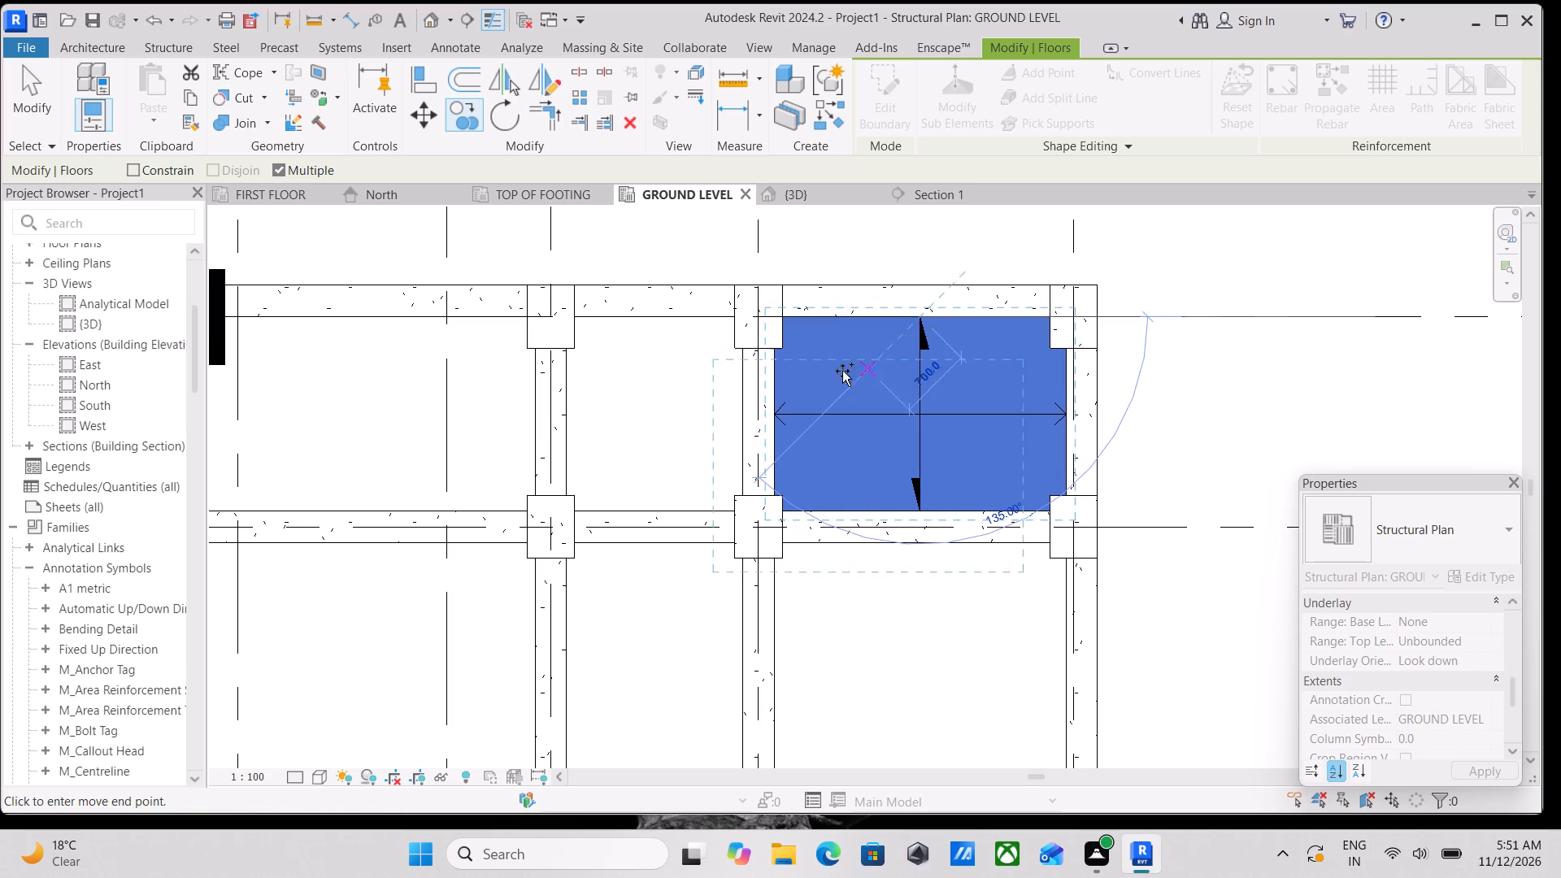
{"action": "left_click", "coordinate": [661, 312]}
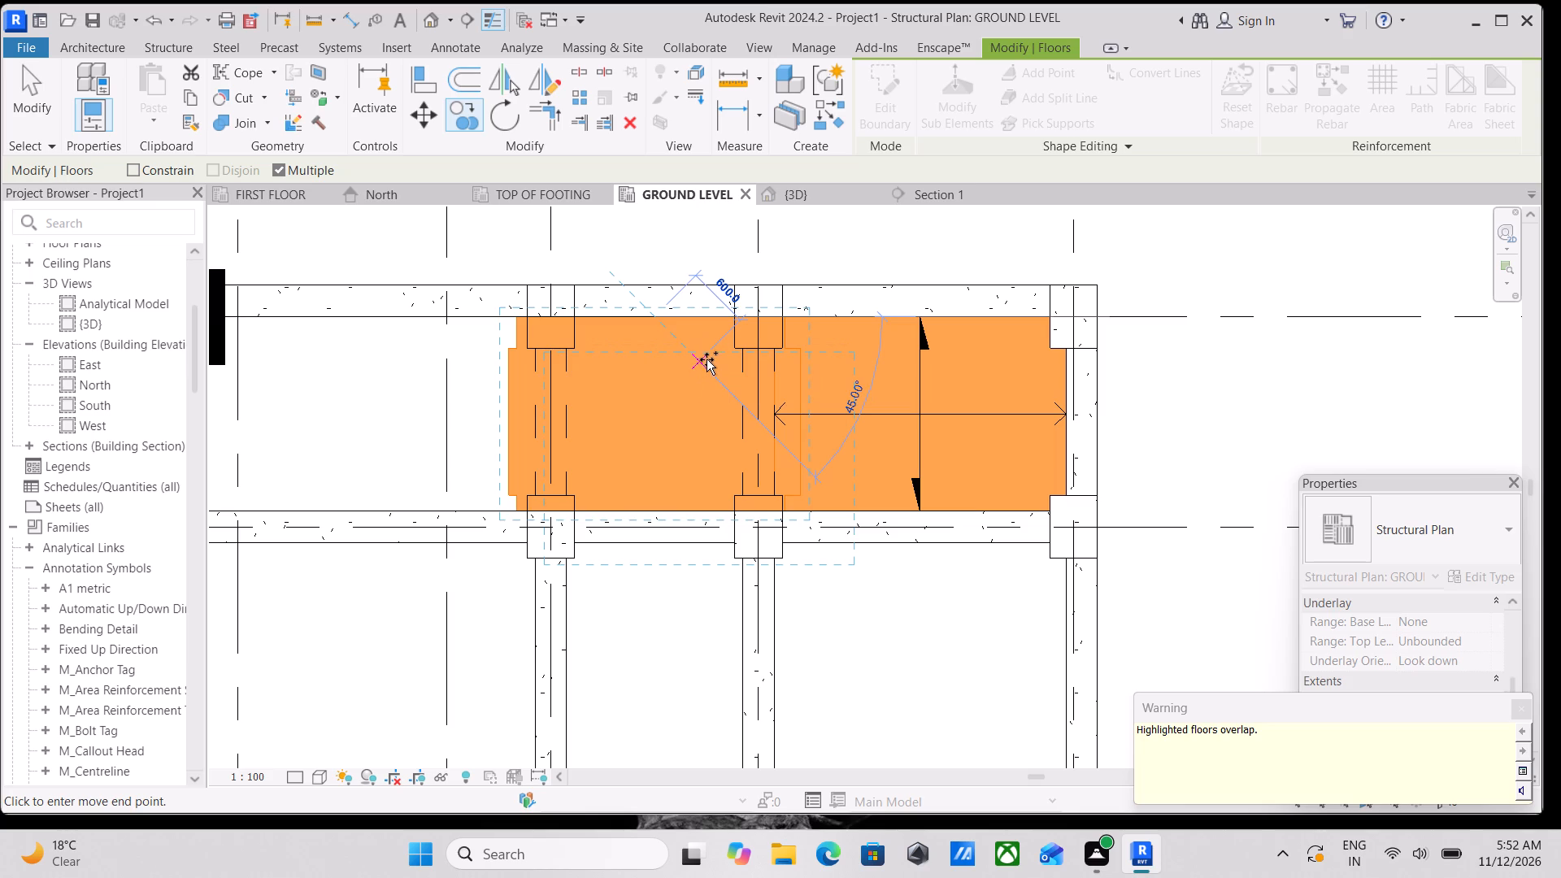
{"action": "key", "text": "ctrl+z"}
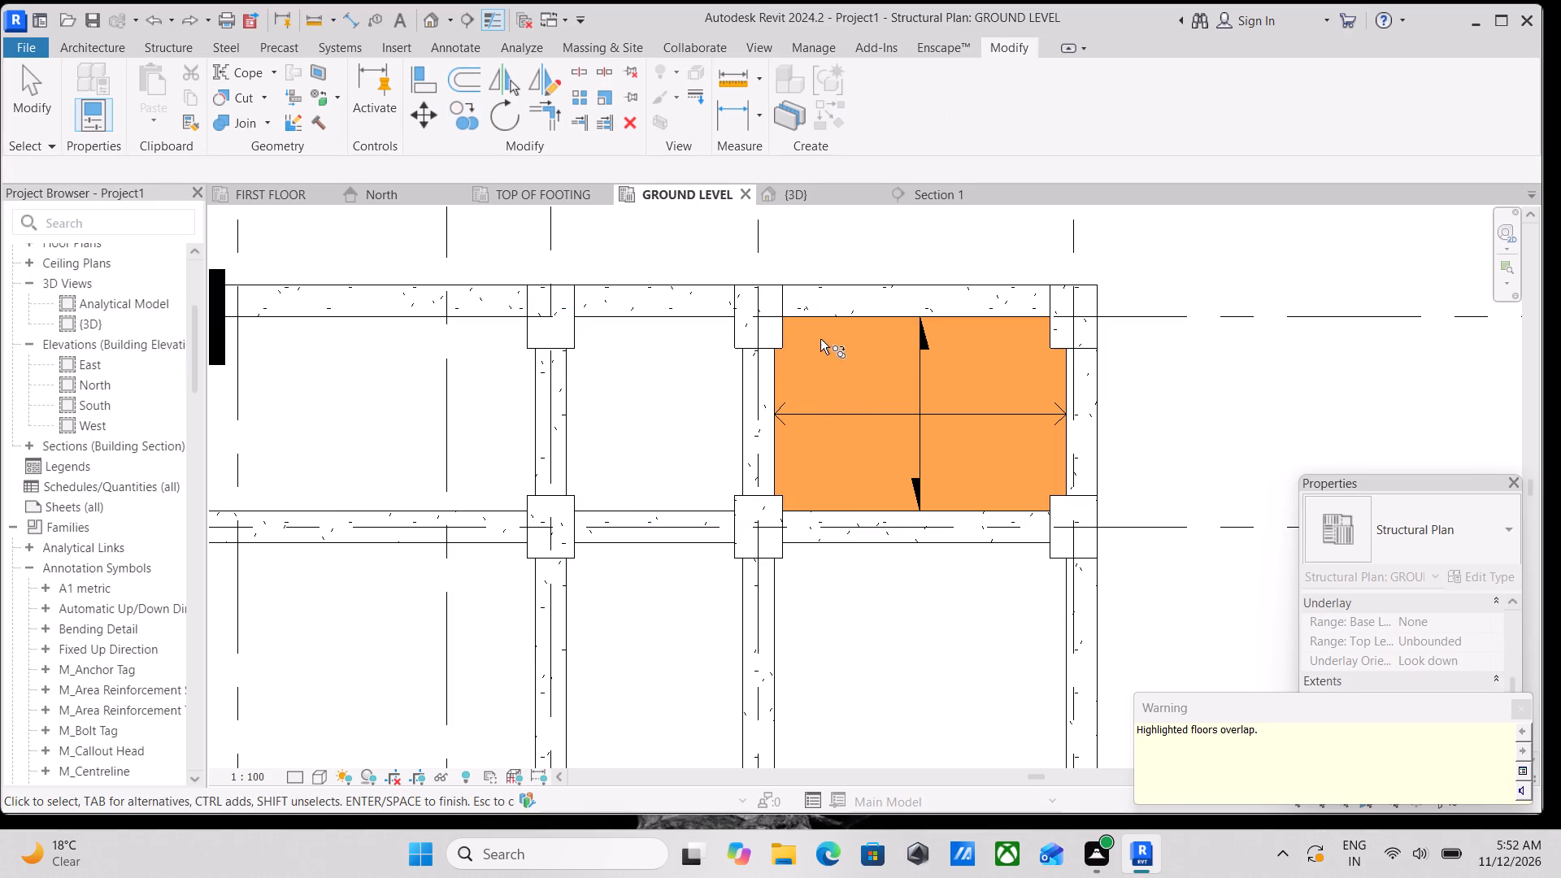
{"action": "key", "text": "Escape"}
Start a structural floor in the adjacent narrower bay with boundary lines 1526.5 mm along grid A and 300 mm down the column face.
{"action": "scroll", "coordinate": [884, 351], "scroll_direction": "down", "scroll_amount": 1}
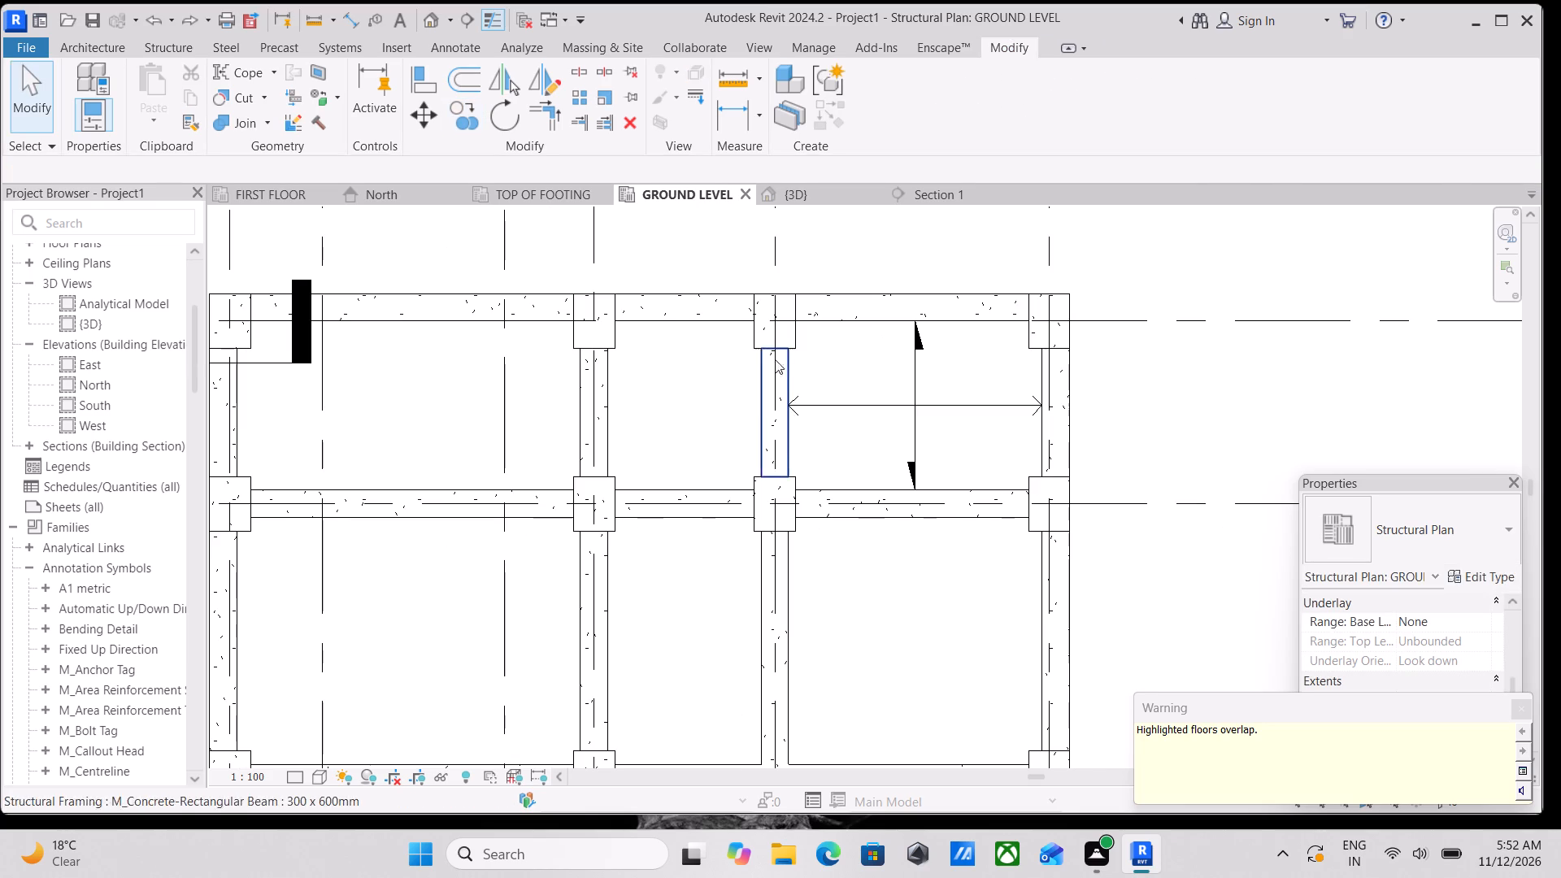
{"action": "middle_click_drag", "start_coordinate": [890, 367], "coordinate": [955, 395]}
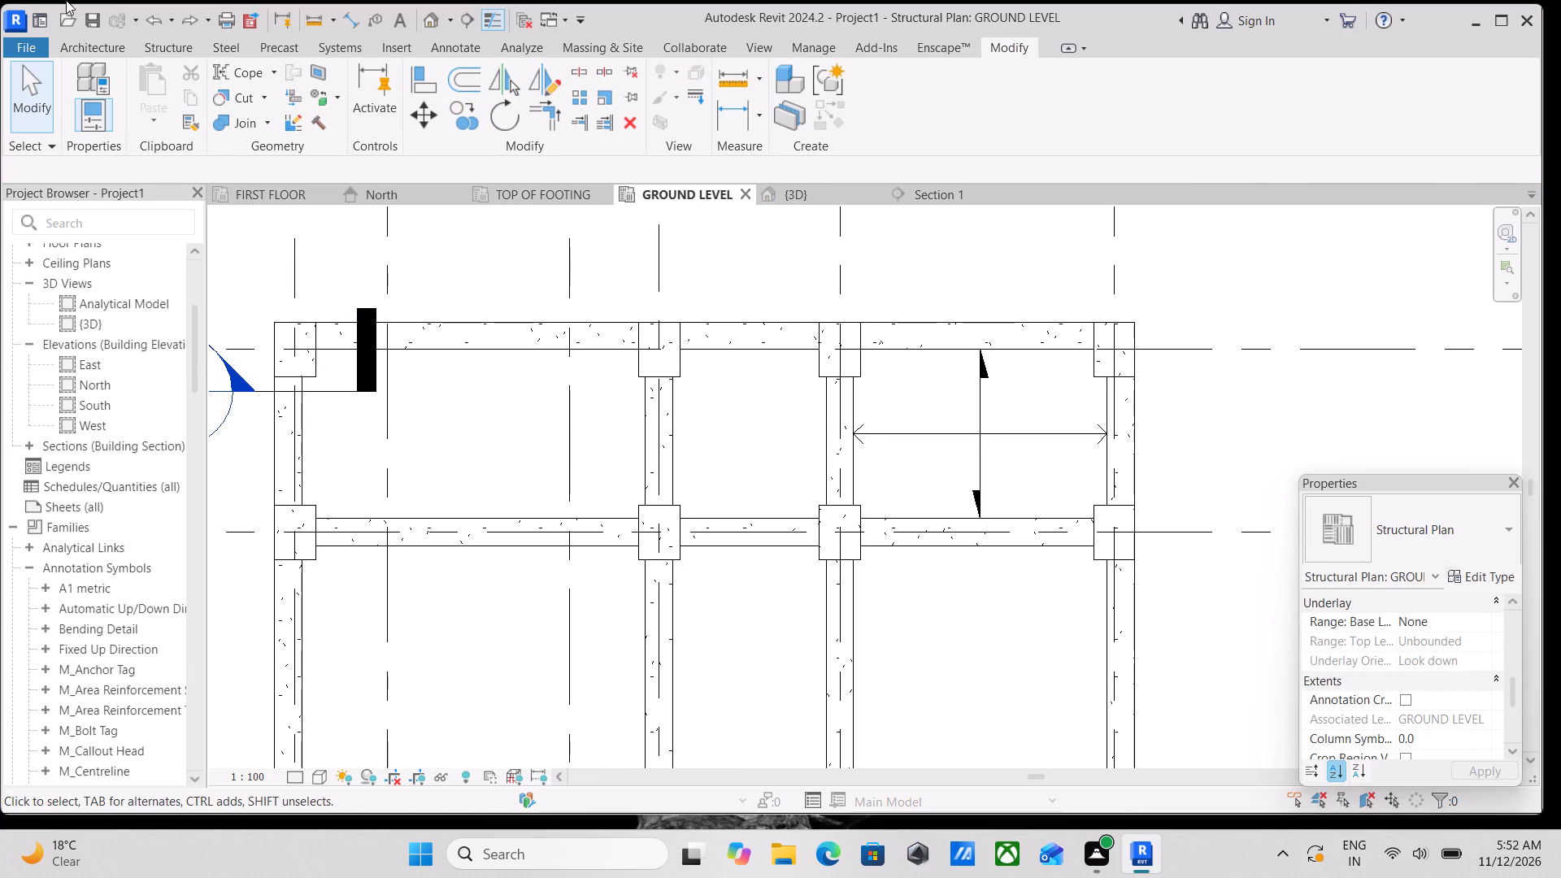
{"action": "left_click", "coordinate": [168, 49]}
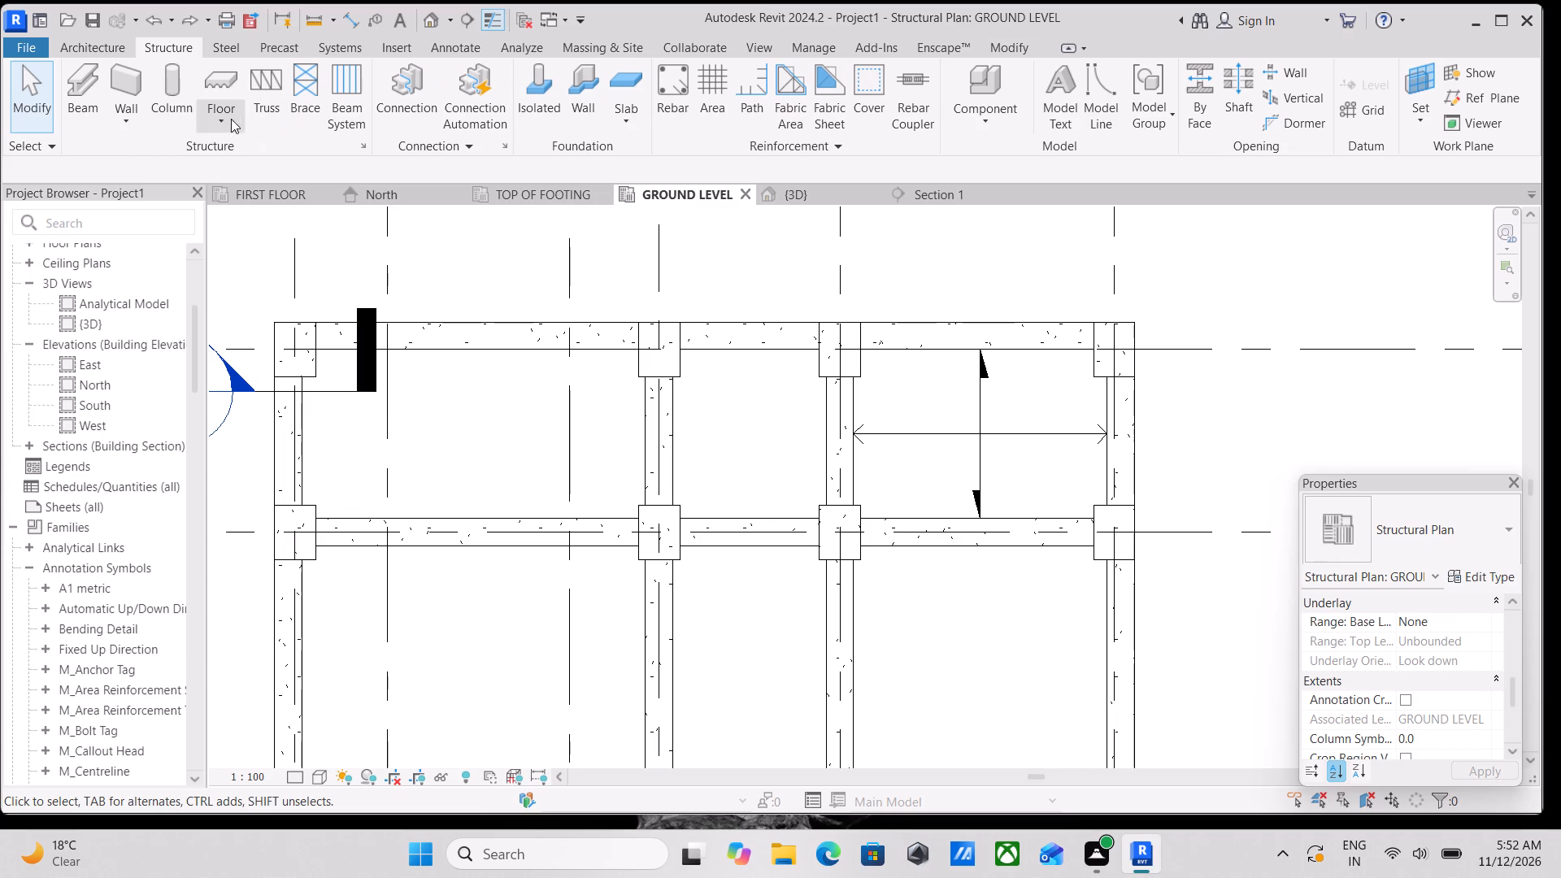
{"action": "left_click", "coordinate": [228, 126]}
{"action": "left_click", "coordinate": [240, 163]}
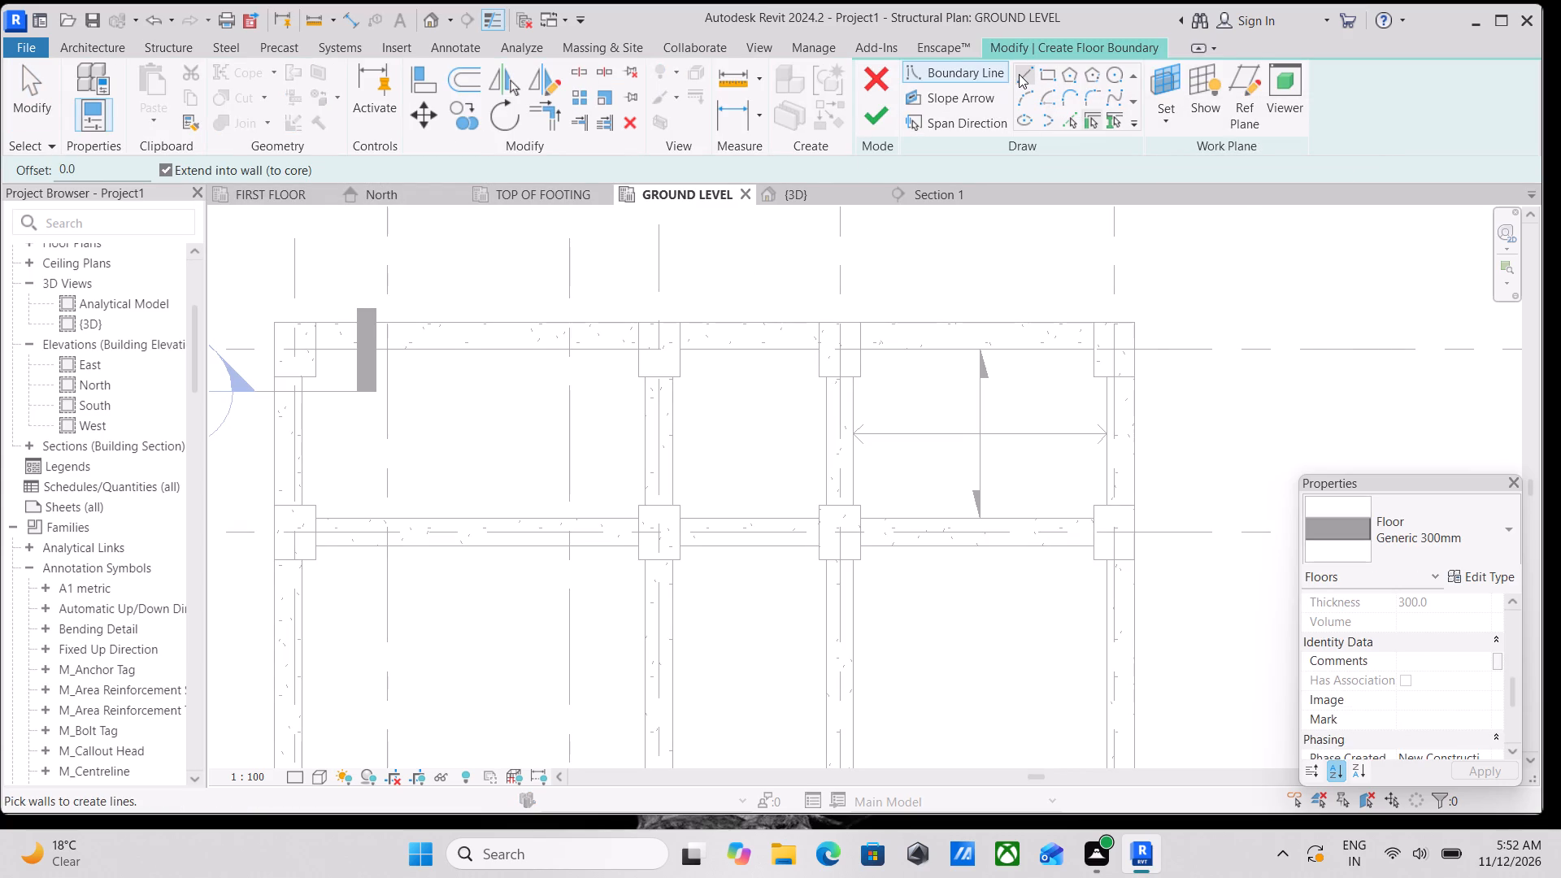
{"action": "left_click", "coordinate": [1019, 74]}
{"action": "scroll", "coordinate": [702, 350], "scroll_direction": "up", "scroll_amount": 4}
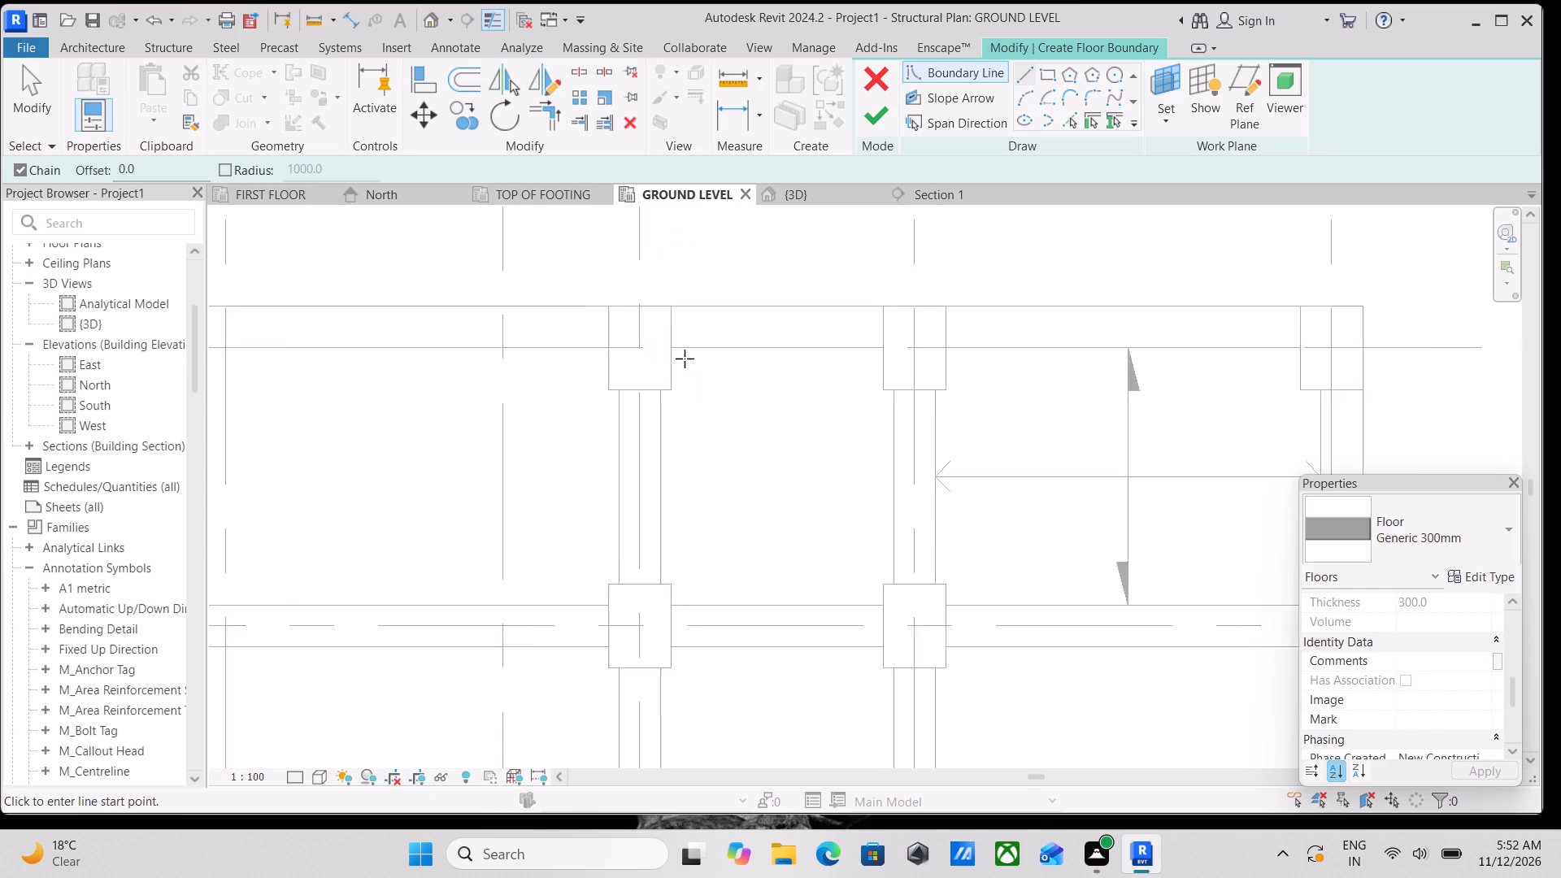
{"action": "left_click", "coordinate": [667, 349]}
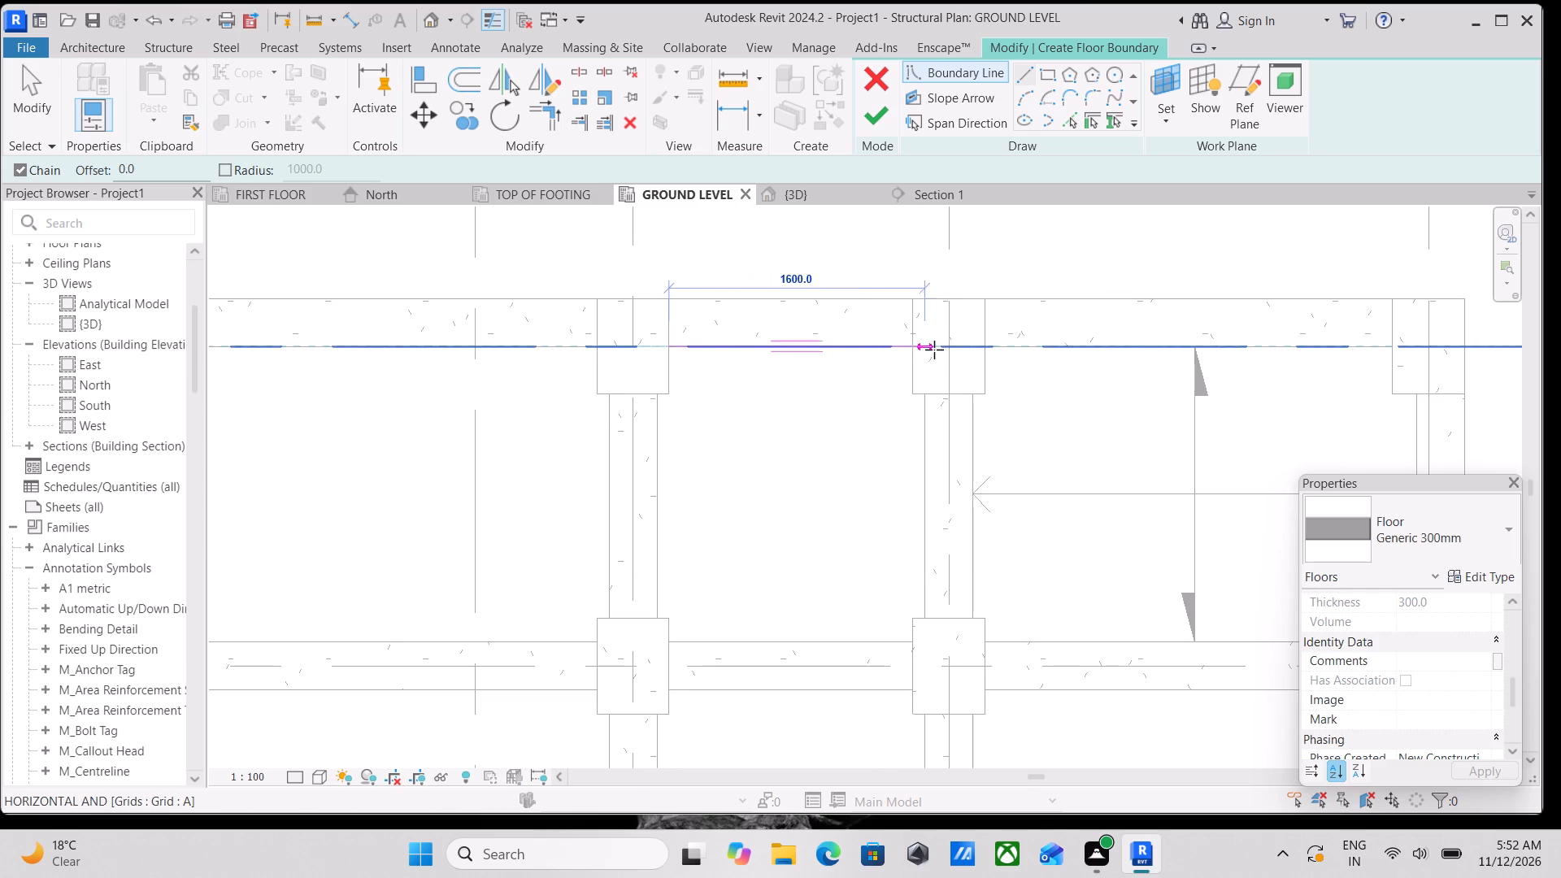
{"action": "left_click", "coordinate": [912, 343]}
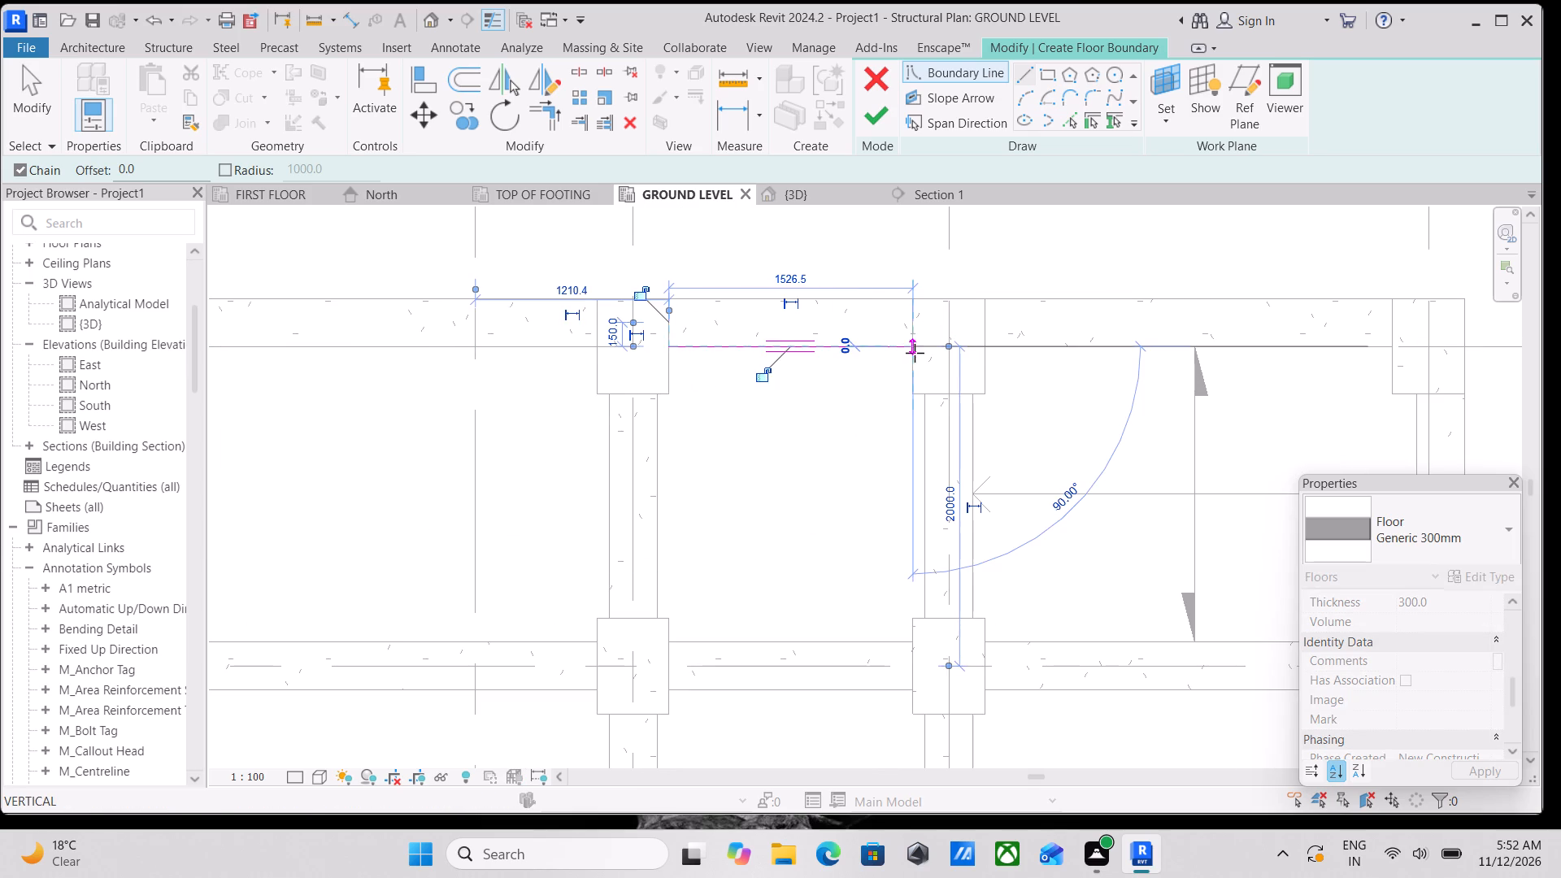
{"action": "left_click", "coordinate": [909, 391]}
Continue the boundary around the grid A column corner, 1400 mm along the beam face, and around the column to the grid B beam.
{"action": "scroll", "coordinate": [909, 392], "scroll_direction": "up", "scroll_amount": 2}
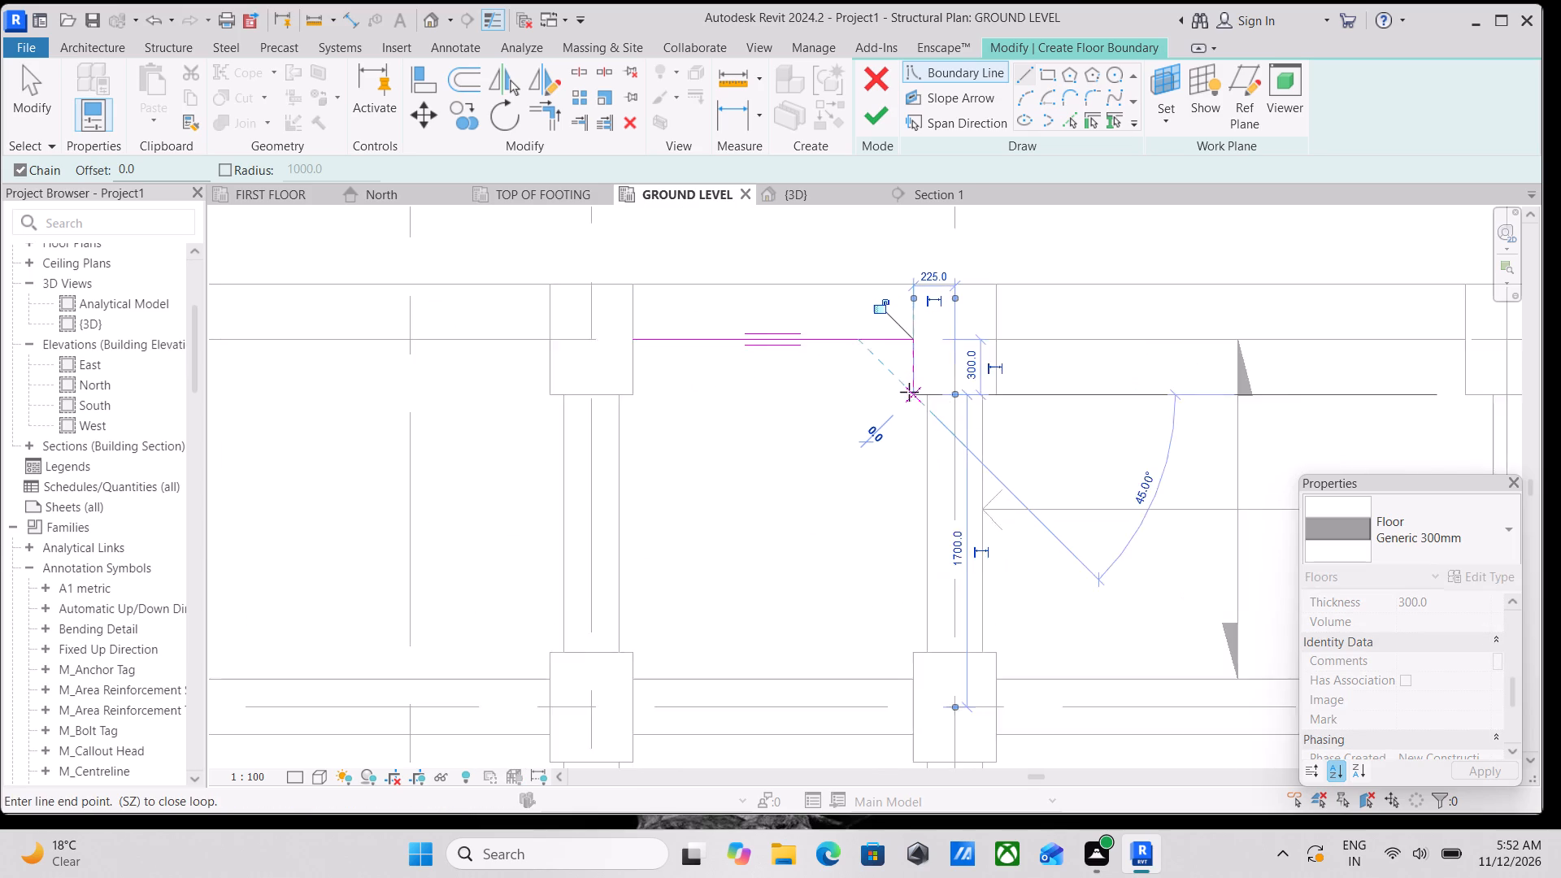
{"action": "scroll", "coordinate": [934, 393], "scroll_direction": "up", "scroll_amount": 1}
{"action": "left_click", "coordinate": [934, 393]}
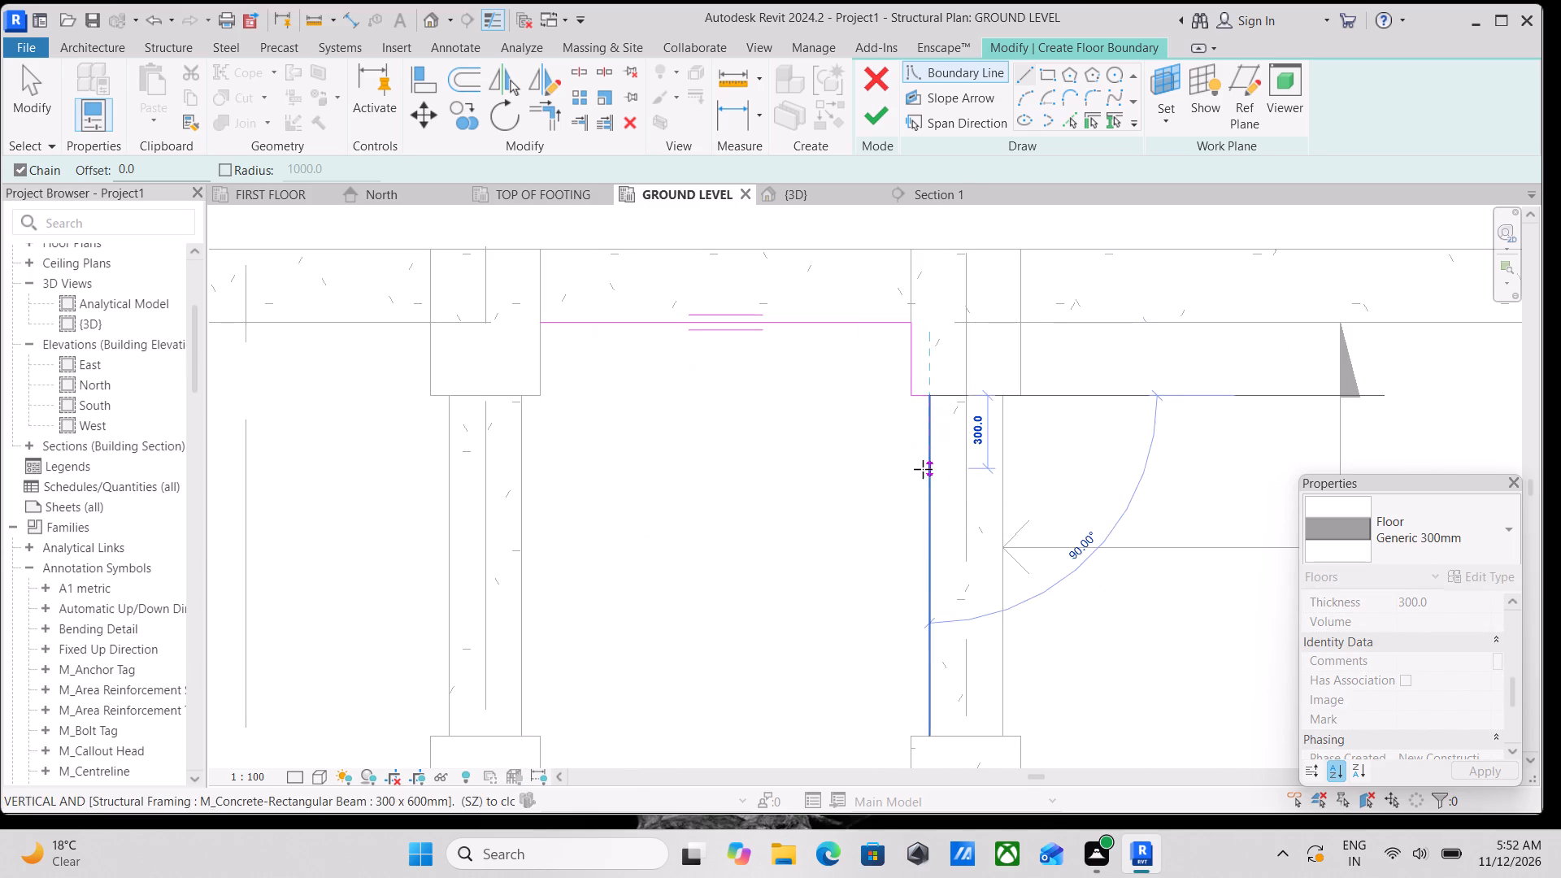
{"action": "middle_click_drag", "start_coordinate": [923, 469], "coordinate": [919, 290]}
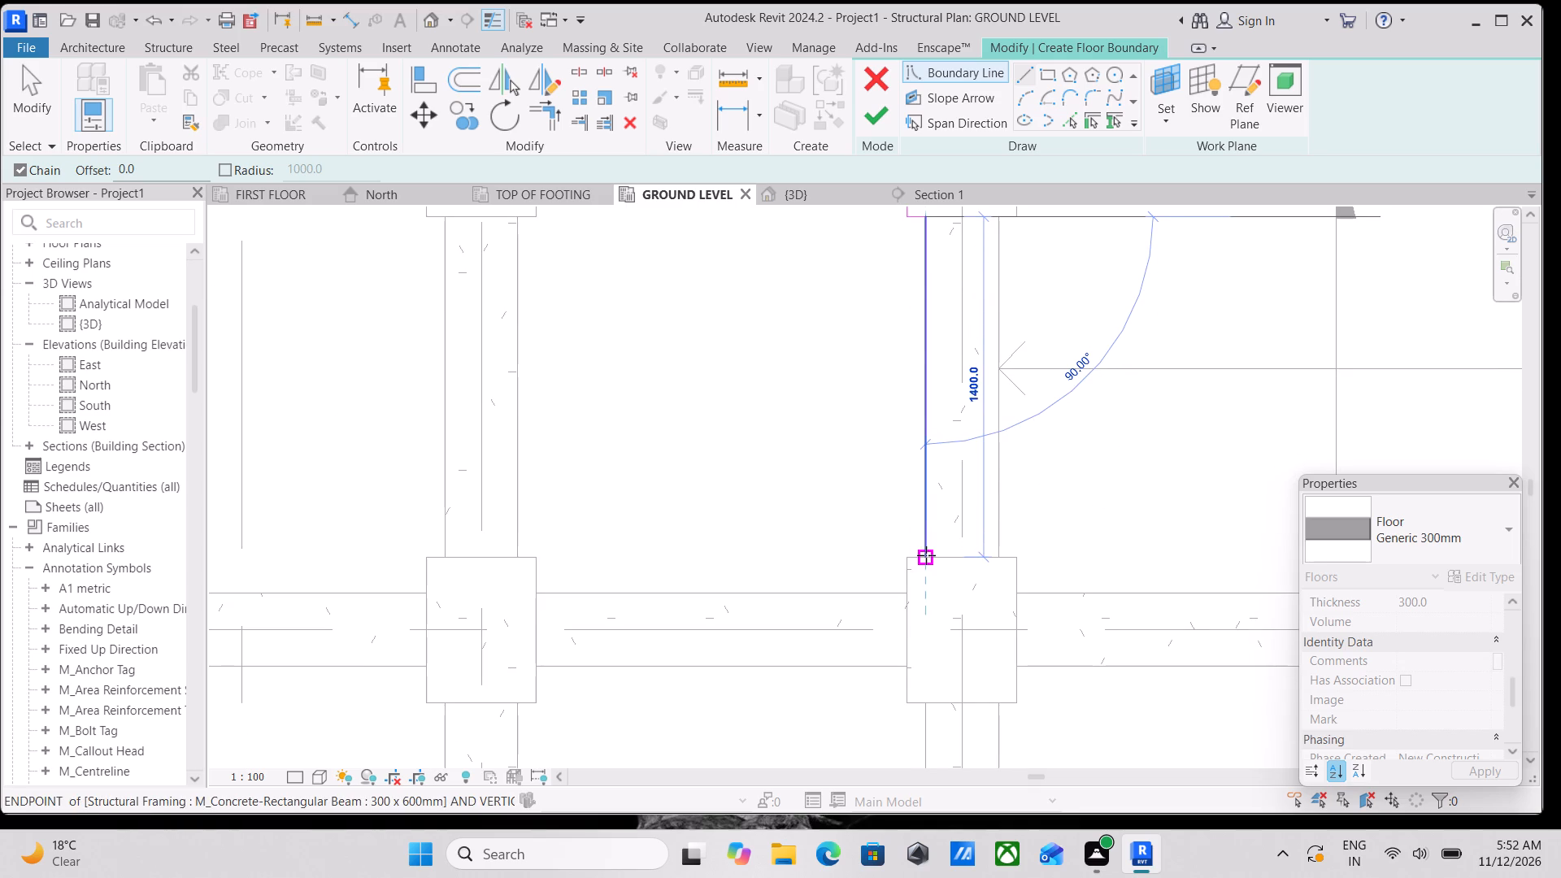
{"action": "left_click", "coordinate": [926, 555]}
{"action": "scroll", "coordinate": [924, 556], "scroll_direction": "up", "scroll_amount": 2}
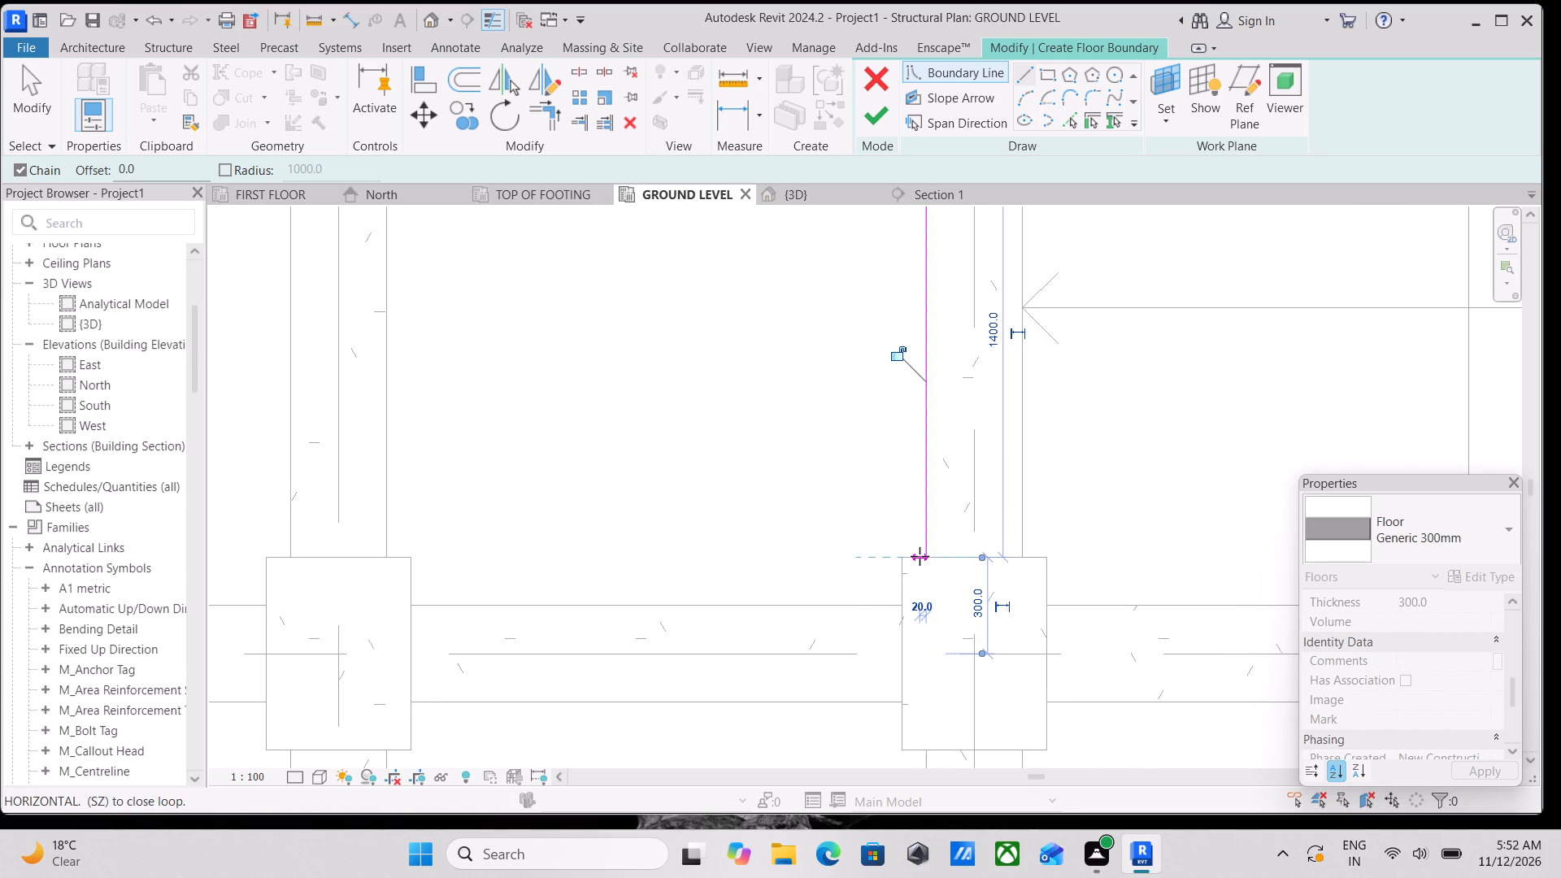
{"action": "left_click", "coordinate": [907, 558]}
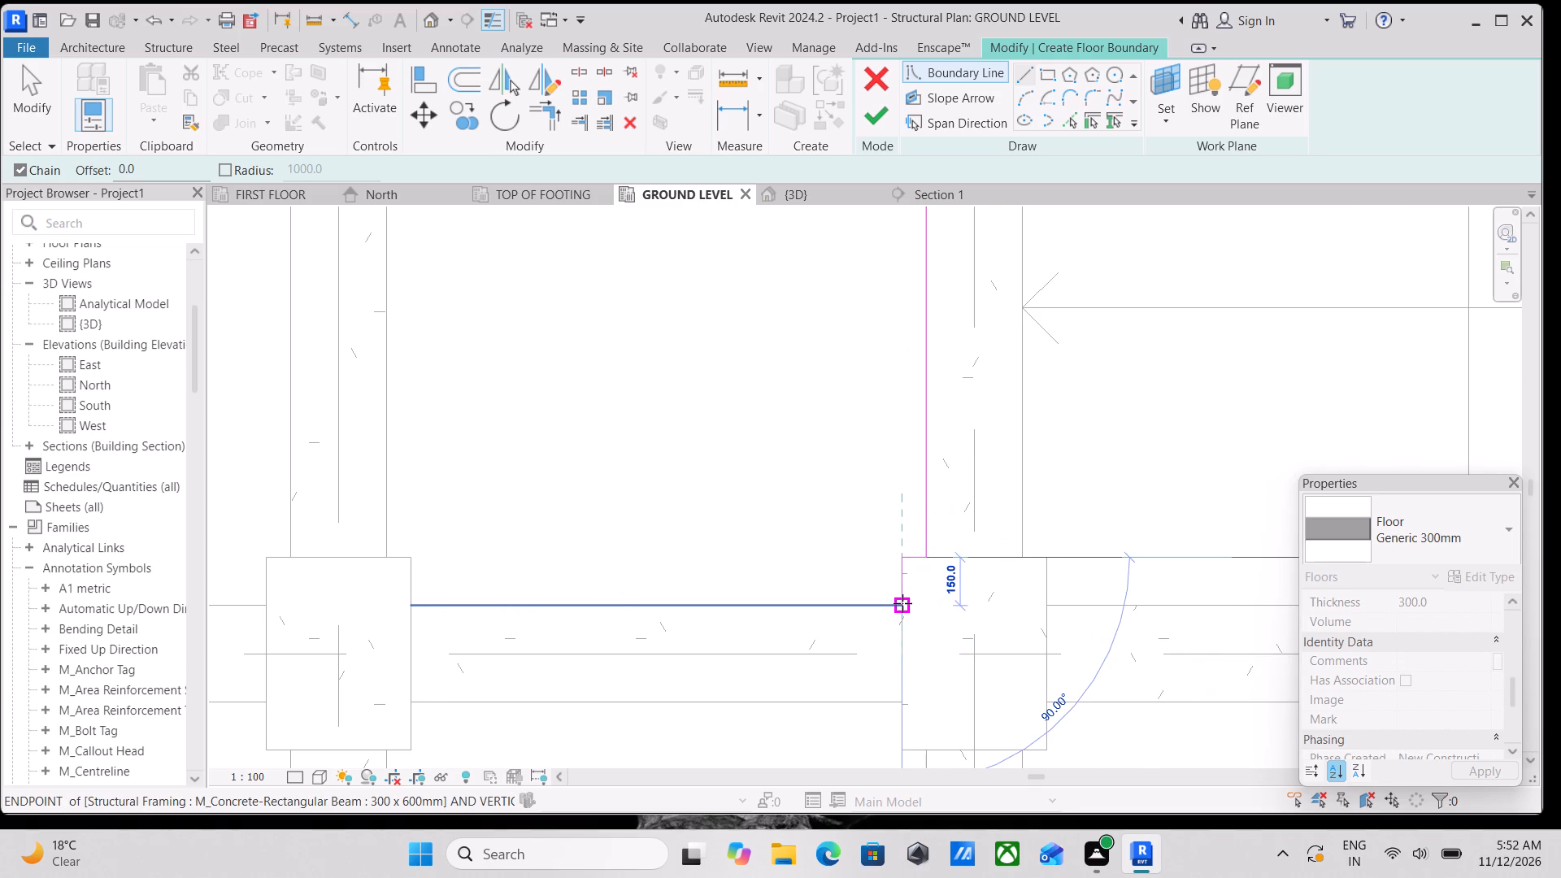
{"action": "left_click", "coordinate": [902, 604]}
Continue the floor boundary 1526.5 mm along the grid B beam, 150 mm up the column face and across to the adjoining beam face.
{"action": "middle_click_drag", "start_coordinate": [659, 588], "coordinate": [1001, 579]}
{"action": "scroll", "coordinate": [1001, 579], "scroll_direction": "up", "scroll_amount": 1}
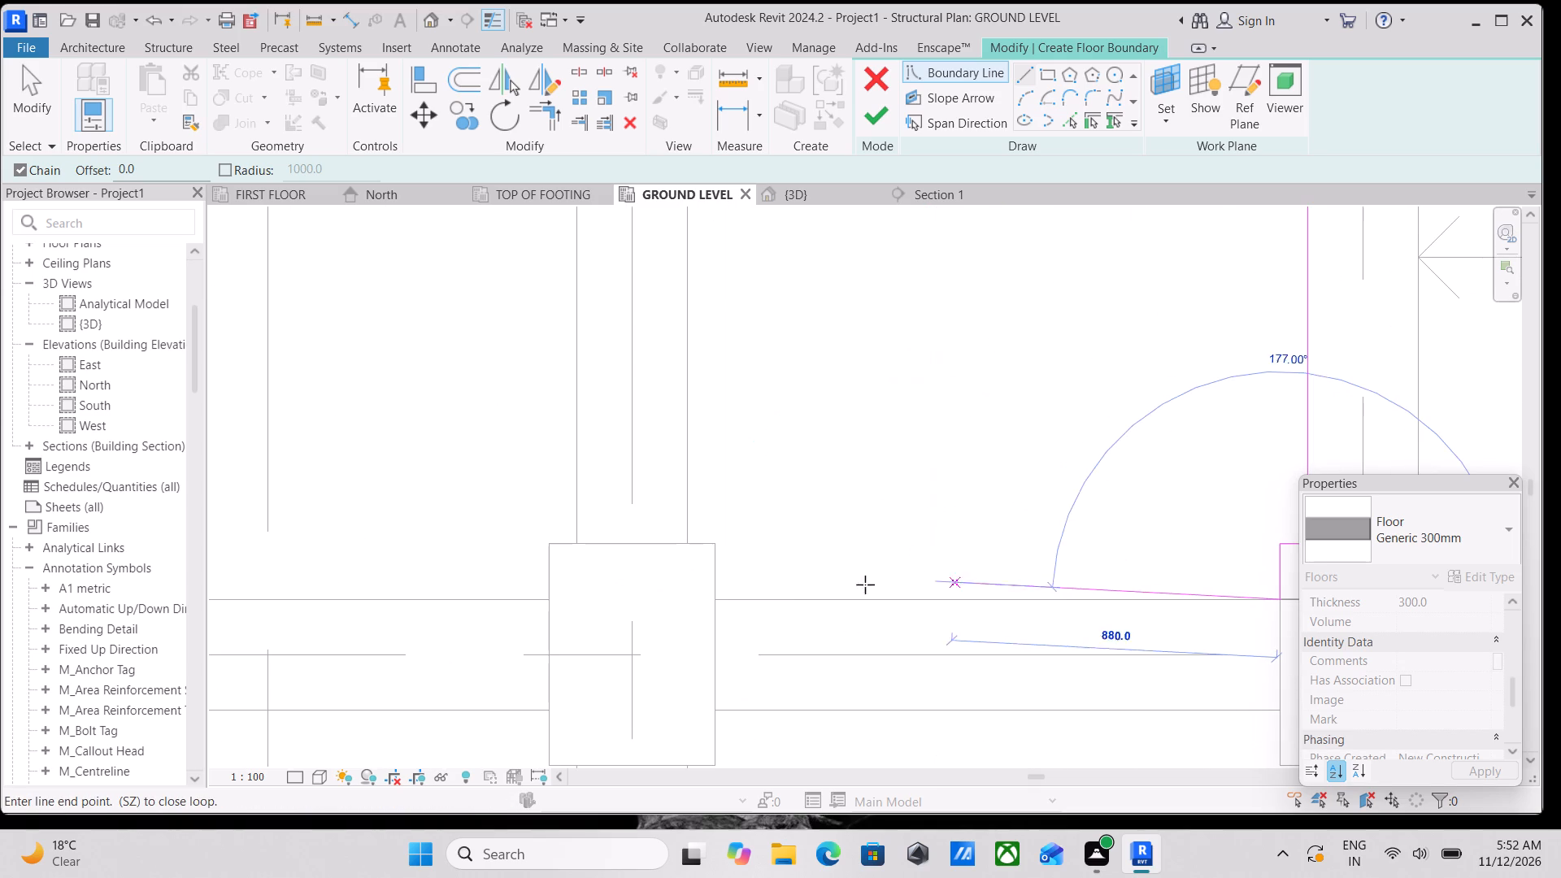
{"action": "left_click", "coordinate": [715, 602]}
{"action": "left_click", "coordinate": [710, 541]}
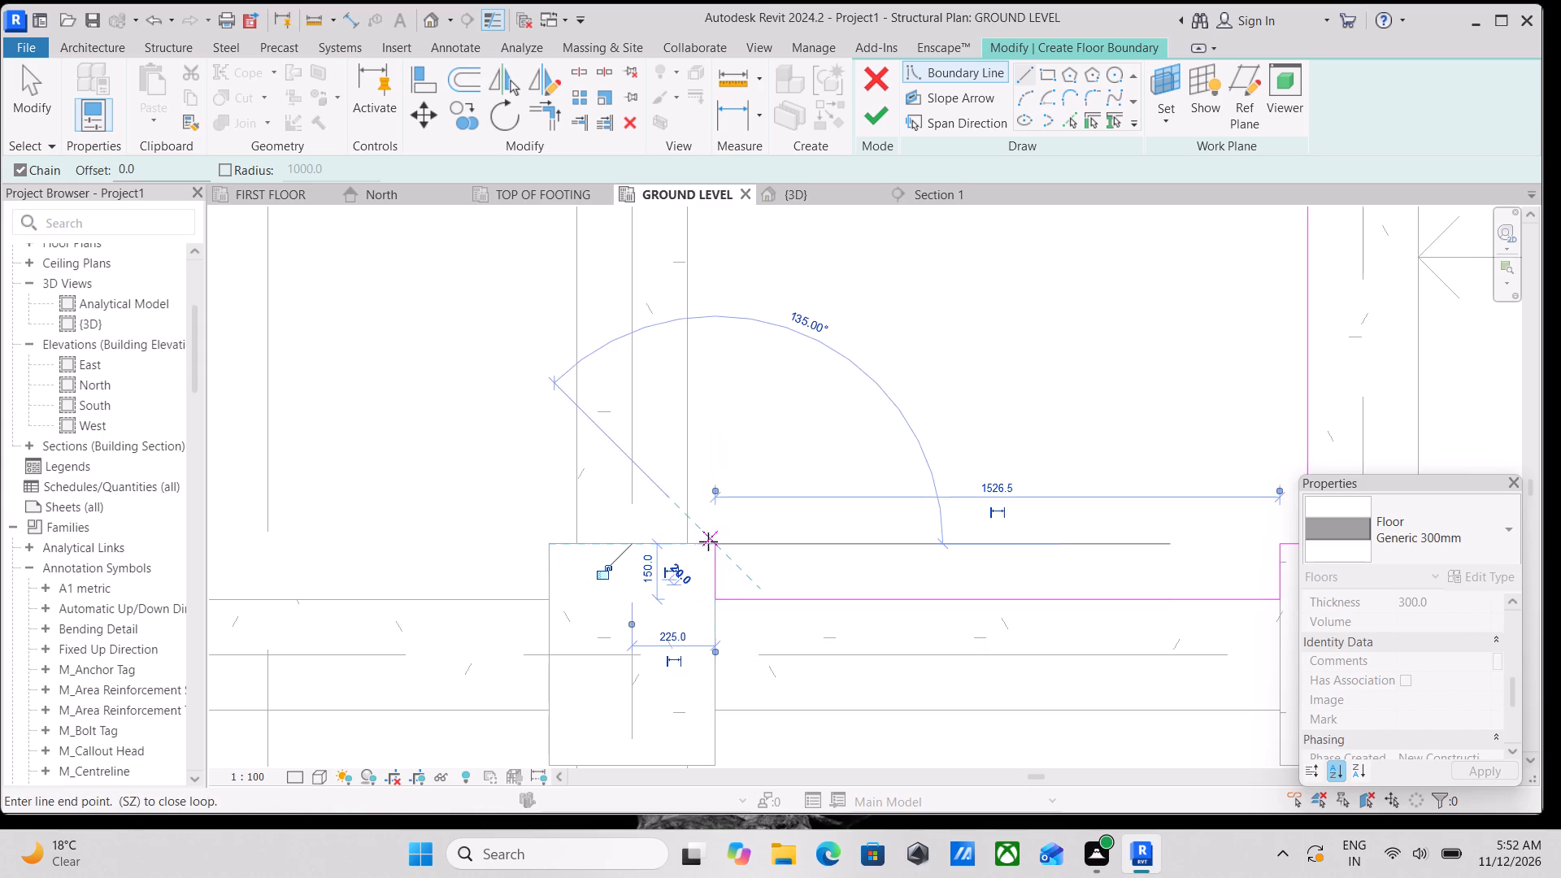
{"action": "left_click", "coordinate": [686, 542]}
Draw the boundary 1400 mm along the beam face, 75 mm across the column and 300 mm along it, closing the loop at grid A.
{"action": "middle_click_drag", "start_coordinate": [689, 436], "coordinate": [706, 658]}
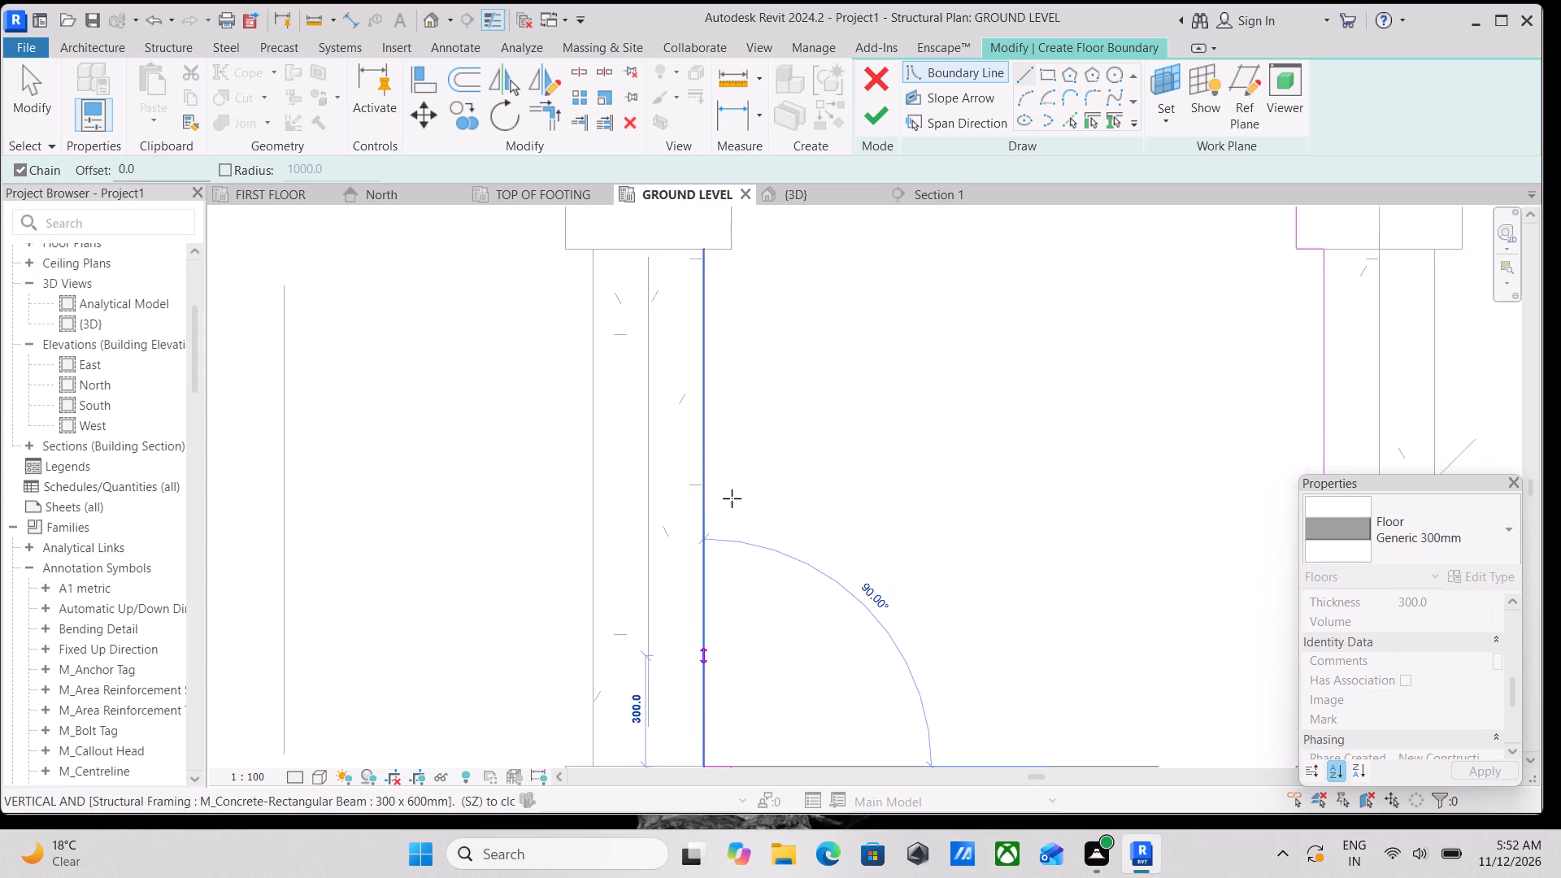
{"action": "scroll", "coordinate": [732, 498], "scroll_direction": "down", "scroll_amount": 1}
{"action": "middle_click_drag", "start_coordinate": [732, 498], "coordinate": [731, 679]}
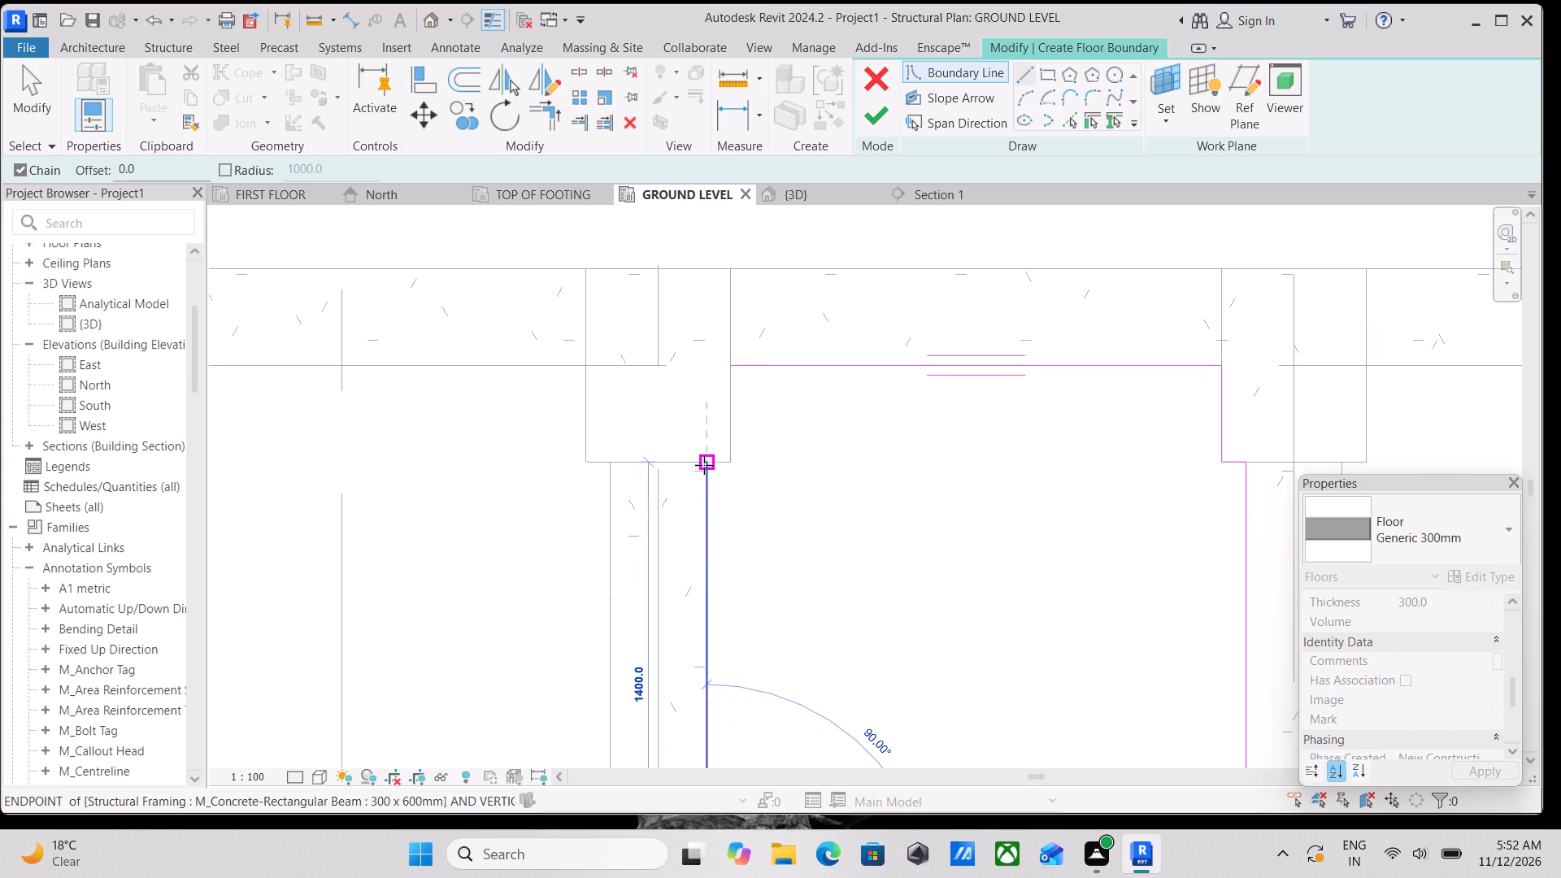
{"action": "left_click", "coordinate": [704, 465]}
{"action": "left_click", "coordinate": [729, 462]}
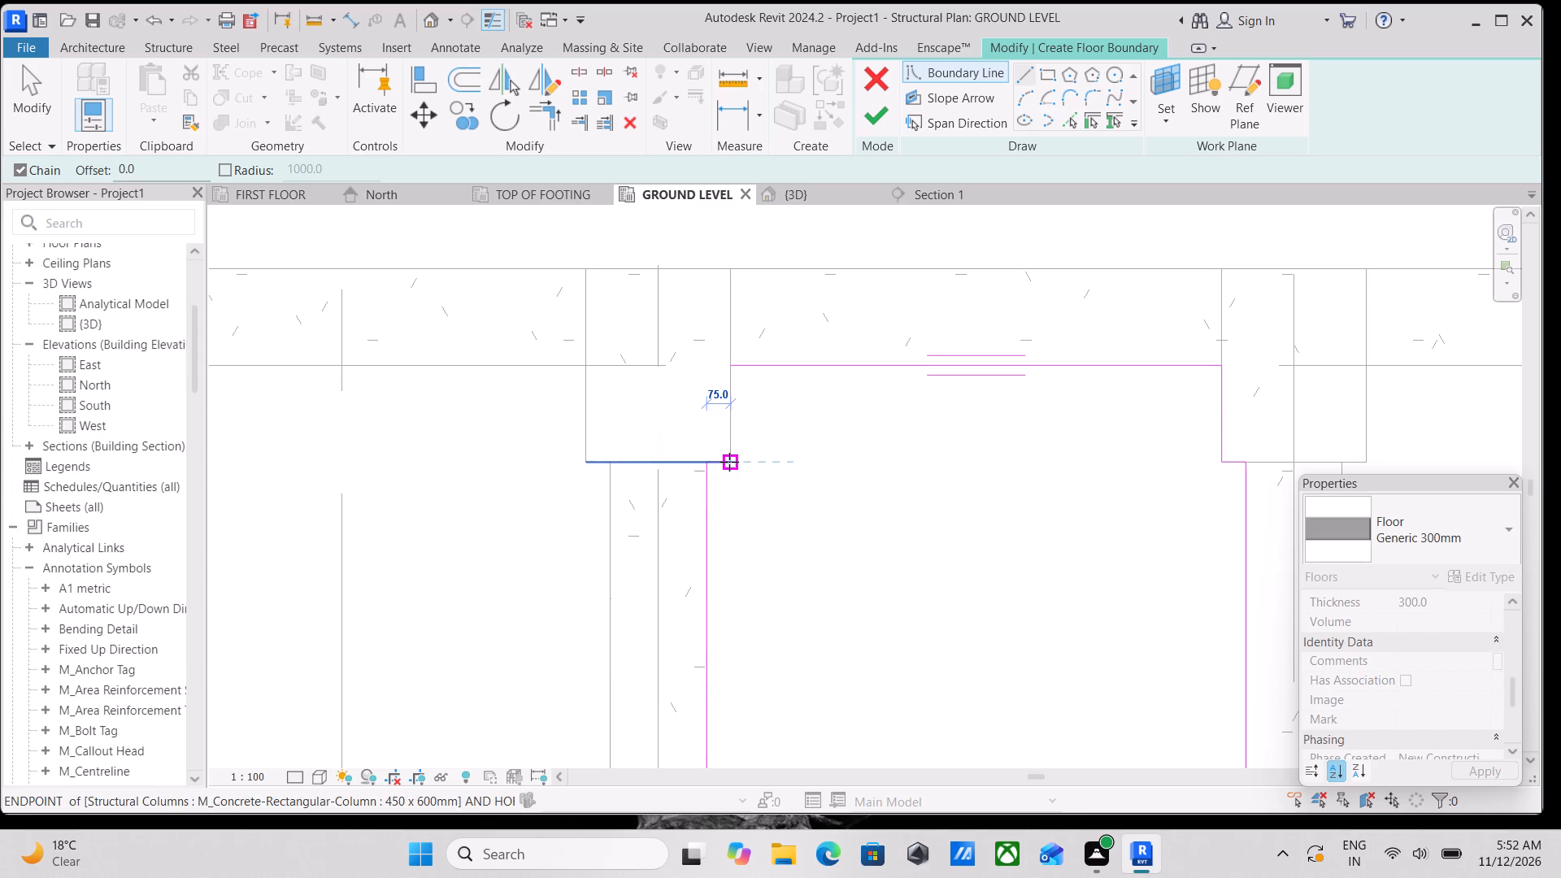
{"action": "left_click", "coordinate": [729, 367]}
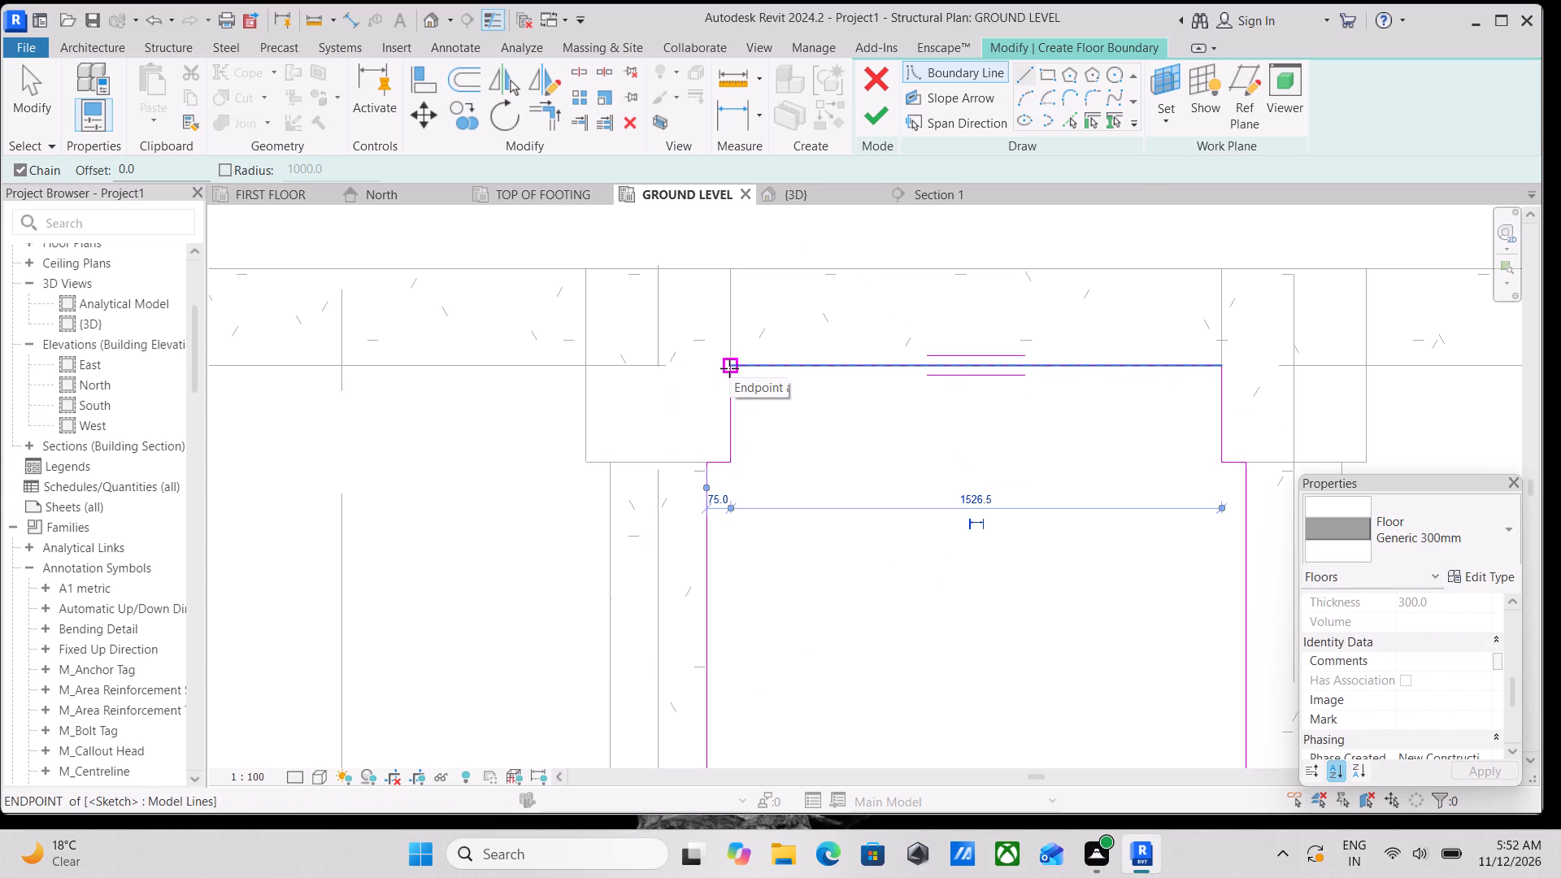
{"action": "key", "text": "Escape"}
Finish the sketch to create the Generic 300mm floor in the narrower bay and clear the selection.
{"action": "scroll", "coordinate": [876, 328], "scroll_direction": "down", "scroll_amount": 4}
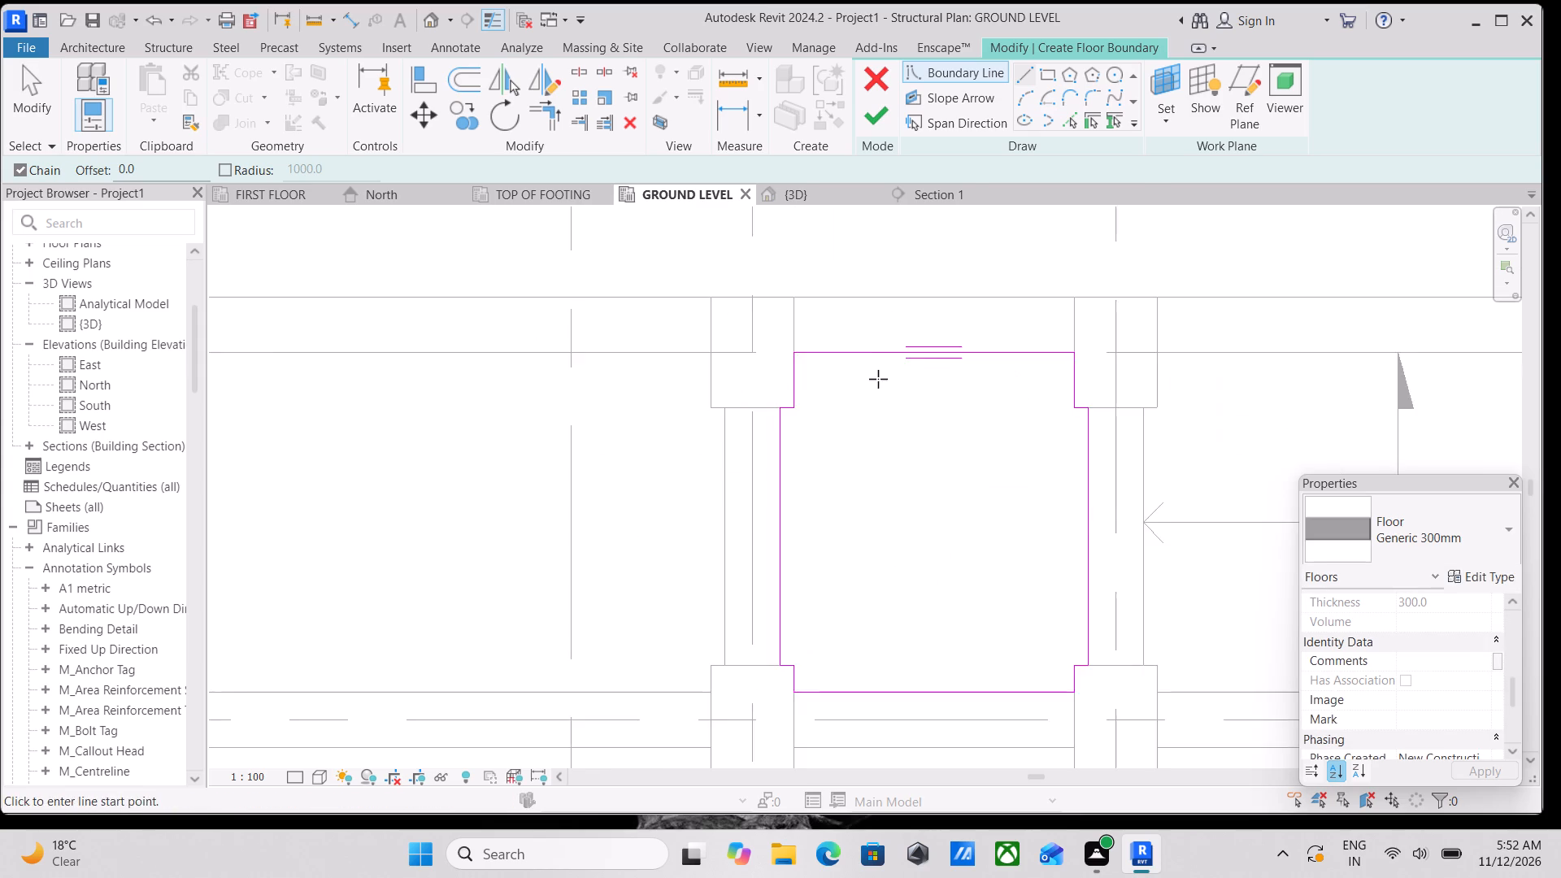
{"action": "scroll", "coordinate": [878, 379], "scroll_direction": "down", "scroll_amount": 2}
{"action": "left_click", "coordinate": [877, 128]}
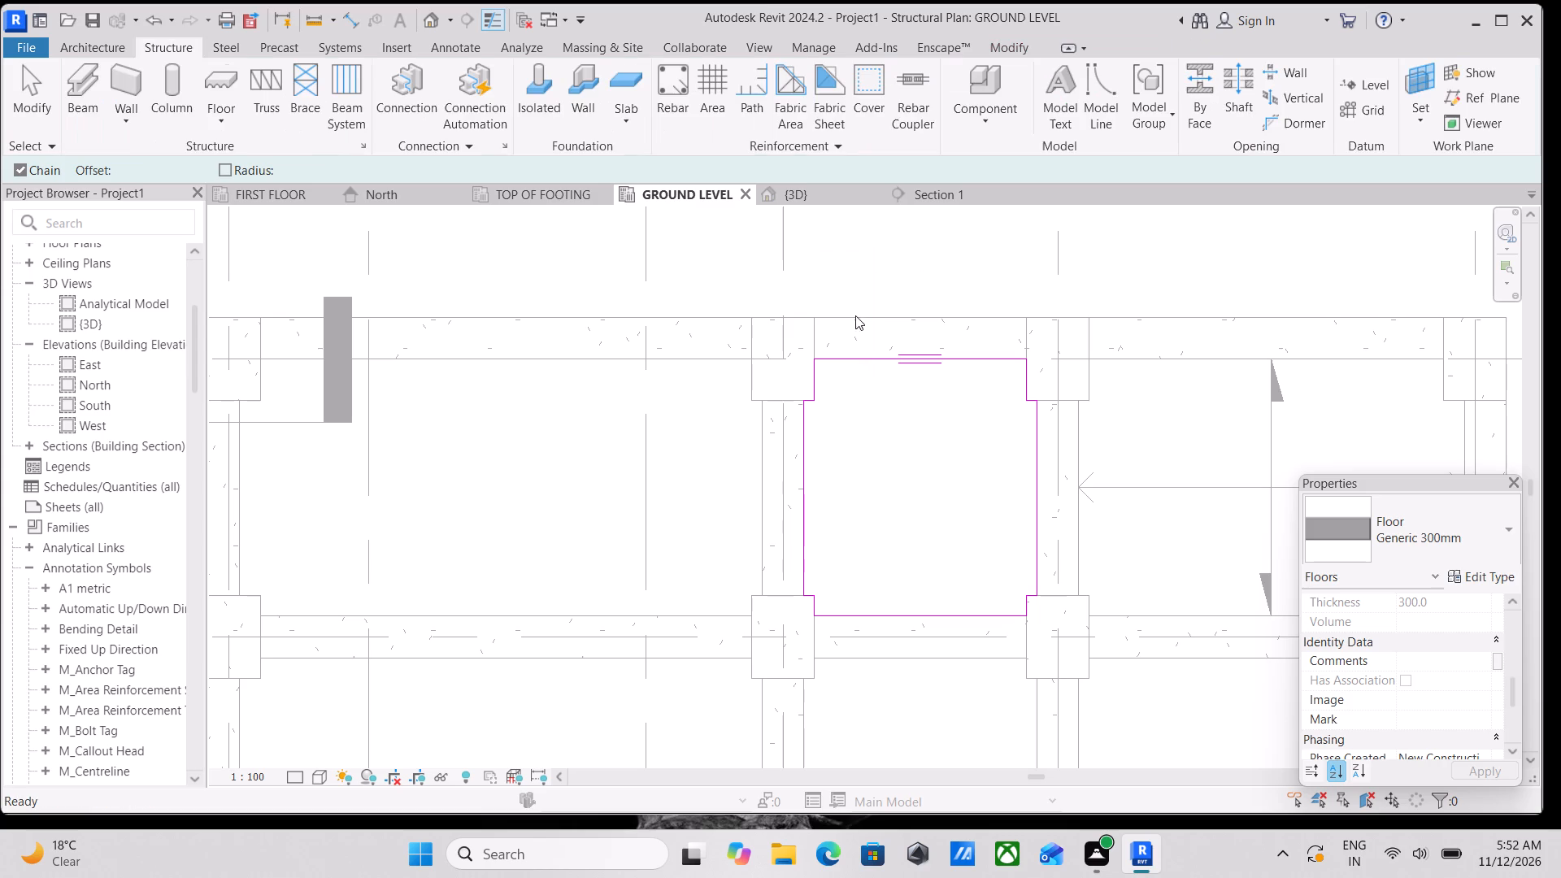
{"action": "scroll", "coordinate": [815, 372], "scroll_direction": "down", "scroll_amount": 2}
{"action": "middle_click", "coordinate": [903, 395]}
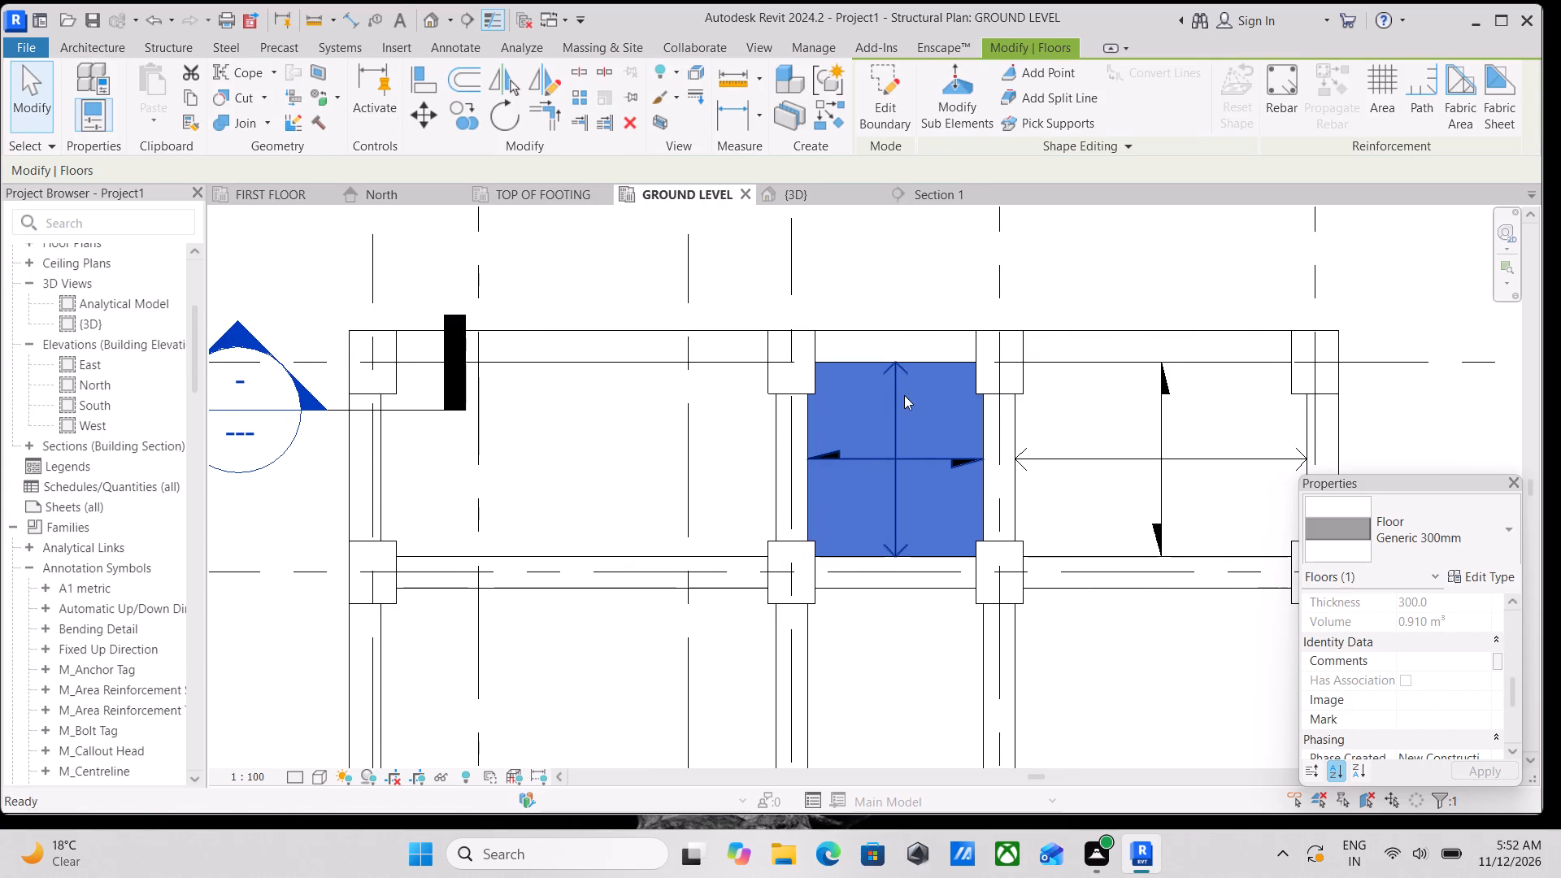
{"action": "middle_click_drag", "start_coordinate": [895, 398], "coordinate": [1089, 376]}
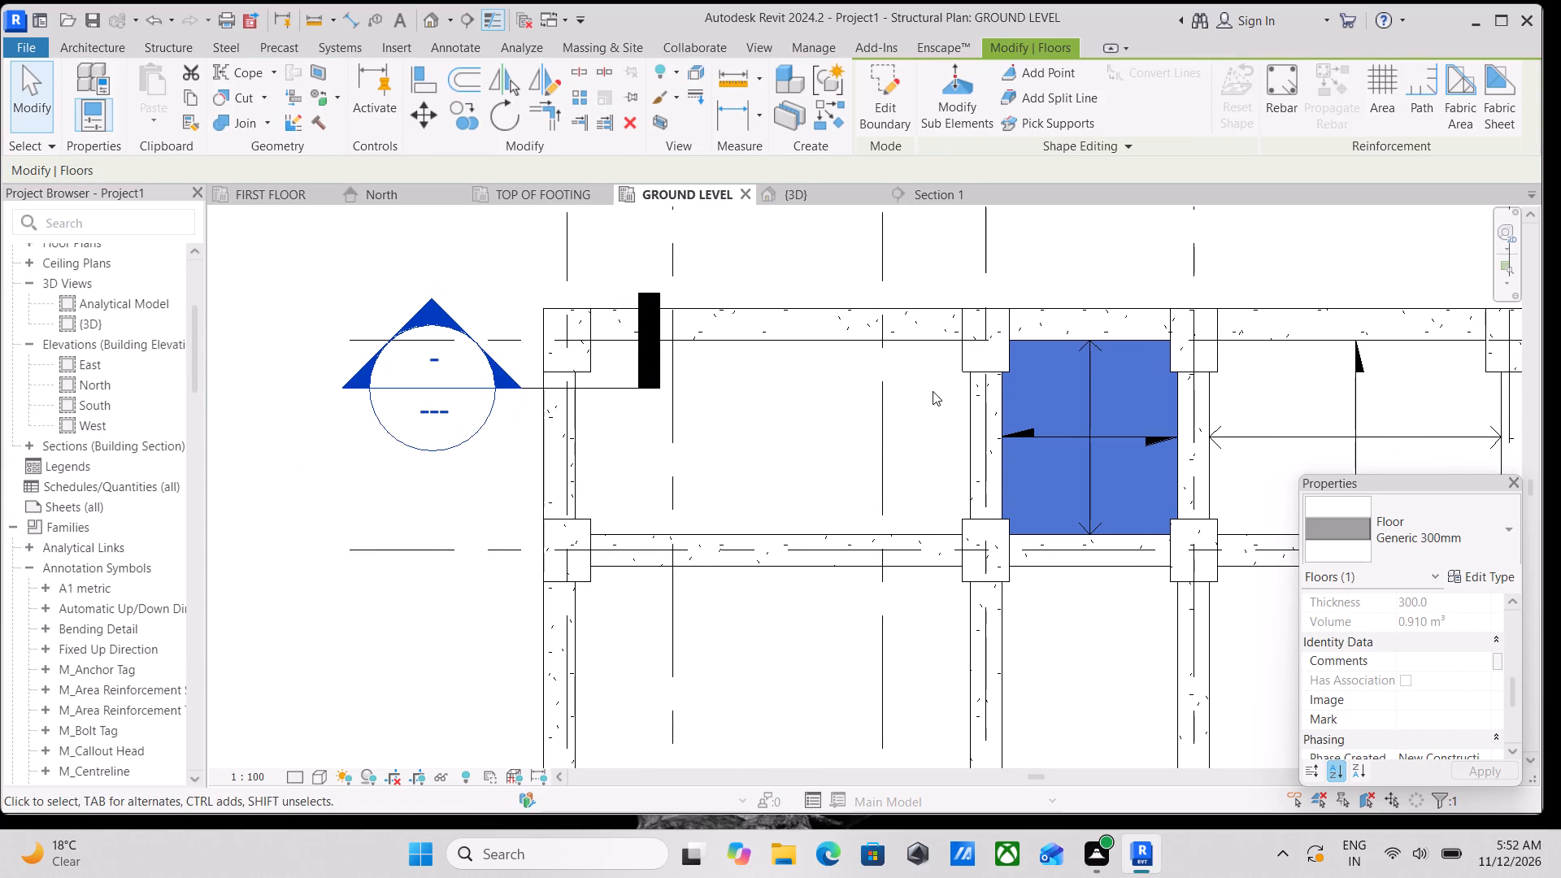
{"action": "key", "text": "Escape"}
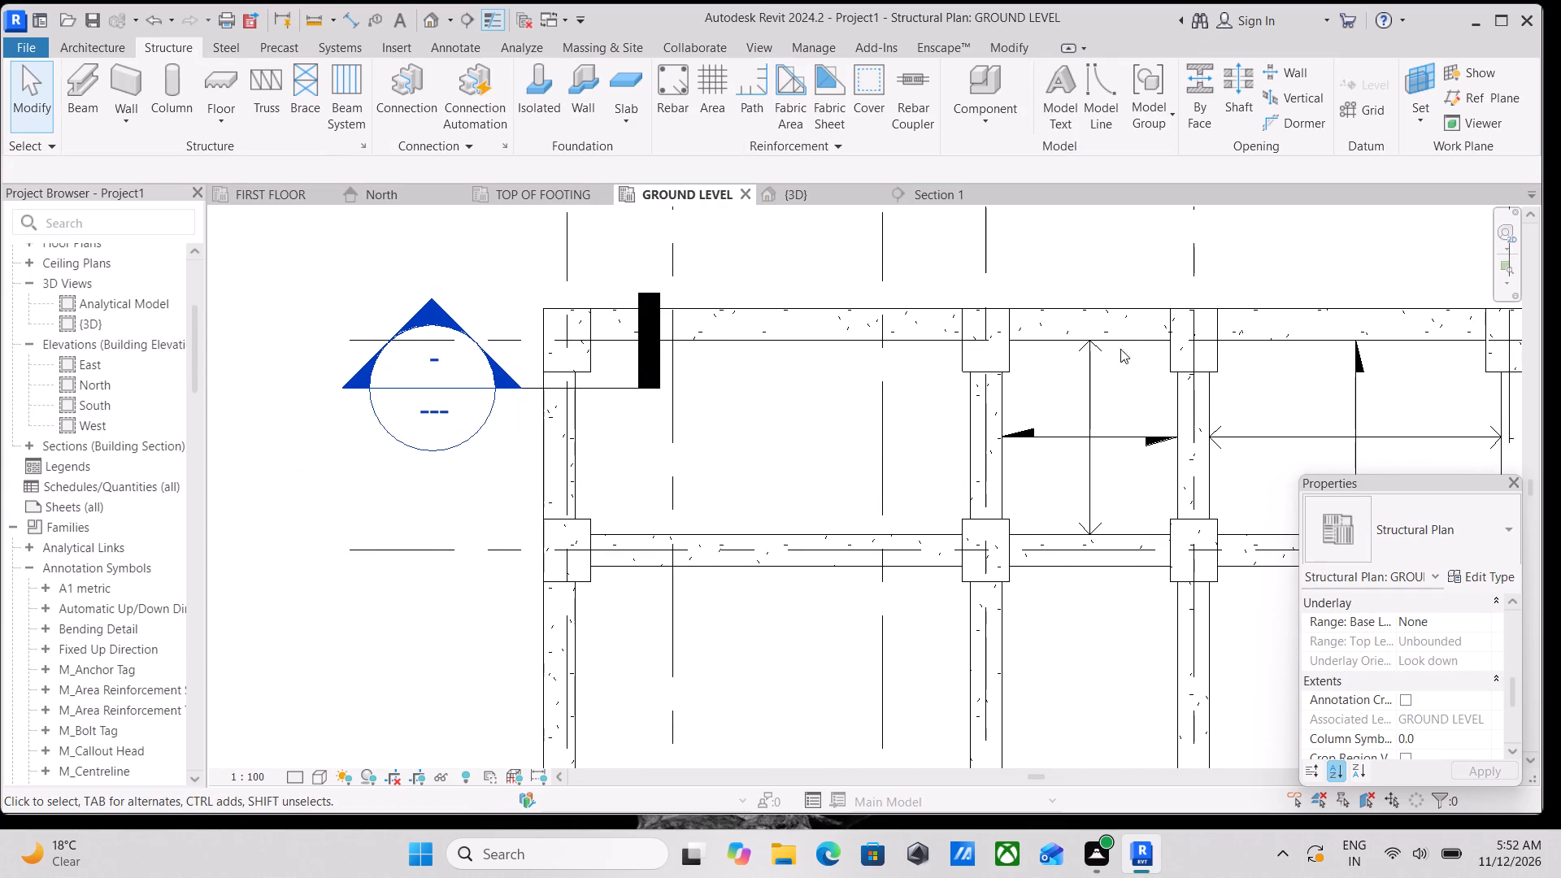
Copy the narrower bay's floor from its grid B edge along the beam line into the adjacent empty wider bay.
{"action": "left_click", "coordinate": [1123, 337]}
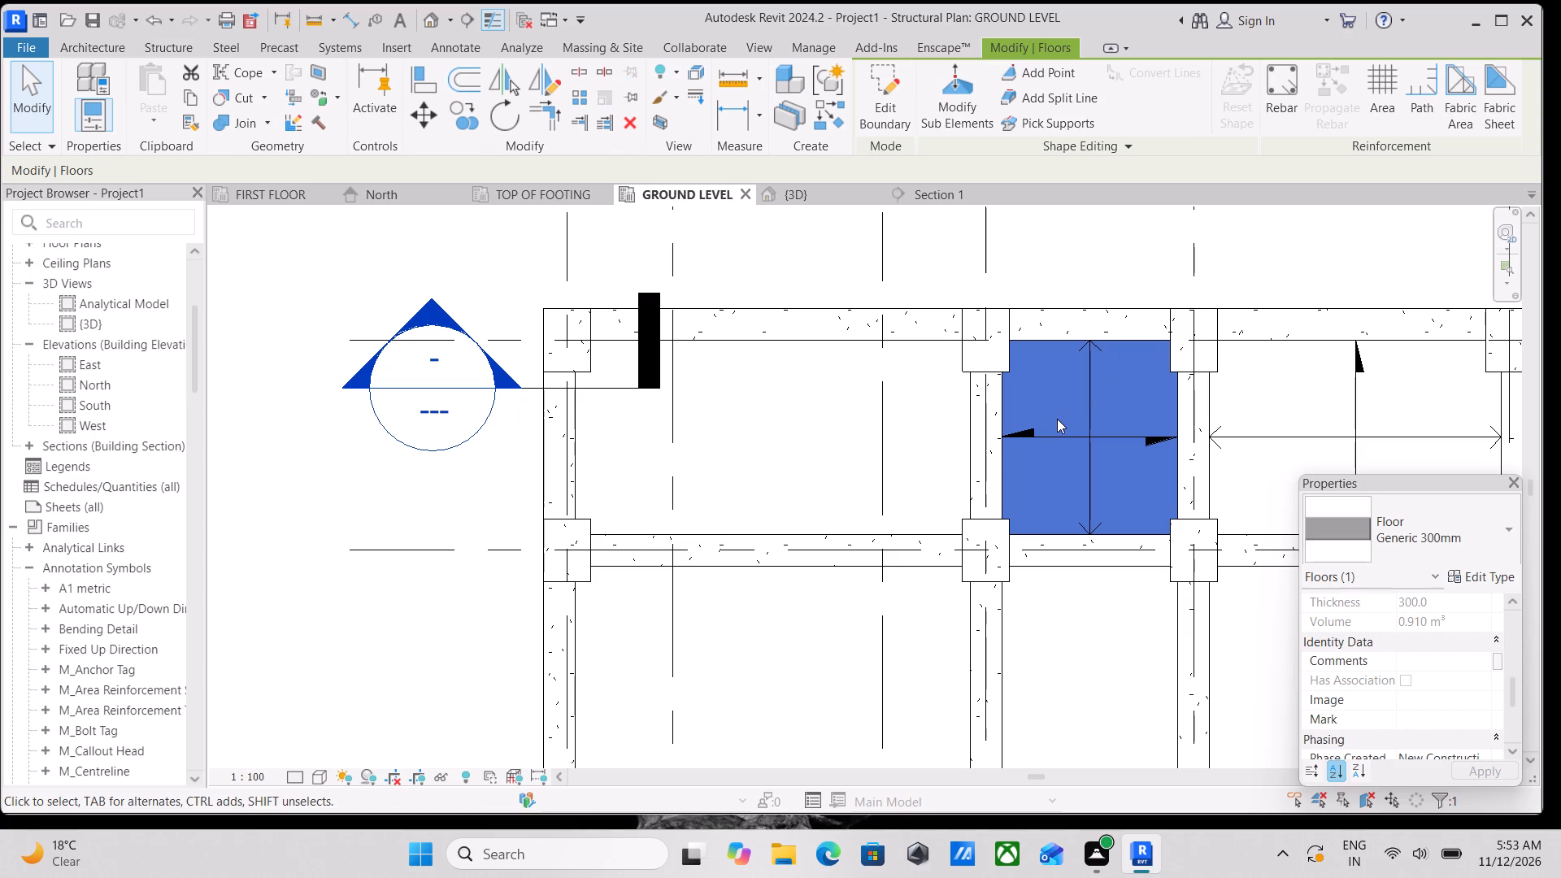
{"action": "key", "text": "c"}
{"action": "key", "text": "o"}
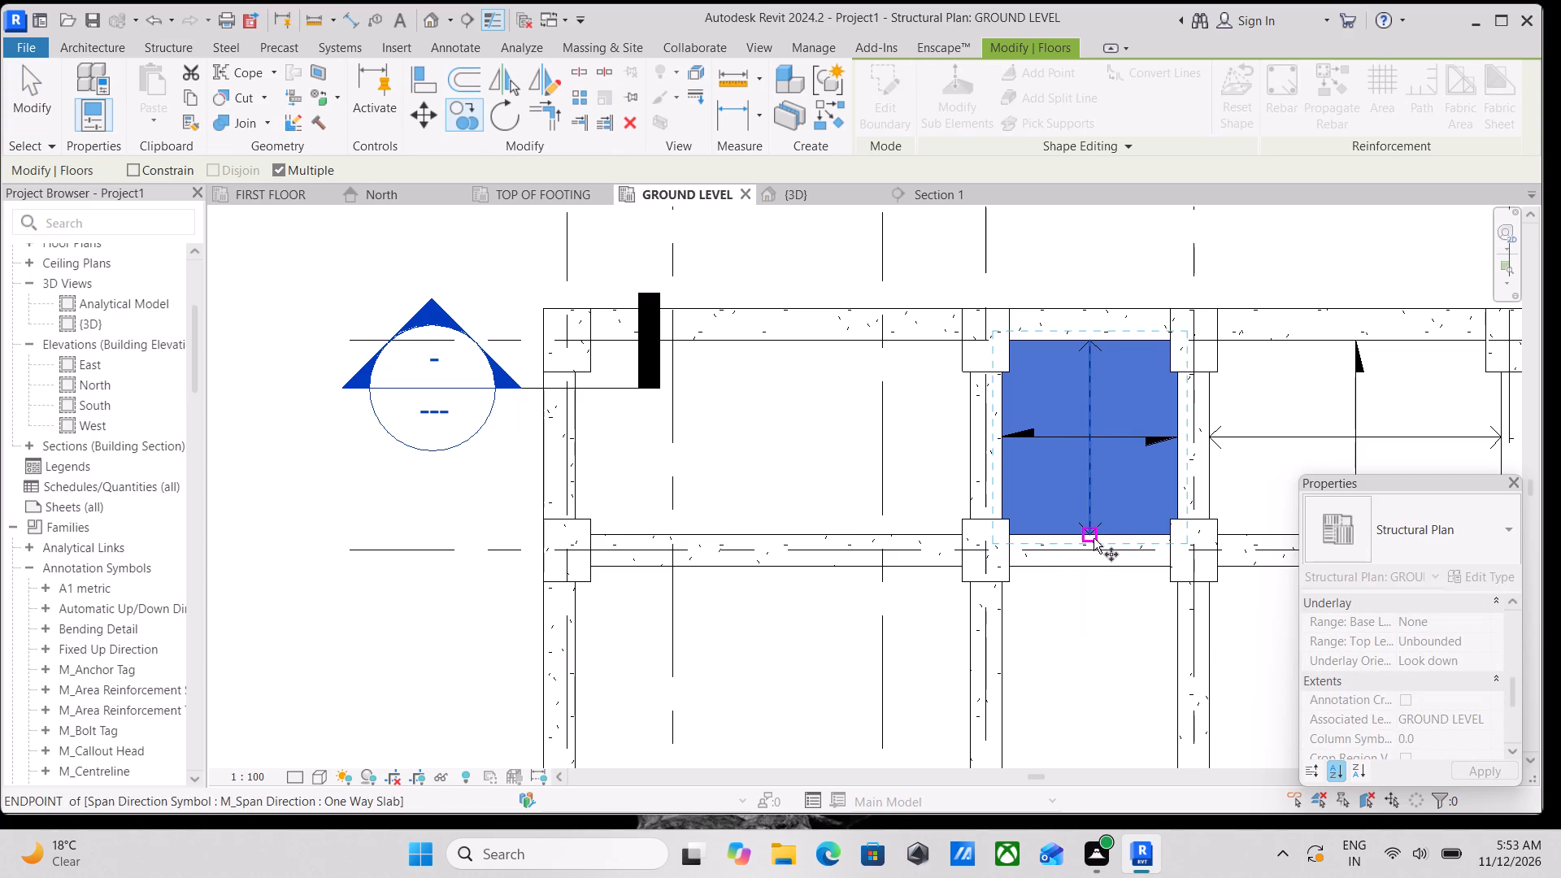
{"action": "scroll", "coordinate": [1095, 534], "scroll_direction": "up", "scroll_amount": 3}
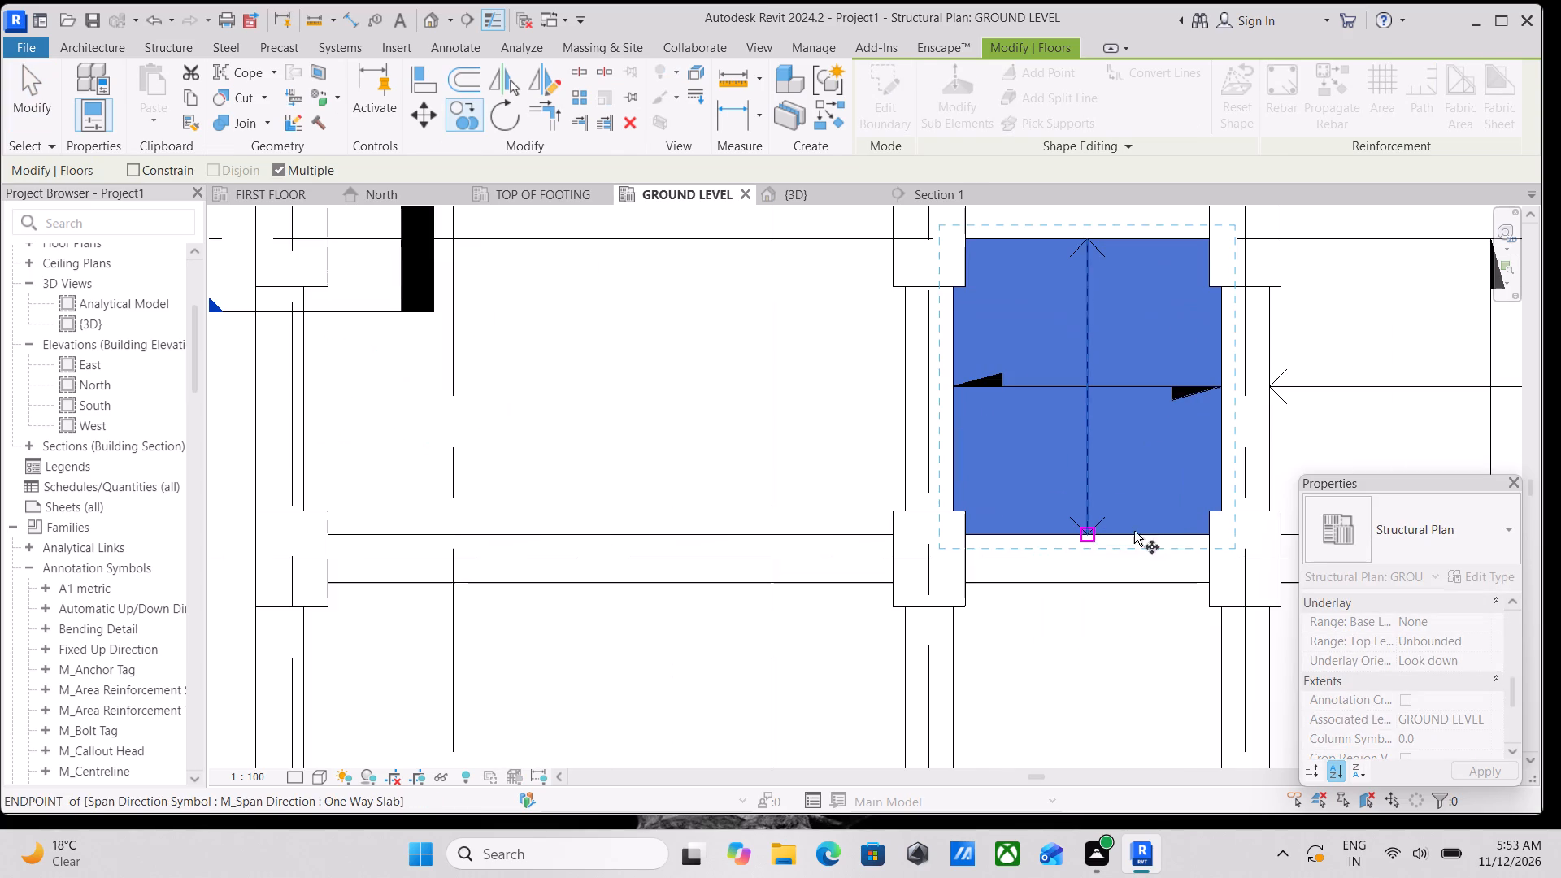
{"action": "left_click", "coordinate": [1085, 534]}
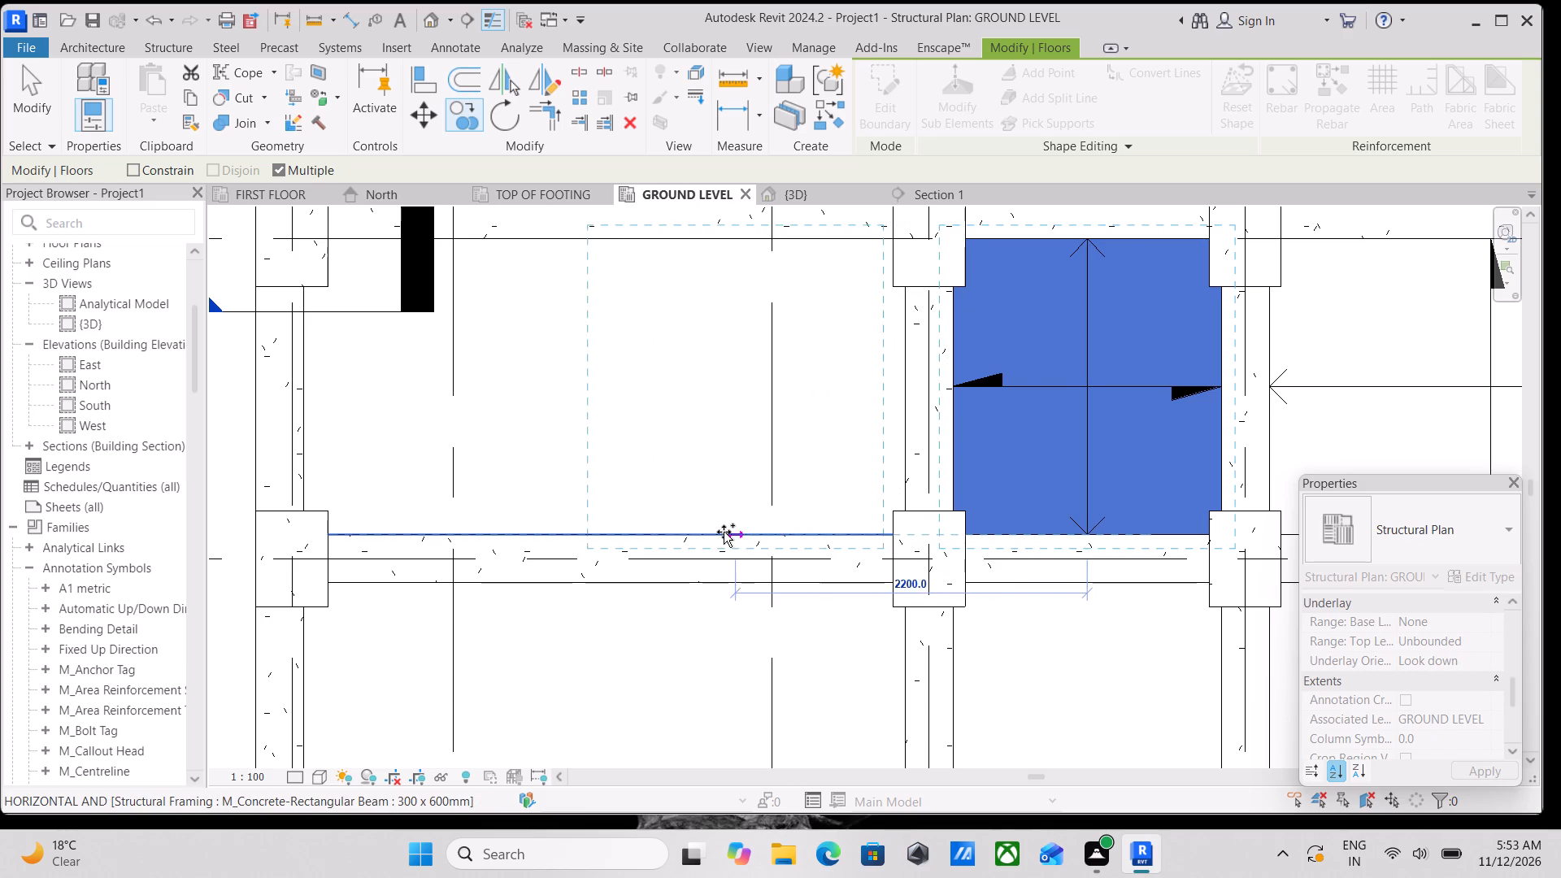
{"action": "left_click", "coordinate": [680, 531]}
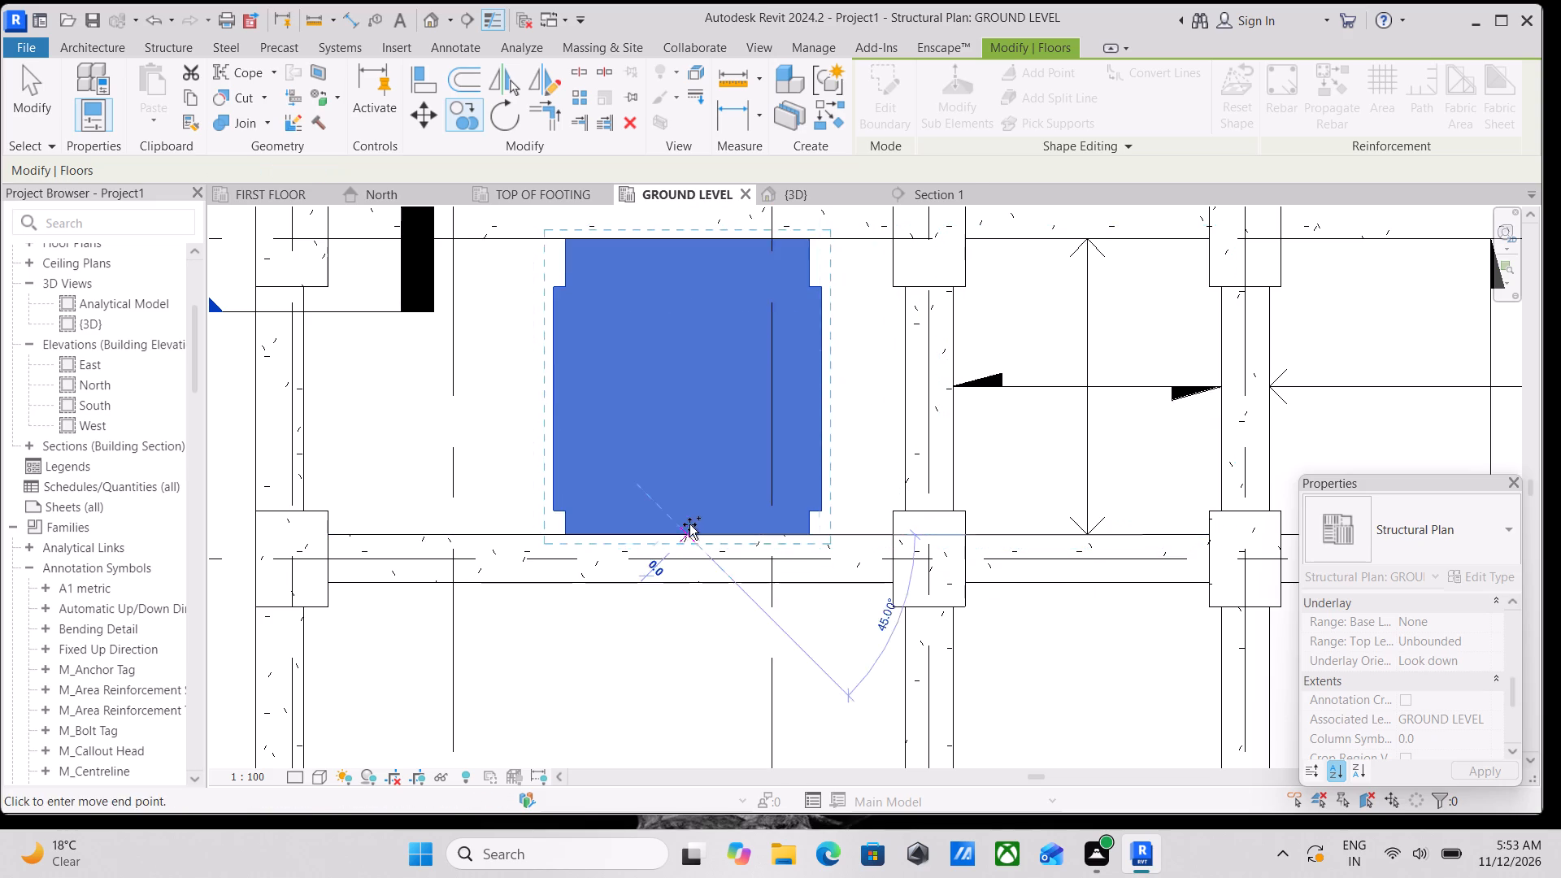
{"action": "scroll", "coordinate": [692, 523], "scroll_direction": "down", "scroll_amount": 2}
{"action": "middle_click_drag", "start_coordinate": [692, 523], "coordinate": [703, 547]}
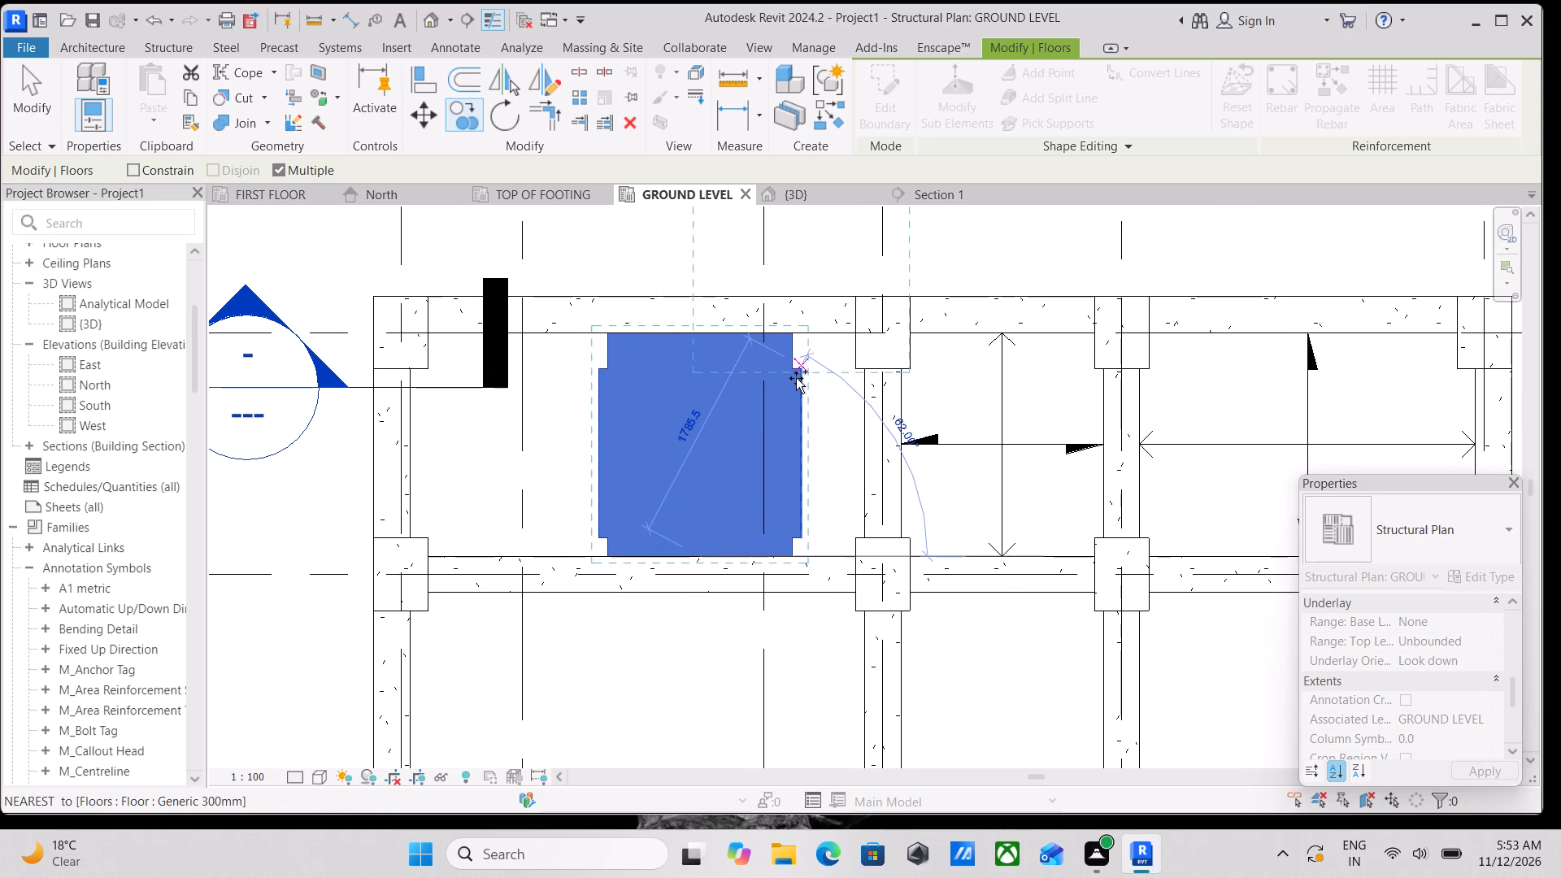
{"action": "key", "text": "Escape"}
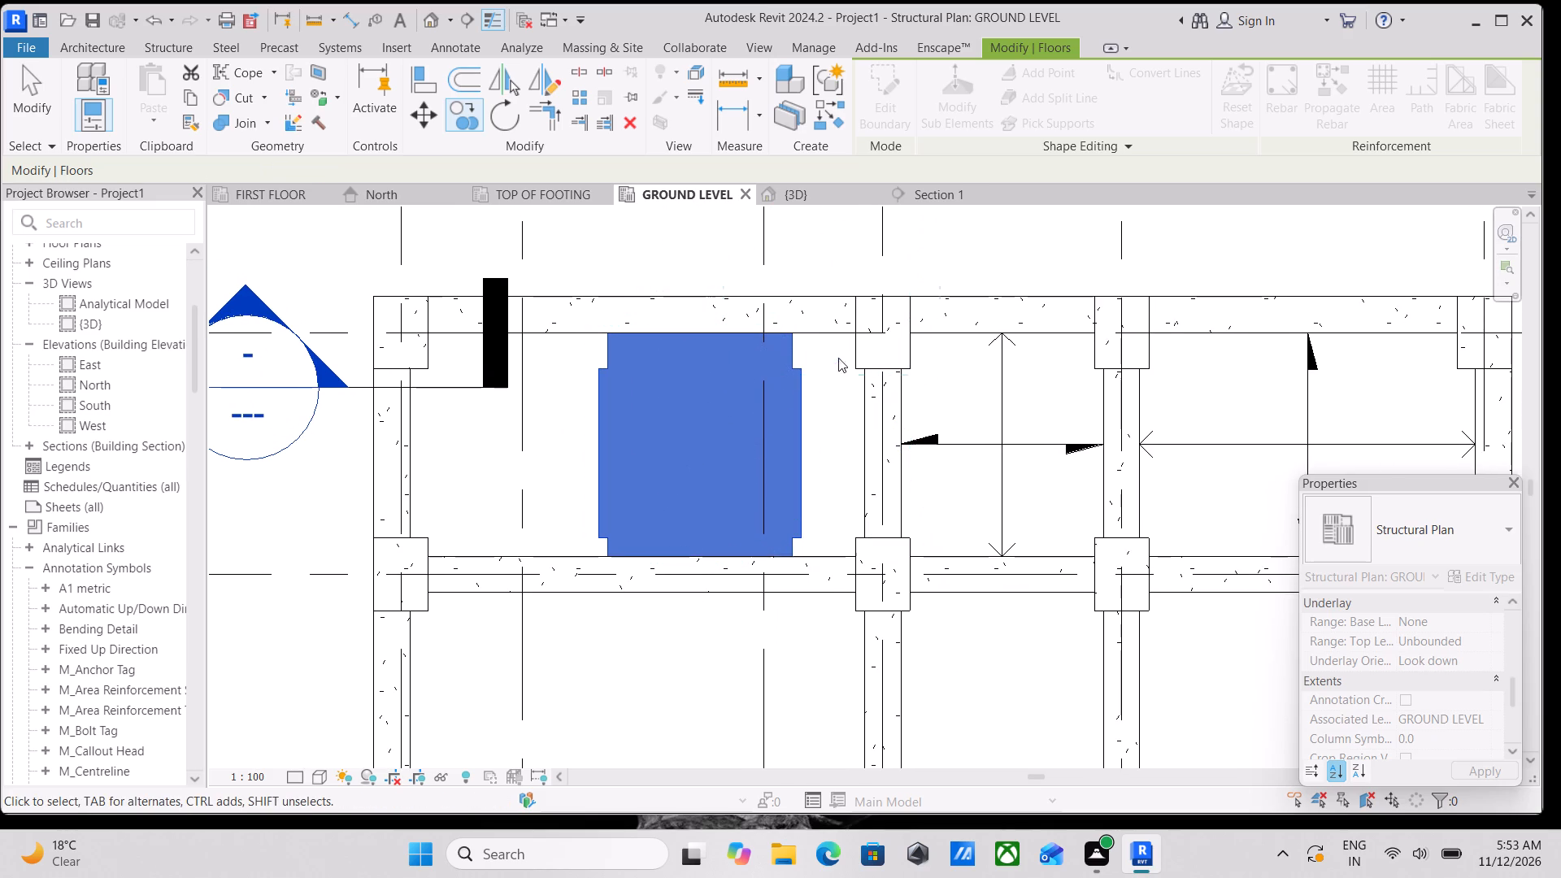
{"action": "key", "text": "Escape"}
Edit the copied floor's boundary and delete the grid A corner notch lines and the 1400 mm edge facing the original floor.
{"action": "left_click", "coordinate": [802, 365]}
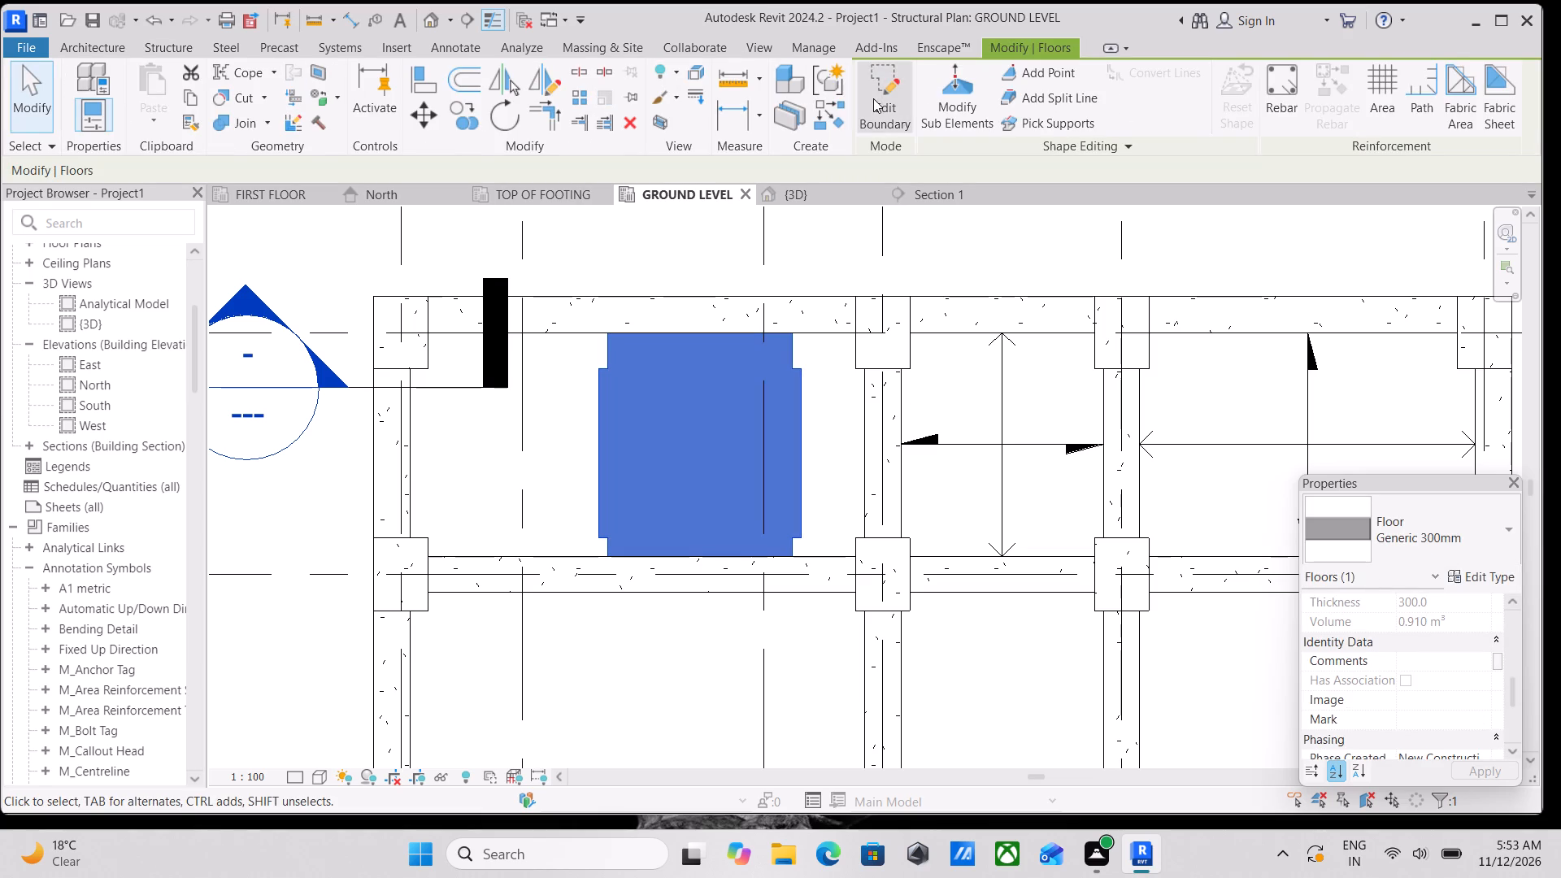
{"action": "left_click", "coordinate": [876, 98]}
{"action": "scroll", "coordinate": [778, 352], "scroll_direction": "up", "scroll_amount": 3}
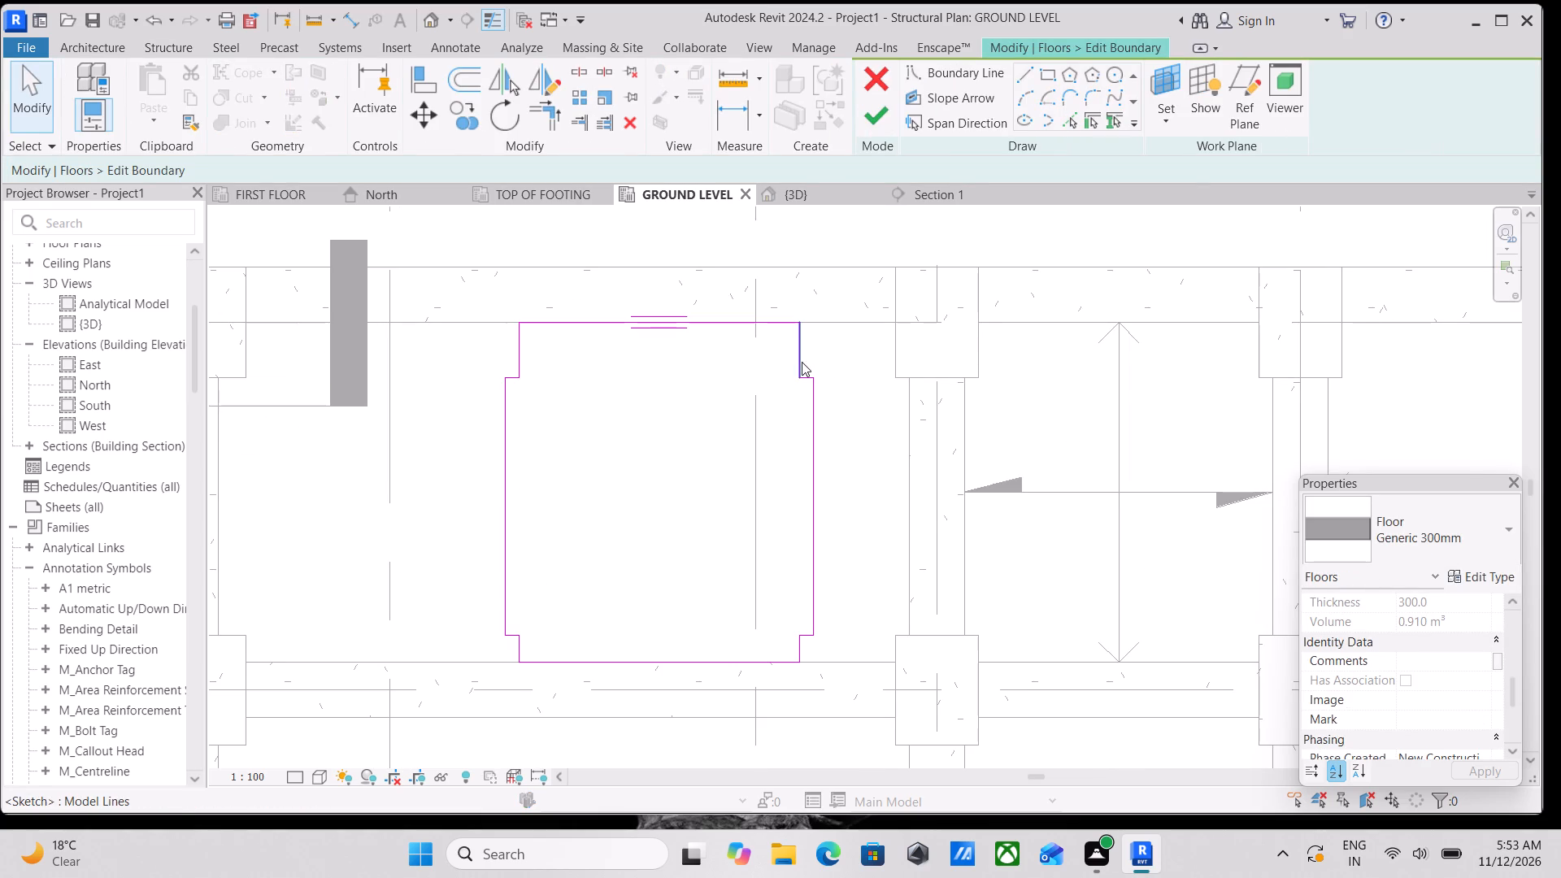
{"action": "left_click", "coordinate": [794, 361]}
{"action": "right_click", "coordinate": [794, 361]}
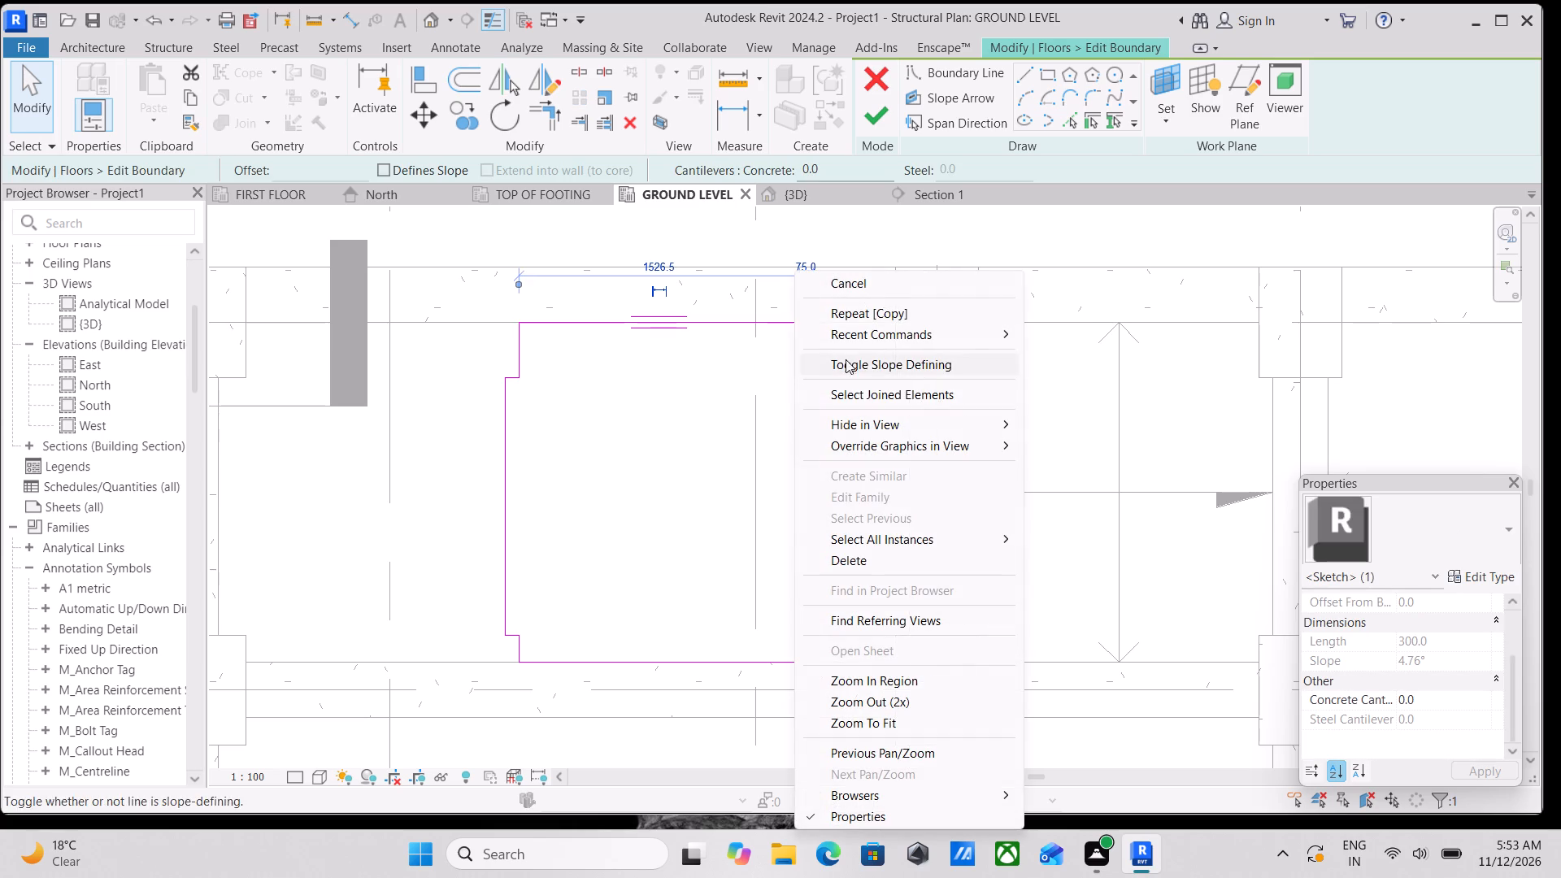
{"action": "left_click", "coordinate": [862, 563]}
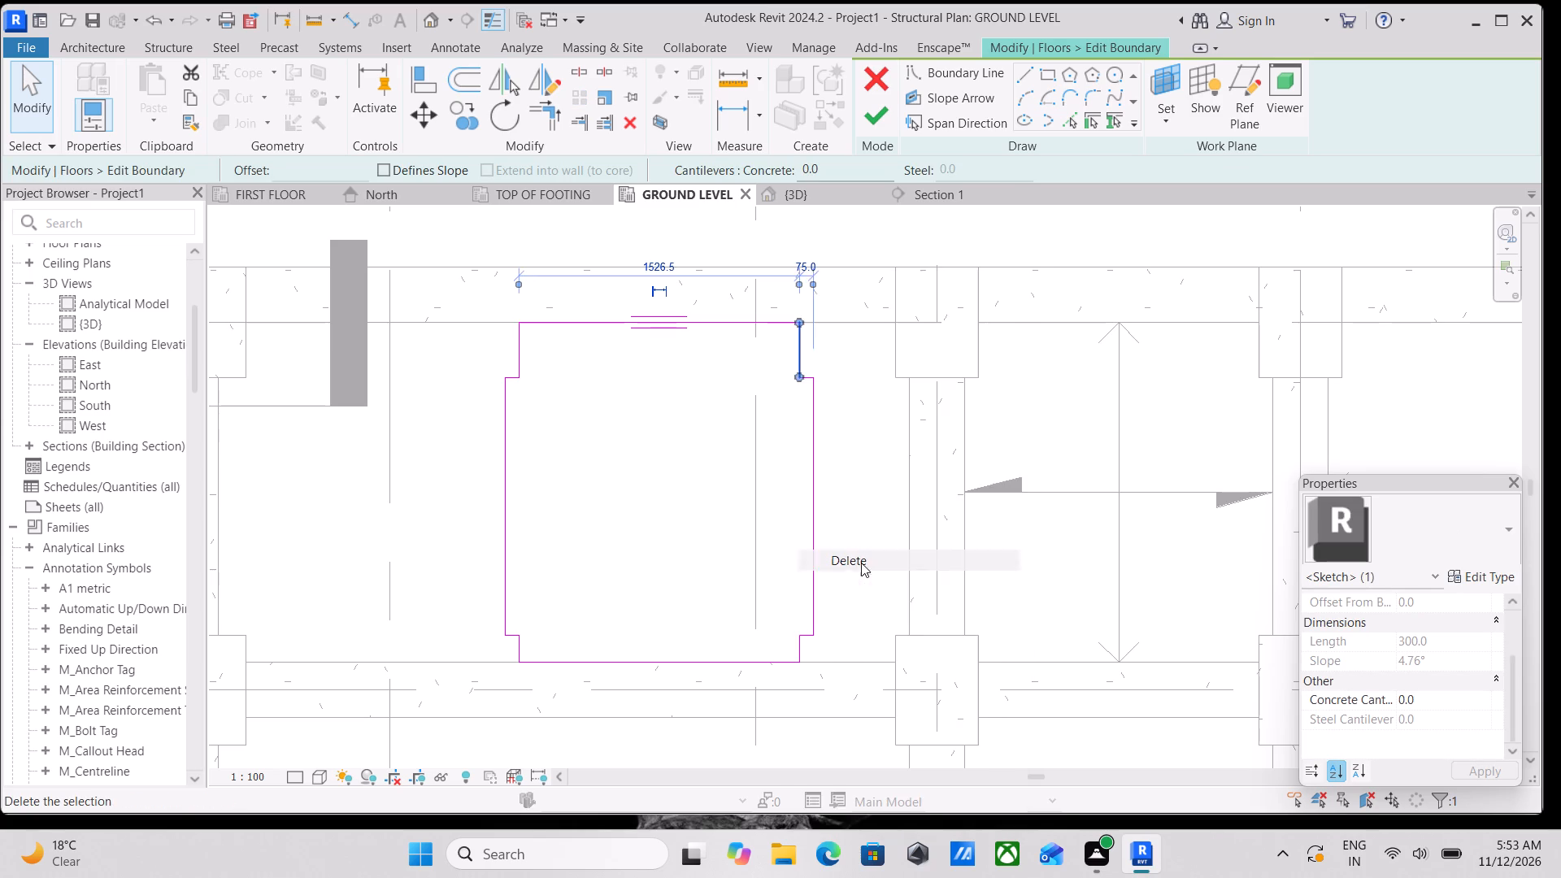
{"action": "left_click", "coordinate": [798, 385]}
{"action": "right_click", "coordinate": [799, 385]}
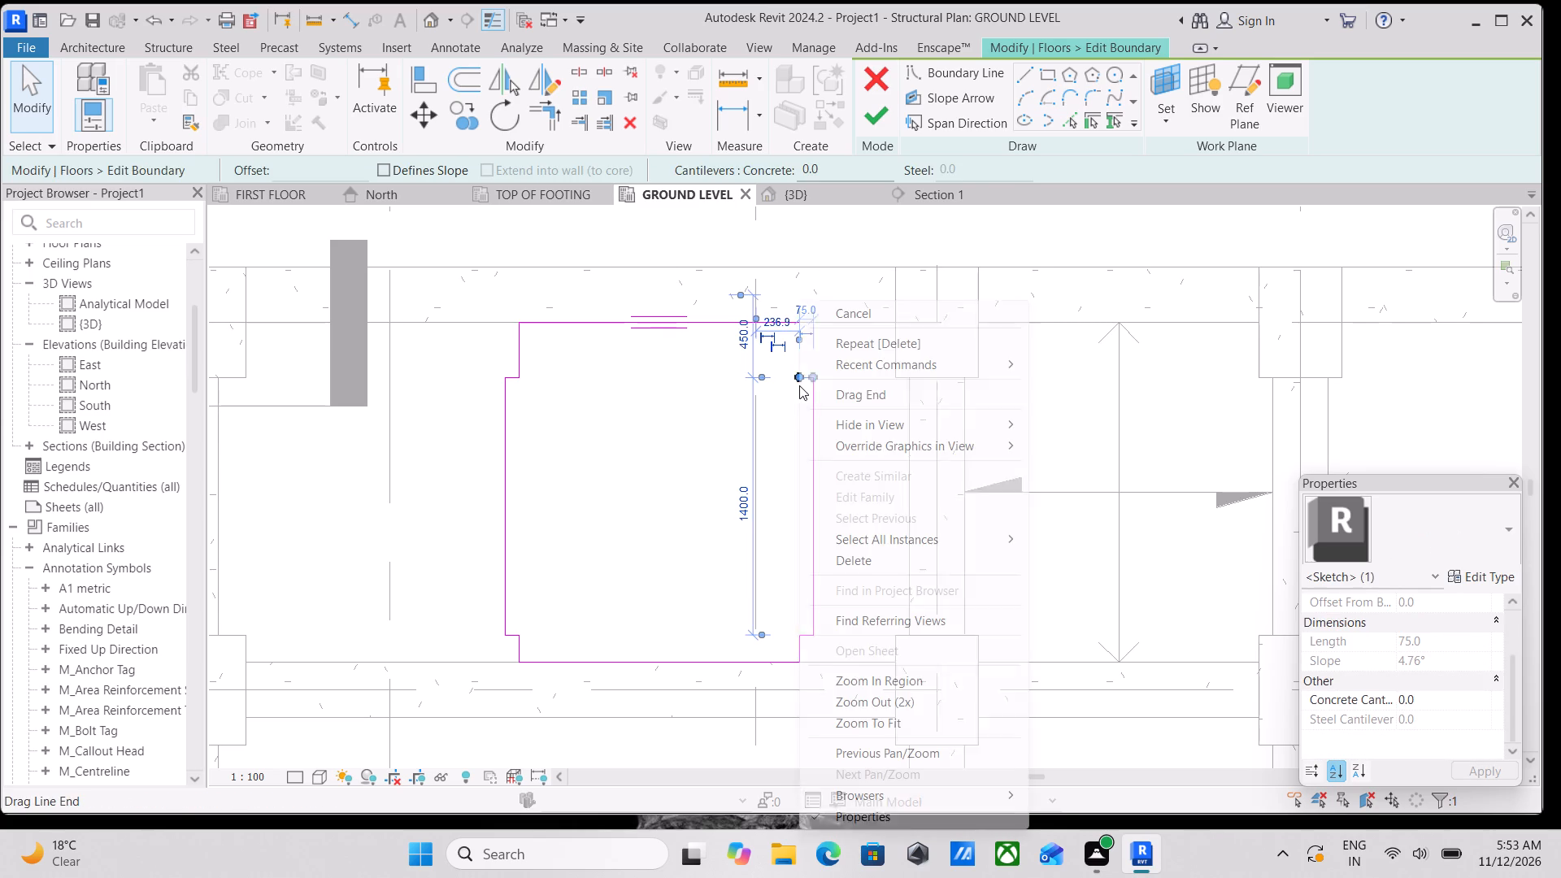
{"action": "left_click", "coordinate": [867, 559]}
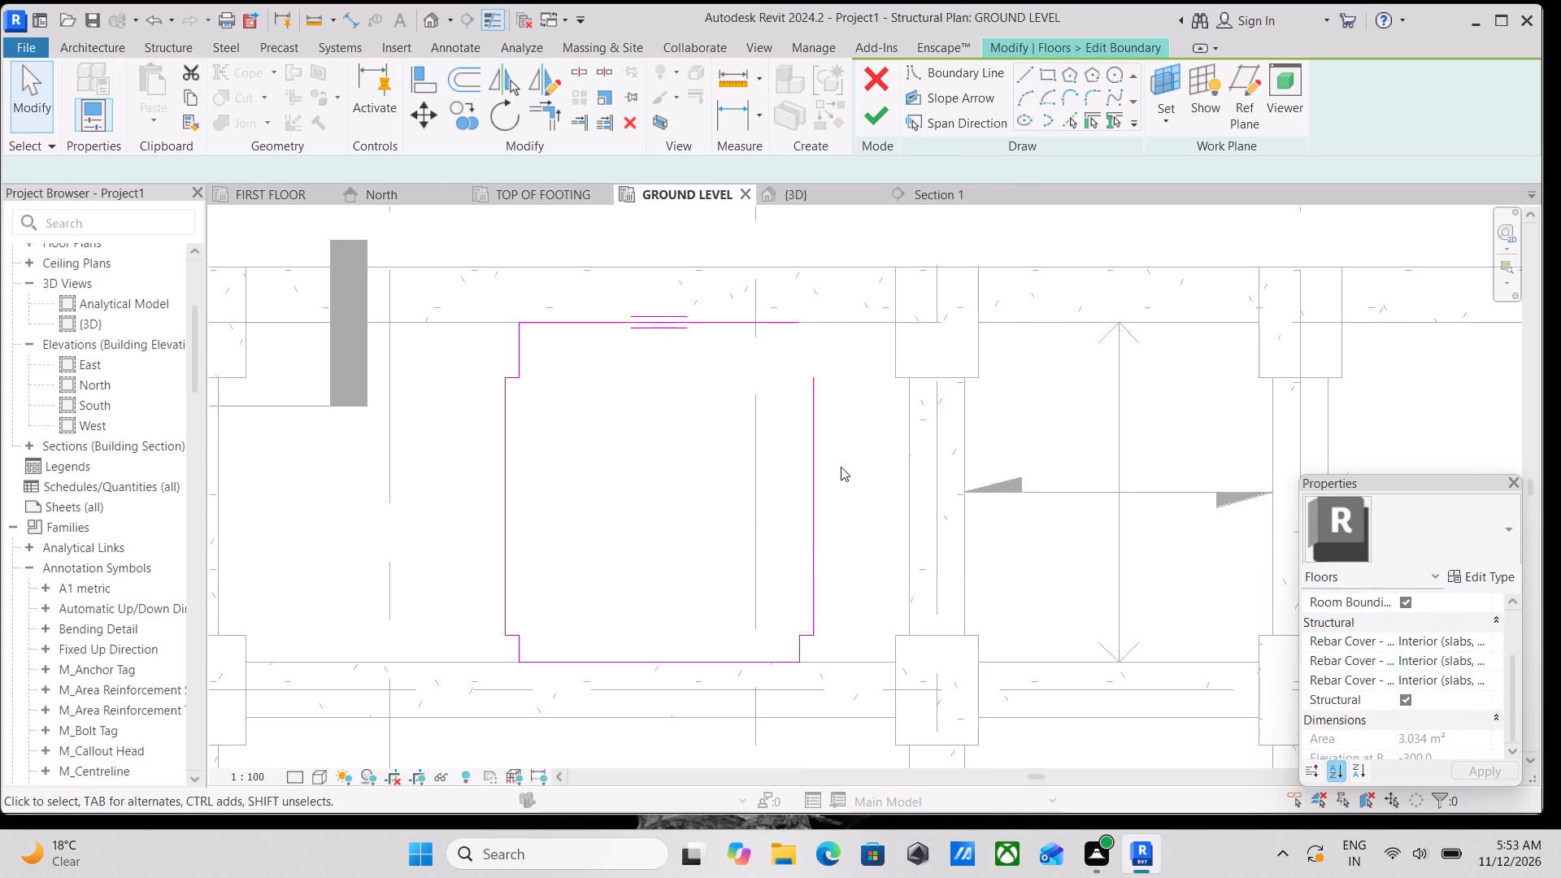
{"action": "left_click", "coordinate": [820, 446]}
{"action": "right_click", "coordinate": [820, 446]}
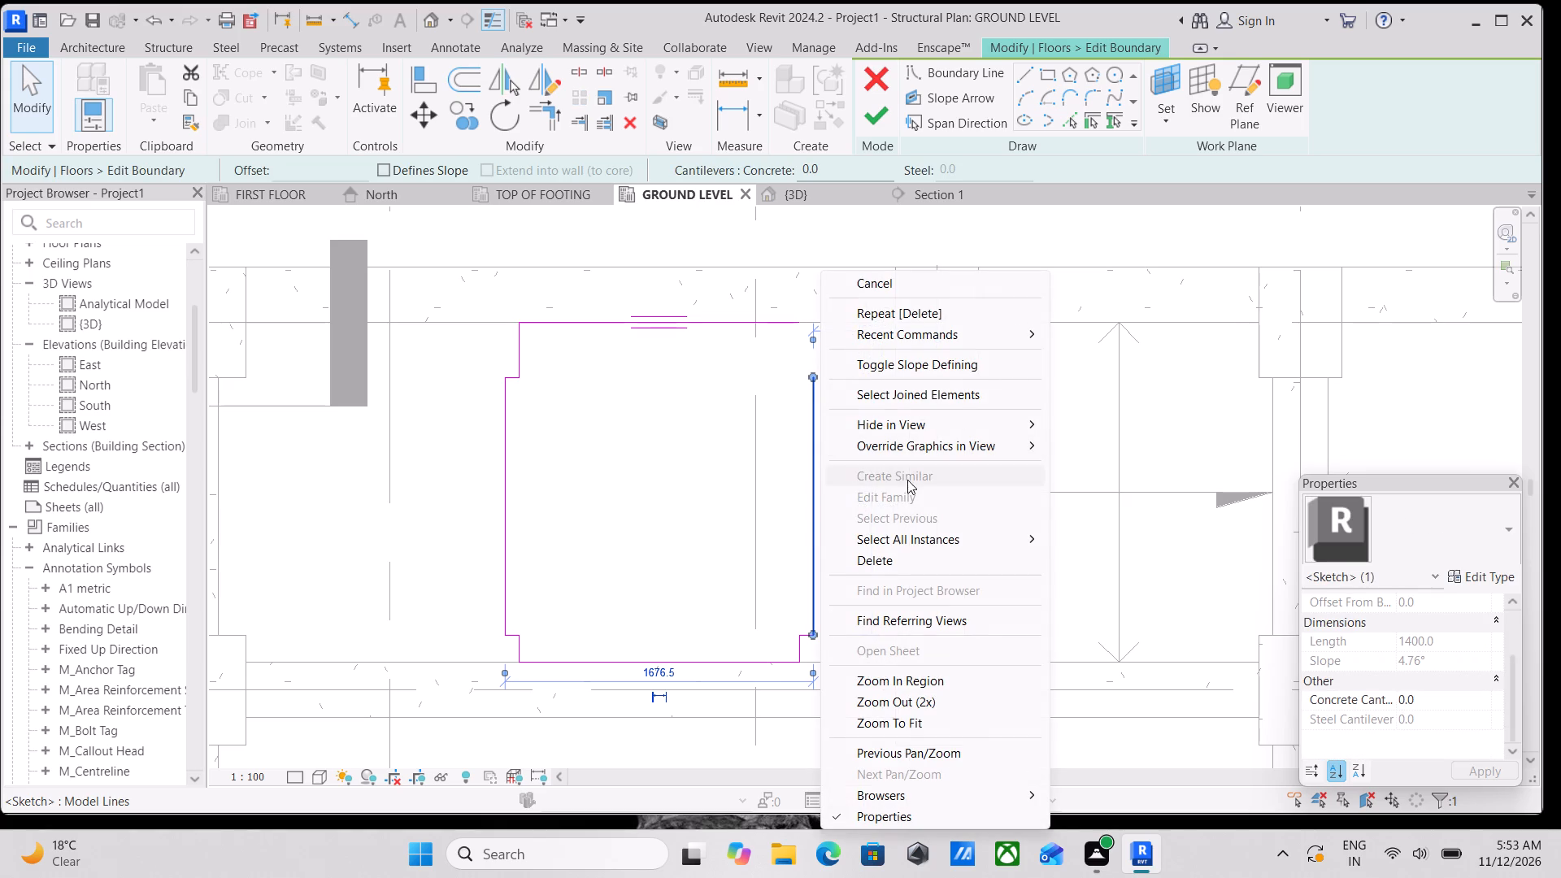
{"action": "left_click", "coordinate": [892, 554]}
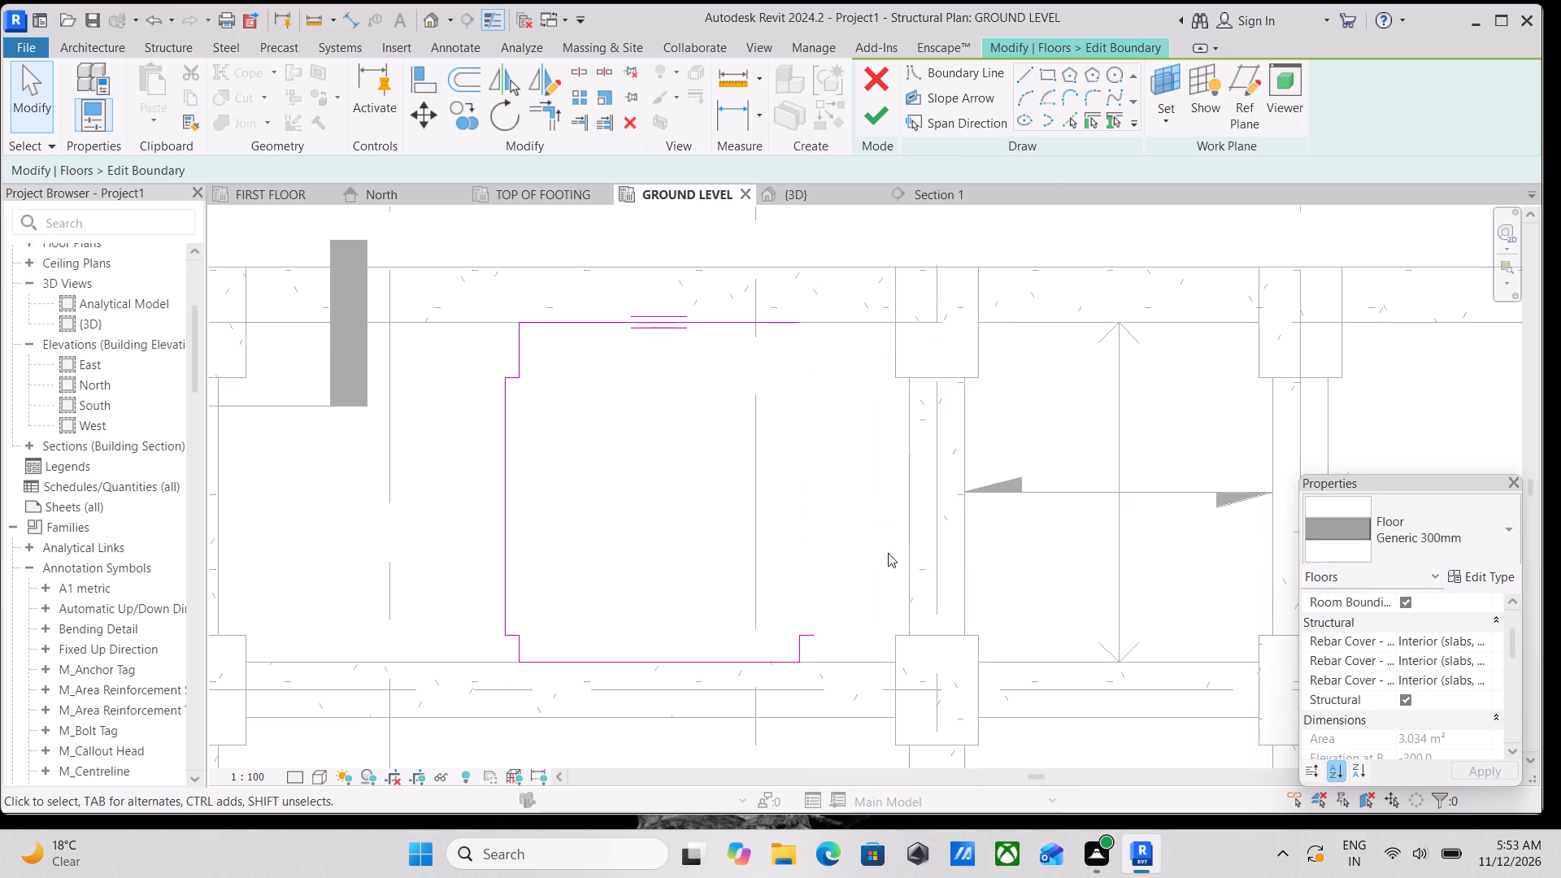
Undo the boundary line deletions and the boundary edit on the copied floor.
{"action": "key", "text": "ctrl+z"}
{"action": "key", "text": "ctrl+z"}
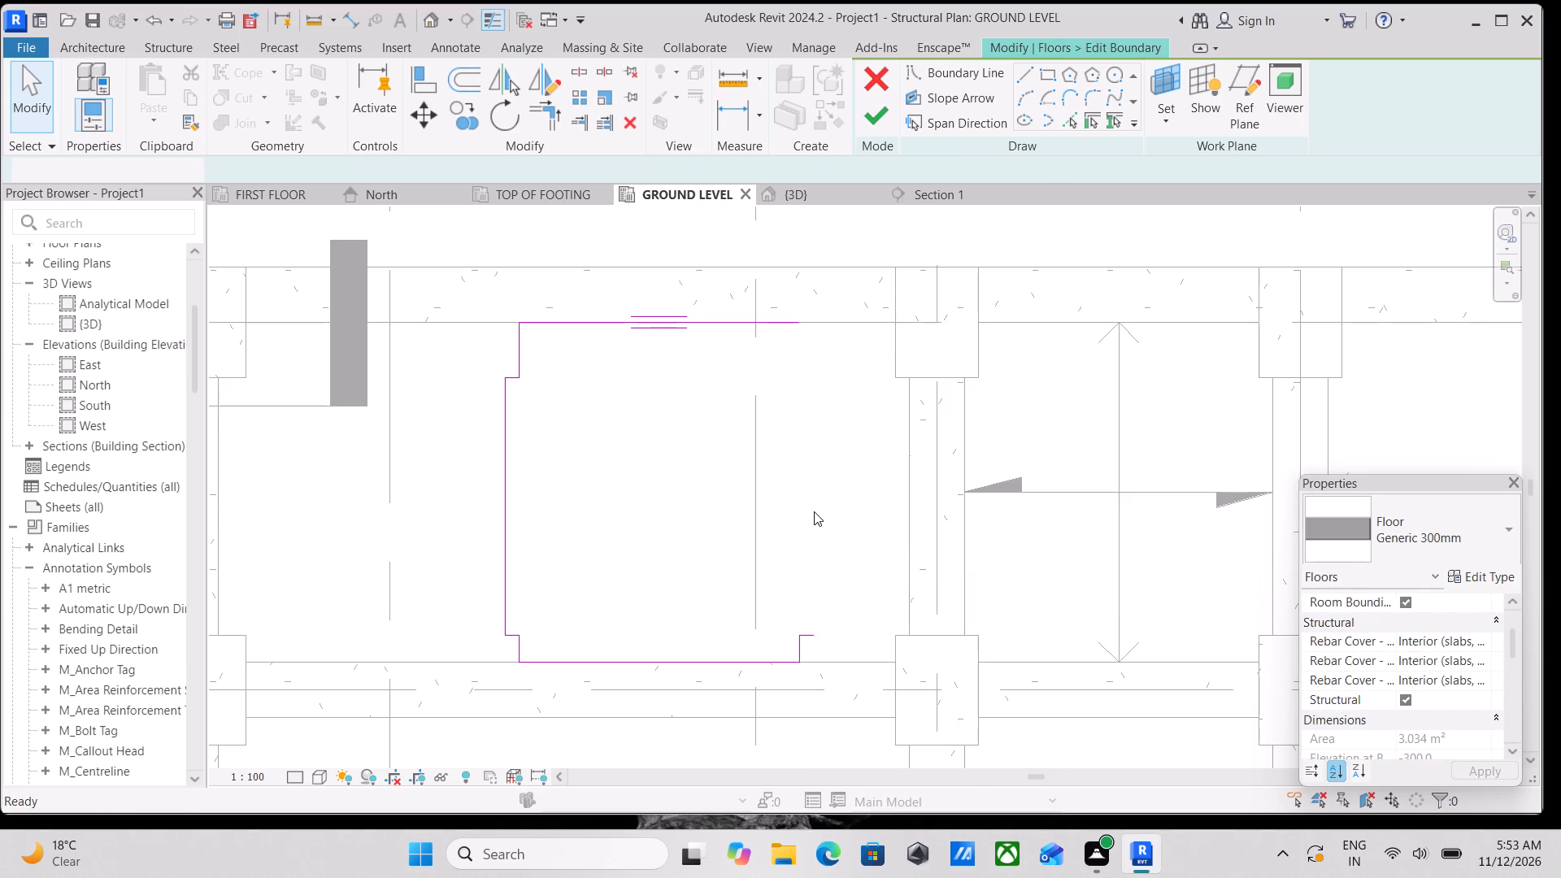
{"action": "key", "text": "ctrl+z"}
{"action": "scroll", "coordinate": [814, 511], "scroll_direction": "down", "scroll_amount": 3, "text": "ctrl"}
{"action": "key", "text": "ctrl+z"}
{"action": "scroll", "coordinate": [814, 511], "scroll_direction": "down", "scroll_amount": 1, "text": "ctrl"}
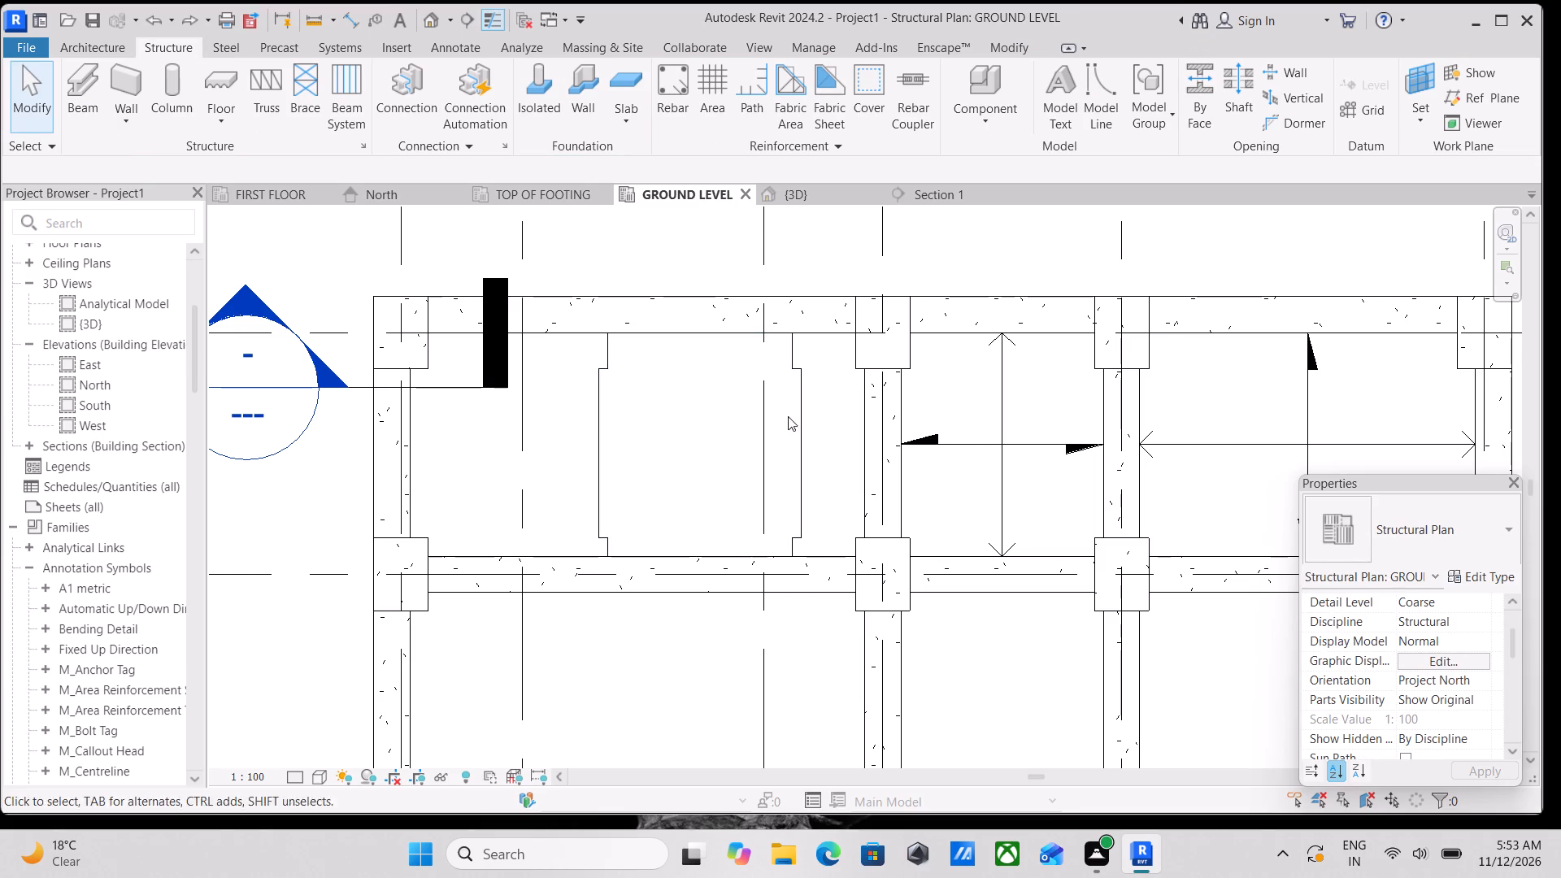
Open the copied floor's boundary for editing.
{"action": "left_click", "coordinate": [800, 416]}
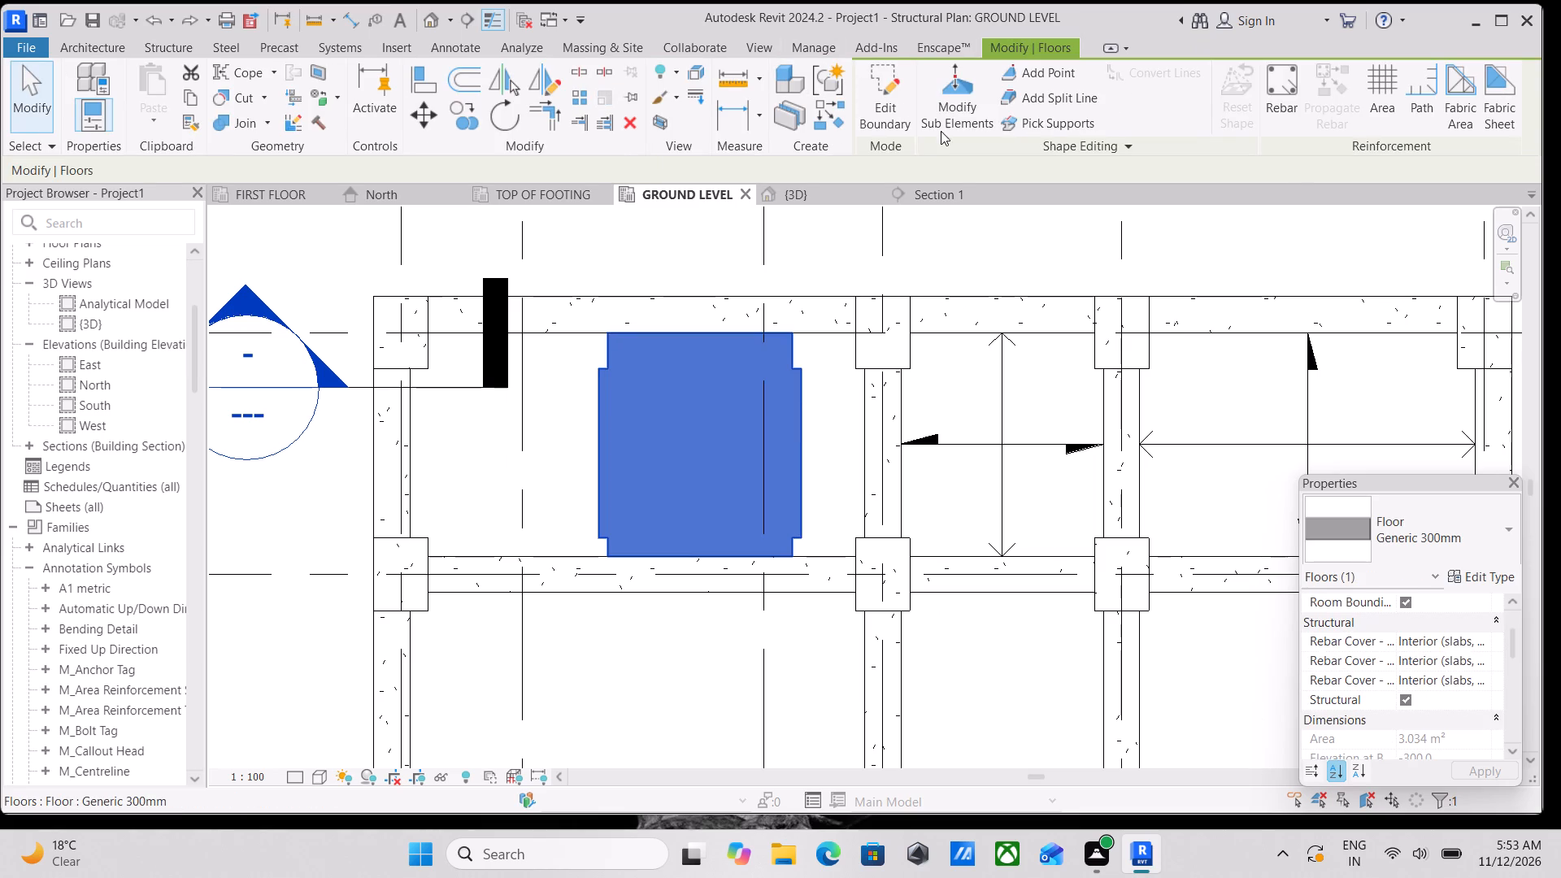
{"action": "left_click", "coordinate": [883, 98]}
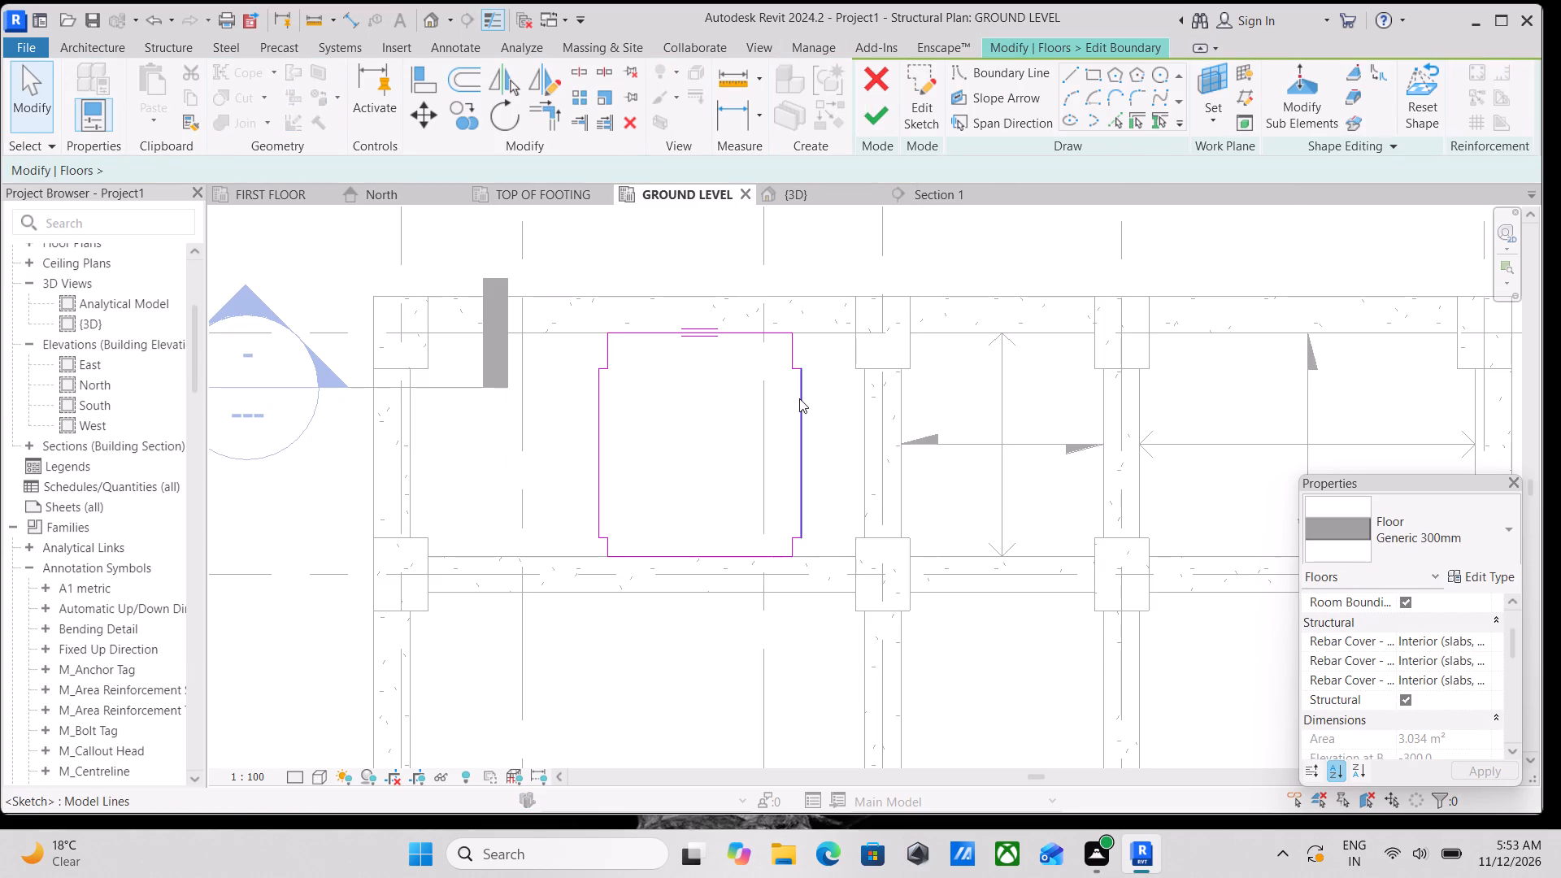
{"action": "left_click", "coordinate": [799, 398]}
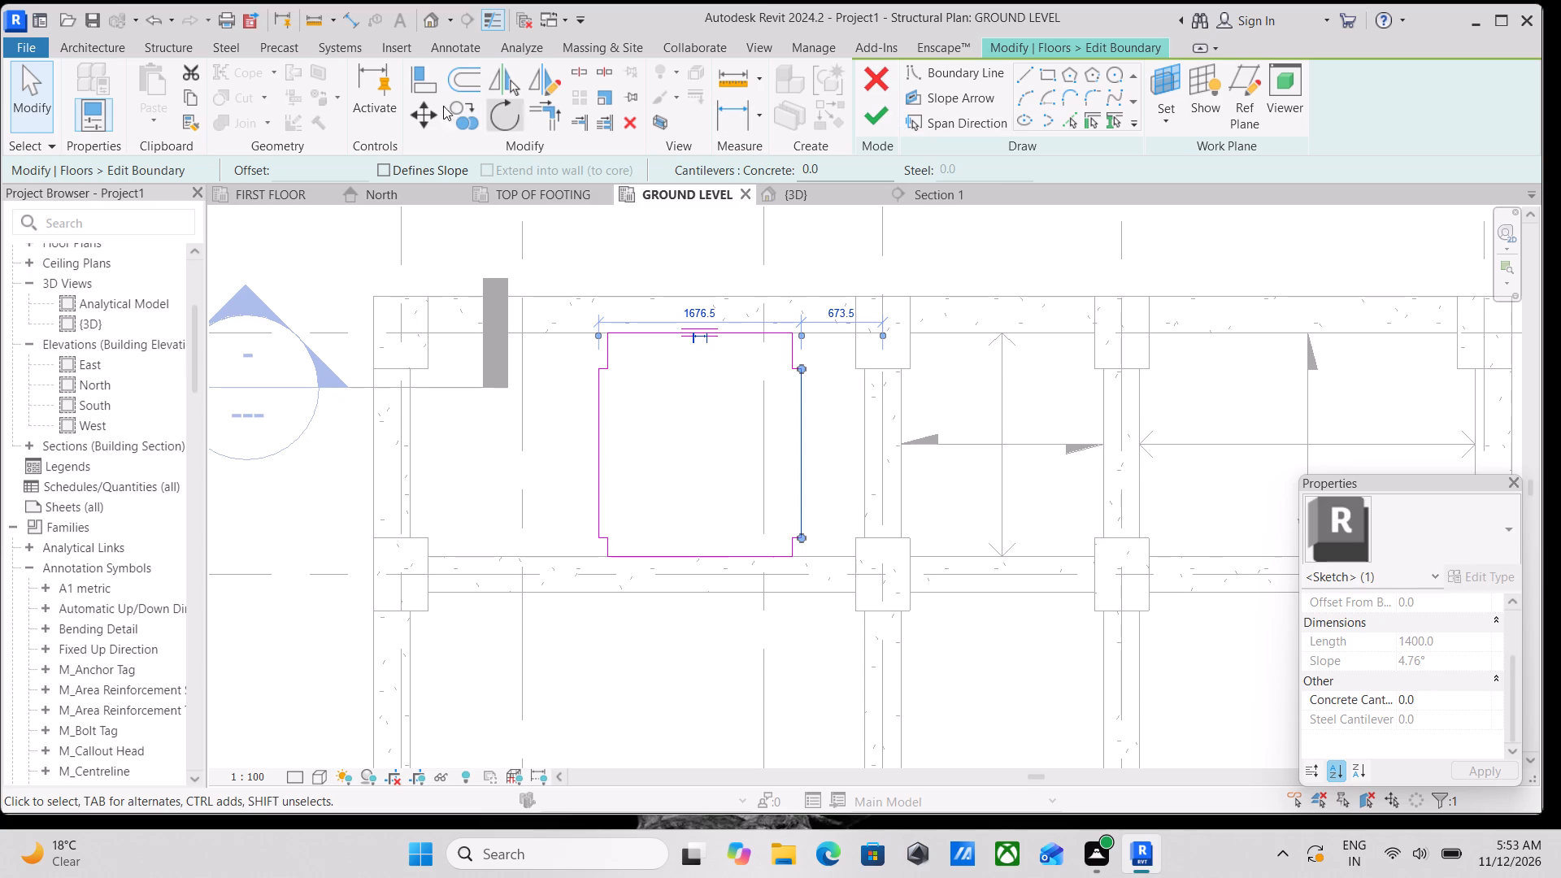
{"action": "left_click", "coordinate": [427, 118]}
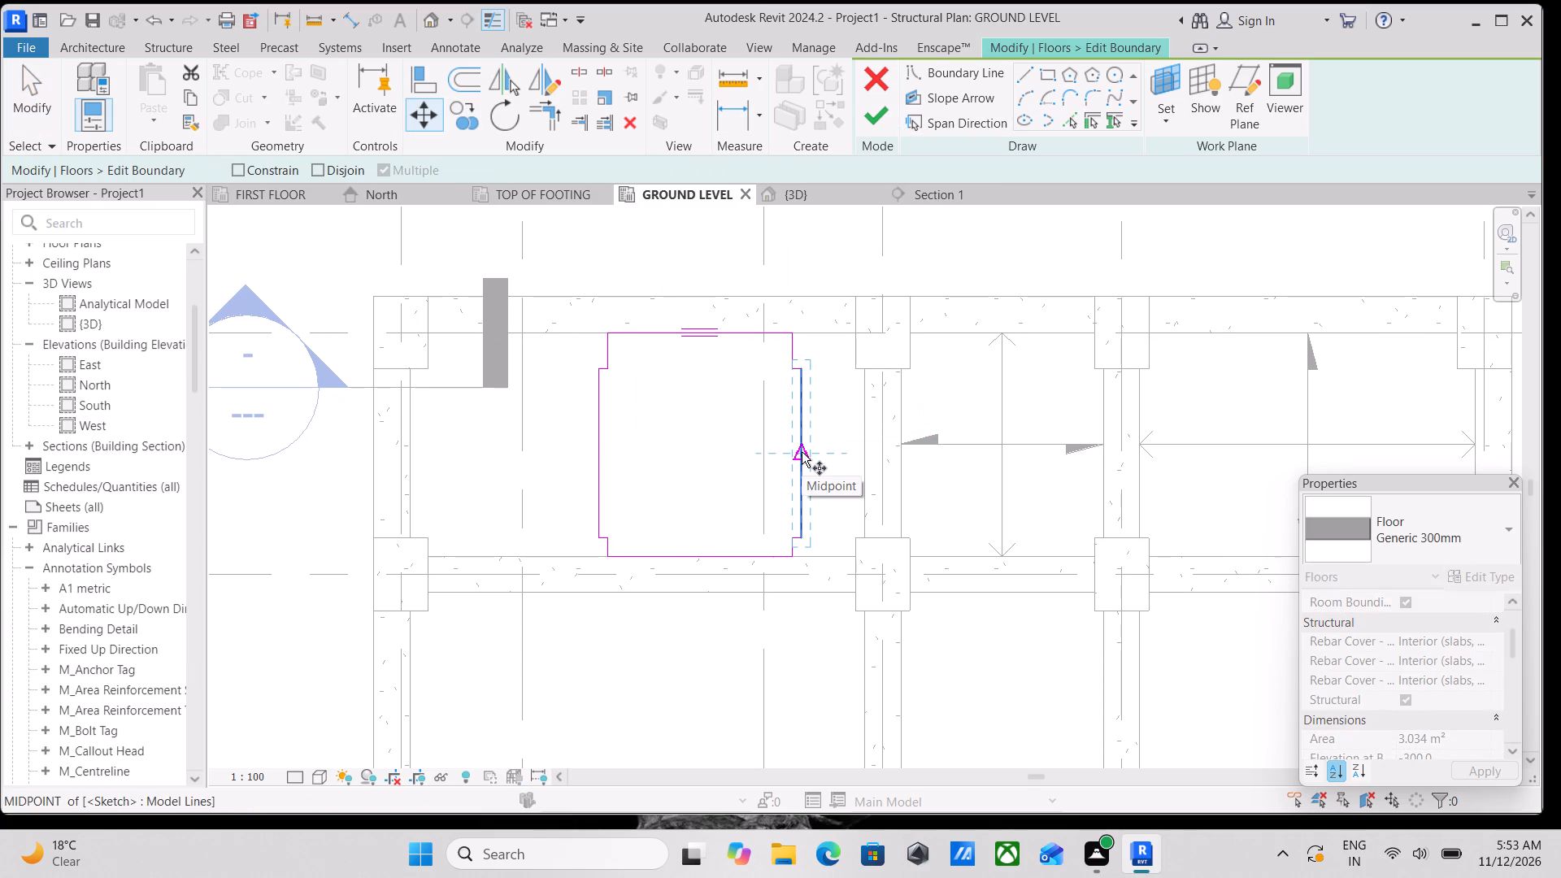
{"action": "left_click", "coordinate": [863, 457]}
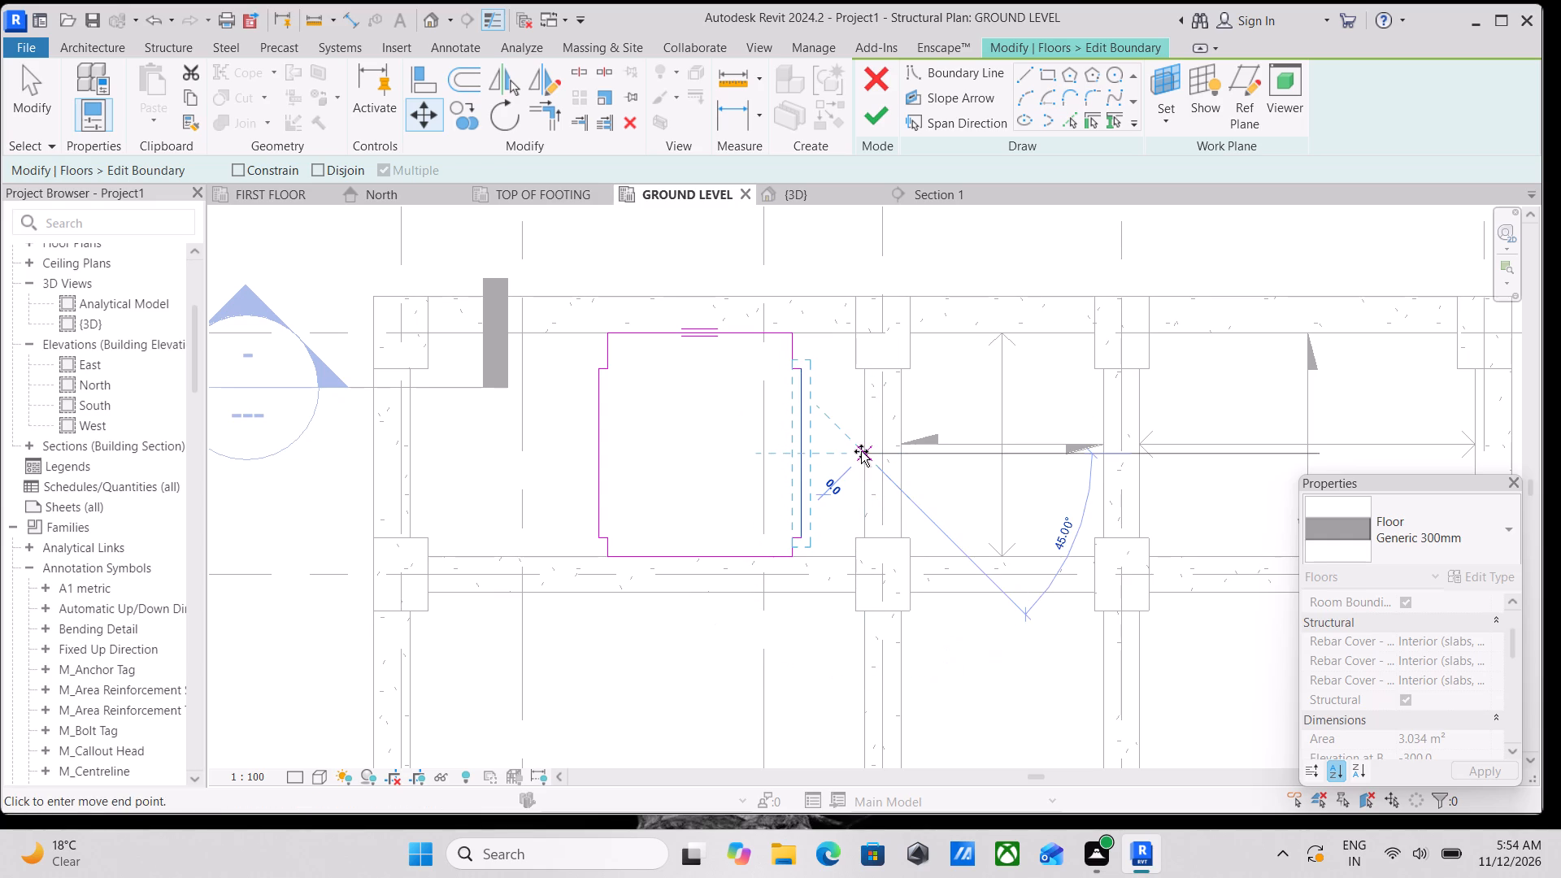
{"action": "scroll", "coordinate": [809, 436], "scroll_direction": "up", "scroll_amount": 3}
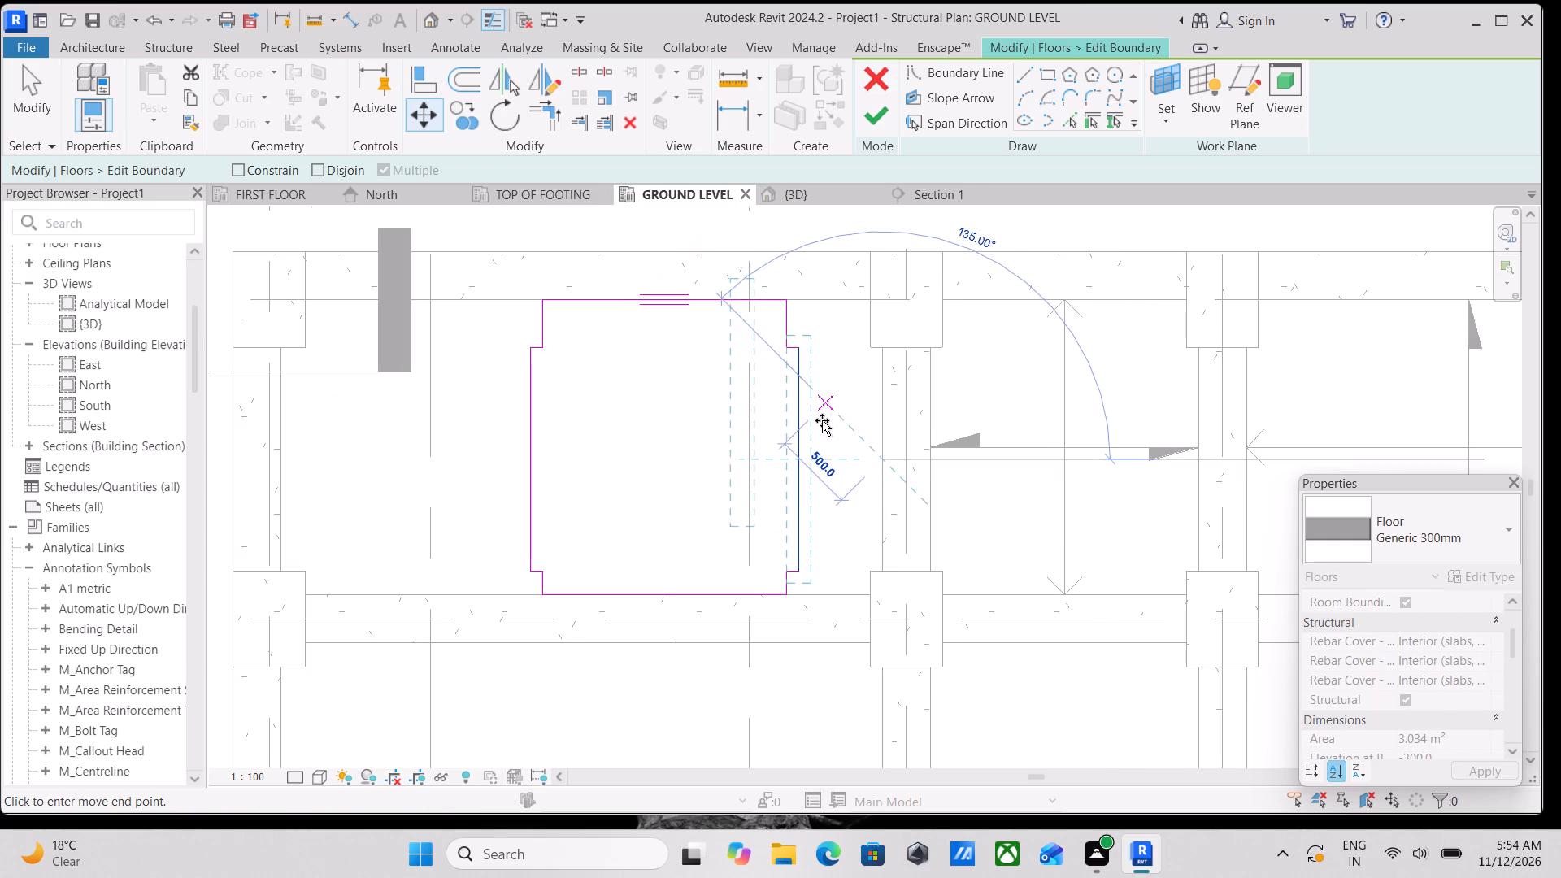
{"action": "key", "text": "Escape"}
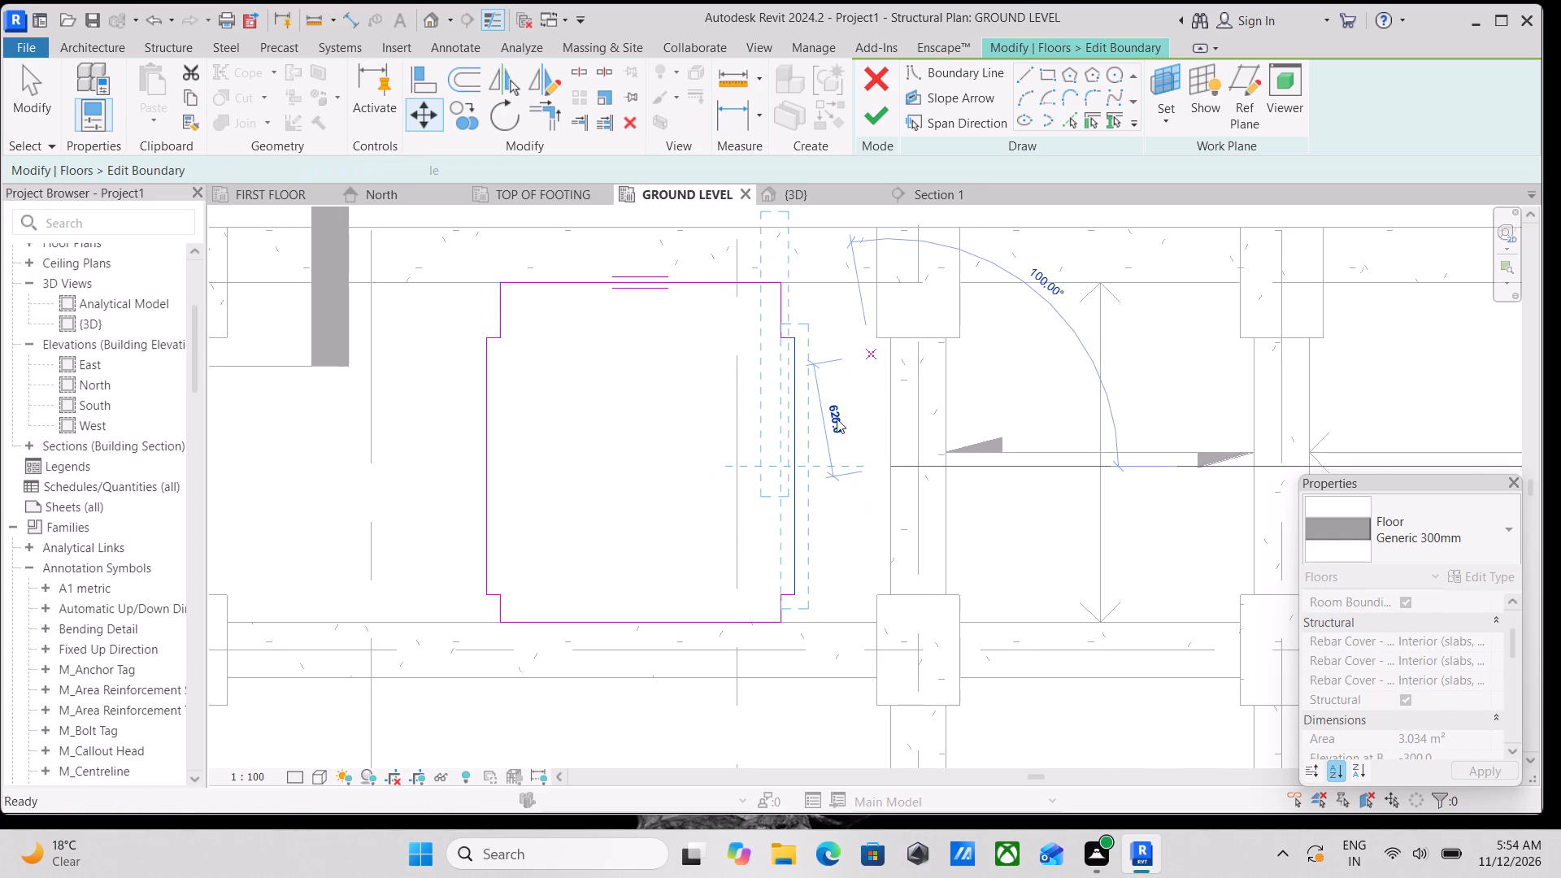
Move the copied floor's 1400 mm boundary edge facing the original floor onto the beam face, 2200 mm from the opposite edge.
{"action": "key", "text": "Escape"}
{"action": "left_click", "coordinate": [796, 432]}
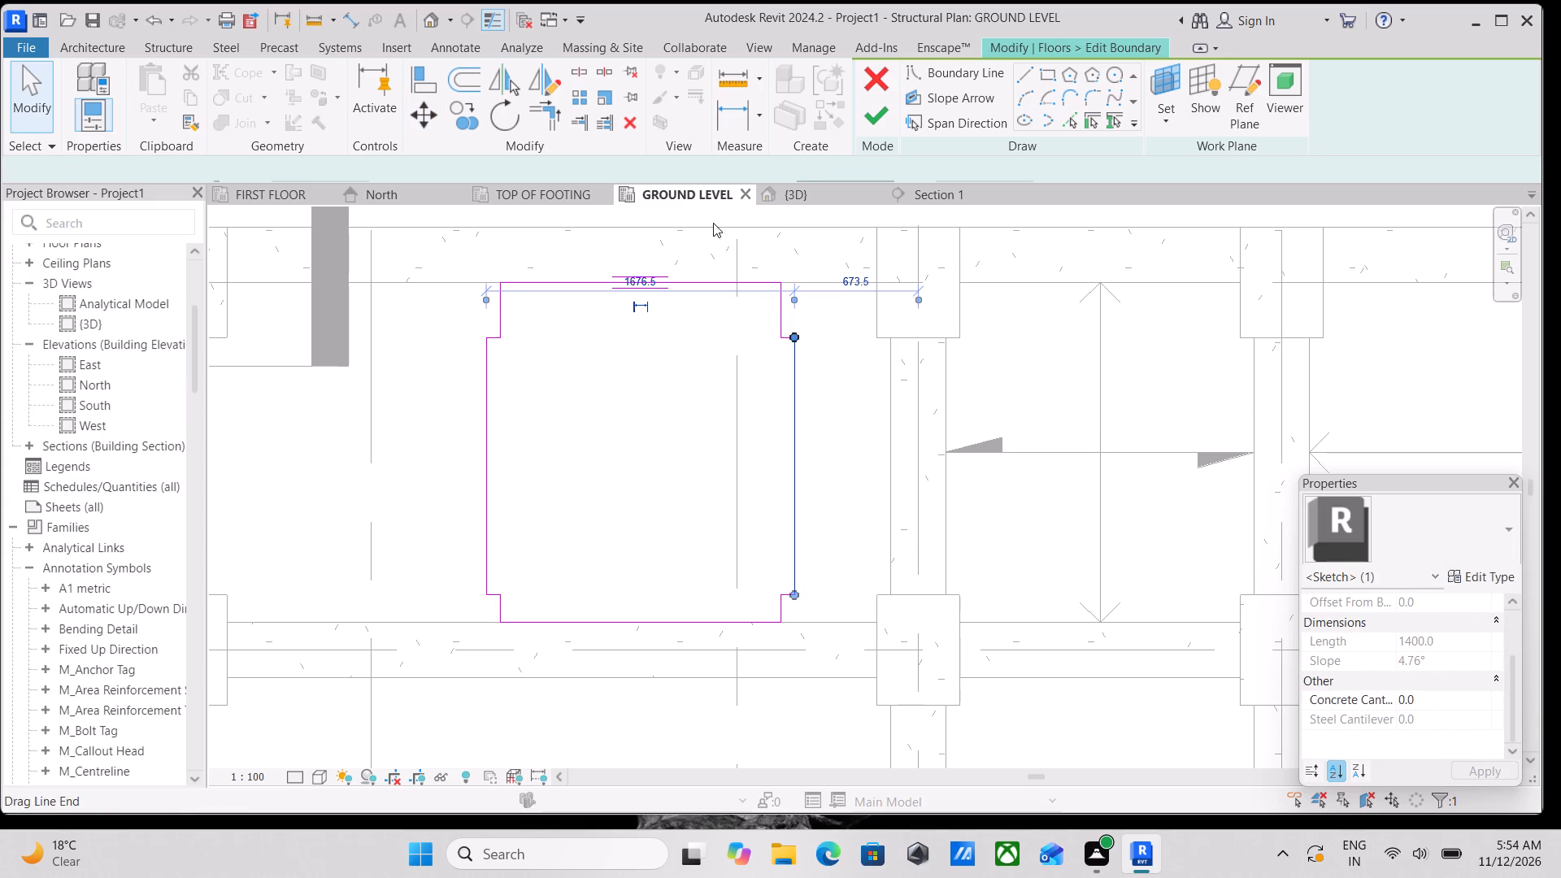
{"action": "left_click", "coordinate": [413, 121]}
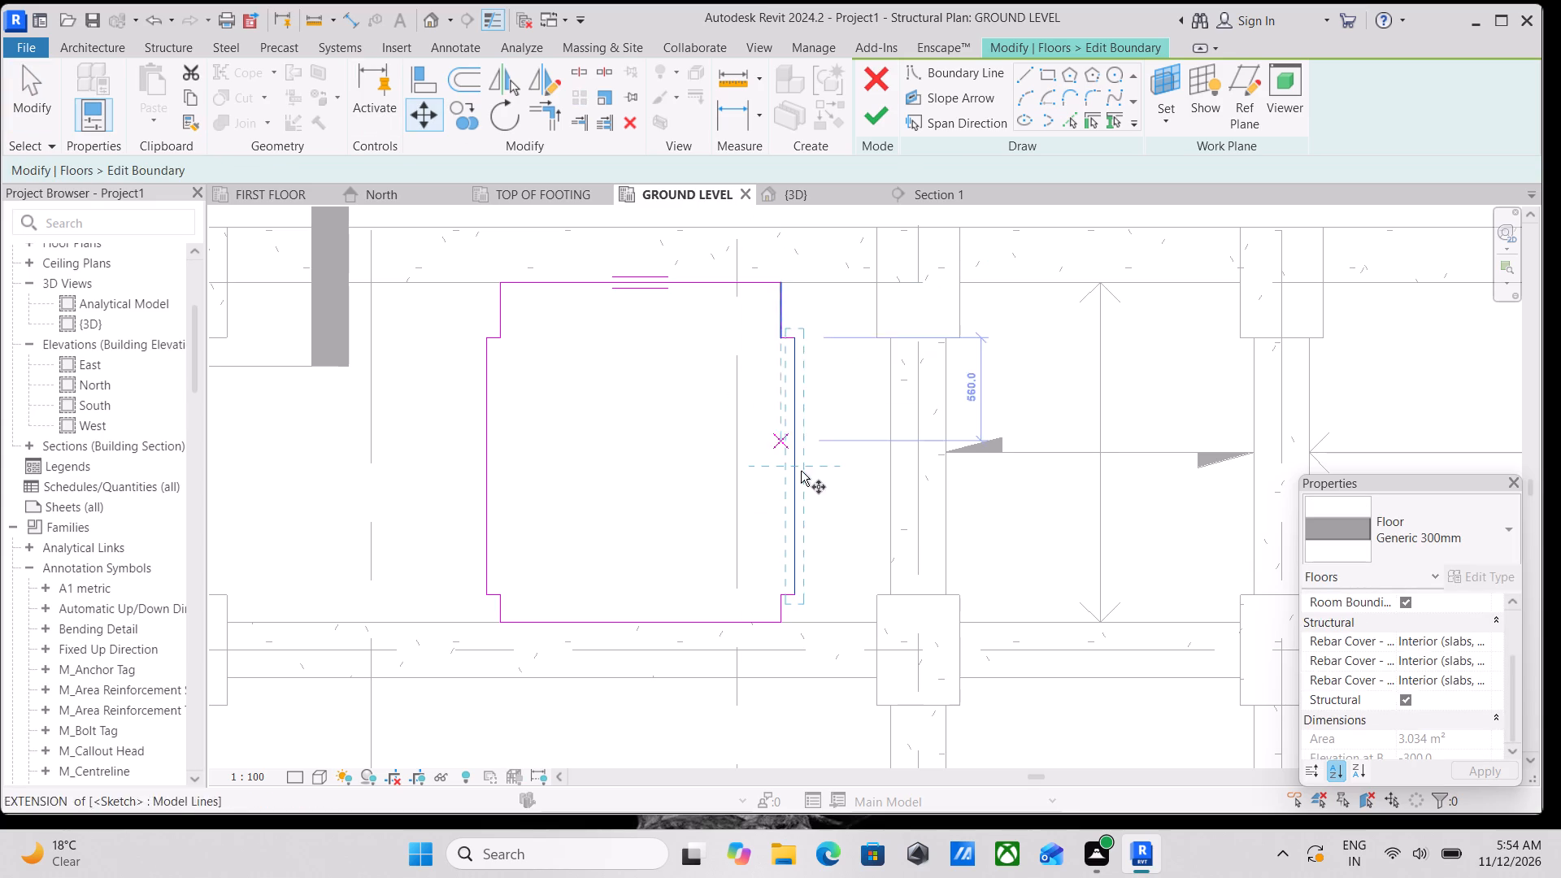
{"action": "left_click", "coordinate": [799, 468]}
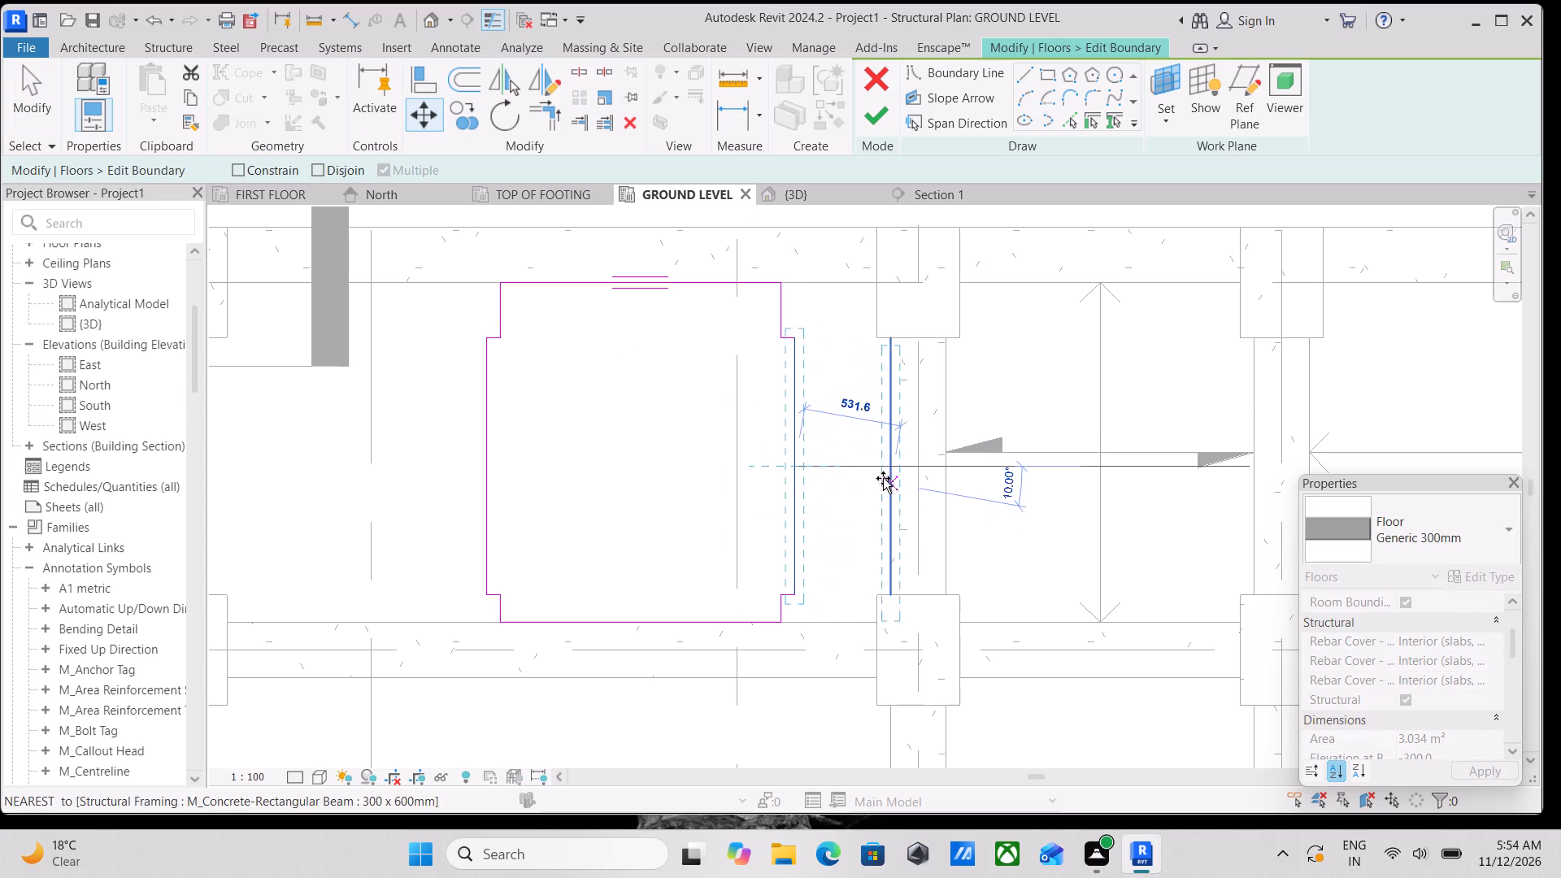
{"action": "left_click", "coordinate": [892, 474]}
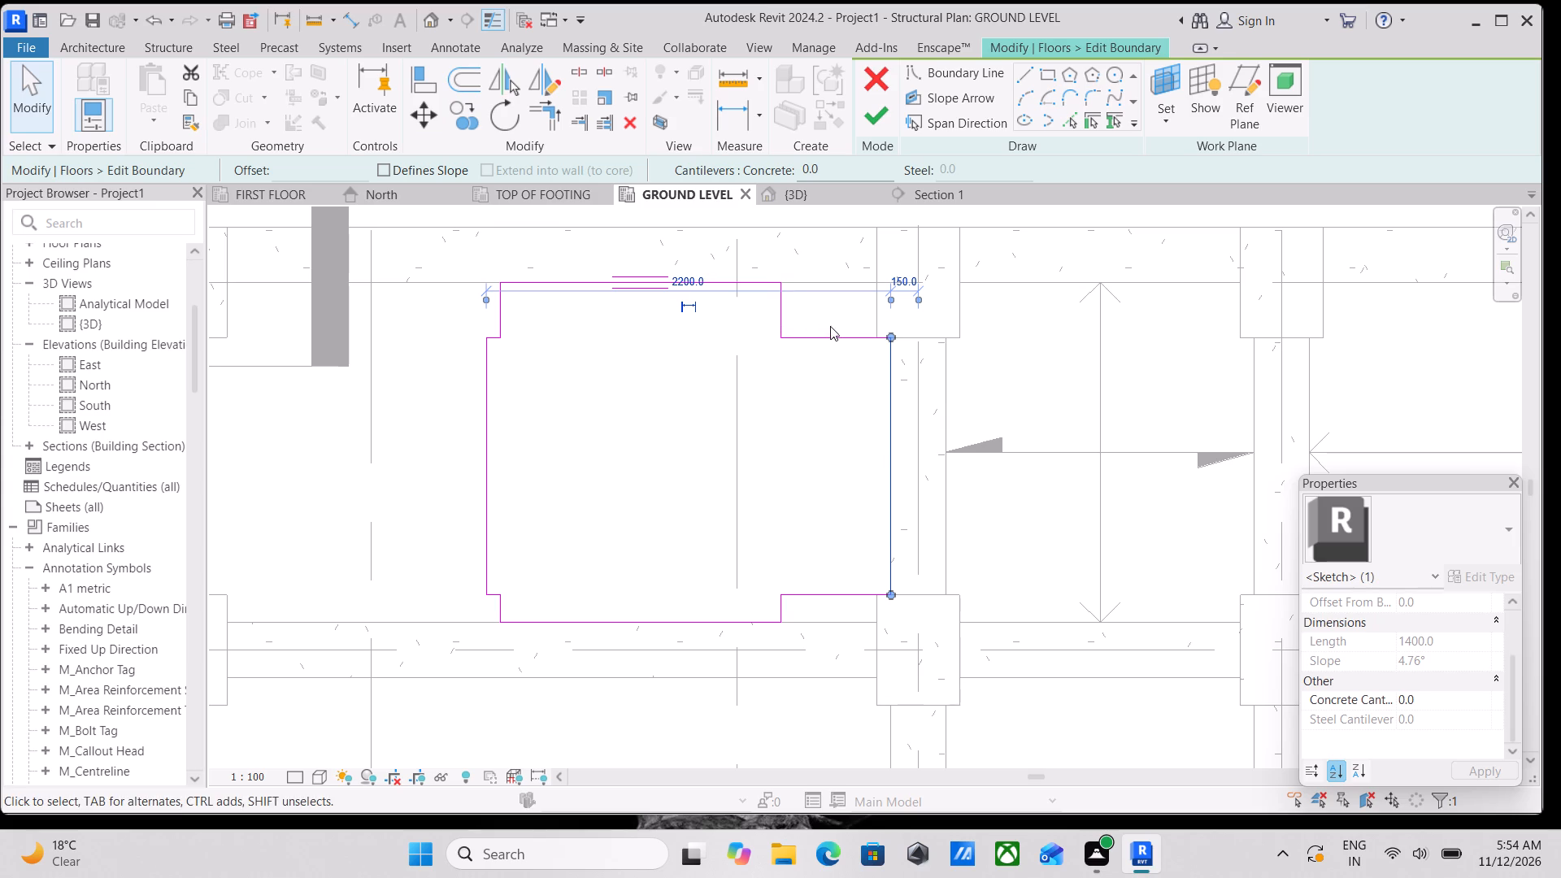
Move the 300 mm notch line on the original floor's side onto the column face, 2050 mm from the opposite notch line.
{"action": "left_click", "coordinate": [780, 311]}
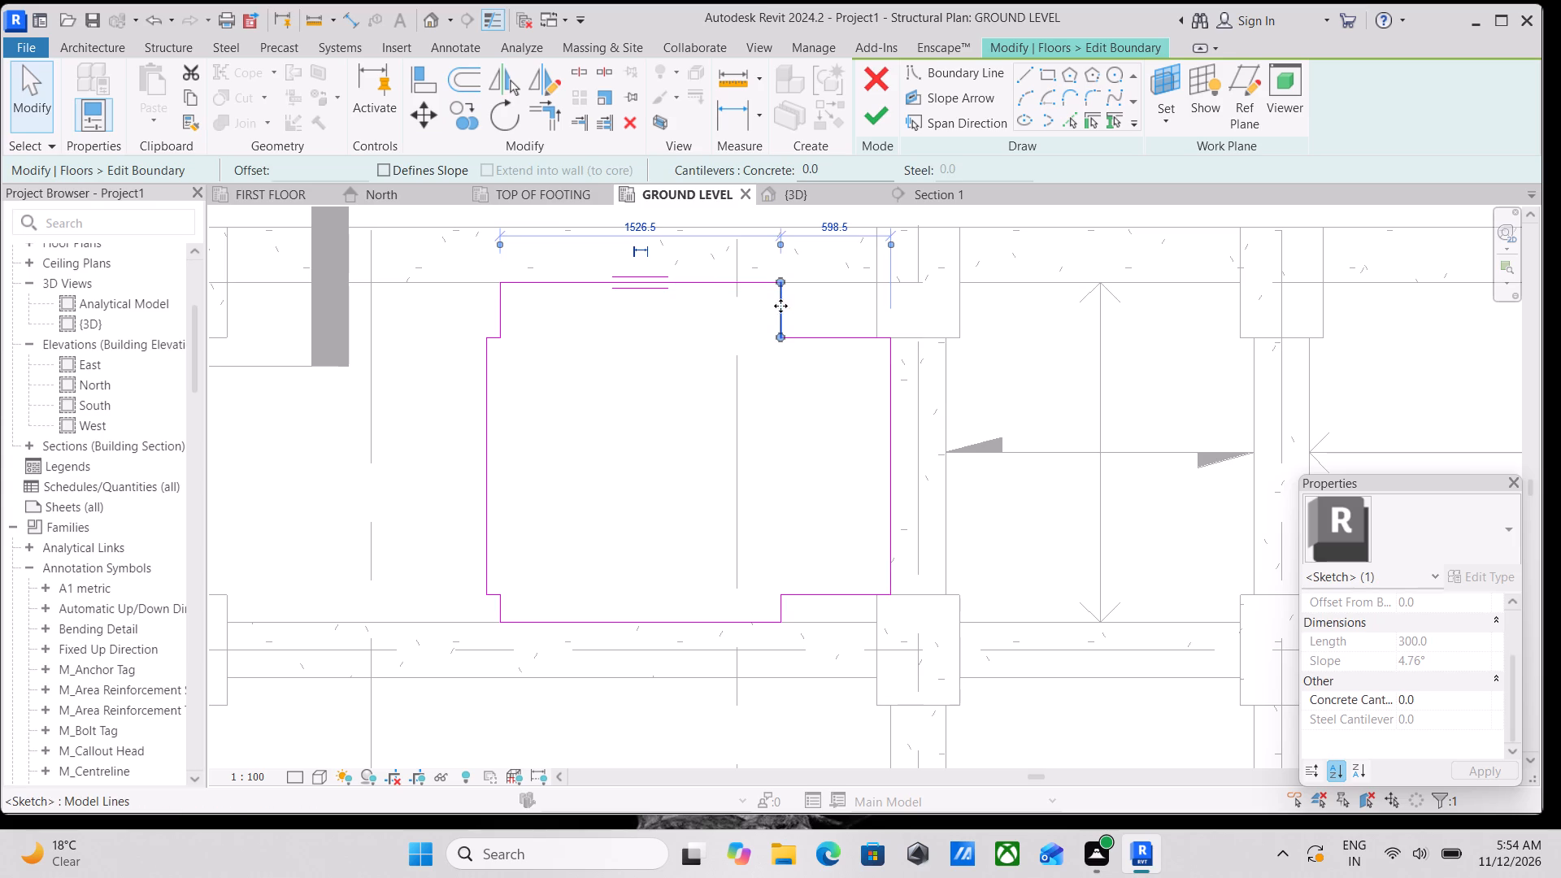
{"action": "left_click", "coordinate": [427, 117]}
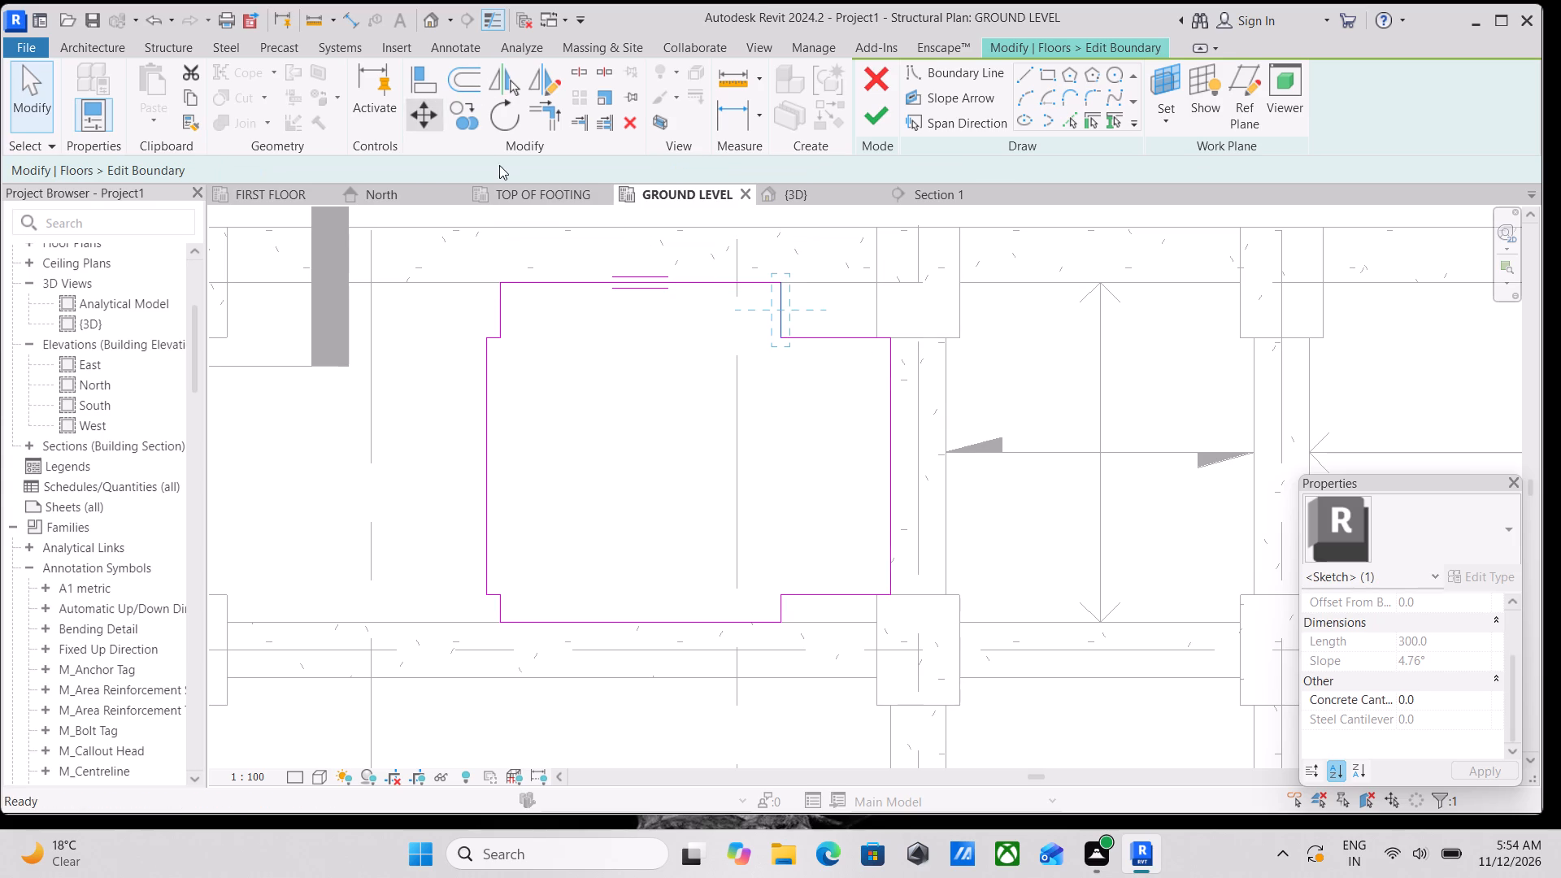
{"action": "scroll", "coordinate": [800, 304], "scroll_direction": "up", "scroll_amount": 3}
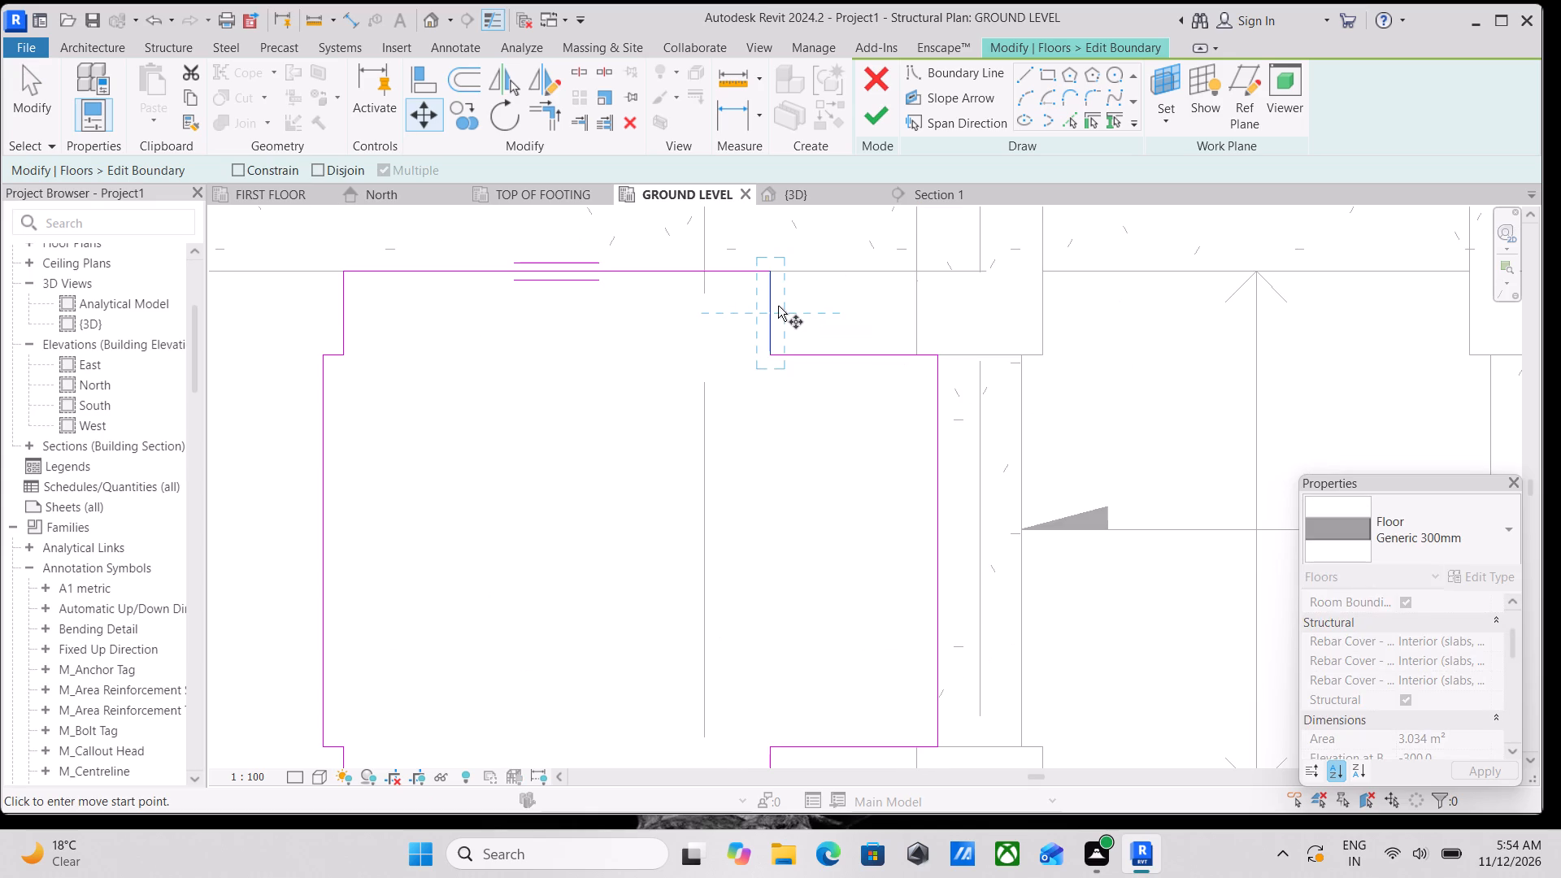
{"action": "left_click", "coordinate": [775, 306]}
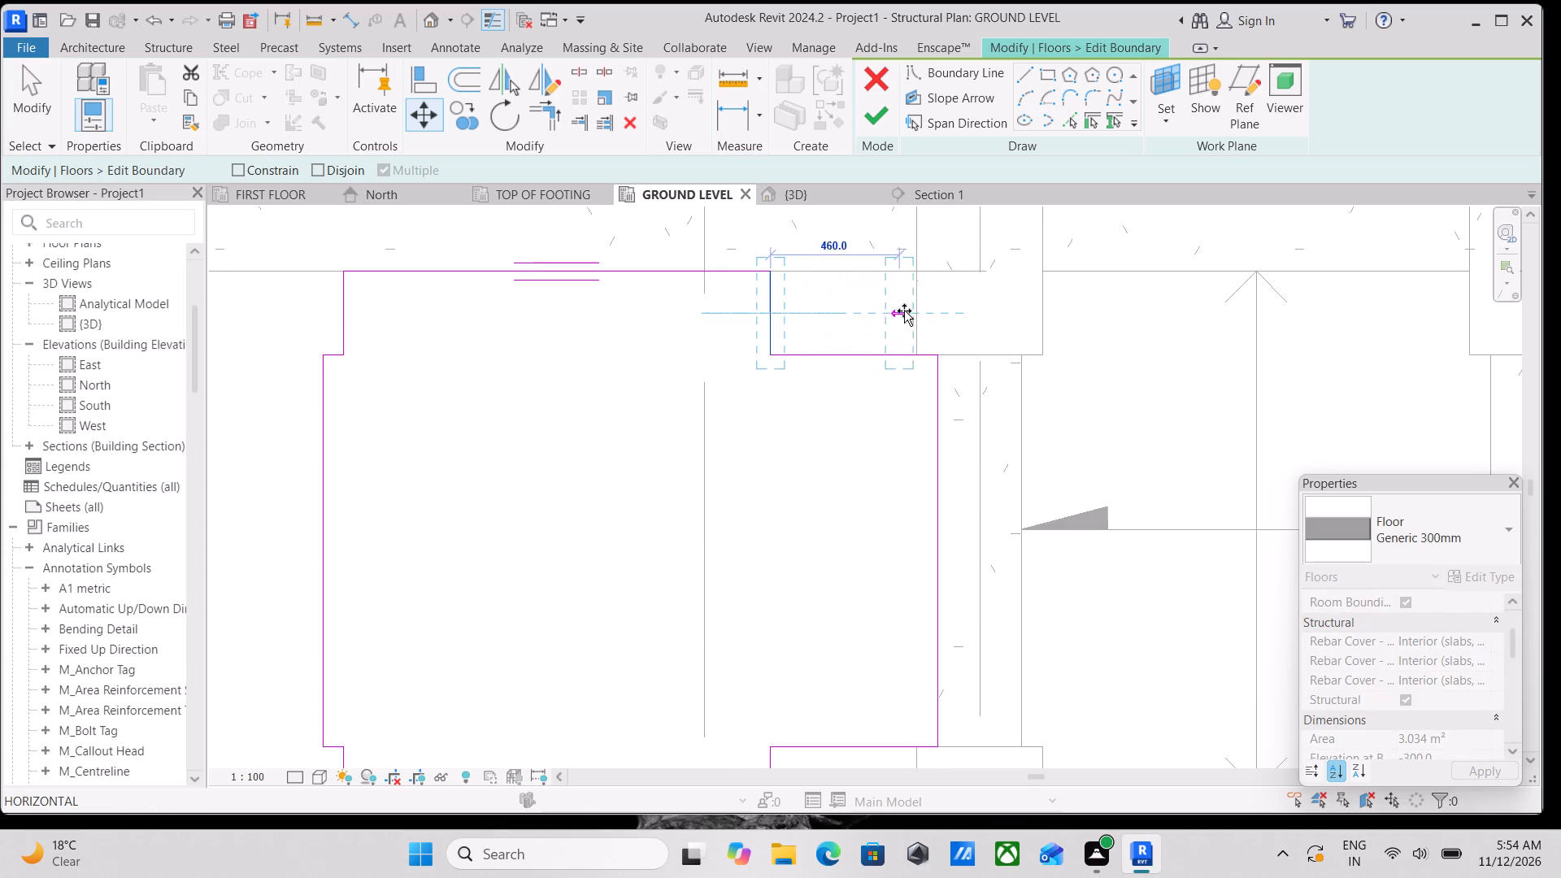
{"action": "left_click", "coordinate": [913, 311]}
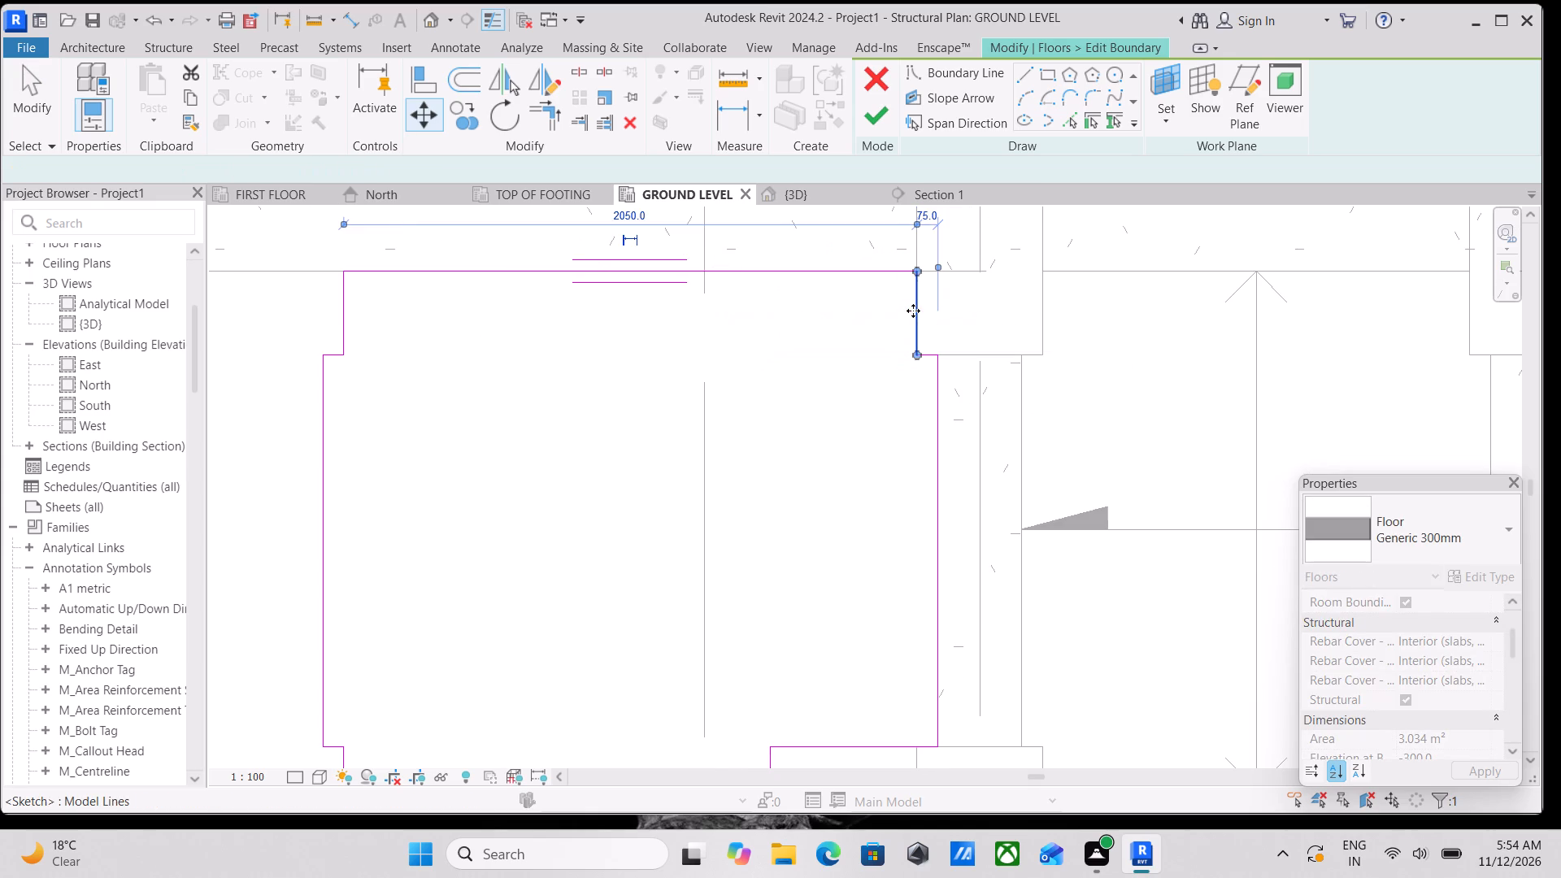
Move the 150 mm notch line on the original floor's side 523.5 mm onto the column face.
{"action": "scroll", "coordinate": [794, 341], "scroll_direction": "down", "scroll_amount": 1}
{"action": "middle_click_drag", "start_coordinate": [794, 341], "coordinate": [912, 313]}
{"action": "scroll", "coordinate": [807, 363], "scroll_direction": "down", "scroll_amount": 1}
{"action": "middle_click_drag", "start_coordinate": [807, 363], "coordinate": [948, 273]}
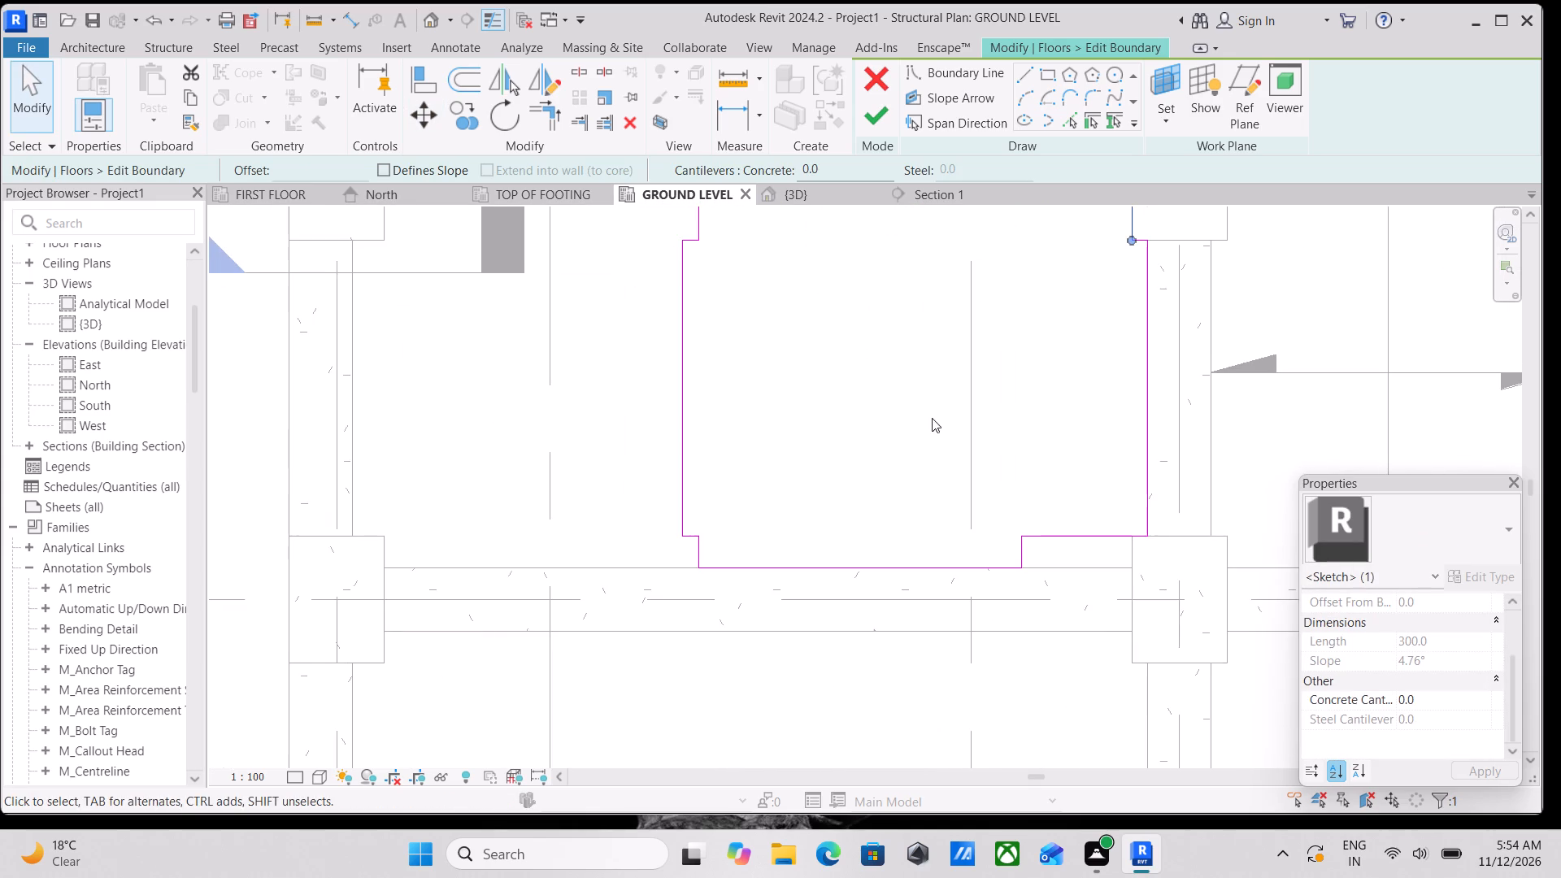
{"action": "middle_click_drag", "start_coordinate": [932, 418], "coordinate": [935, 366]}
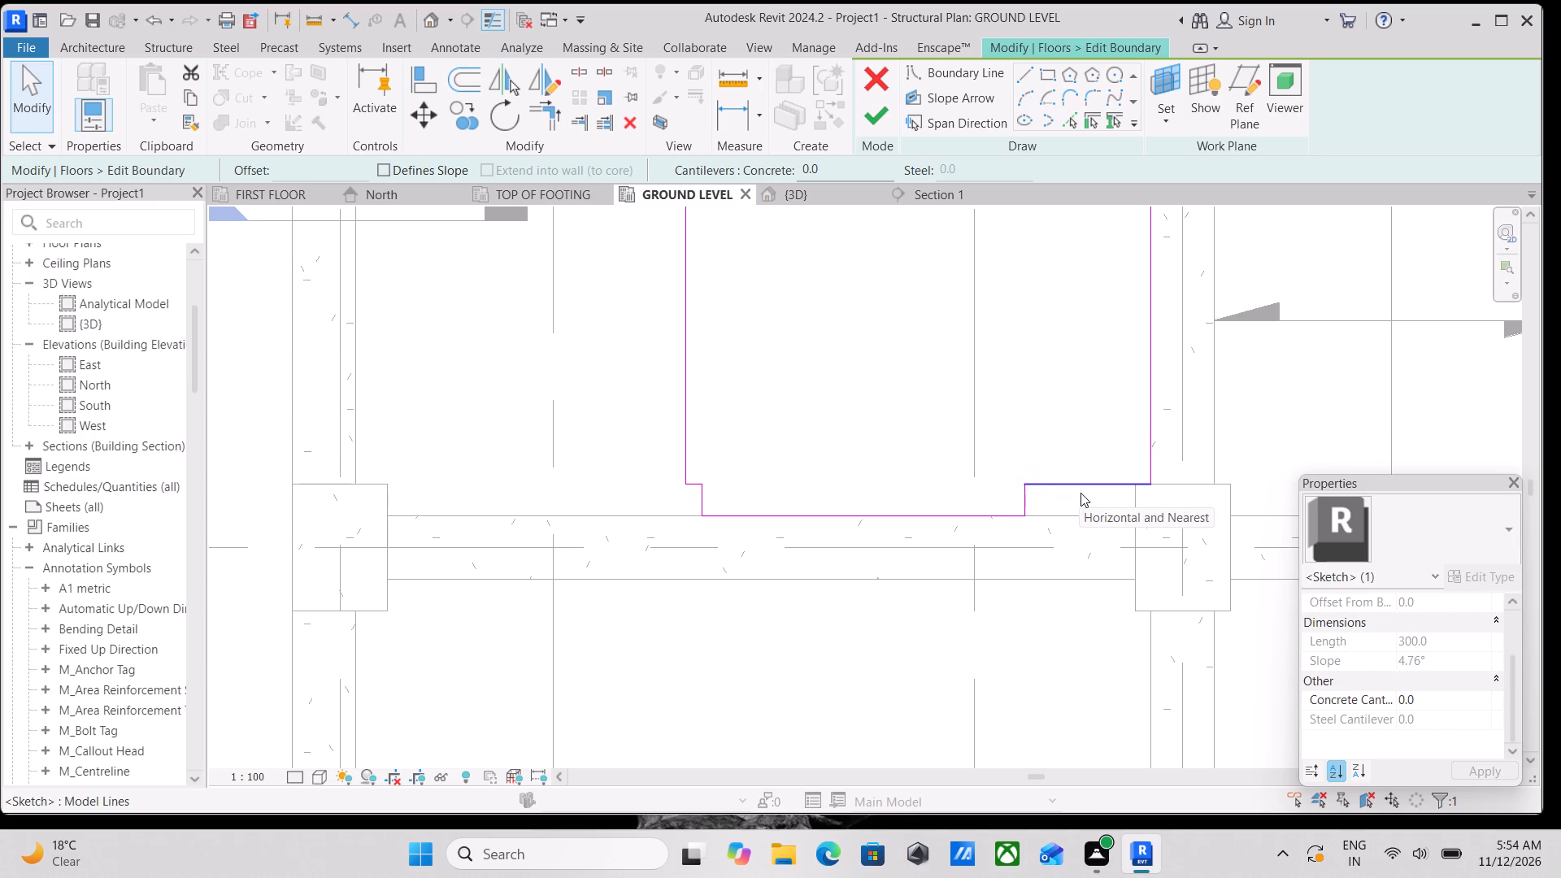
{"action": "scroll", "coordinate": [1052, 500], "scroll_direction": "up", "scroll_amount": 1}
{"action": "left_click", "coordinate": [1026, 504]}
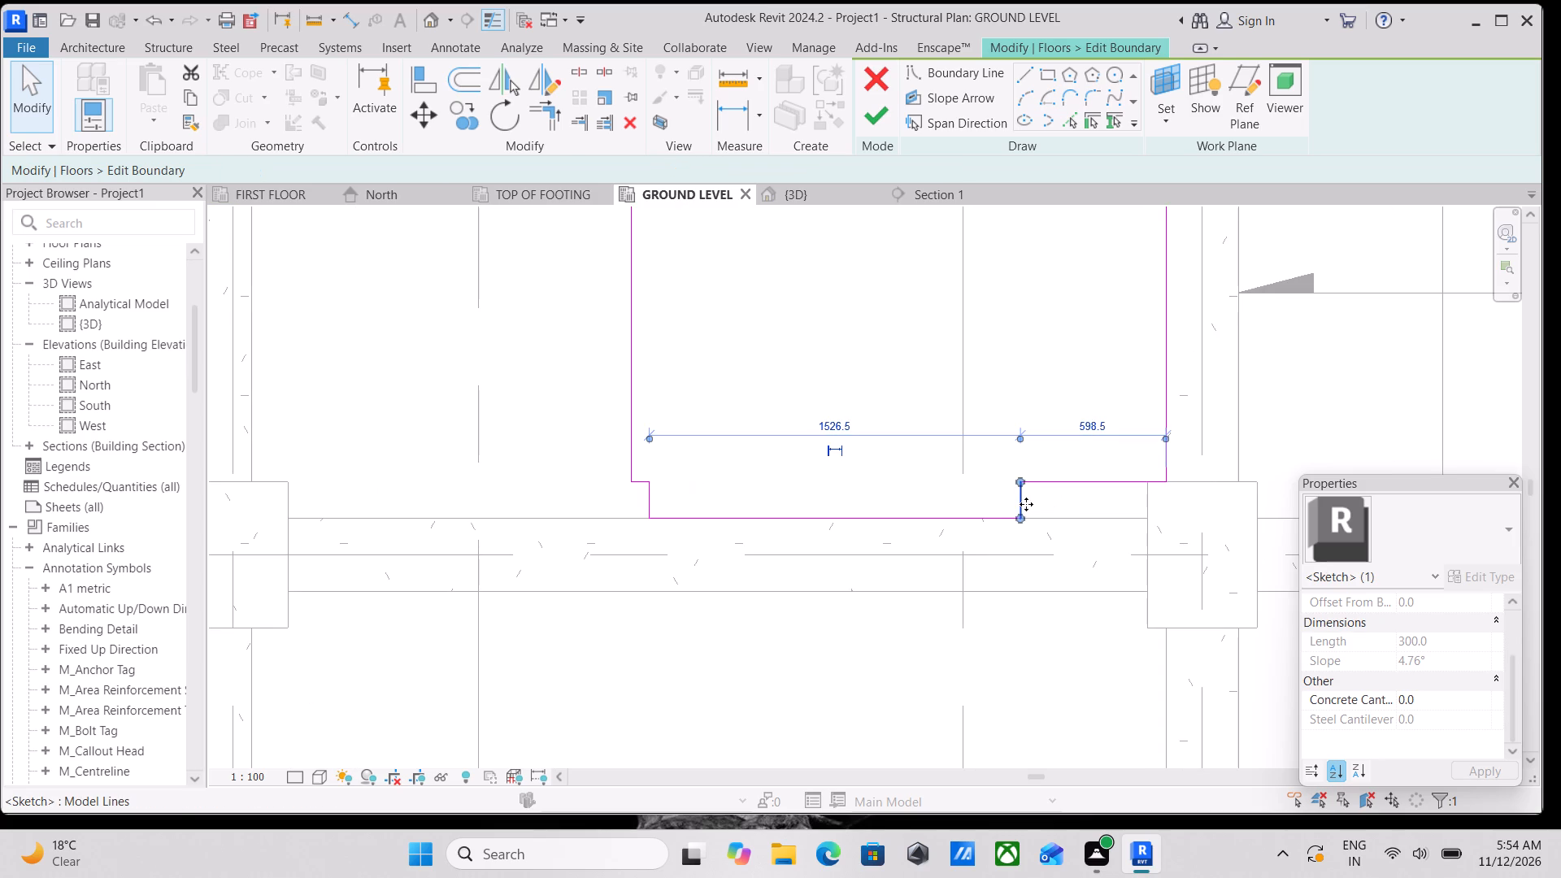
{"action": "left_click", "coordinate": [437, 120]}
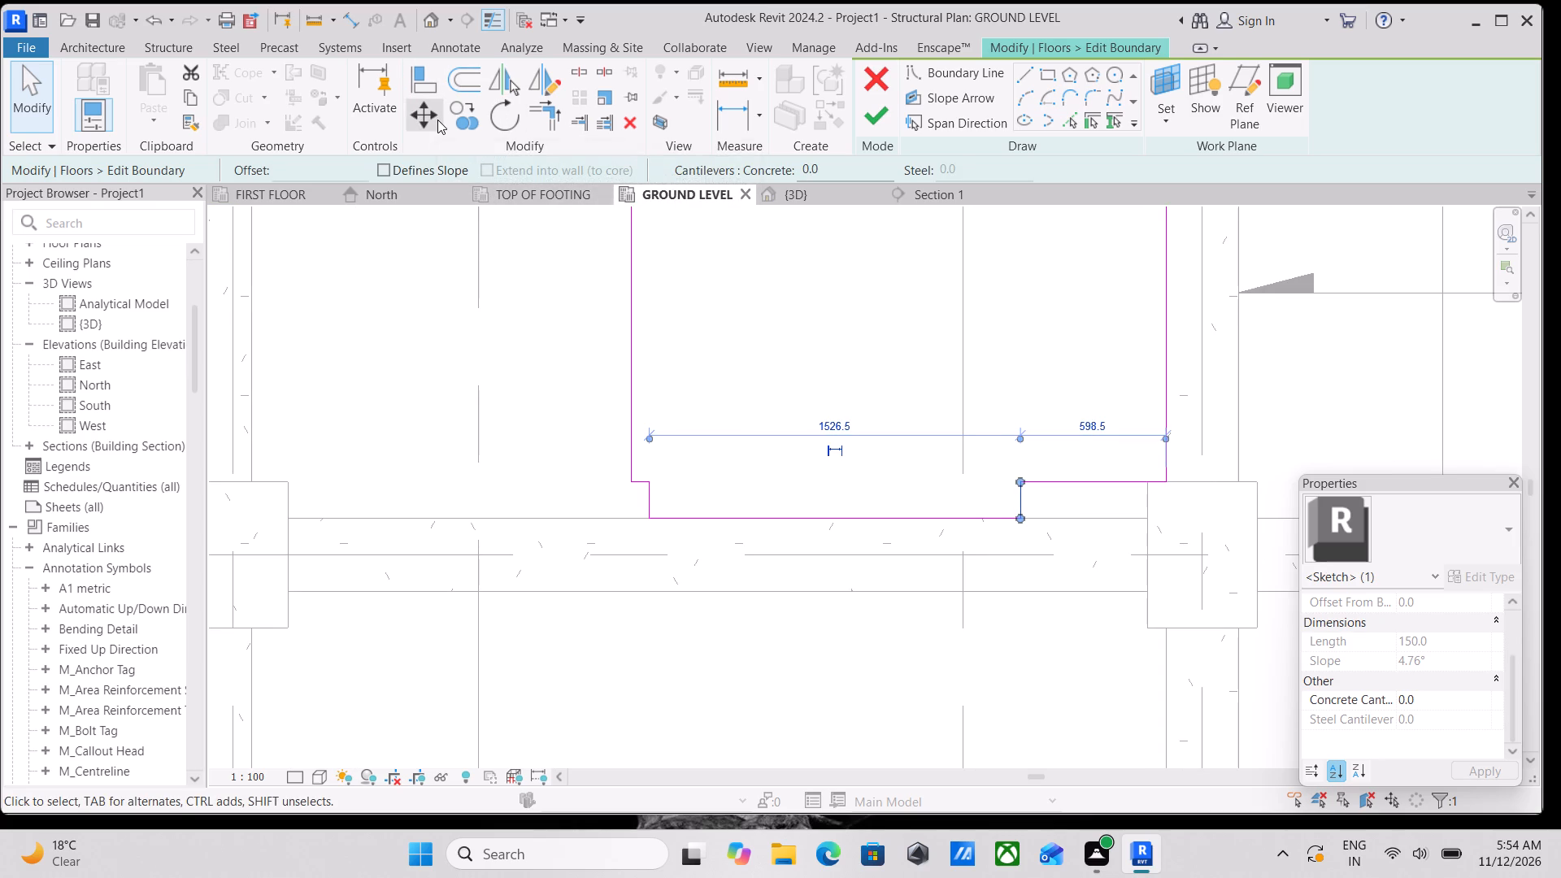
{"action": "left_click", "coordinate": [1017, 494]}
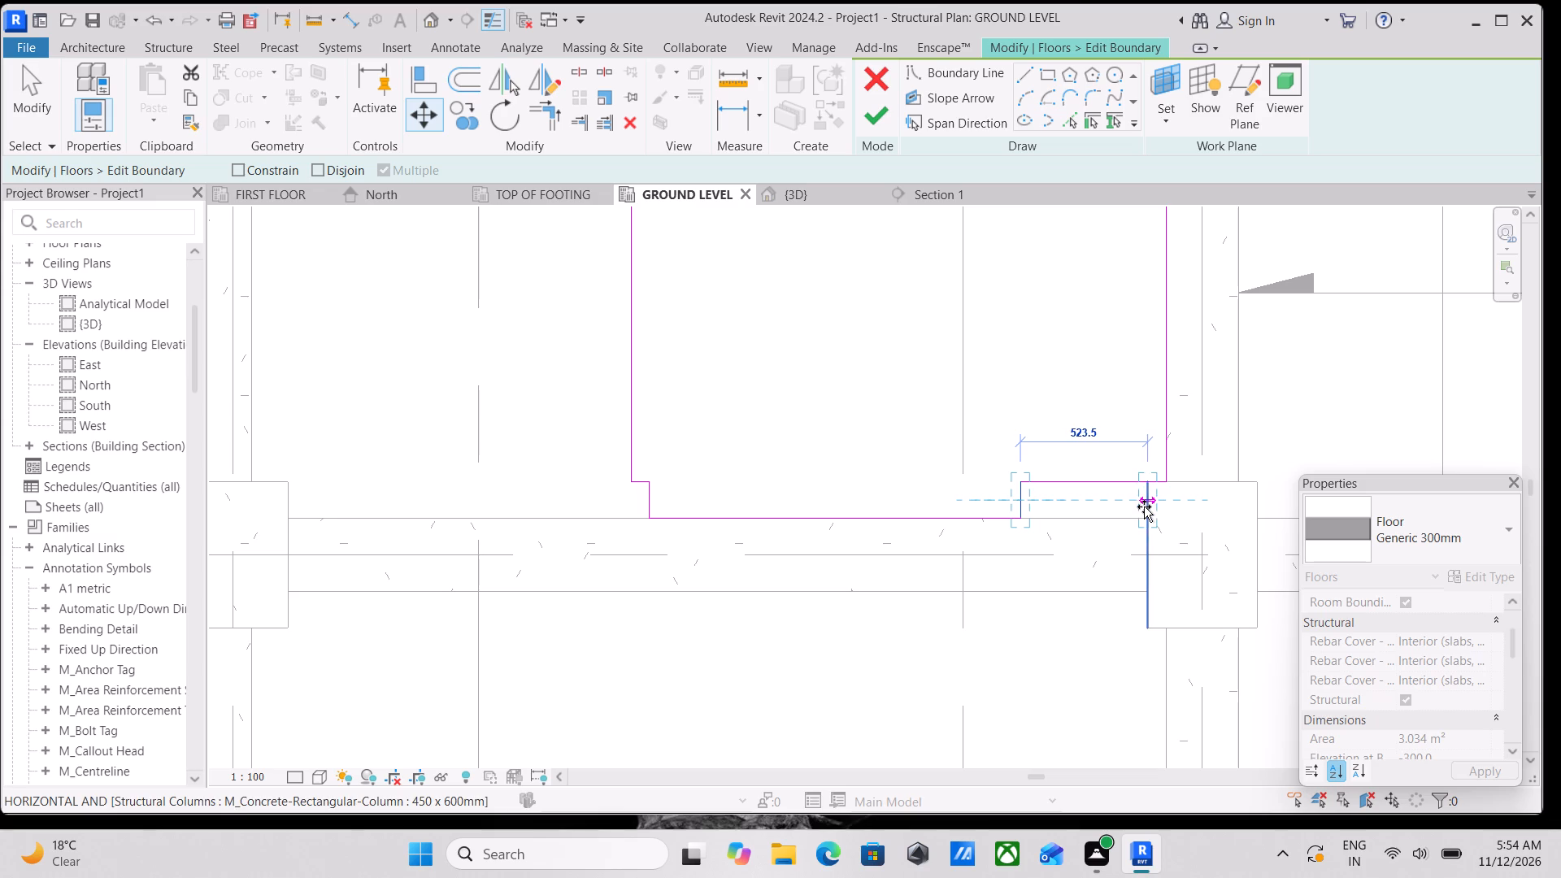
{"action": "left_click", "coordinate": [1151, 508]}
Move the 300 mm notch line on the side away from the original floor 1485.4 mm onto the far column's face.
{"action": "scroll", "coordinate": [1142, 508], "scroll_direction": "down", "scroll_amount": 1}
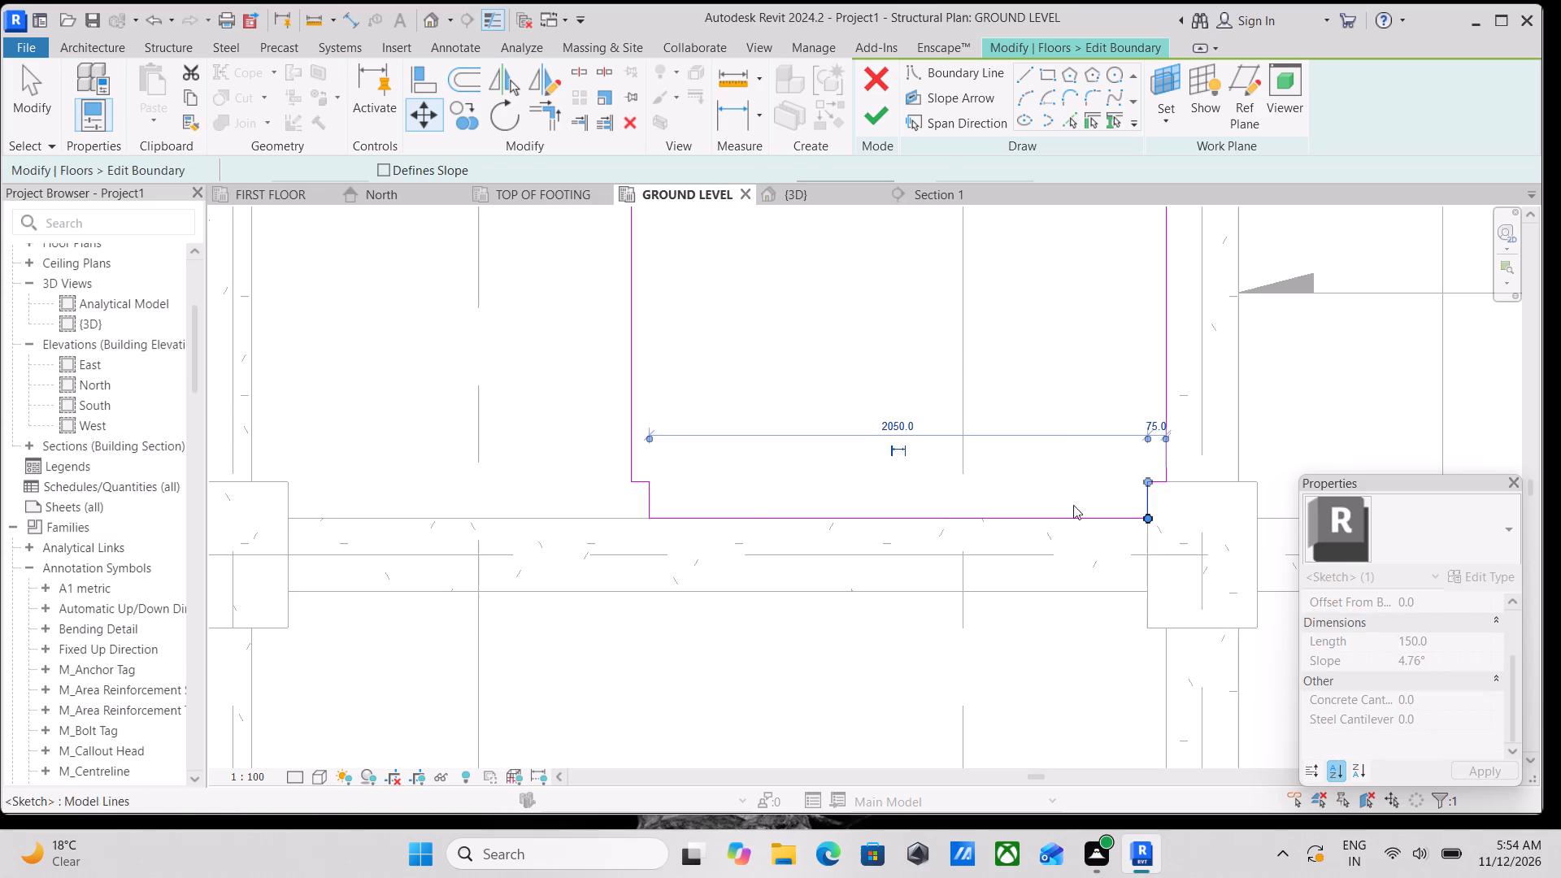
{"action": "scroll", "coordinate": [1073, 505], "scroll_direction": "down", "scroll_amount": 1}
{"action": "middle_click_drag", "start_coordinate": [1030, 492], "coordinate": [1037, 511]}
{"action": "middle_click_drag", "start_coordinate": [833, 393], "coordinate": [935, 441]}
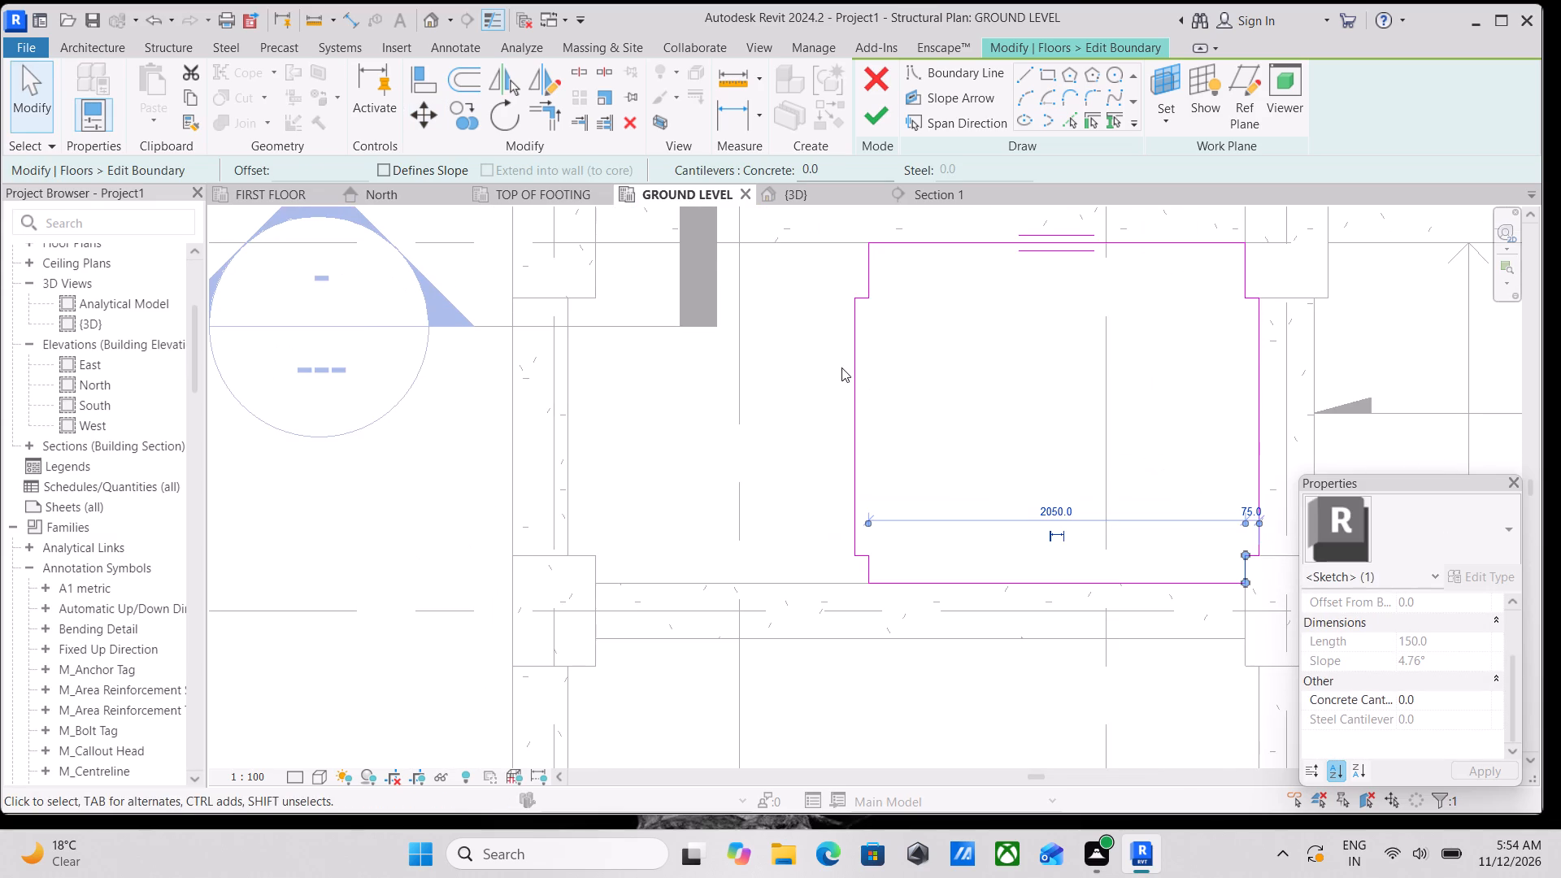
{"action": "left_click", "coordinate": [868, 257]}
{"action": "middle_click_drag", "start_coordinate": [904, 306], "coordinate": [946, 344]}
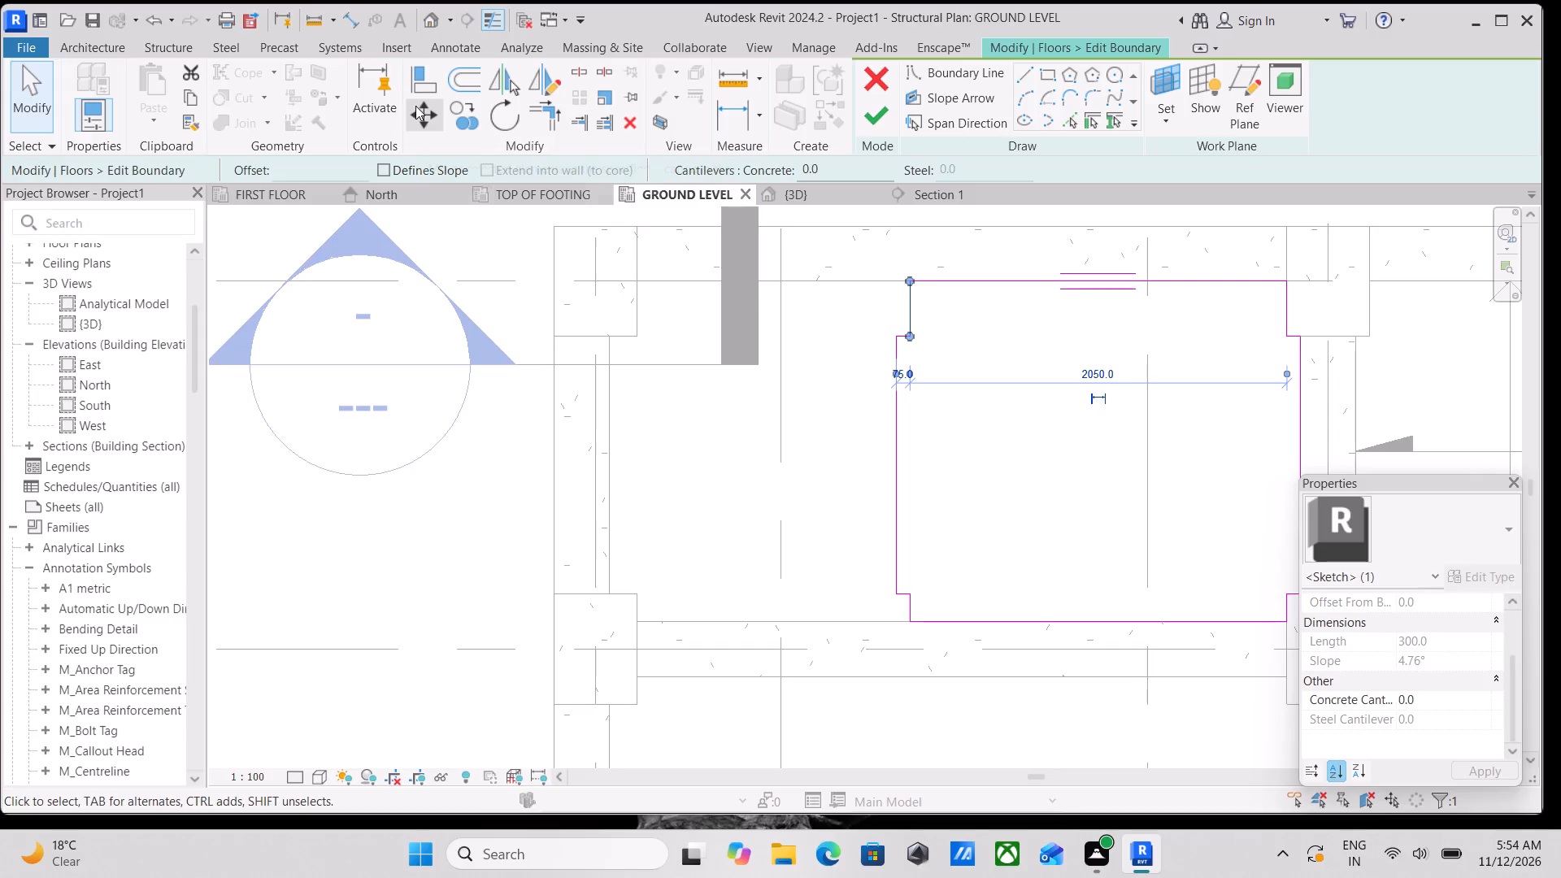
{"action": "left_click", "coordinate": [415, 106]}
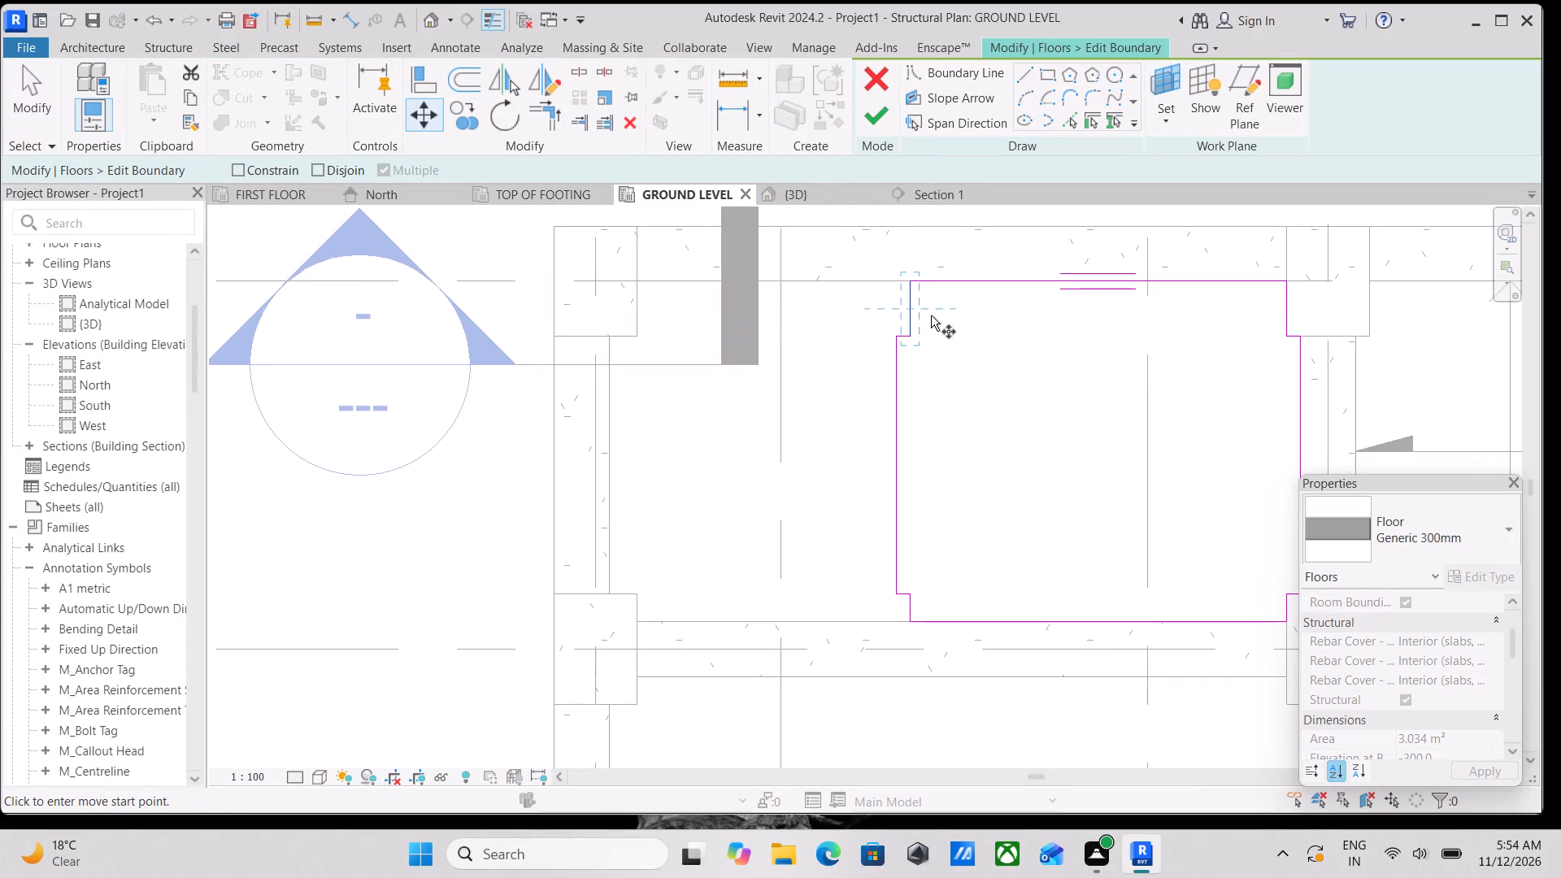
{"action": "left_click", "coordinate": [915, 309]}
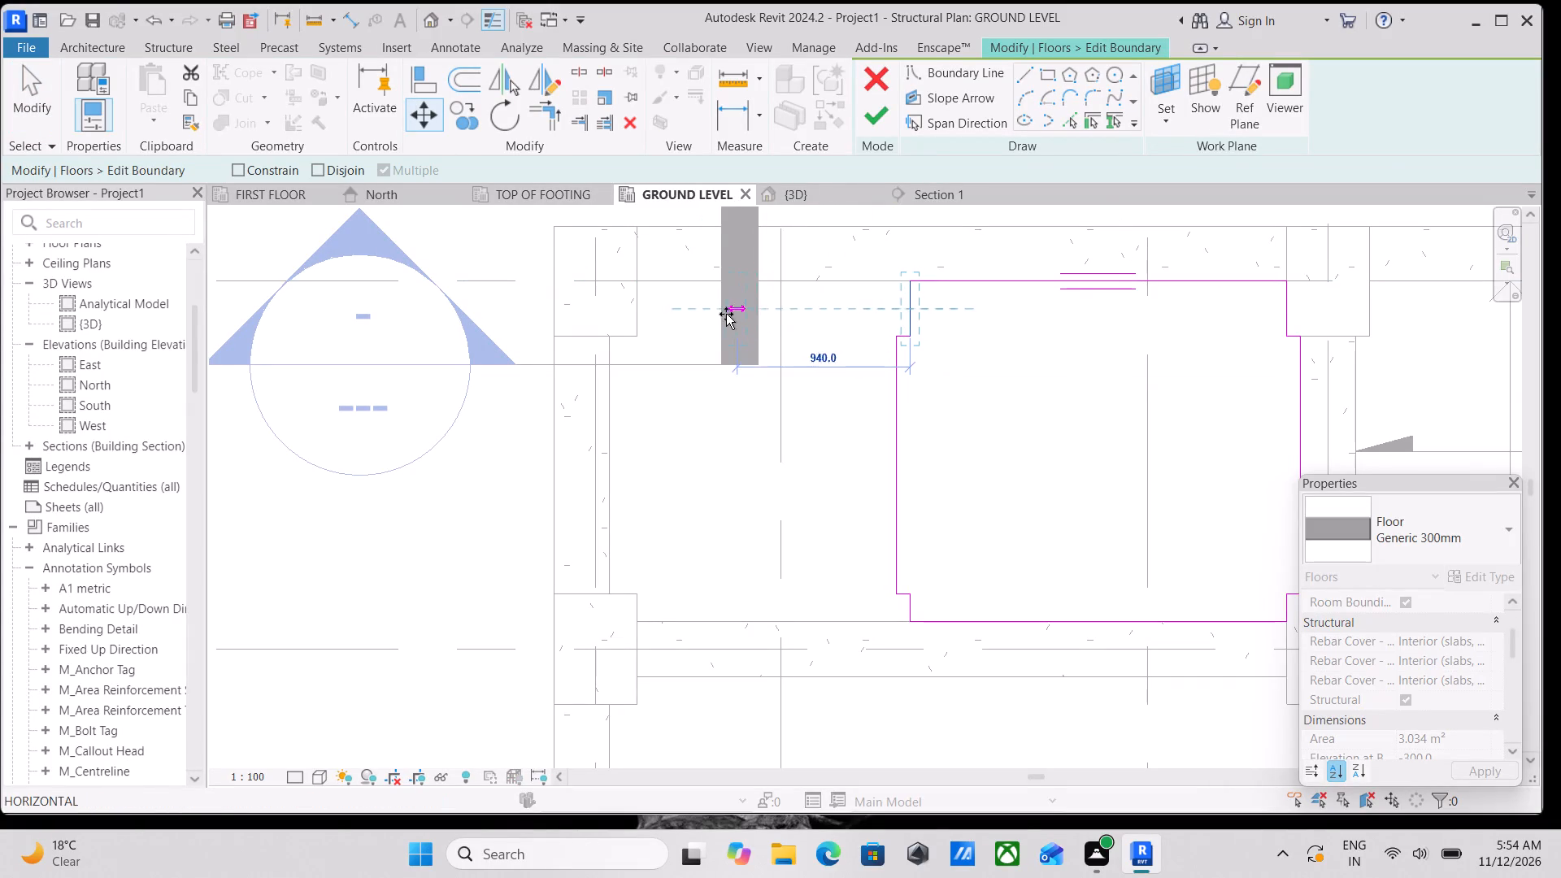
{"action": "left_click", "coordinate": [641, 312]}
Move the 1400 mm boundary edge away from the original floor 1560.4 mm onto the far beam's face.
{"action": "middle_click_drag", "start_coordinate": [659, 320], "coordinate": [773, 293]}
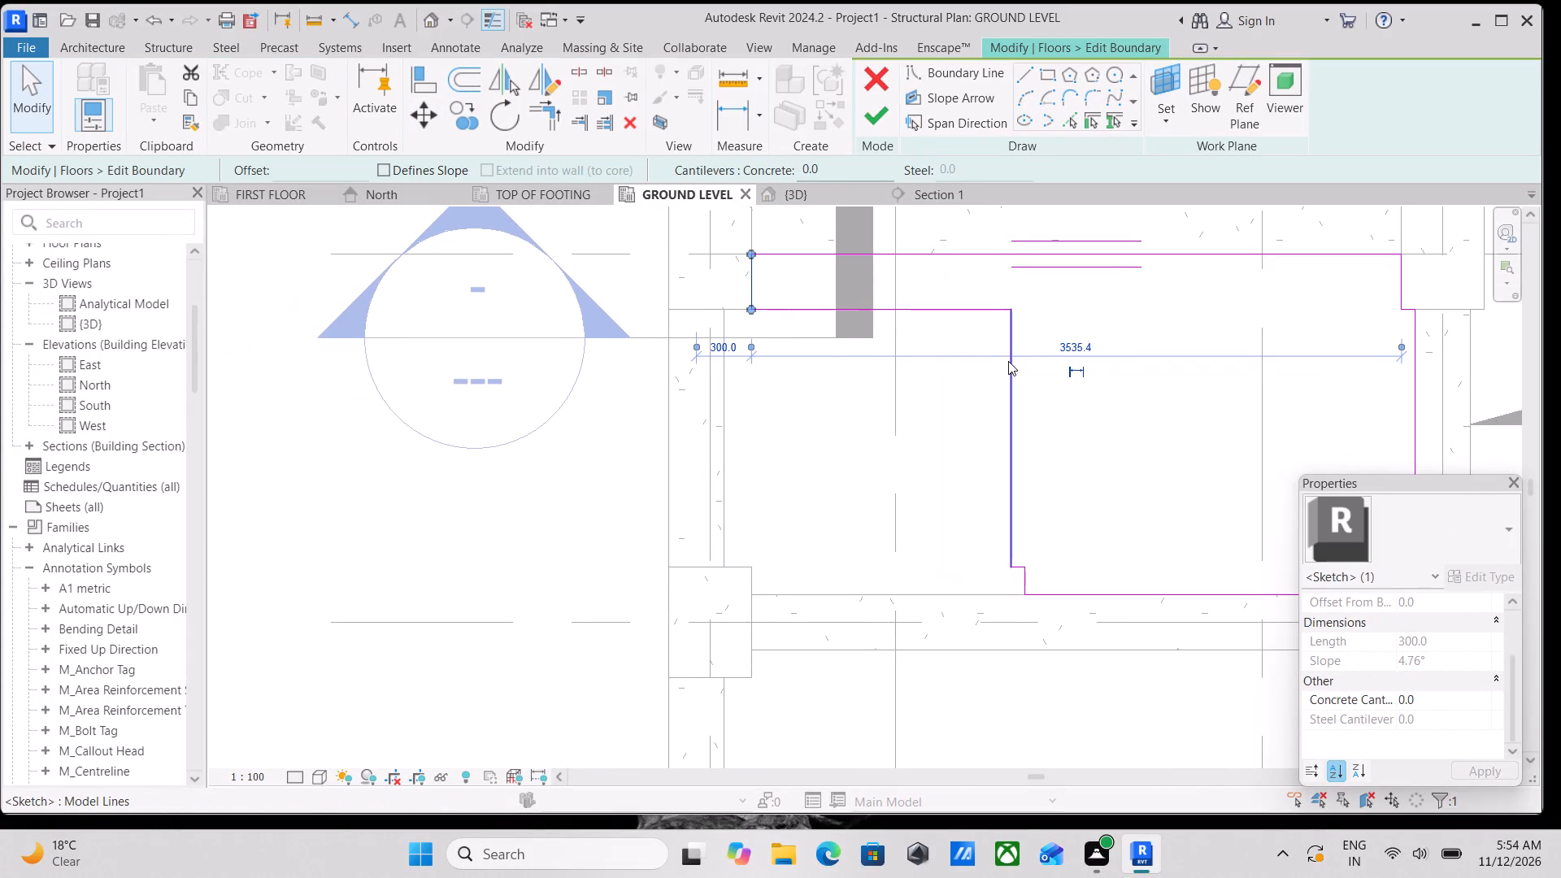
{"action": "left_click", "coordinate": [1013, 363]}
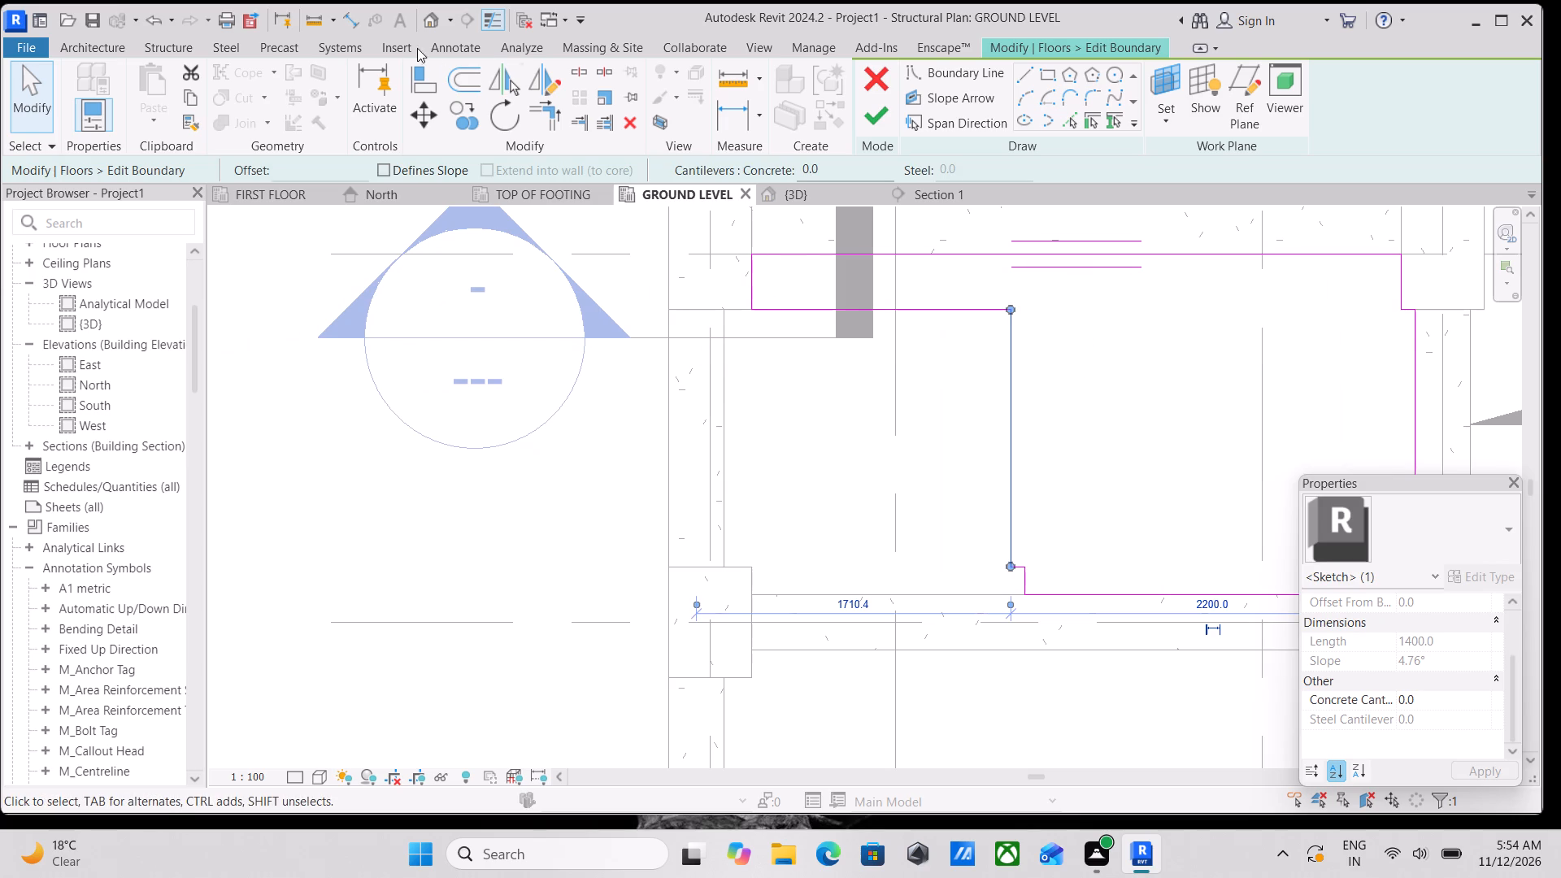
{"action": "left_click", "coordinate": [420, 110]}
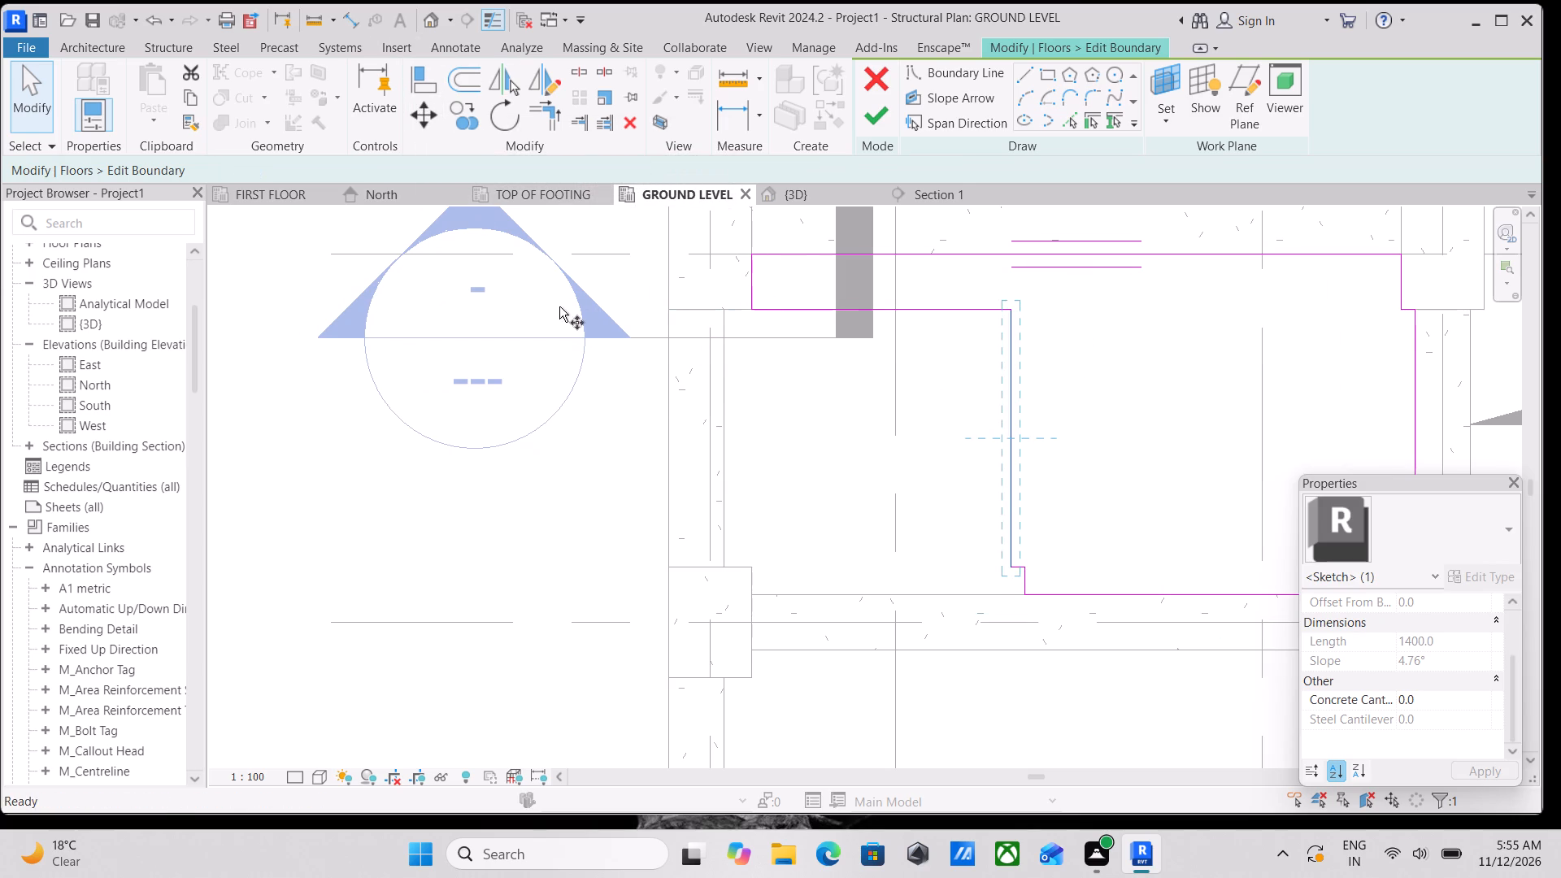
{"action": "left_click", "coordinate": [1013, 435]}
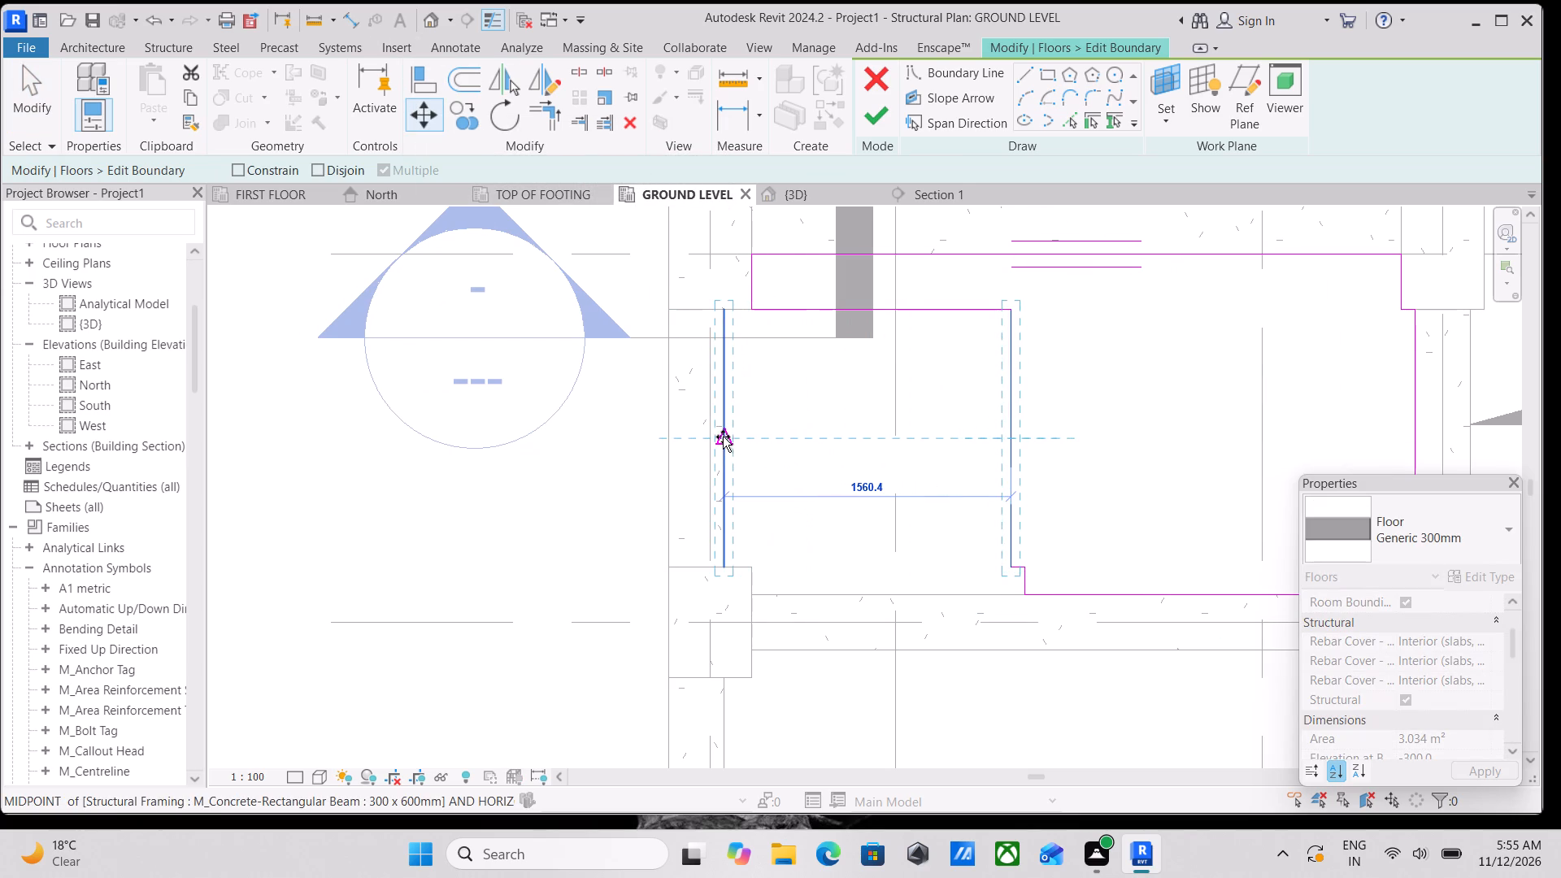
{"action": "left_click", "coordinate": [723, 436]}
Move the remaining 150 mm notch line 1485.4 mm onto the far column's face.
{"action": "middle_click_drag", "start_coordinate": [837, 426], "coordinate": [878, 359]}
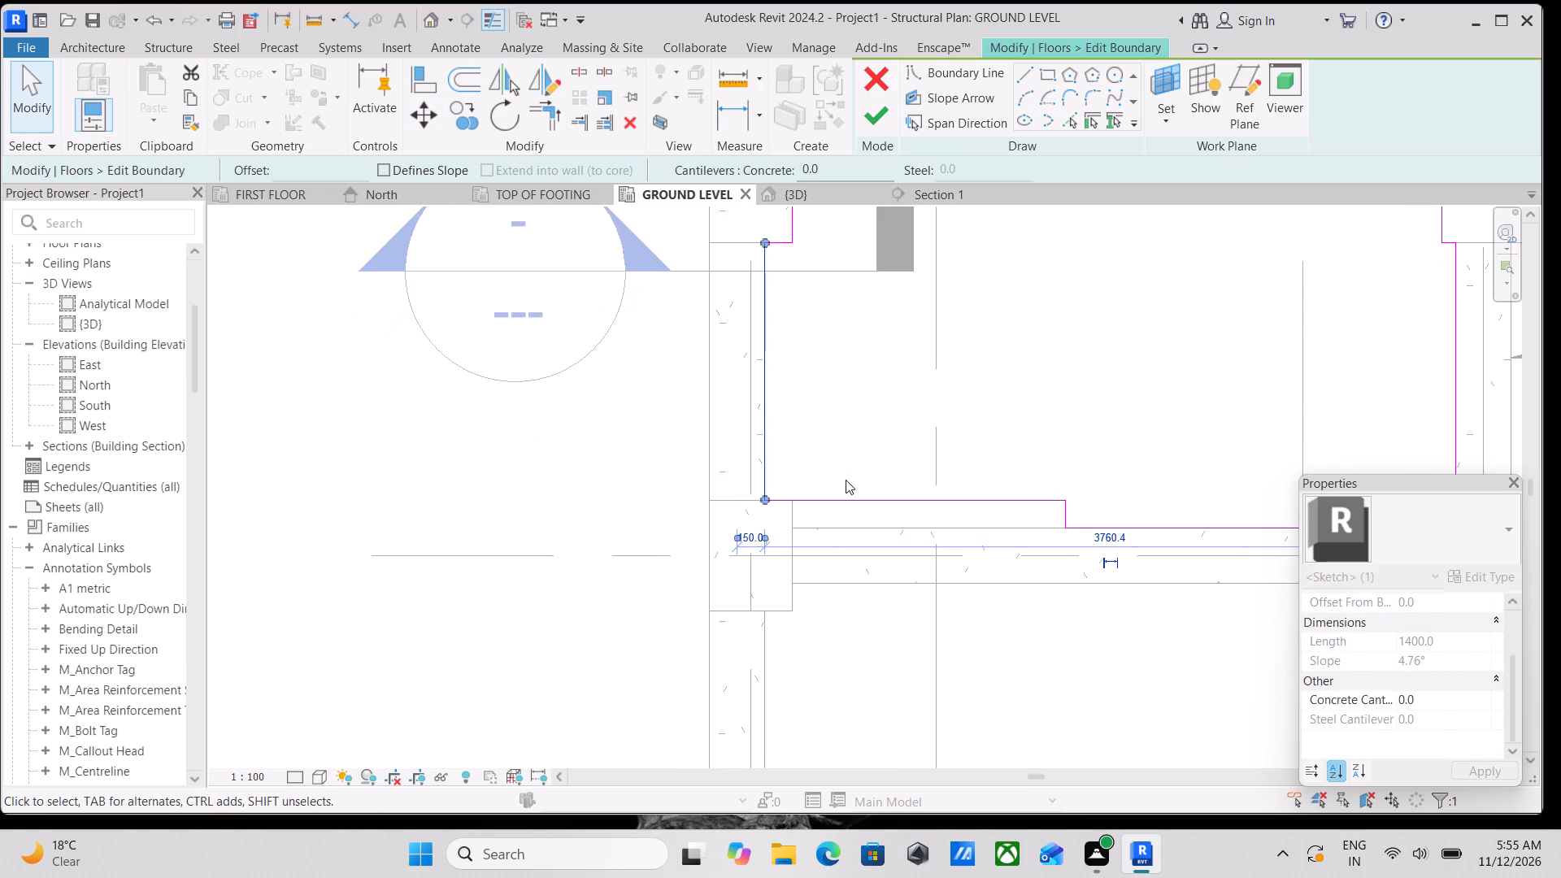
{"action": "middle_click_drag", "start_coordinate": [846, 480], "coordinate": [780, 450]}
{"action": "left_click", "coordinate": [998, 488]}
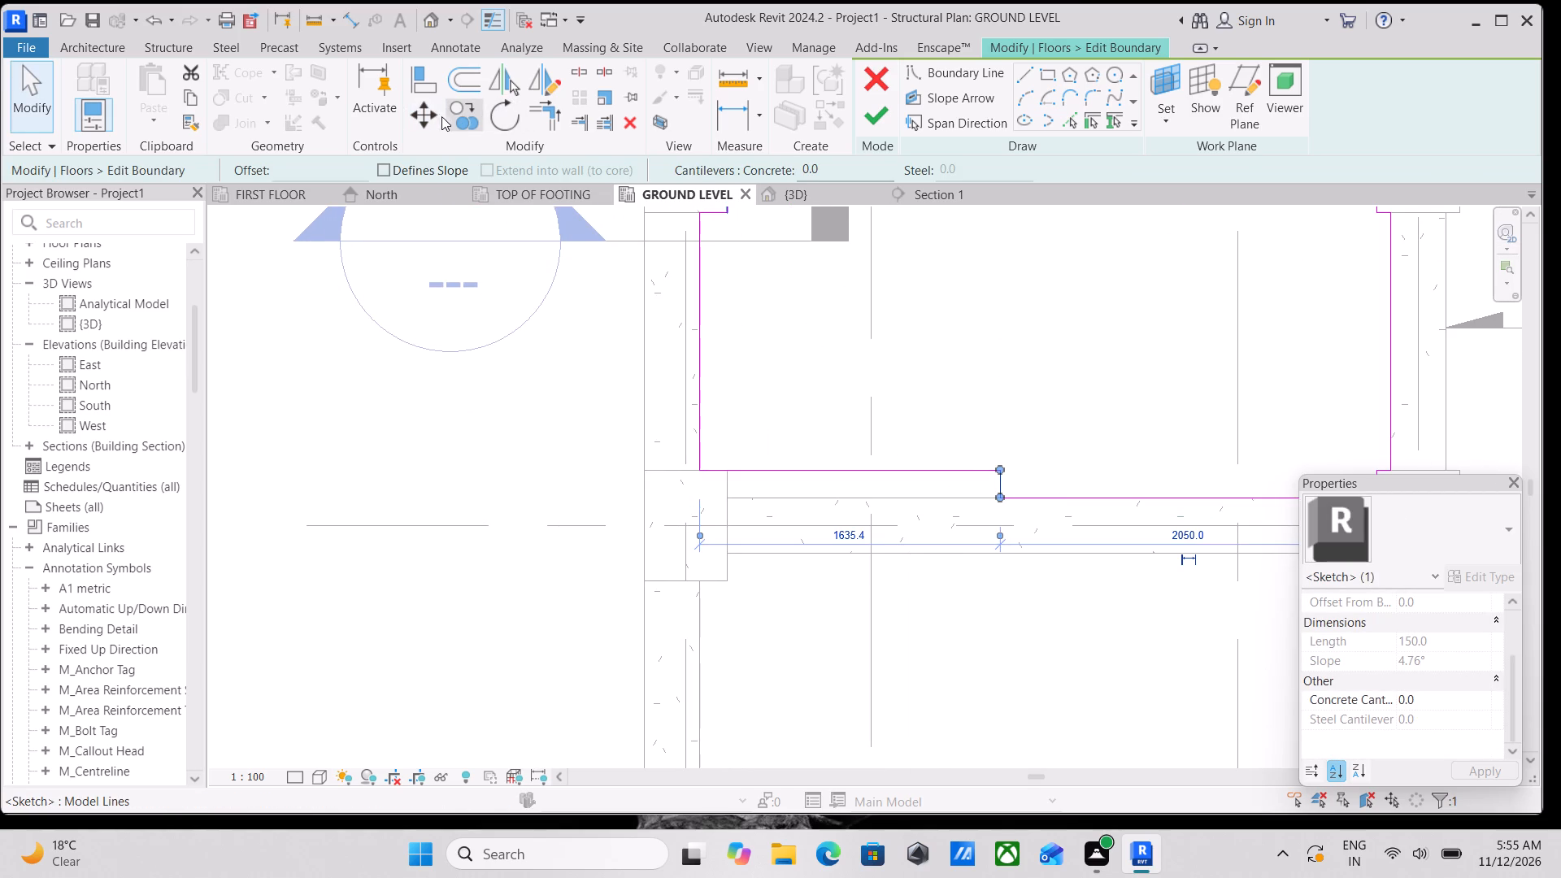
{"action": "left_click", "coordinate": [419, 118]}
{"action": "scroll", "coordinate": [1000, 481], "scroll_direction": "up", "scroll_amount": 1}
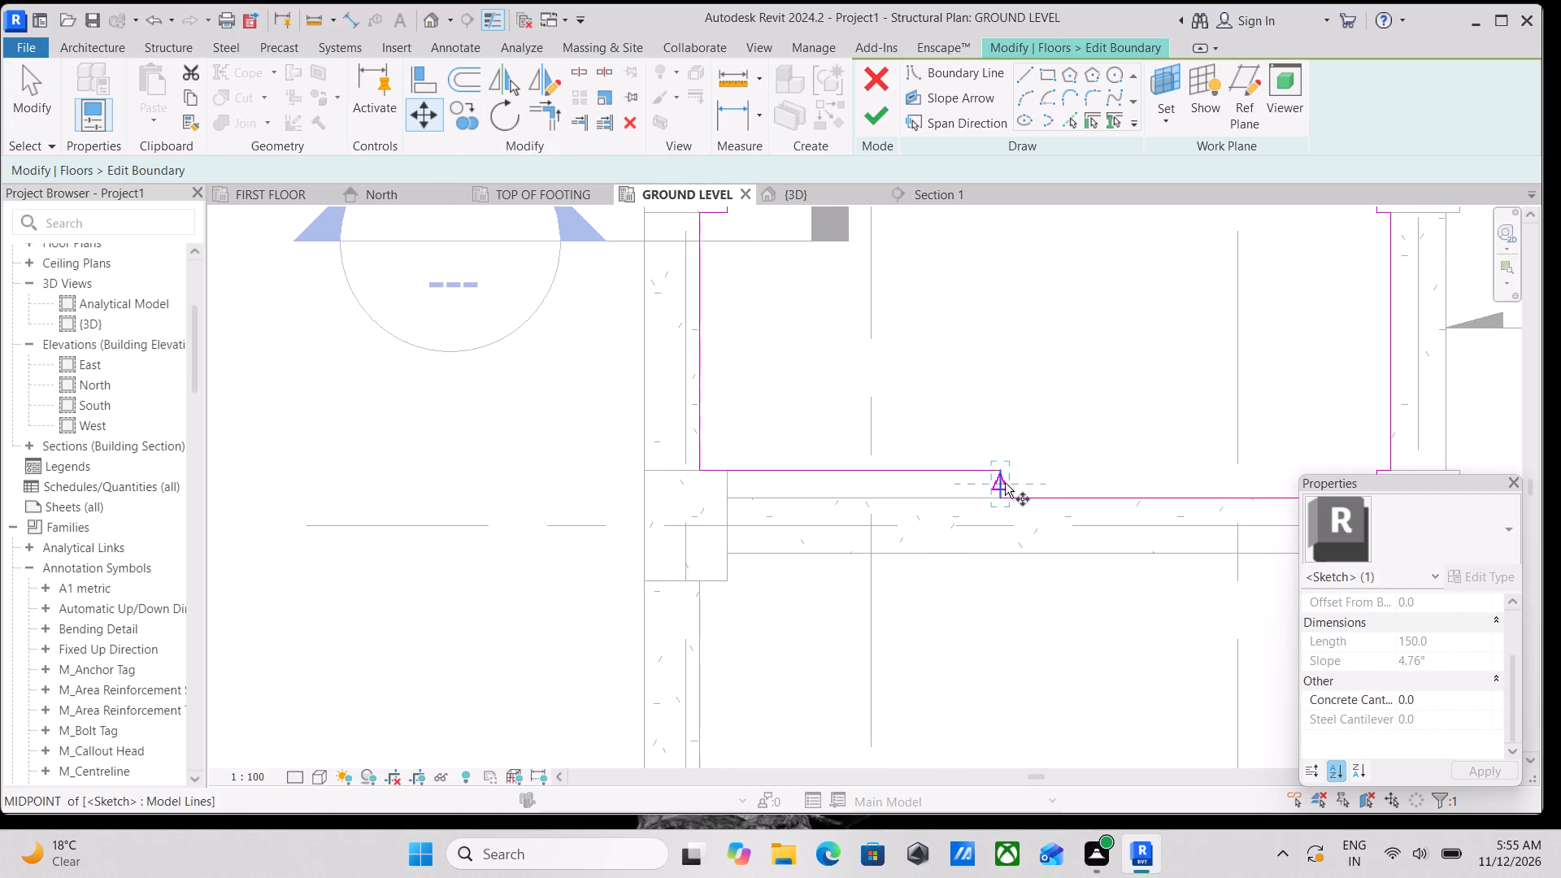
{"action": "scroll", "coordinate": [1005, 483], "scroll_direction": "up", "scroll_amount": 1}
{"action": "left_click", "coordinate": [1006, 483]}
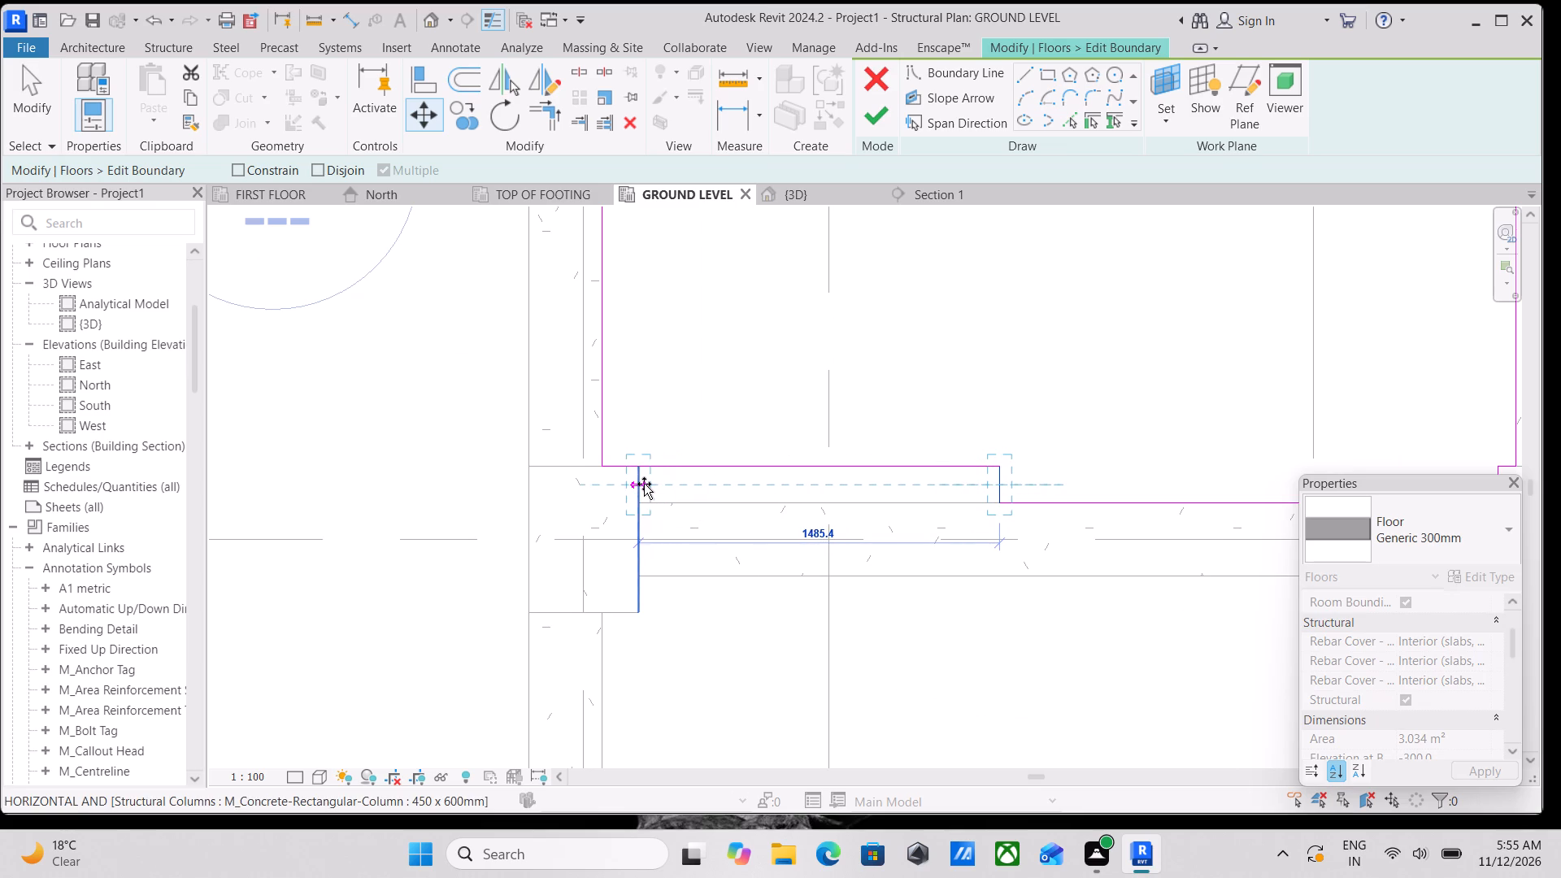
{"action": "scroll", "coordinate": [644, 484], "scroll_direction": "up", "scroll_amount": 4}
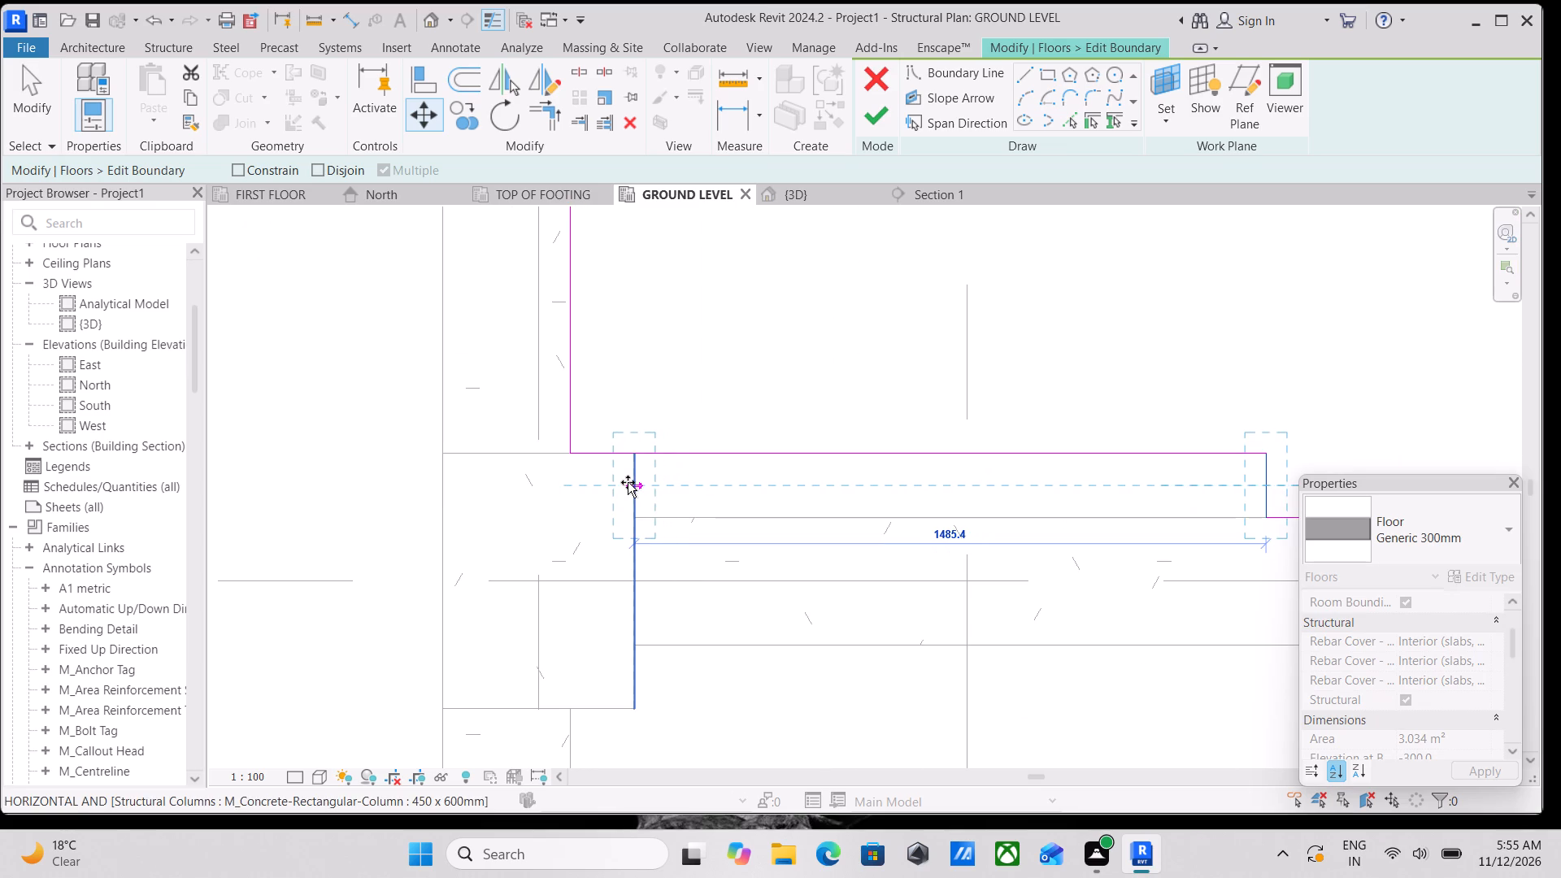
{"action": "left_click", "coordinate": [635, 482]}
{"action": "scroll", "coordinate": [676, 476], "scroll_direction": "down", "scroll_amount": 2}
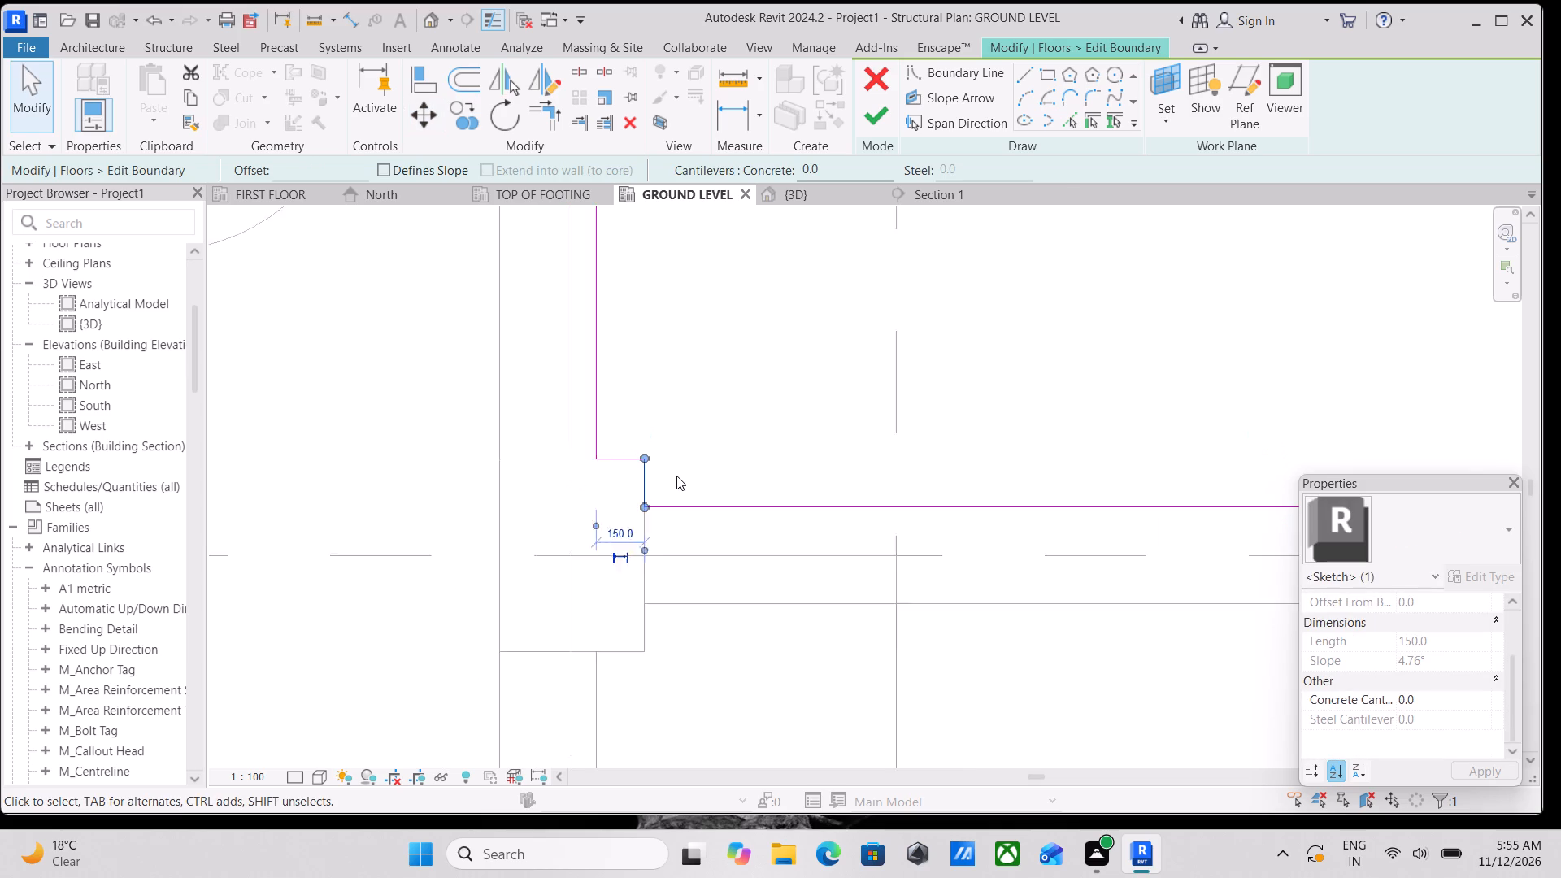
{"action": "scroll", "coordinate": [676, 476], "scroll_direction": "down", "scroll_amount": 2}
{"action": "key", "text": "Escape"}
{"action": "scroll", "coordinate": [715, 455], "scroll_direction": "down", "scroll_amount": 3}
{"action": "key", "text": "Escape"}
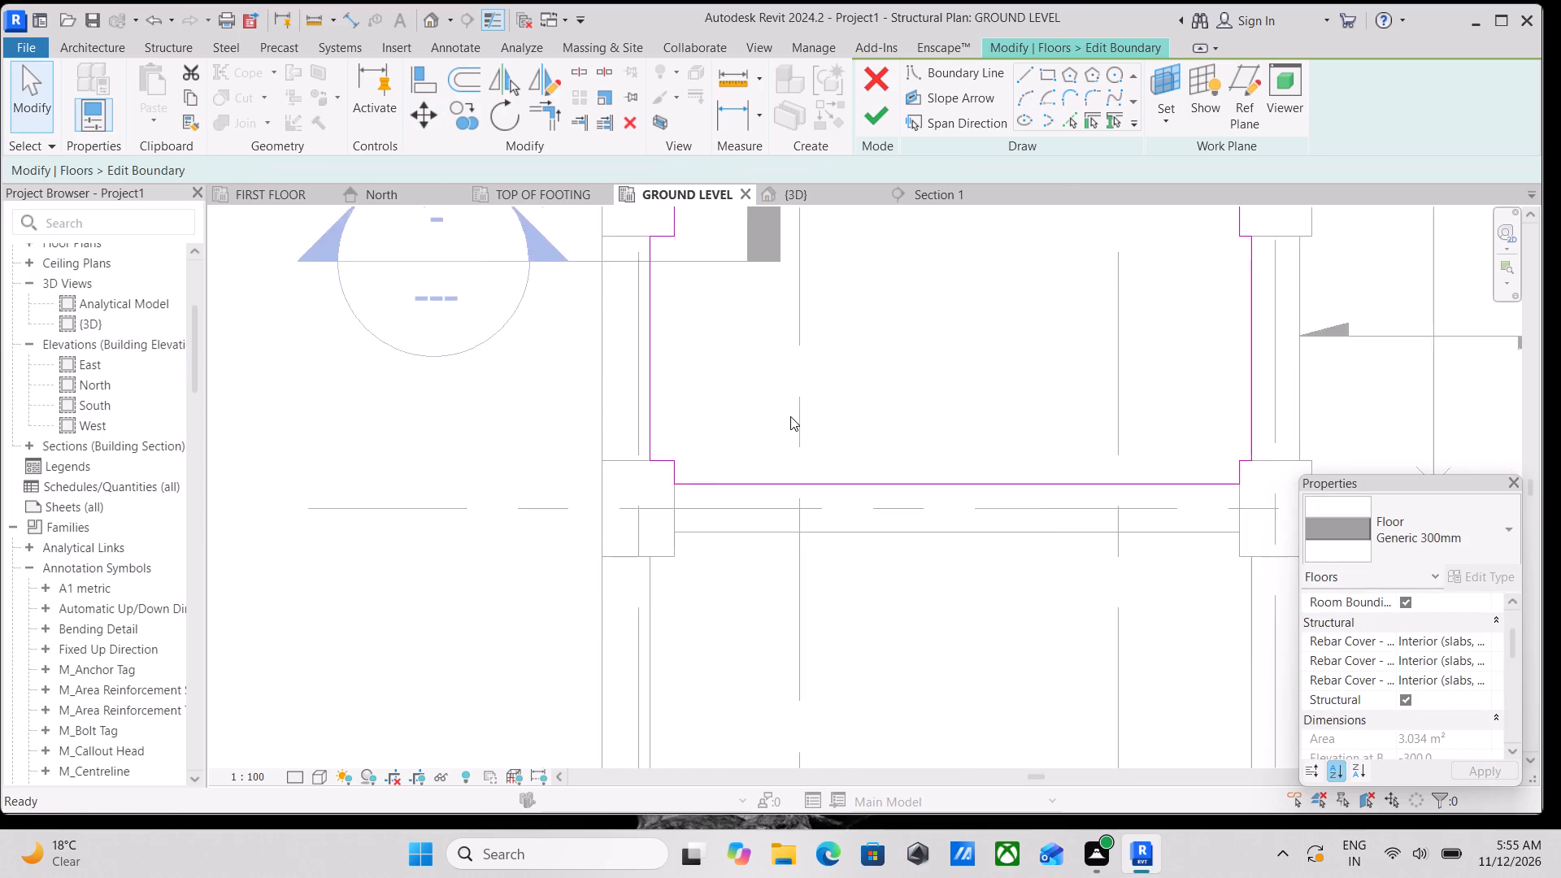
Check the adjusted outline around the bay, finish the copied floor's boundary edit and deselect the floor.
{"action": "scroll", "coordinate": [790, 416], "scroll_direction": "down", "scroll_amount": 4}
{"action": "middle_click_drag", "start_coordinate": [814, 404], "coordinate": [764, 459]}
{"action": "scroll", "coordinate": [1007, 336], "scroll_direction": "up", "scroll_amount": 9}
{"action": "scroll", "coordinate": [1015, 337], "scroll_direction": "down", "scroll_amount": 6}
{"action": "middle_click_drag", "start_coordinate": [914, 343], "coordinate": [1035, 305]}
{"action": "scroll", "coordinate": [864, 366], "scroll_direction": "down", "scroll_amount": 1}
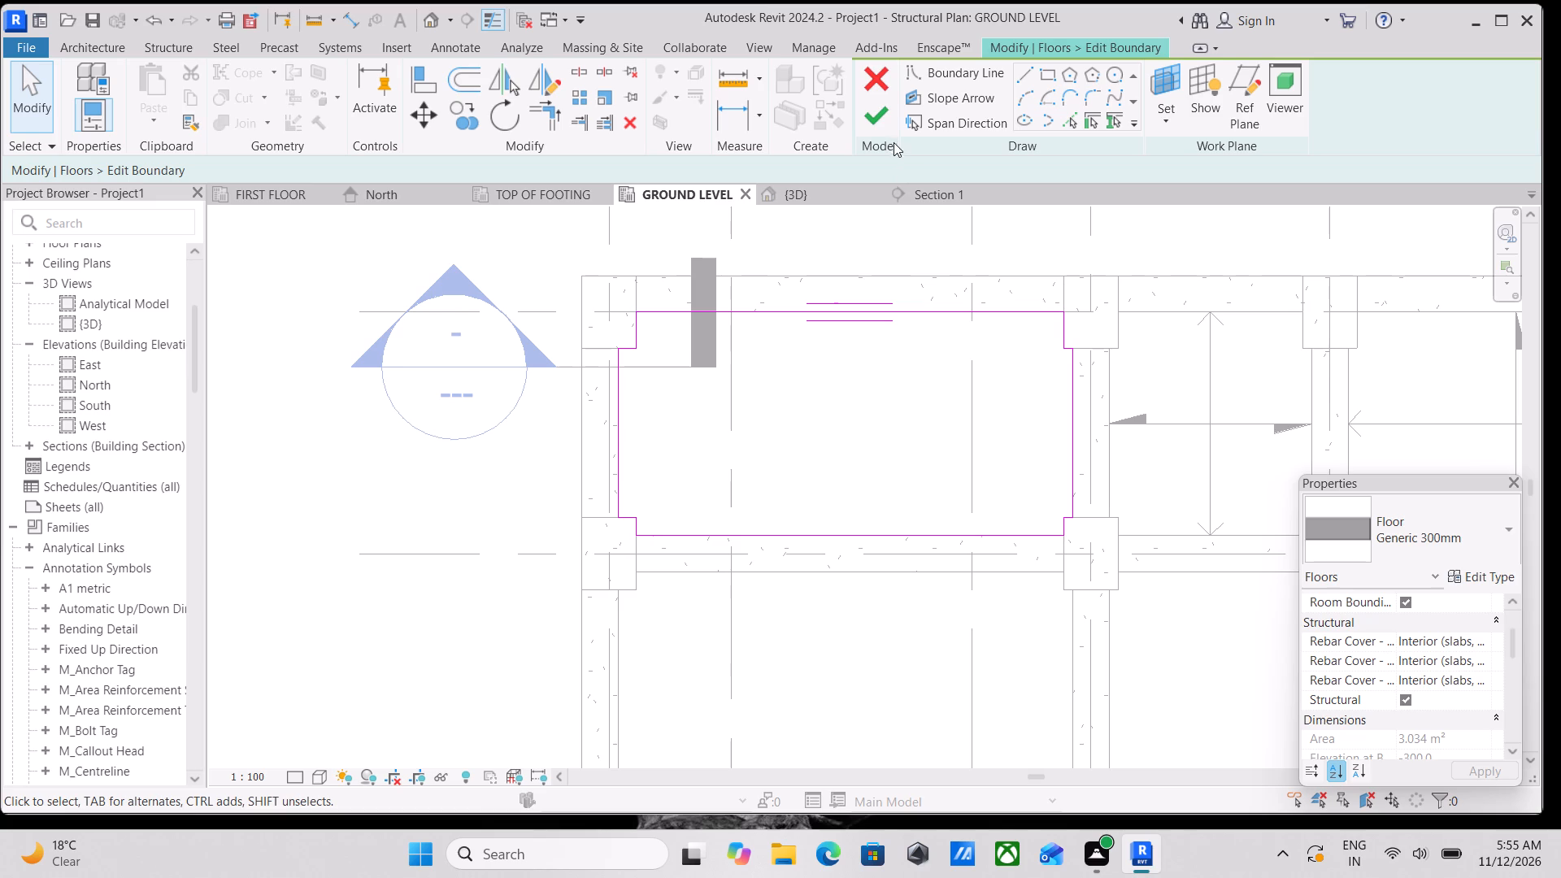
{"action": "left_click", "coordinate": [887, 120]}
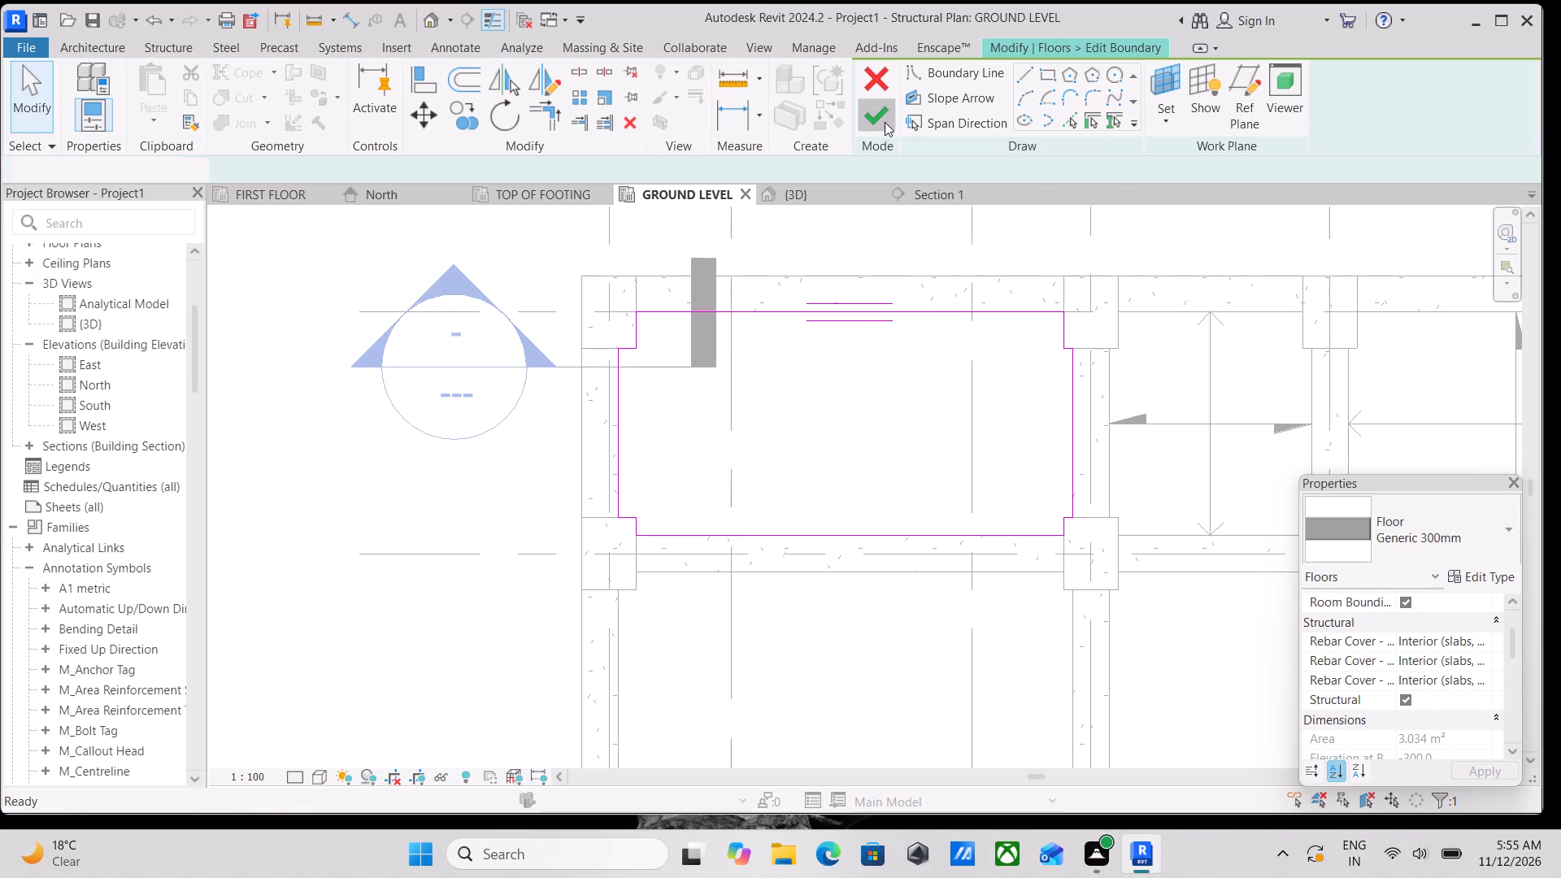
{"action": "scroll", "coordinate": [860, 337], "scroll_direction": "down", "scroll_amount": 1}
{"action": "middle_click_drag", "start_coordinate": [845, 376], "coordinate": [936, 284]}
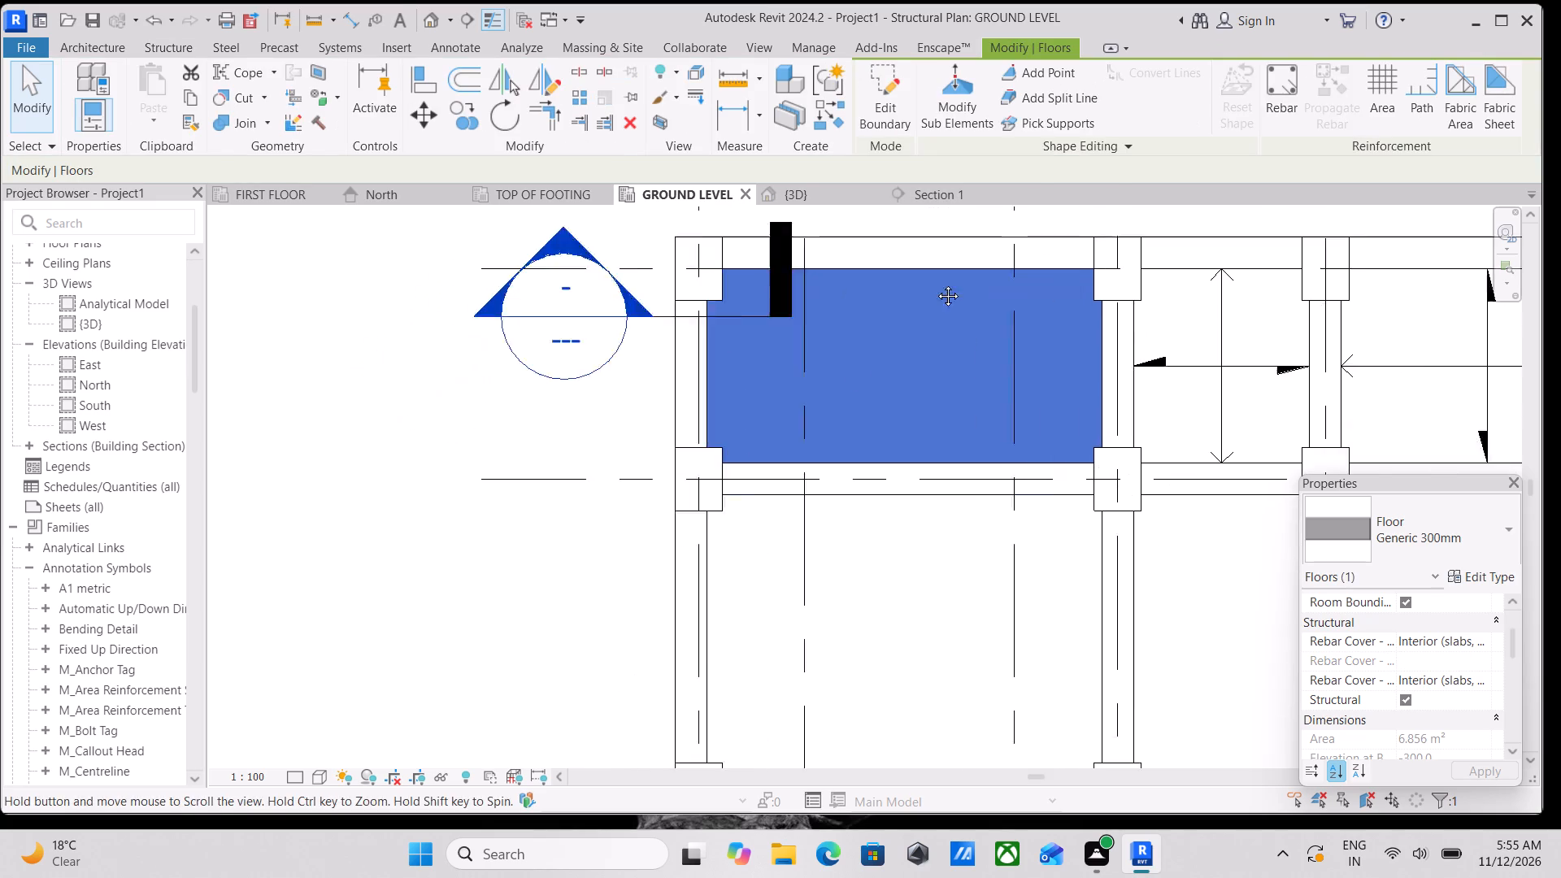
{"action": "middle_click_drag", "start_coordinate": [936, 284], "coordinate": [939, 272]}
{"action": "scroll", "coordinate": [968, 419], "scroll_direction": "up", "scroll_amount": 2}
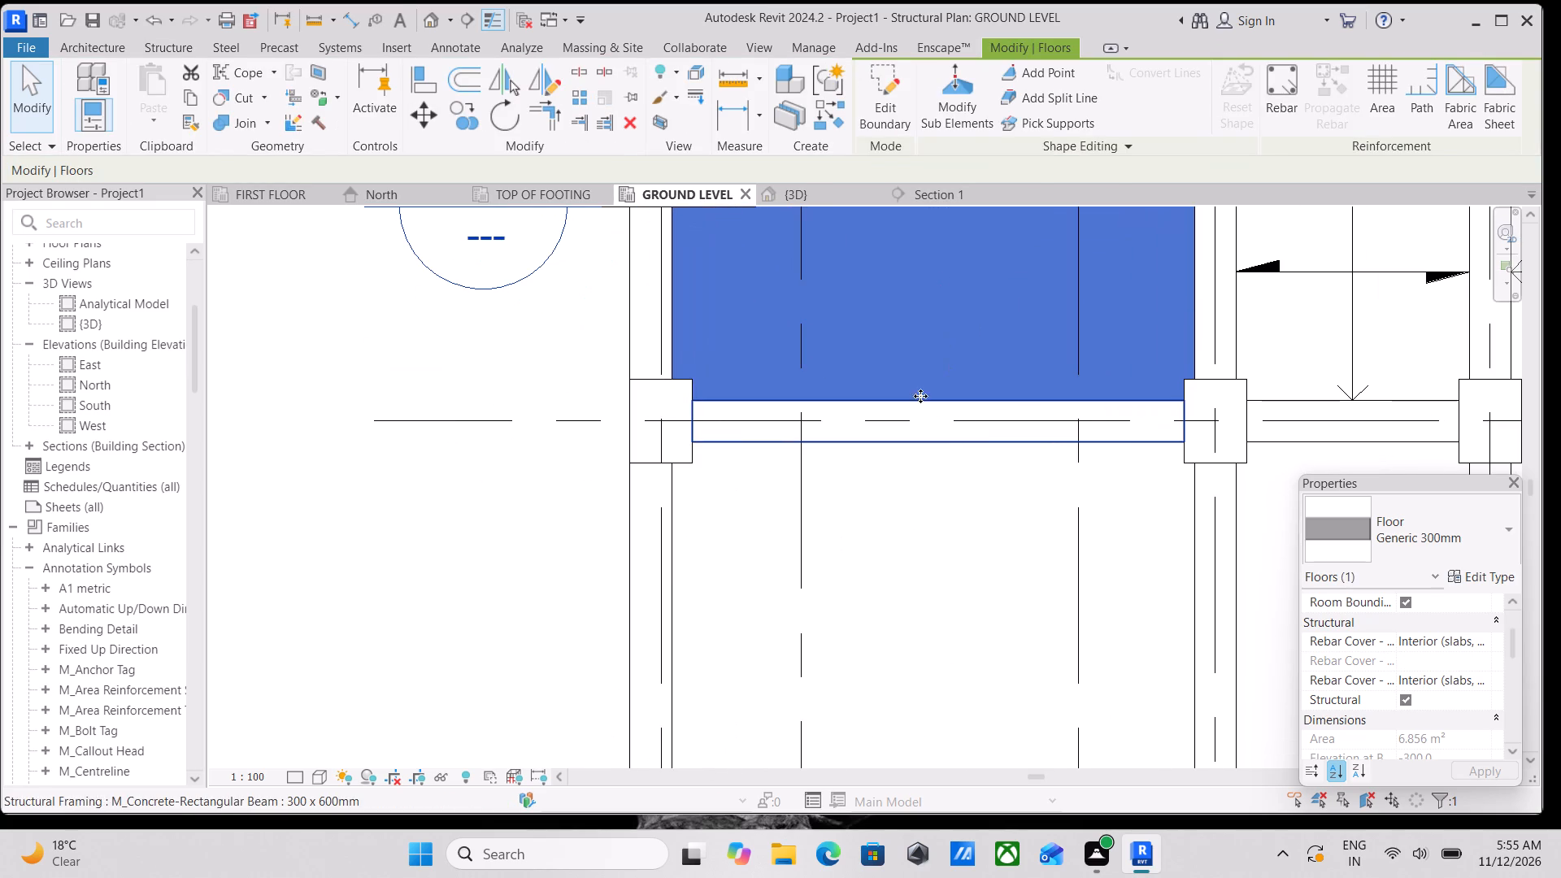
{"action": "key", "text": "Escape"}
{"action": "scroll", "coordinate": [975, 331], "scroll_direction": "down", "scroll_amount": 1}
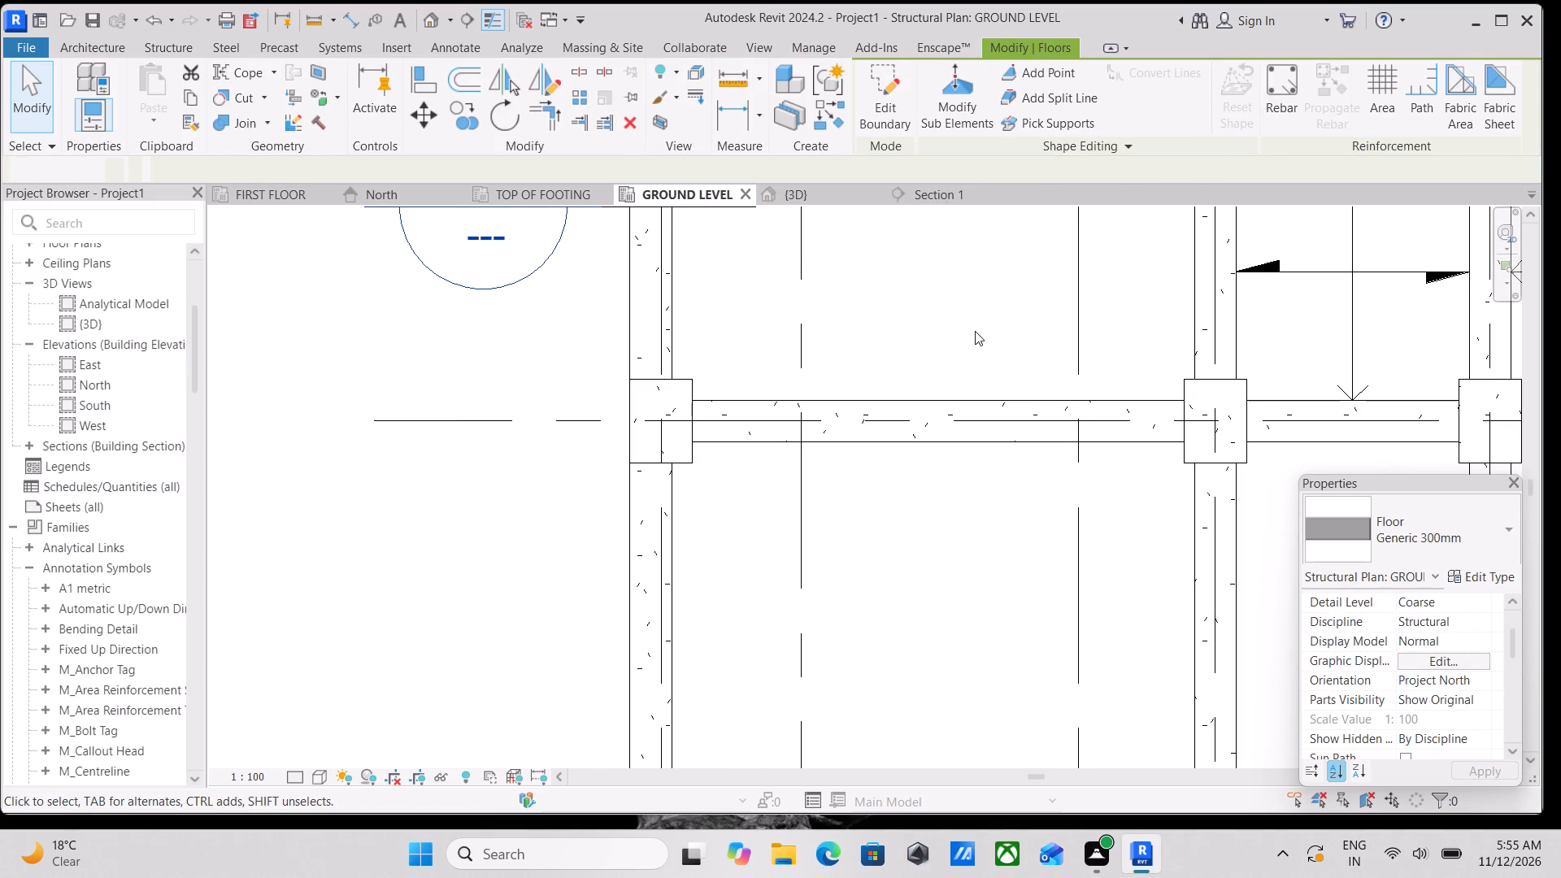
Copy the last adjusted floor 3000 mm down into the empty bay below, from its lower edge midpoint to the next beam's face.
{"action": "middle_click_drag", "start_coordinate": [975, 331], "coordinate": [890, 455]}
{"action": "left_click", "coordinate": [937, 294]}
{"action": "middle_click_drag", "start_coordinate": [903, 399], "coordinate": [942, 311]}
{"action": "middle_click_drag", "start_coordinate": [900, 340], "coordinate": [905, 355]}
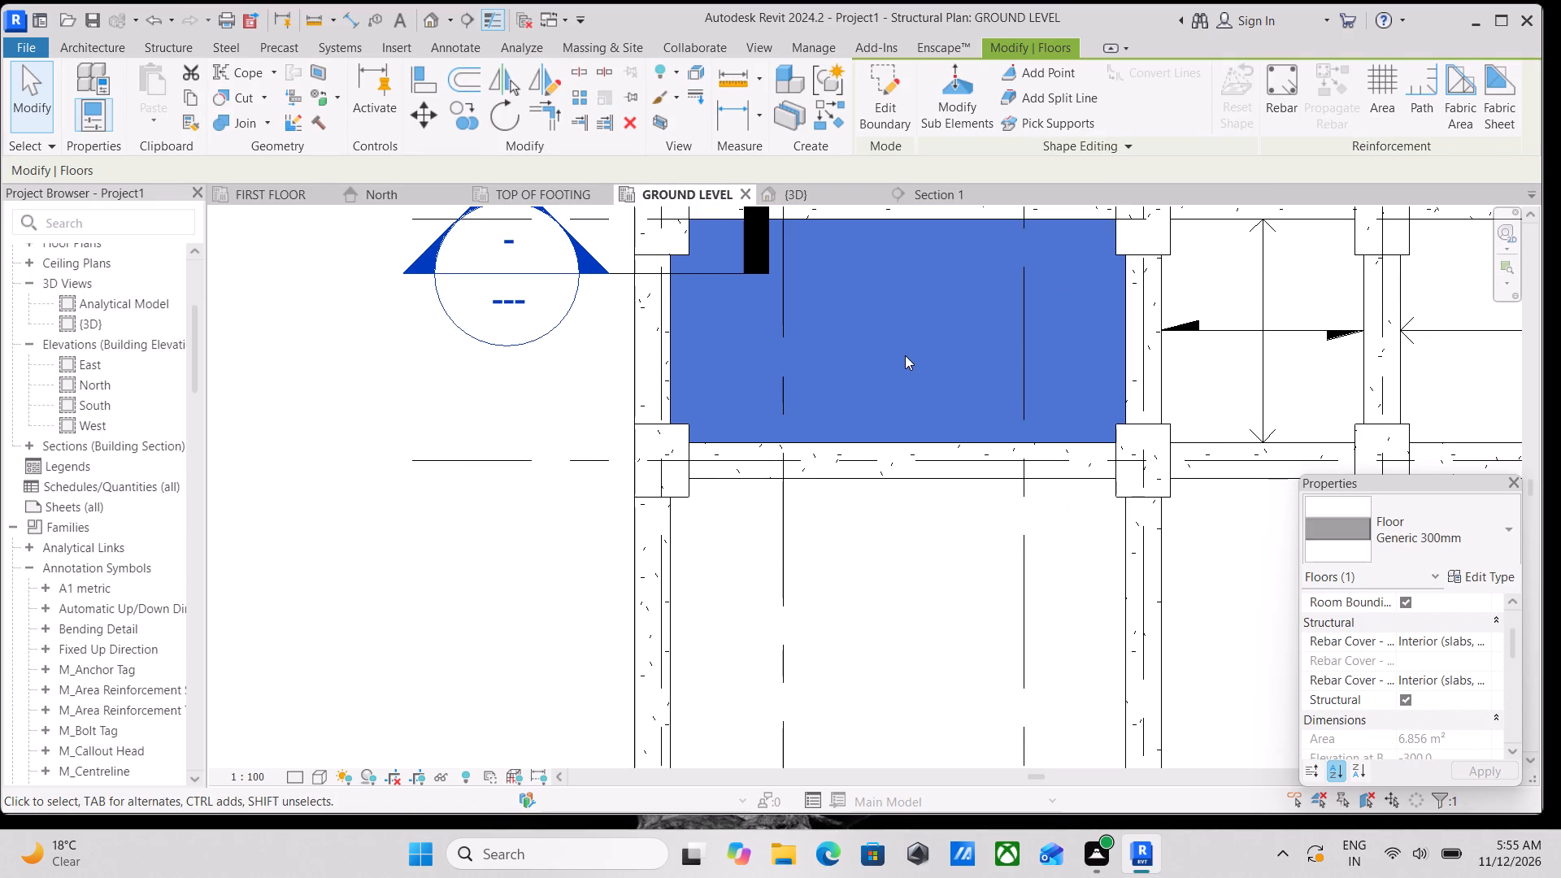
{"action": "key", "text": "c"}
{"action": "key", "text": "o"}
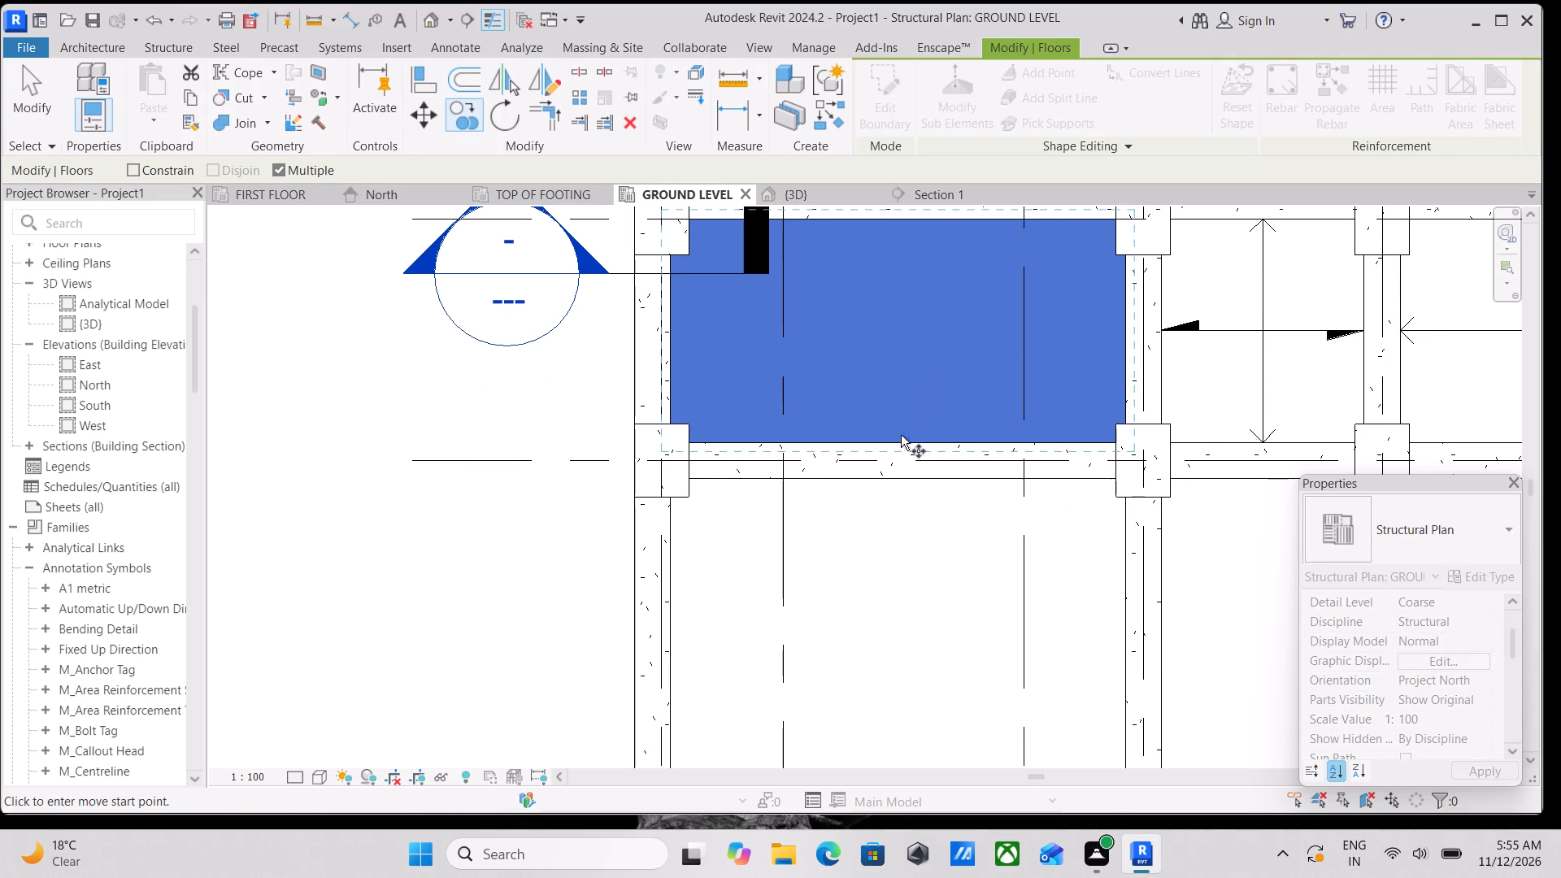
{"action": "left_click", "coordinate": [904, 442]}
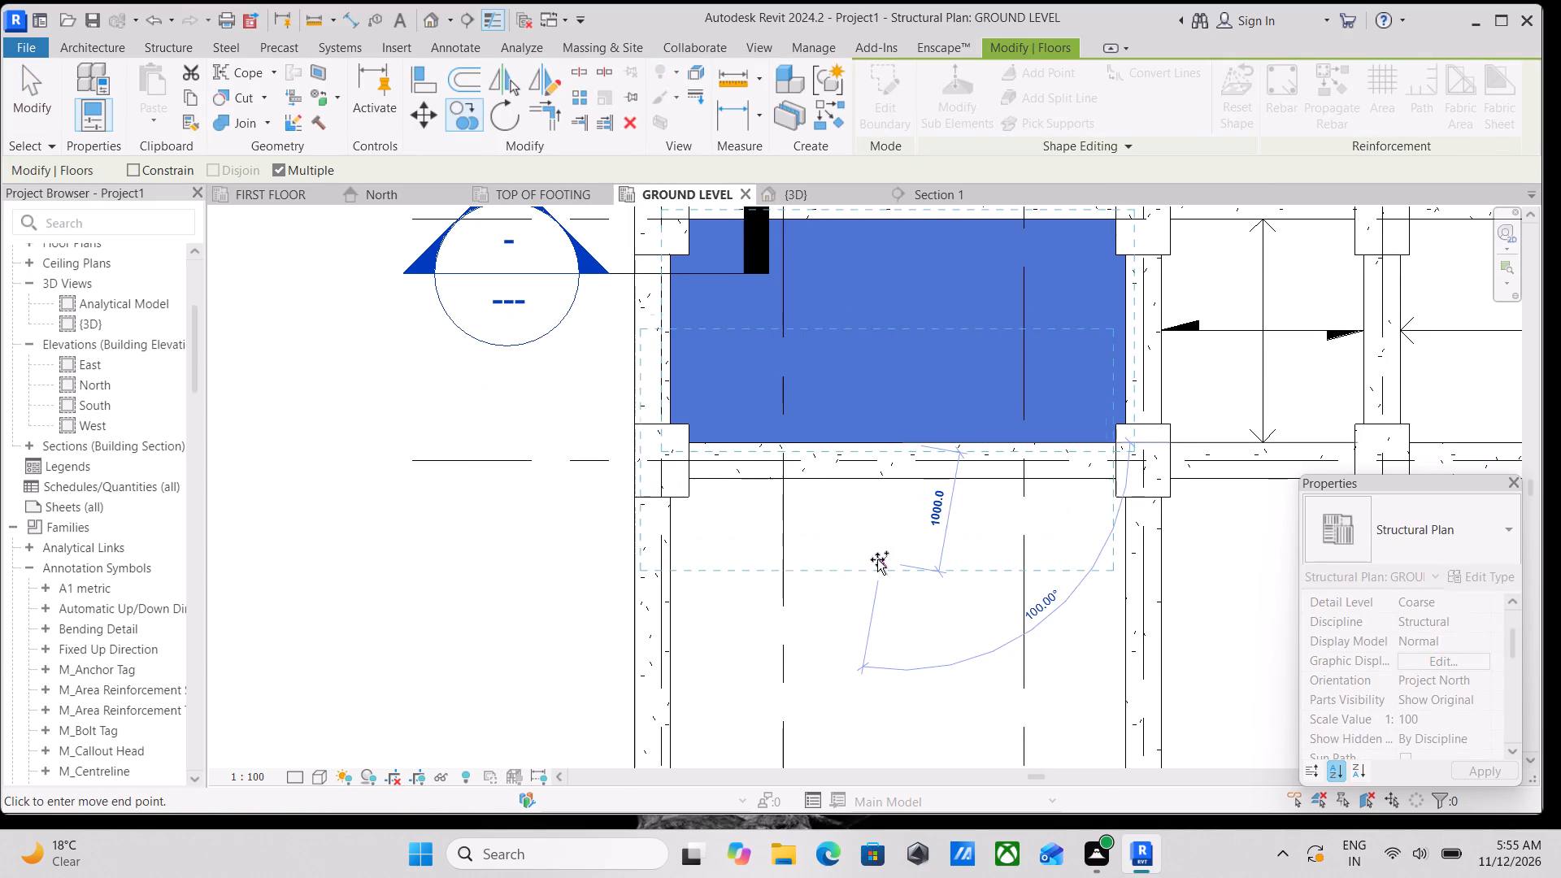
{"action": "middle_click_drag", "start_coordinate": [891, 589], "coordinate": [915, 327]}
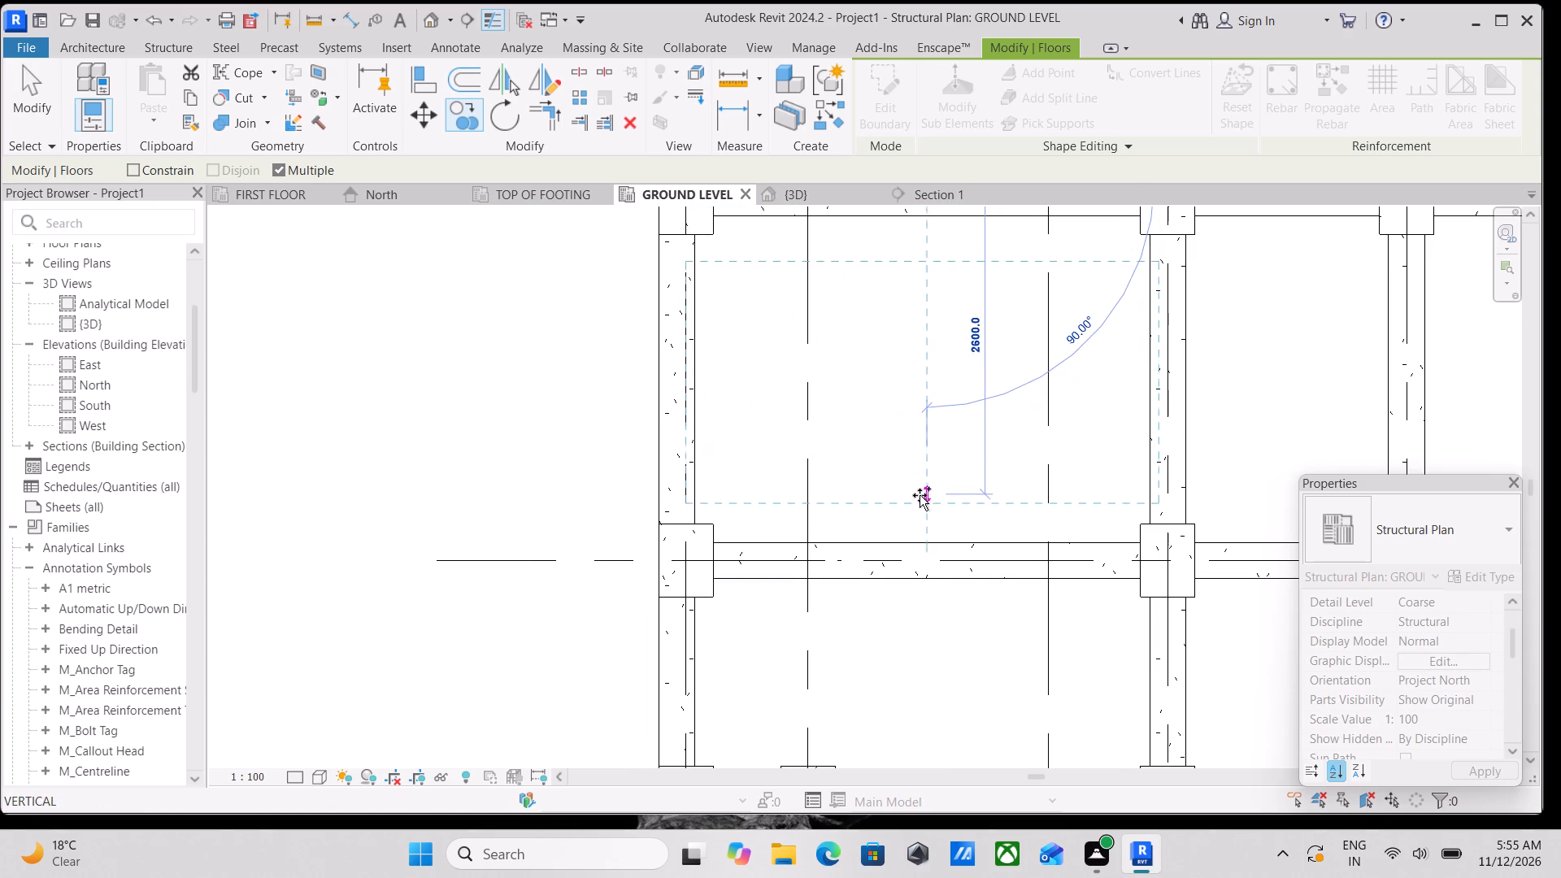
{"action": "left_click", "coordinate": [926, 542]}
{"action": "middle_click_drag", "start_coordinate": [929, 492], "coordinate": [934, 514]}
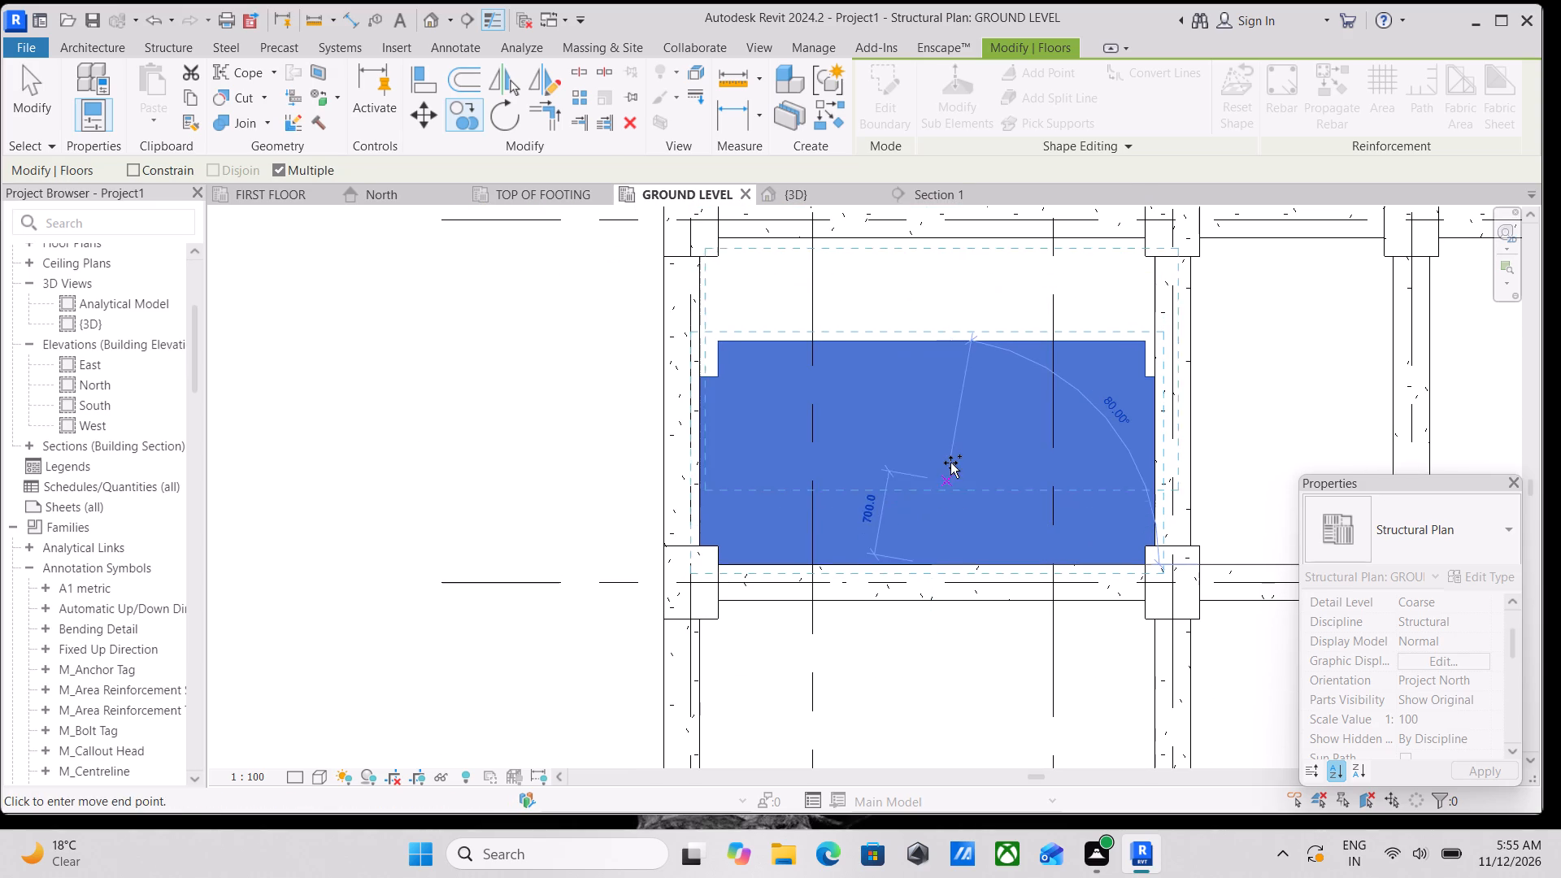
{"action": "key", "text": "Escape"}
{"action": "key", "text": "Escape"}
{"action": "key", "text": "Escape"}
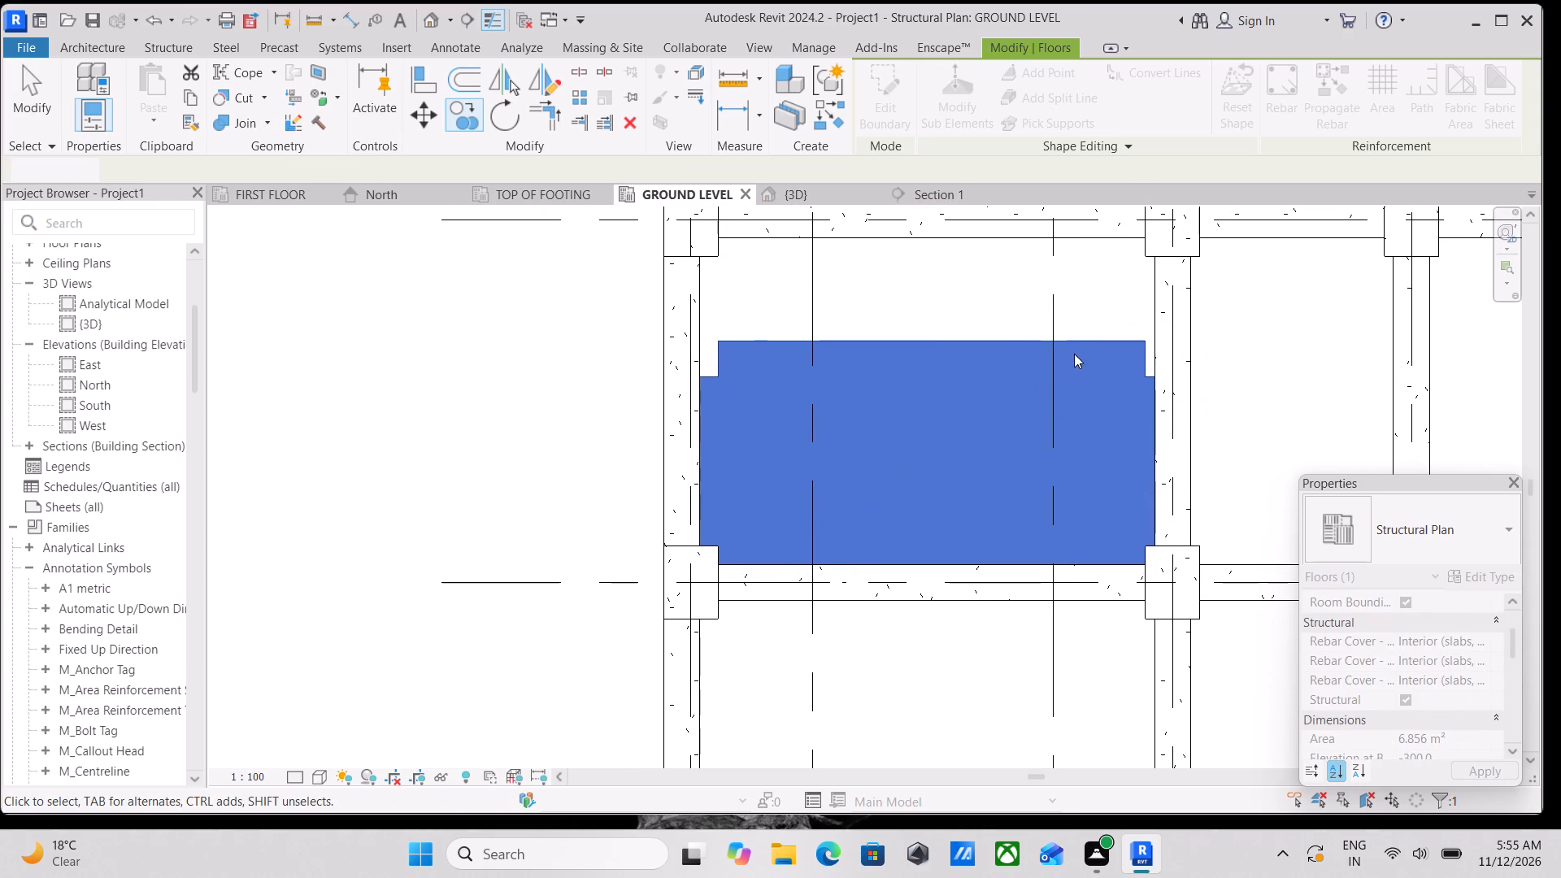
Edit the new floor copy's boundary and move its upper edge up onto the face of the beam above.
{"action": "left_click", "coordinate": [1067, 345]}
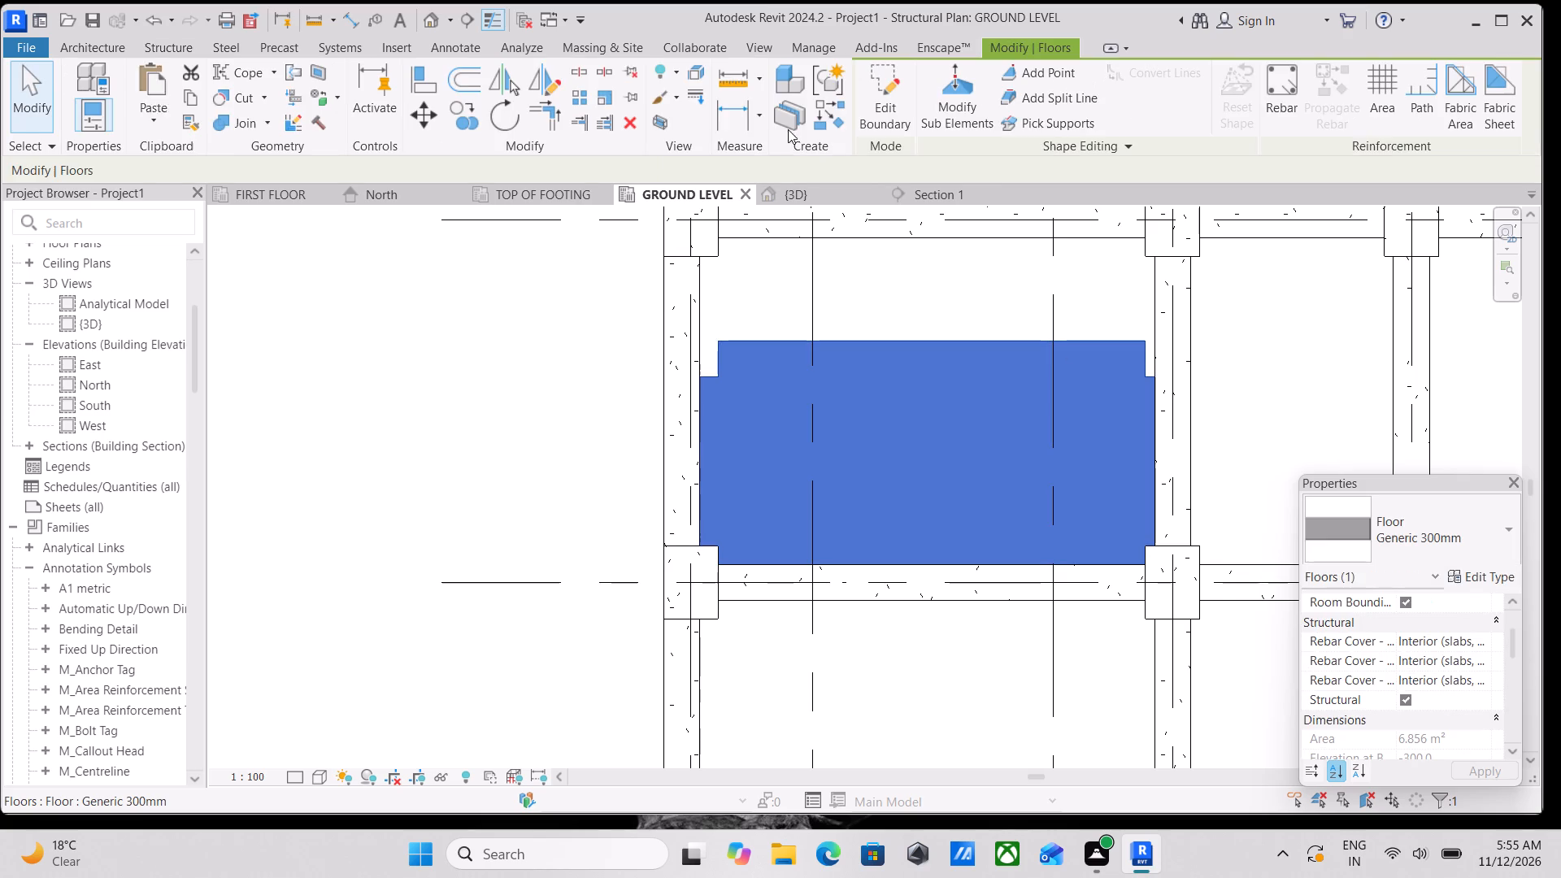
{"action": "left_click", "coordinate": [894, 108]}
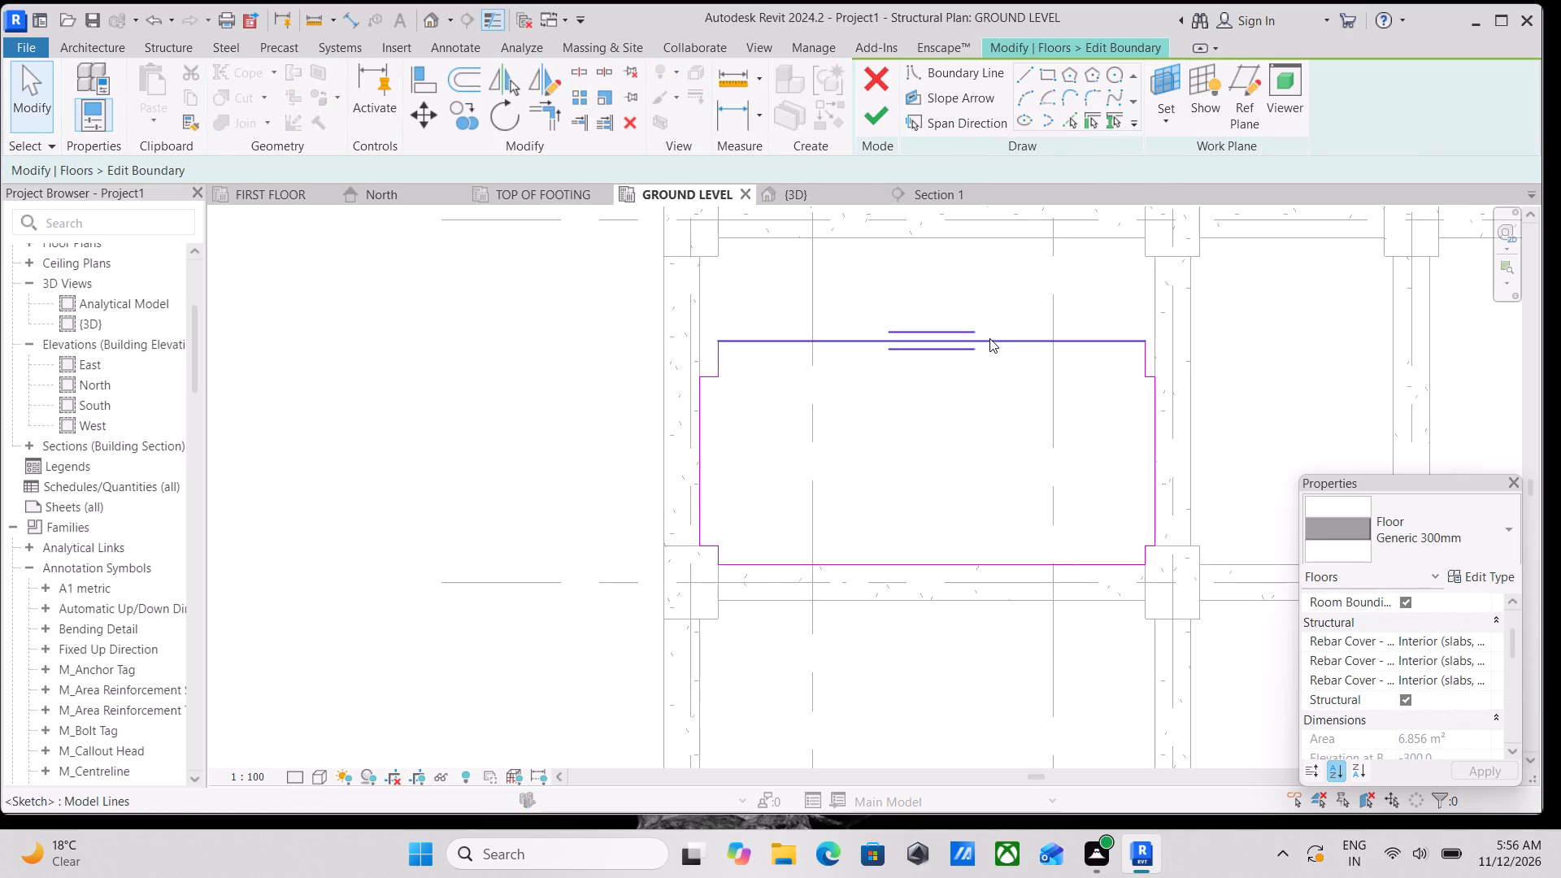
{"action": "left_click", "coordinate": [989, 338]}
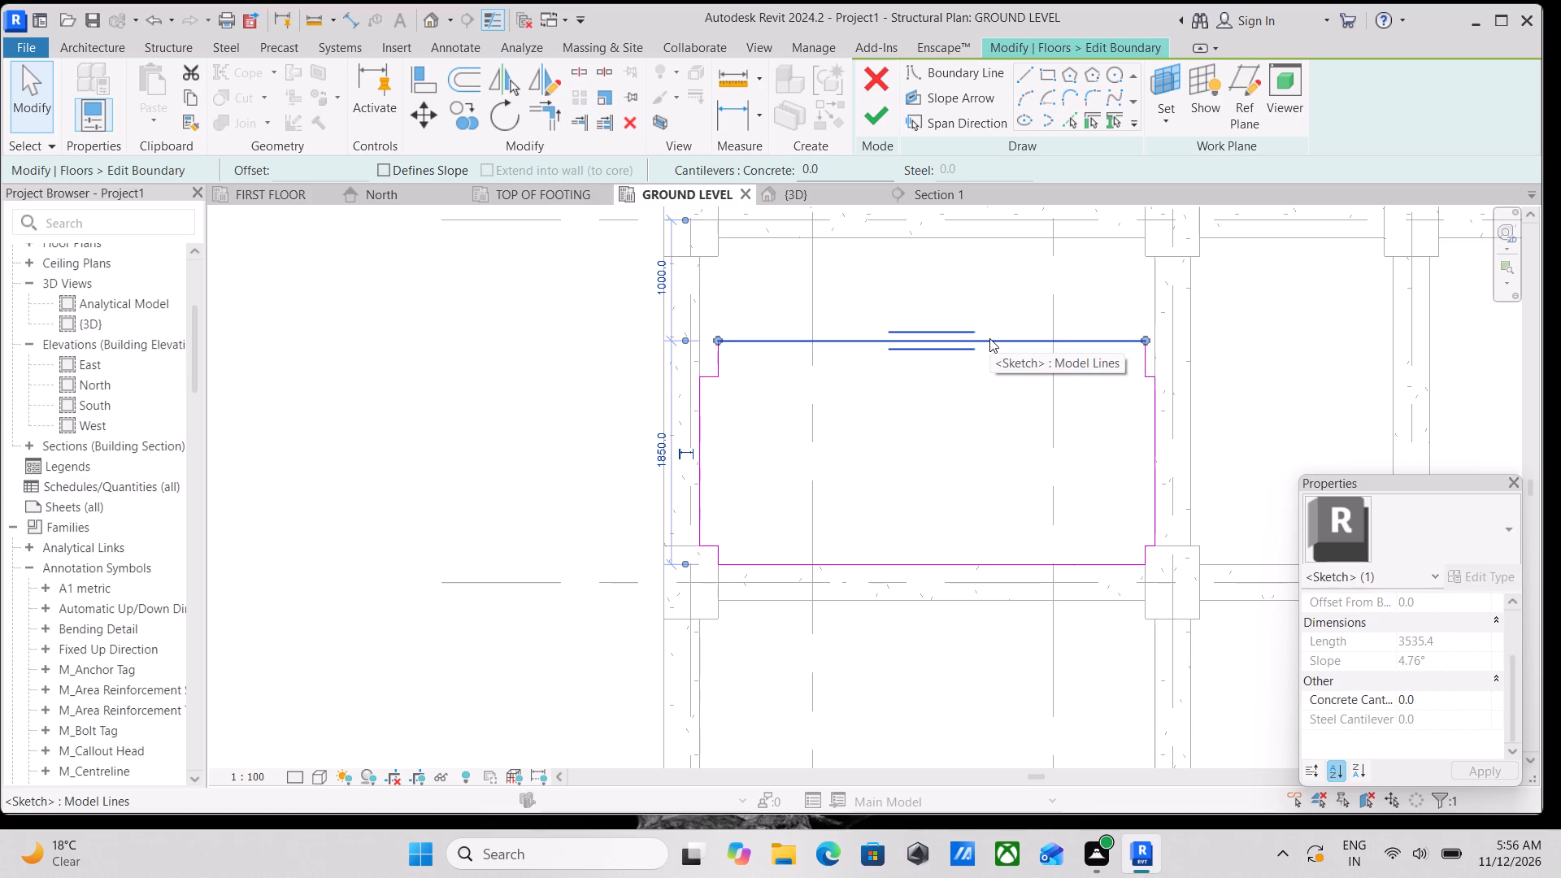
{"action": "left_click", "coordinate": [420, 115]}
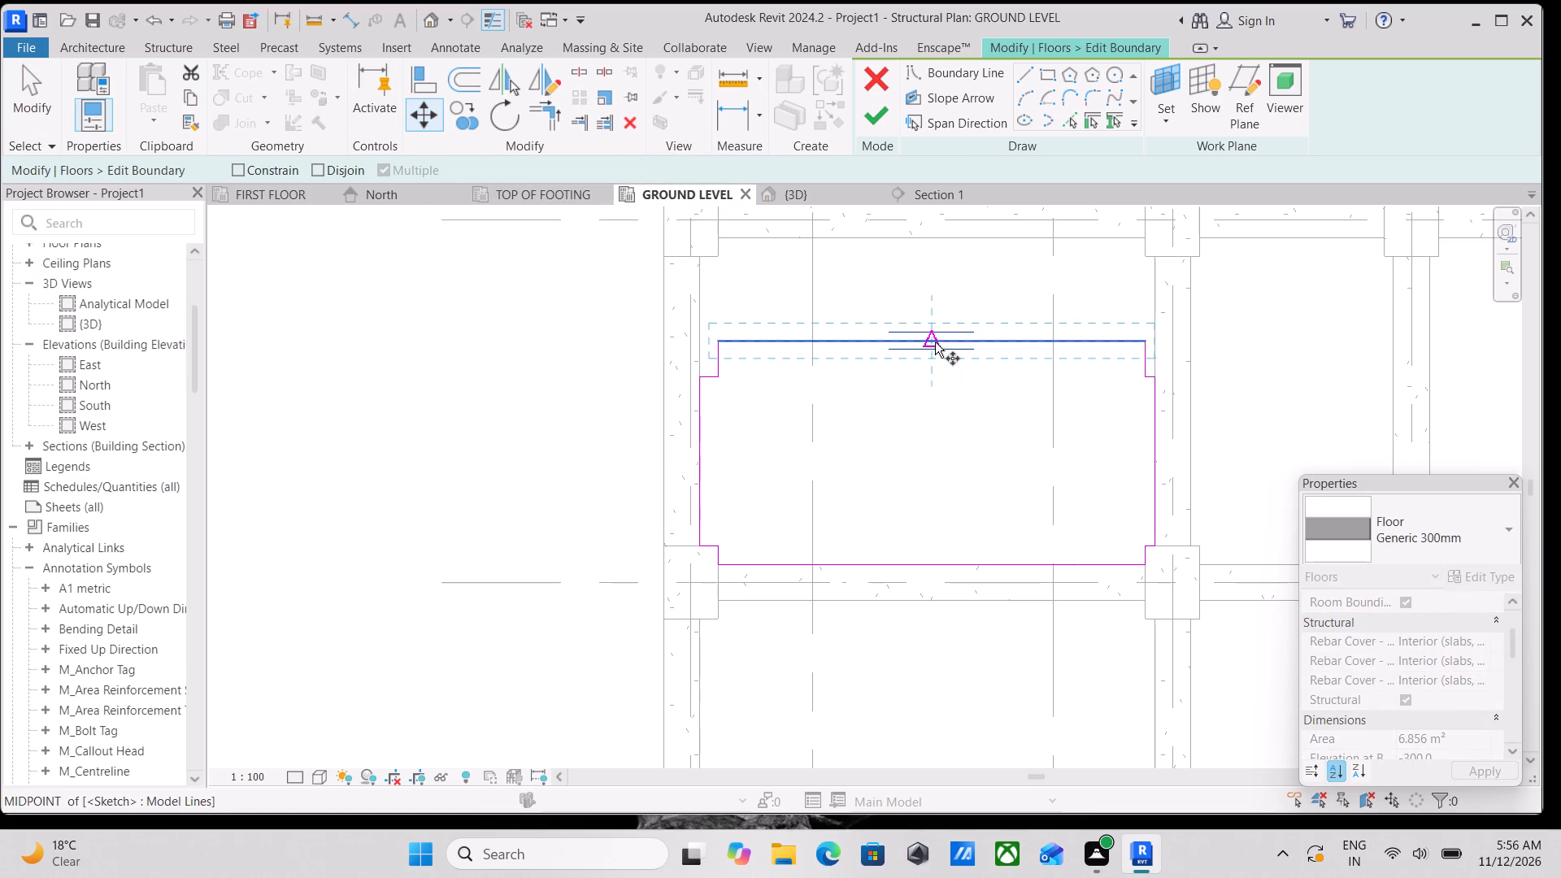
{"action": "left_click", "coordinate": [936, 341]}
{"action": "middle_click_drag", "start_coordinate": [934, 306], "coordinate": [924, 374]}
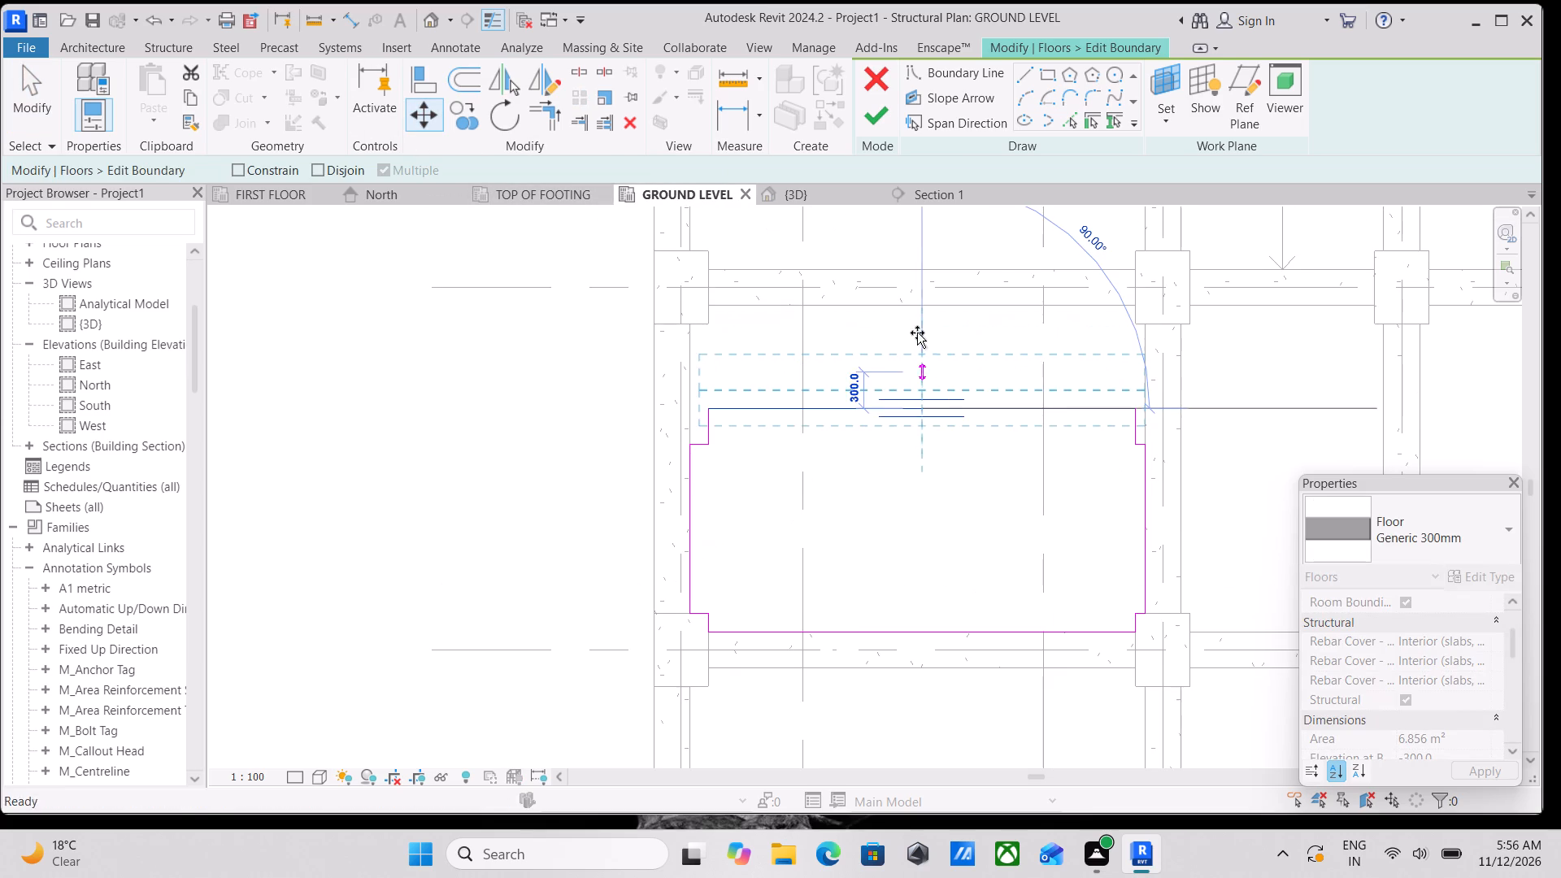
{"action": "left_click", "coordinate": [915, 302]}
Move the 150 mm upper notch line up onto the column's face, 150 mm from the floor's upper edge.
{"action": "middle_click_drag", "start_coordinate": [899, 341], "coordinate": [920, 293]}
{"action": "left_click", "coordinate": [718, 394]}
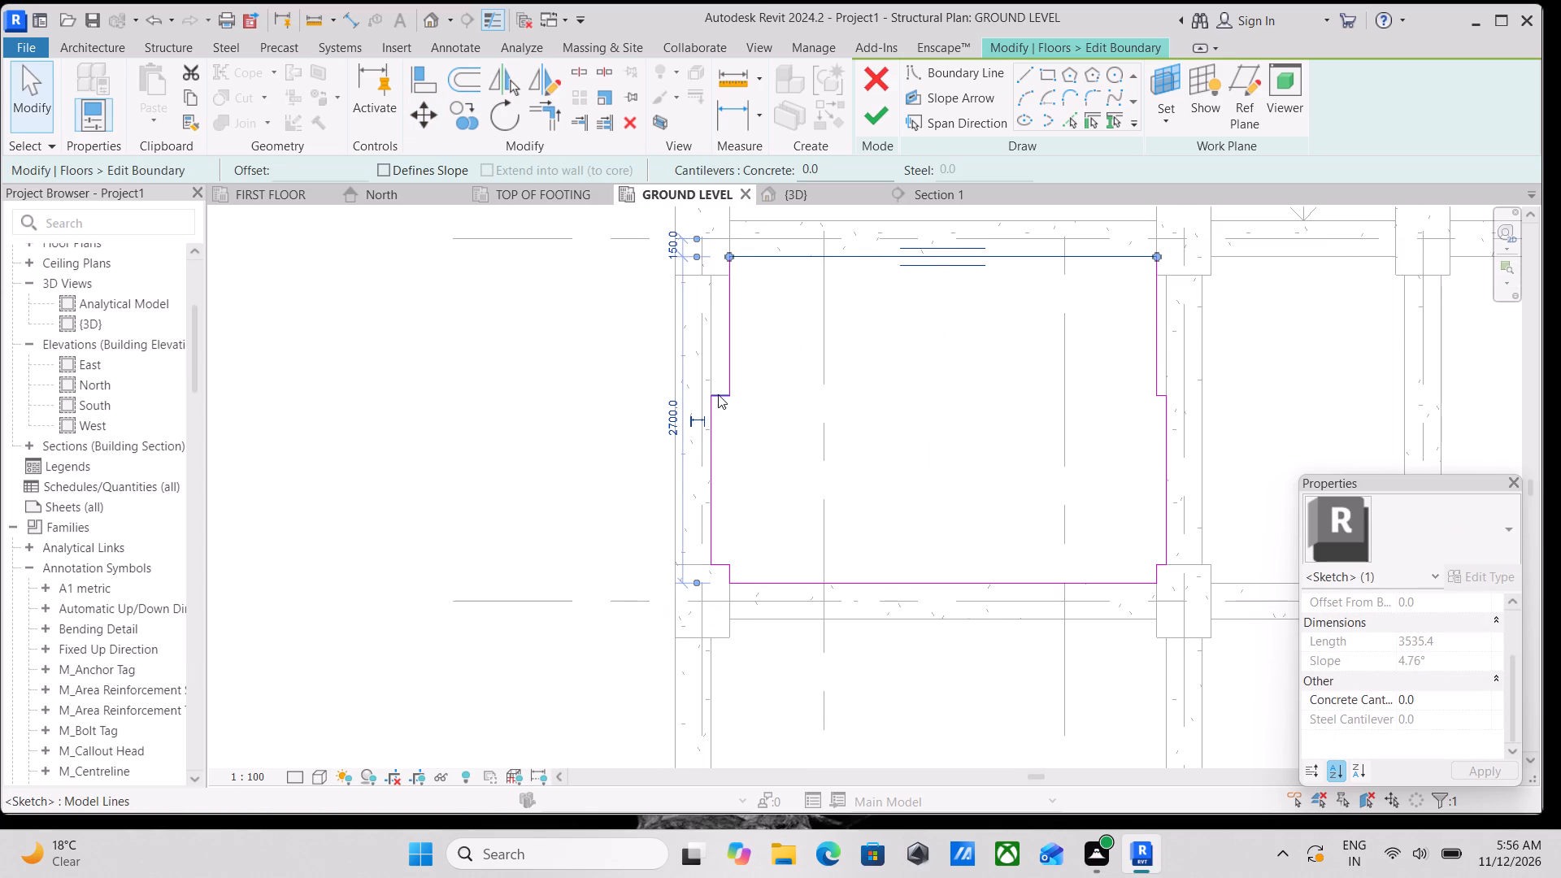
{"action": "left_click", "coordinate": [421, 123]}
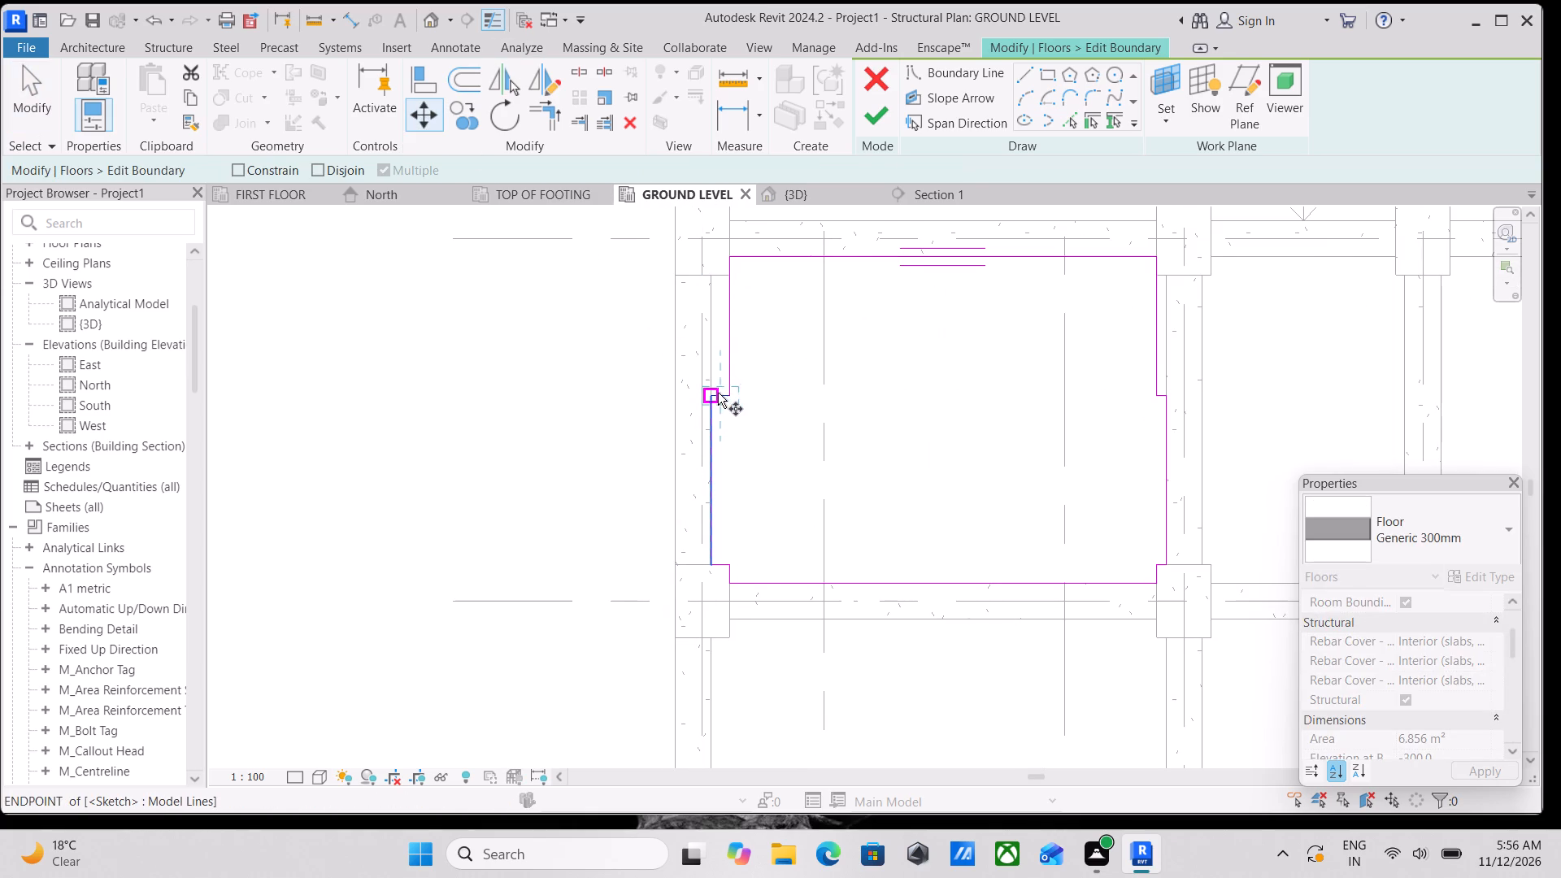
{"action": "scroll", "coordinate": [718, 393], "scroll_direction": "up", "scroll_amount": 4}
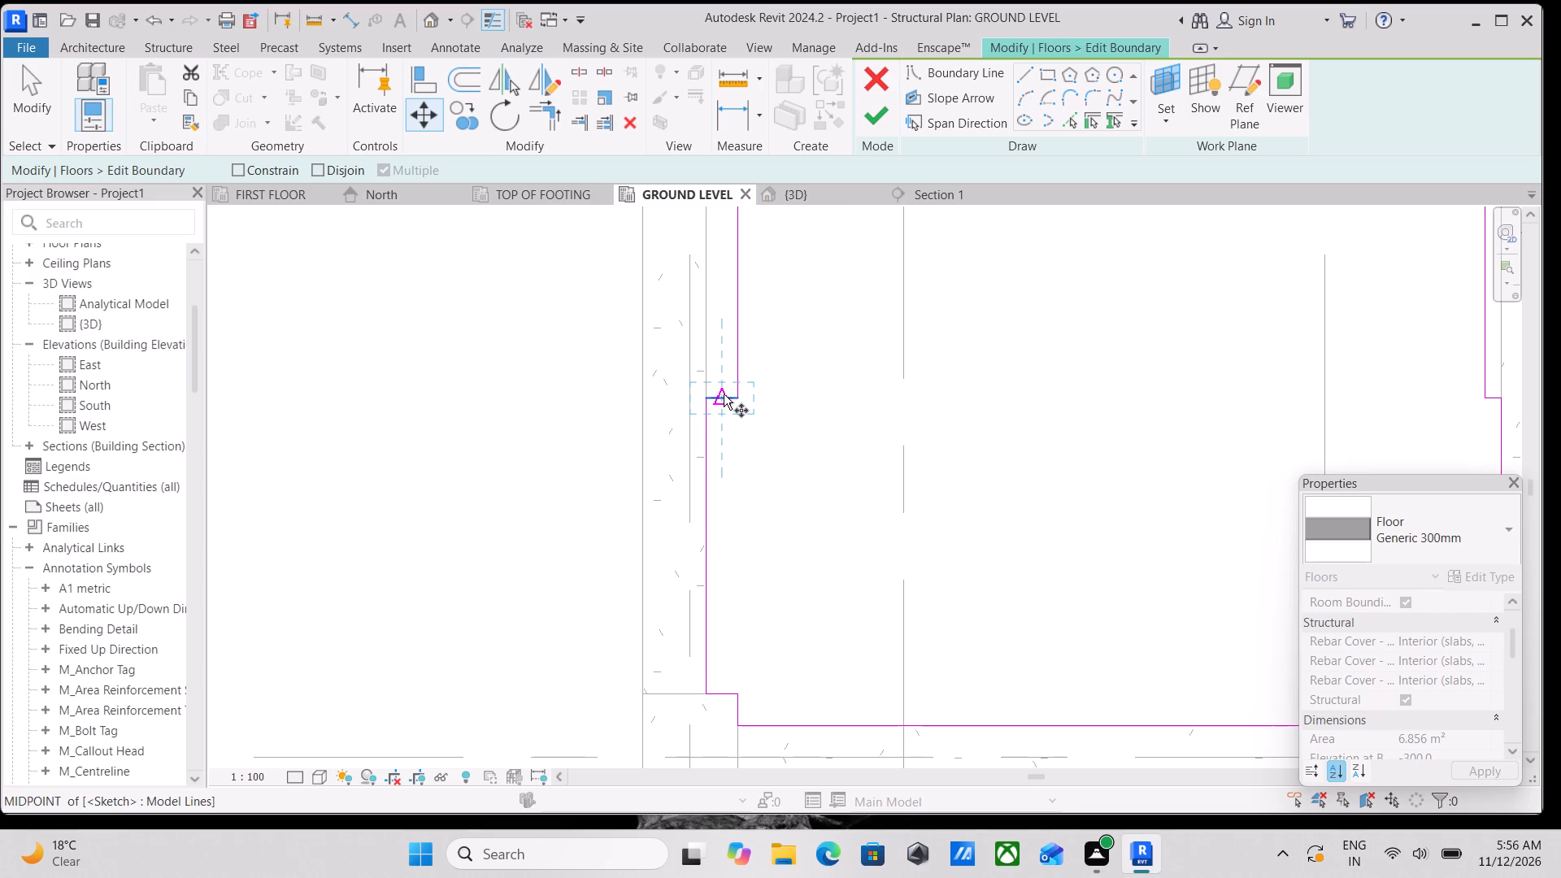
{"action": "left_click", "coordinate": [724, 394]}
{"action": "middle_click_drag", "start_coordinate": [716, 273], "coordinate": [707, 467]}
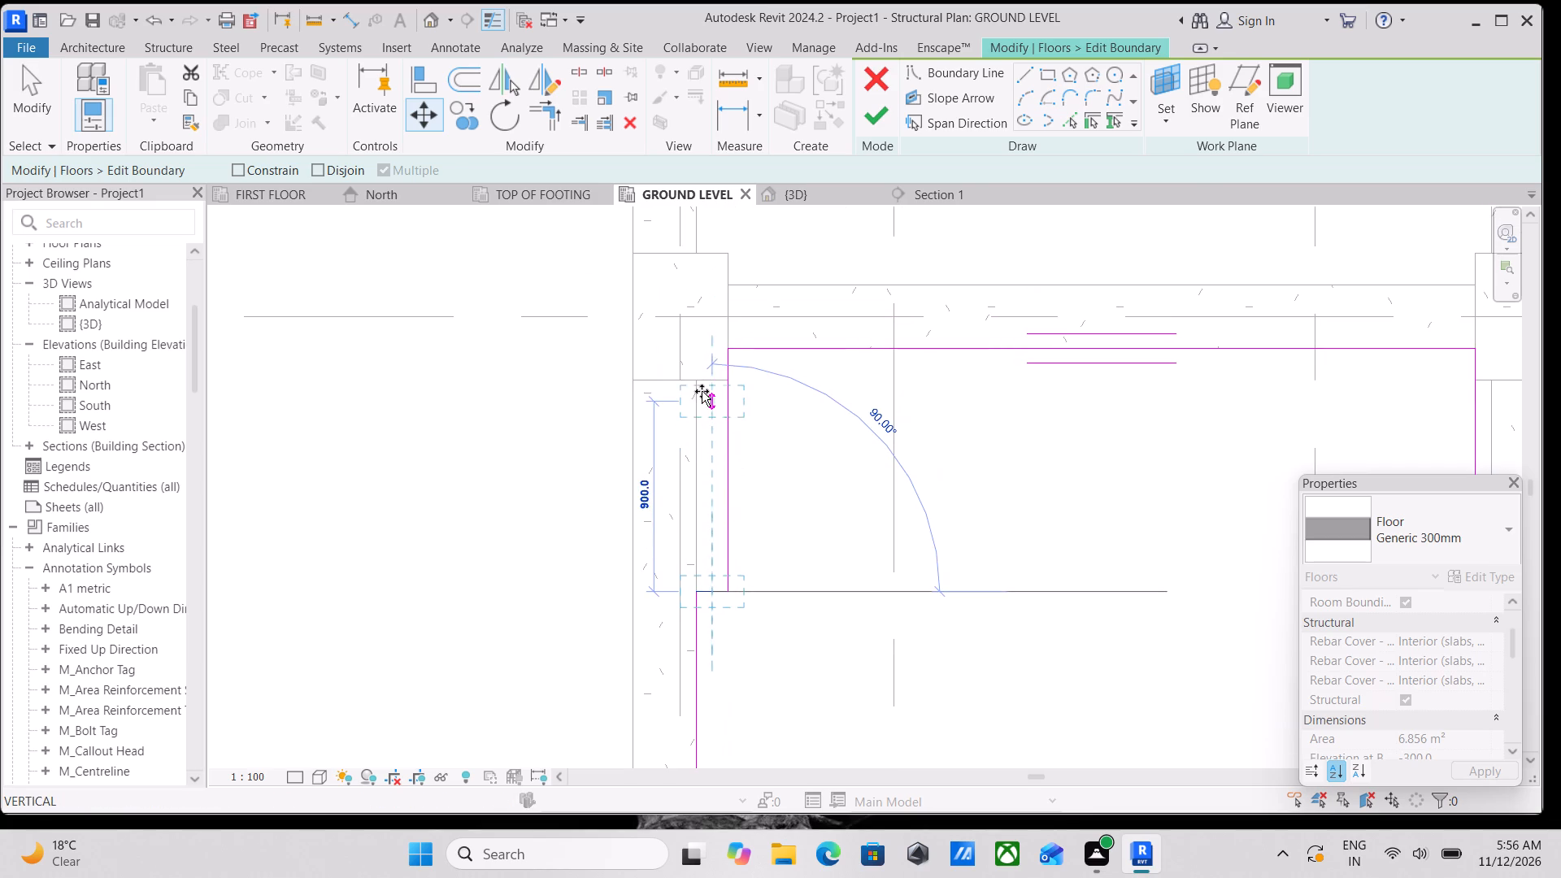
{"action": "left_click", "coordinate": [710, 378]}
Move the 75 mm notch line on the opposite side 1000 mm up onto that column's face.
{"action": "scroll", "coordinate": [711, 378], "scroll_direction": "down", "scroll_amount": 2}
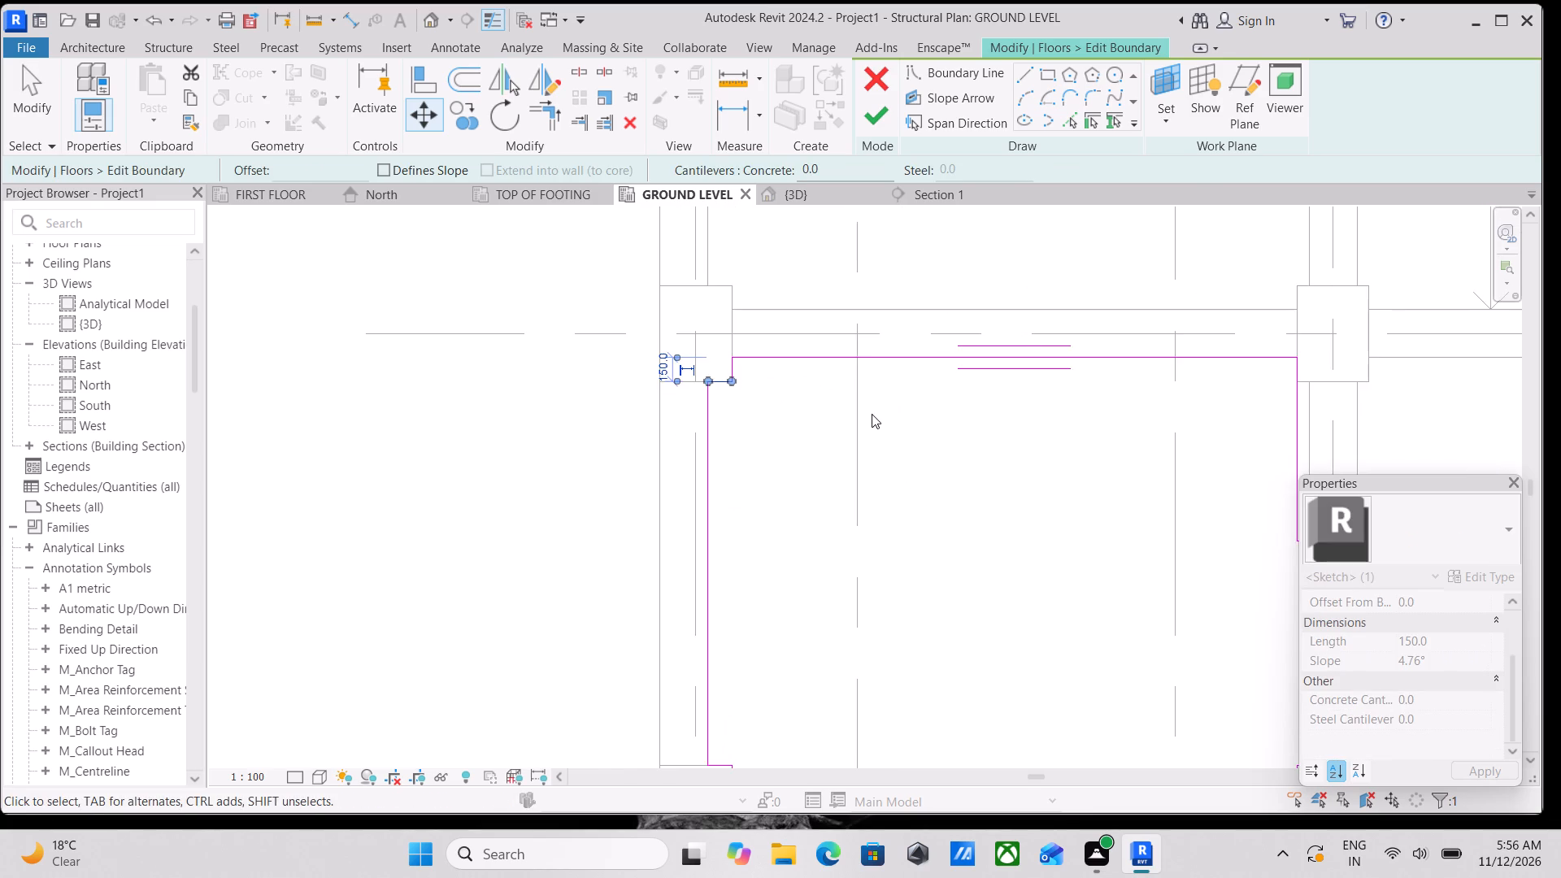
{"action": "middle_click_drag", "start_coordinate": [872, 414], "coordinate": [612, 367]}
{"action": "middle_click_drag", "start_coordinate": [875, 384], "coordinate": [810, 386]}
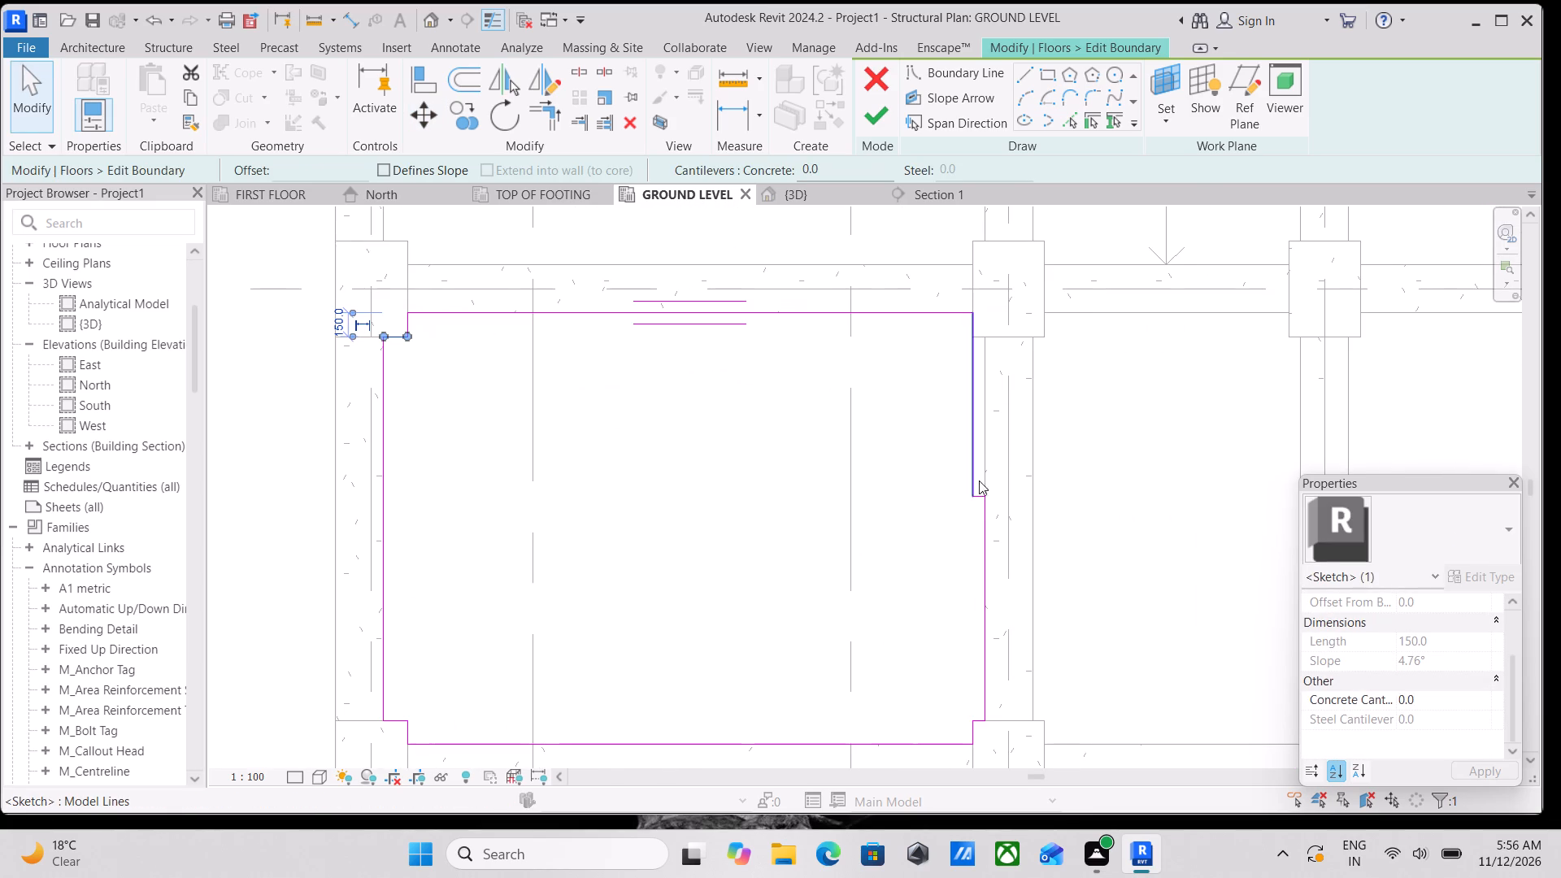
{"action": "scroll", "coordinate": [972, 497], "scroll_direction": "up", "scroll_amount": 4}
{"action": "left_click", "coordinate": [976, 496]}
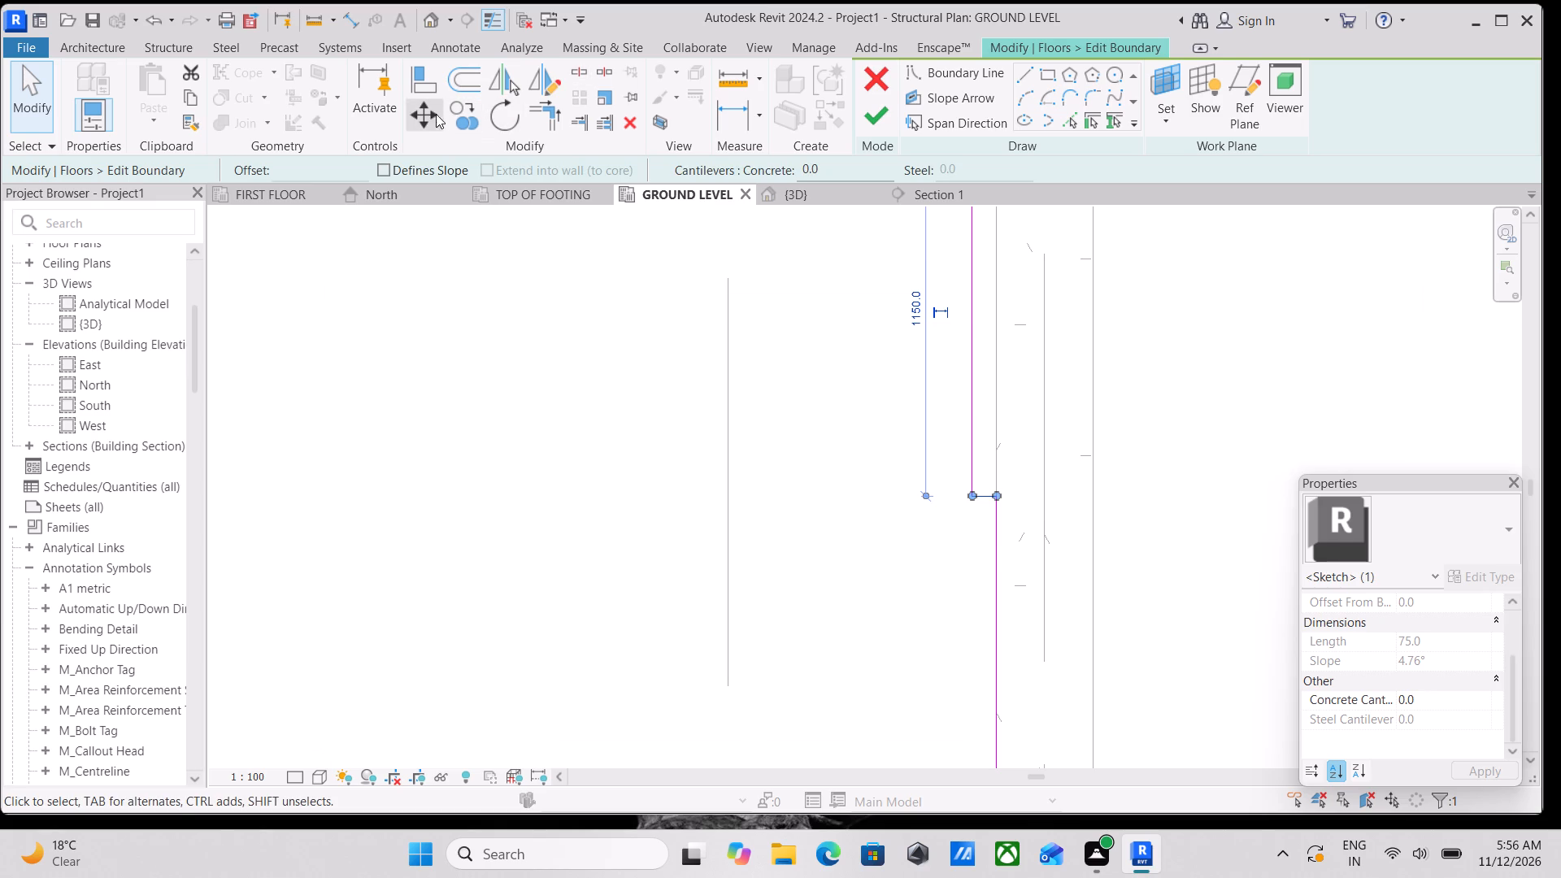
{"action": "left_click", "coordinate": [413, 114]}
{"action": "scroll", "coordinate": [976, 496], "scroll_direction": "up", "scroll_amount": 3}
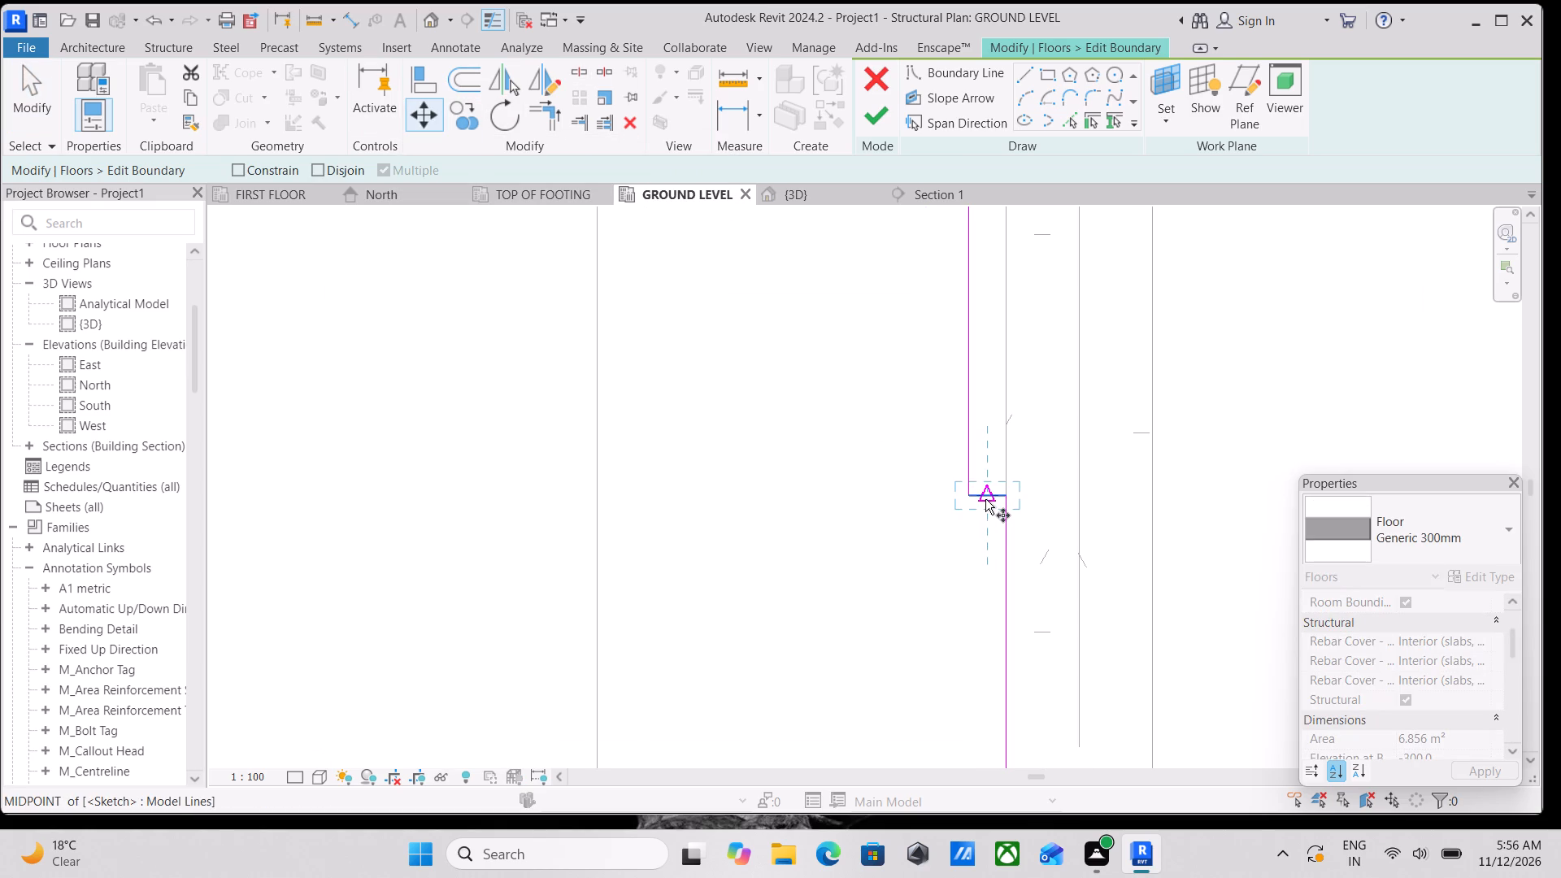
{"action": "left_click", "coordinate": [985, 499]}
{"action": "middle_click_drag", "start_coordinate": [973, 415], "coordinate": [975, 543]}
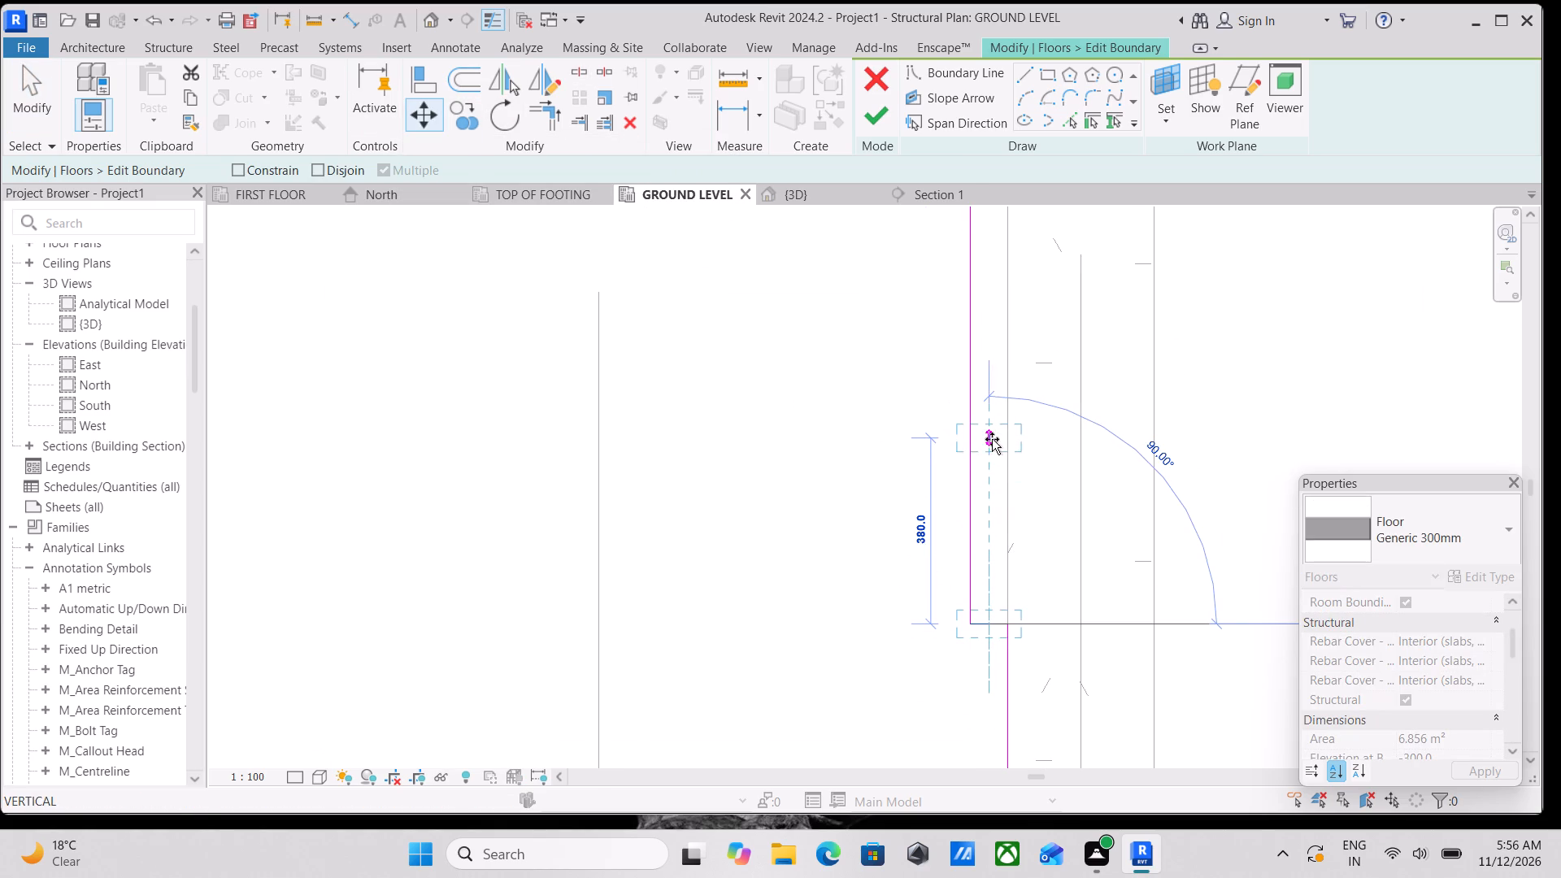
{"action": "middle_click_drag", "start_coordinate": [992, 439], "coordinate": [991, 467]}
{"action": "middle_click_drag", "start_coordinate": [983, 366], "coordinate": [989, 505]}
{"action": "middle_click_drag", "start_coordinate": [998, 404], "coordinate": [998, 428]}
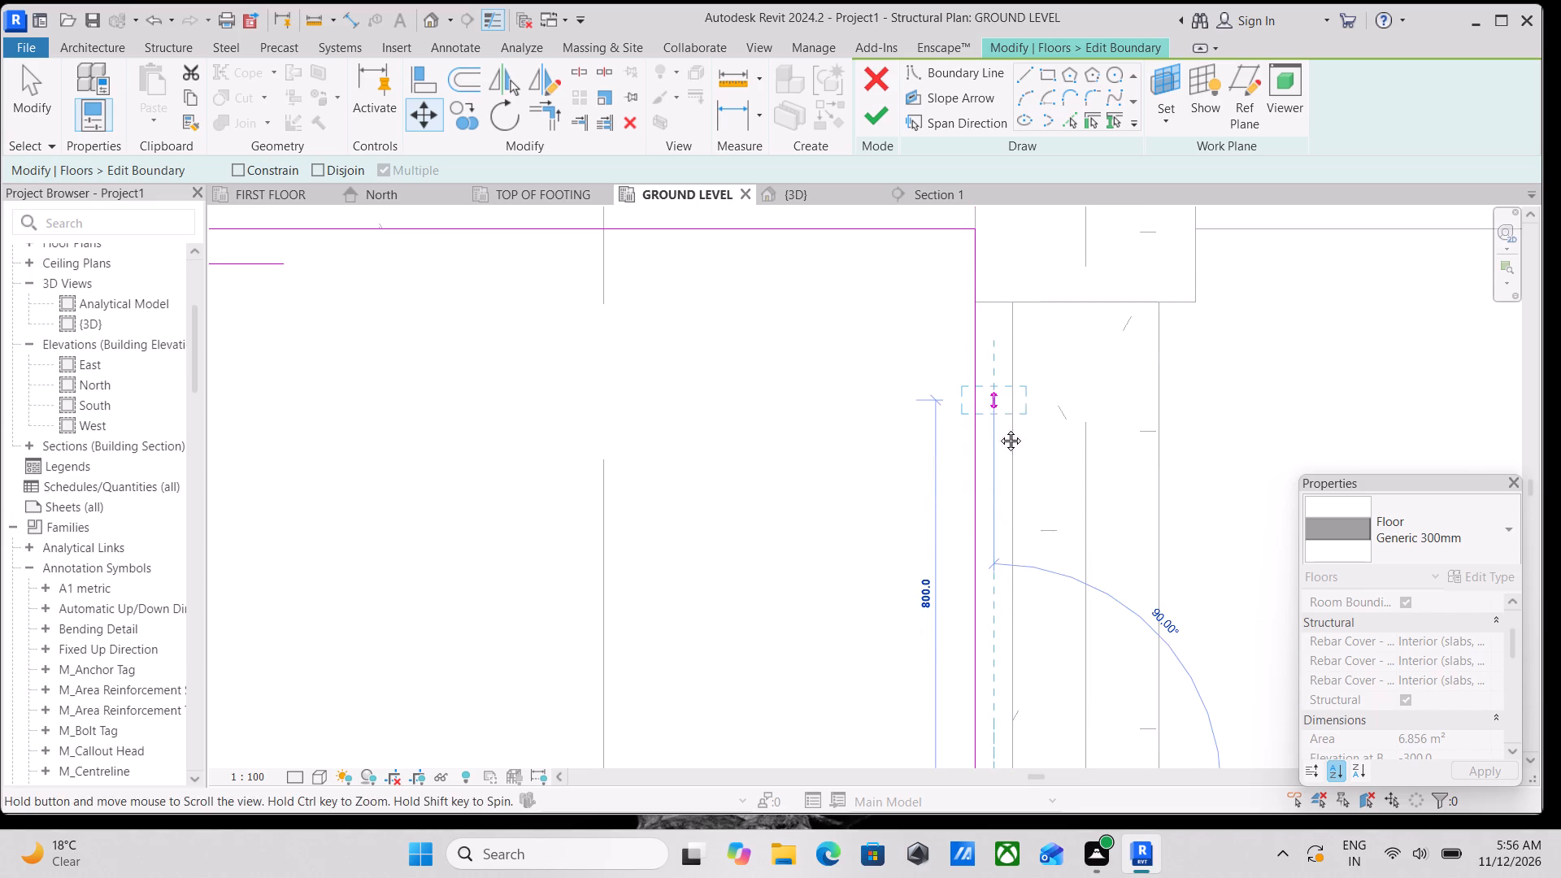
{"action": "middle_click_drag", "start_coordinate": [998, 428], "coordinate": [998, 452]}
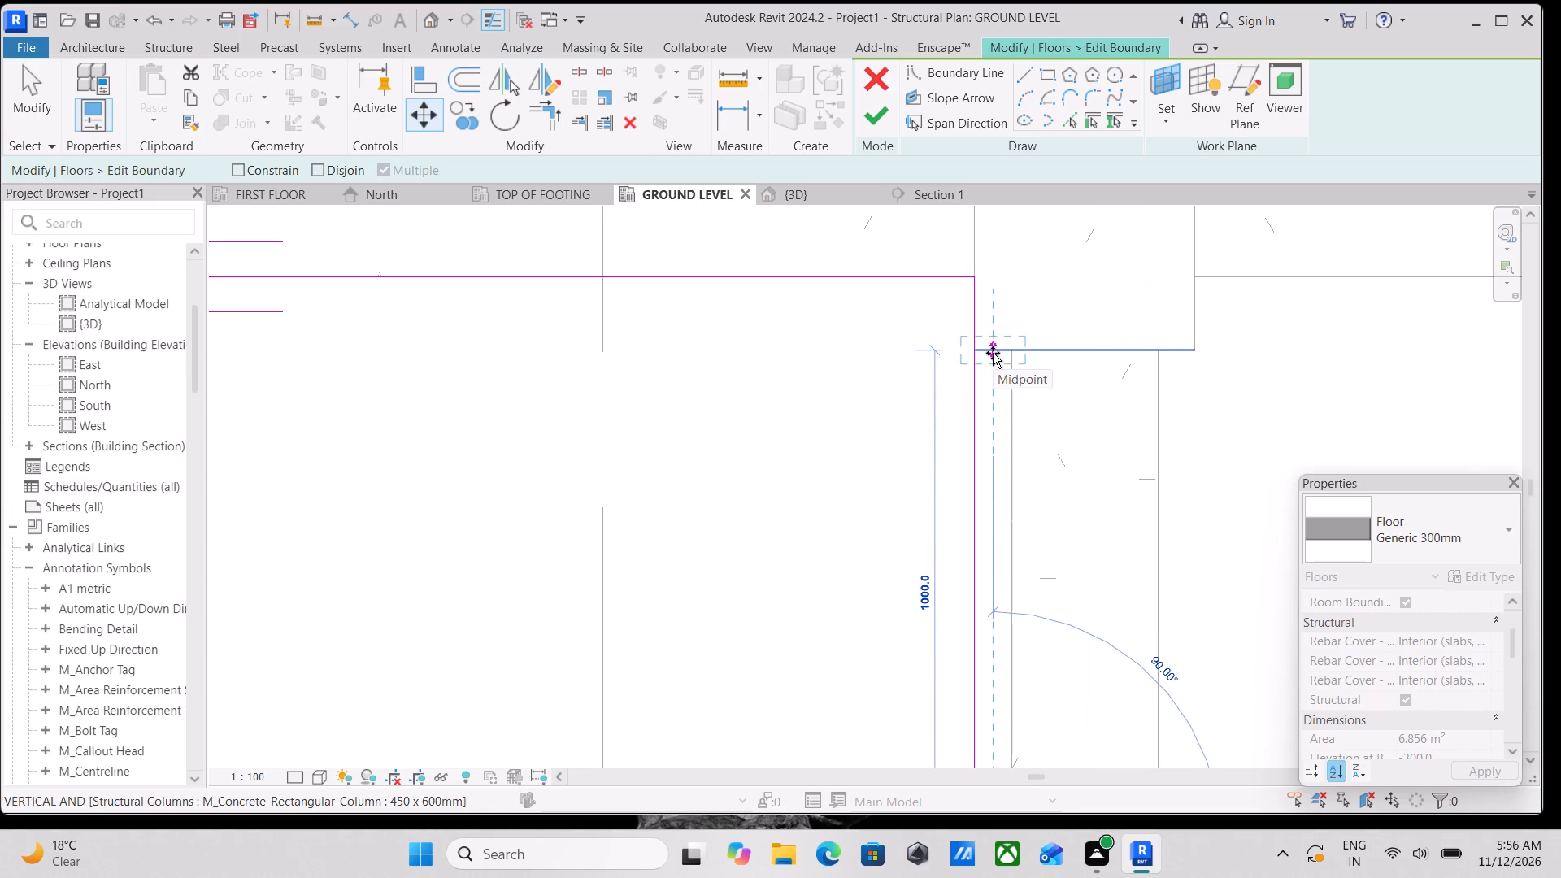
{"action": "left_click", "coordinate": [993, 353]}
Check the adjusted outline at the columns, finish the floor's boundary edit and deselect the floor.
{"action": "scroll", "coordinate": [993, 353], "scroll_direction": "down", "scroll_amount": 3}
{"action": "scroll", "coordinate": [919, 470], "scroll_direction": "down", "scroll_amount": 4}
{"action": "scroll", "coordinate": [818, 489], "scroll_direction": "down", "scroll_amount": 1}
{"action": "middle_click_drag", "start_coordinate": [818, 489], "coordinate": [901, 293]}
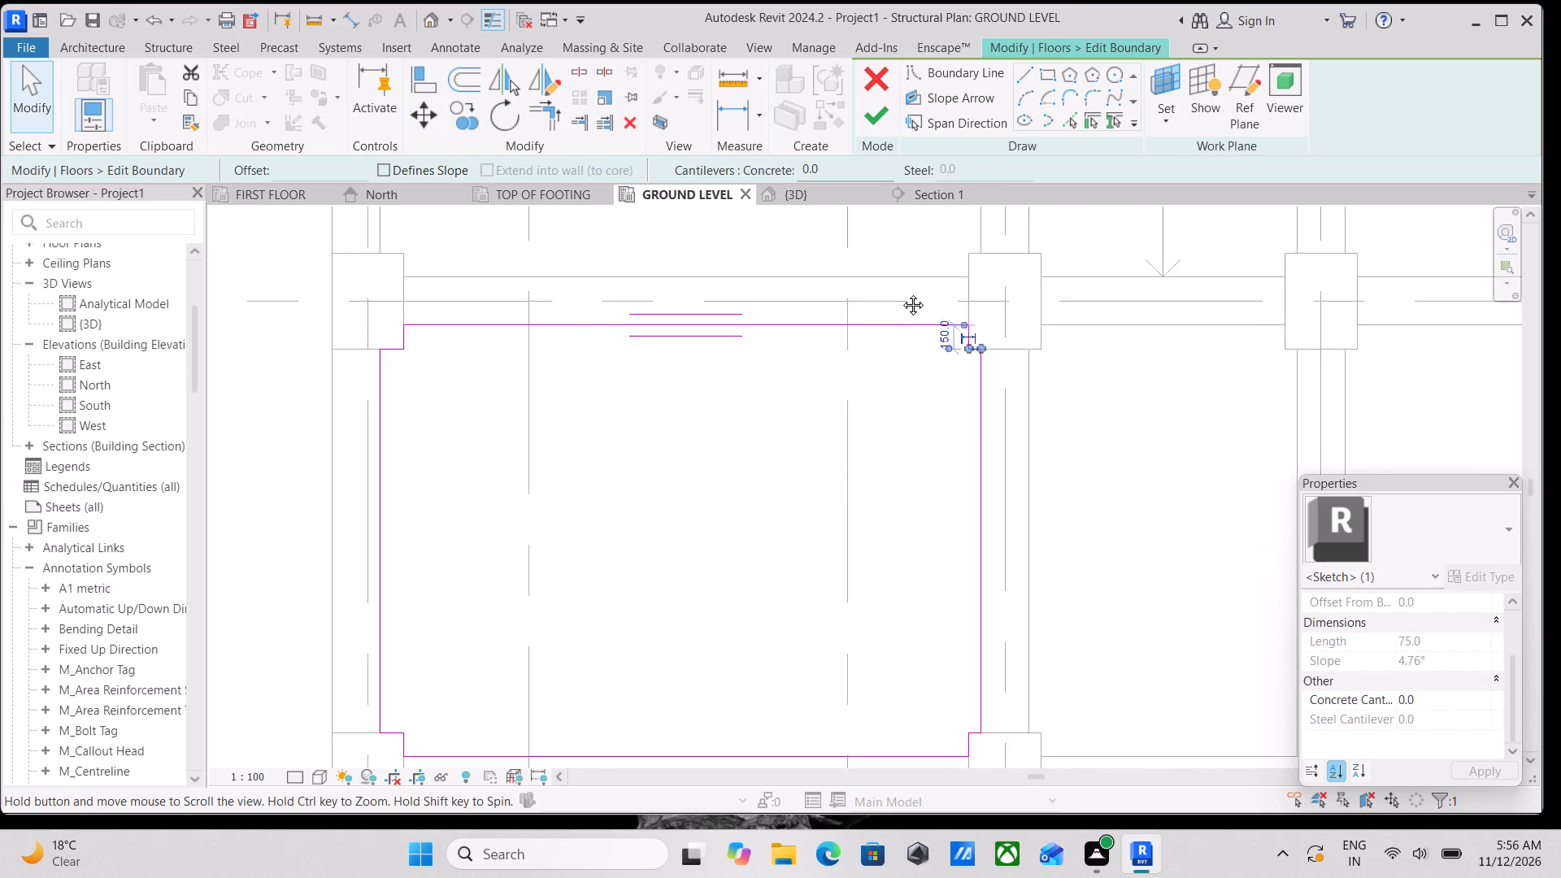
{"action": "middle_click_drag", "start_coordinate": [901, 293], "coordinate": [902, 287]}
{"action": "middle_click_drag", "start_coordinate": [866, 422], "coordinate": [901, 361]}
{"action": "scroll", "coordinate": [1051, 539], "scroll_direction": "up", "scroll_amount": 3}
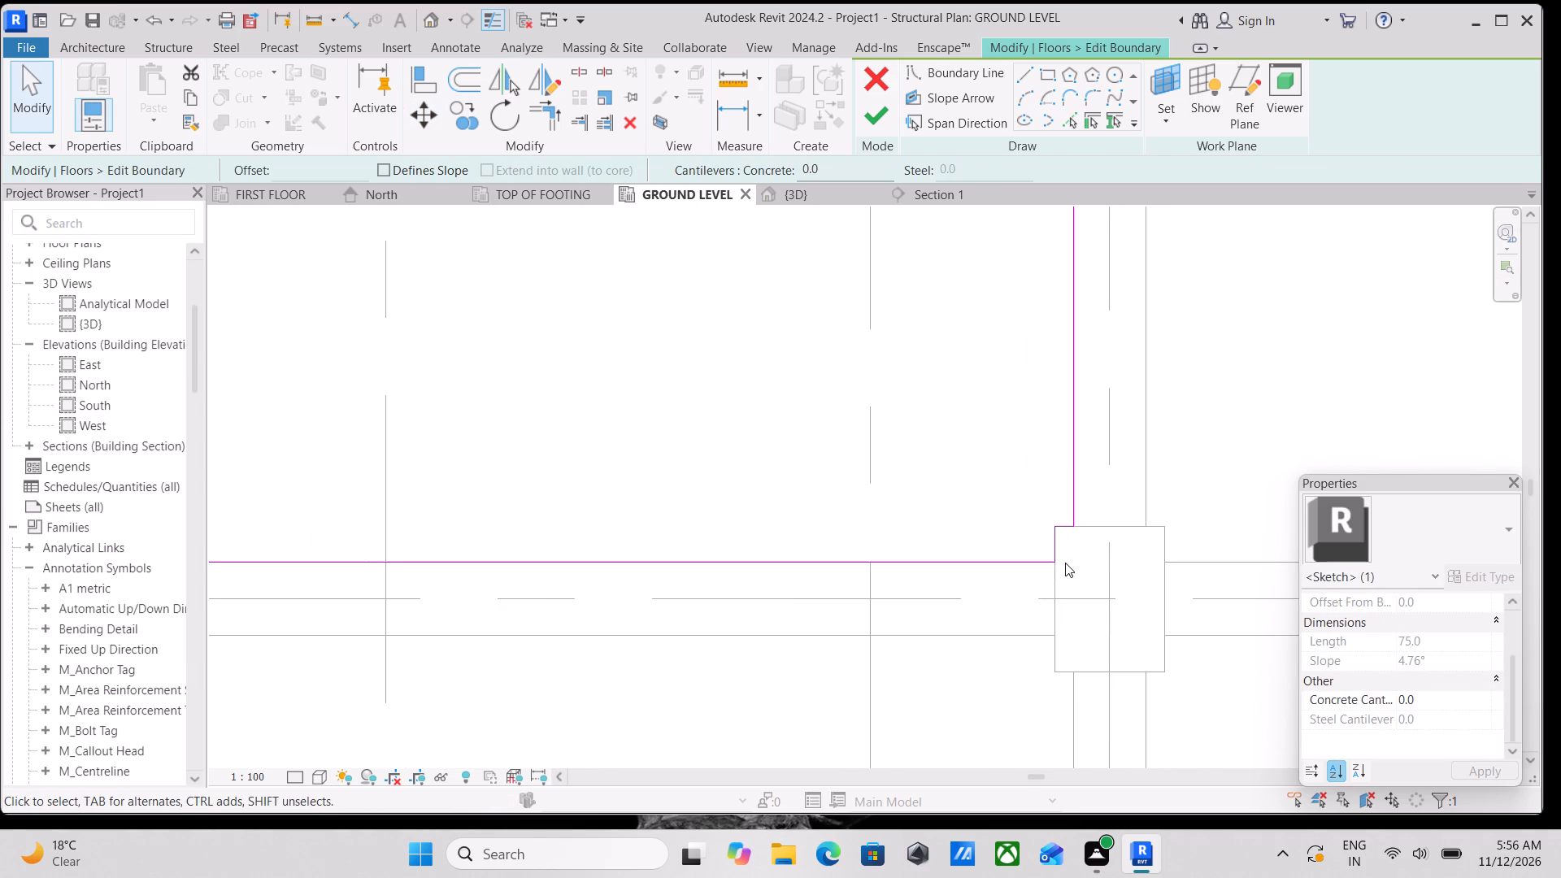
{"action": "scroll", "coordinate": [1065, 547], "scroll_direction": "up", "scroll_amount": 2}
{"action": "scroll", "coordinate": [919, 472], "scroll_direction": "down", "scroll_amount": 5}
{"action": "middle_click_drag", "start_coordinate": [776, 420], "coordinate": [837, 613]}
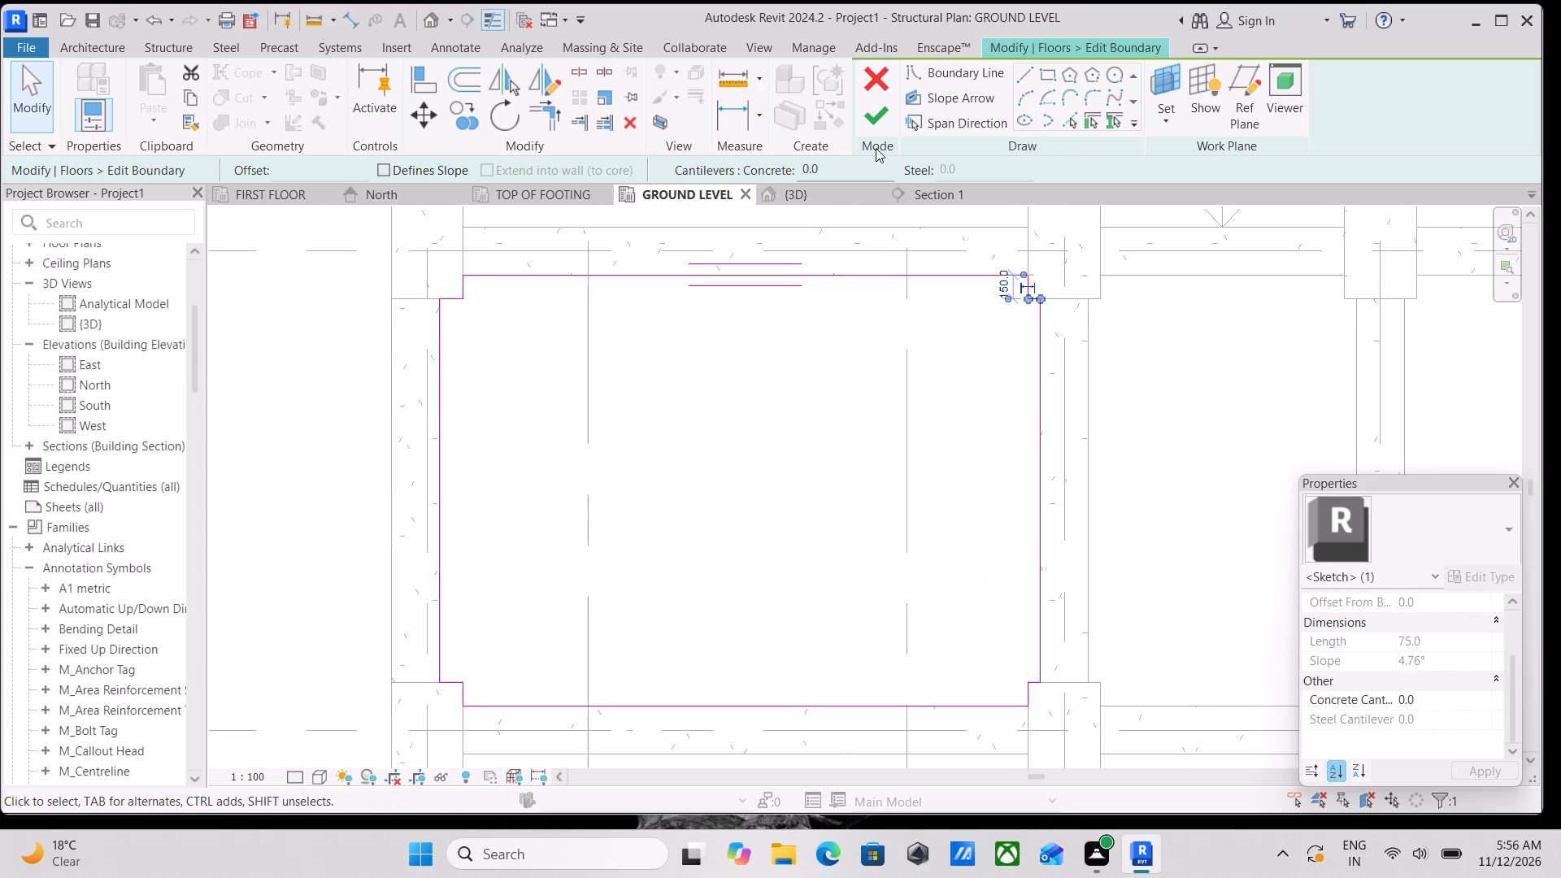
{"action": "left_click", "coordinate": [870, 106]}
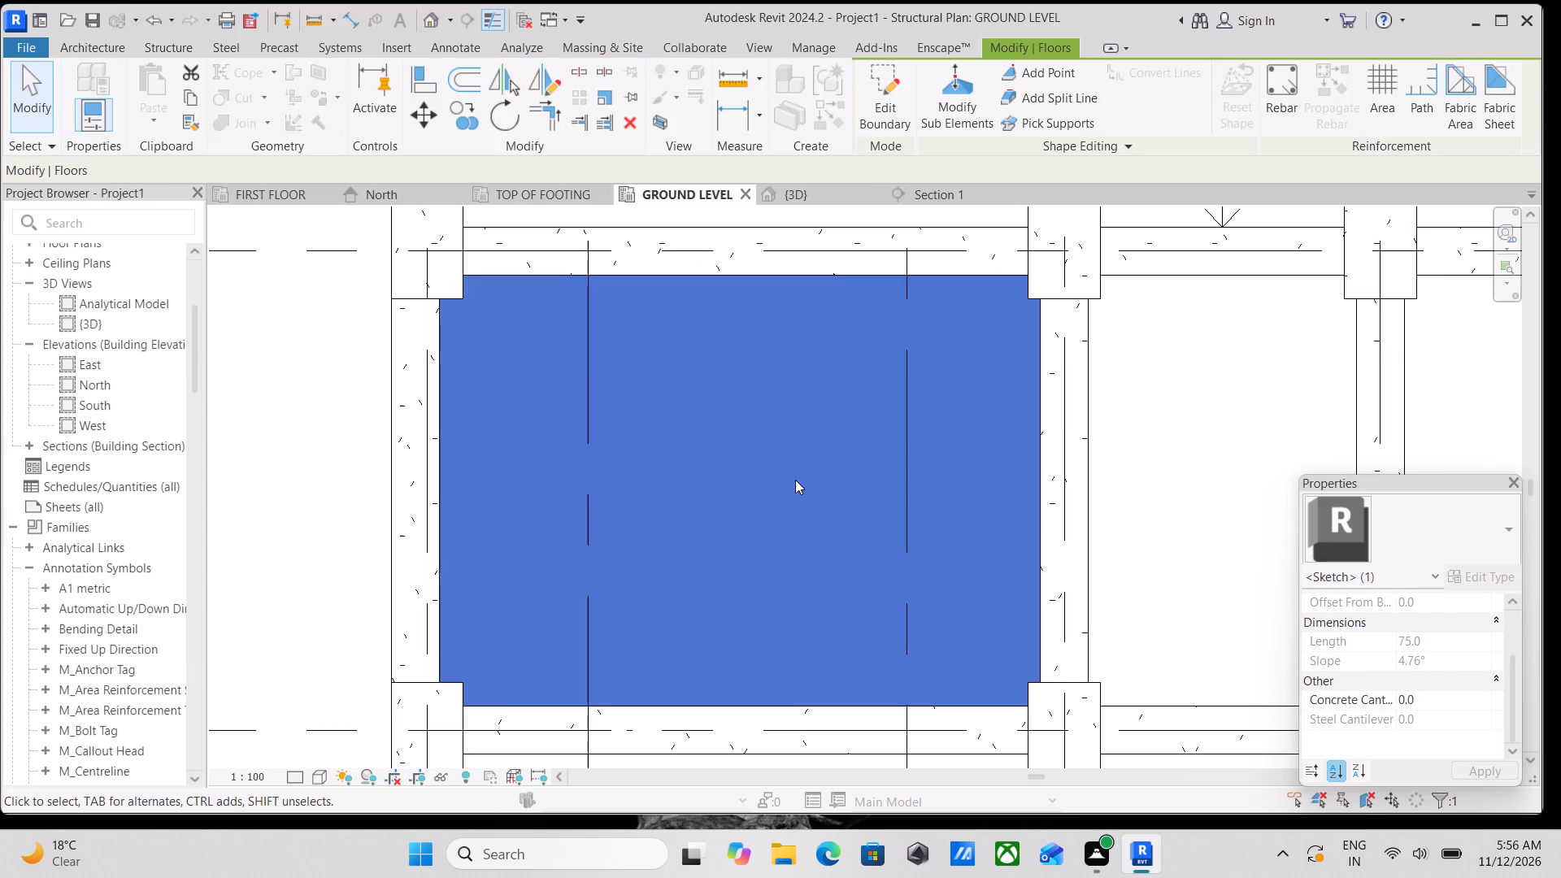
{"action": "scroll", "coordinate": [795, 476], "scroll_direction": "down", "scroll_amount": 2}
{"action": "middle_click_drag", "start_coordinate": [795, 476], "coordinate": [817, 437]}
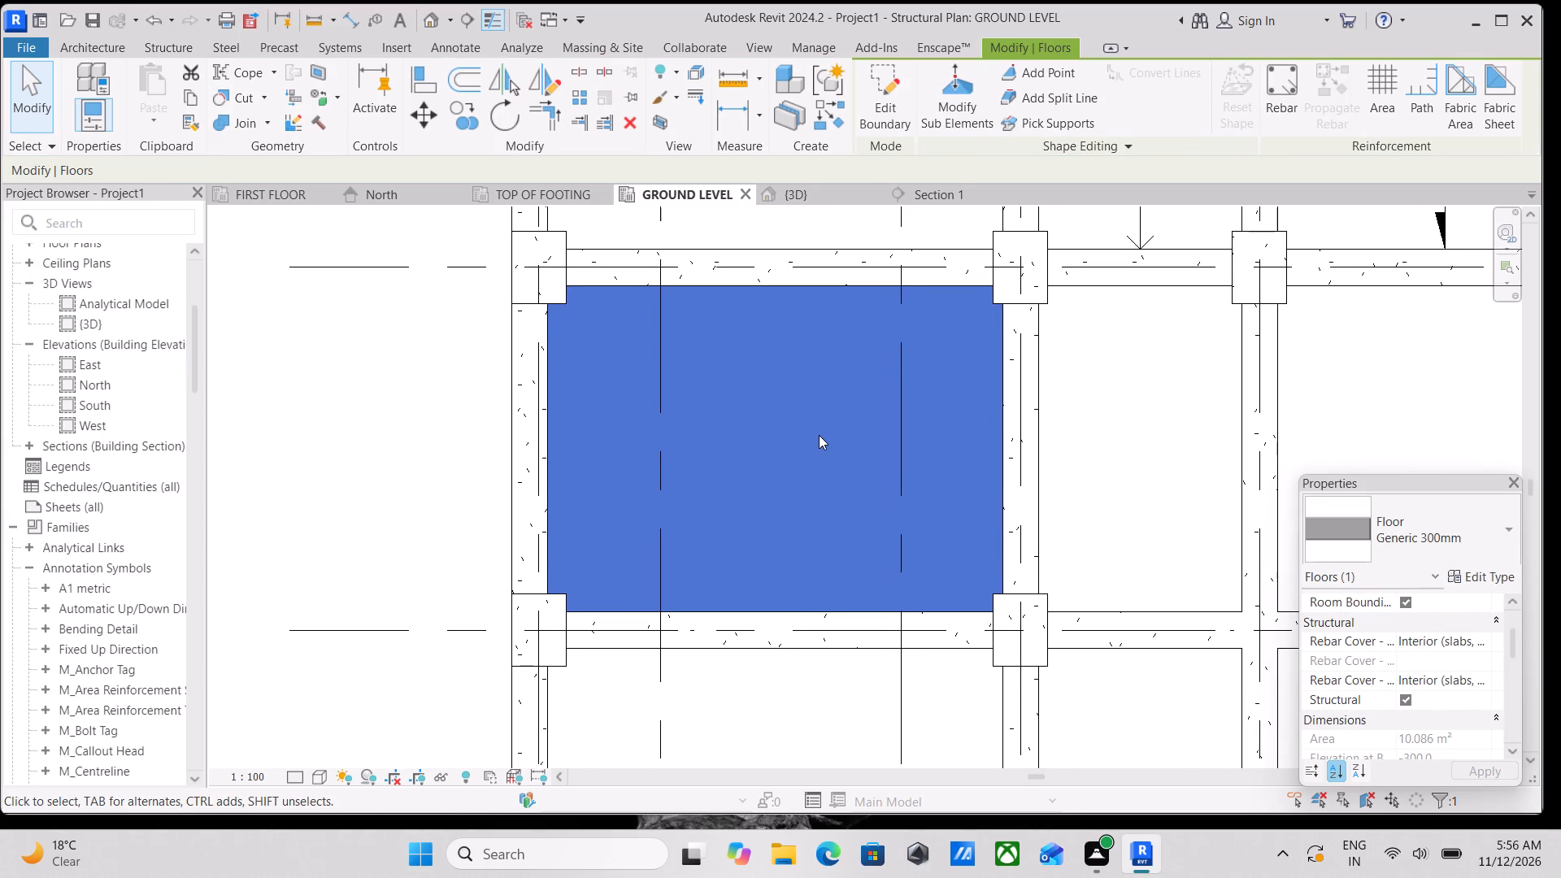
{"action": "scroll", "coordinate": [850, 391], "scroll_direction": "down", "scroll_amount": 2}
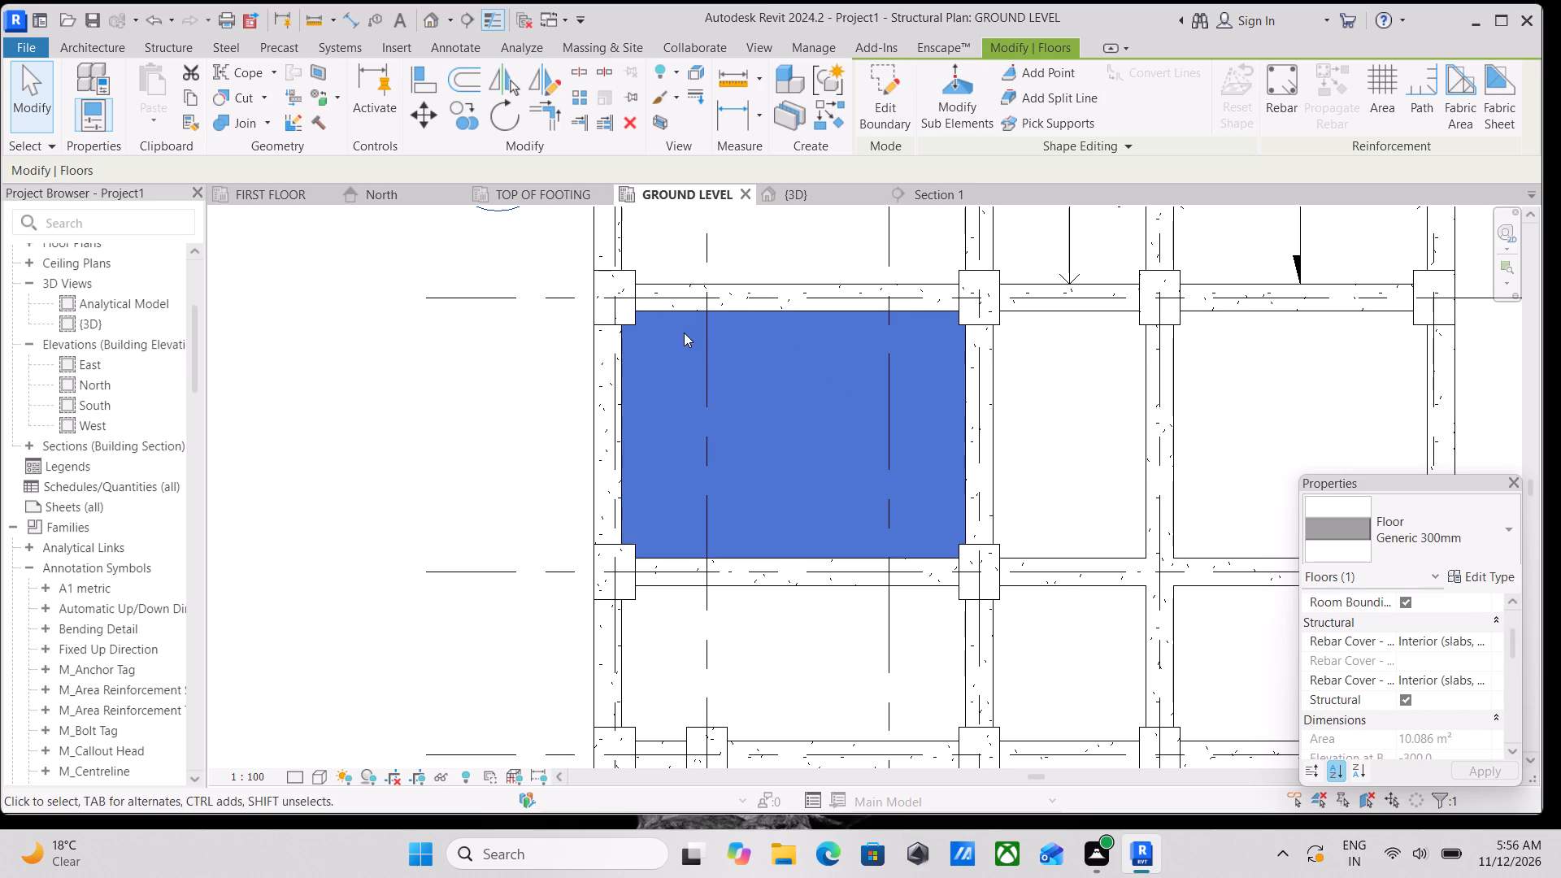
{"action": "middle_click_drag", "start_coordinate": [690, 334], "coordinate": [783, 341]}
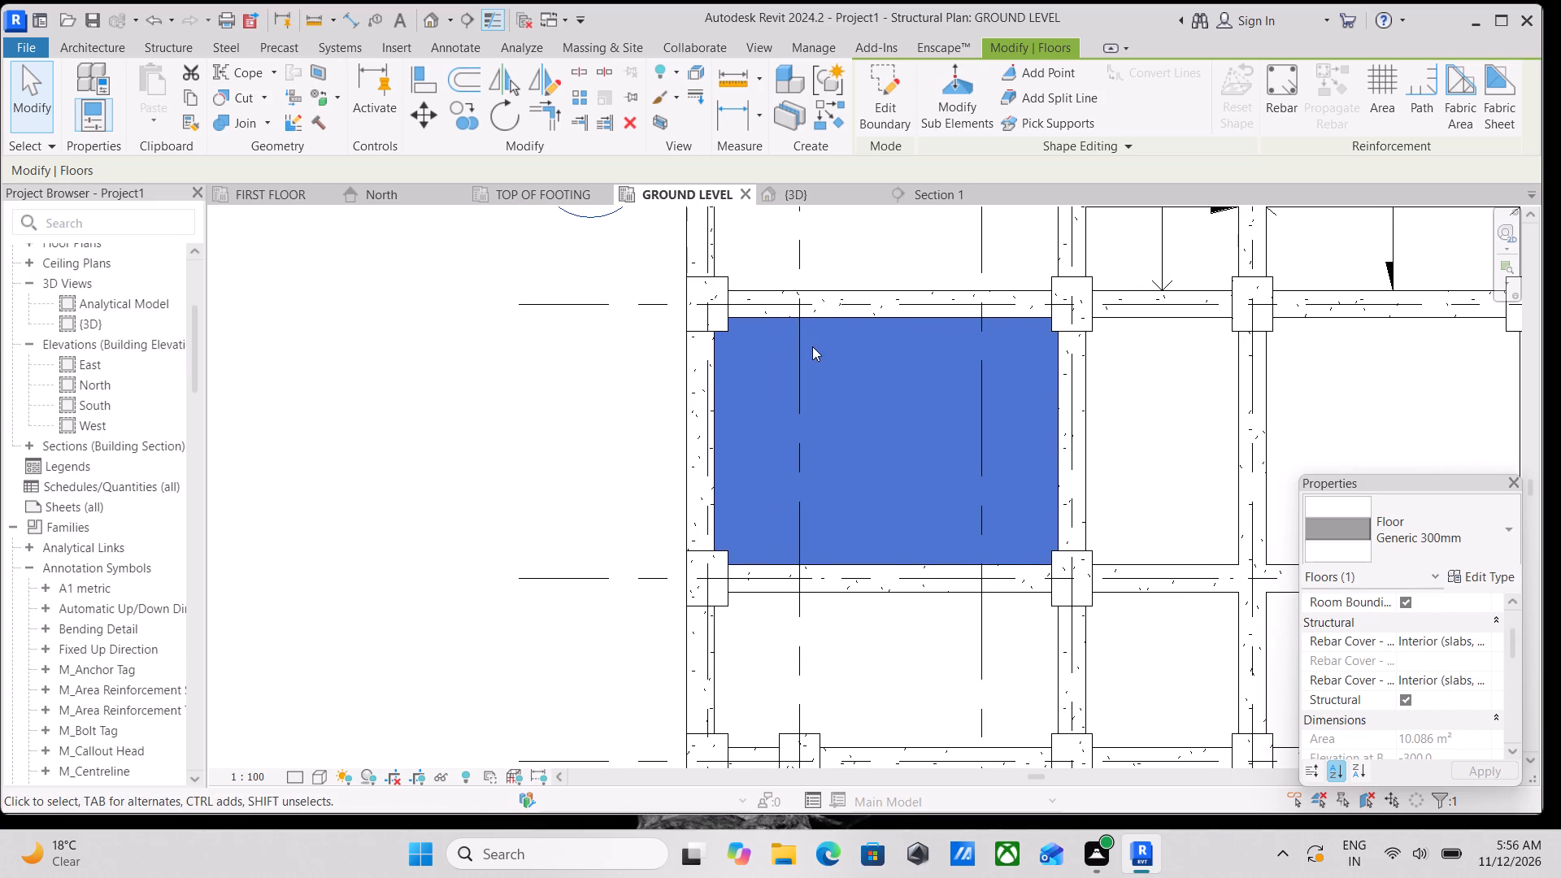
{"action": "key", "text": "Escape"}
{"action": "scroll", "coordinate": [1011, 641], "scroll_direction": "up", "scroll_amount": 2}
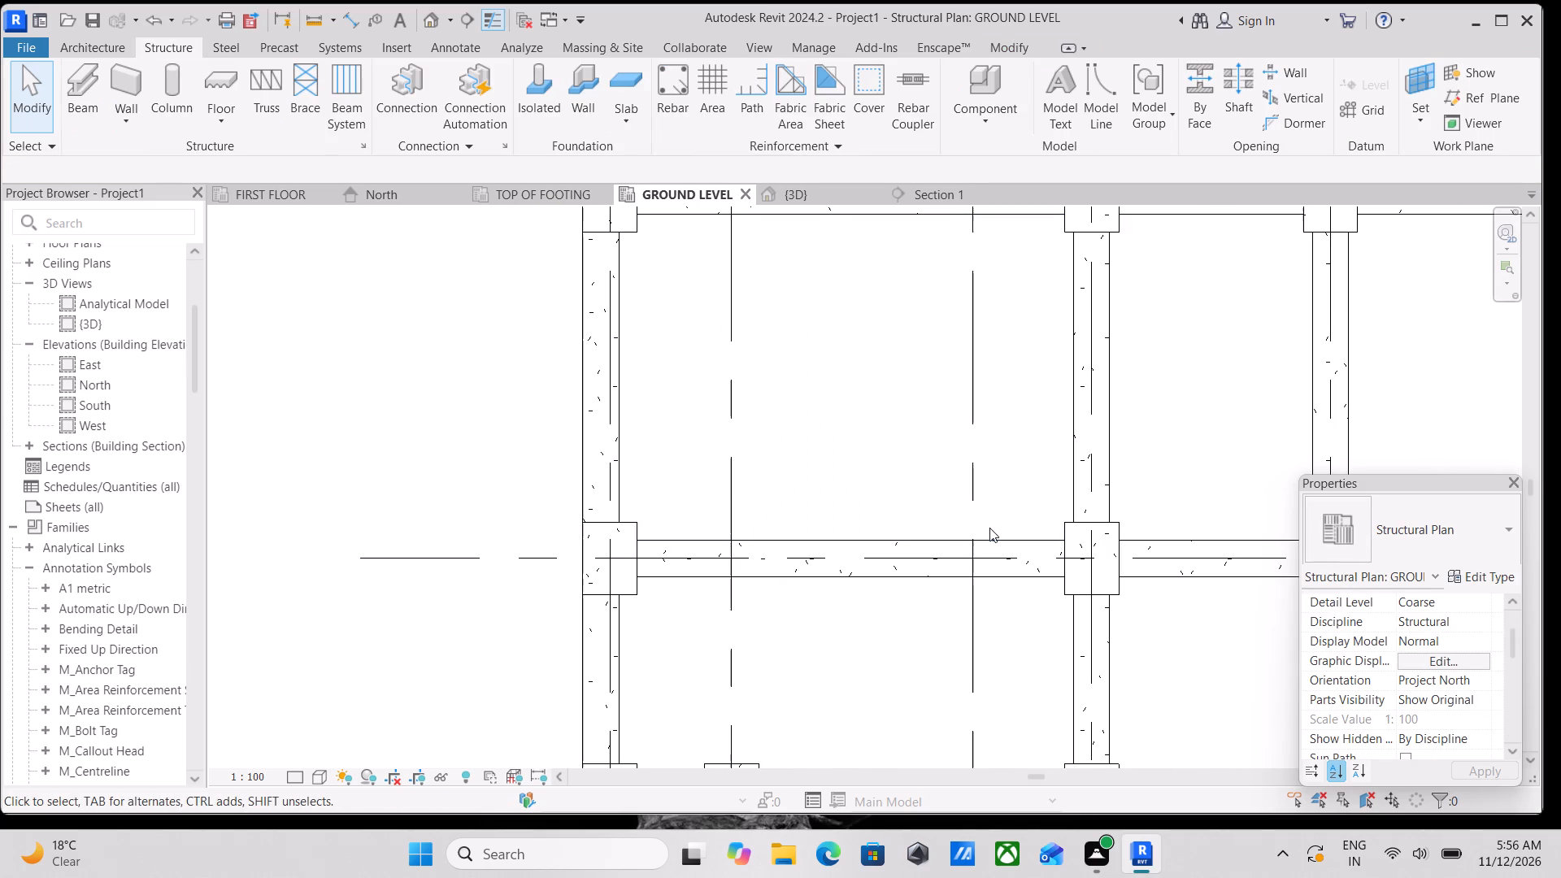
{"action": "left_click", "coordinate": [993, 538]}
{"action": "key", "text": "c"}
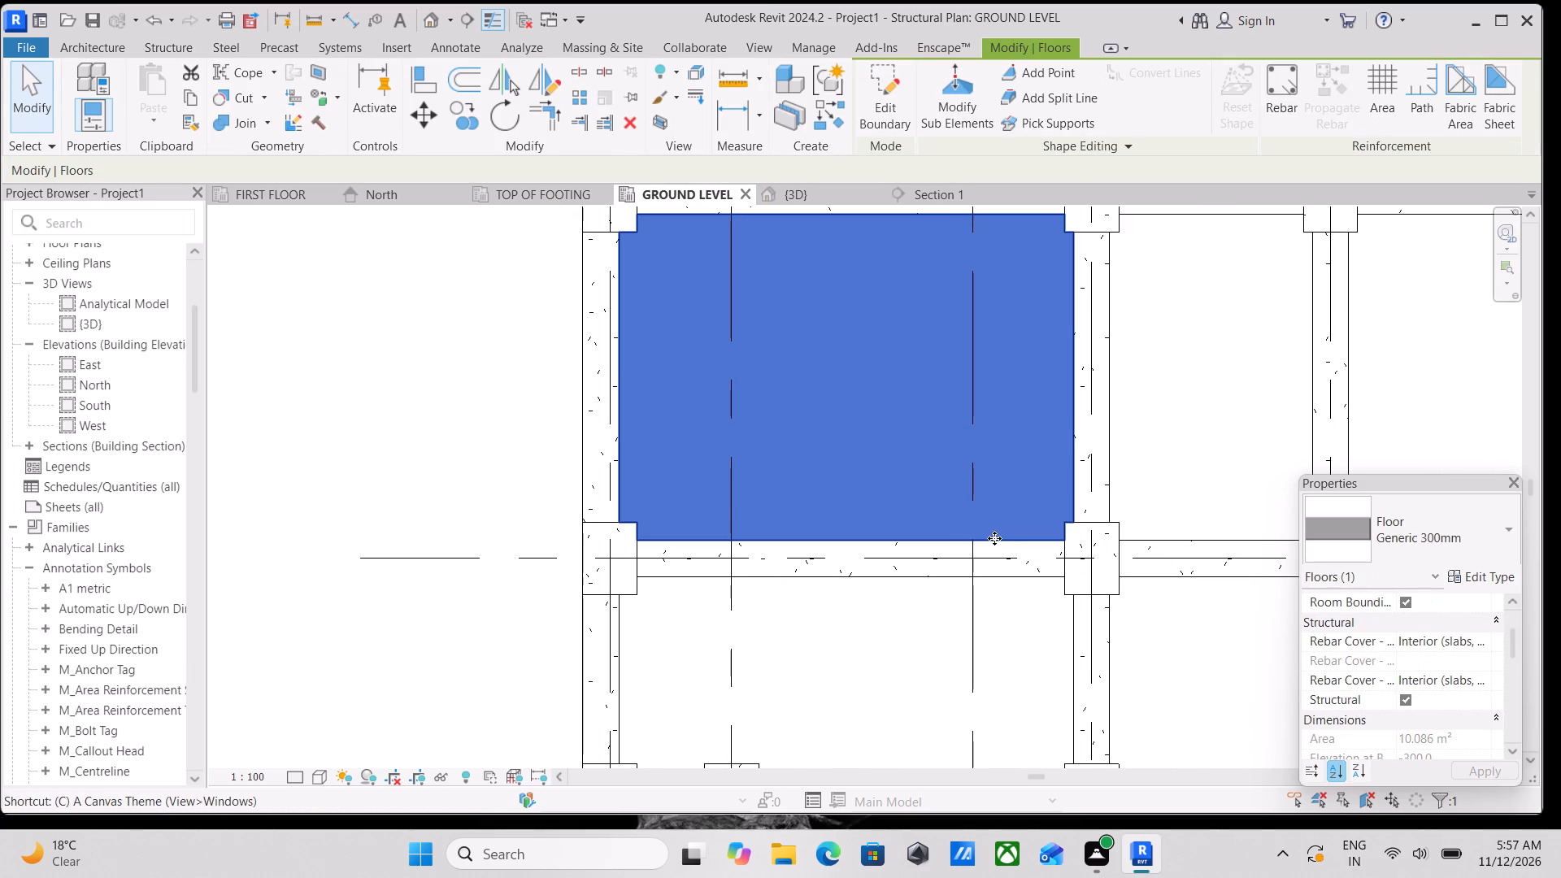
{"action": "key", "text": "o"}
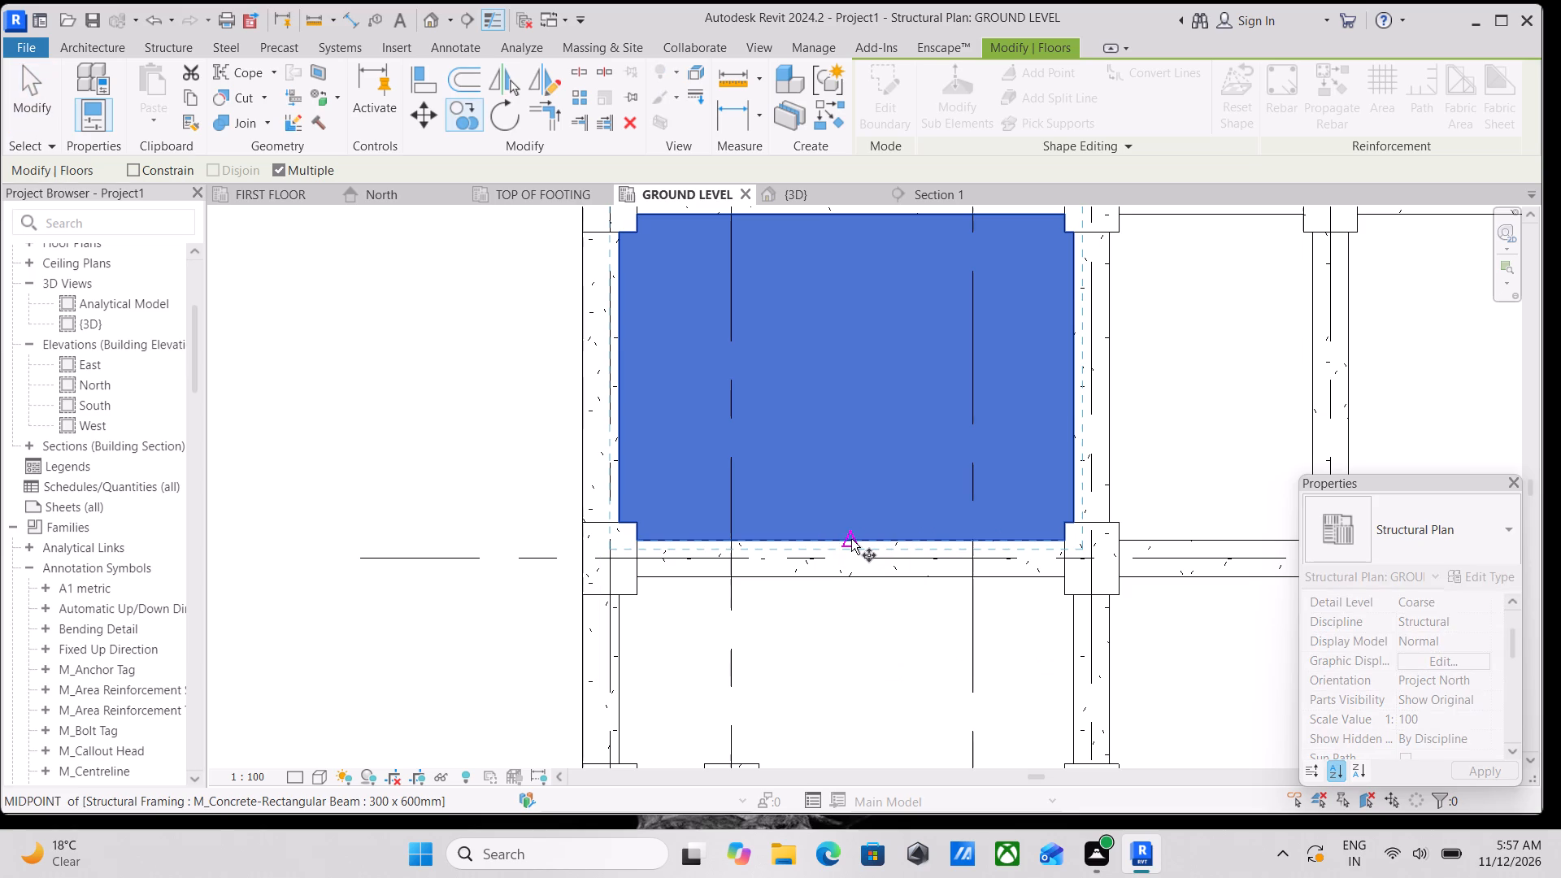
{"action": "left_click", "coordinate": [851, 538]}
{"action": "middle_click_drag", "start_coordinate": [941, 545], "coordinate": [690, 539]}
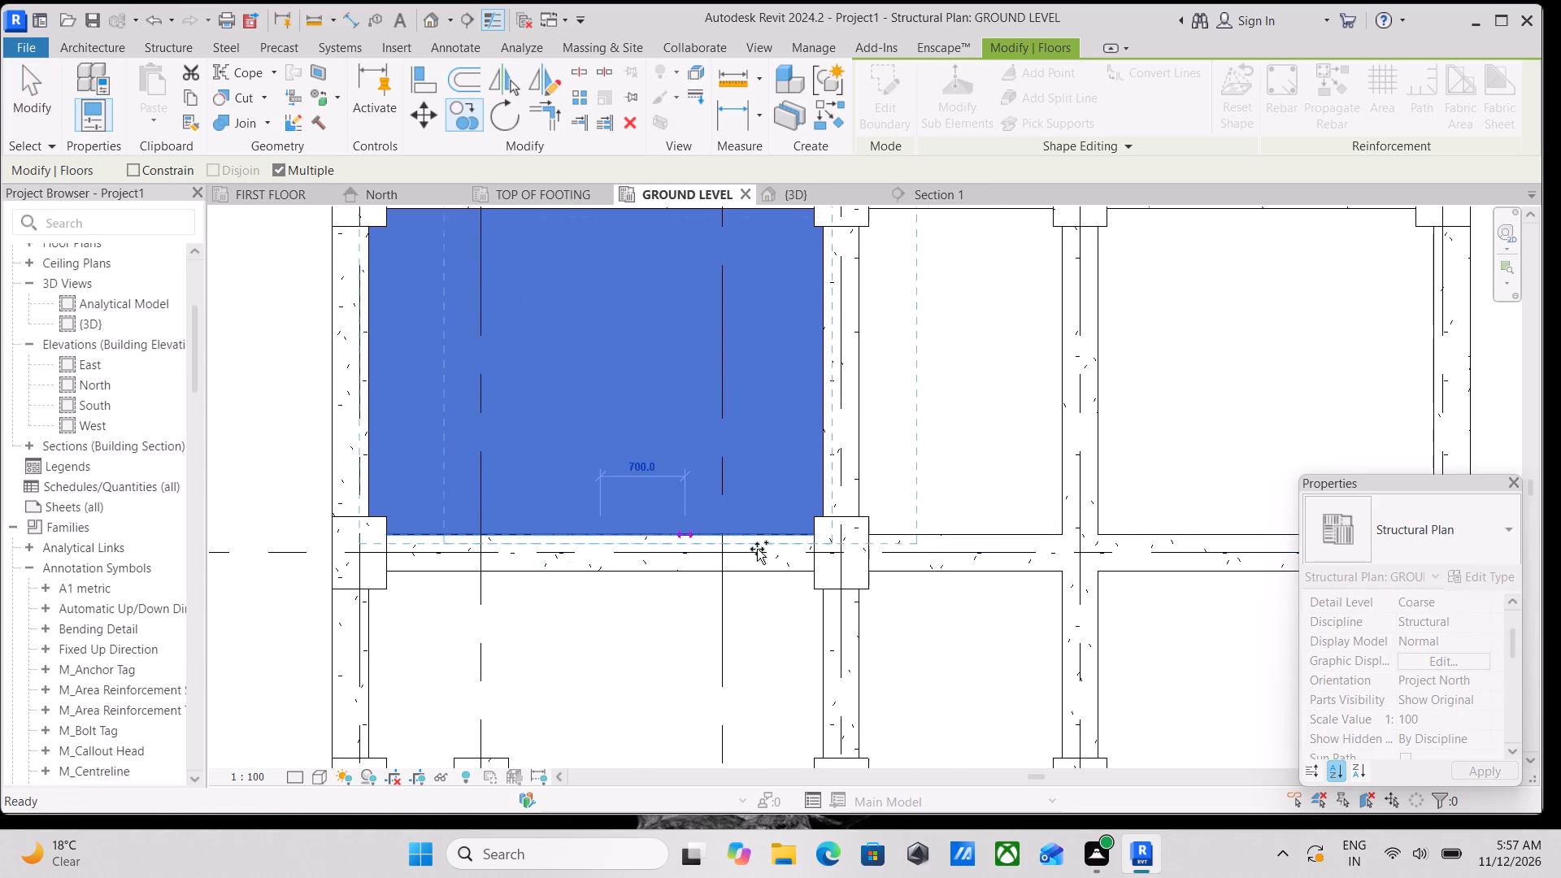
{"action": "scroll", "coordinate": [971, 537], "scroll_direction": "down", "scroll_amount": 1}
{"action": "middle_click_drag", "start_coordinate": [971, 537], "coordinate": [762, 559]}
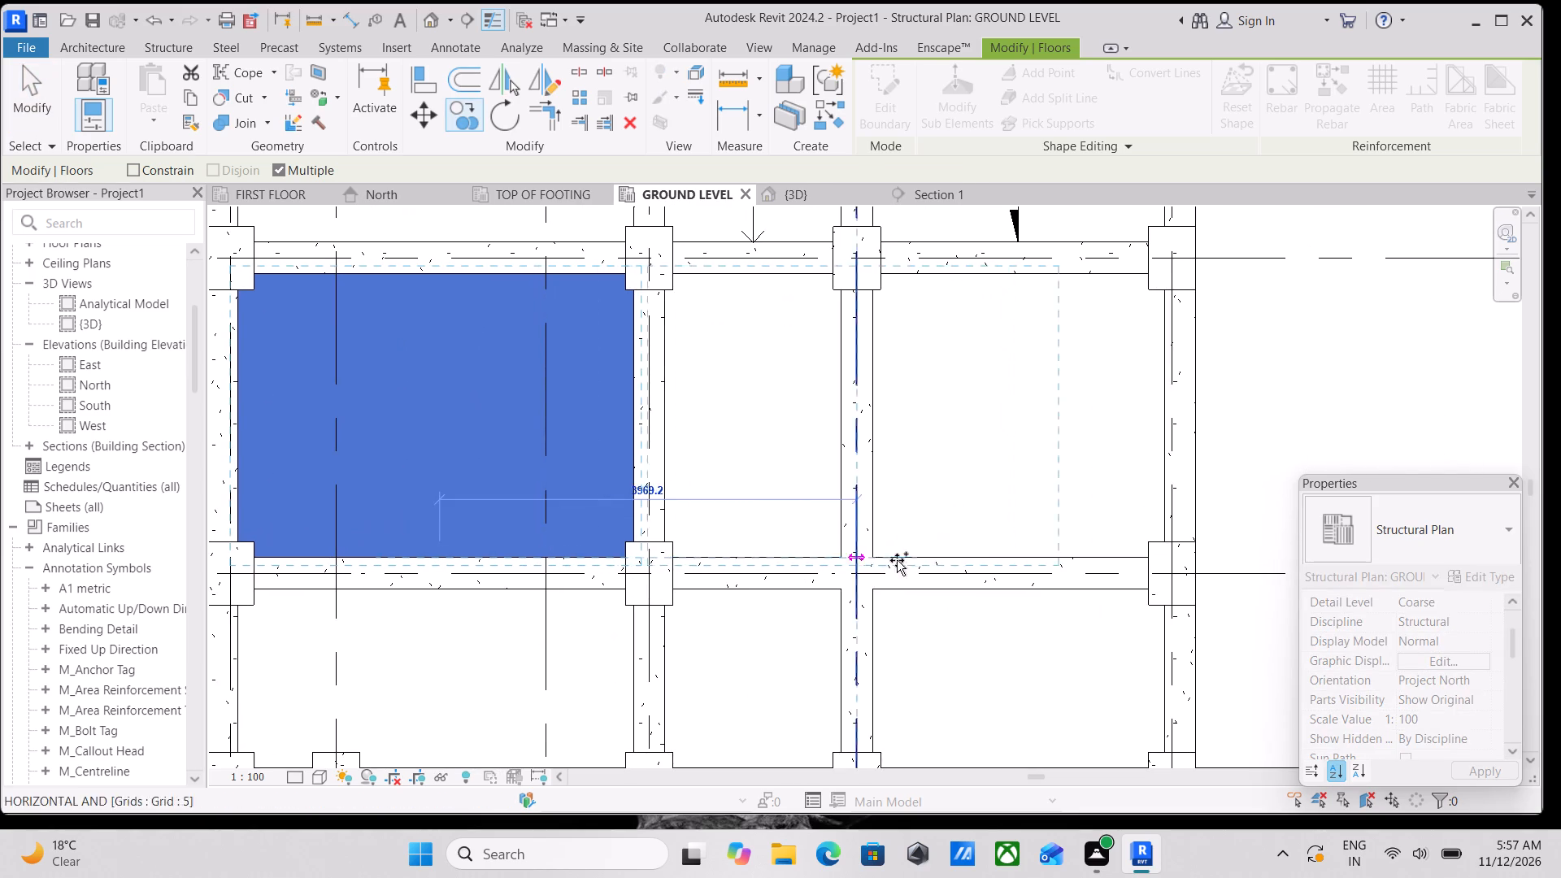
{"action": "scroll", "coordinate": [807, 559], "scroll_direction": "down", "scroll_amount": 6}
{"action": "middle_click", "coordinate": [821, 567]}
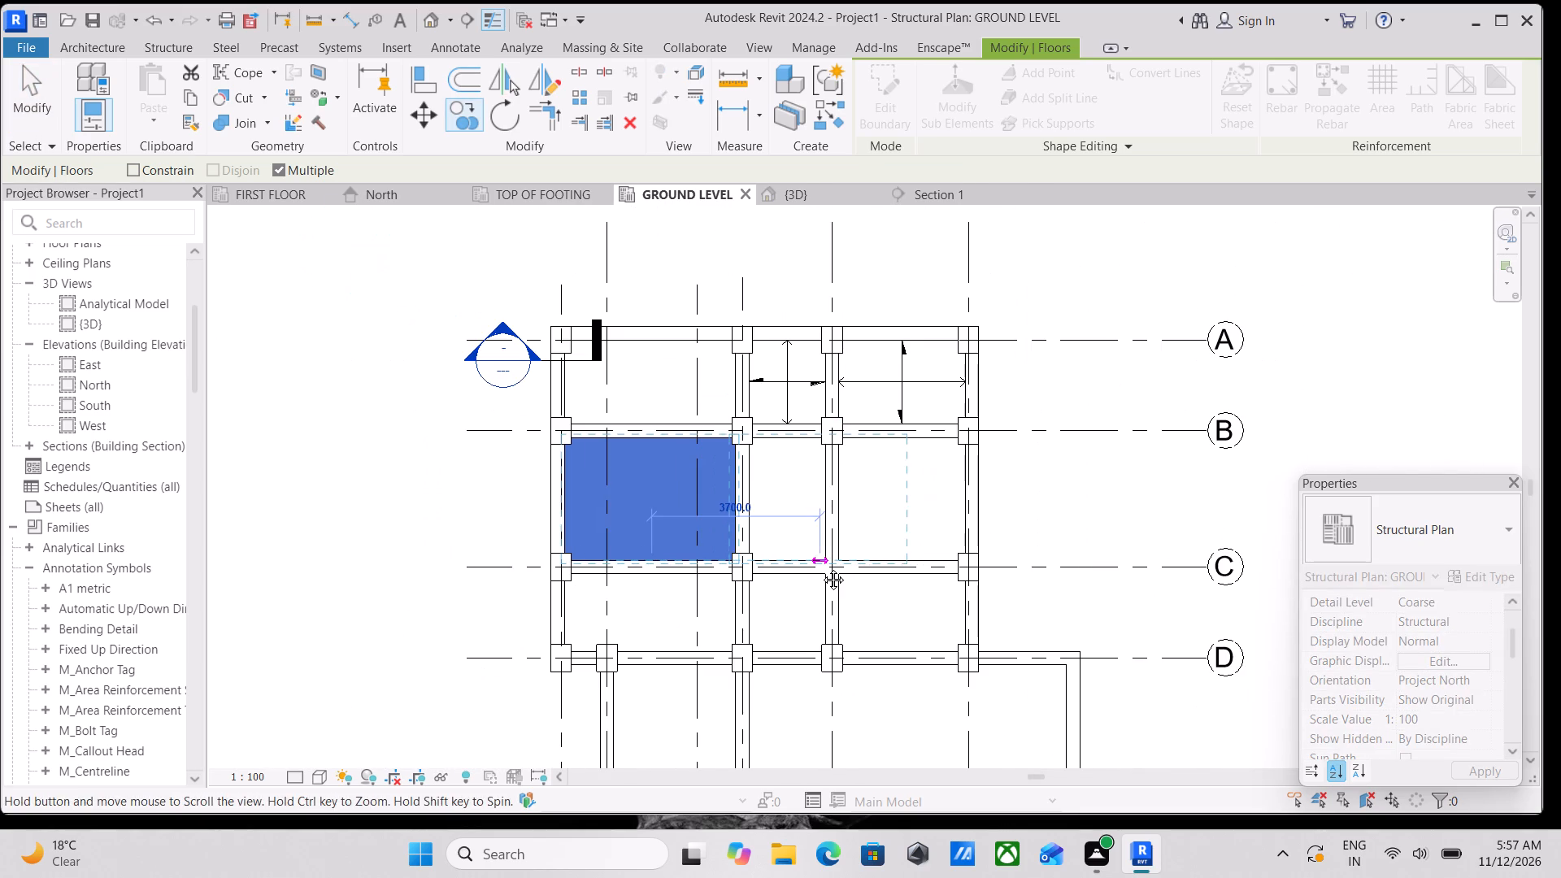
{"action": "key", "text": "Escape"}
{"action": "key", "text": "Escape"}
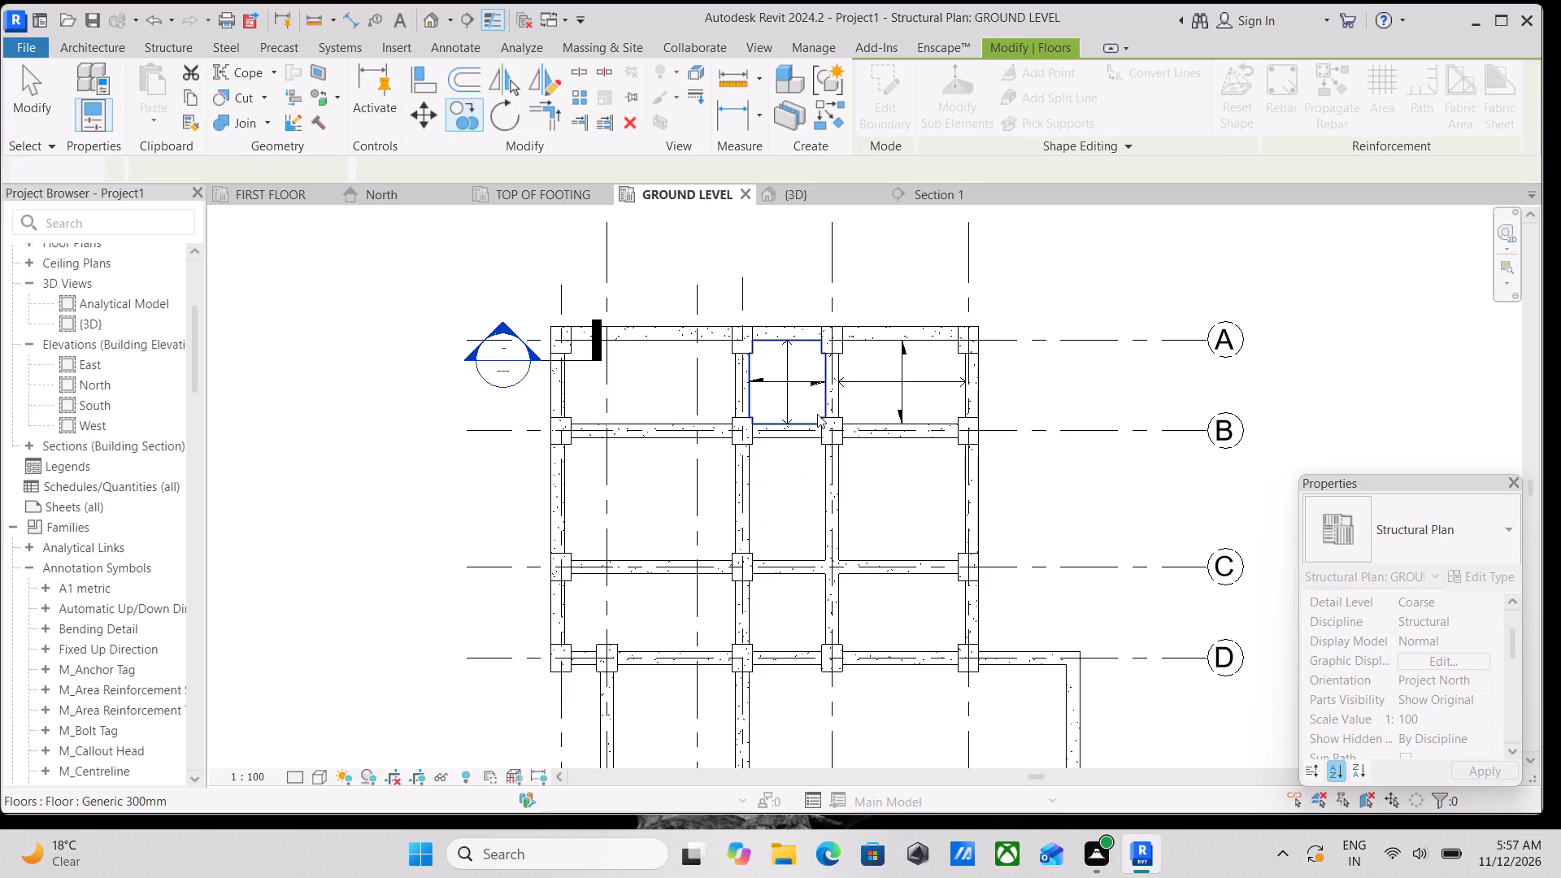
Copy the small floor between grids A and B down into the bay below, snapping its lower corner to the beam-column corner at grid C.
{"action": "scroll", "coordinate": [817, 414], "scroll_direction": "up", "scroll_amount": 2}
{"action": "left_click", "coordinate": [817, 414]}
{"action": "scroll", "coordinate": [811, 446], "scroll_direction": "up", "scroll_amount": 2}
{"action": "middle_click_drag", "start_coordinate": [809, 446], "coordinate": [819, 419]}
{"action": "middle_click_drag", "start_coordinate": [815, 459], "coordinate": [821, 450]}
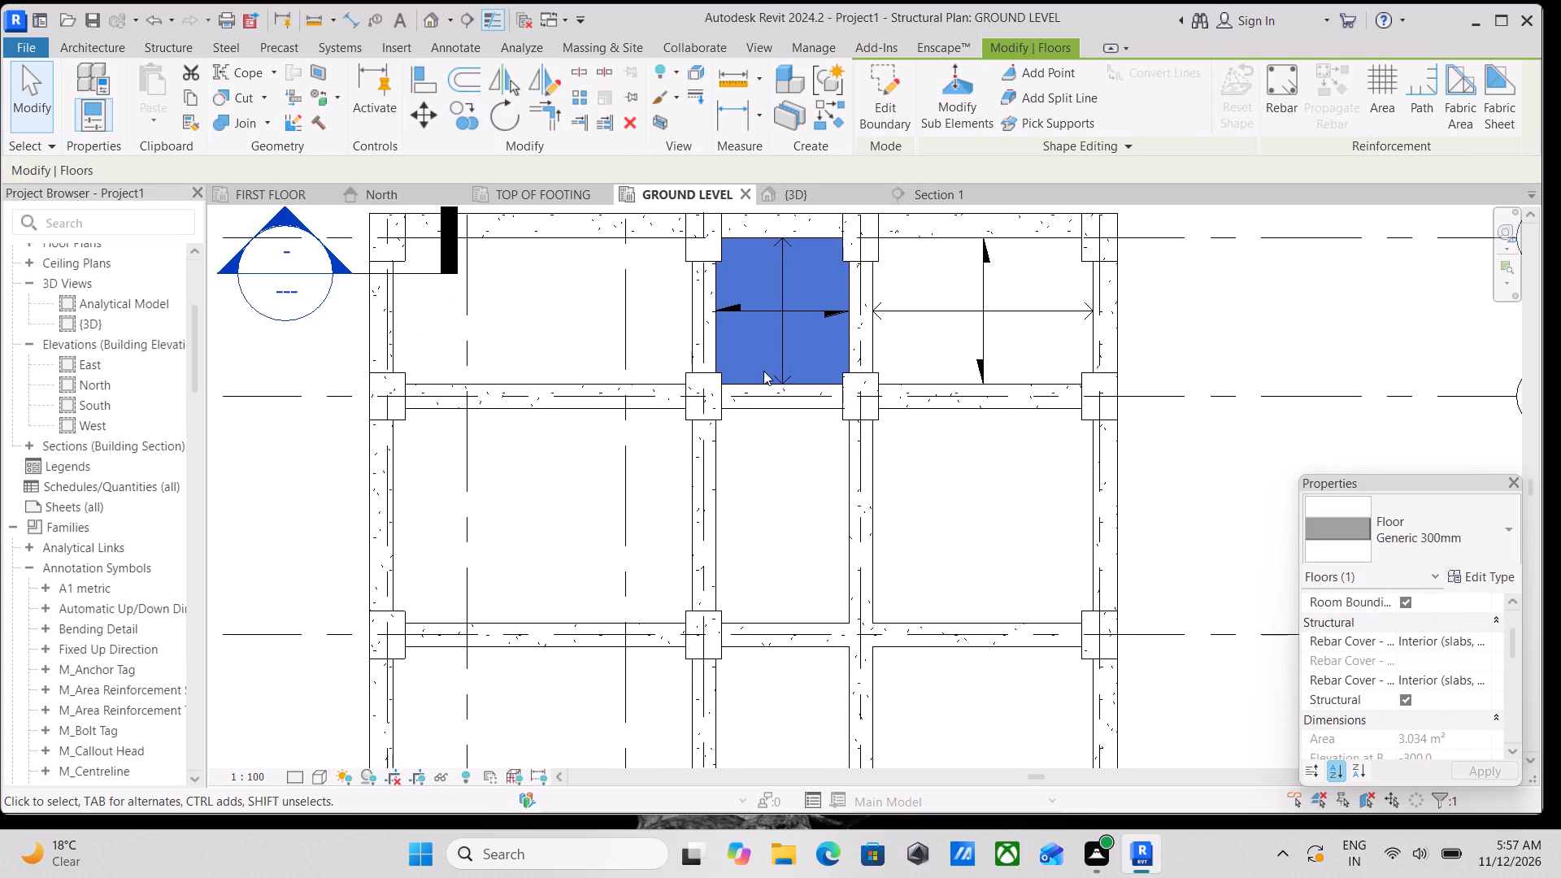
{"action": "type", "text": "co"}
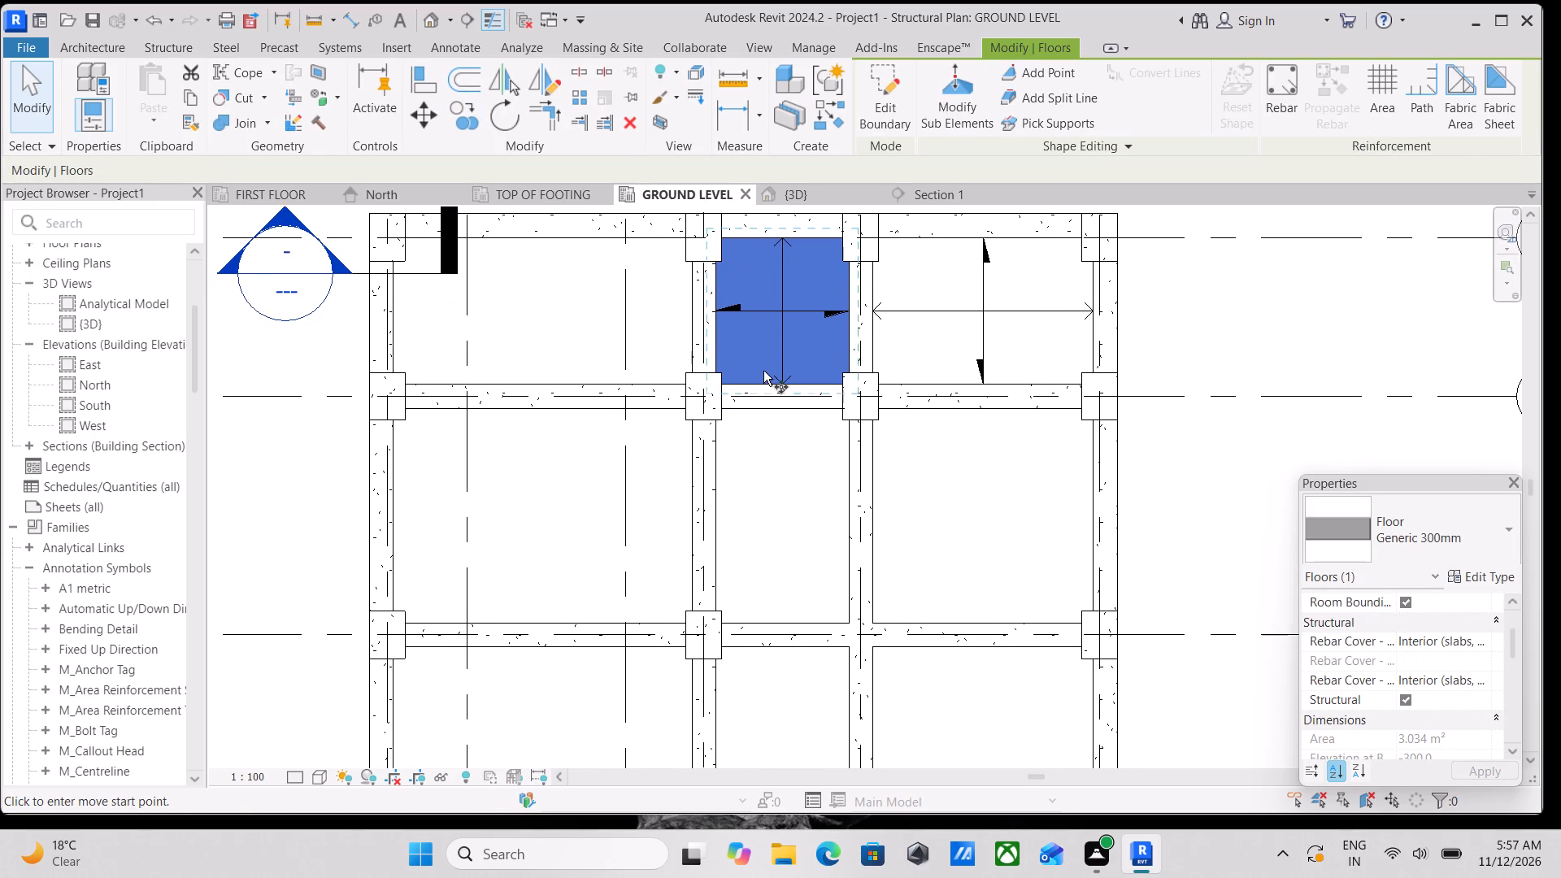
{"action": "scroll", "coordinate": [747, 393], "scroll_direction": "up", "scroll_amount": 8}
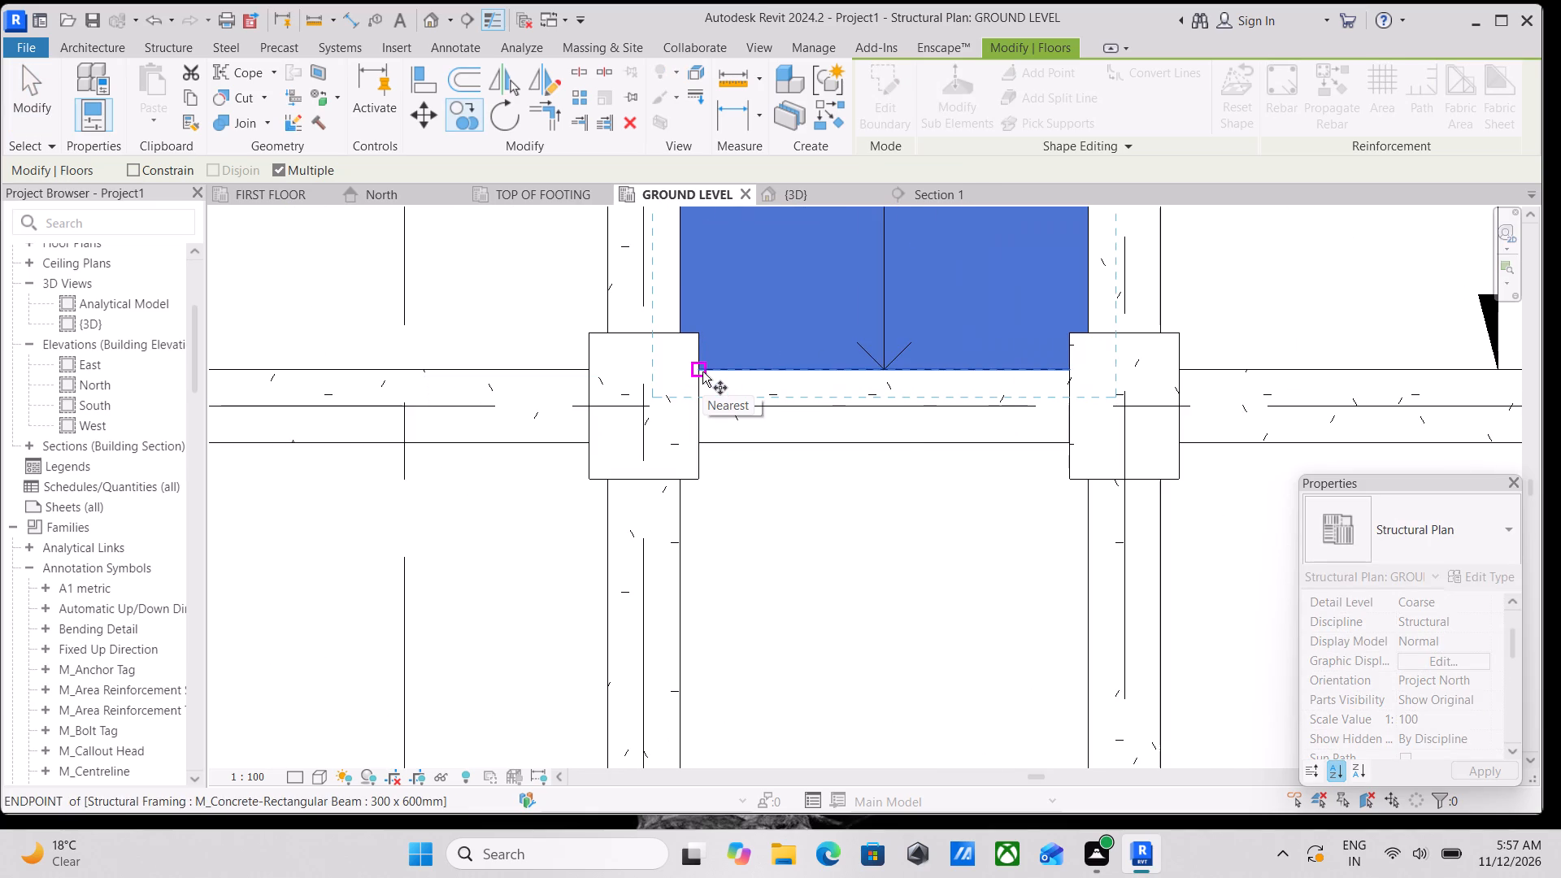
{"action": "left_click", "coordinate": [702, 372]}
{"action": "middle_click_drag", "start_coordinate": [699, 566], "coordinate": [735, 350]}
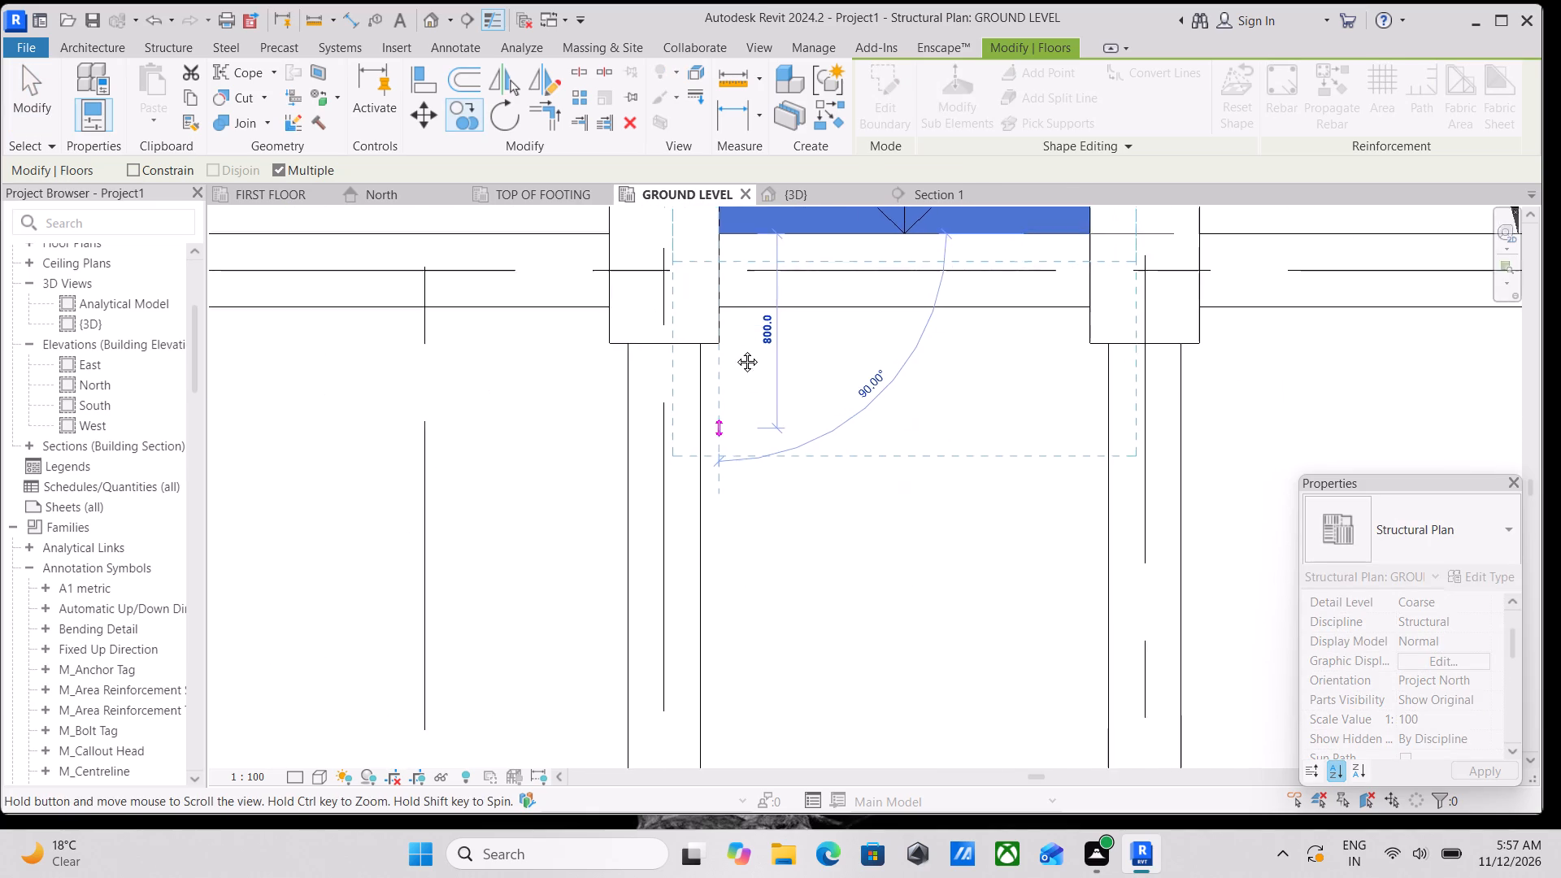
{"action": "middle_click_drag", "start_coordinate": [735, 350], "coordinate": [736, 343]}
{"action": "scroll", "coordinate": [721, 616], "scroll_direction": "down", "scroll_amount": 1}
{"action": "middle_click_drag", "start_coordinate": [721, 616], "coordinate": [790, 319]}
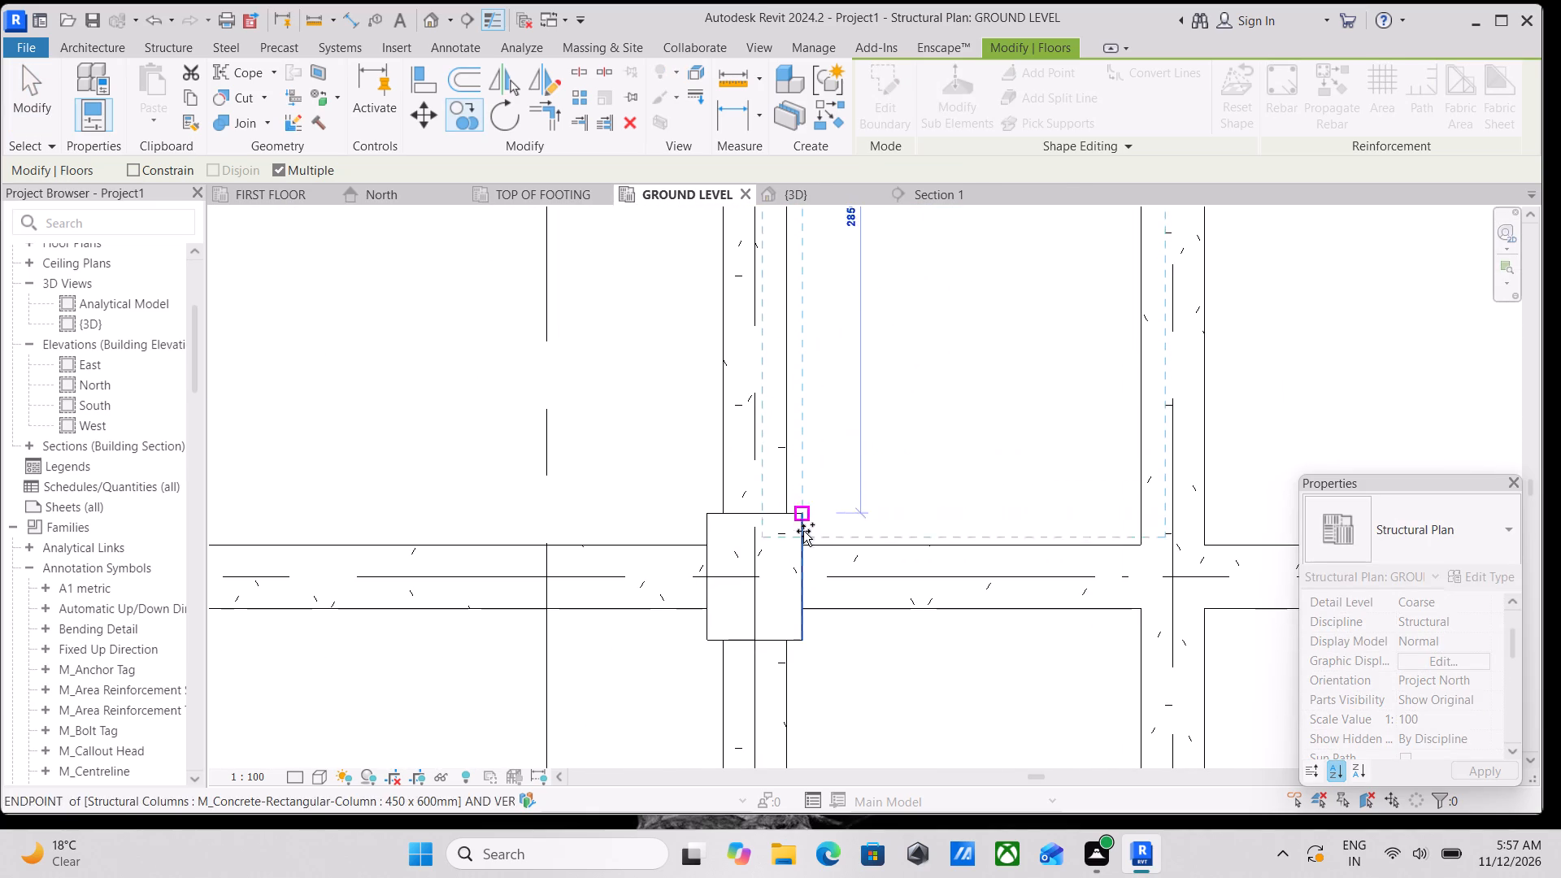
{"action": "scroll", "coordinate": [809, 549], "scroll_direction": "up", "scroll_amount": 1}
{"action": "left_click", "coordinate": [807, 544]}
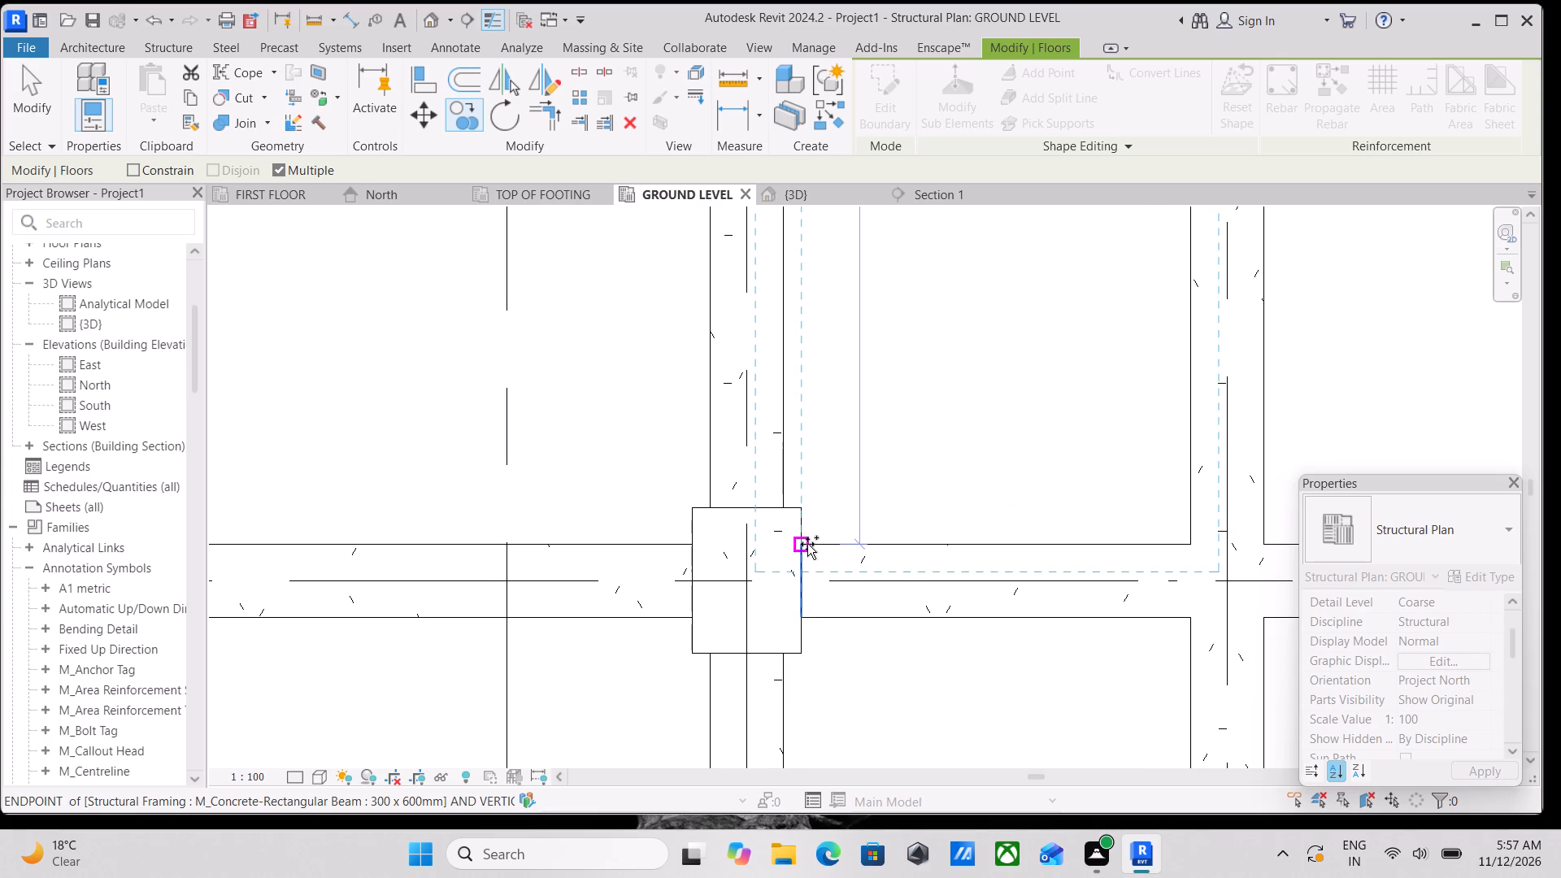
{"action": "scroll", "coordinate": [807, 544], "scroll_direction": "down", "scroll_amount": 3}
{"action": "middle_click_drag", "start_coordinate": [905, 473], "coordinate": [879, 577]}
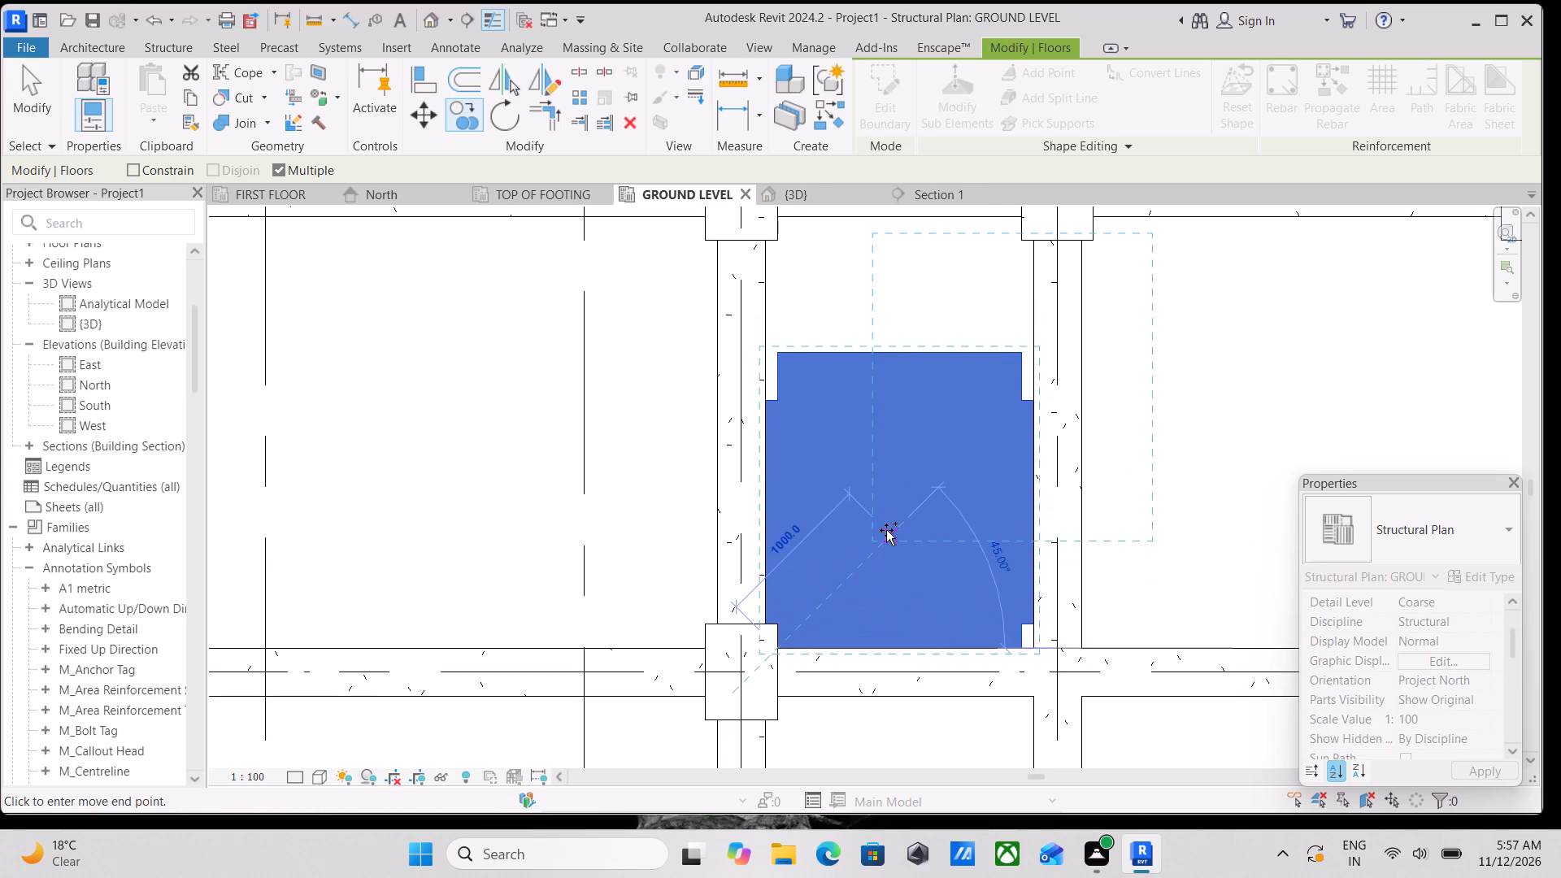
{"action": "middle_click_drag", "start_coordinate": [887, 530], "coordinate": [890, 558]}
{"action": "key", "text": "Escape"}
{"action": "key", "text": "Escape"}
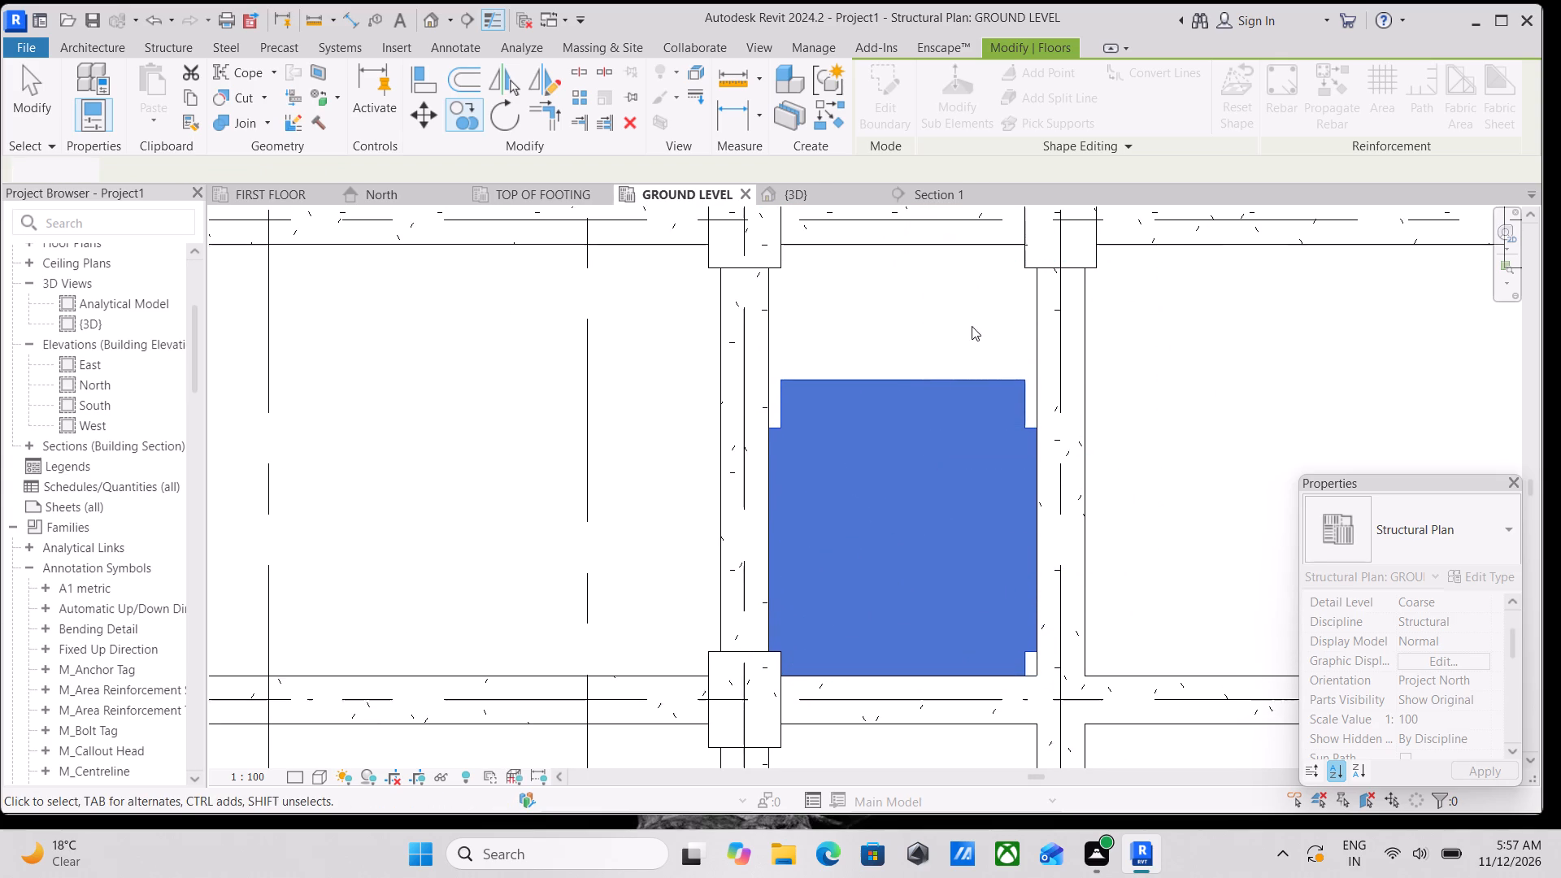
Edit the copied floor's boundary and move its upper edge up onto the face of the grid B beam.
{"action": "left_click", "coordinate": [981, 382]}
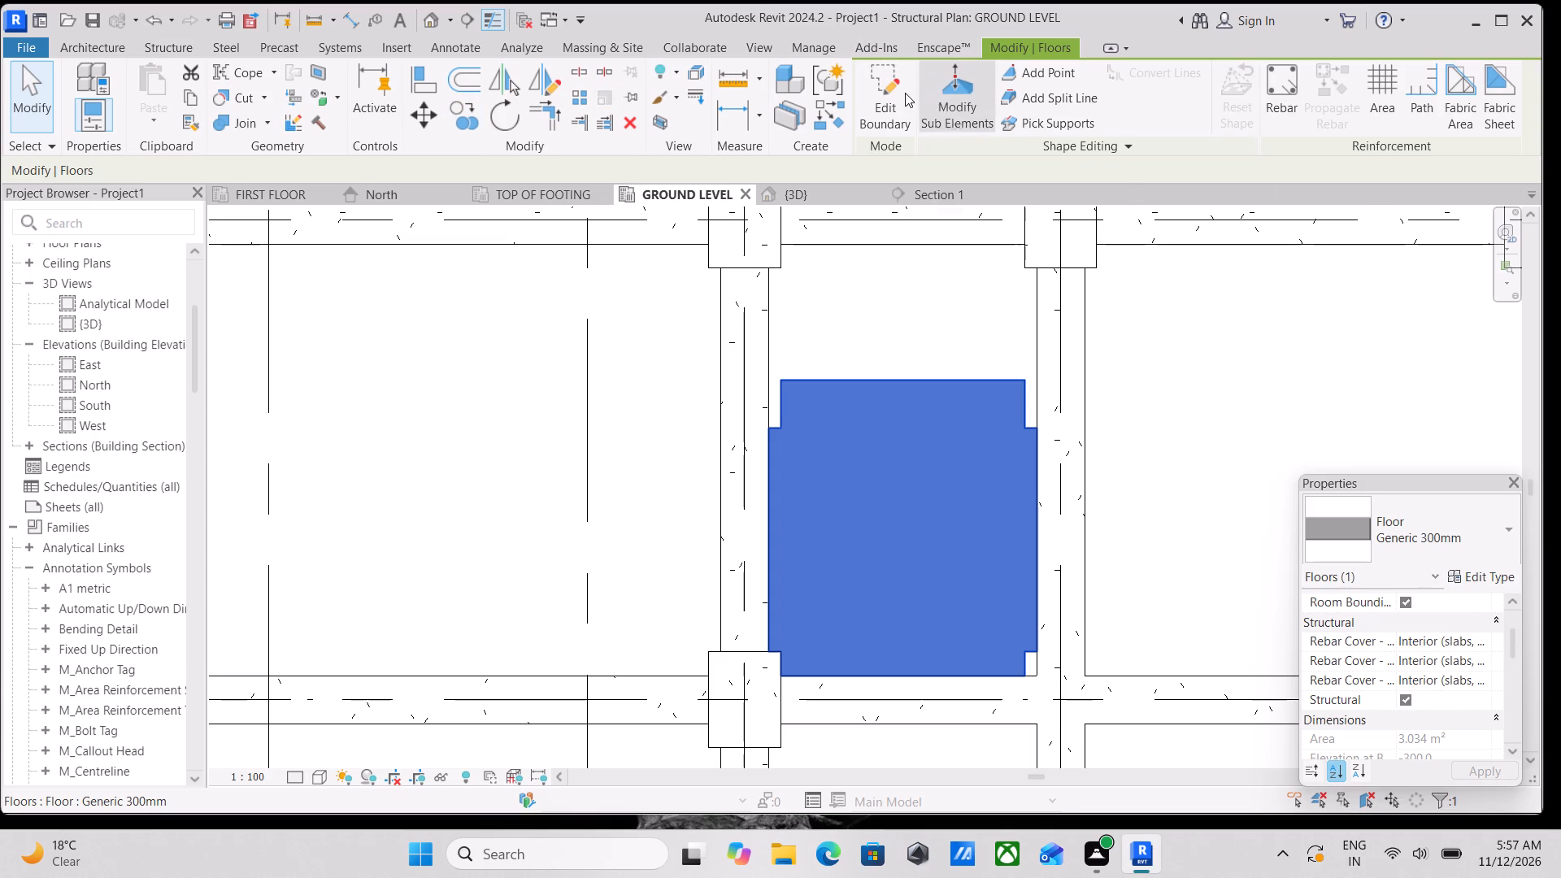
{"action": "left_click", "coordinate": [905, 93]}
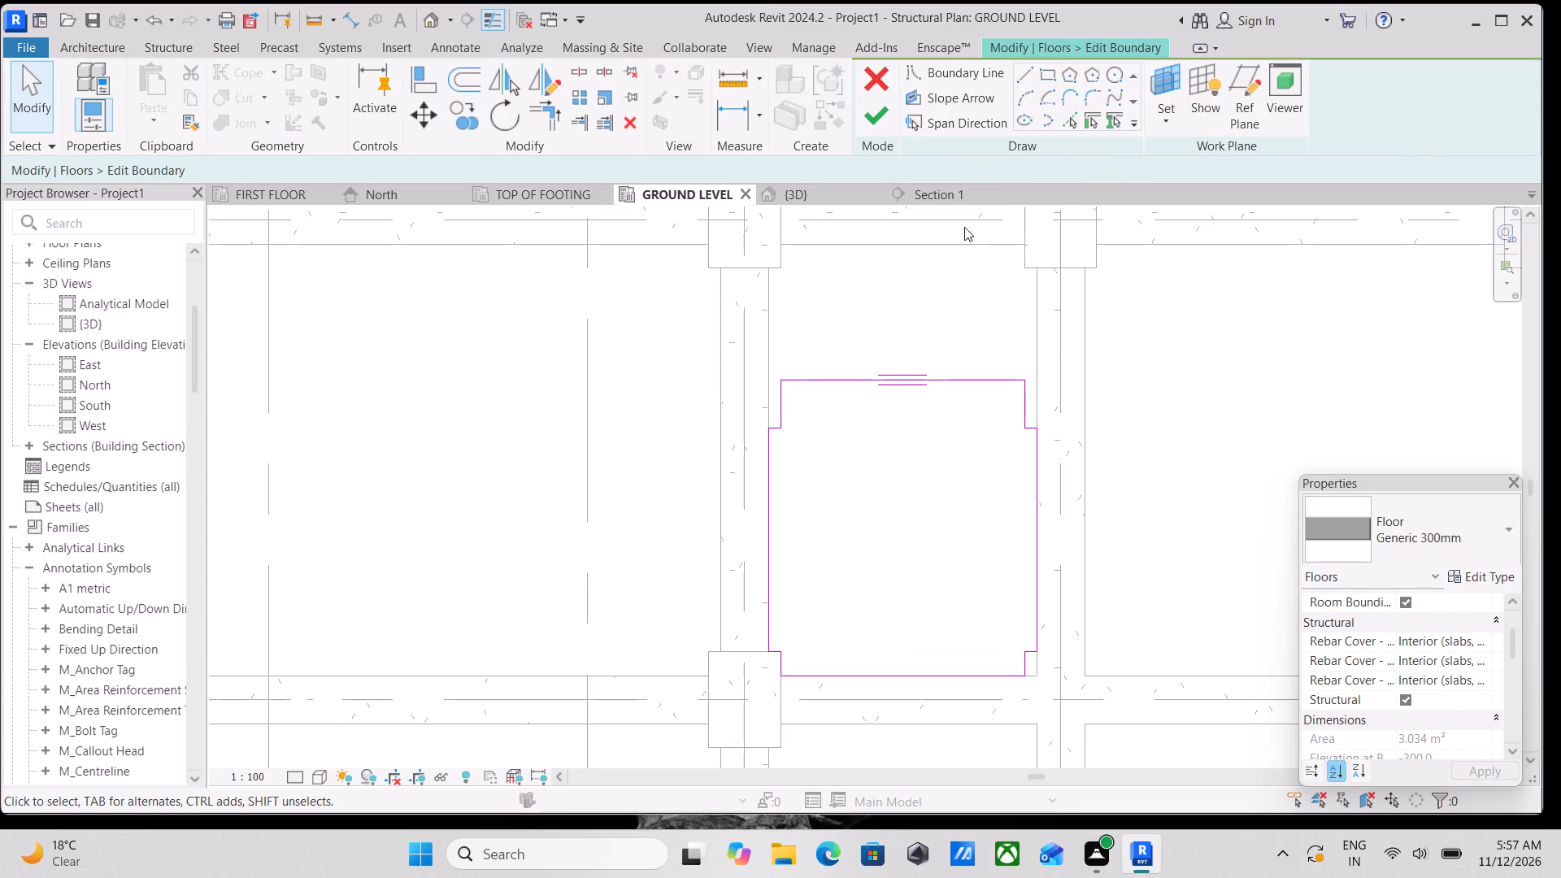
{"action": "left_click", "coordinate": [958, 380]}
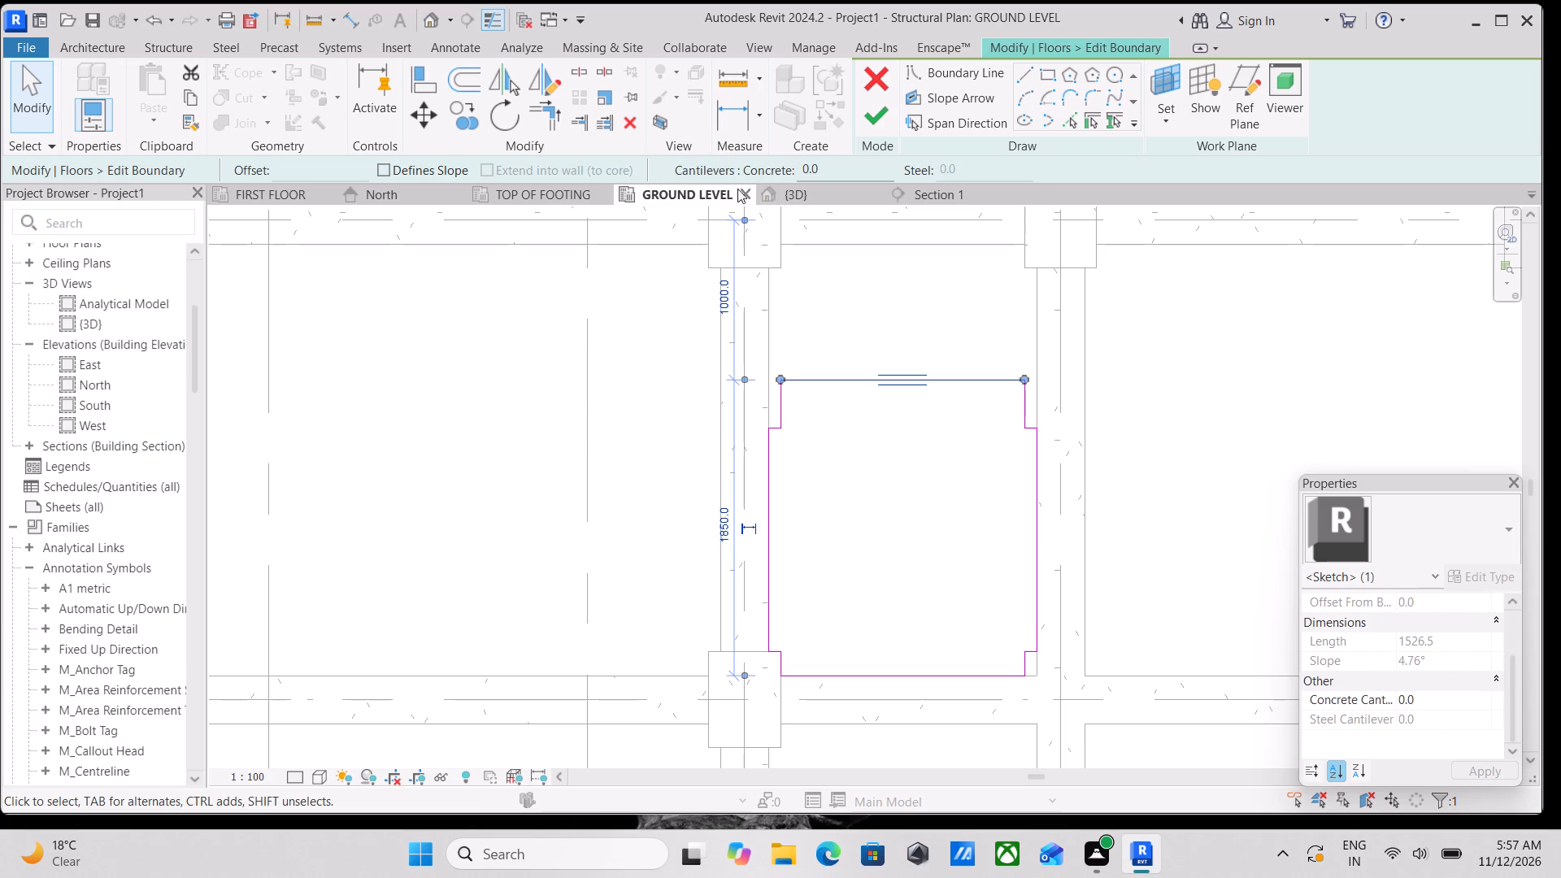
{"action": "left_click", "coordinate": [424, 110]}
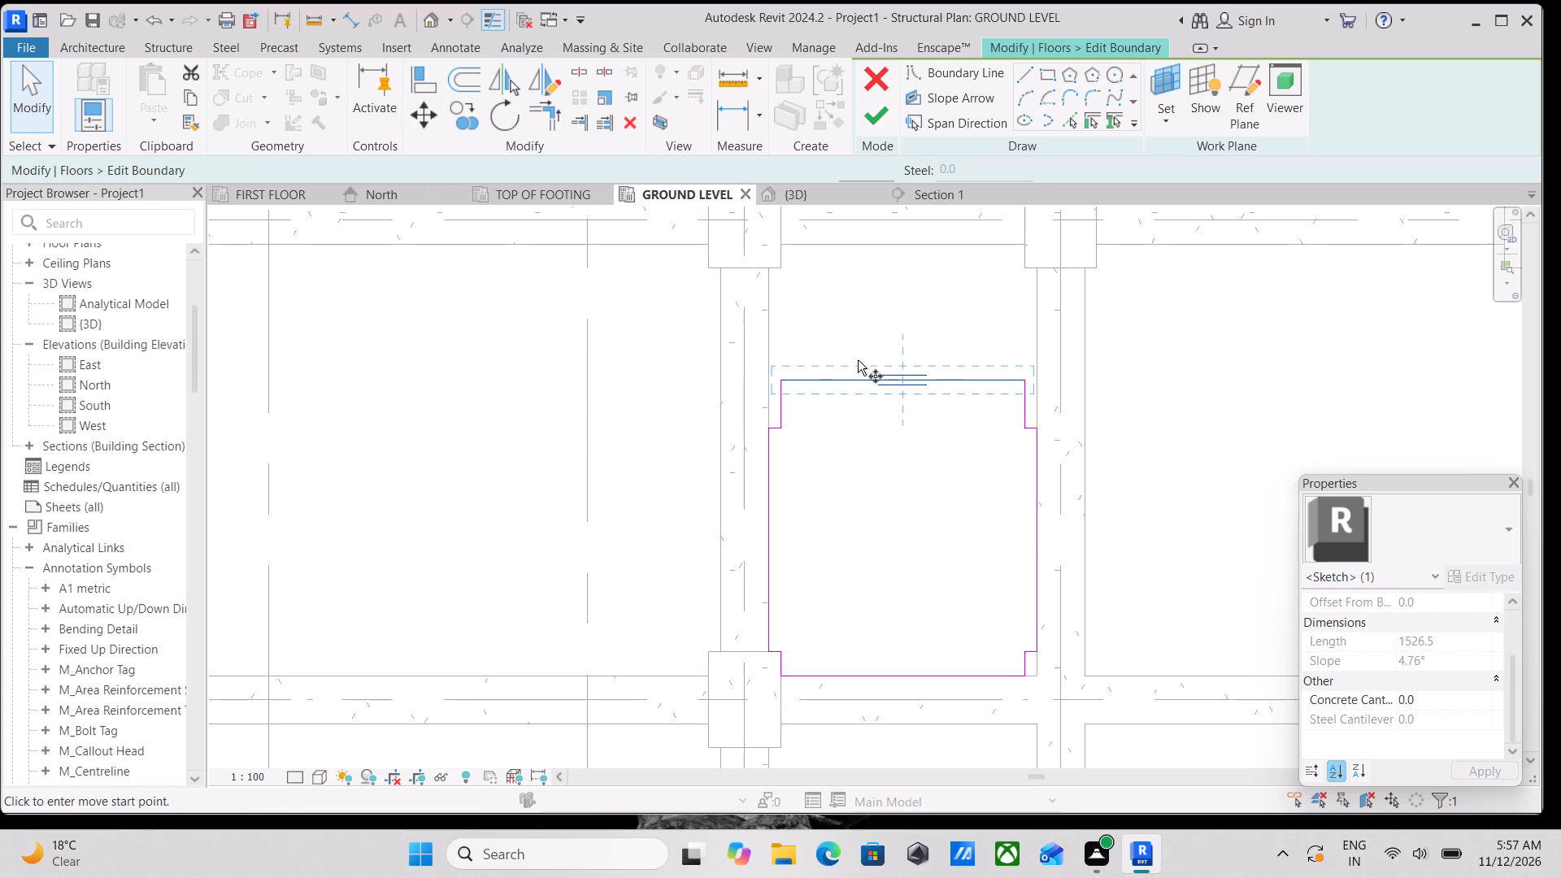
{"action": "left_click", "coordinate": [898, 377]}
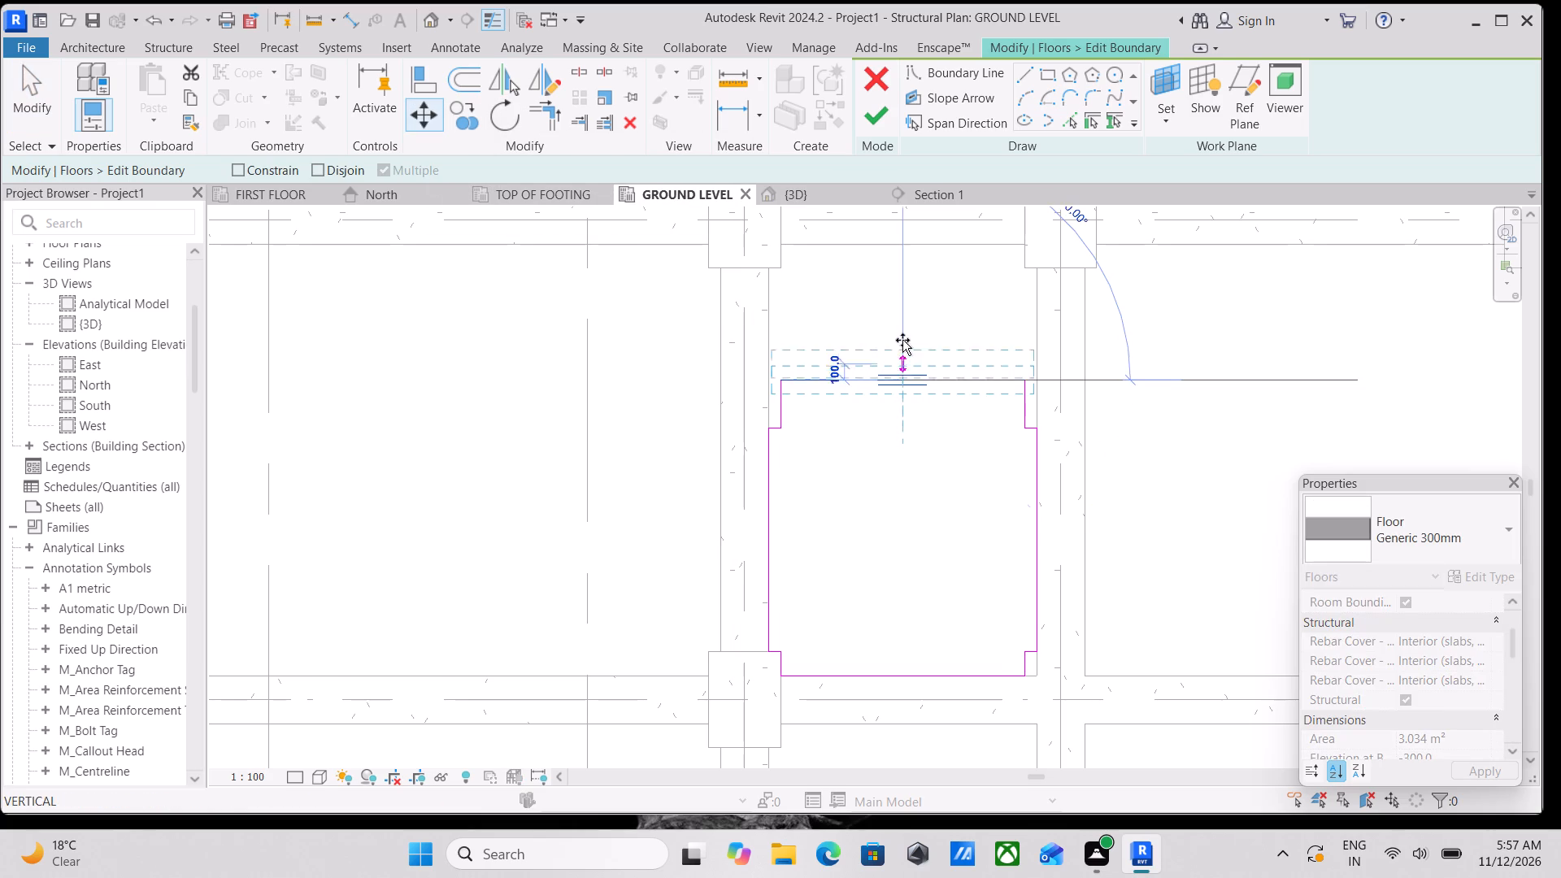
{"action": "left_click", "coordinate": [901, 249]}
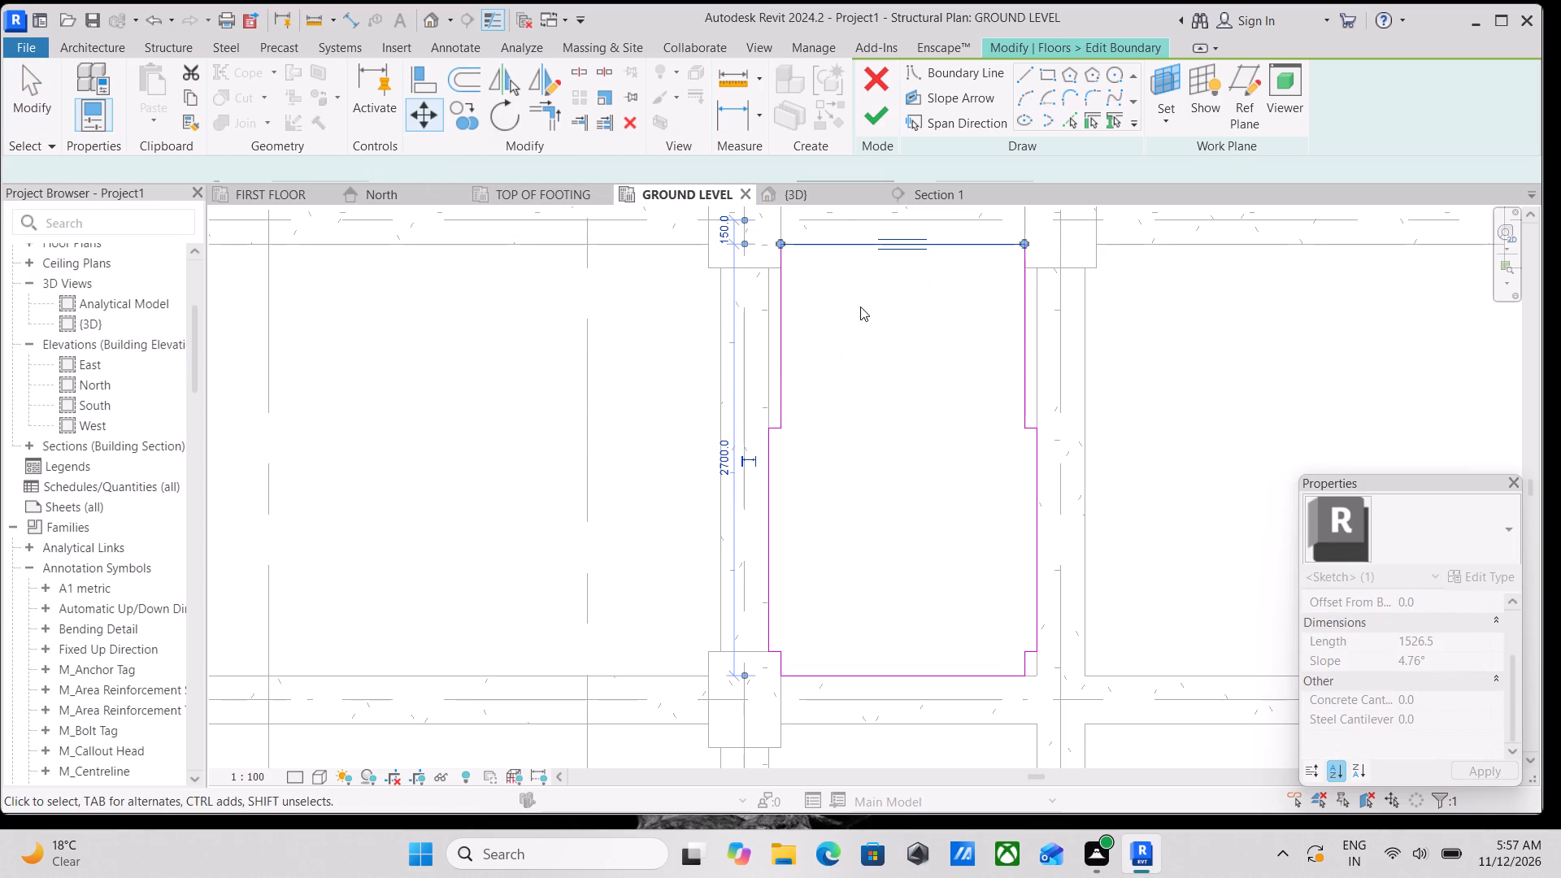
Move the upper-left 75 mm notch line of the boundary 1000 mm up onto the column's lower face.
{"action": "scroll", "coordinate": [786, 443], "scroll_direction": "up", "scroll_amount": 4}
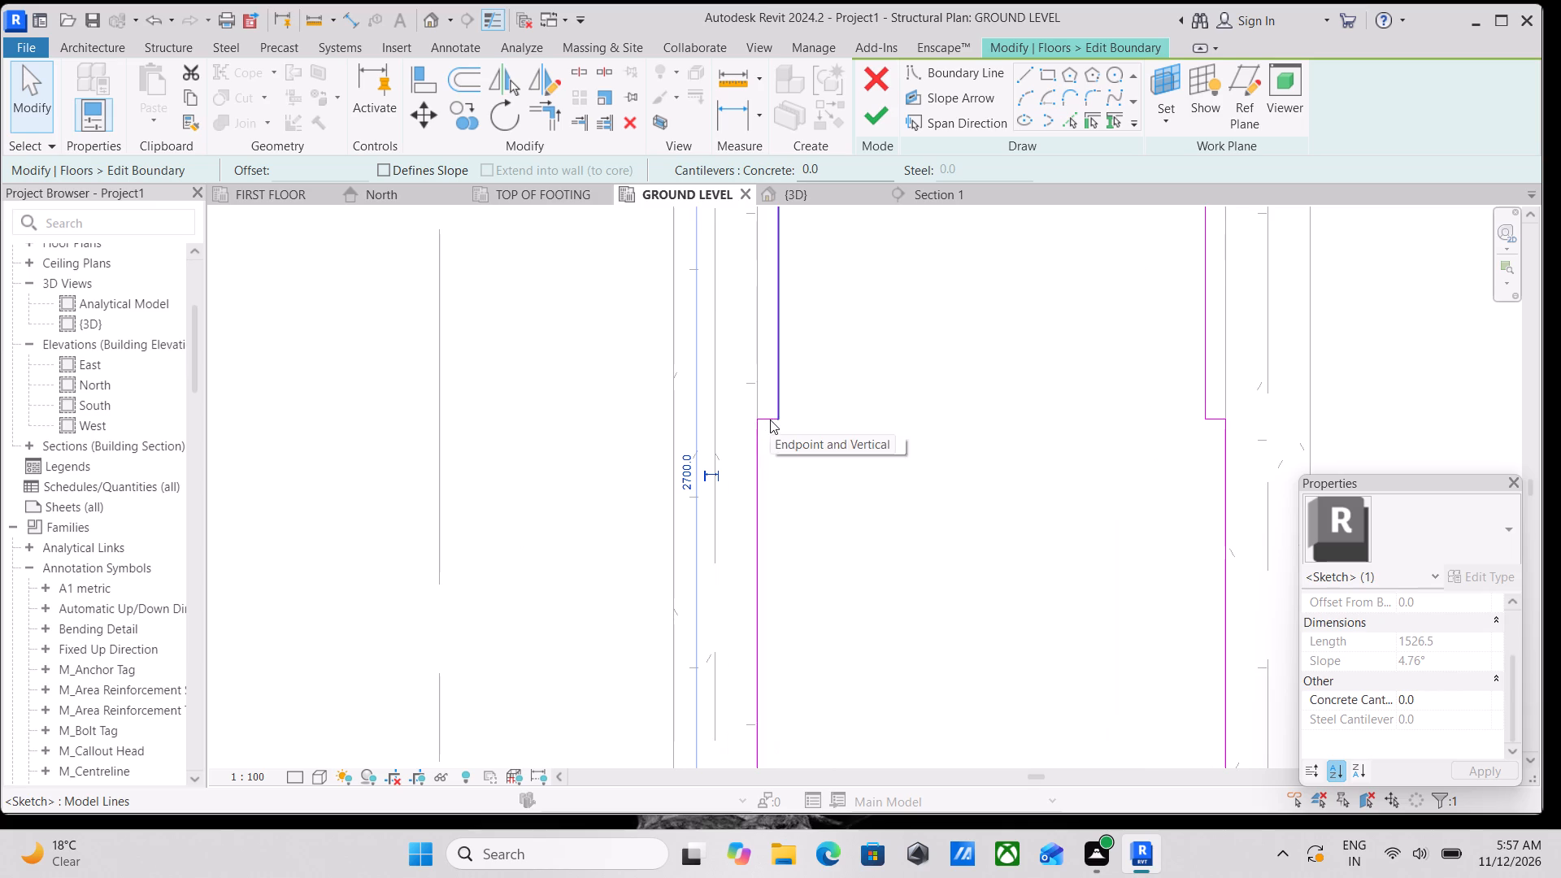
{"action": "left_click", "coordinate": [760, 419]}
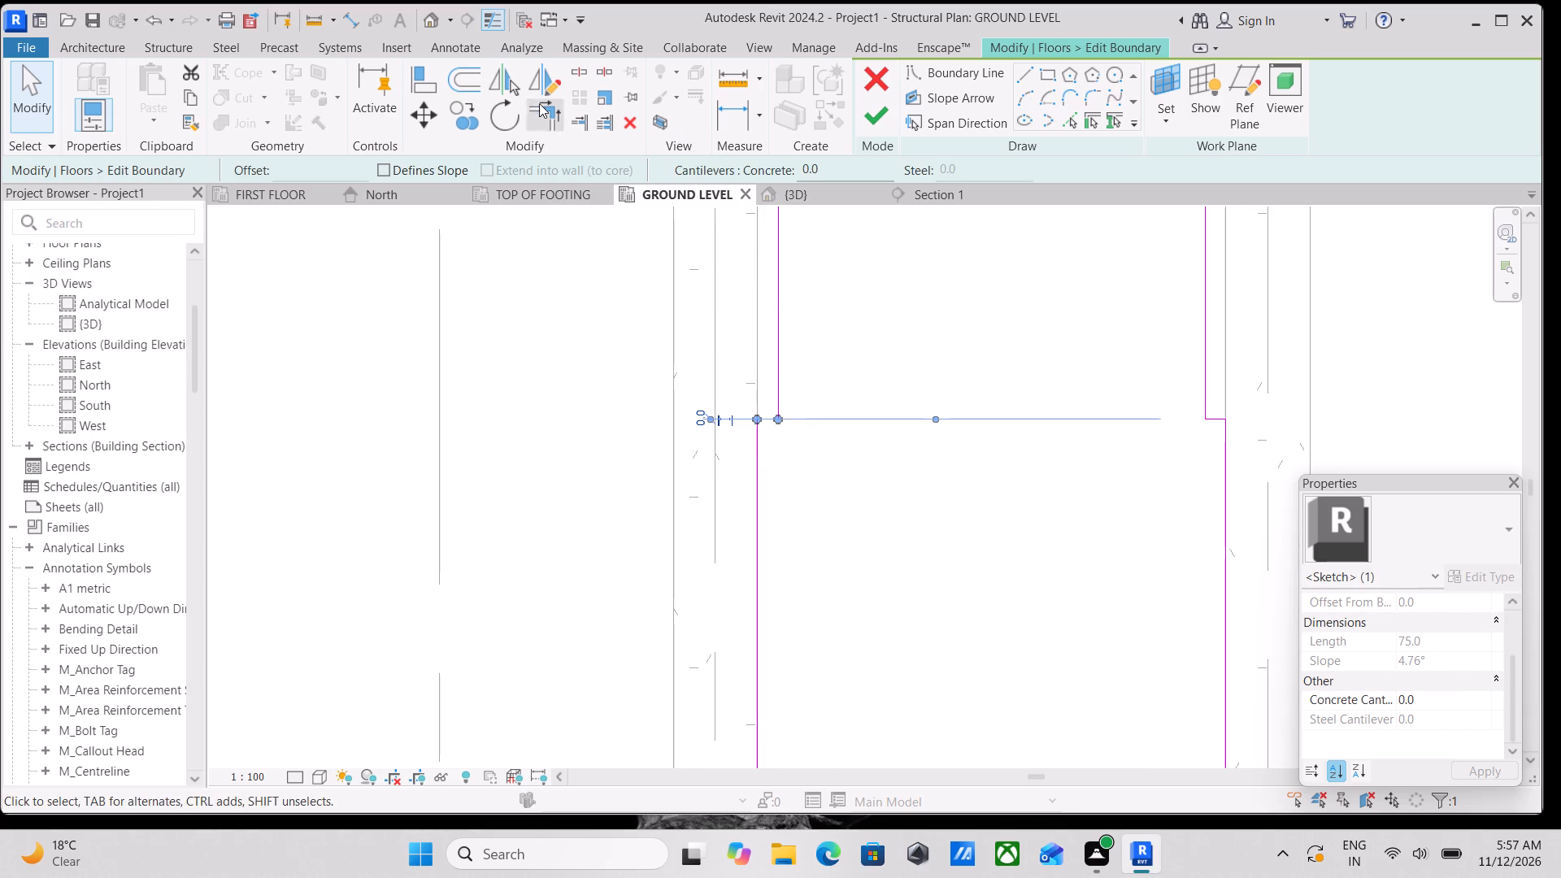
{"action": "left_click", "coordinate": [424, 106]}
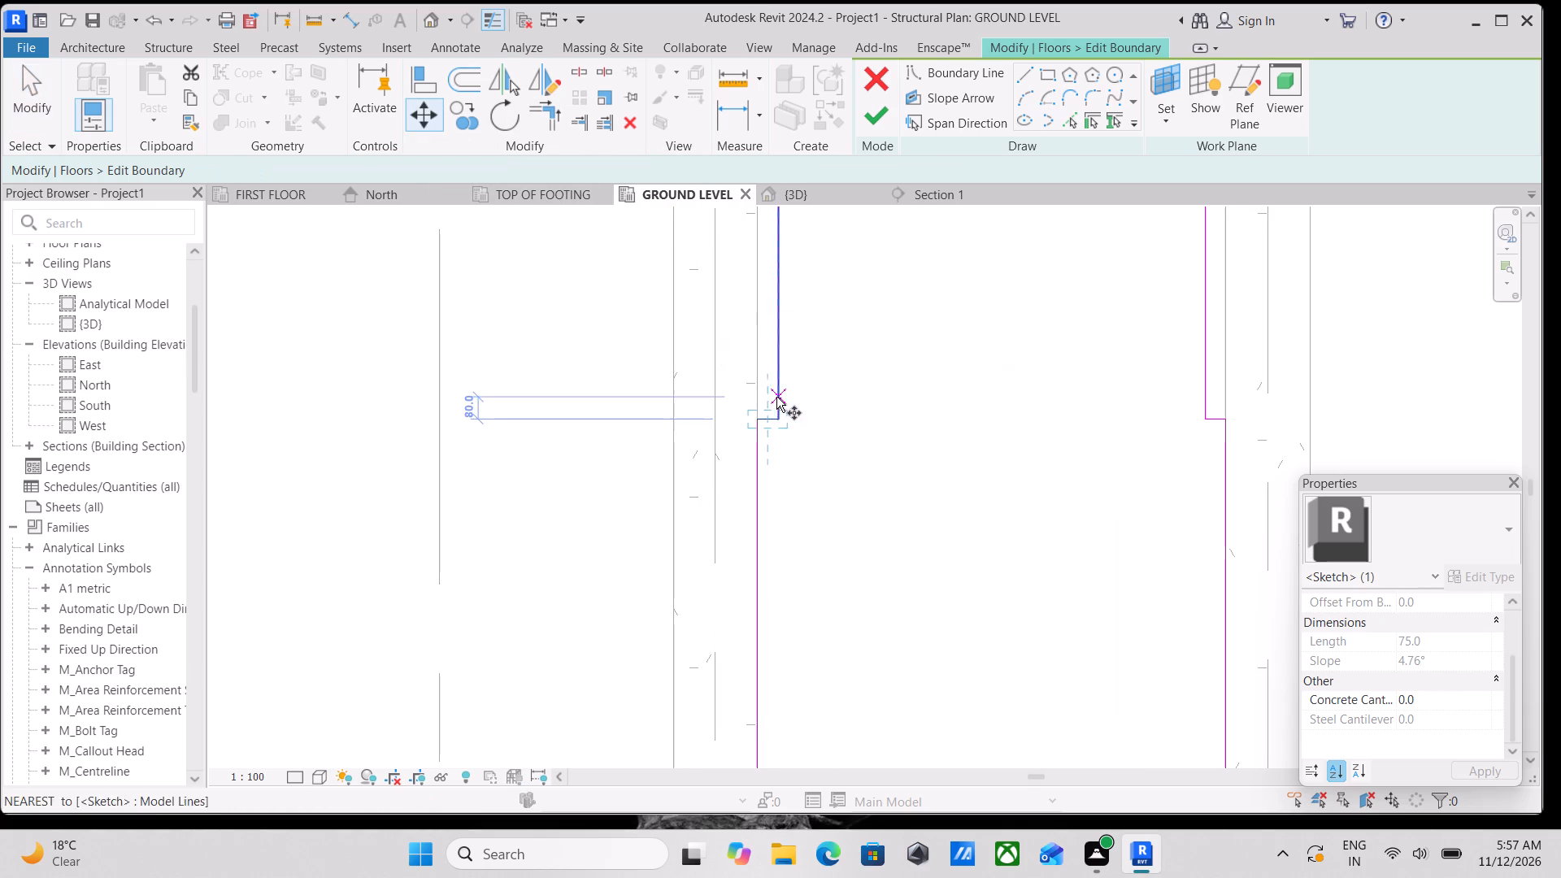
{"action": "scroll", "coordinate": [776, 397], "scroll_direction": "up", "scroll_amount": 2}
{"action": "left_click", "coordinate": [768, 424]}
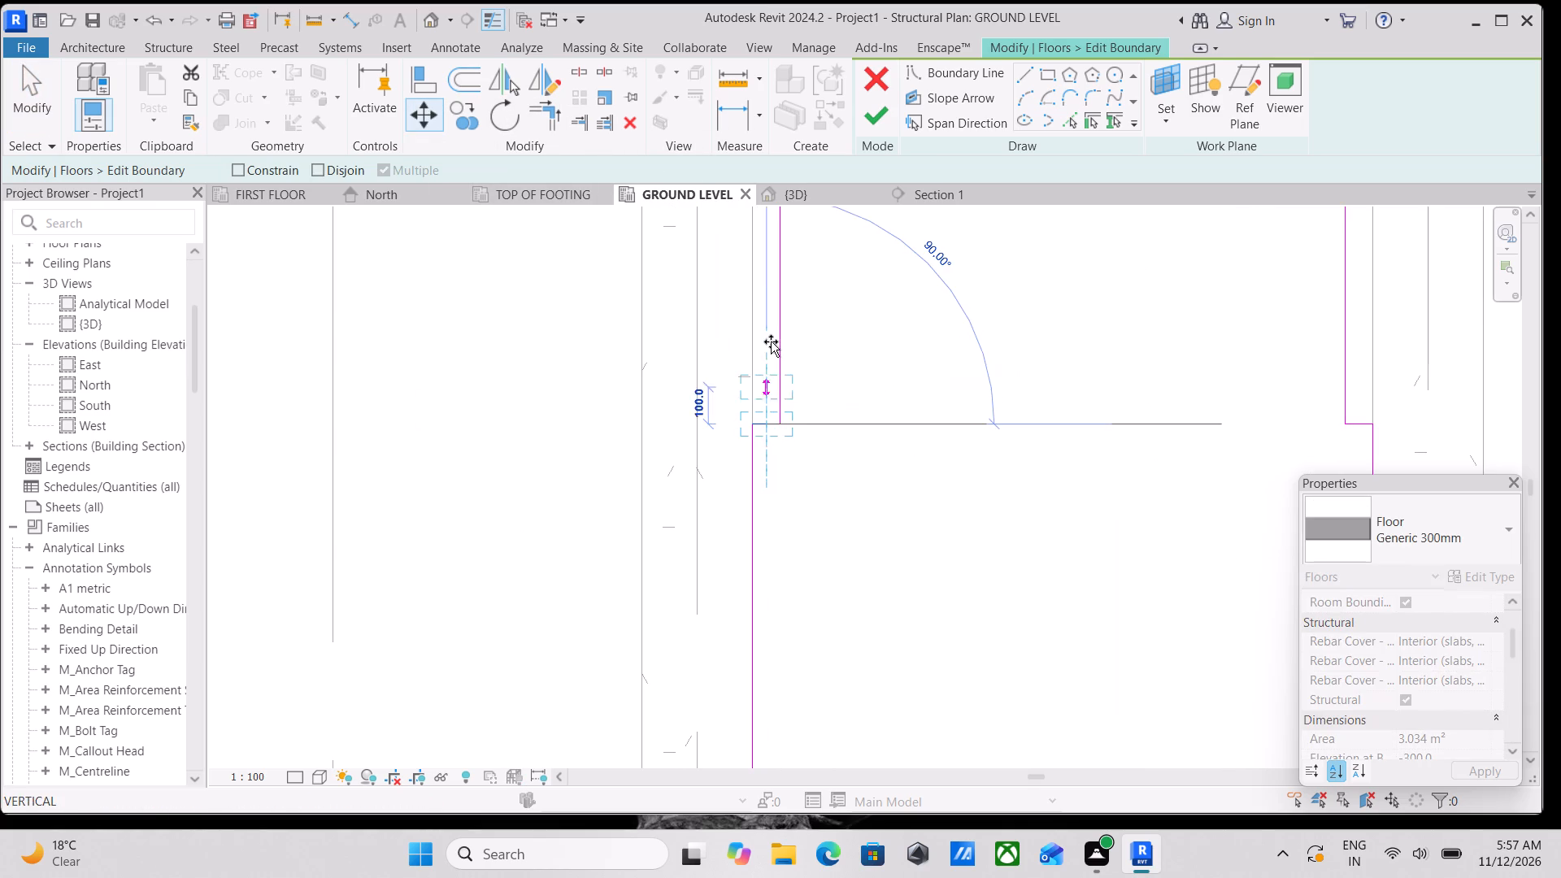
{"action": "middle_click_drag", "start_coordinate": [771, 341], "coordinate": [773, 443]}
{"action": "middle_click_drag", "start_coordinate": [790, 282], "coordinate": [781, 327]}
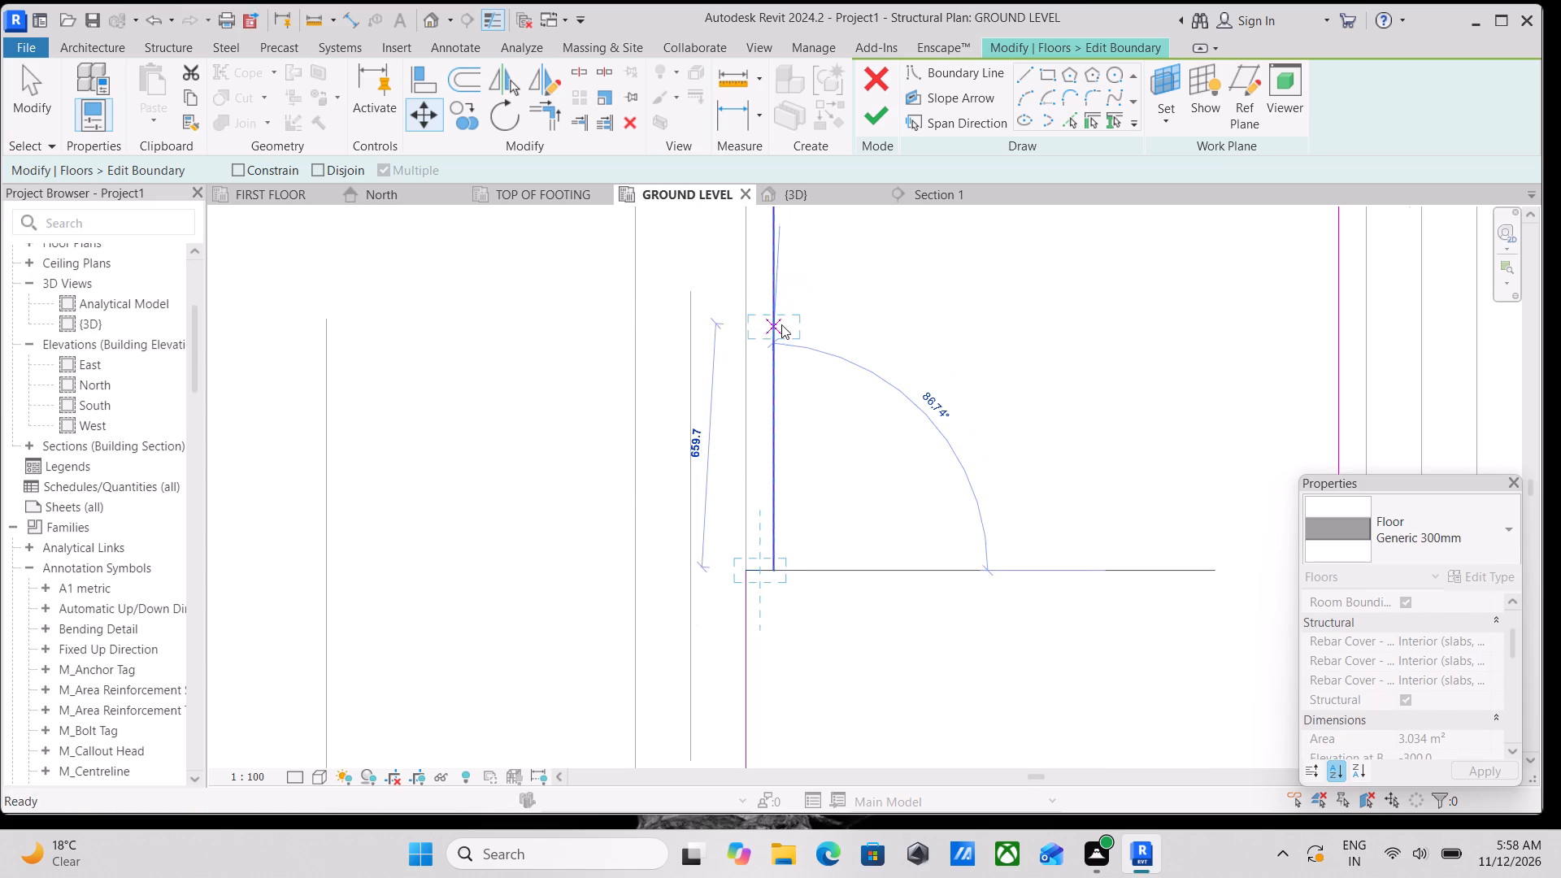
{"action": "middle_click_drag", "start_coordinate": [768, 280], "coordinate": [770, 535]}
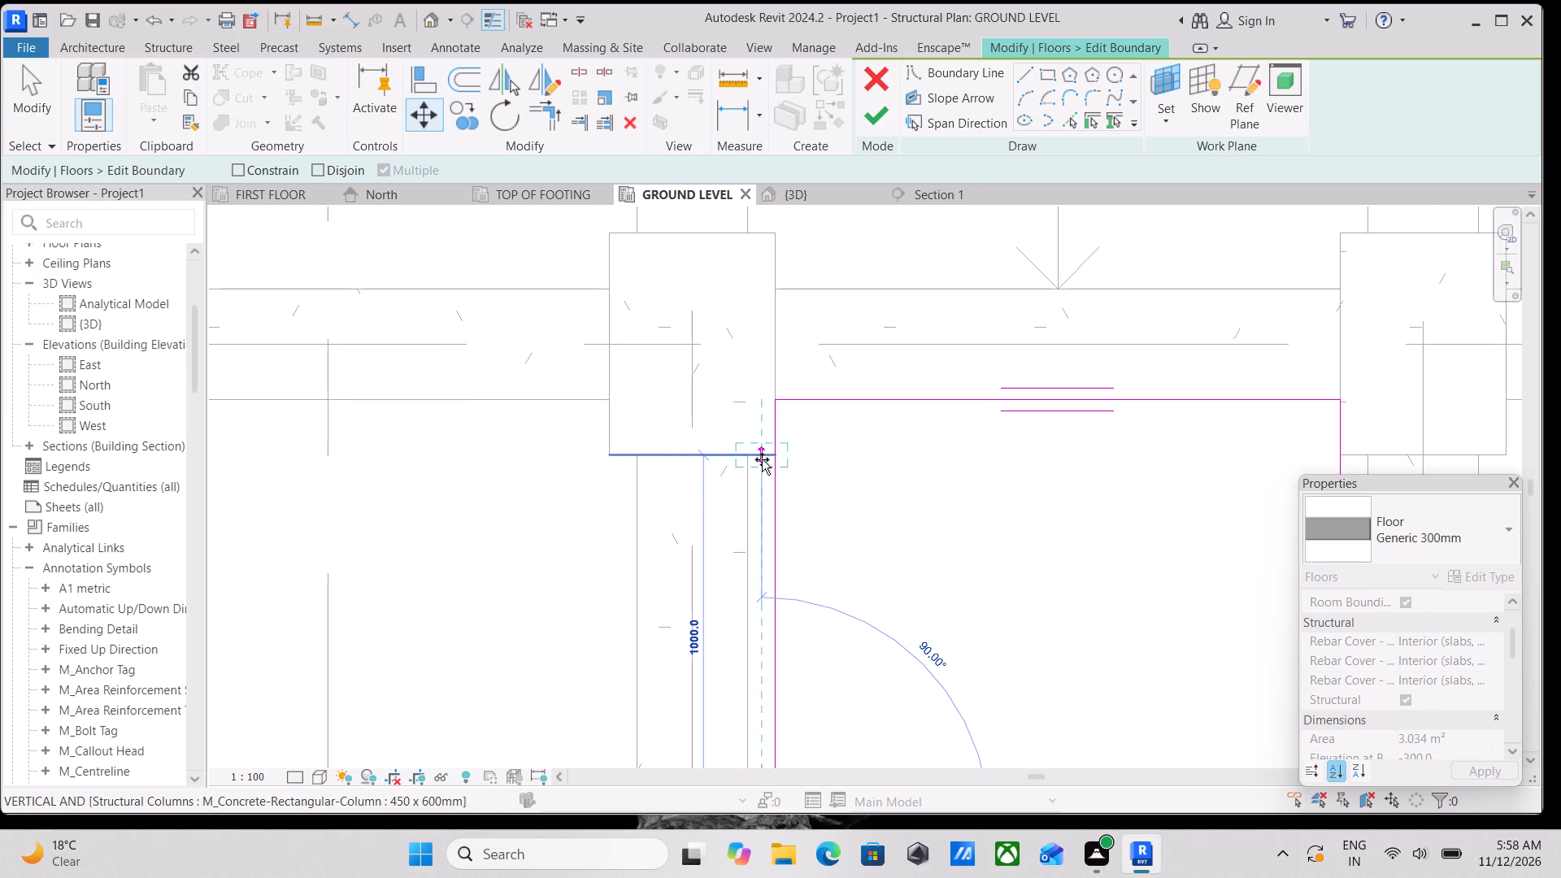
{"action": "left_click", "coordinate": [762, 457]}
Move the upper-right 75 mm notch line up onto that column's lower face, 150 mm below the floor's upper edge.
{"action": "scroll", "coordinate": [817, 459], "scroll_direction": "down", "scroll_amount": 3}
{"action": "middle_click_drag", "start_coordinate": [817, 459], "coordinate": [609, 327]}
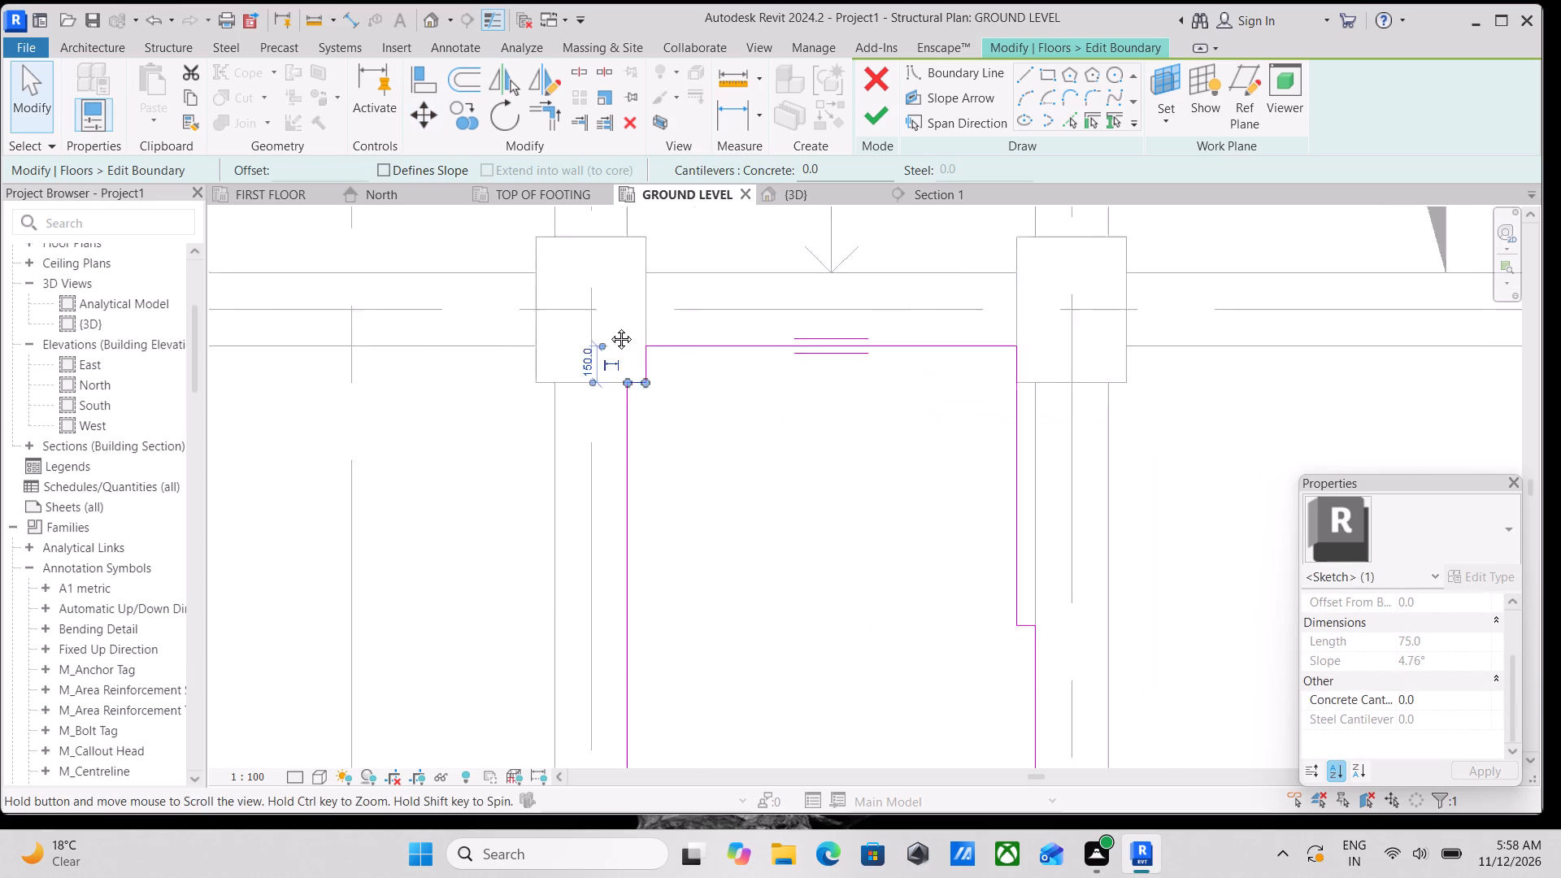
{"action": "middle_click_drag", "start_coordinate": [609, 327], "coordinate": [603, 311]}
{"action": "middle_click_drag", "start_coordinate": [856, 463], "coordinate": [845, 260]}
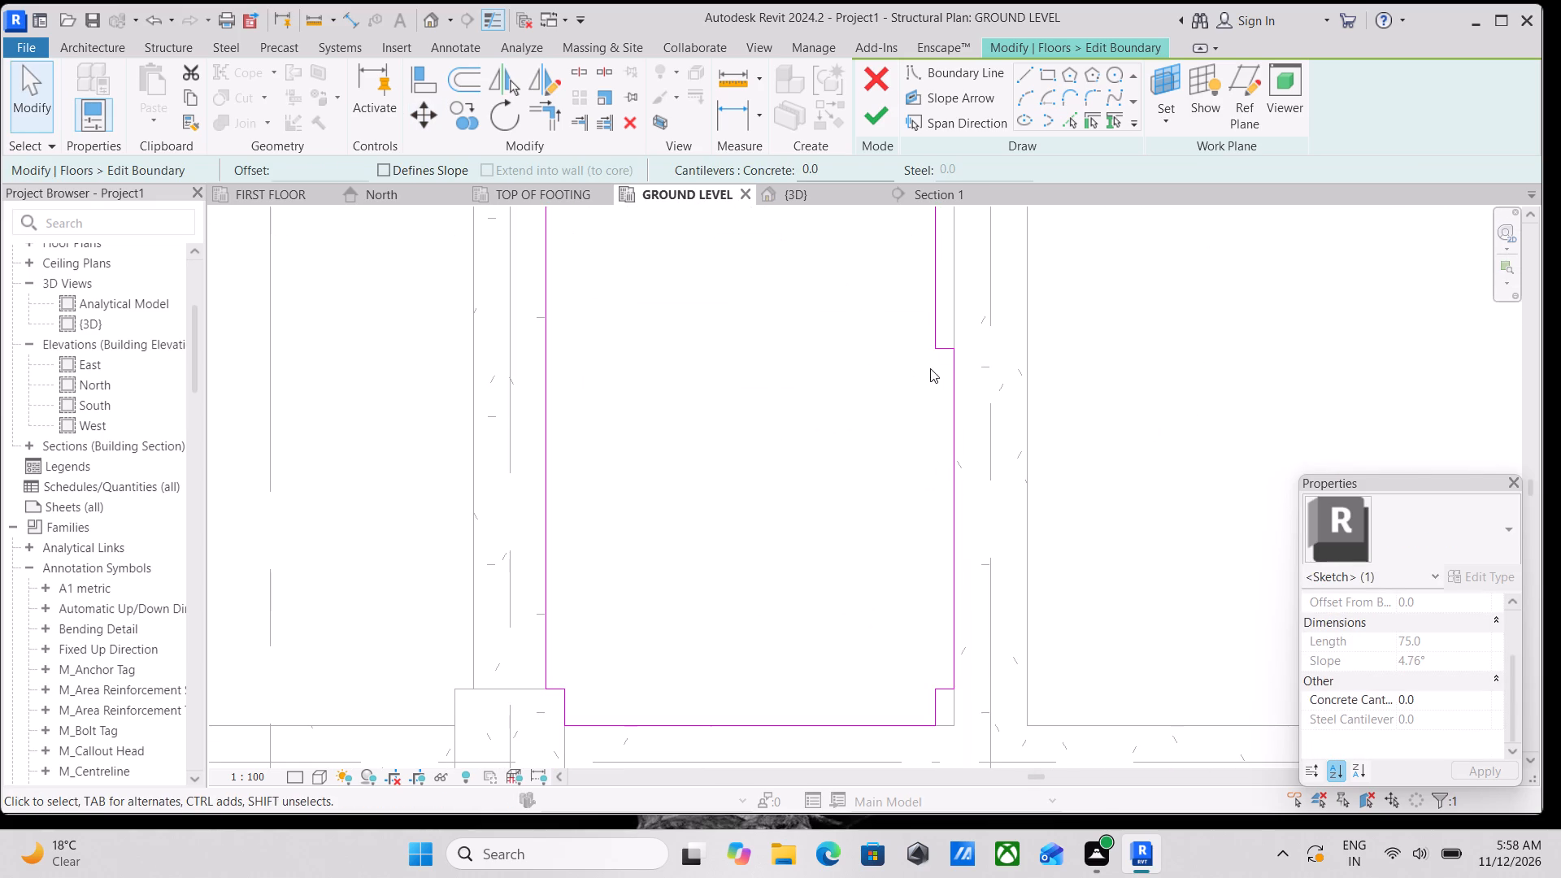
{"action": "left_click", "coordinate": [939, 353]}
{"action": "middle_click_drag", "start_coordinate": [802, 343], "coordinate": [798, 413]}
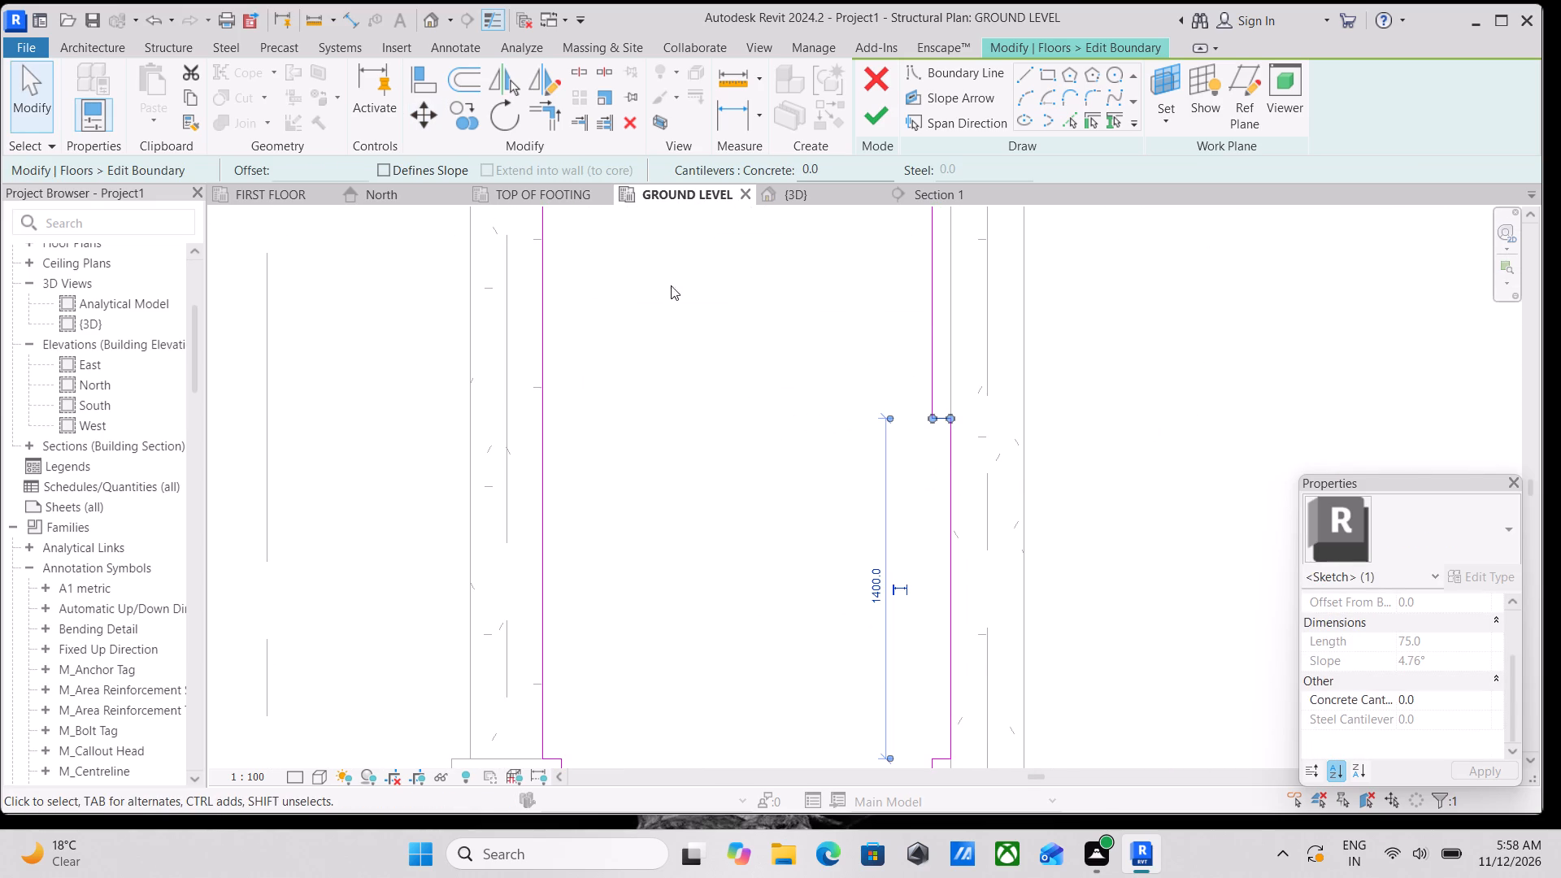
{"action": "left_click", "coordinate": [412, 102]}
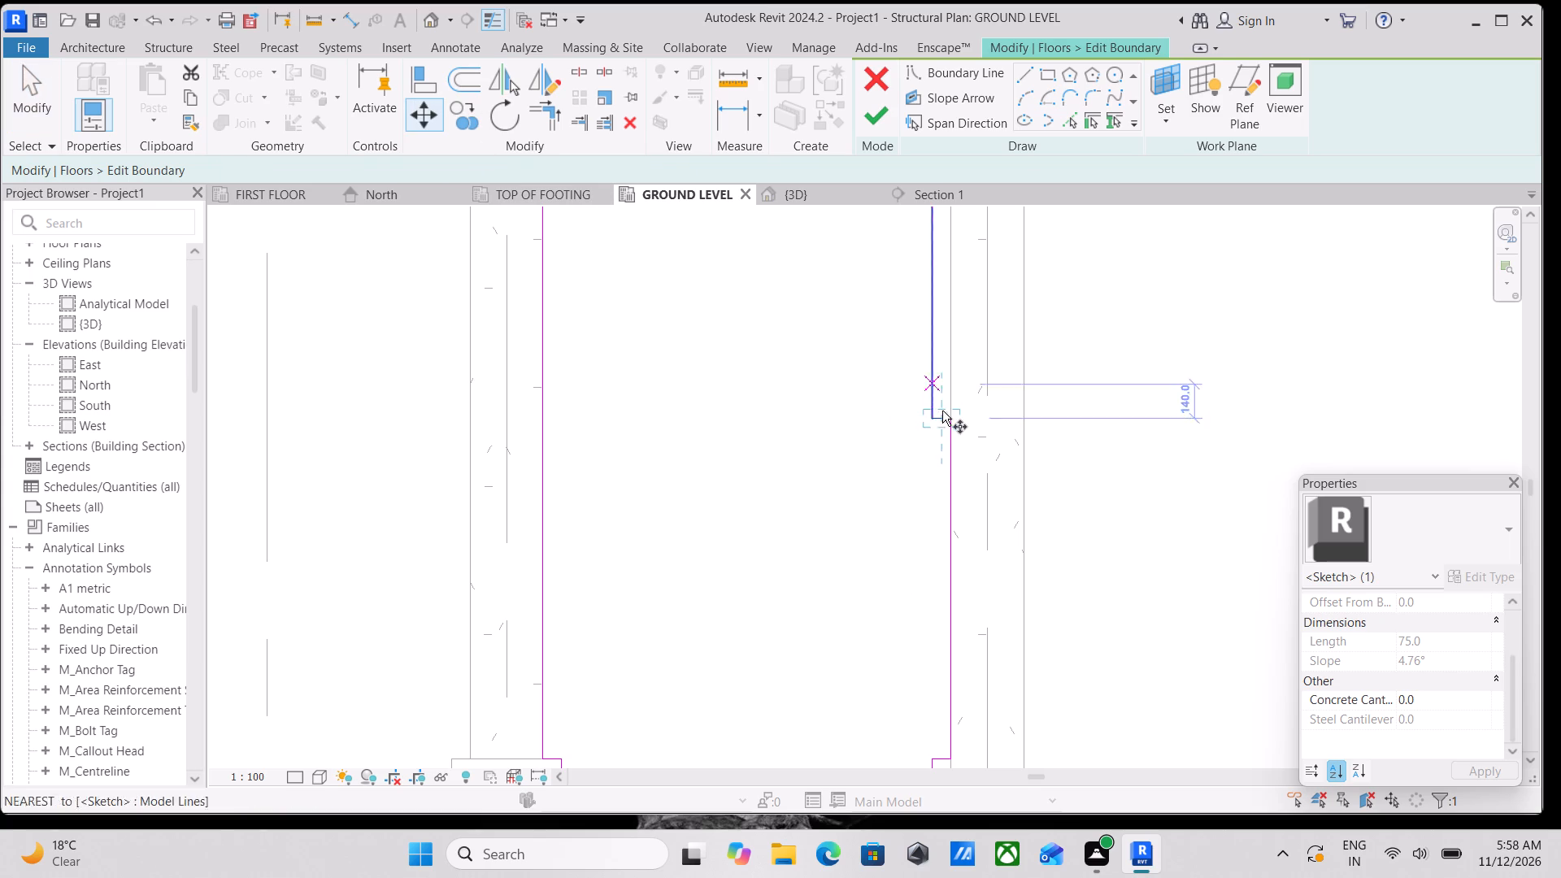
{"action": "scroll", "coordinate": [942, 411], "scroll_direction": "up", "scroll_amount": 3}
{"action": "left_click", "coordinate": [943, 421]}
{"action": "middle_click_drag", "start_coordinate": [944, 378], "coordinate": [938, 524]}
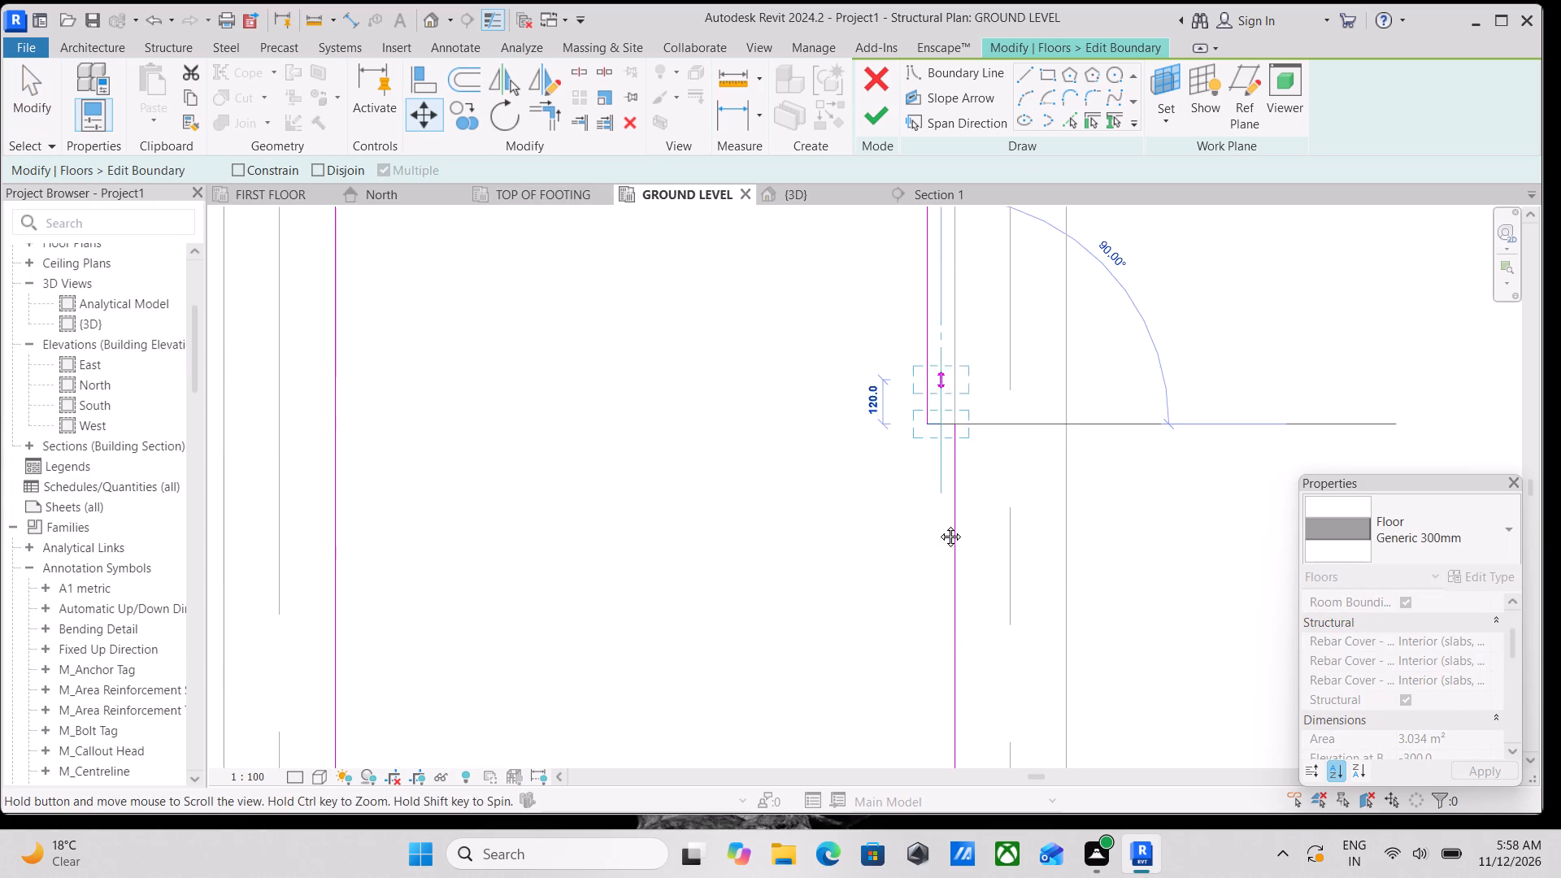
{"action": "middle_click_drag", "start_coordinate": [938, 524], "coordinate": [944, 597]}
{"action": "middle_click_drag", "start_coordinate": [945, 375], "coordinate": [952, 480]}
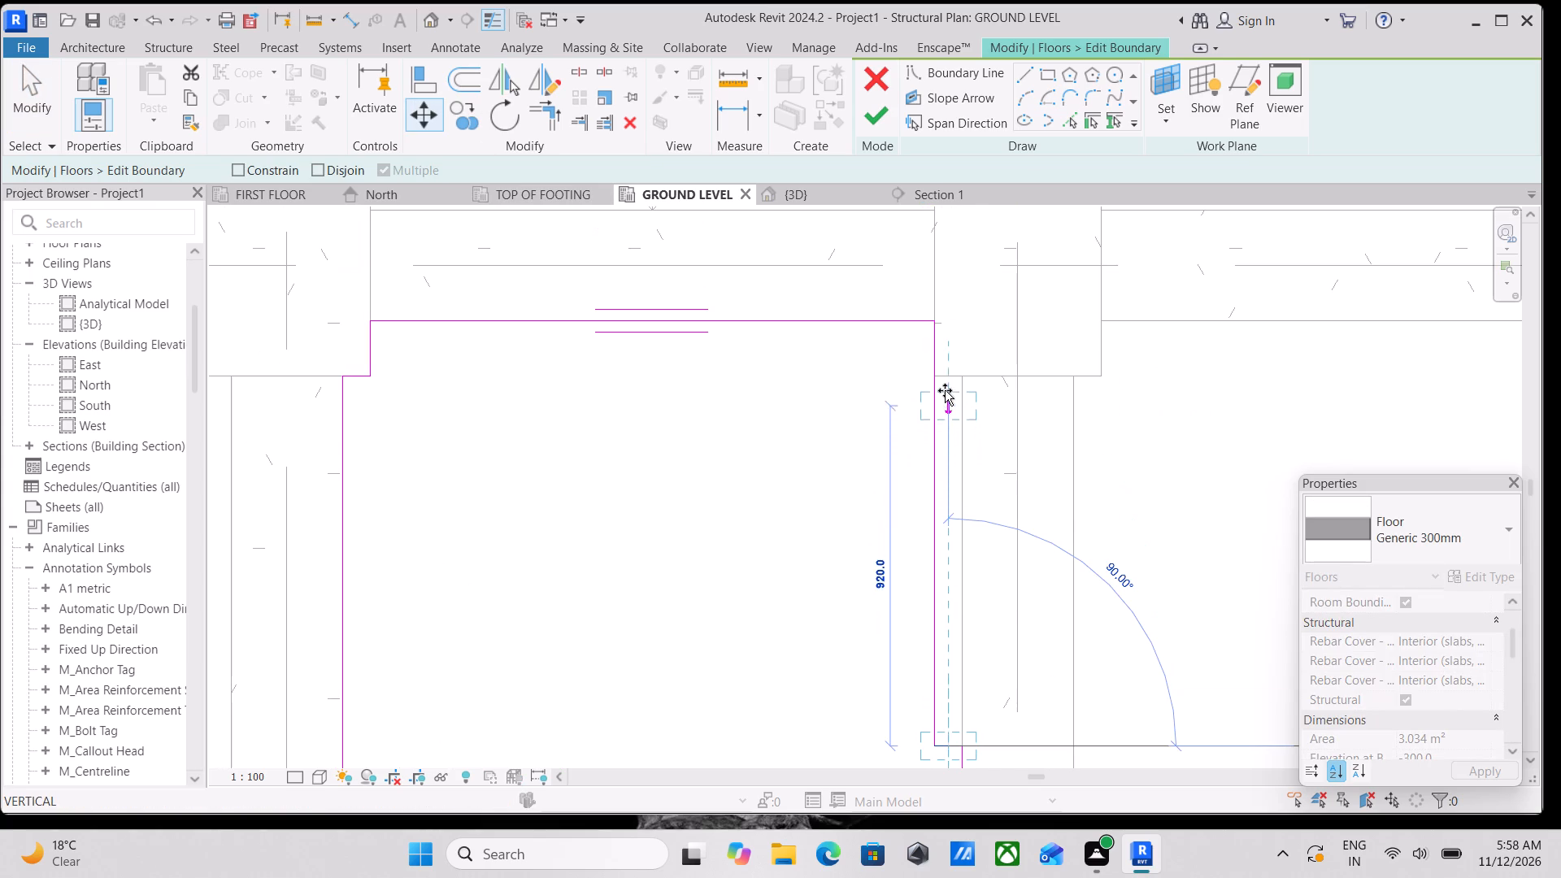
{"action": "scroll", "coordinate": [943, 378], "scroll_direction": "up", "scroll_amount": 3}
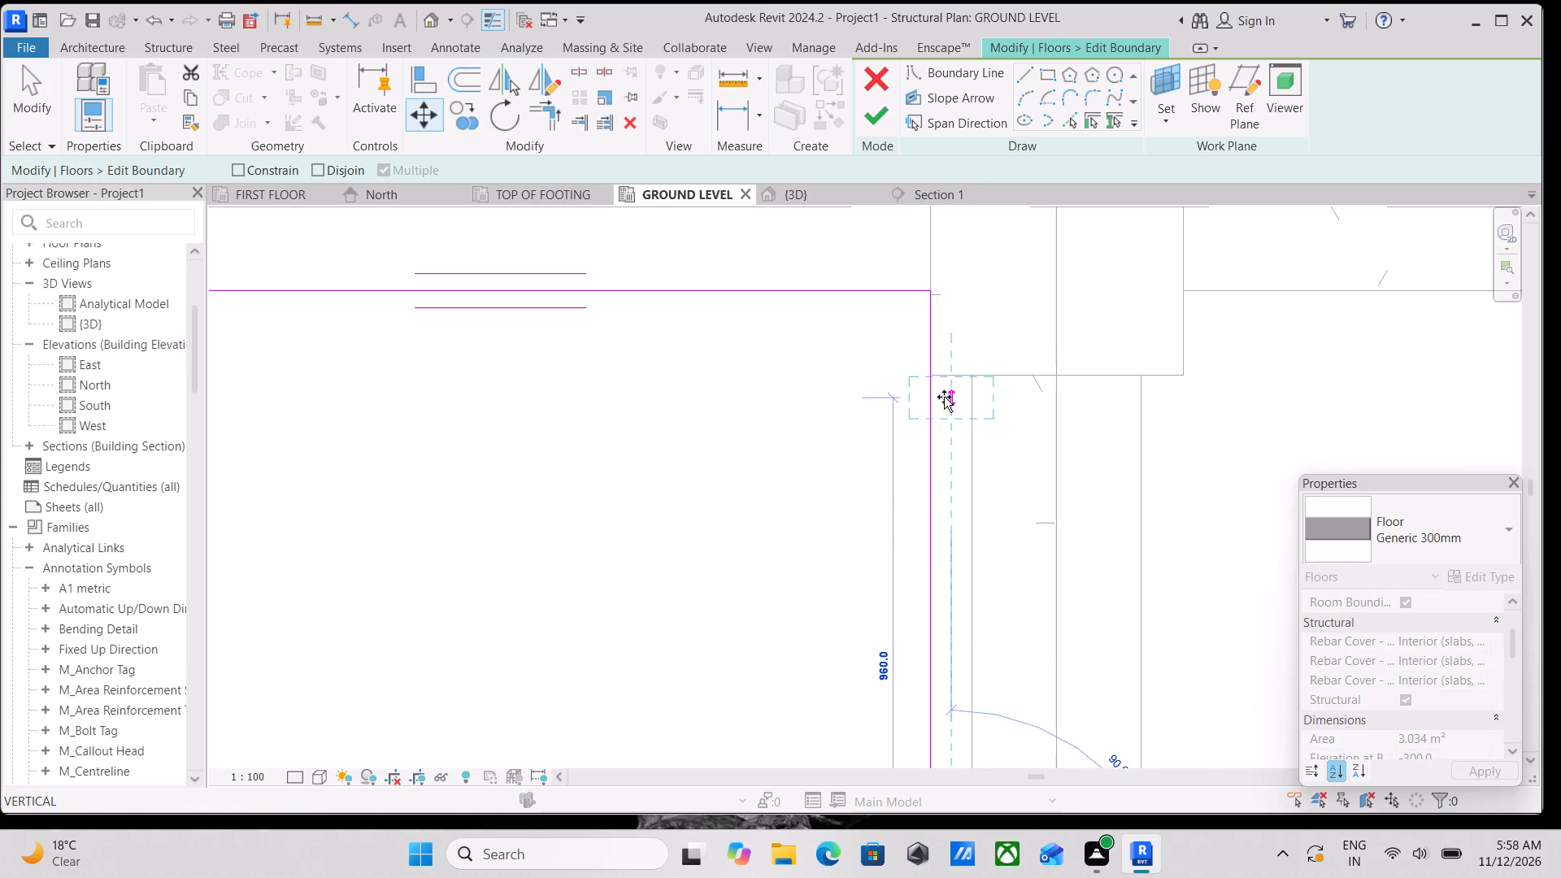
{"action": "left_click", "coordinate": [952, 373]}
{"action": "scroll", "coordinate": [952, 373], "scroll_direction": "down", "scroll_amount": 3}
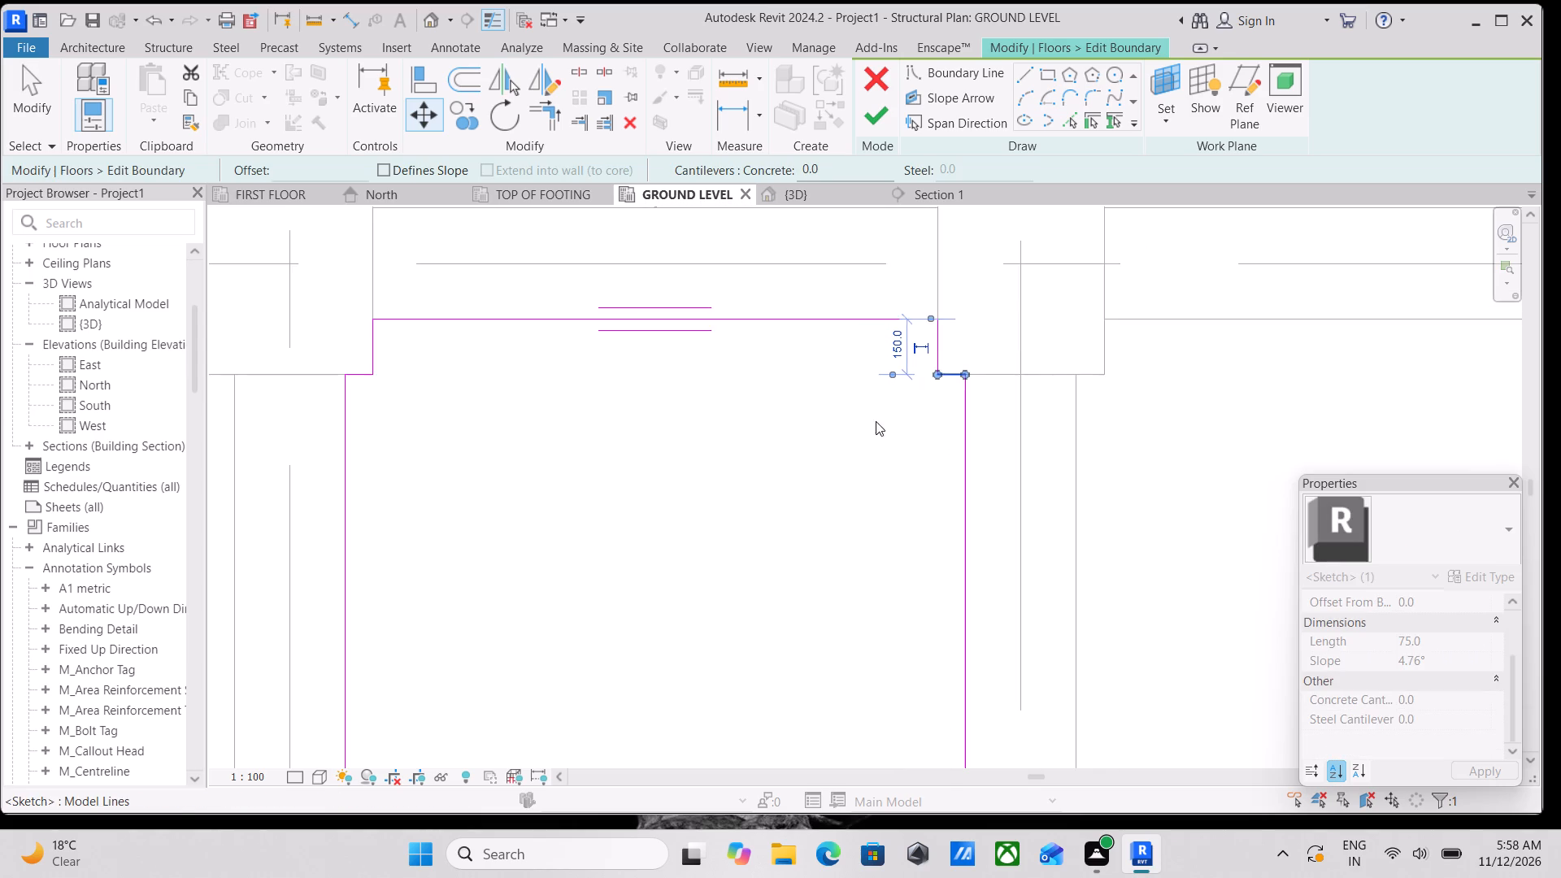
Examine how the edited floor boundary meets the columns and beams at its upper and lower corners between grids B and C.
{"action": "scroll", "coordinate": [874, 421], "scroll_direction": "down", "scroll_amount": 1}
{"action": "middle_click_drag", "start_coordinate": [874, 421], "coordinate": [885, 413]}
{"action": "key", "text": "Escape"}
{"action": "scroll", "coordinate": [862, 401], "scroll_direction": "down", "scroll_amount": 3}
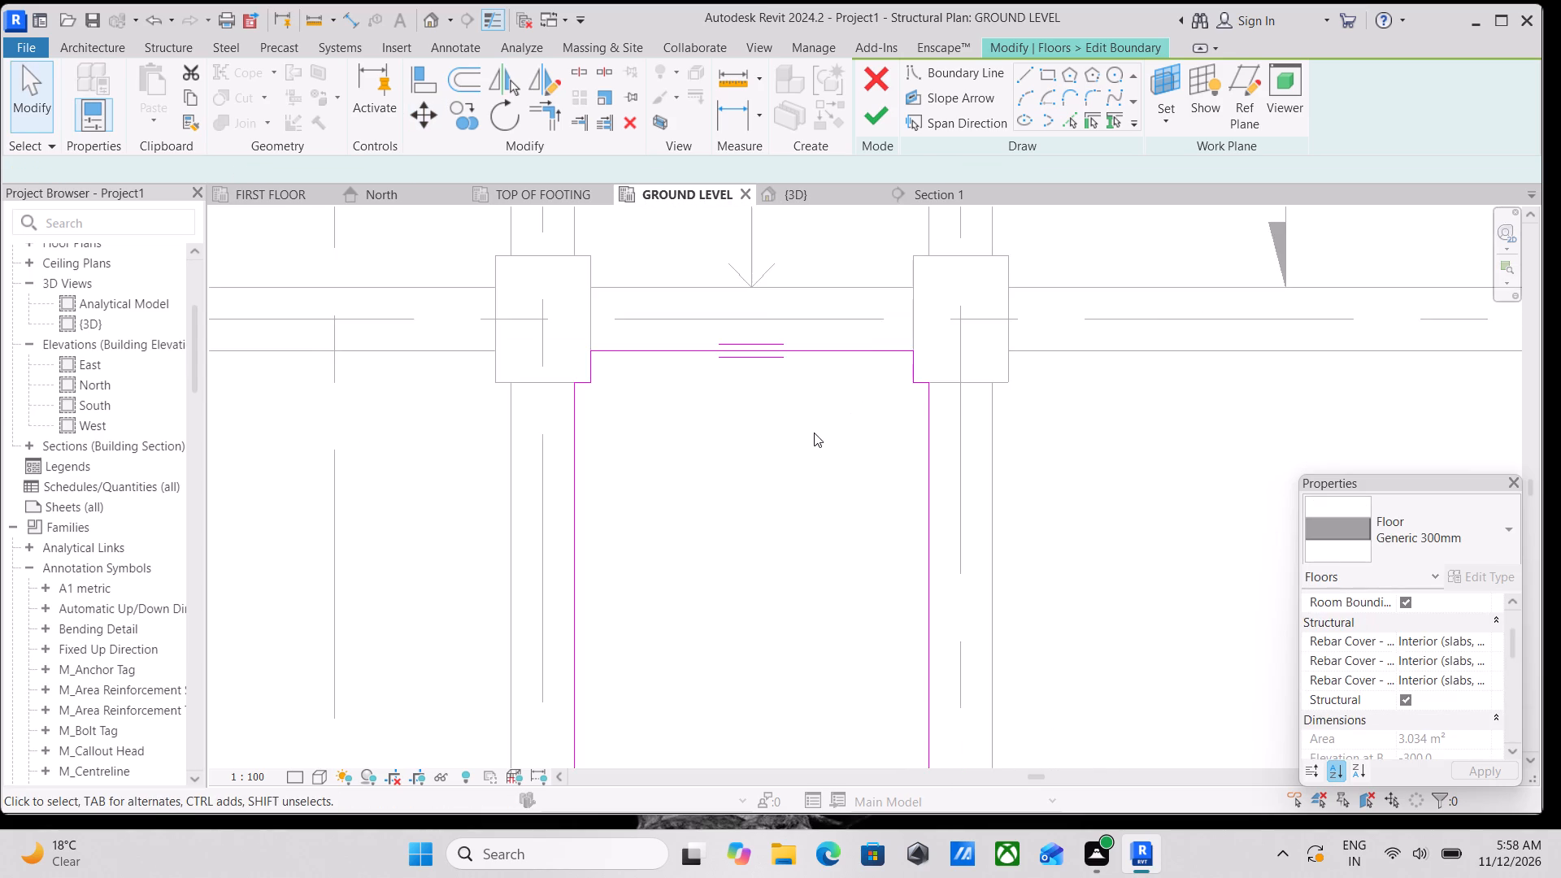
{"action": "scroll", "coordinate": [808, 437], "scroll_direction": "down", "scroll_amount": 2}
{"action": "middle_click_drag", "start_coordinate": [803, 444], "coordinate": [899, 302]}
{"action": "middle_click_drag", "start_coordinate": [855, 514], "coordinate": [894, 459]}
{"action": "scroll", "coordinate": [1015, 577], "scroll_direction": "up", "scroll_amount": 1}
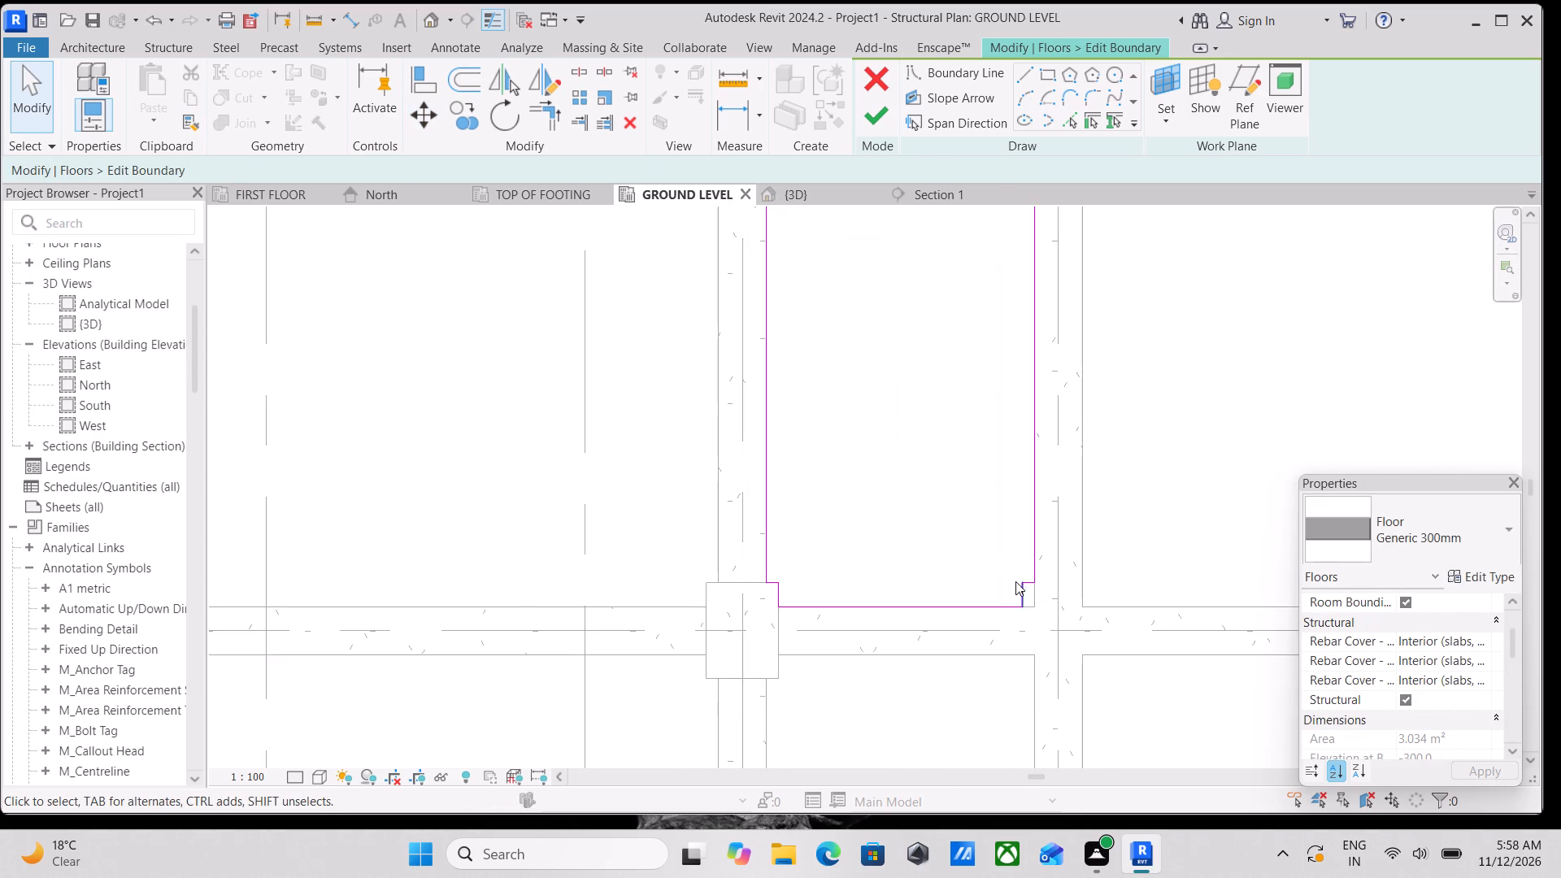
{"action": "scroll", "coordinate": [1015, 581], "scroll_direction": "up", "scroll_amount": 6}
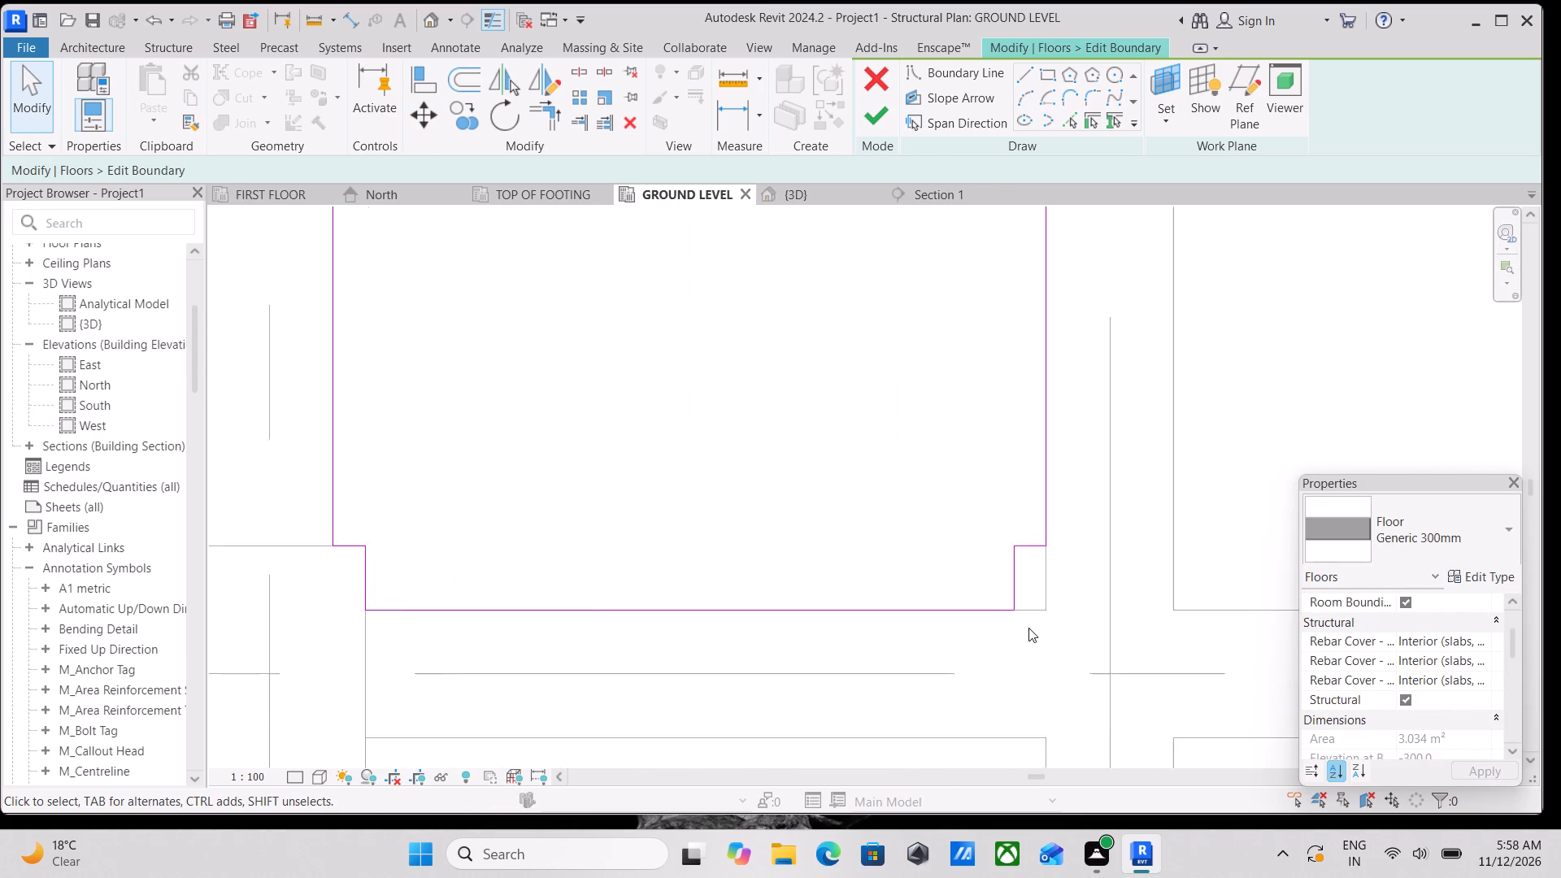
{"action": "scroll", "coordinate": [1028, 628], "scroll_direction": "up", "scroll_amount": 6}
{"action": "scroll", "coordinate": [1031, 579], "scroll_direction": "down", "scroll_amount": 12}
{"action": "scroll", "coordinate": [891, 579], "scroll_direction": "down", "scroll_amount": 2}
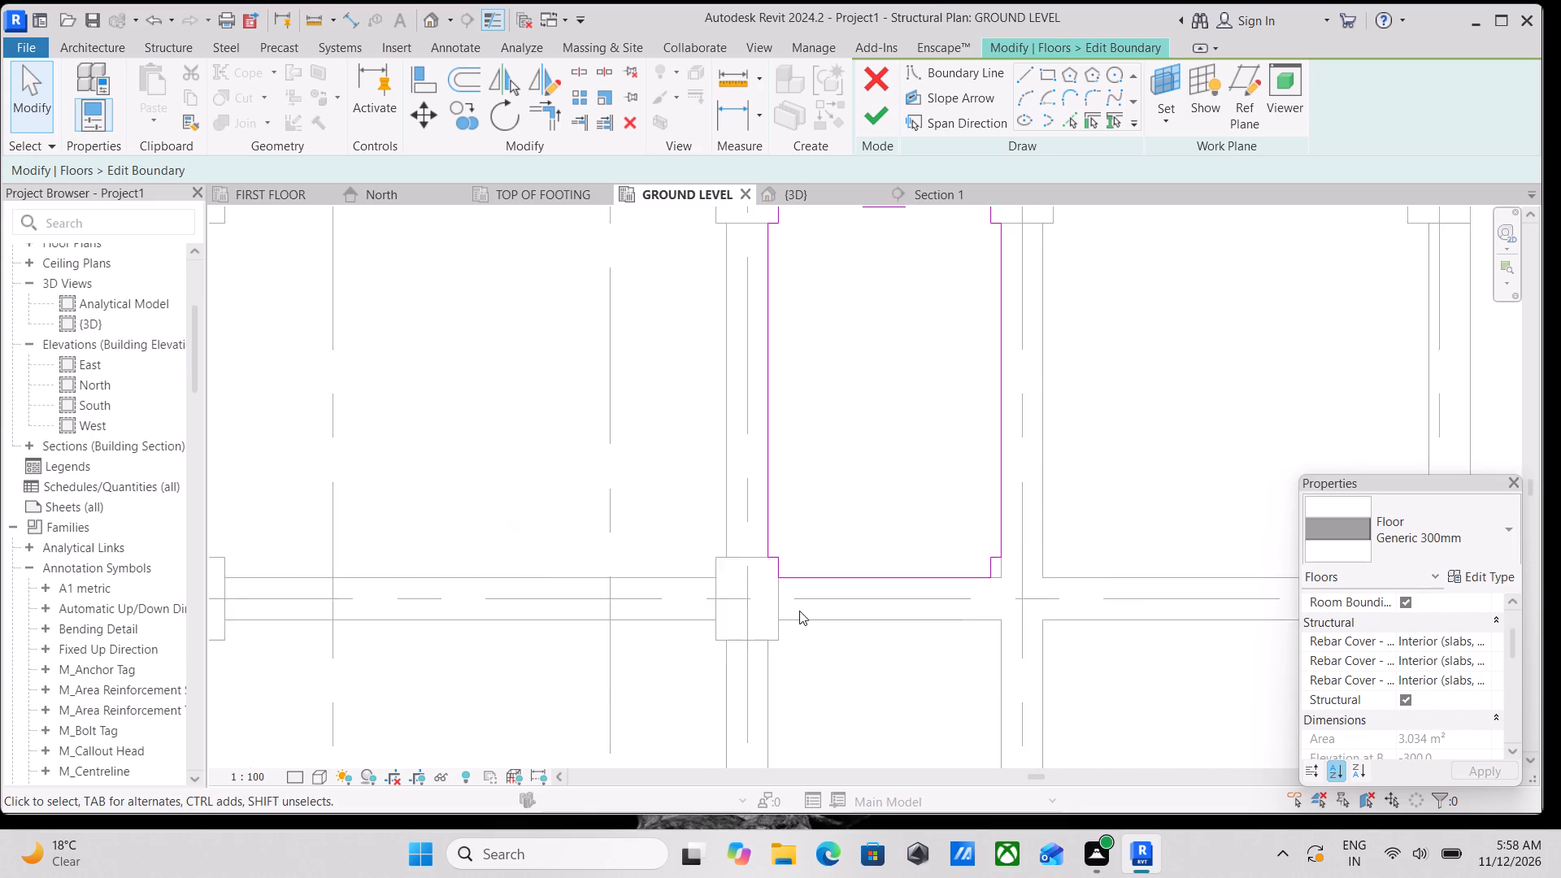
{"action": "scroll", "coordinate": [799, 611], "scroll_direction": "up", "scroll_amount": 3}
{"action": "scroll", "coordinate": [1059, 573], "scroll_direction": "up", "scroll_amount": 4}
{"action": "scroll", "coordinate": [1109, 521], "scroll_direction": "up", "scroll_amount": 4}
{"action": "scroll", "coordinate": [1188, 540], "scroll_direction": "up", "scroll_amount": 8}
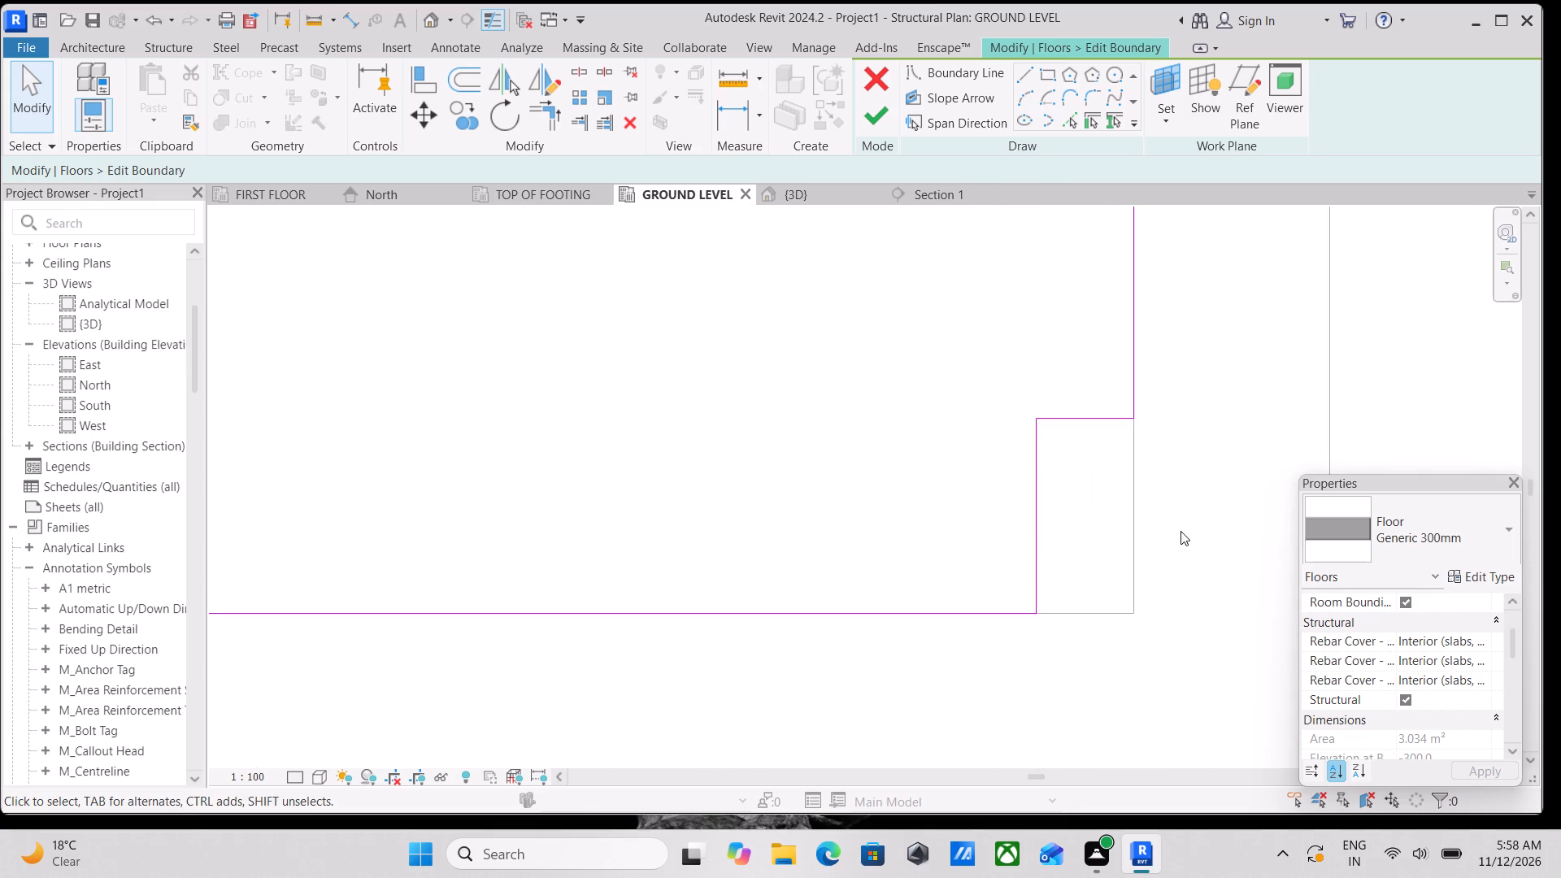
{"action": "scroll", "coordinate": [1181, 531], "scroll_direction": "up", "scroll_amount": 1}
{"action": "scroll", "coordinate": [1105, 504], "scroll_direction": "up", "scroll_amount": 4}
{"action": "scroll", "coordinate": [1098, 459], "scroll_direction": "down", "scroll_amount": 14}
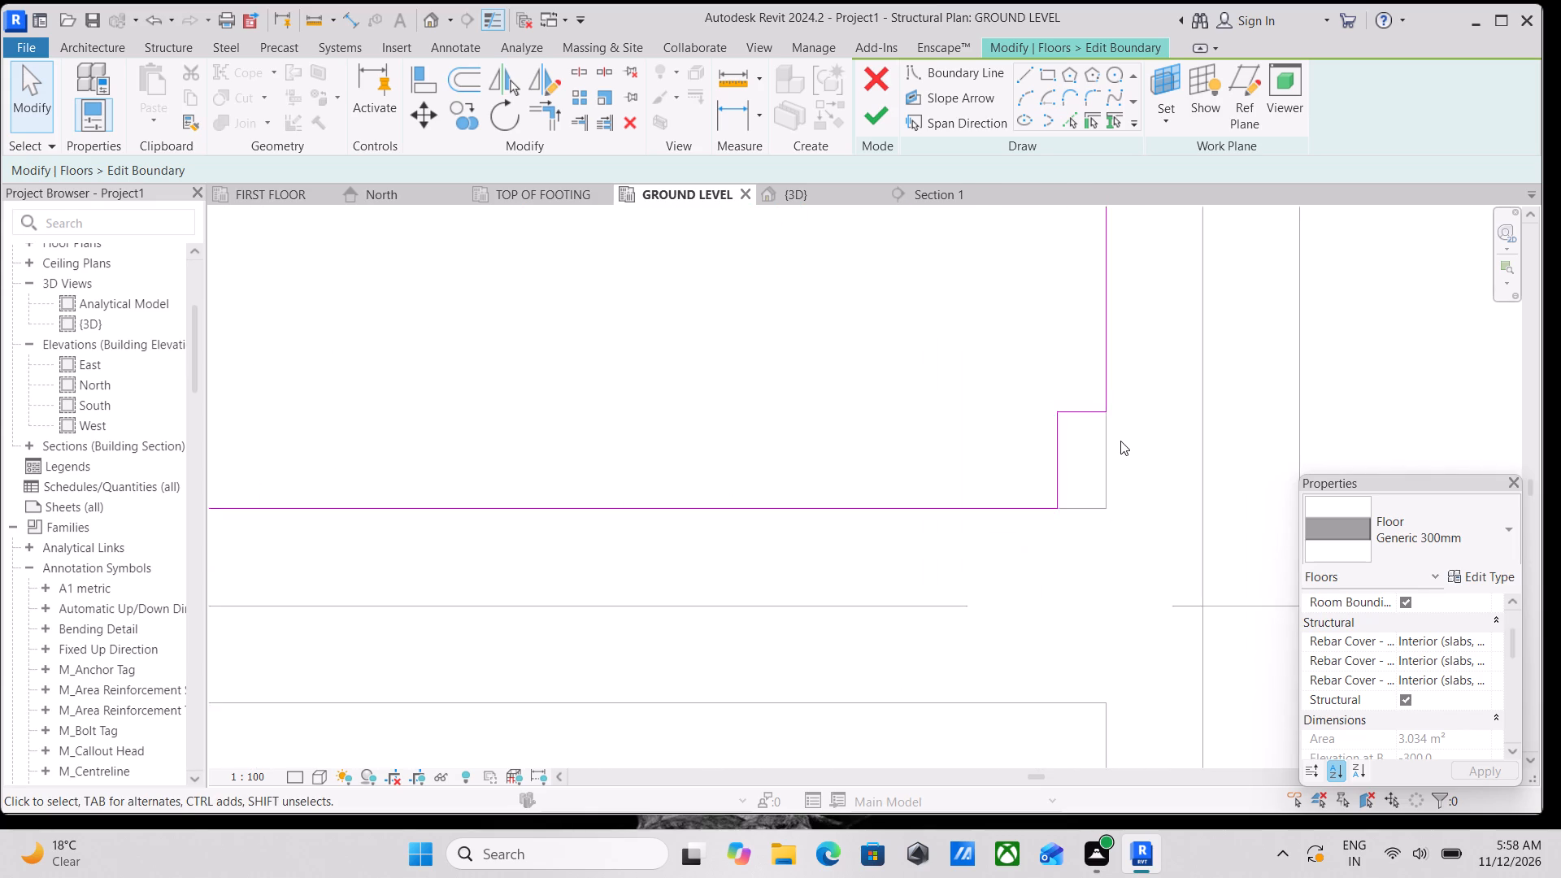
{"action": "scroll", "coordinate": [1120, 441], "scroll_direction": "down", "scroll_amount": 5}
{"action": "scroll", "coordinate": [889, 405], "scroll_direction": "down", "scroll_amount": 4}
{"action": "scroll", "coordinate": [889, 405], "scroll_direction": "up", "scroll_amount": 1}
{"action": "middle_click_drag", "start_coordinate": [889, 405], "coordinate": [910, 559]}
{"action": "scroll", "coordinate": [905, 480], "scroll_direction": "down", "scroll_amount": 3}
{"action": "middle_click_drag", "start_coordinate": [905, 480], "coordinate": [910, 602]}
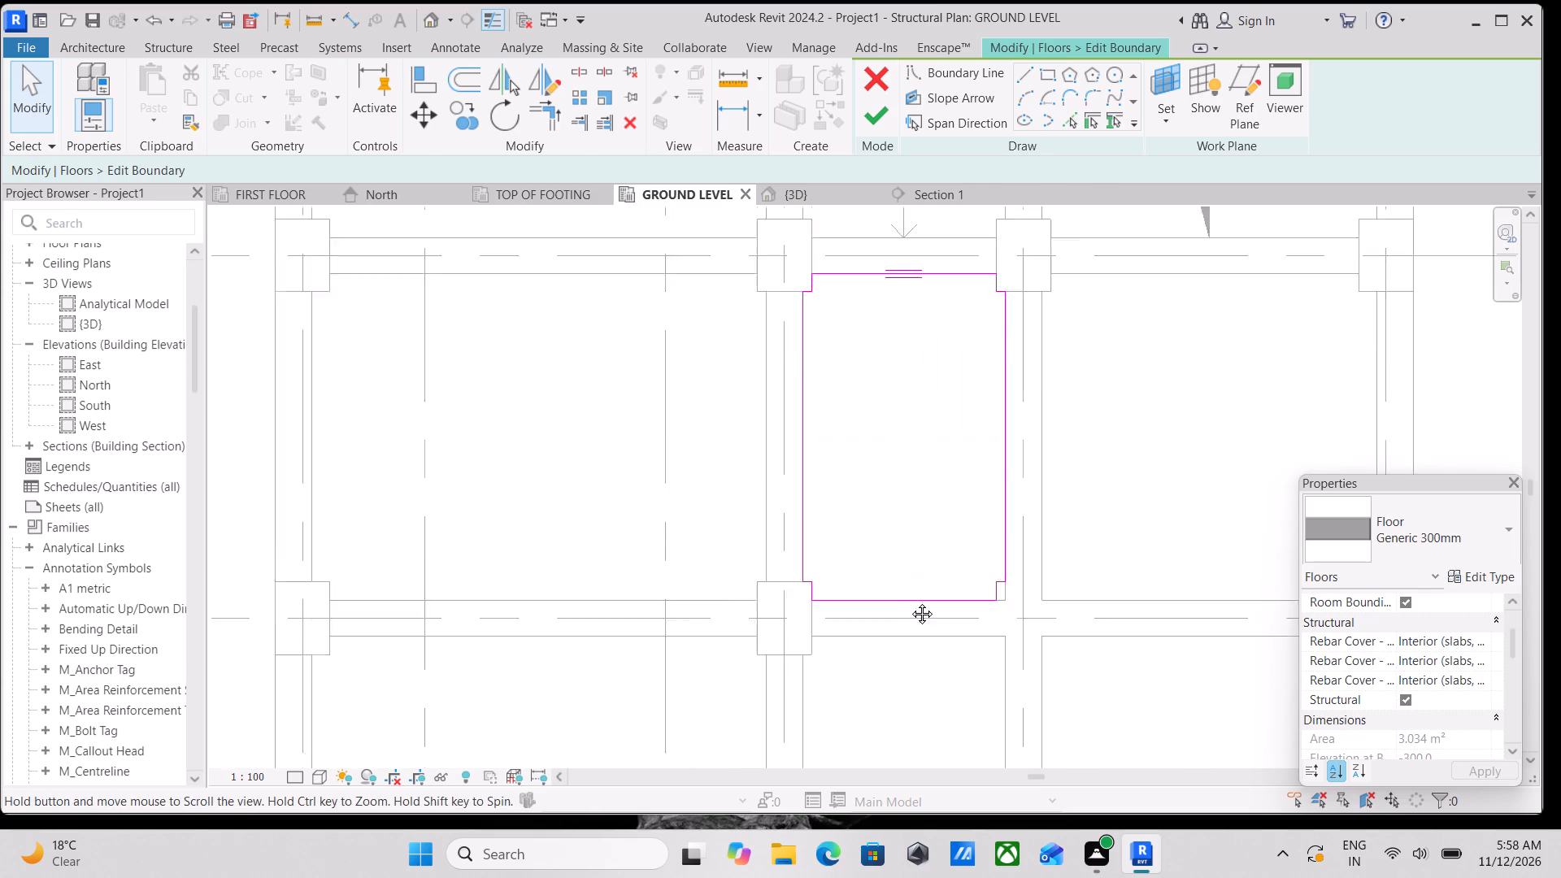
{"action": "middle_click_drag", "start_coordinate": [910, 602], "coordinate": [910, 619]}
{"action": "middle_click_drag", "start_coordinate": [913, 502], "coordinate": [924, 539]}
{"action": "scroll", "coordinate": [924, 539], "scroll_direction": "up", "scroll_amount": 1}
{"action": "scroll", "coordinate": [907, 469], "scroll_direction": "up", "scroll_amount": 3}
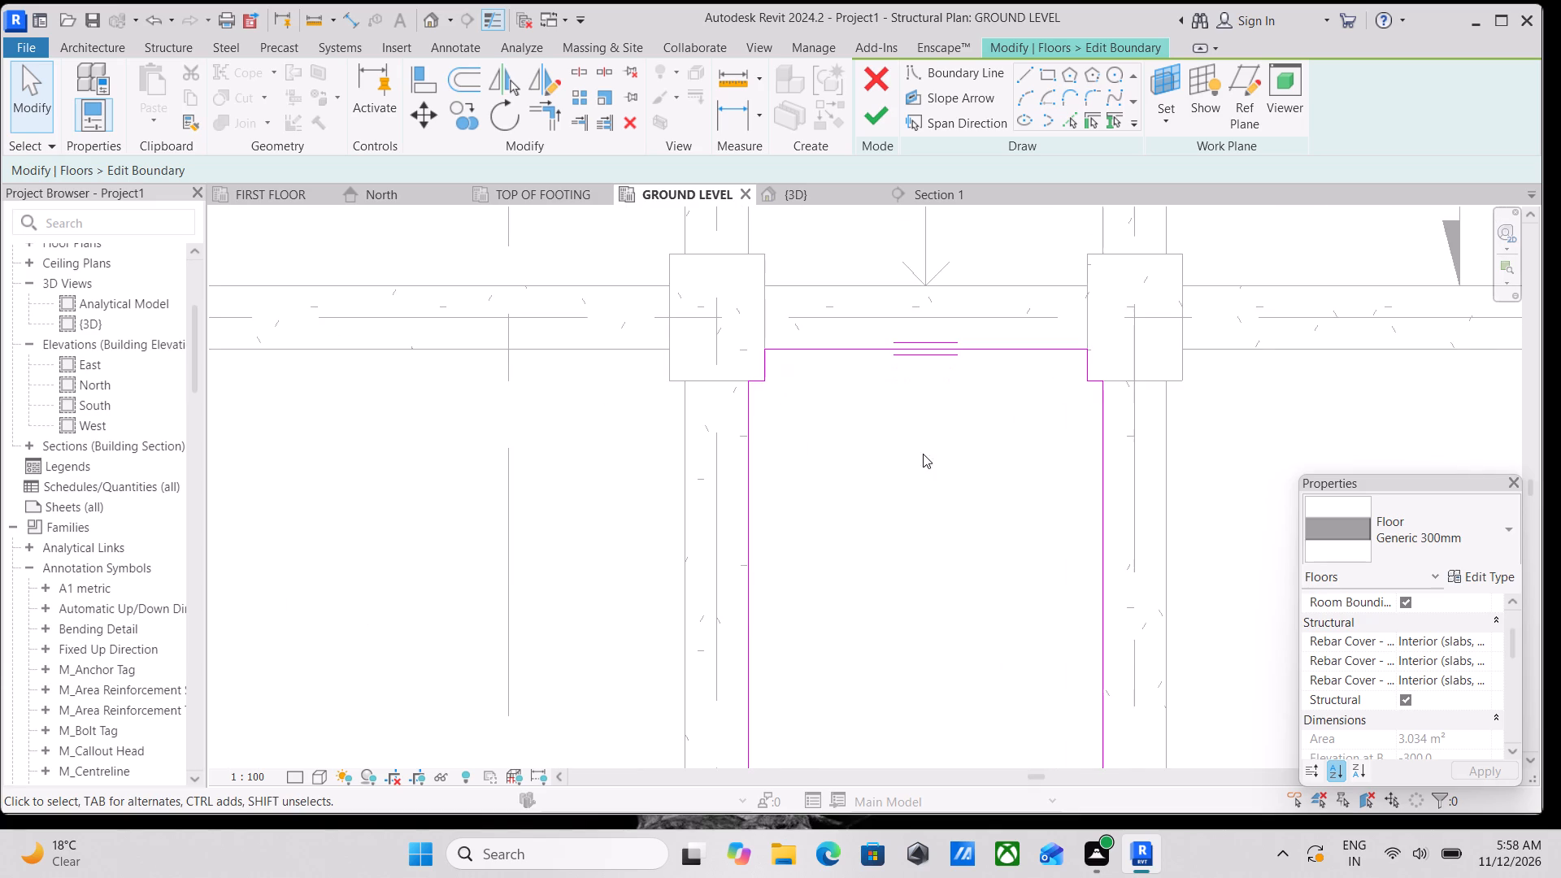
{"action": "scroll", "coordinate": [945, 426], "scroll_direction": "down", "scroll_amount": 3}
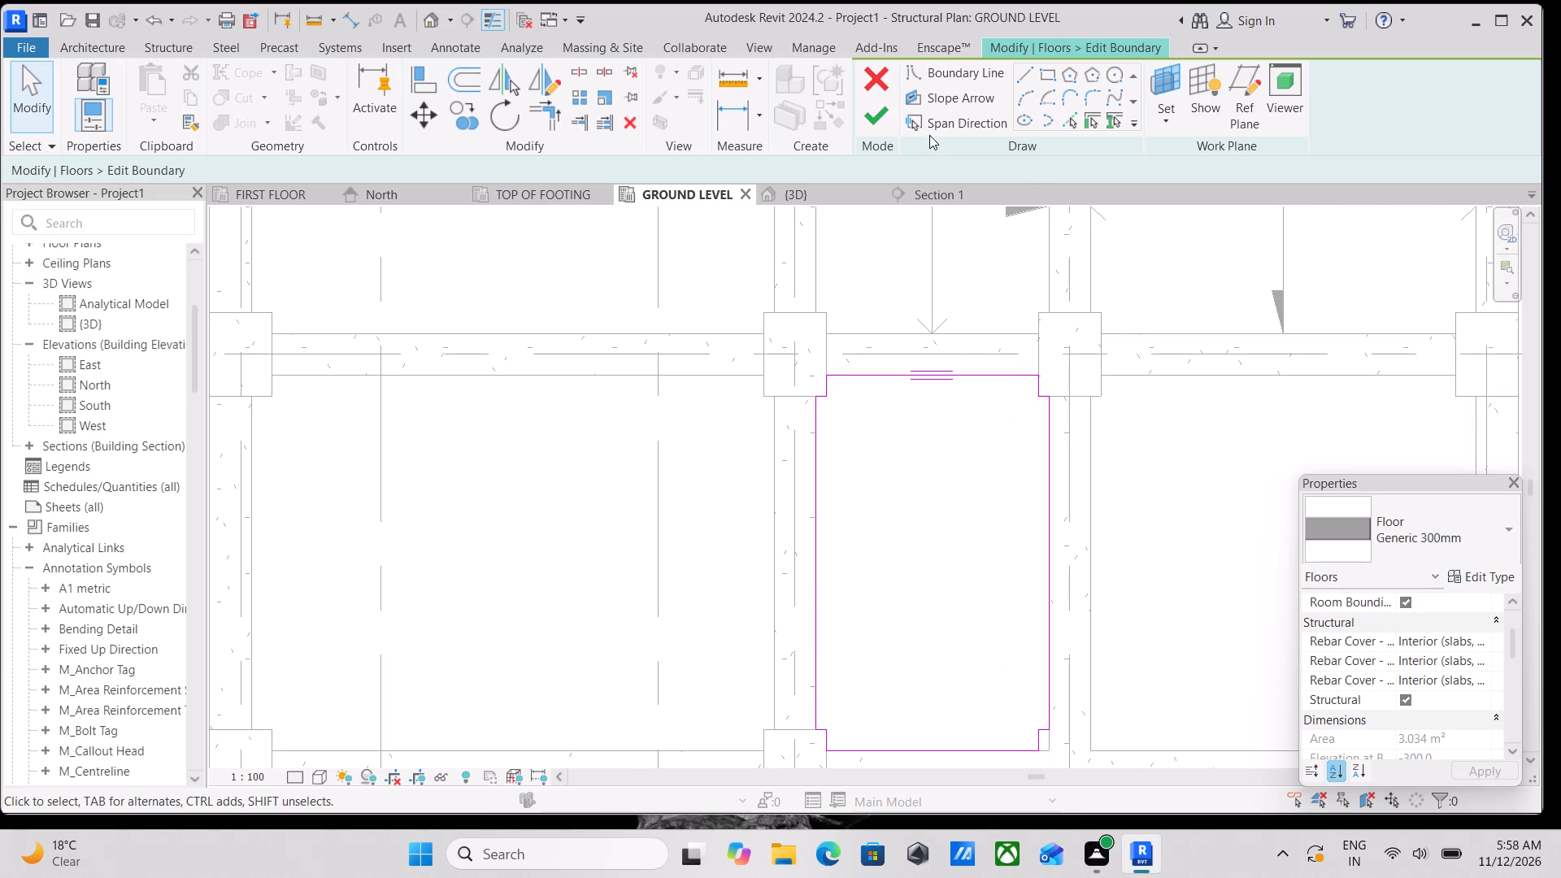
Finish the boundary edit of the small floor between grids B and C and deselect the floor.
{"action": "left_click", "coordinate": [884, 119]}
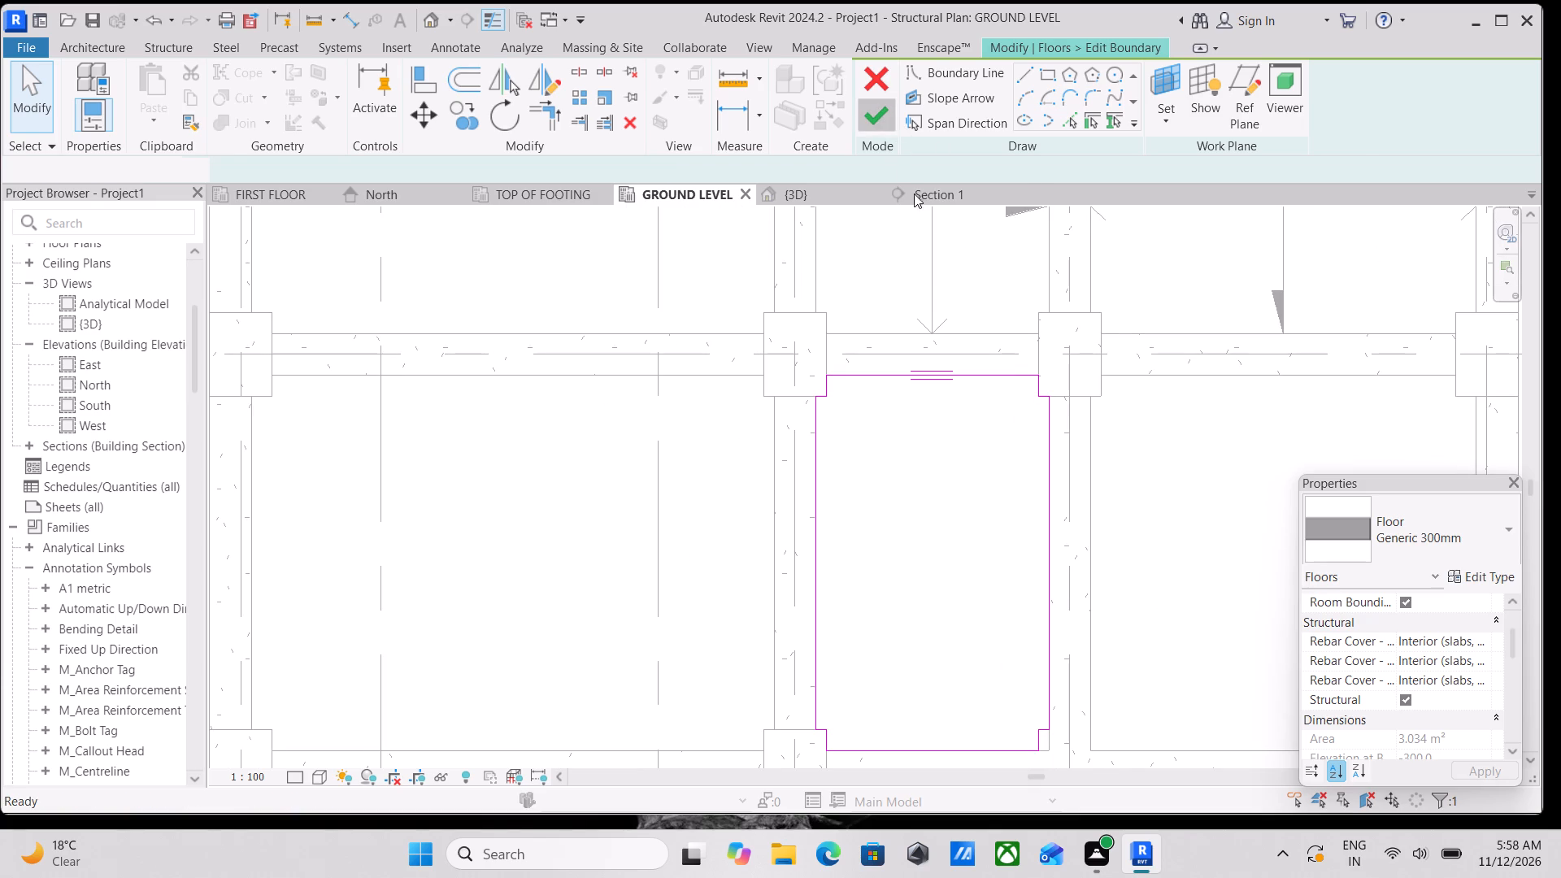
{"action": "scroll", "coordinate": [946, 415], "scroll_direction": "down", "scroll_amount": 1}
{"action": "middle_click_drag", "start_coordinate": [937, 405], "coordinate": [965, 367]}
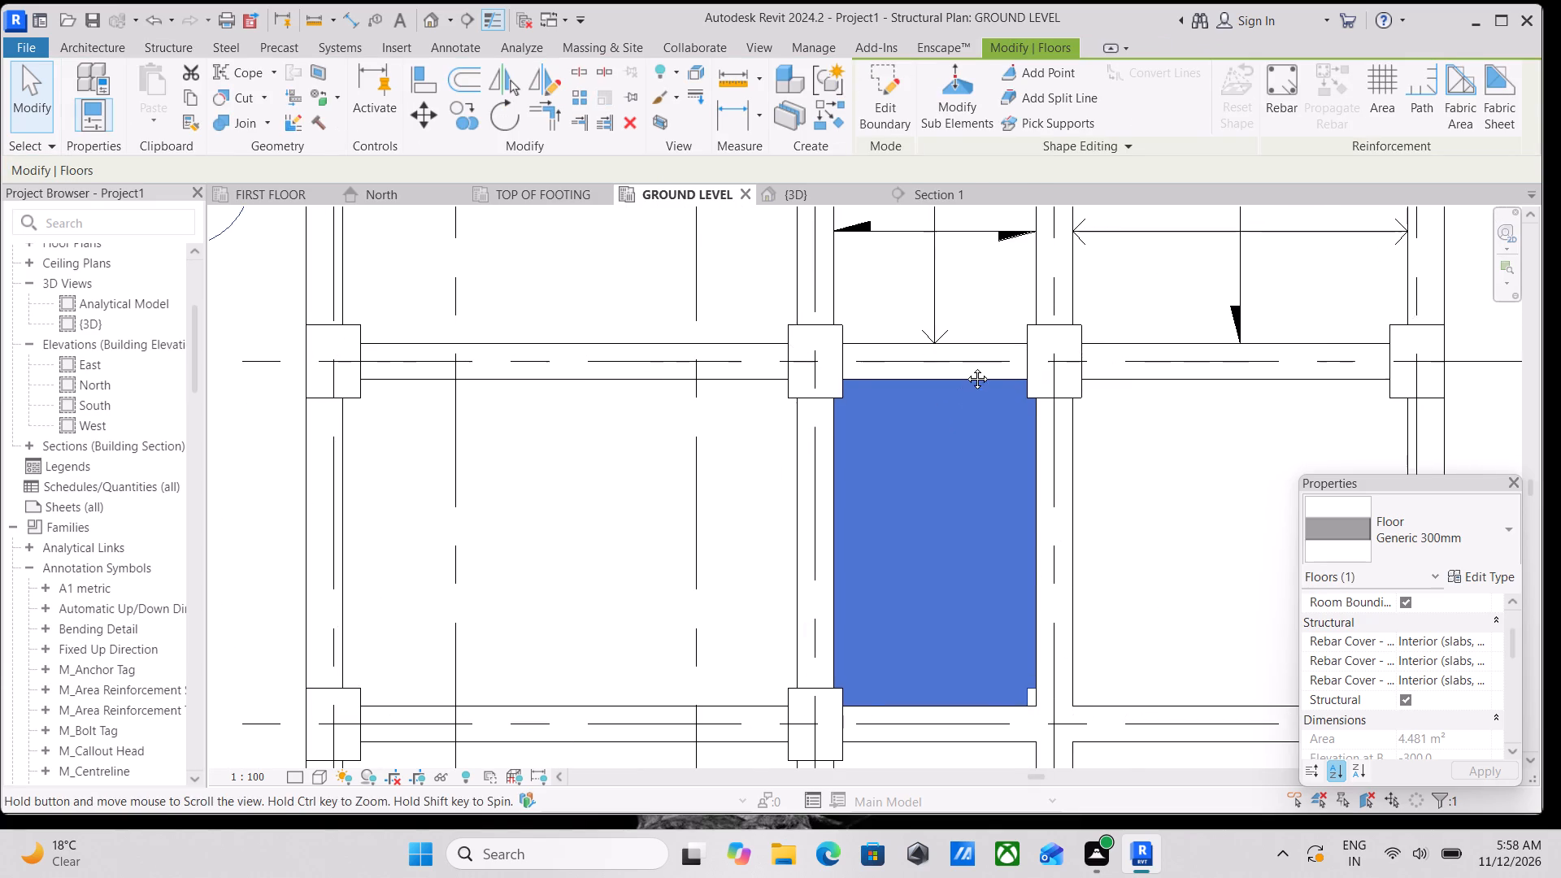
{"action": "middle_click_drag", "start_coordinate": [965, 367], "coordinate": [980, 337]}
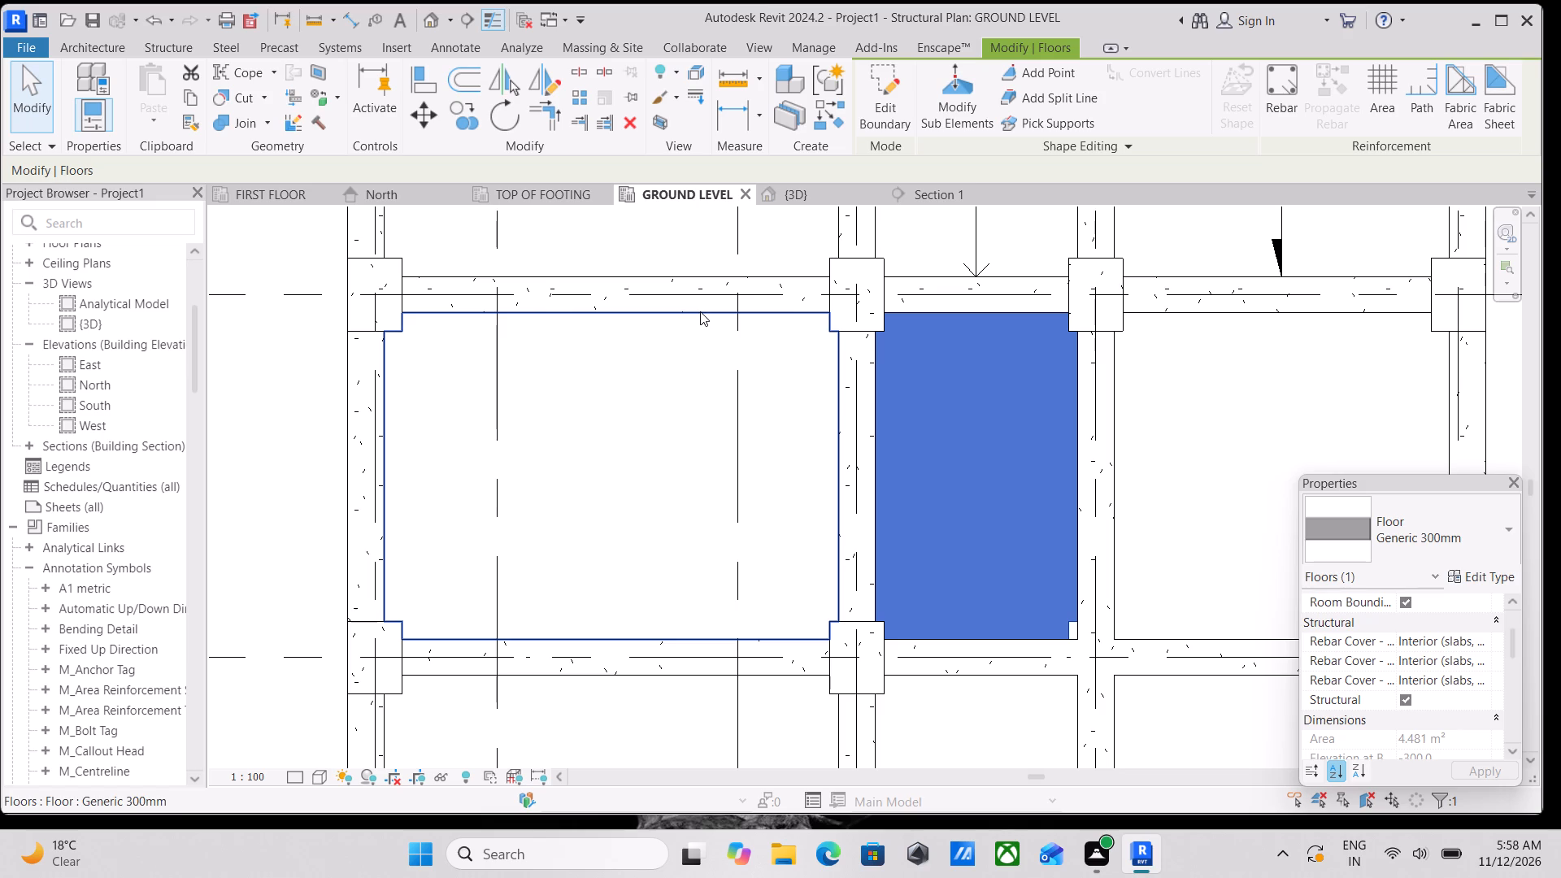
{"action": "middle_click_drag", "start_coordinate": [1023, 402], "coordinate": [954, 405]}
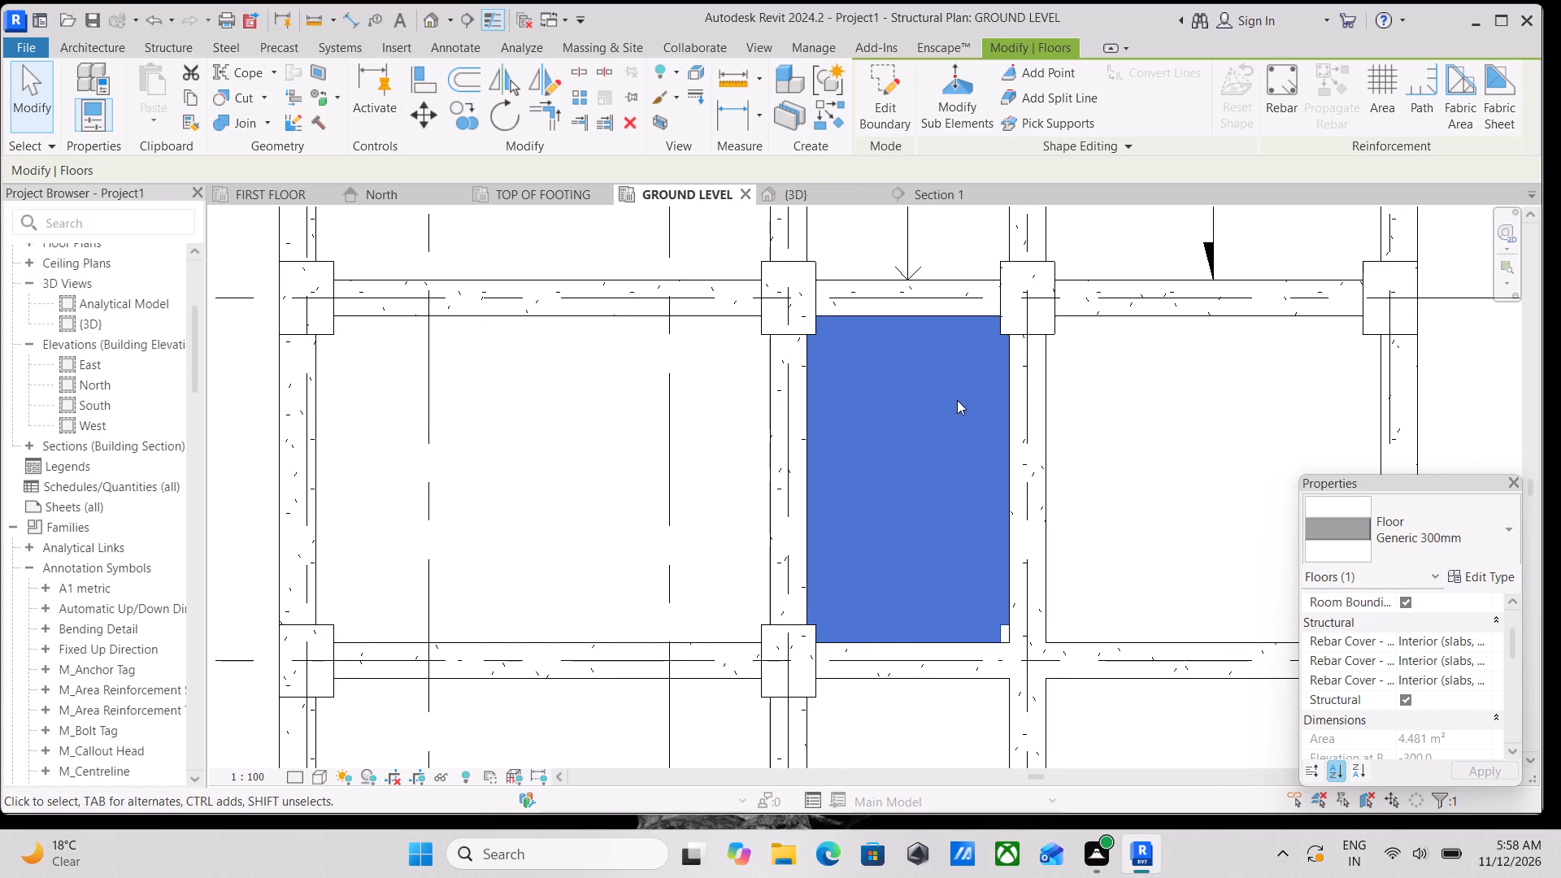
{"action": "key", "text": "Escape"}
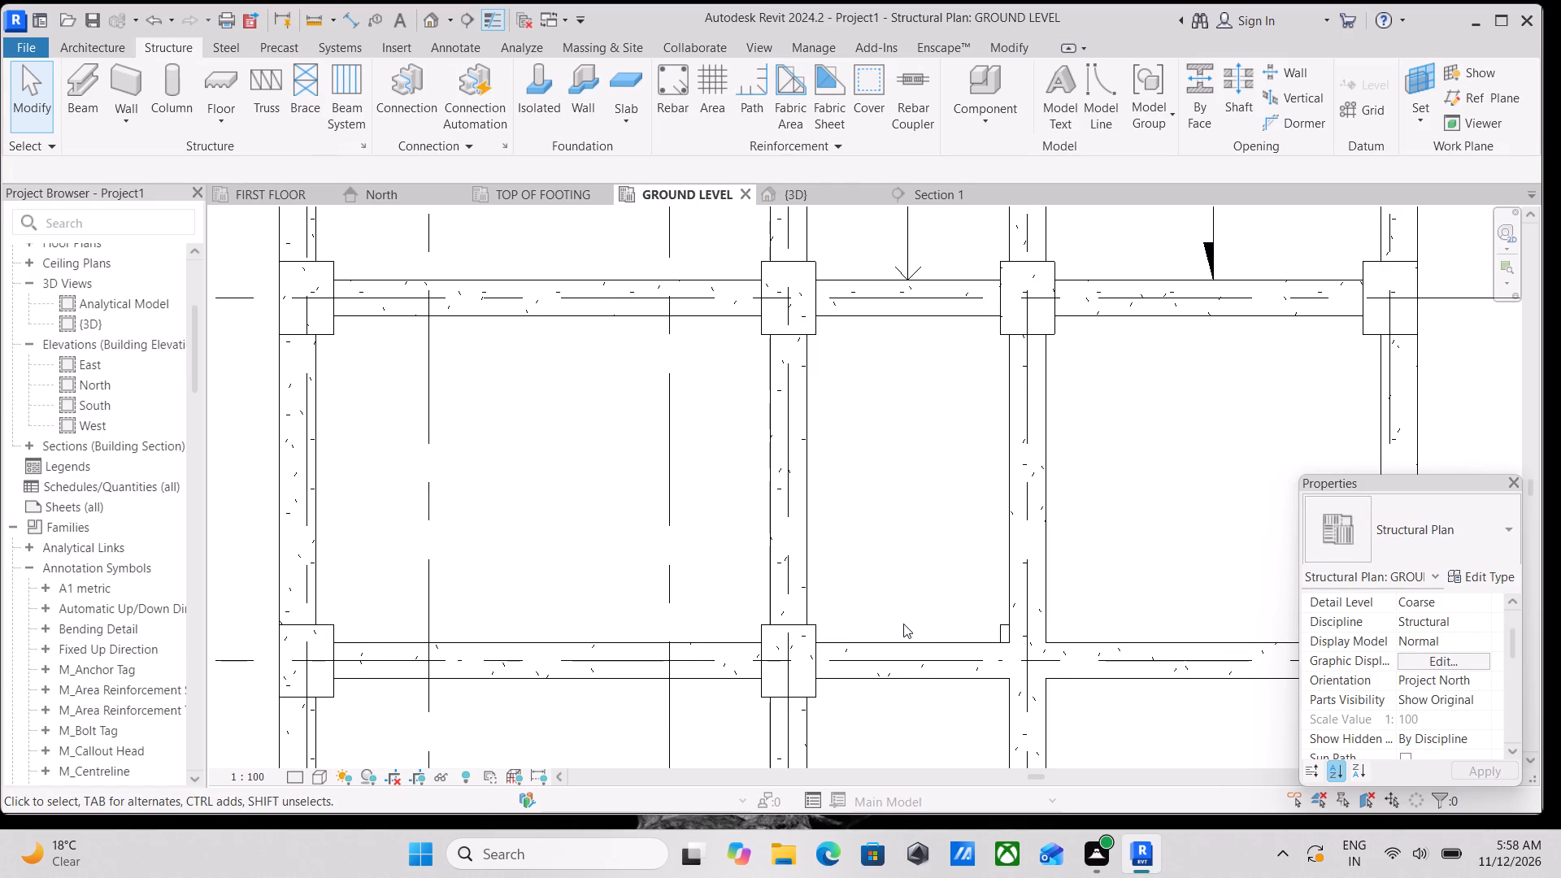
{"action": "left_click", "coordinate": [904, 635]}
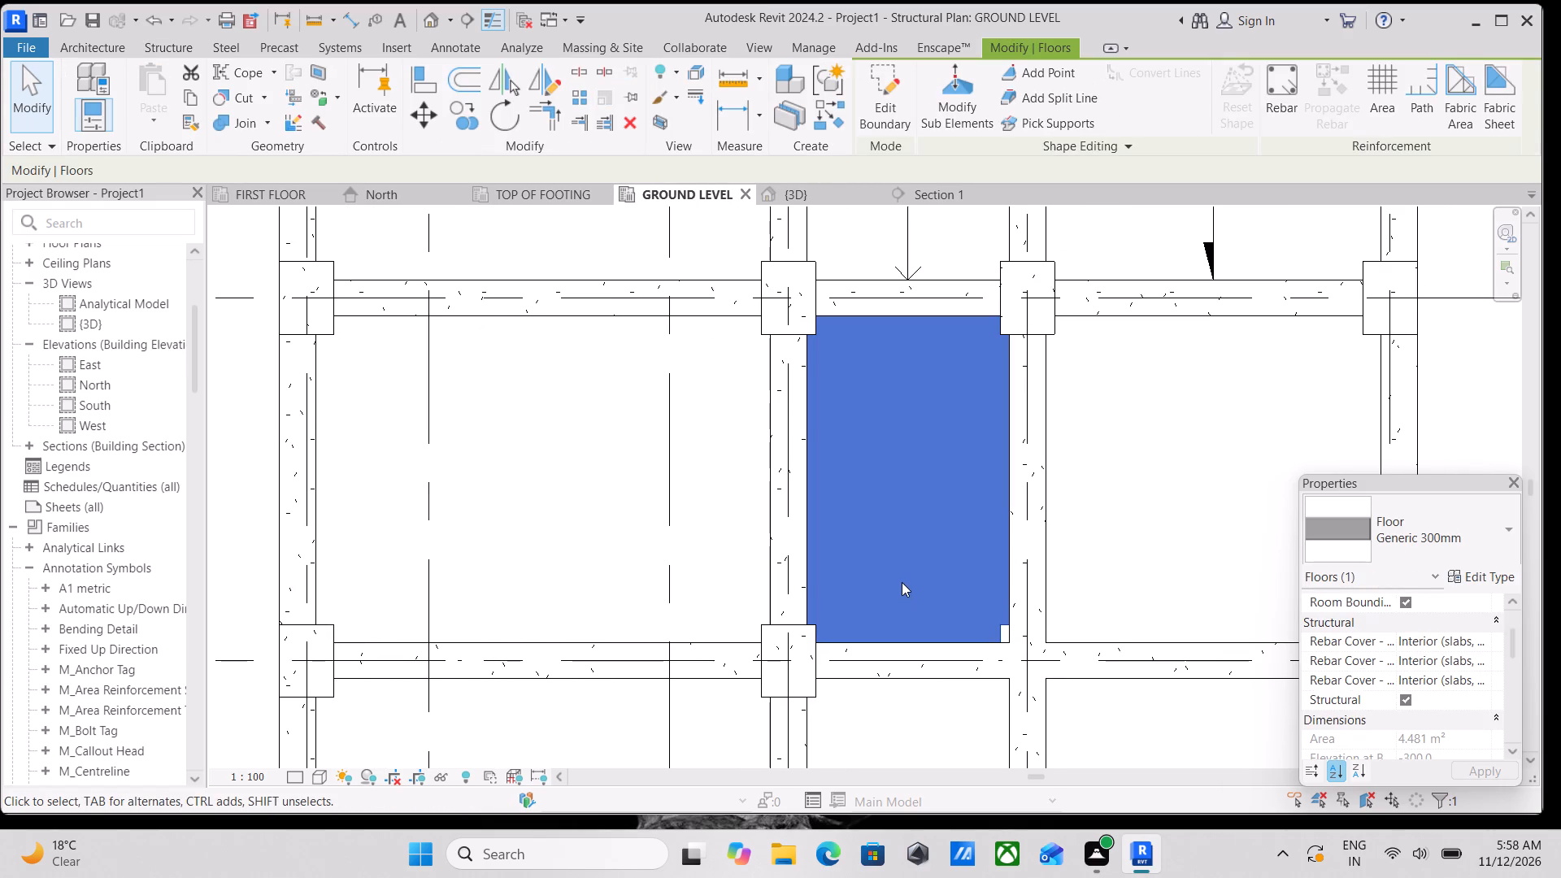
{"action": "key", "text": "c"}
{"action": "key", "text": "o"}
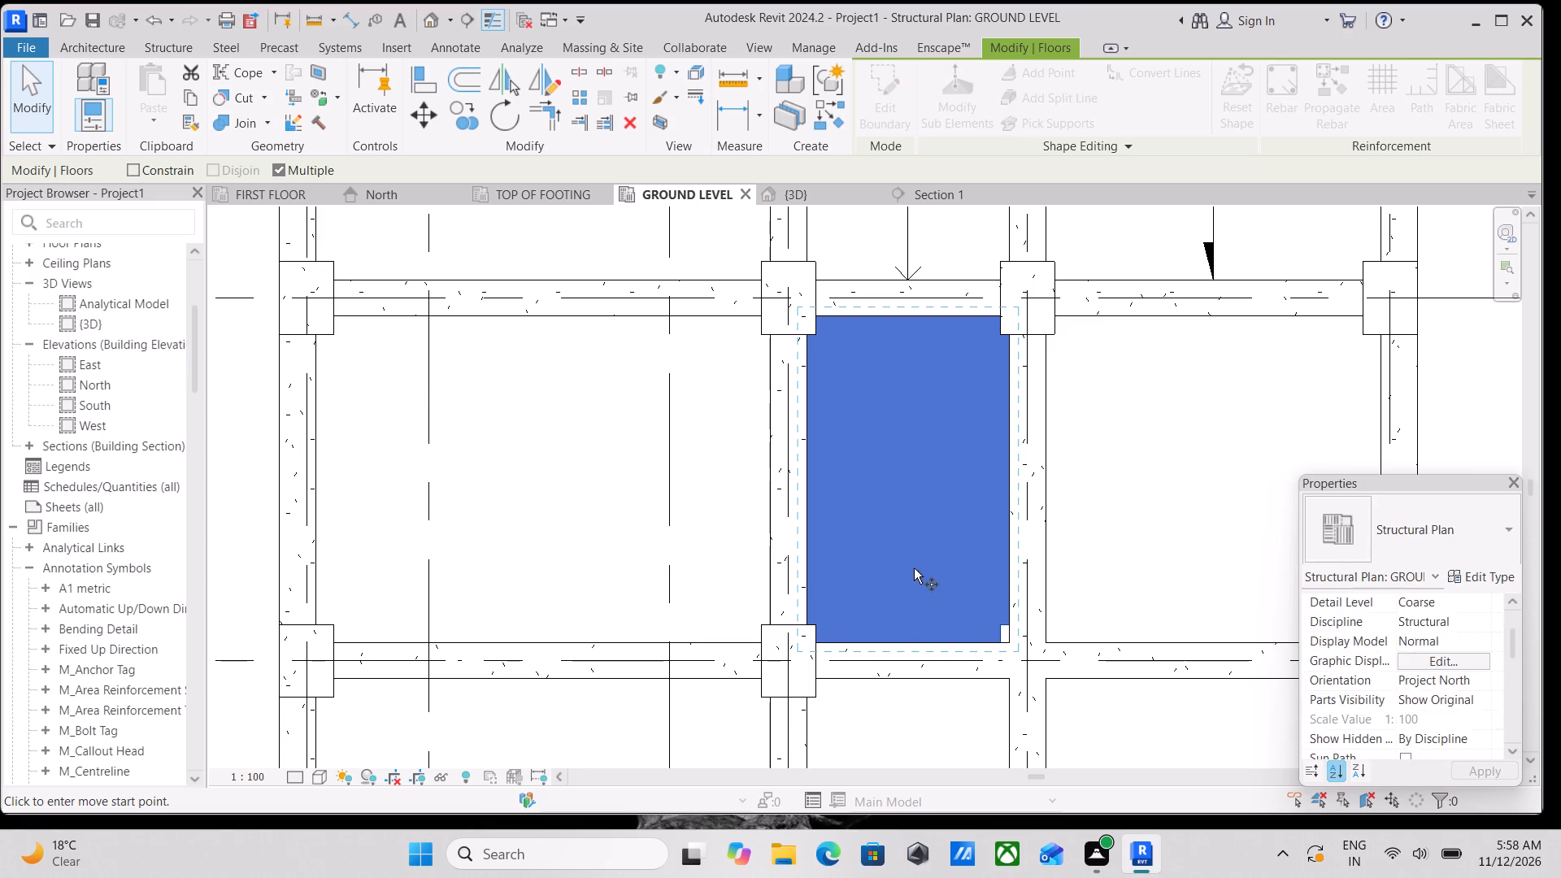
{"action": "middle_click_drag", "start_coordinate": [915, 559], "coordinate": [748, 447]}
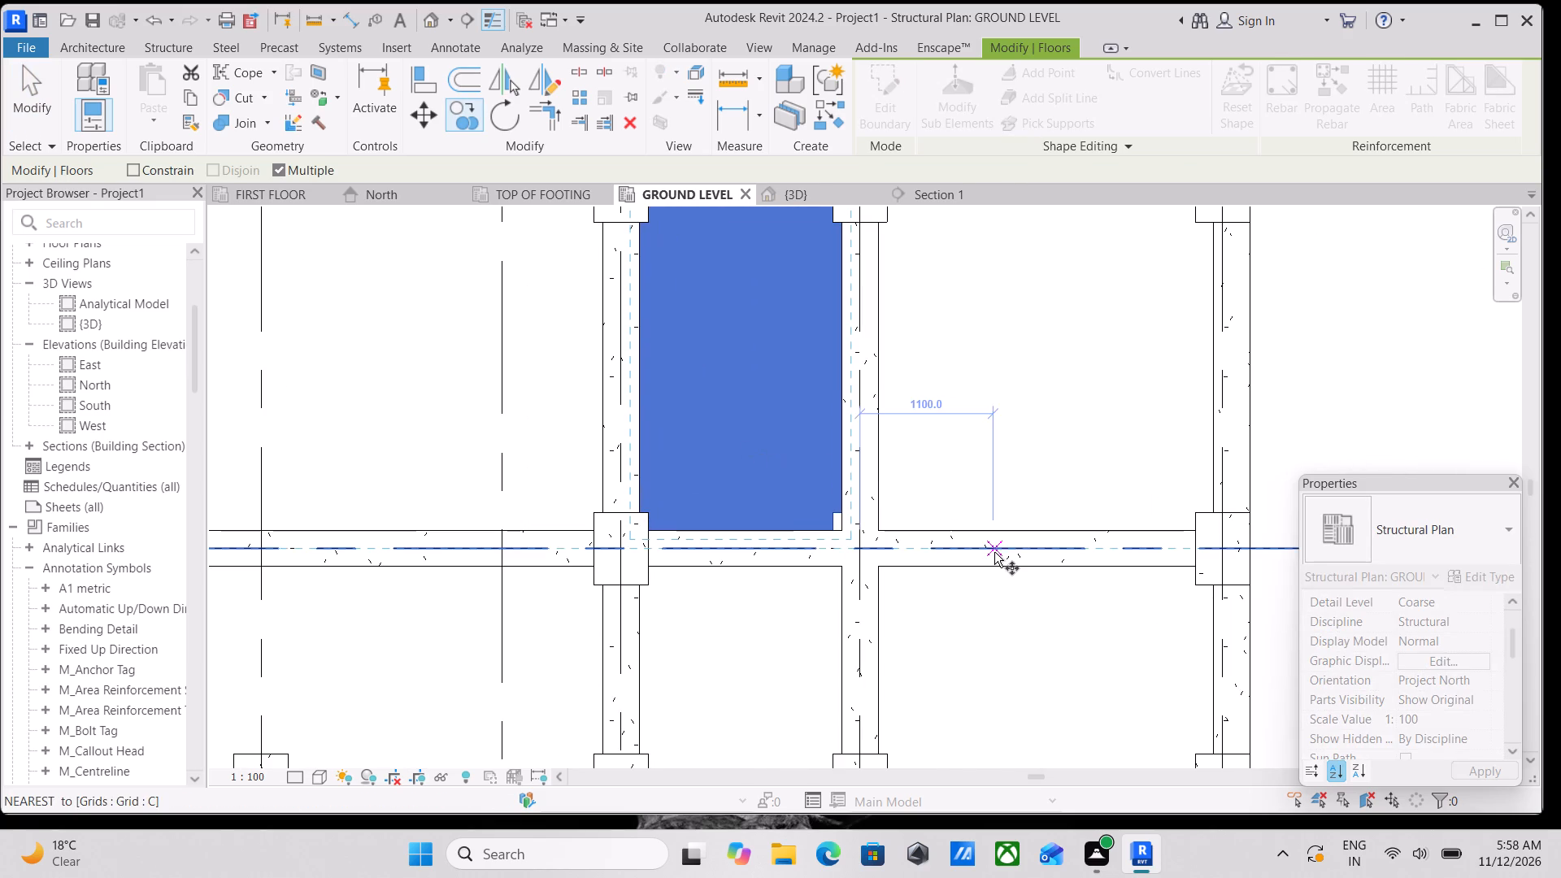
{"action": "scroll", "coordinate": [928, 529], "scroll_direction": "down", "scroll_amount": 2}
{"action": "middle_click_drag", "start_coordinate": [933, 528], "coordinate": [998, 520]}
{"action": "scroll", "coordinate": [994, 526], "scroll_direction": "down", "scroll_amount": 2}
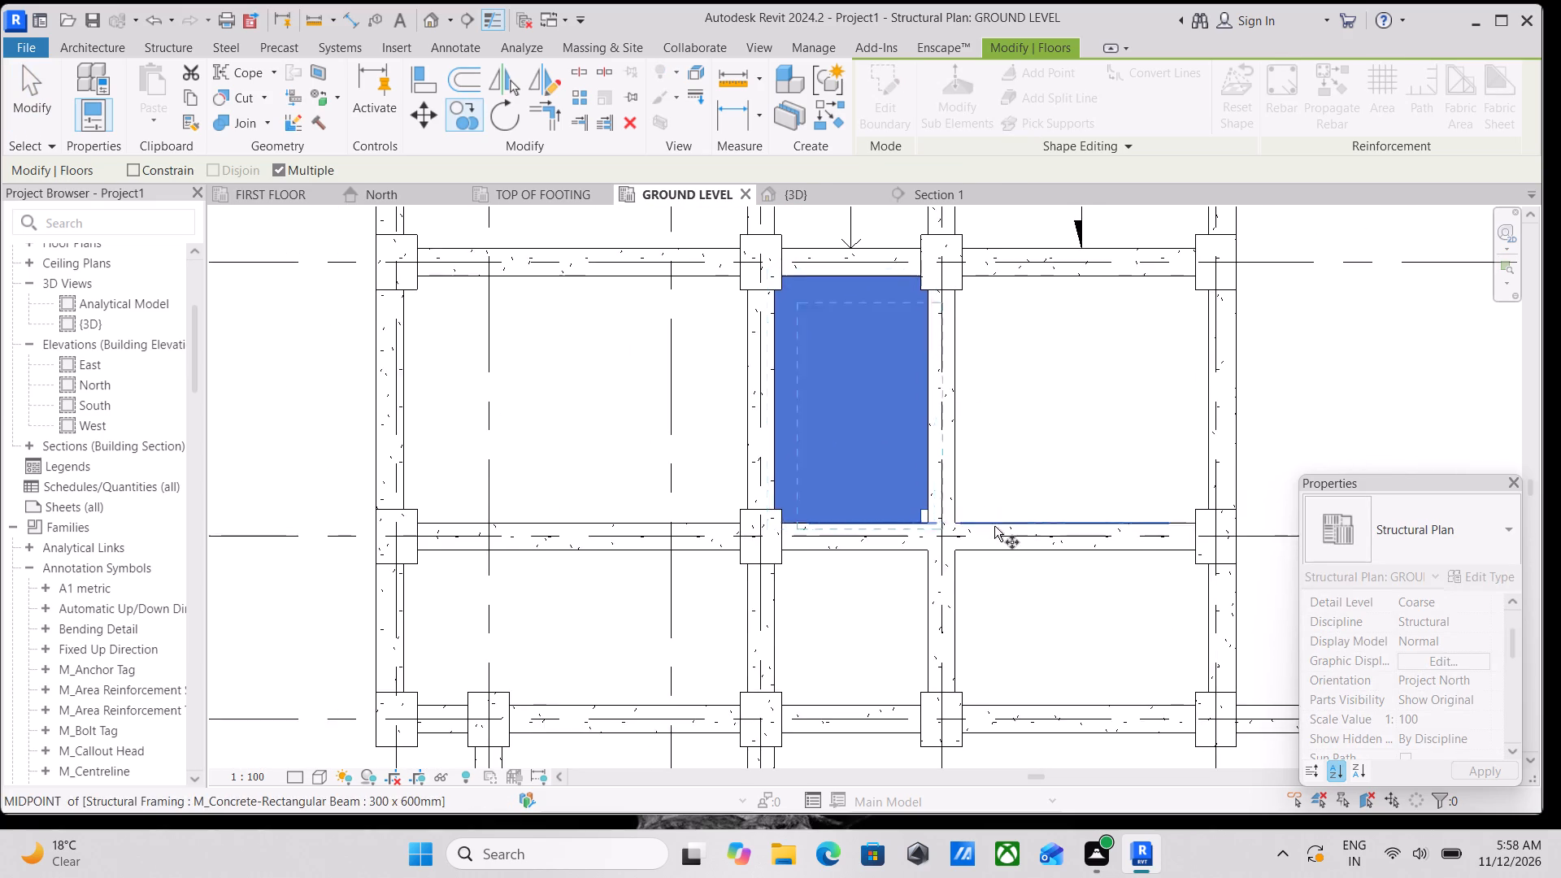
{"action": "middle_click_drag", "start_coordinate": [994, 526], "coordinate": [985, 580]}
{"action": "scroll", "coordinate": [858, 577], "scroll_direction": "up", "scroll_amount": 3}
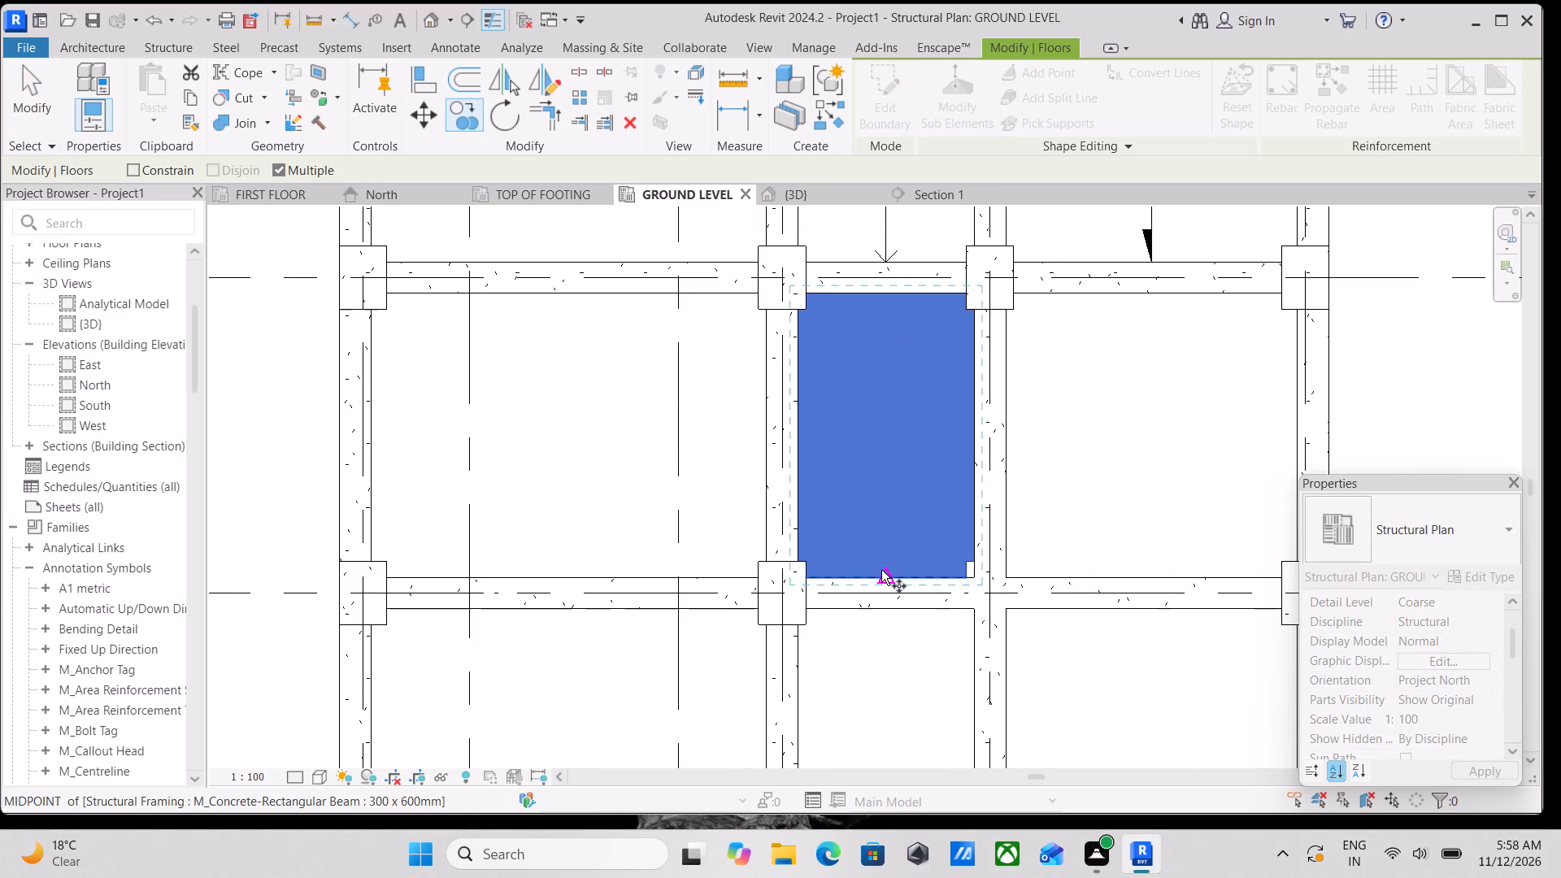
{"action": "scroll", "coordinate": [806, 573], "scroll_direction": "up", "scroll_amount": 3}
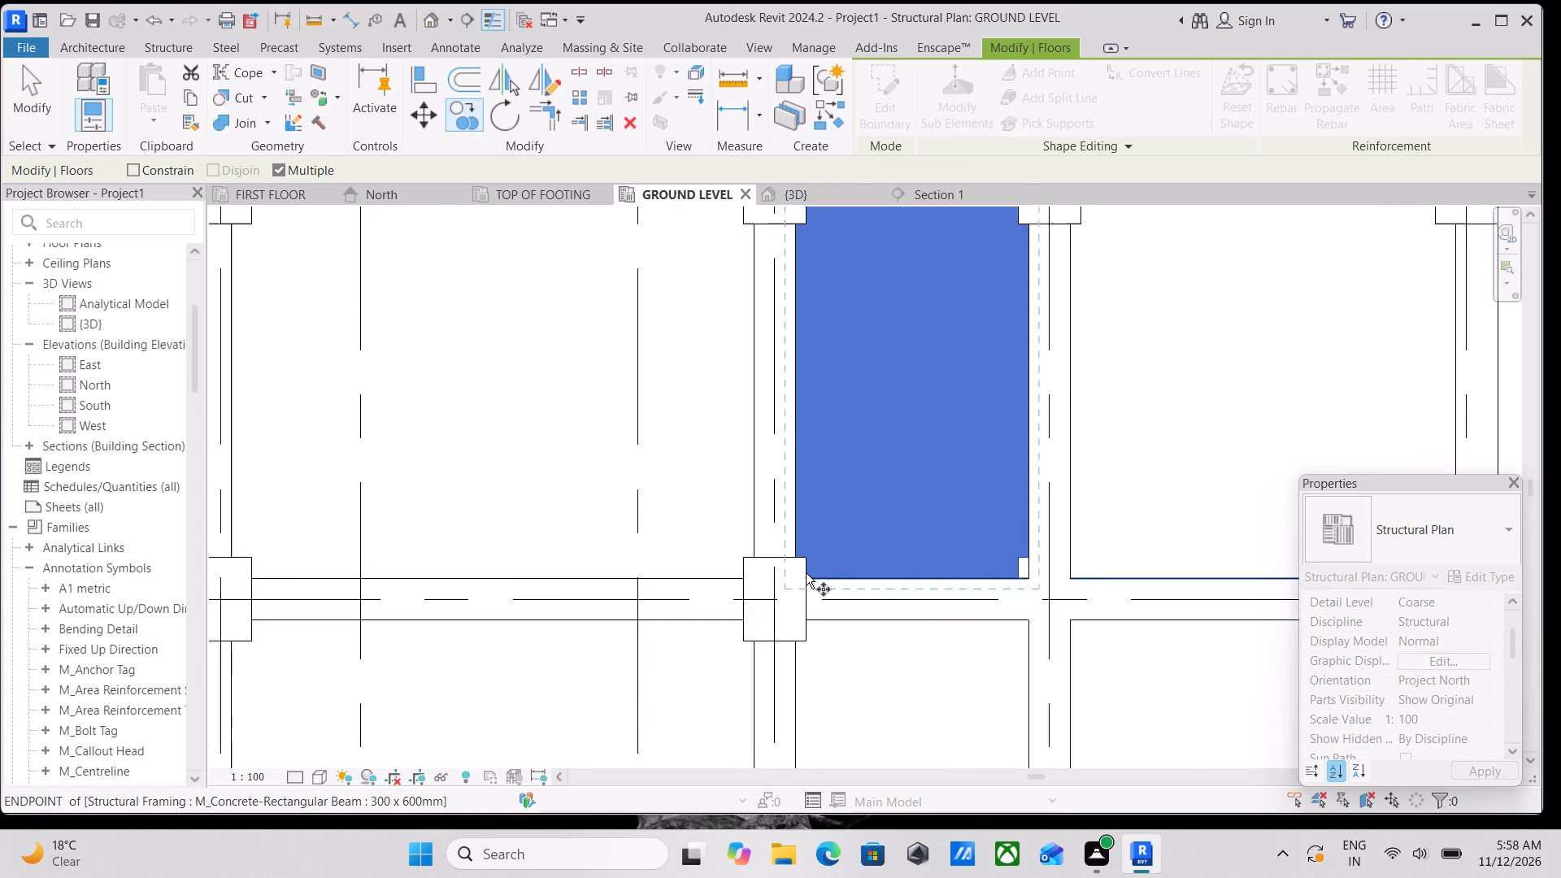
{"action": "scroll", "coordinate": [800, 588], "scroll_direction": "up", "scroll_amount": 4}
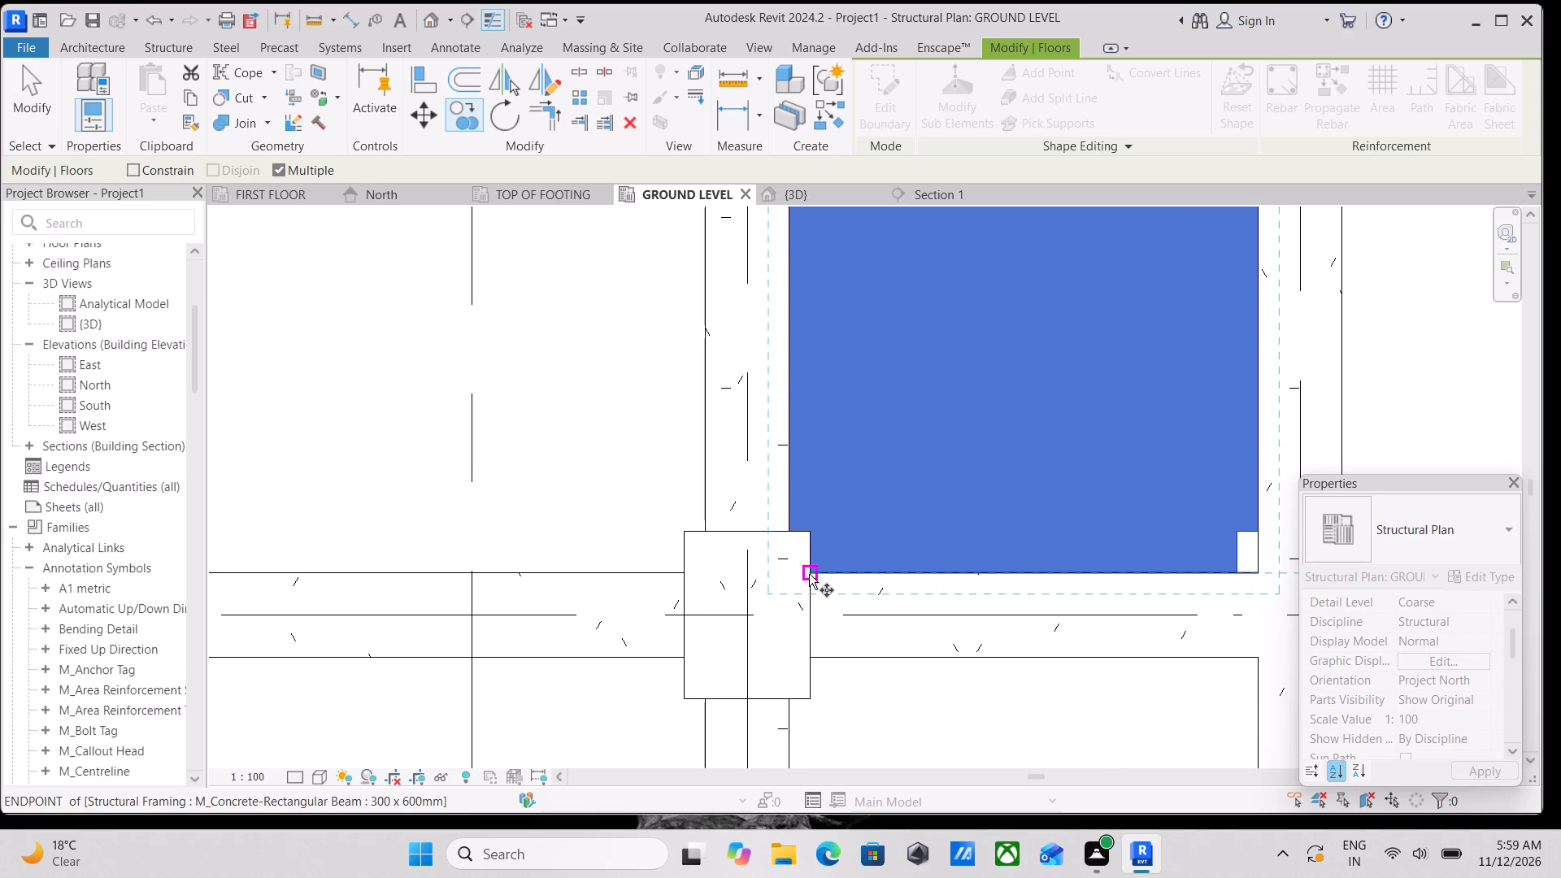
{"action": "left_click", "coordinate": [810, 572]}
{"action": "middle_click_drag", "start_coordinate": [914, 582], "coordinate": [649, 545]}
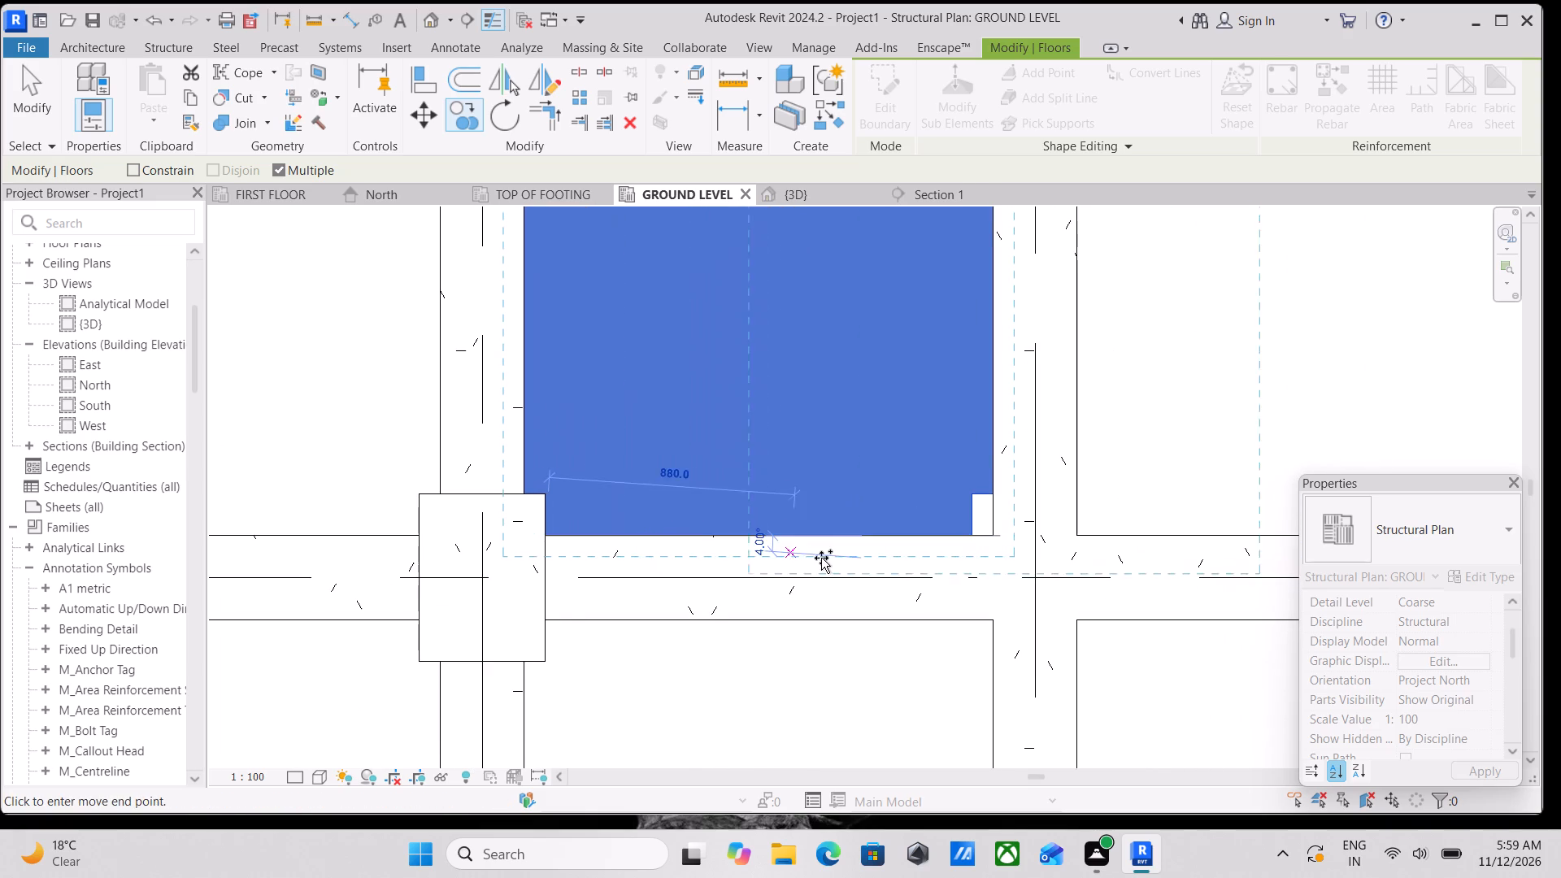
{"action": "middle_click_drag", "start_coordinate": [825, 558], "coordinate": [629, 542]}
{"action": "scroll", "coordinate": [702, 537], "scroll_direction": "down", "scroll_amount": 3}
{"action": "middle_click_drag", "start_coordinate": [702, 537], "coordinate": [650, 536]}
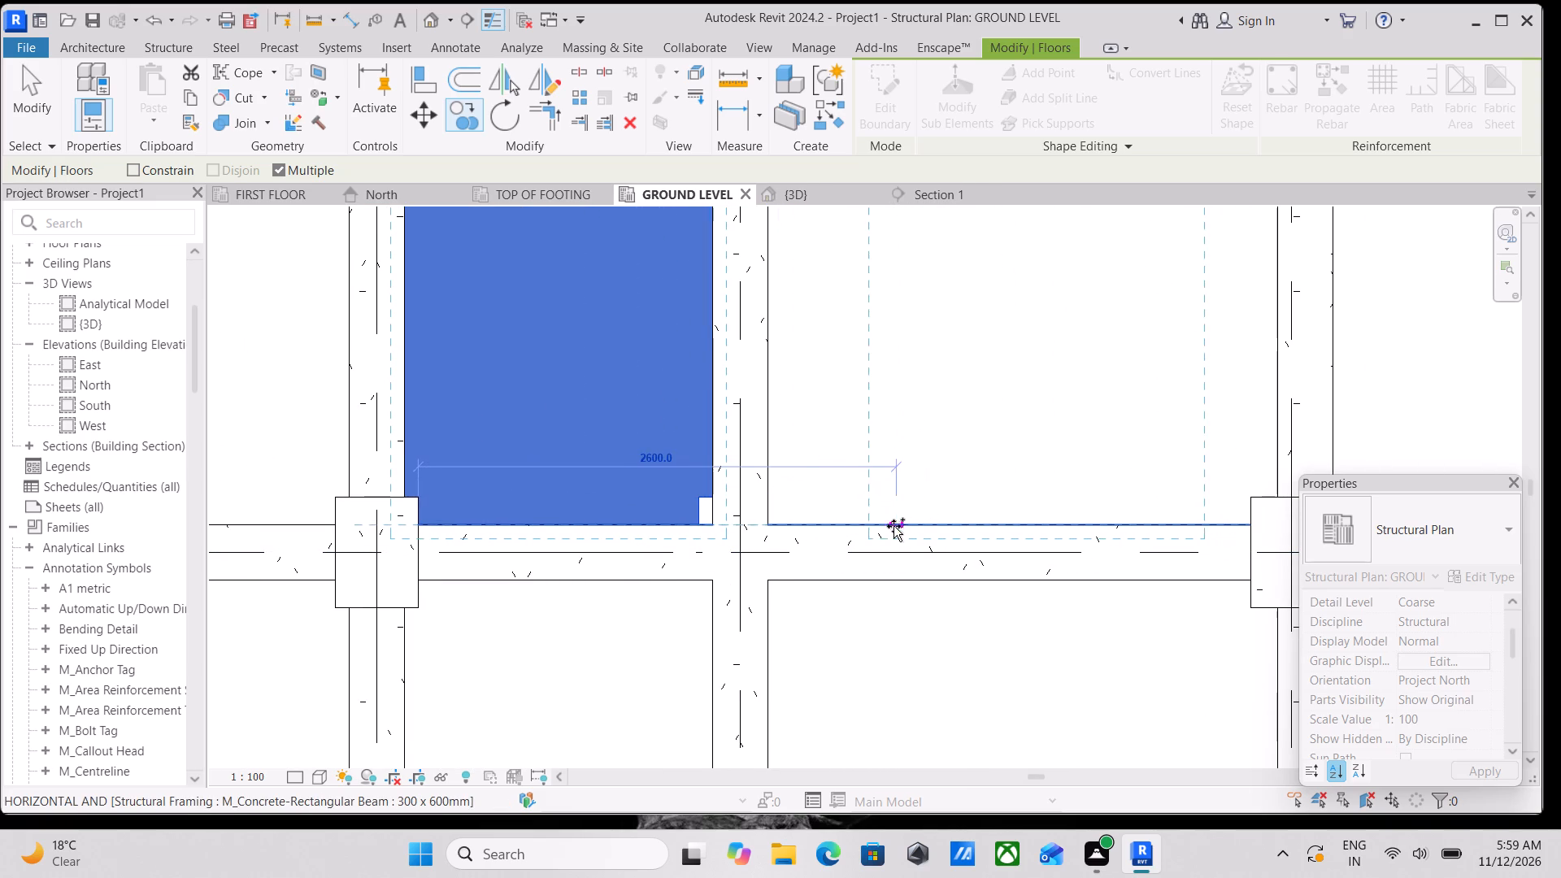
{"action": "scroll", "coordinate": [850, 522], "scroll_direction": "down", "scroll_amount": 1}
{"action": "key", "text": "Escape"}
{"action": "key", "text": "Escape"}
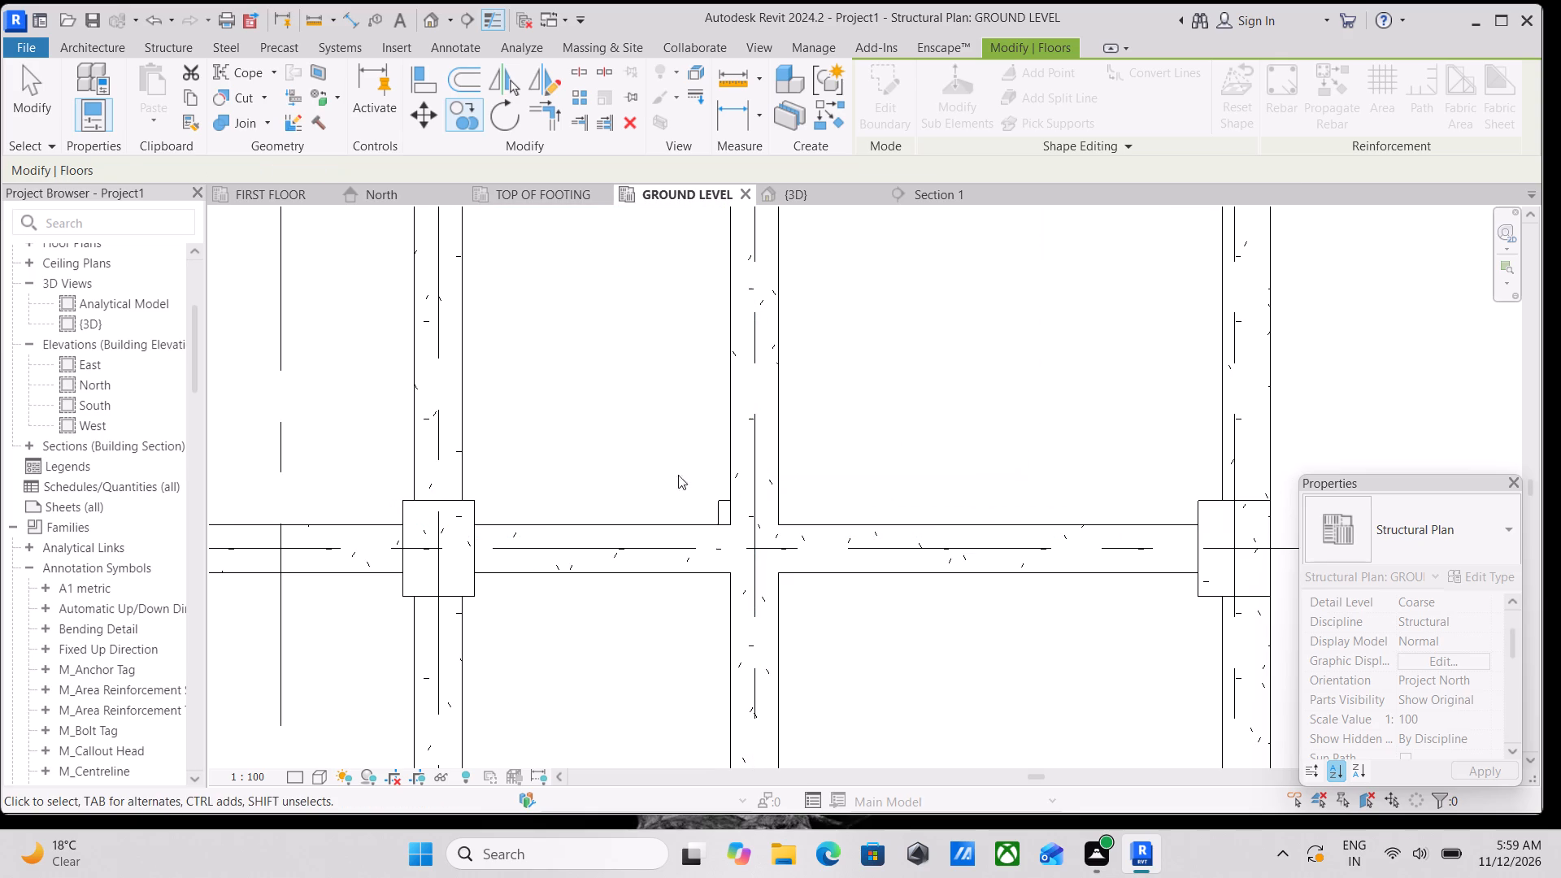
Copy the small floor about 2451 mm horizontally into the bay to its right, ending at the midpoint of the grid C beam's edge.
{"action": "left_click", "coordinate": [551, 521]}
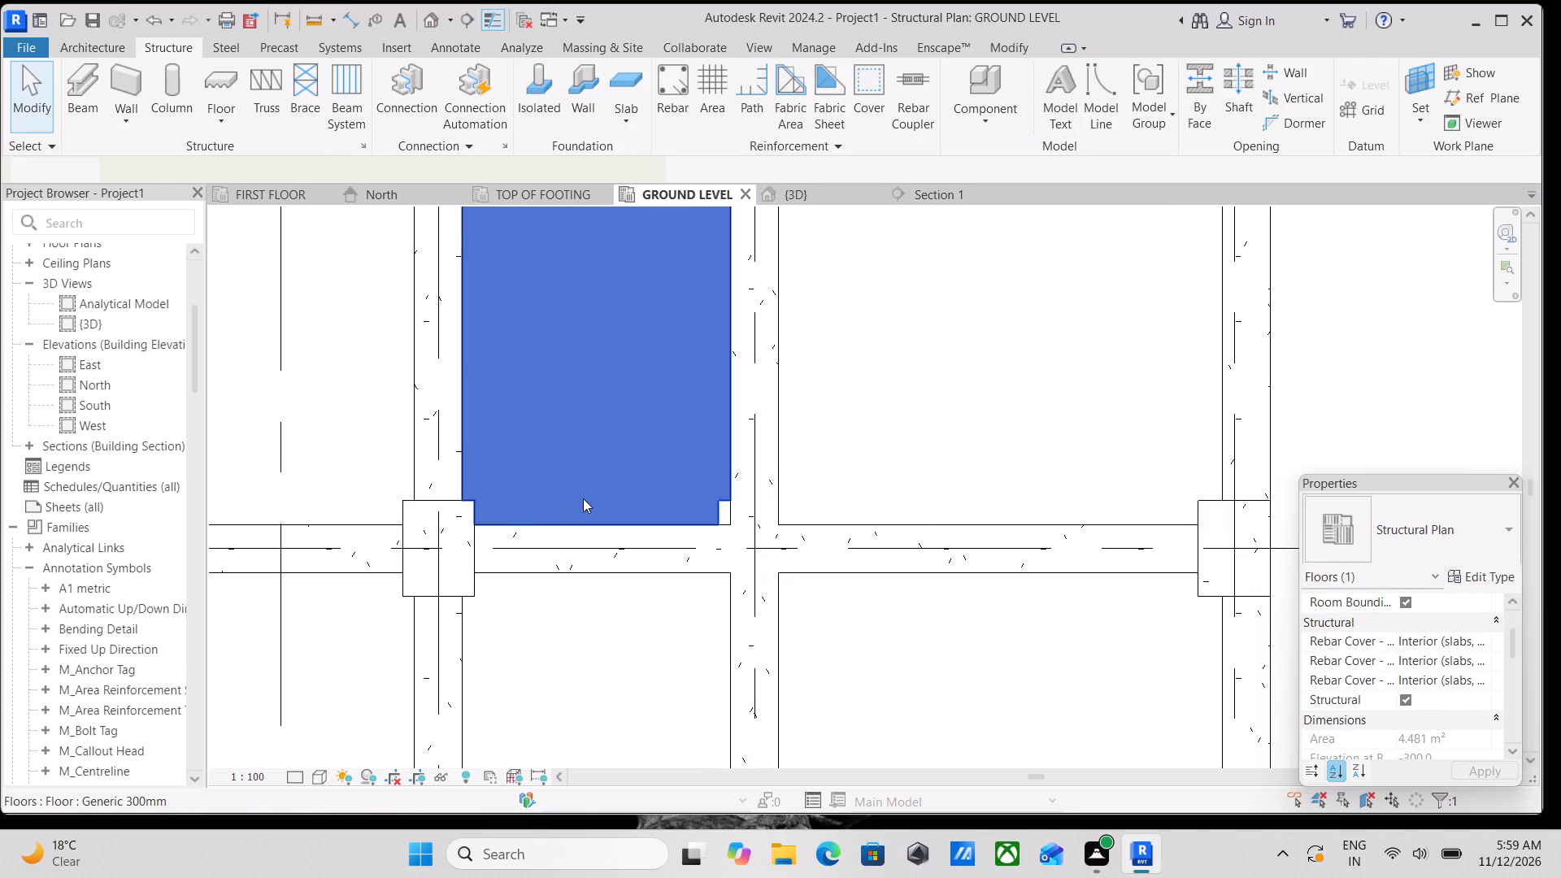
{"action": "type", "text": "co"}
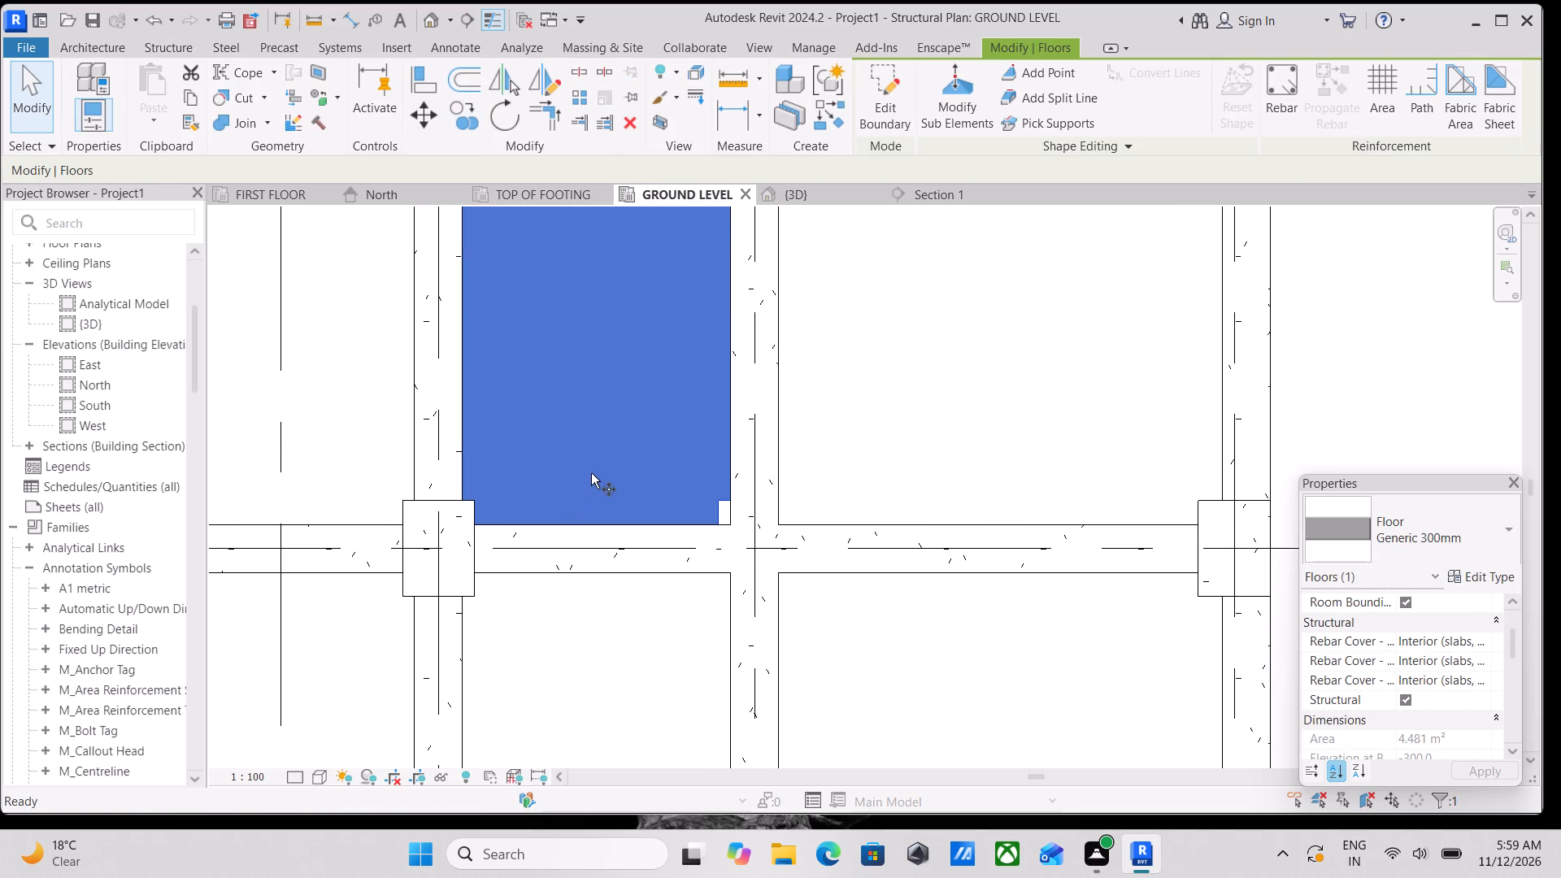
{"action": "left_click", "coordinate": [589, 523]}
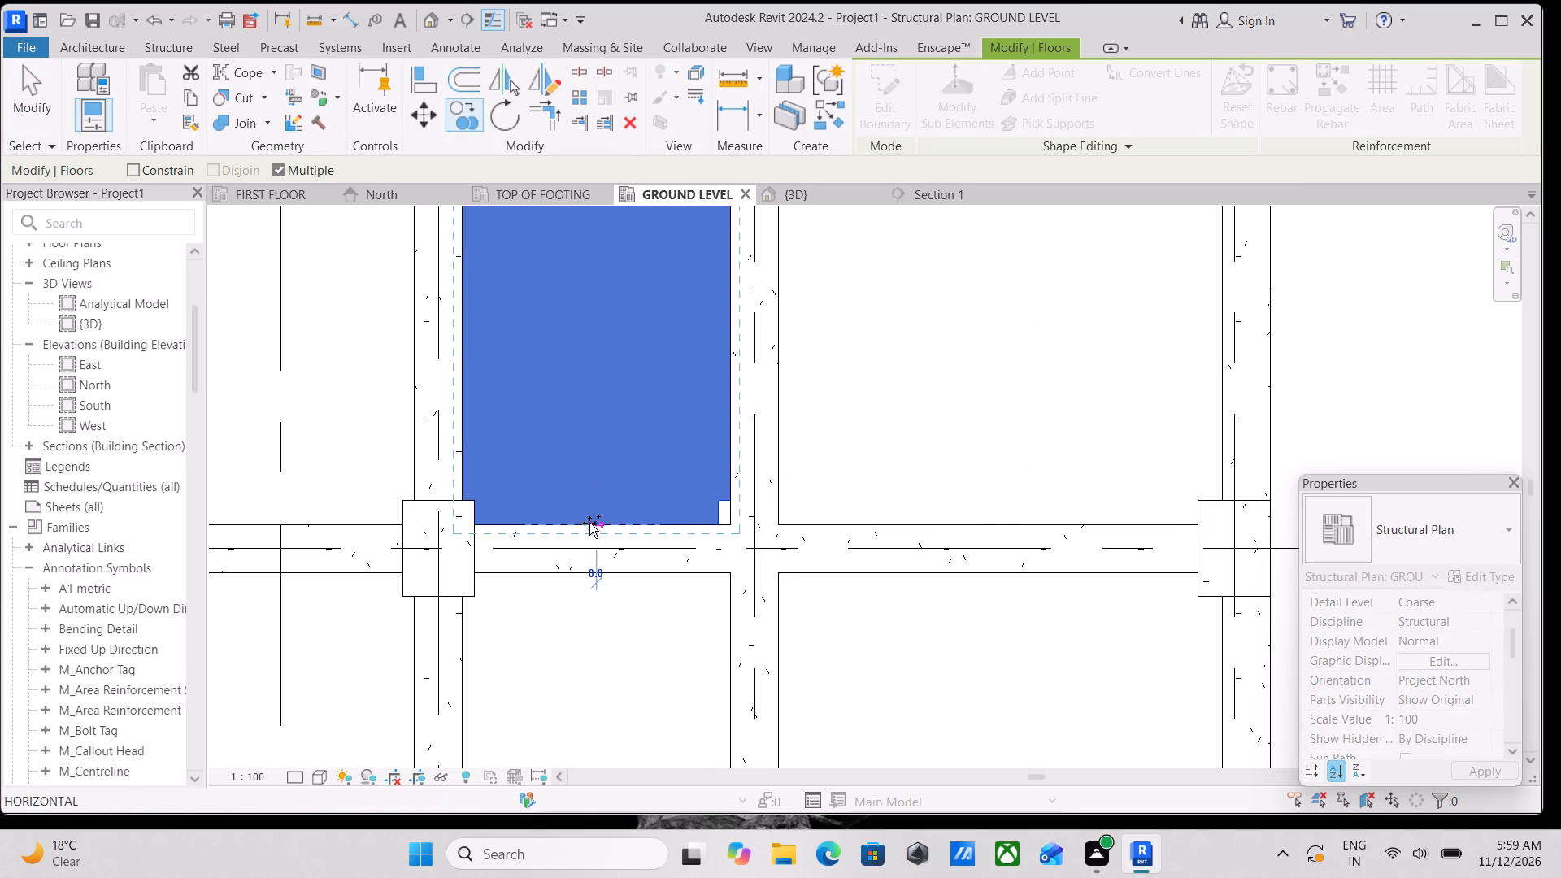
{"action": "middle_click_drag", "start_coordinate": [746, 541], "coordinate": [652, 528]}
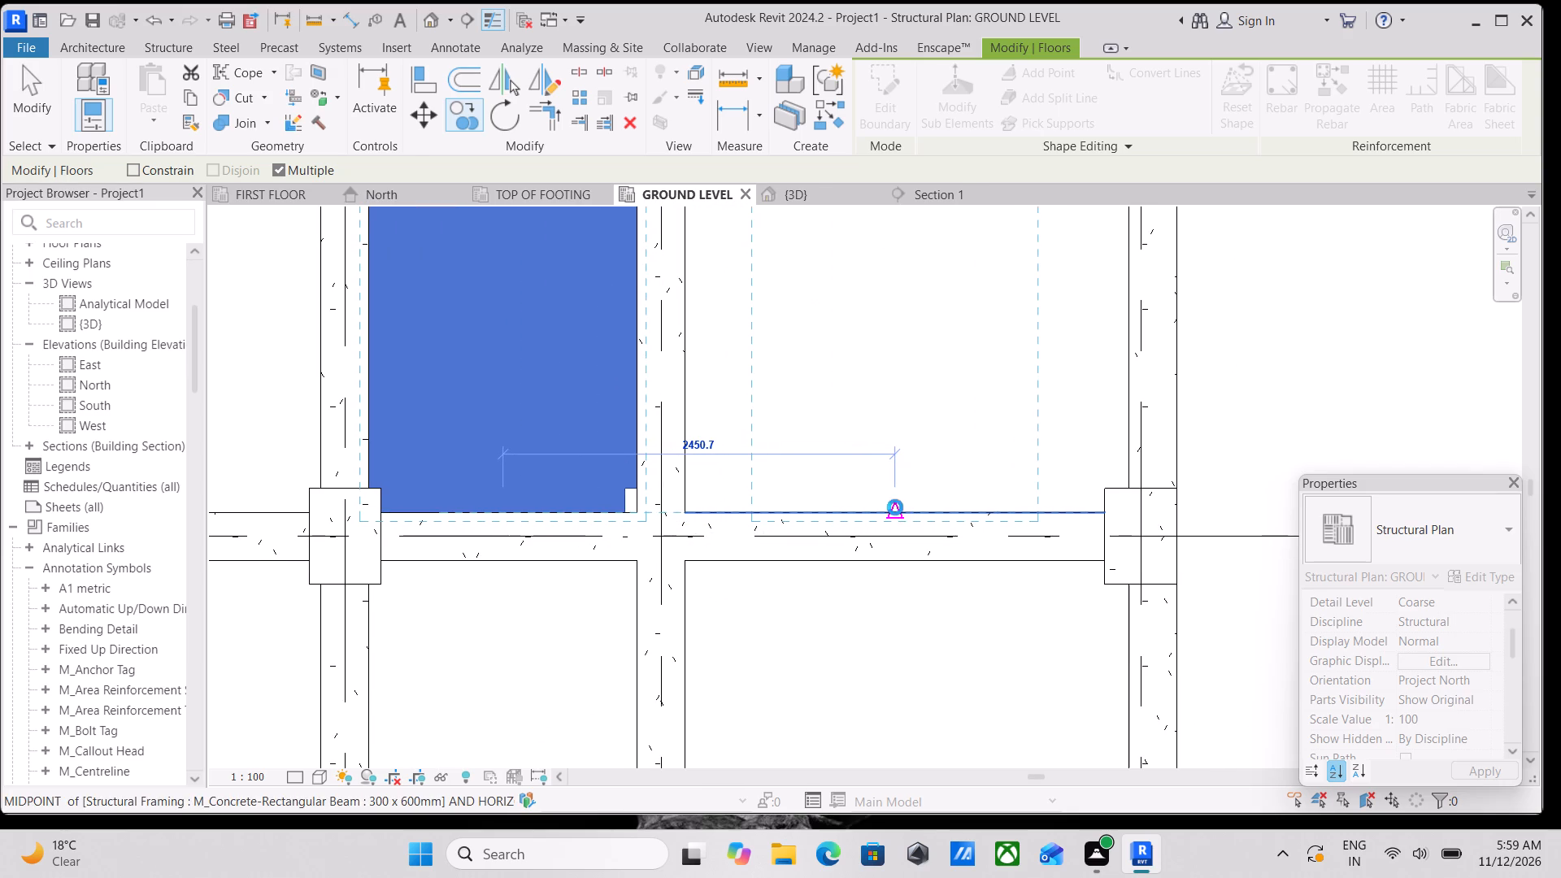
{"action": "left_click", "coordinate": [895, 507]}
{"action": "scroll", "coordinate": [895, 507], "scroll_direction": "down", "scroll_amount": 2}
{"action": "middle_click_drag", "start_coordinate": [895, 507], "coordinate": [894, 537]}
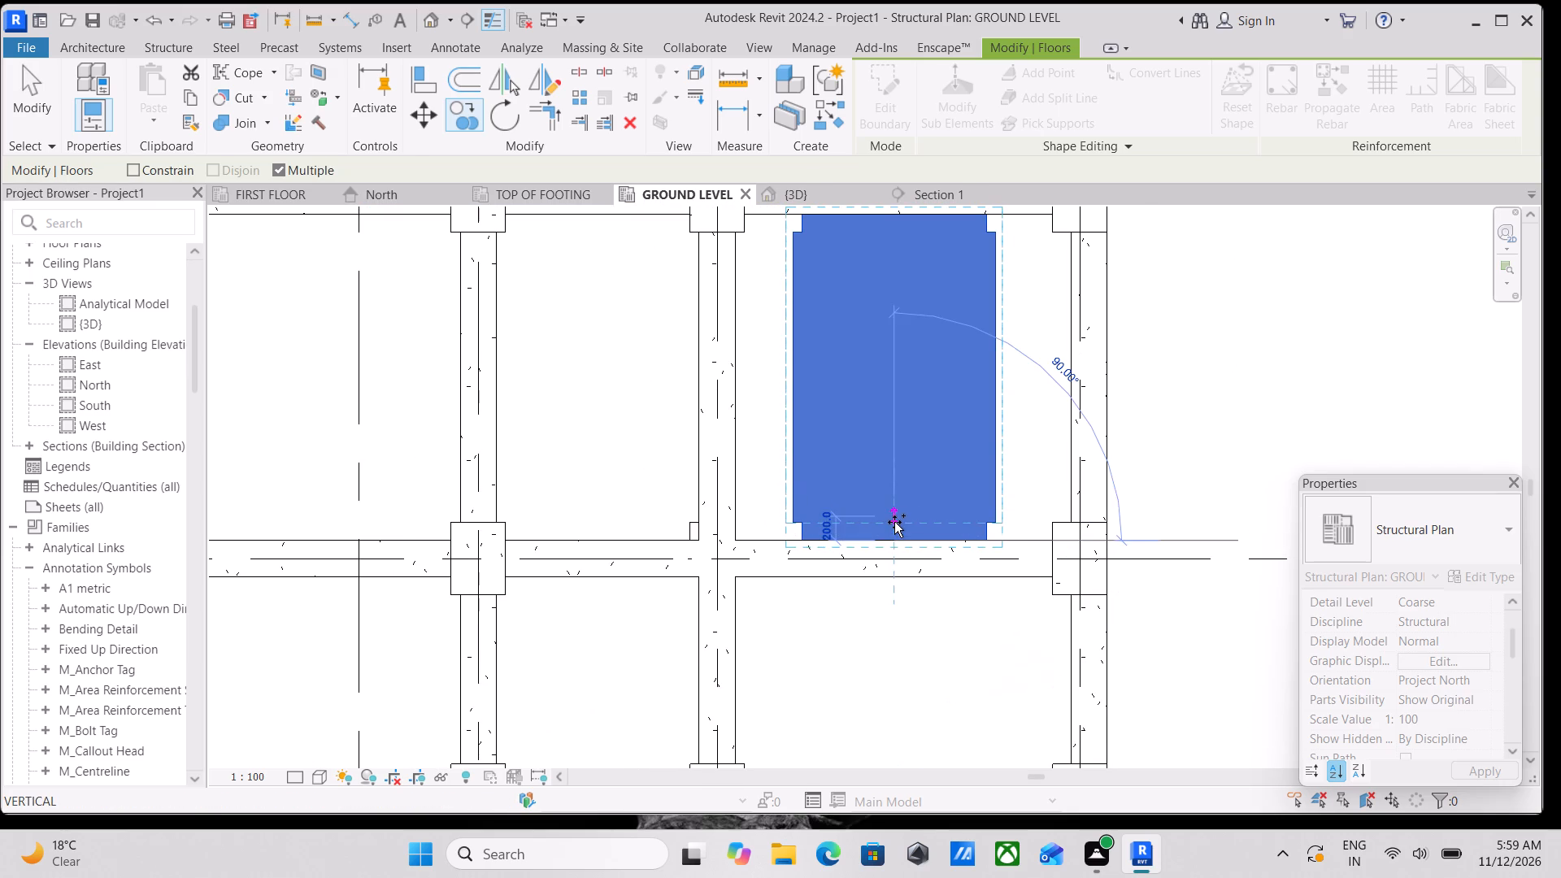
{"action": "key", "text": "Escape"}
{"action": "key", "text": "Escape"}
Edit the copied floor's boundary, moving its right edge about 624 mm outward onto the near face of the right-hand beam.
{"action": "middle_click_drag", "start_coordinate": [990, 371], "coordinate": [989, 432]}
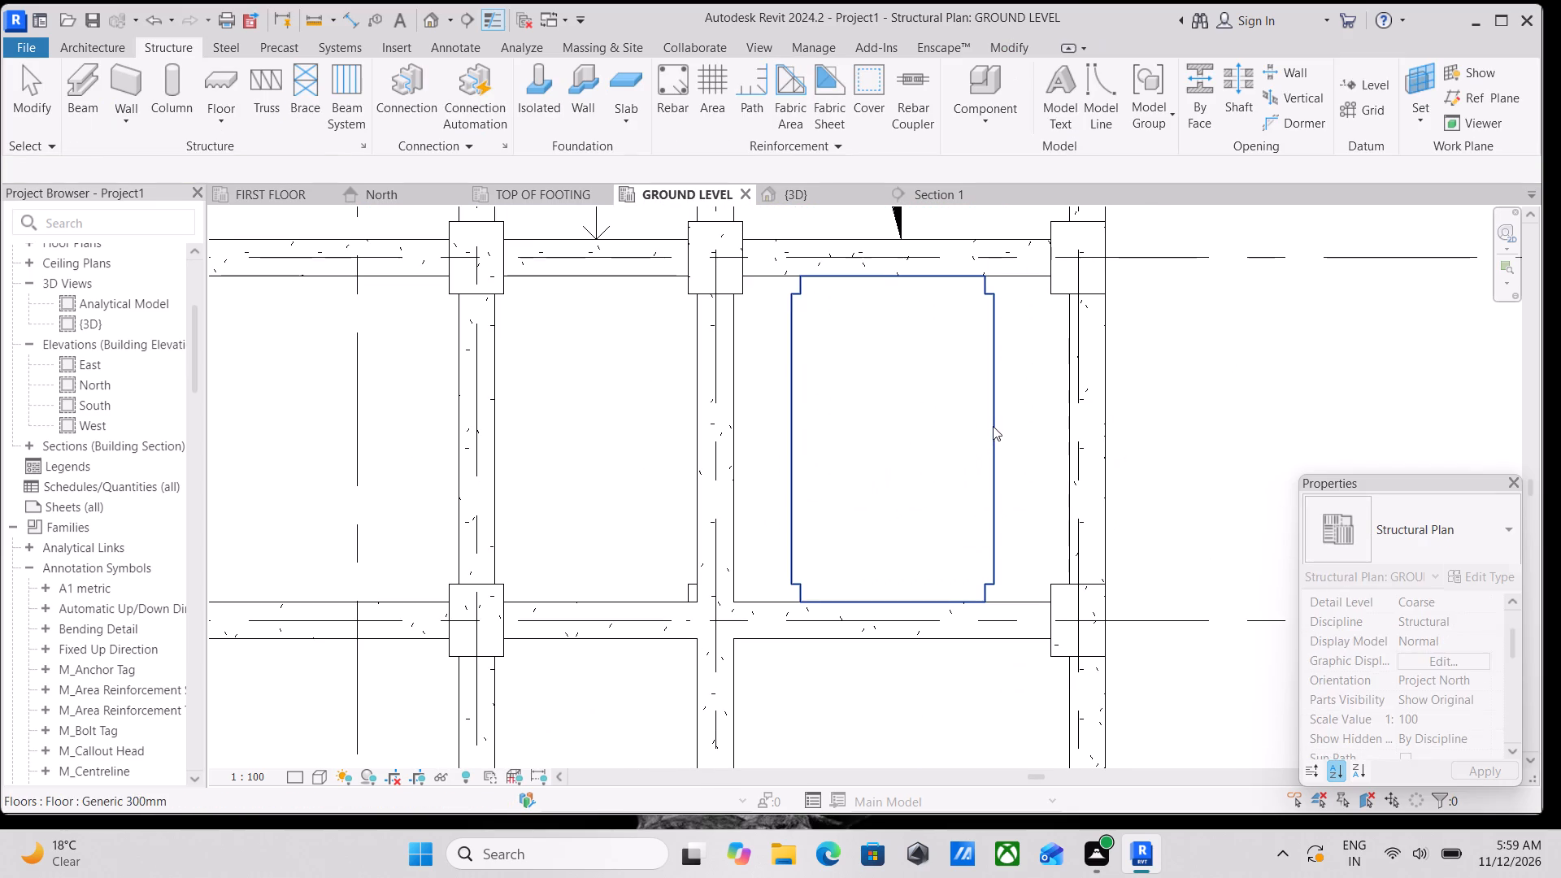
{"action": "left_click", "coordinate": [991, 405]}
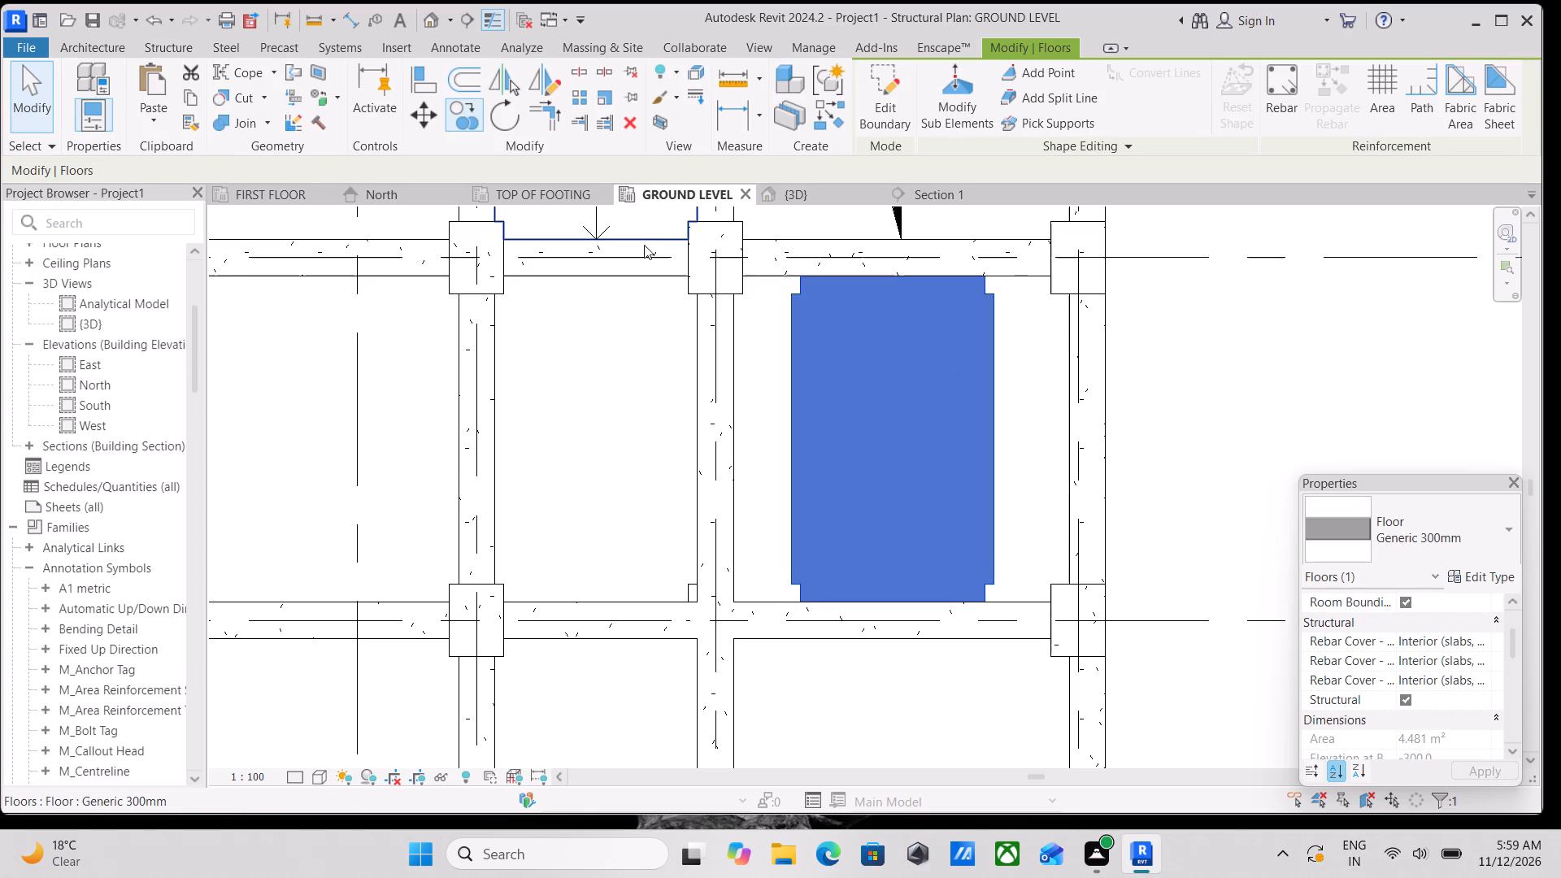
{"action": "left_click", "coordinate": [883, 128]}
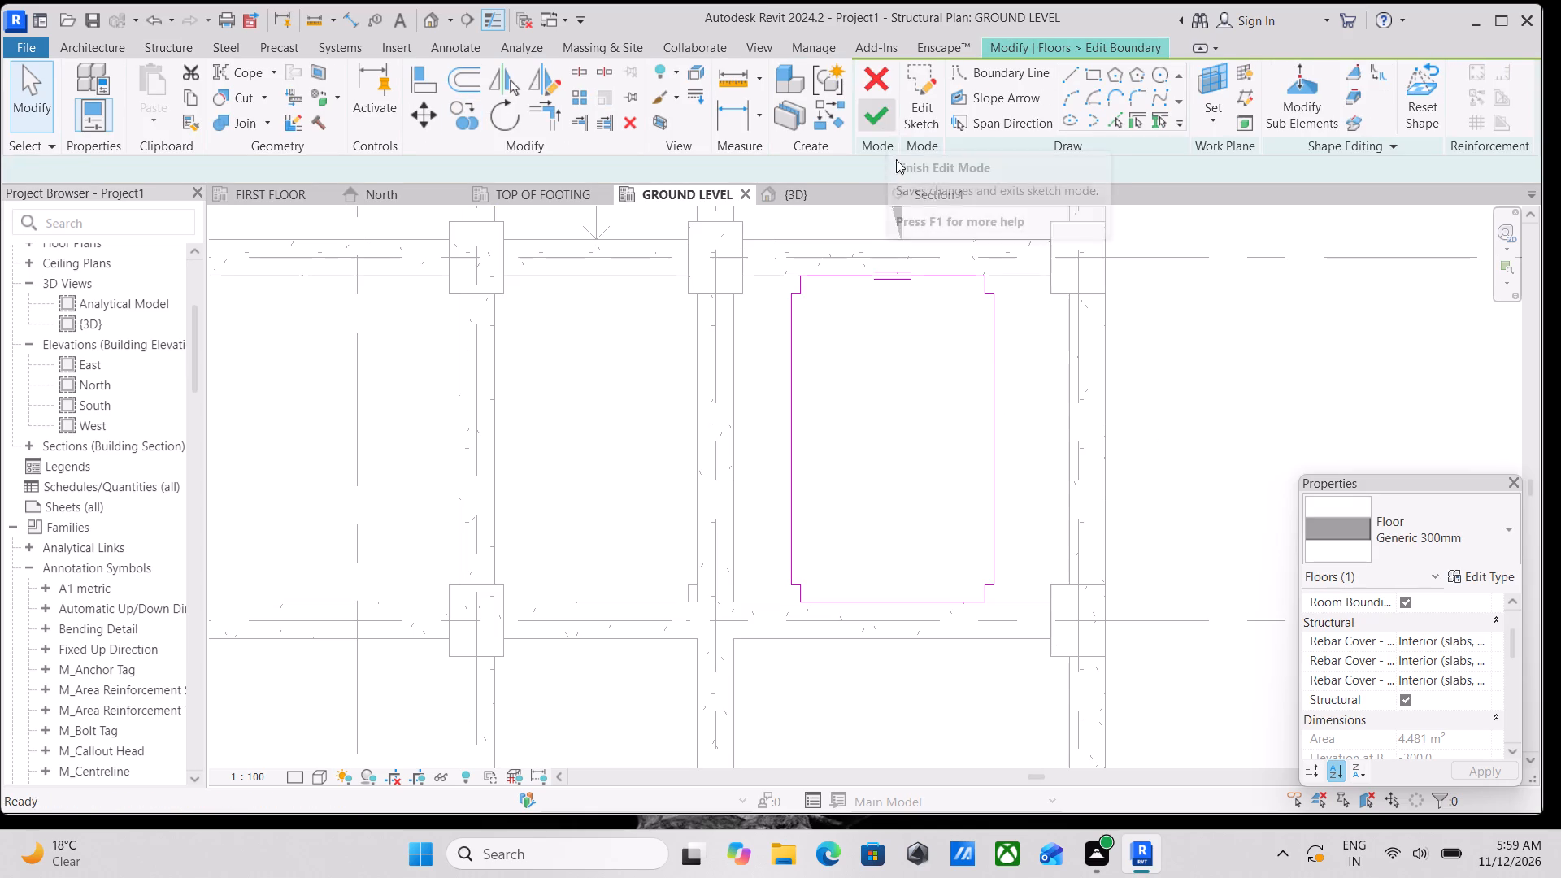
{"action": "left_click", "coordinate": [990, 401]}
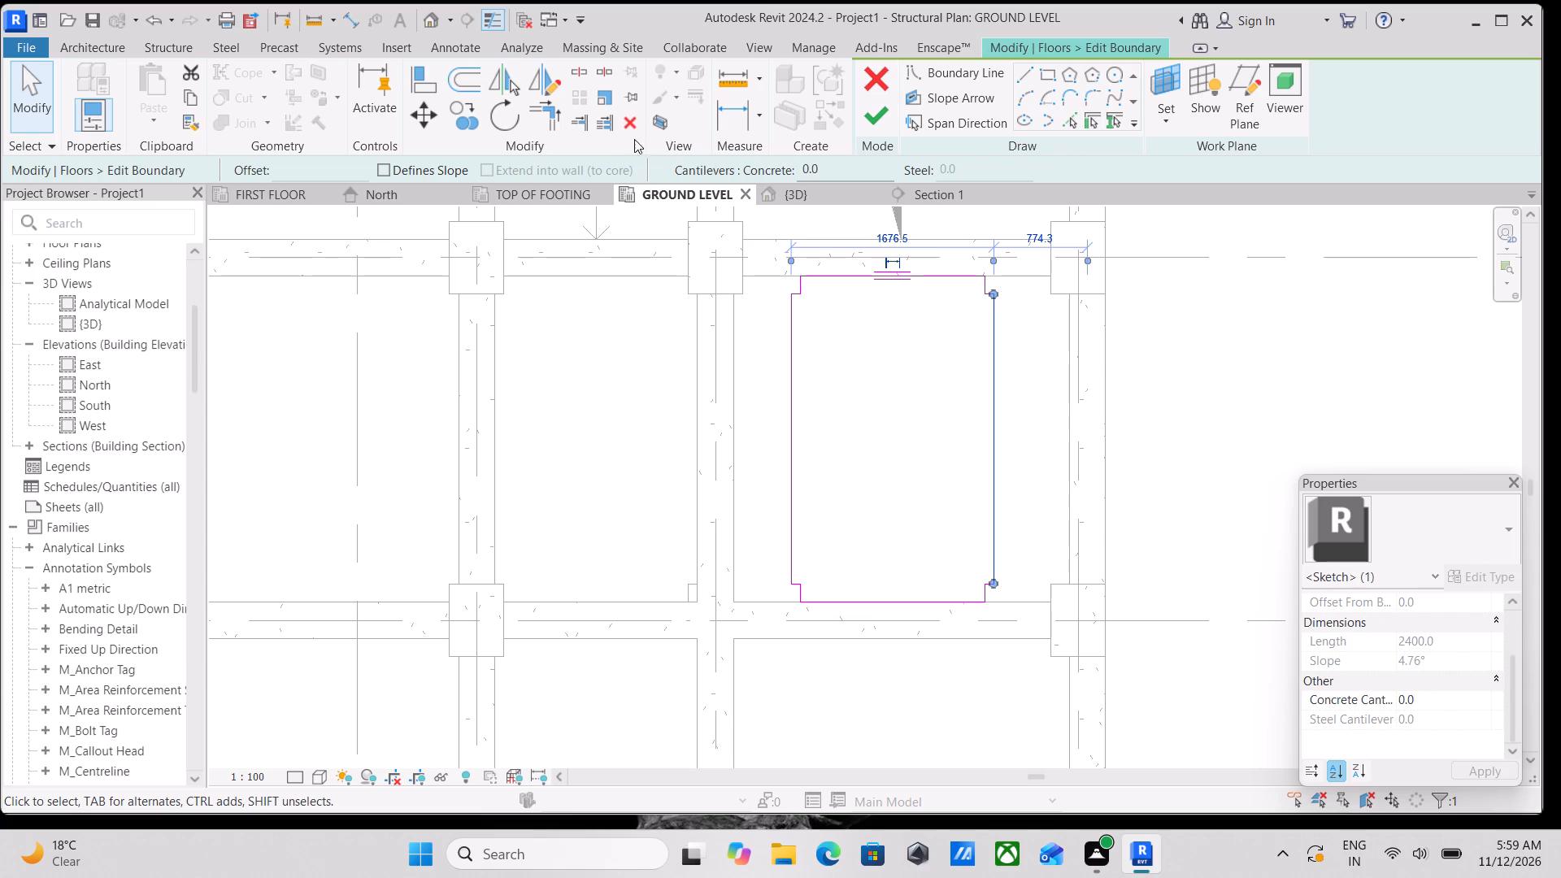
{"action": "left_click", "coordinate": [429, 115]}
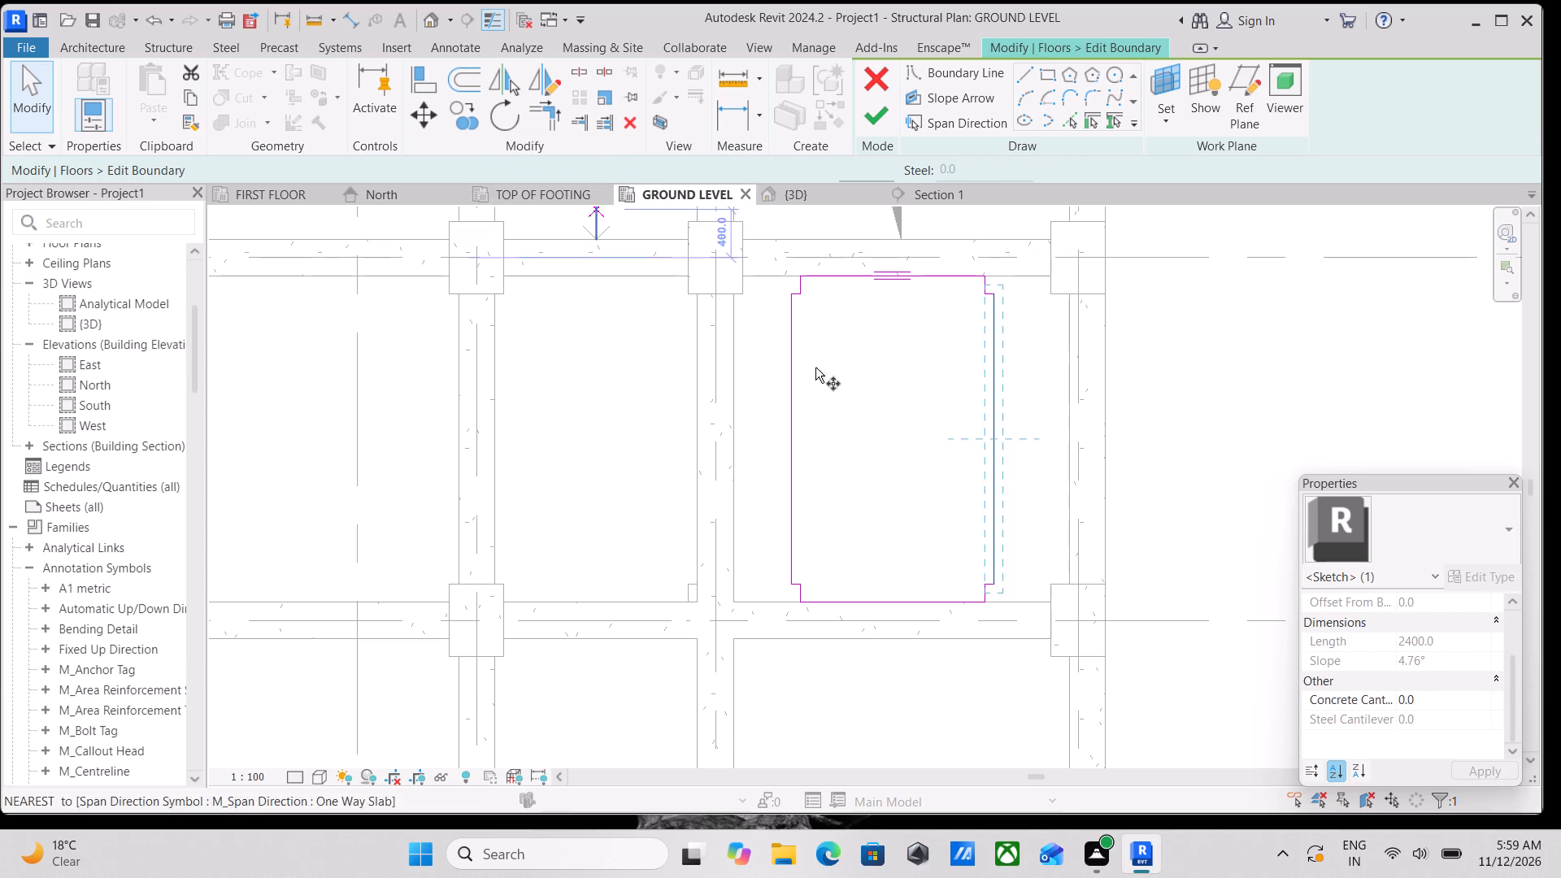
{"action": "left_click", "coordinate": [991, 437]}
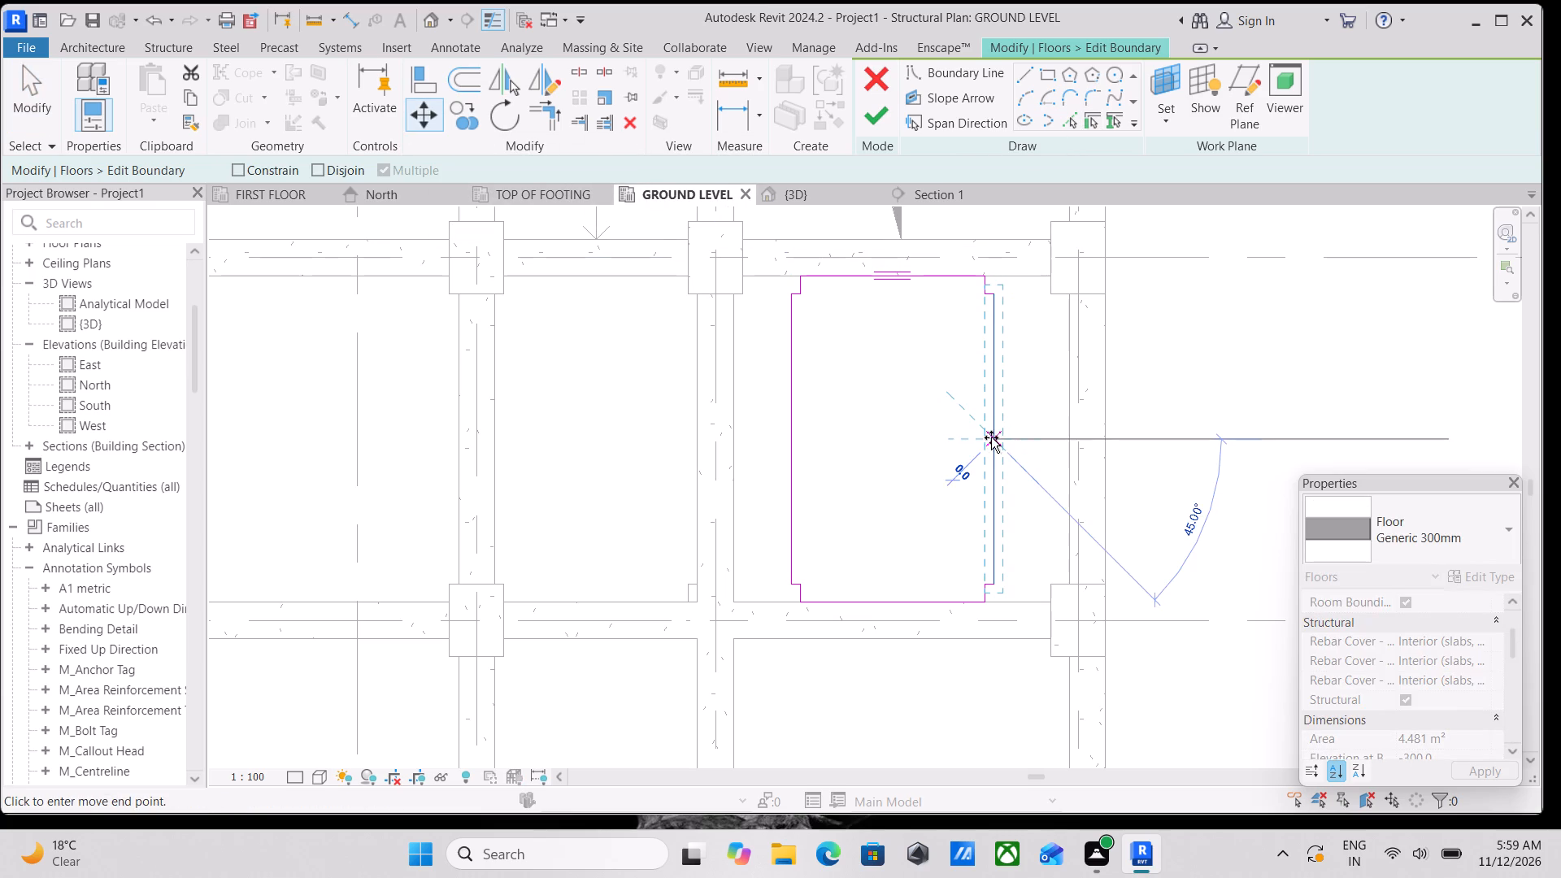
{"action": "left_click", "coordinate": [1072, 439]}
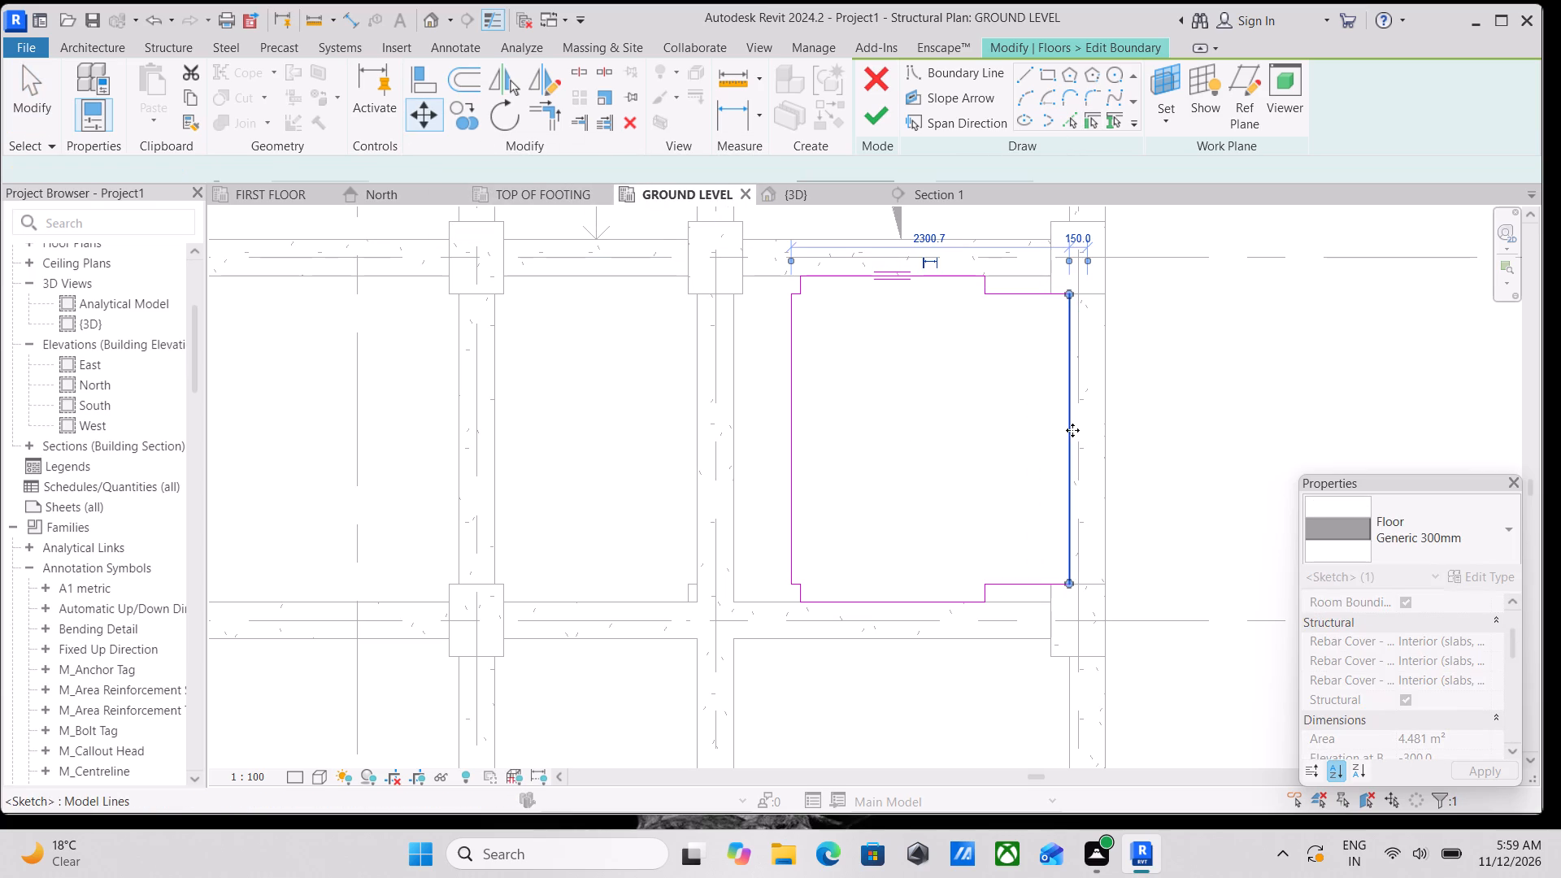
Move the upper-right vertical notch line about 549 mm right onto the upper-right column's left face.
{"action": "scroll", "coordinate": [1020, 297], "scroll_direction": "up", "scroll_amount": 5}
{"action": "left_click", "coordinate": [964, 286]}
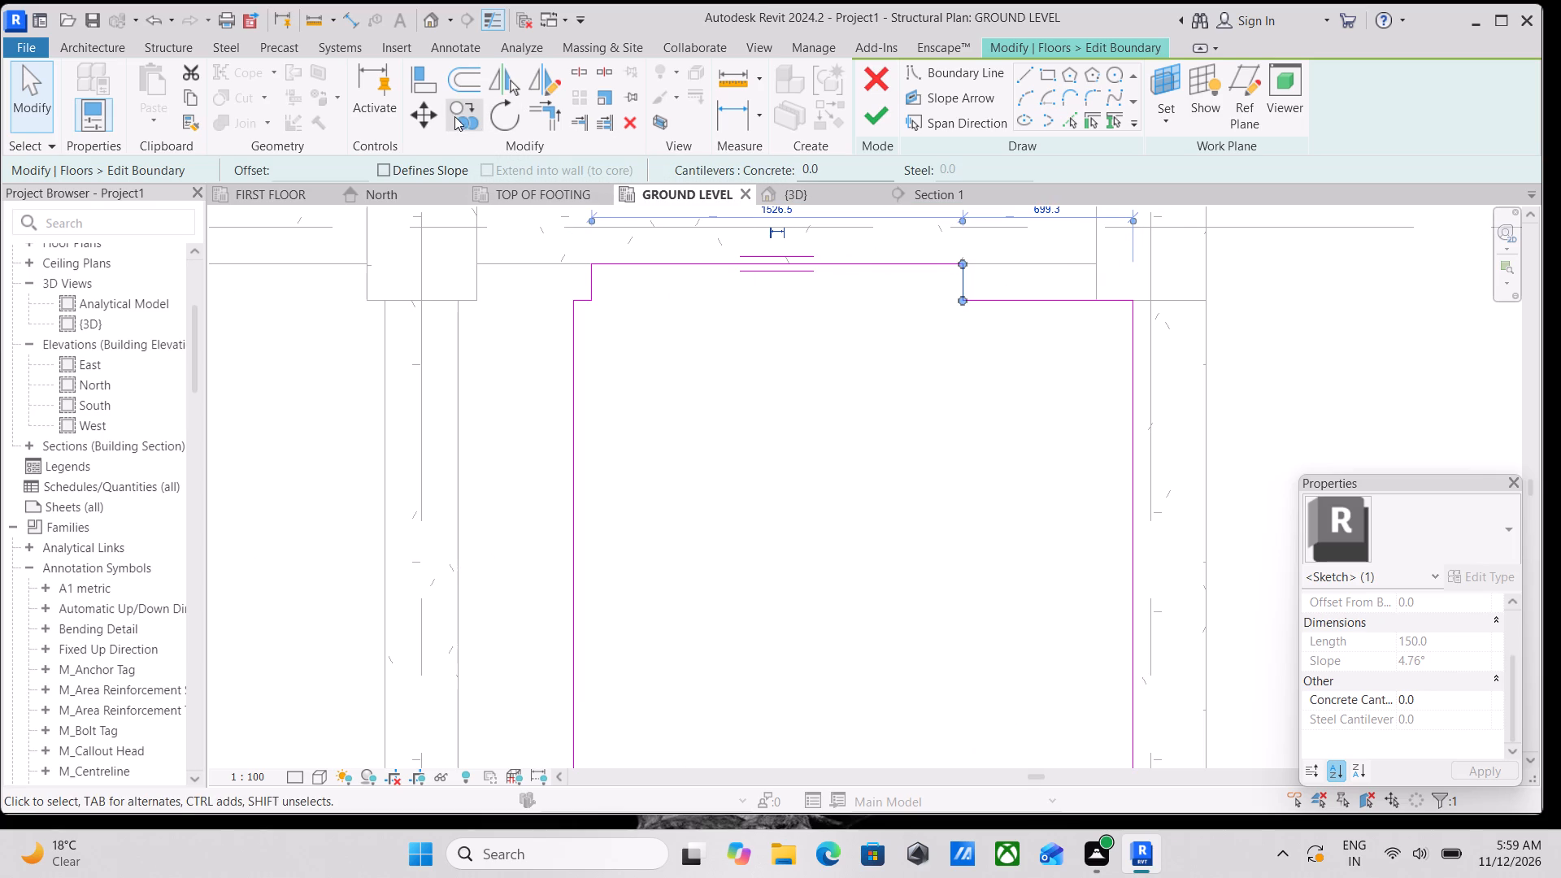
{"action": "left_click", "coordinate": [424, 113]}
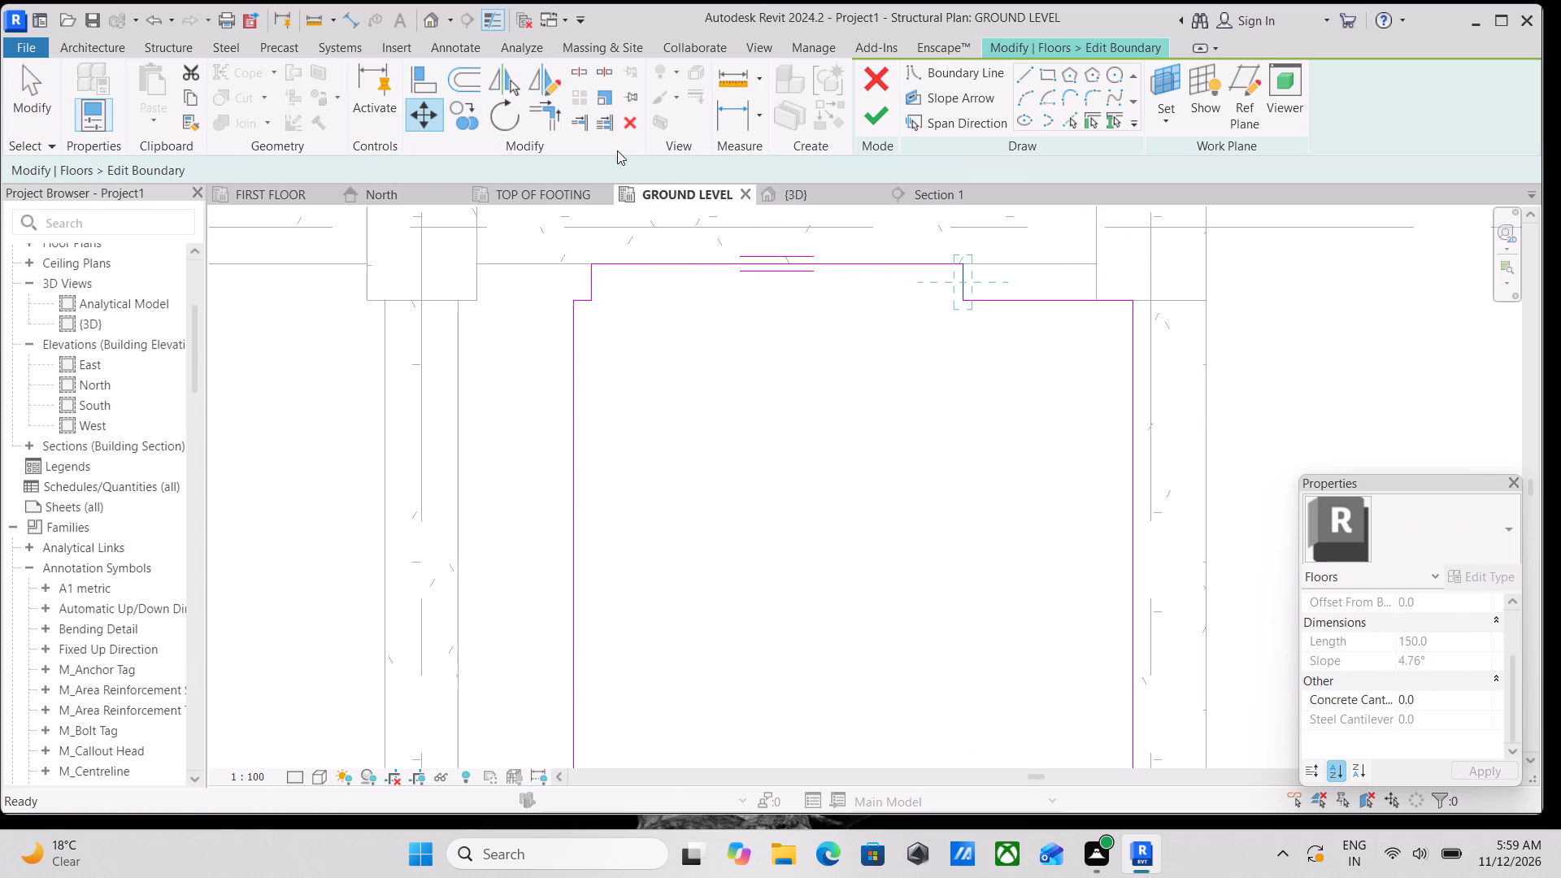
{"action": "left_click", "coordinate": [963, 278]}
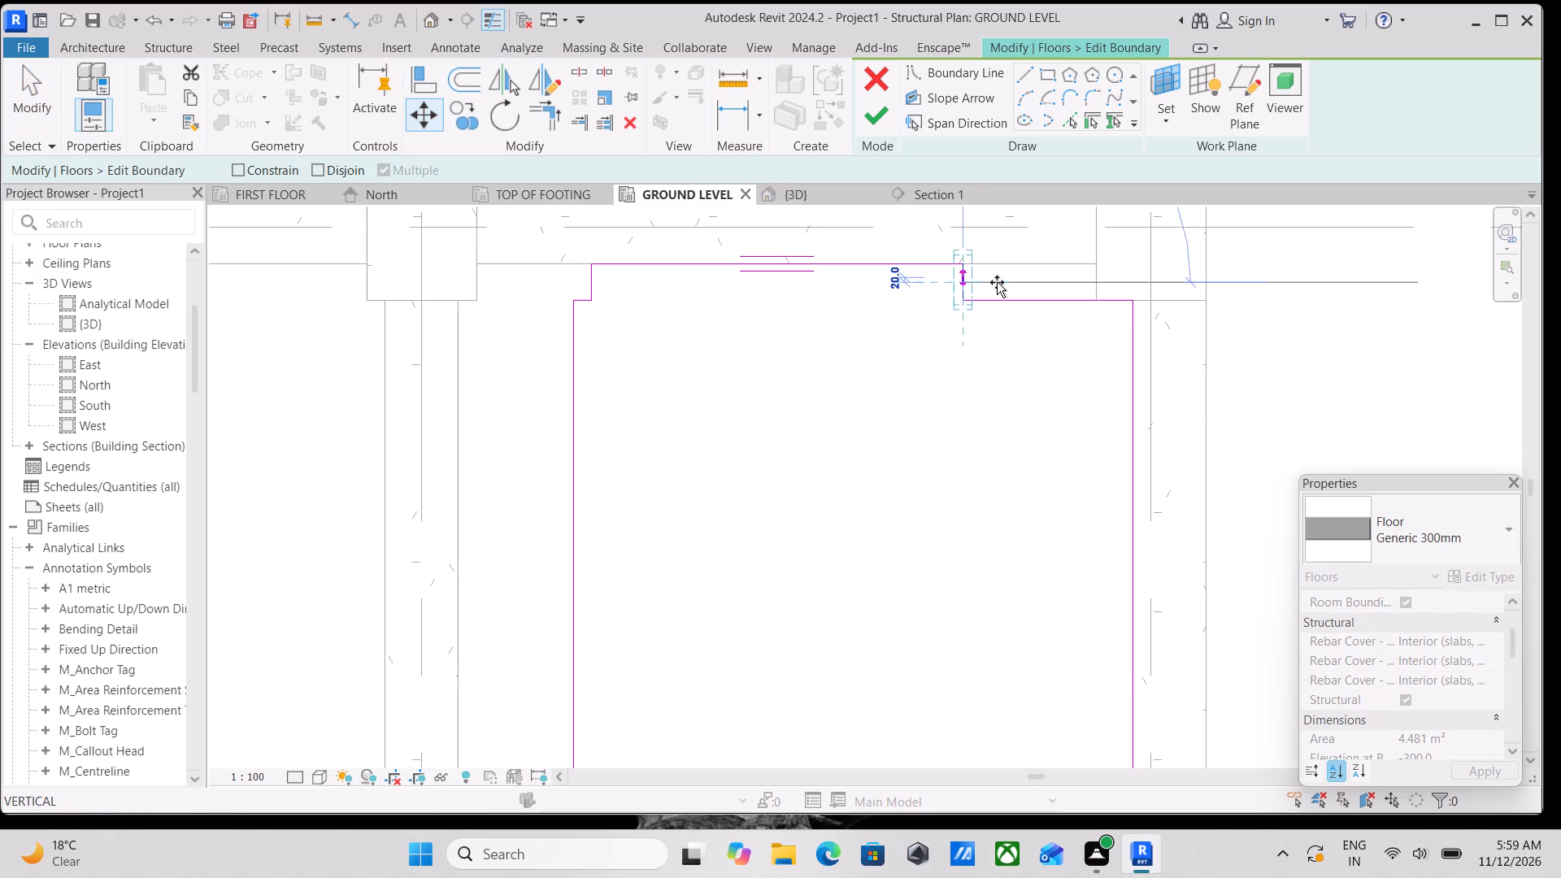
{"action": "left_click", "coordinate": [1094, 285]}
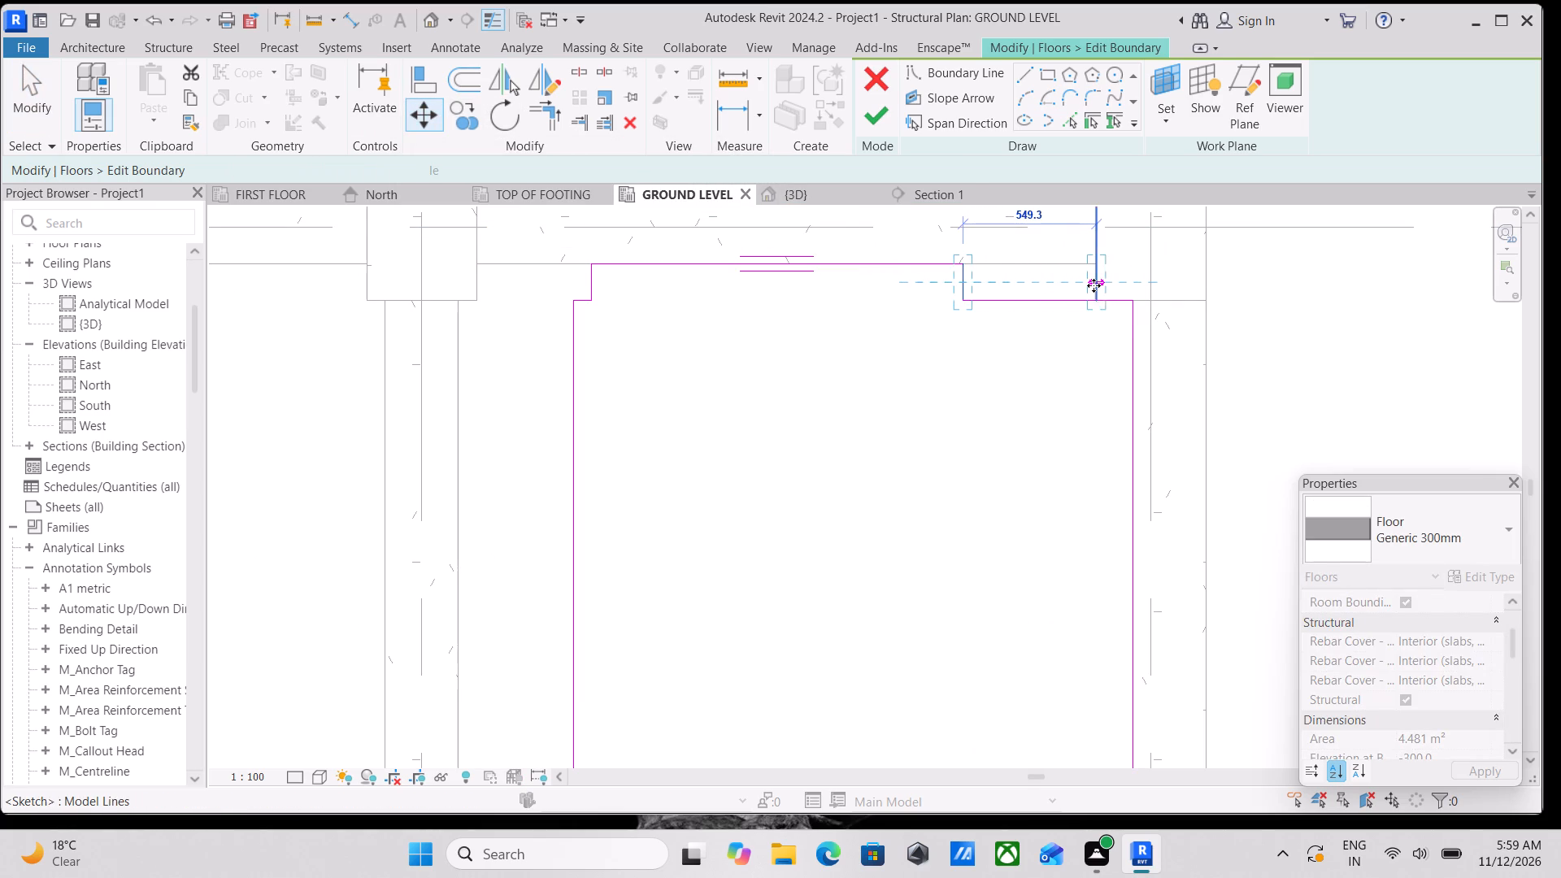
Move the lower-right vertical notch line about 549 mm right onto the lower-right column's left face.
{"action": "scroll", "coordinate": [1094, 285], "scroll_direction": "down", "scroll_amount": 1}
{"action": "middle_click_drag", "start_coordinate": [1094, 285], "coordinate": [1000, 206]}
{"action": "scroll", "coordinate": [1048, 225], "scroll_direction": "up", "scroll_amount": 2}
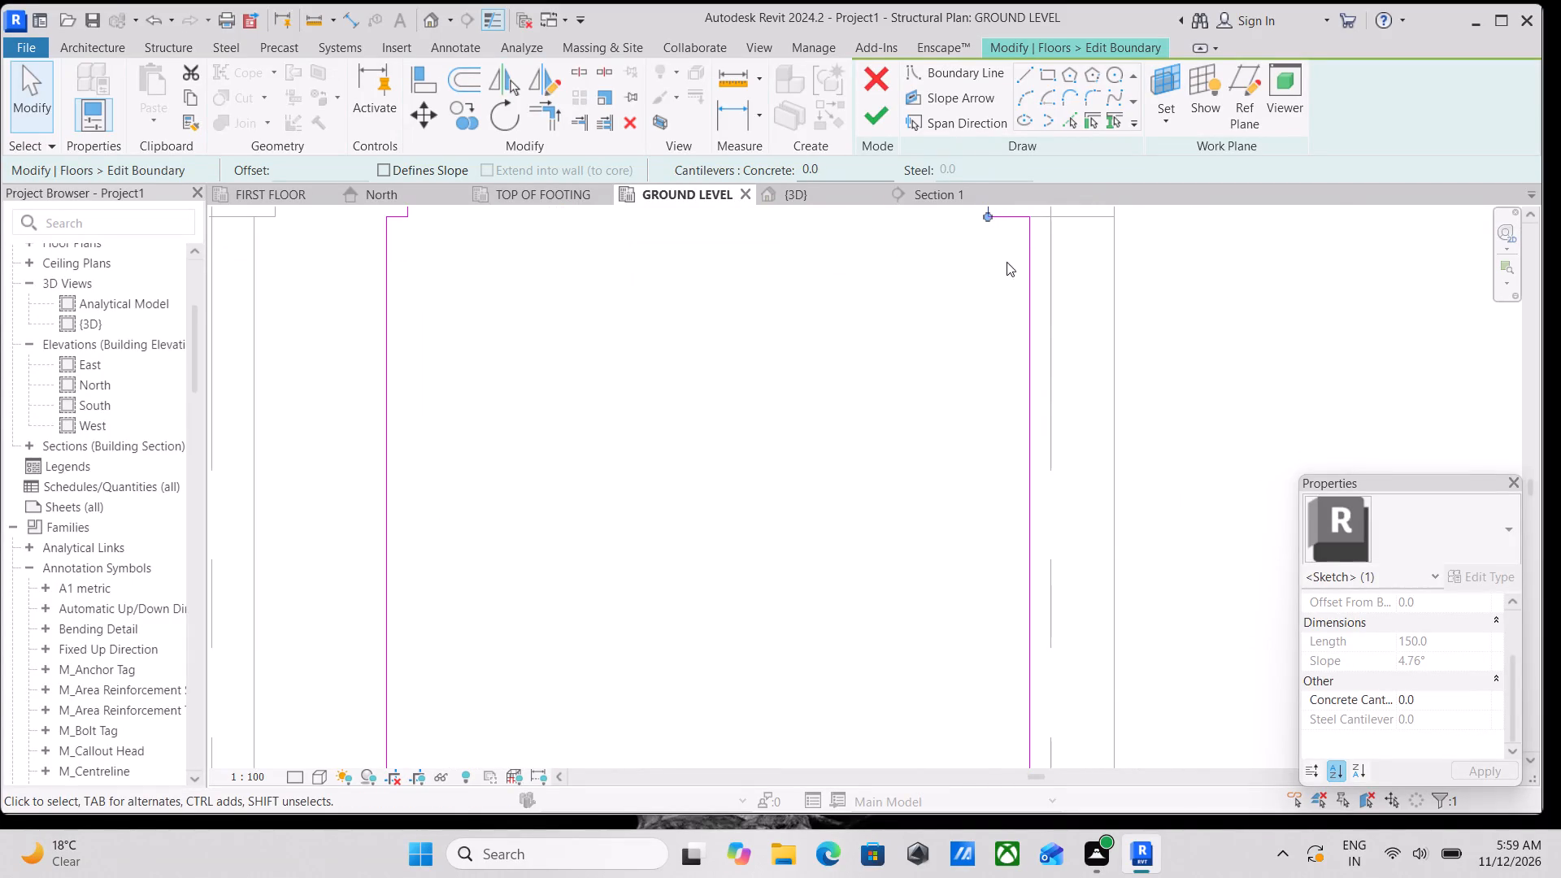
{"action": "scroll", "coordinate": [932, 335], "scroll_direction": "down", "scroll_amount": 4}
{"action": "scroll", "coordinate": [813, 361], "scroll_direction": "down", "scroll_amount": 2}
{"action": "middle_click_drag", "start_coordinate": [812, 366], "coordinate": [859, 293]}
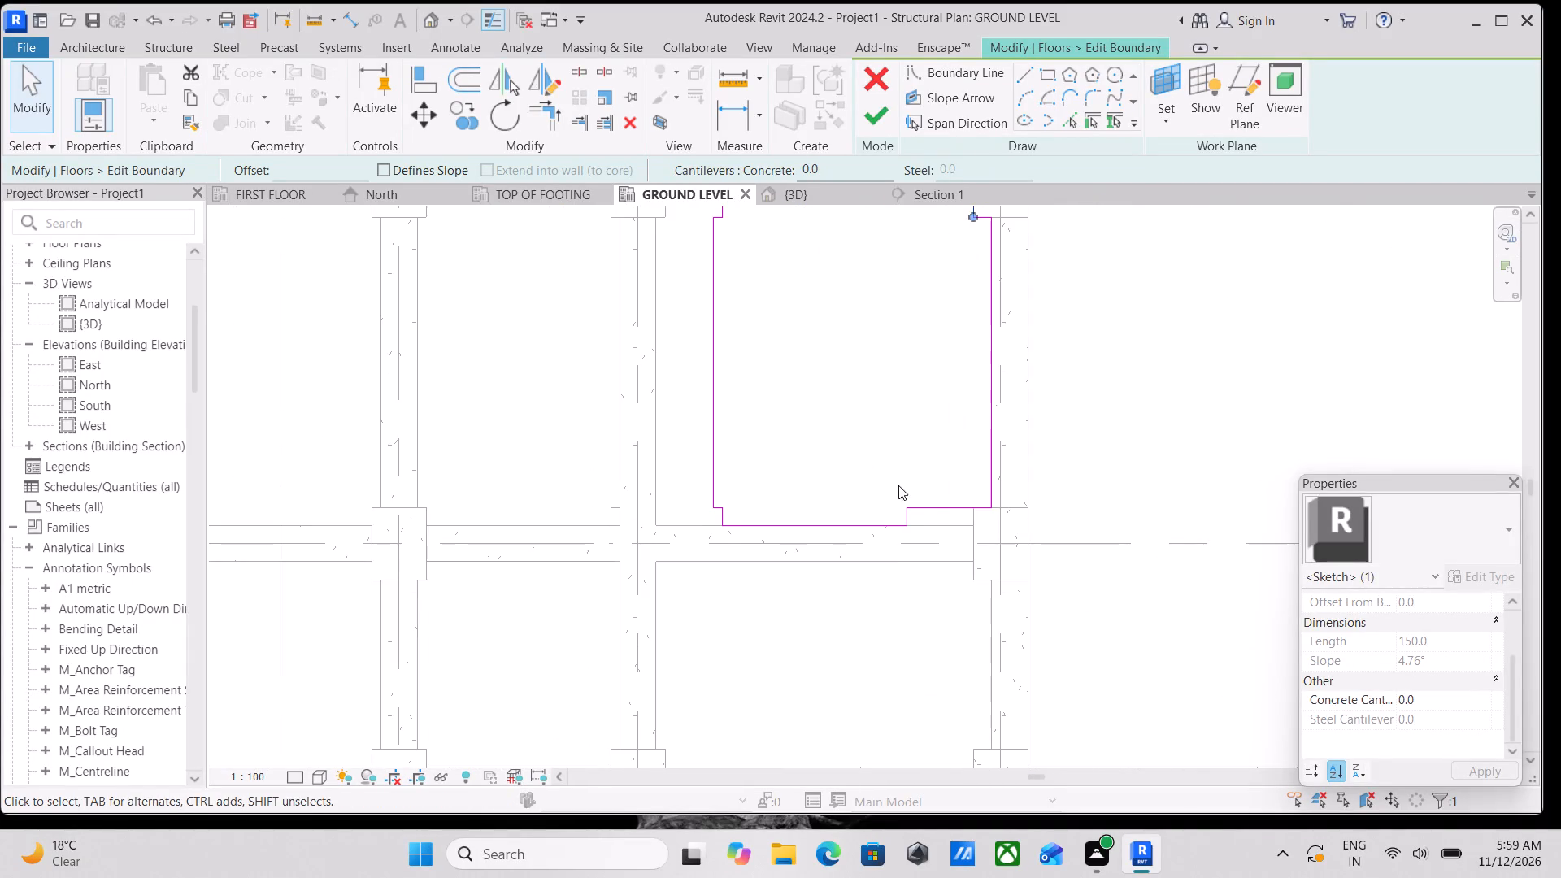
{"action": "scroll", "coordinate": [940, 508], "scroll_direction": "up", "scroll_amount": 4}
{"action": "left_click", "coordinate": [893, 515]}
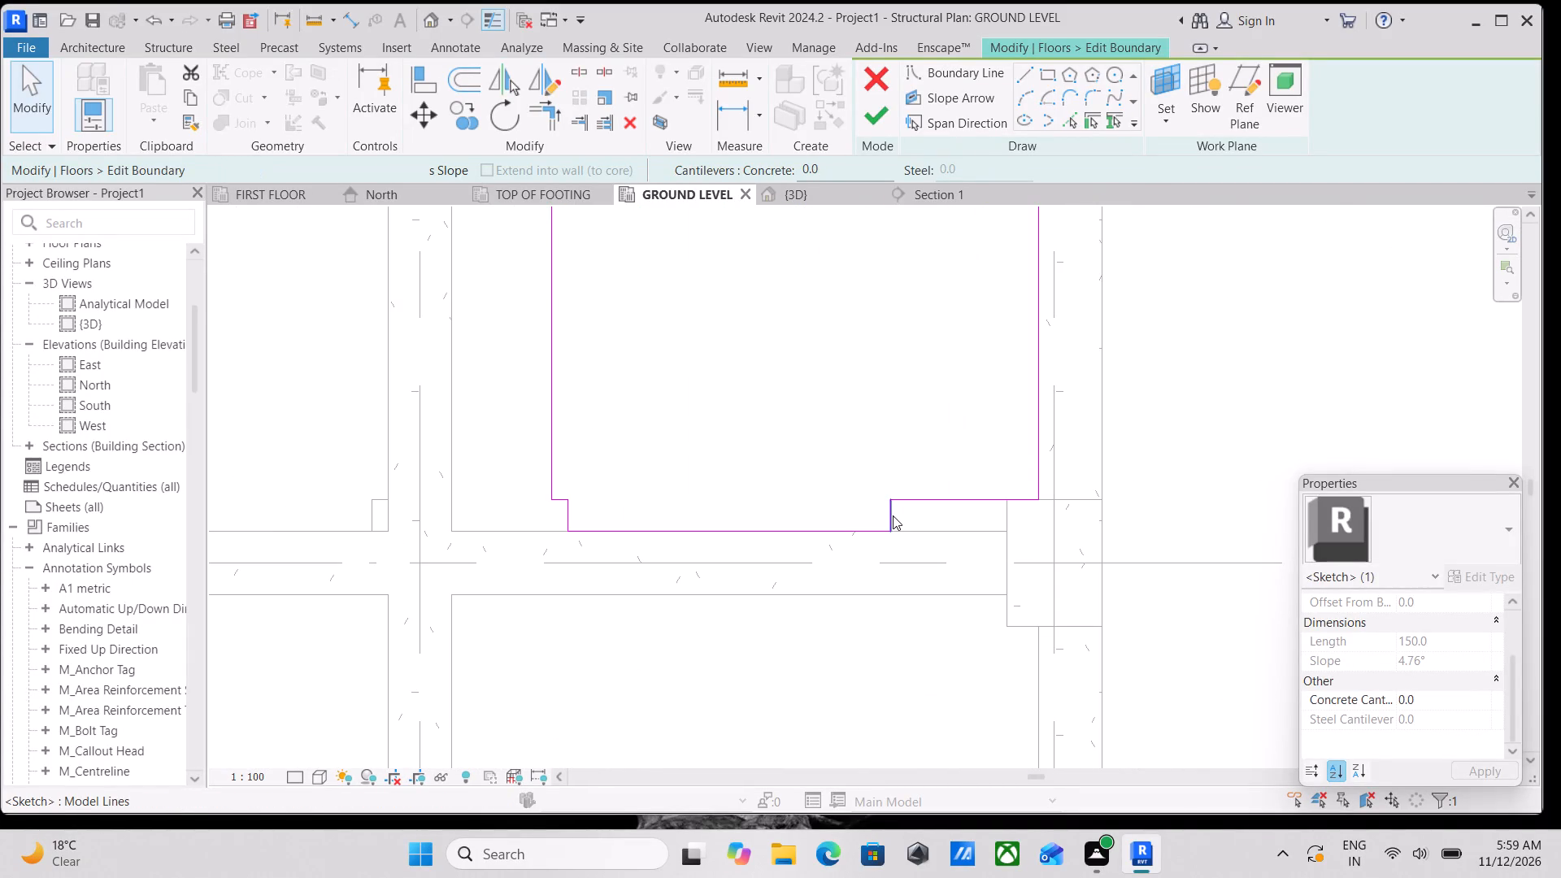
{"action": "left_click", "coordinate": [433, 109]}
{"action": "scroll", "coordinate": [937, 546], "scroll_direction": "up", "scroll_amount": 1}
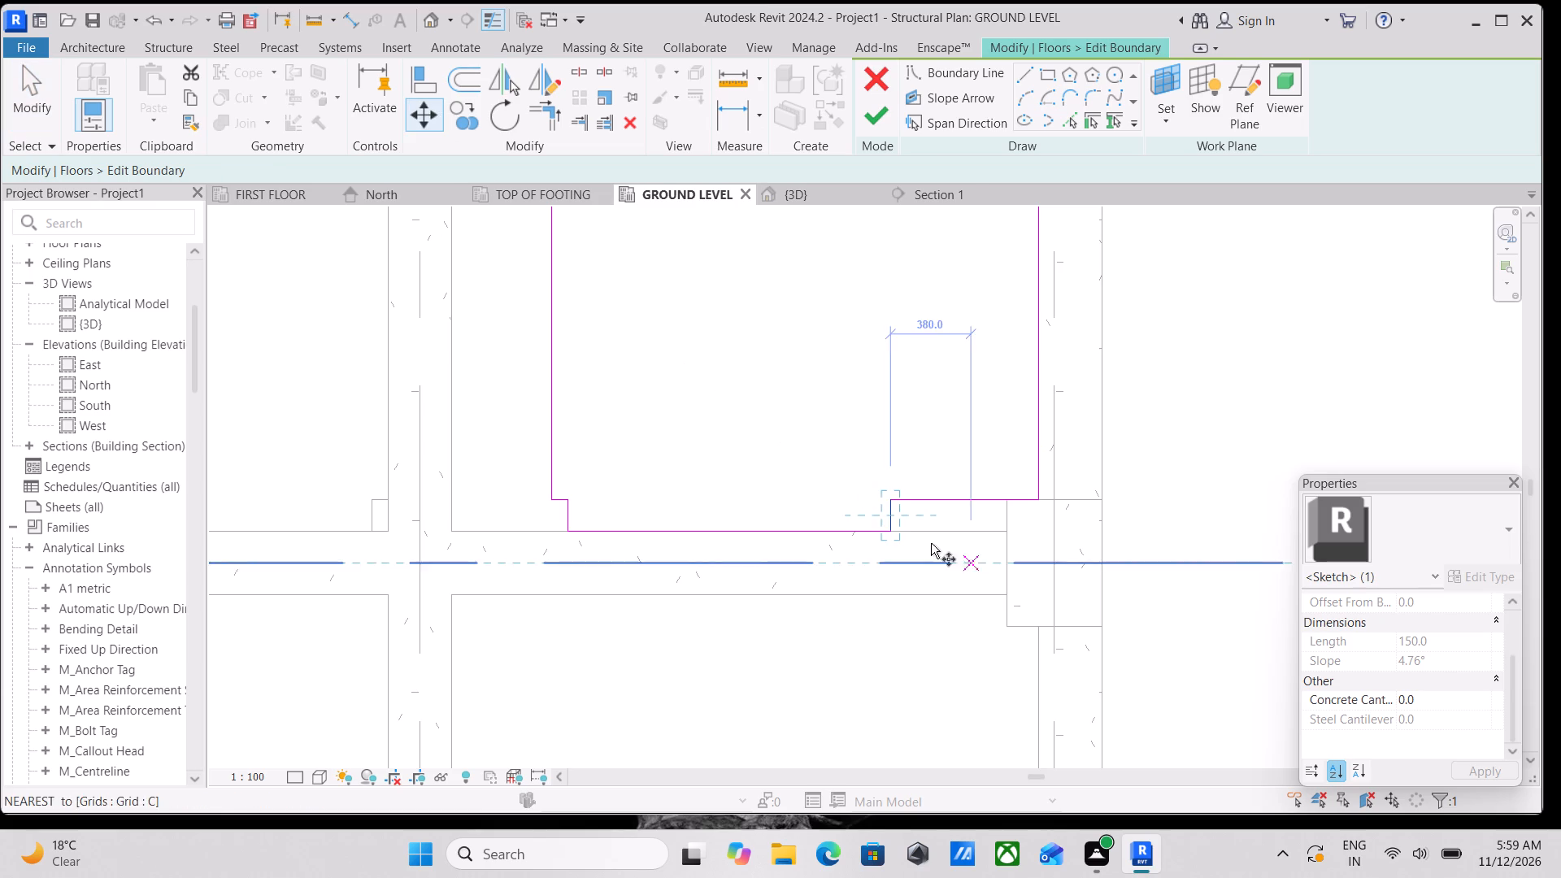
{"action": "scroll", "coordinate": [931, 543], "scroll_direction": "up", "scroll_amount": 4}
{"action": "left_click", "coordinate": [855, 493]}
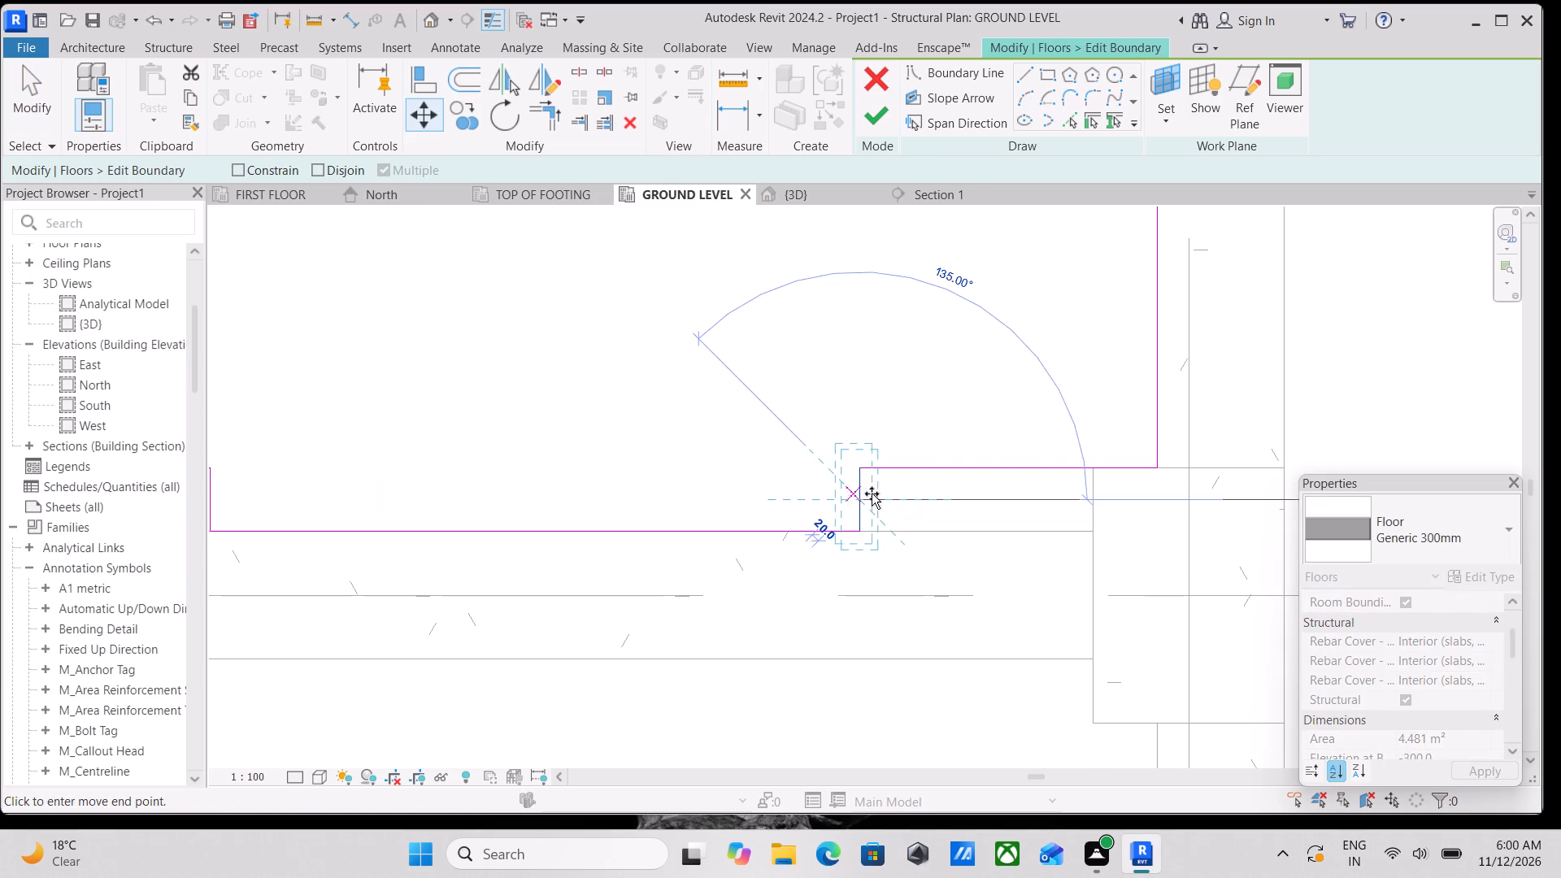
{"action": "left_click", "coordinate": [1094, 502]}
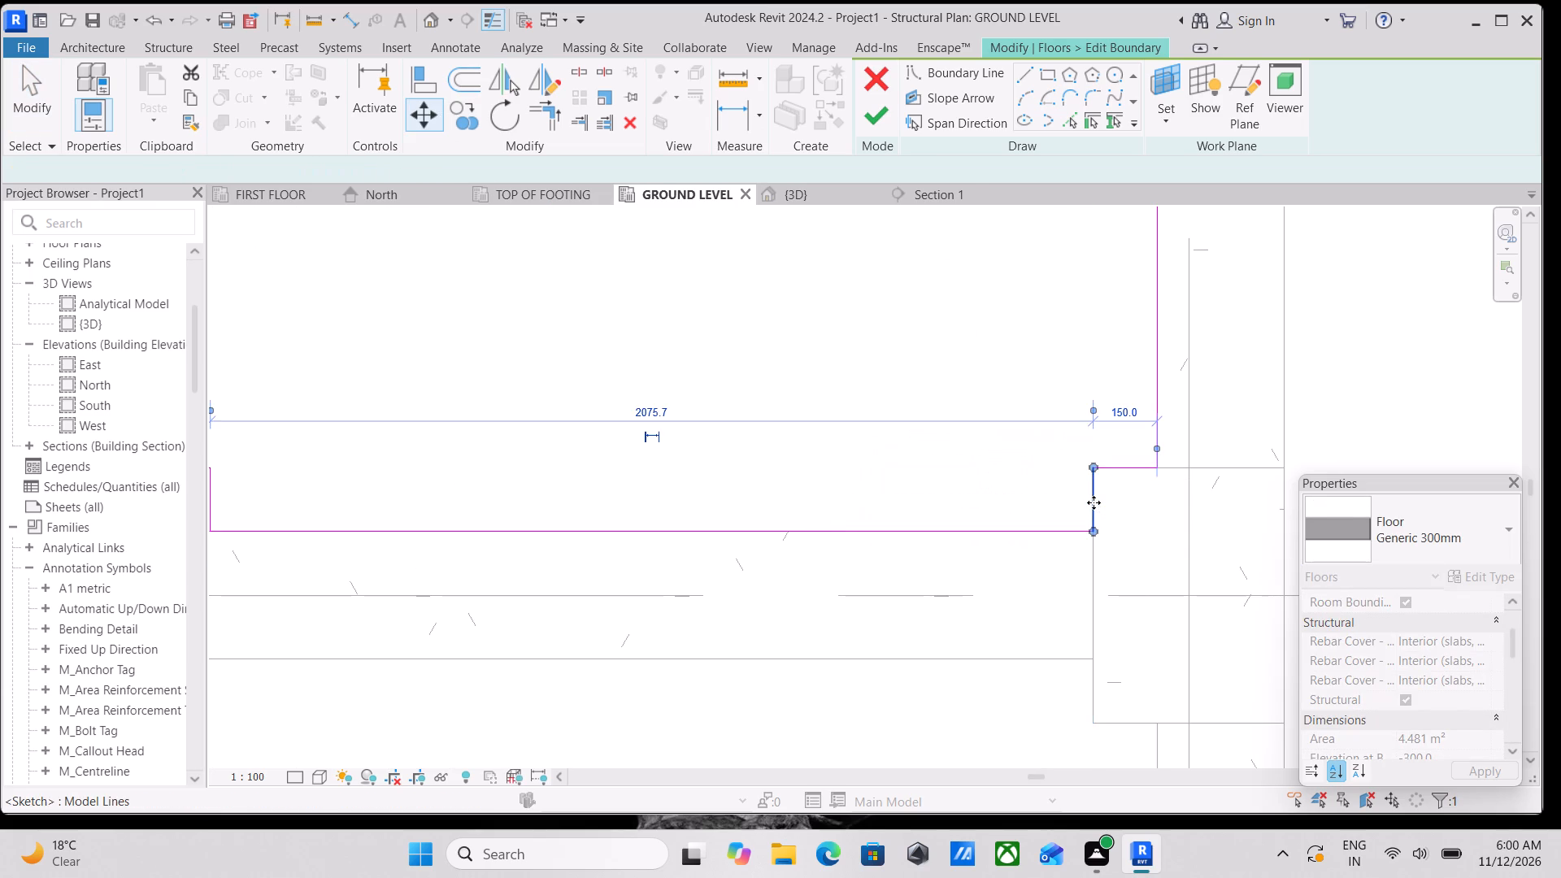
Move the boundary's left edge about 474 mm outward onto the near face of the left-hand 300 x 600 mm beam.
{"action": "scroll", "coordinate": [1094, 502], "scroll_direction": "down", "scroll_amount": 3}
{"action": "scroll", "coordinate": [876, 441], "scroll_direction": "down", "scroll_amount": 3}
{"action": "middle_click_drag", "start_coordinate": [618, 378], "coordinate": [694, 409]}
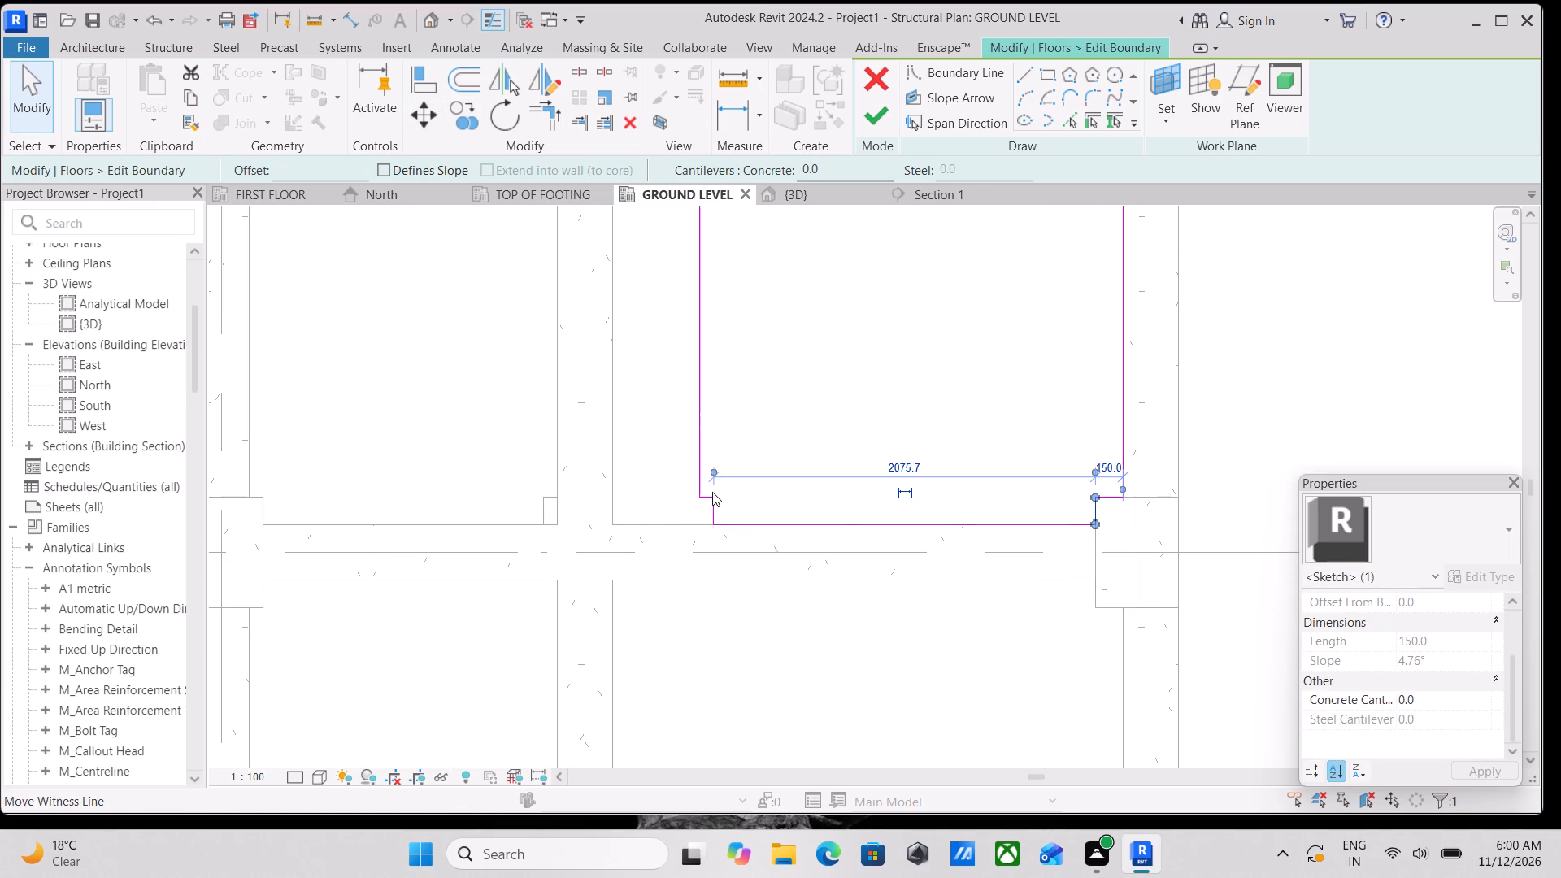
{"action": "left_click", "coordinate": [711, 506]}
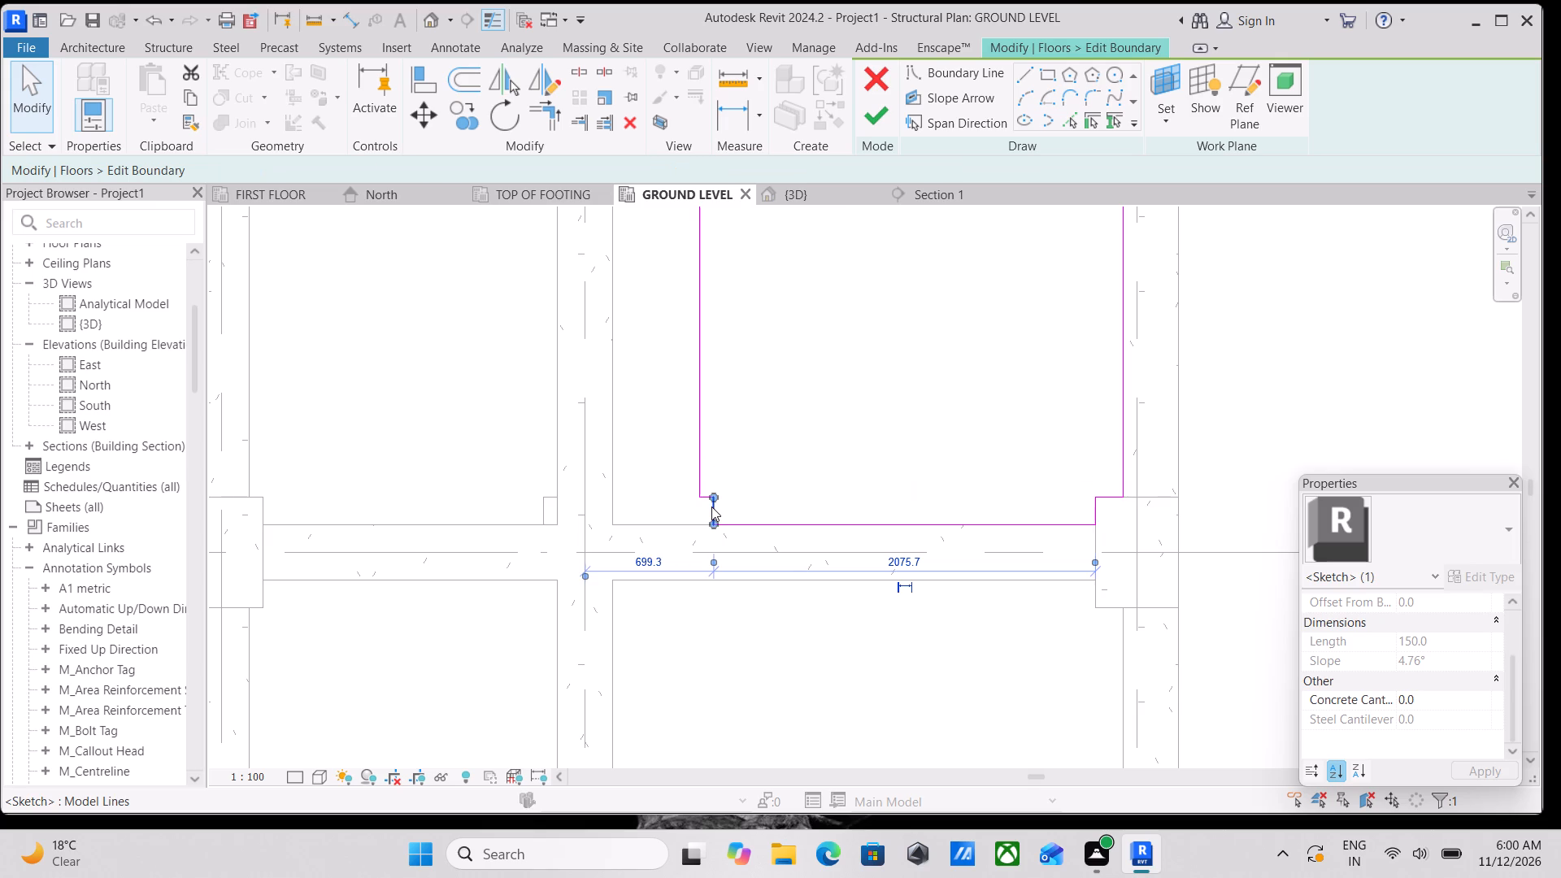
{"action": "middle_click_drag", "start_coordinate": [728, 422], "coordinate": [753, 499]}
{"action": "left_click", "coordinate": [727, 411]}
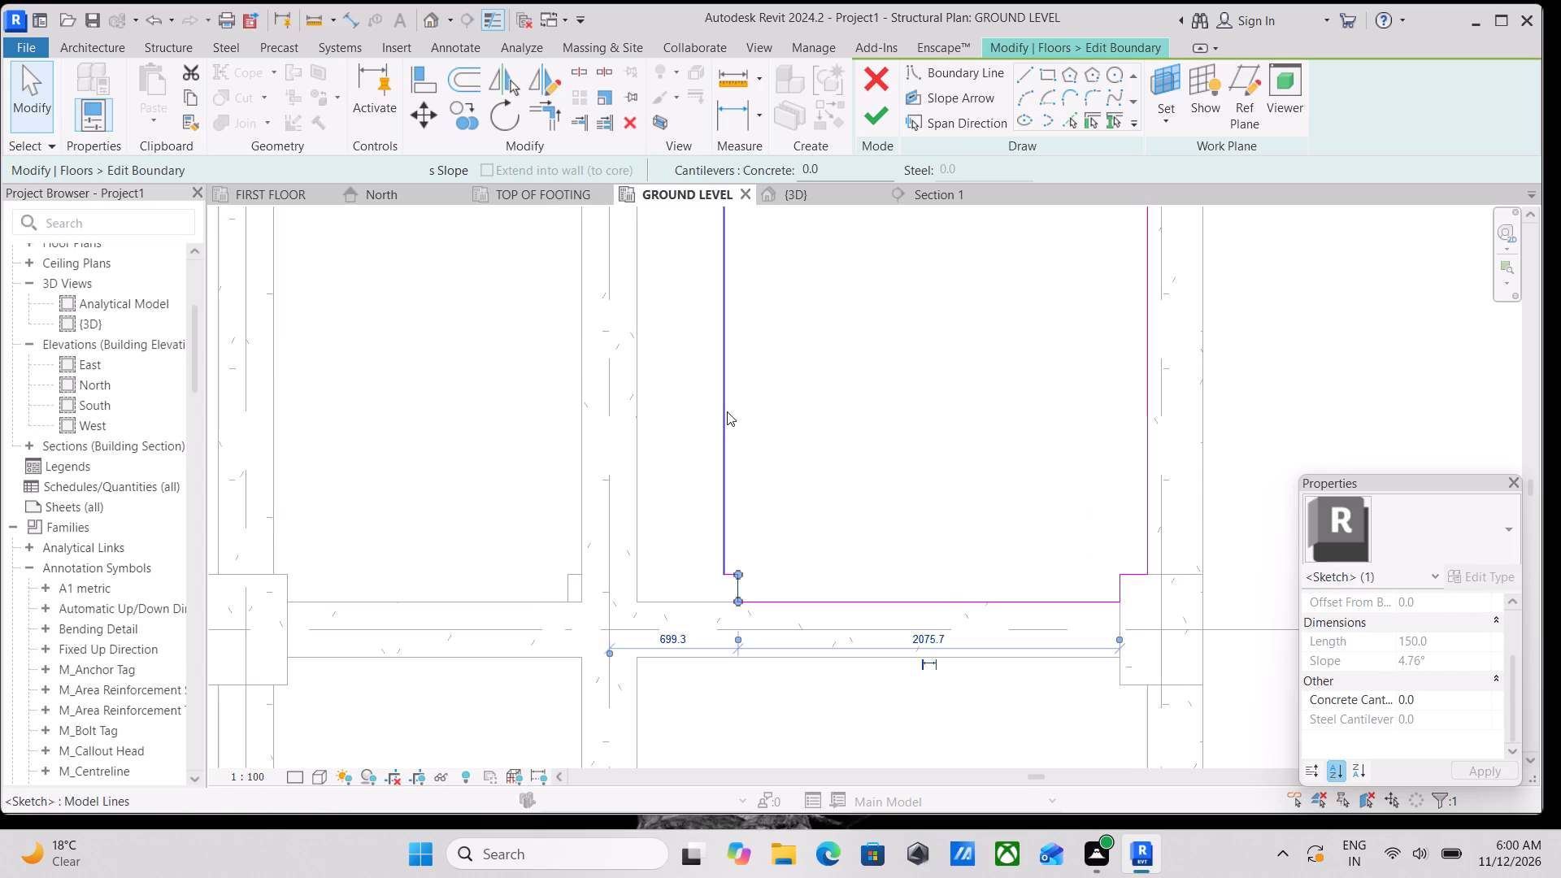
{"action": "scroll", "coordinate": [788, 413], "scroll_direction": "down", "scroll_amount": 4}
{"action": "middle_click_drag", "start_coordinate": [788, 413], "coordinate": [789, 450]}
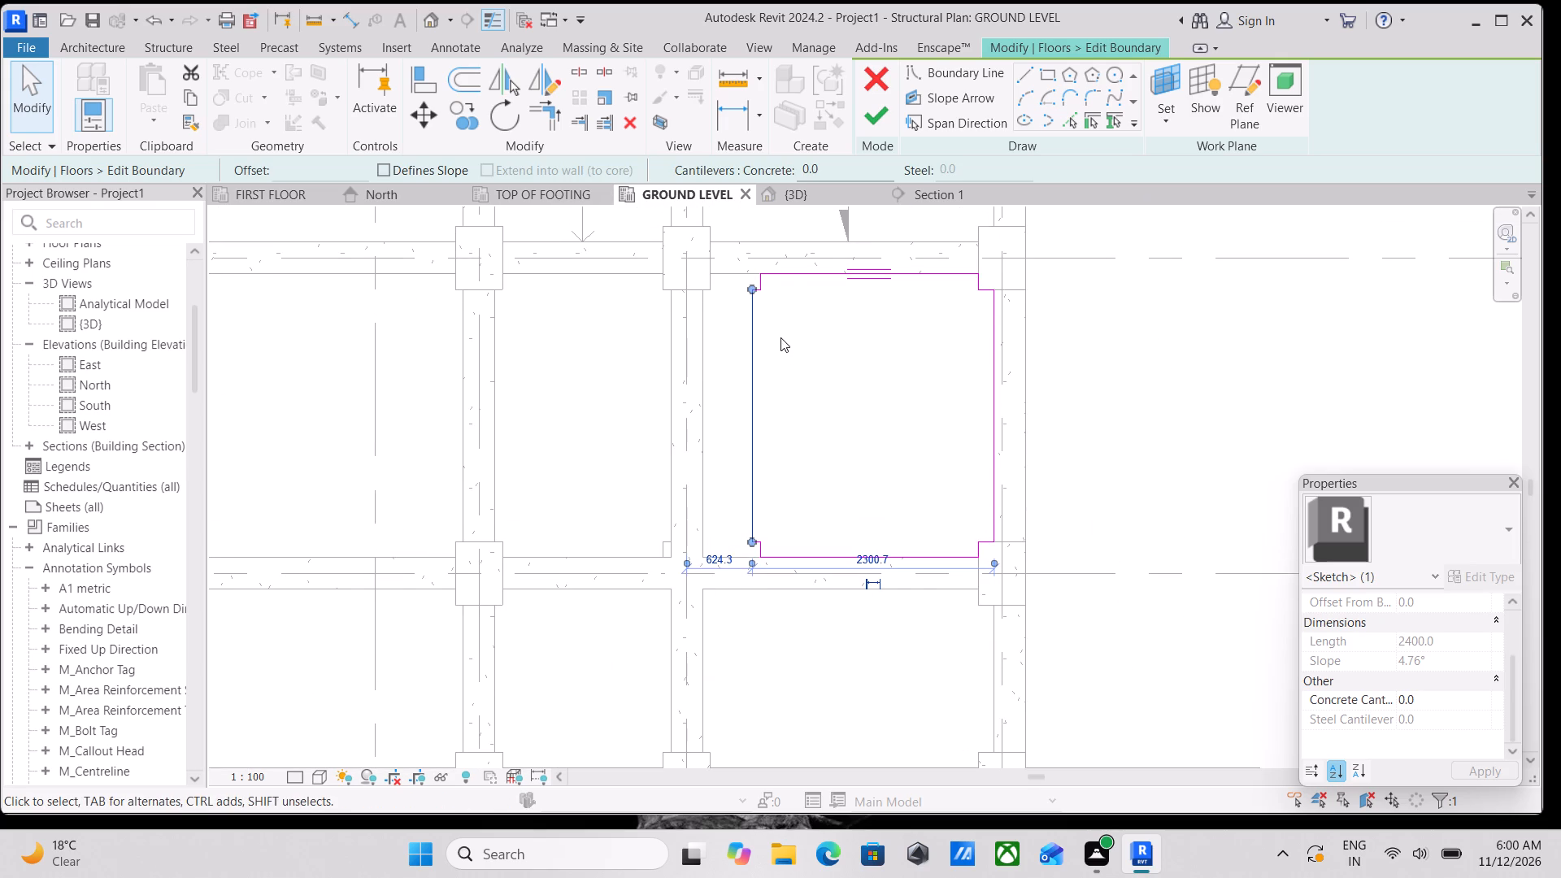
{"action": "left_click", "coordinate": [438, 110]}
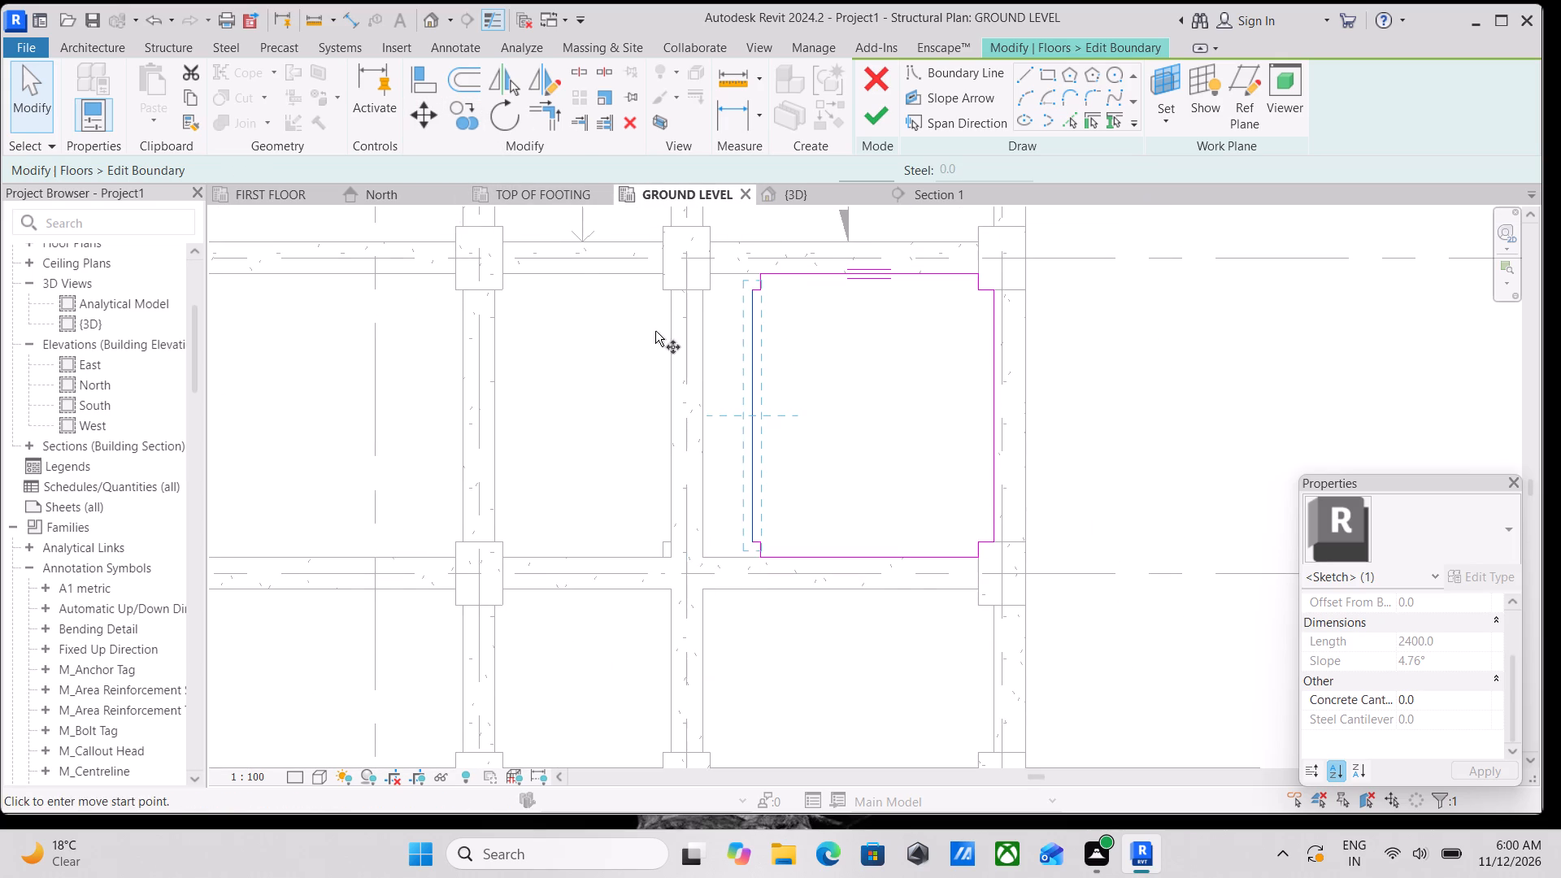
{"action": "left_click", "coordinate": [754, 408]}
{"action": "left_click", "coordinate": [707, 412]}
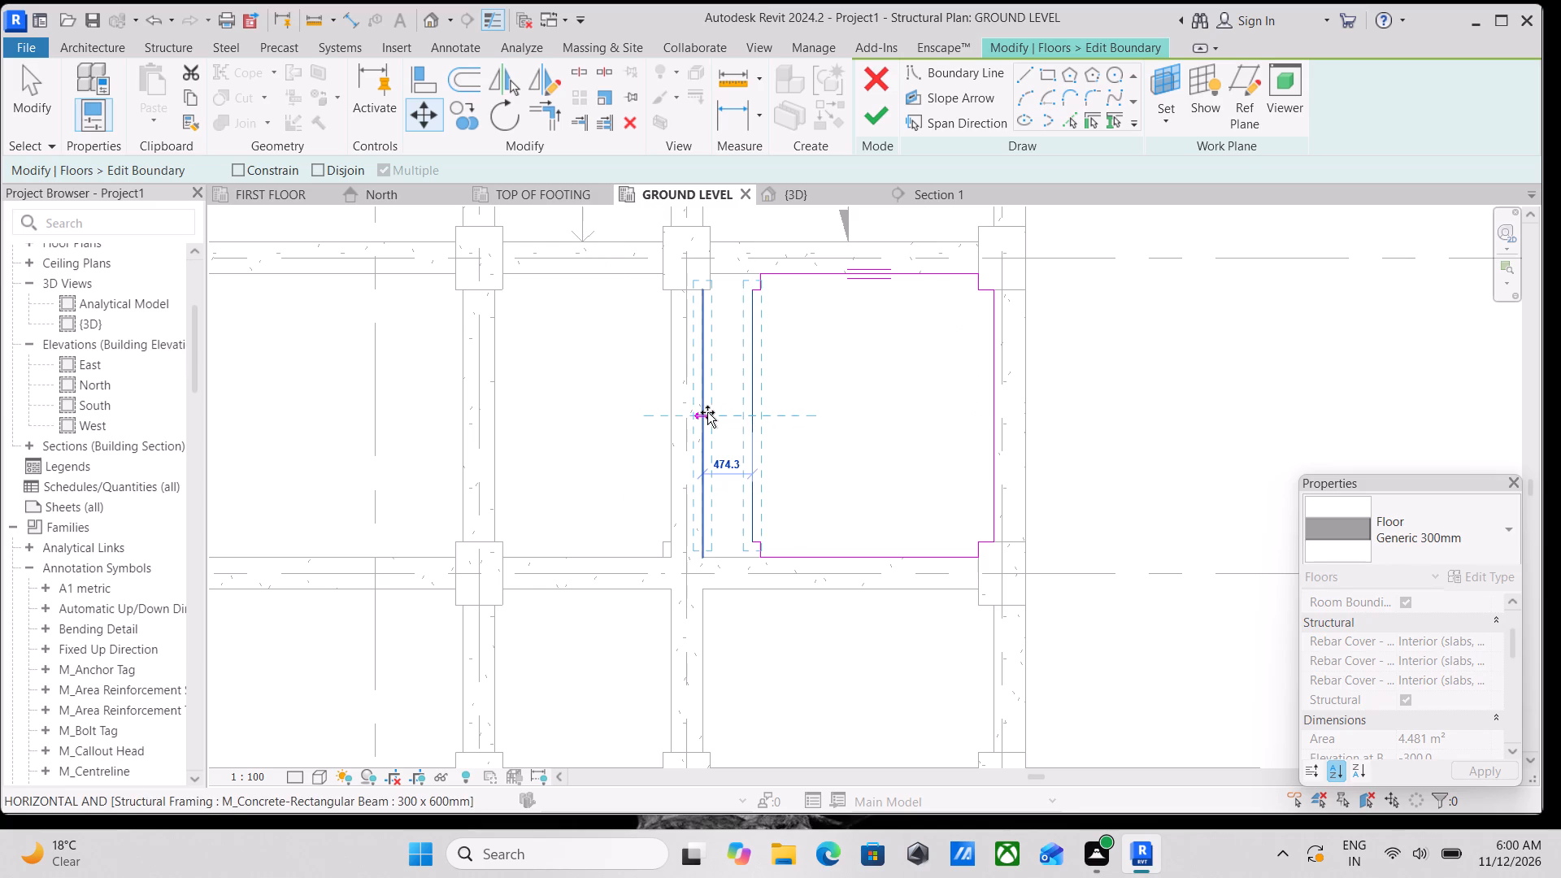
Move the upper-left vertical notch line about 474 mm left onto the upper-left column's right face.
{"action": "middle_click_drag", "start_coordinate": [723, 398], "coordinate": [725, 451]}
{"action": "scroll", "coordinate": [771, 327], "scroll_direction": "up", "scroll_amount": 2}
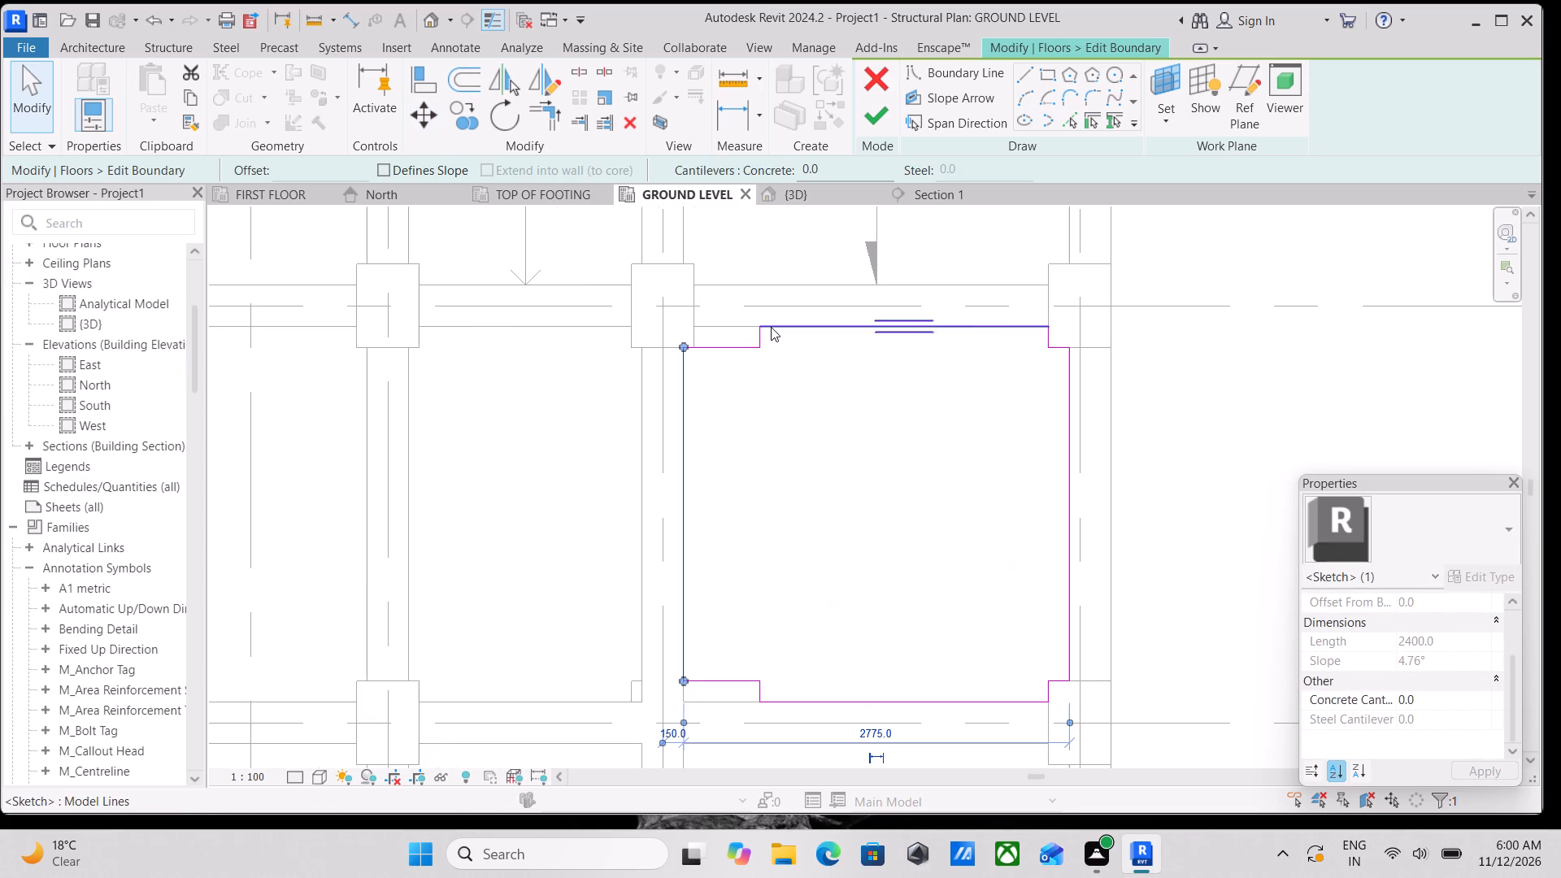
{"action": "left_click", "coordinate": [755, 341]}
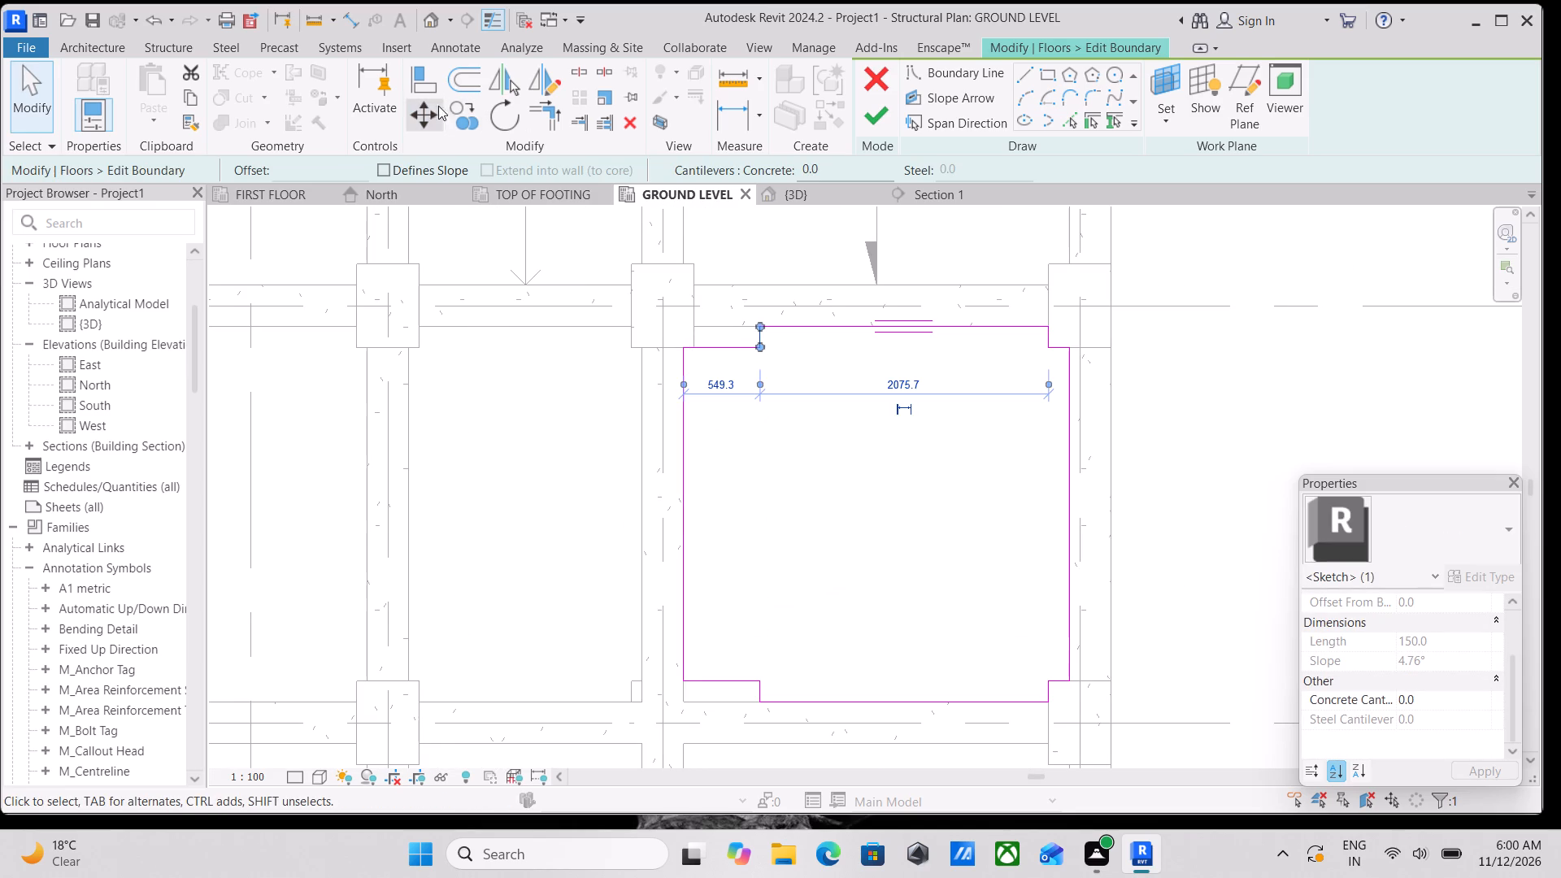
{"action": "left_click", "coordinate": [425, 110]}
{"action": "scroll", "coordinate": [759, 353], "scroll_direction": "up", "scroll_amount": 5}
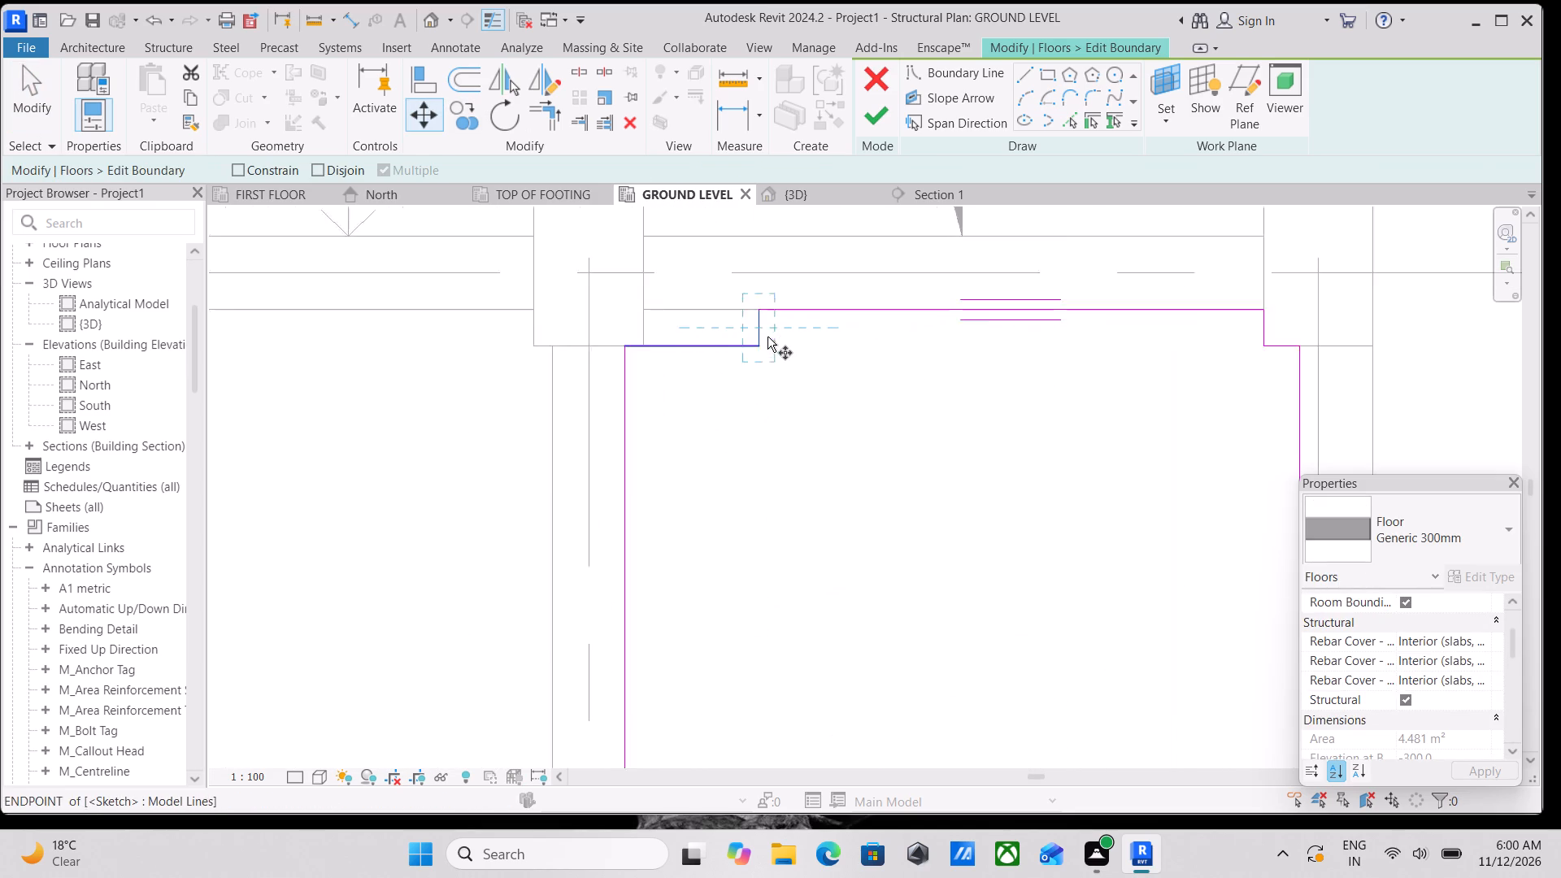
{"action": "left_click", "coordinate": [750, 319]}
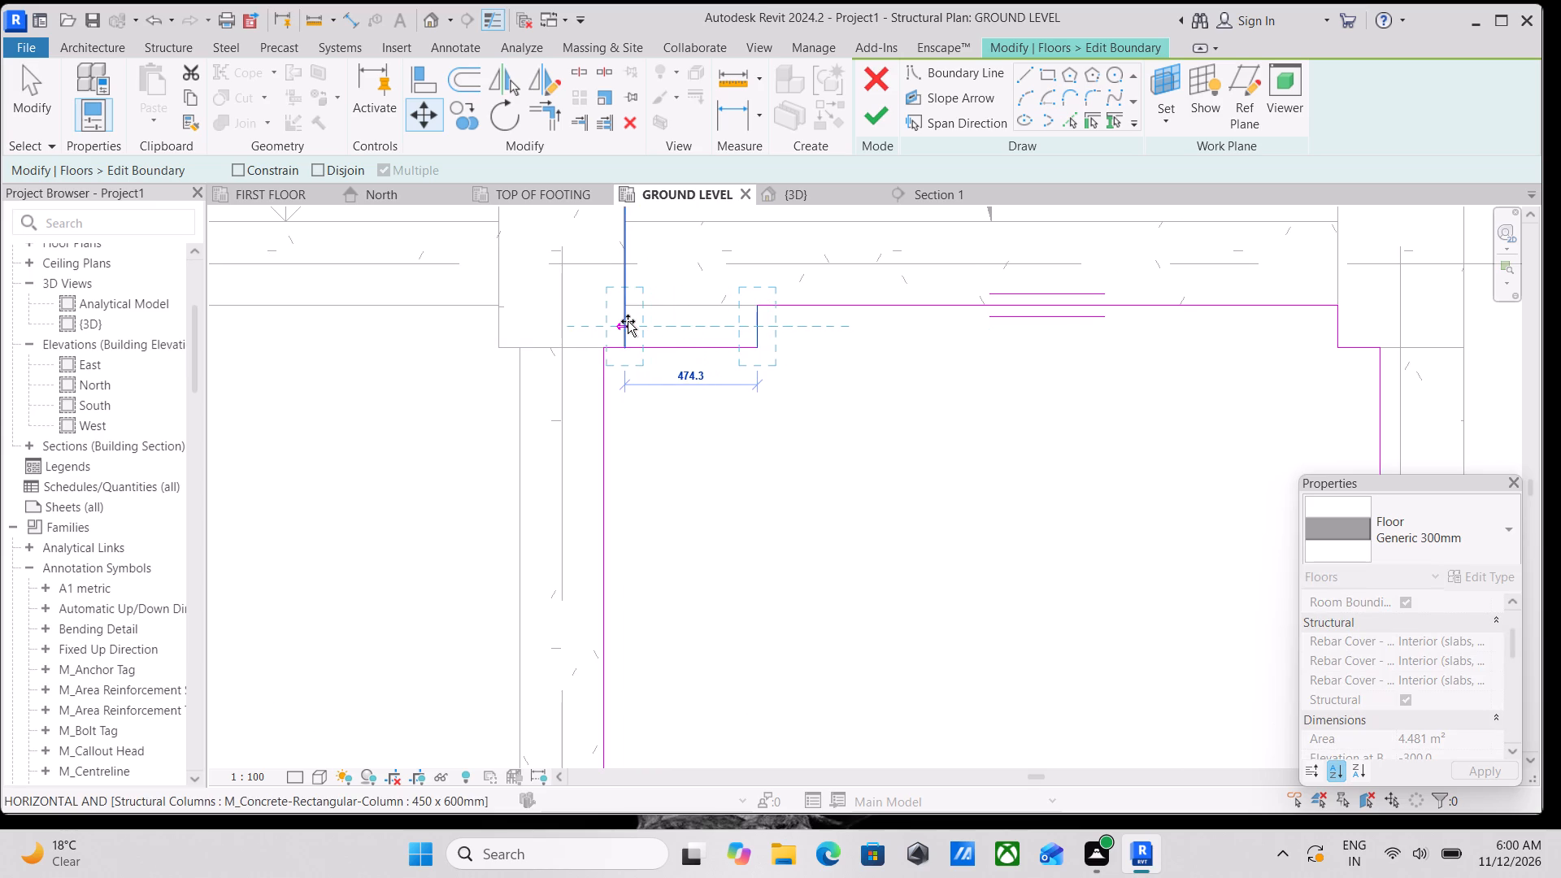
{"action": "left_click", "coordinate": [623, 321]}
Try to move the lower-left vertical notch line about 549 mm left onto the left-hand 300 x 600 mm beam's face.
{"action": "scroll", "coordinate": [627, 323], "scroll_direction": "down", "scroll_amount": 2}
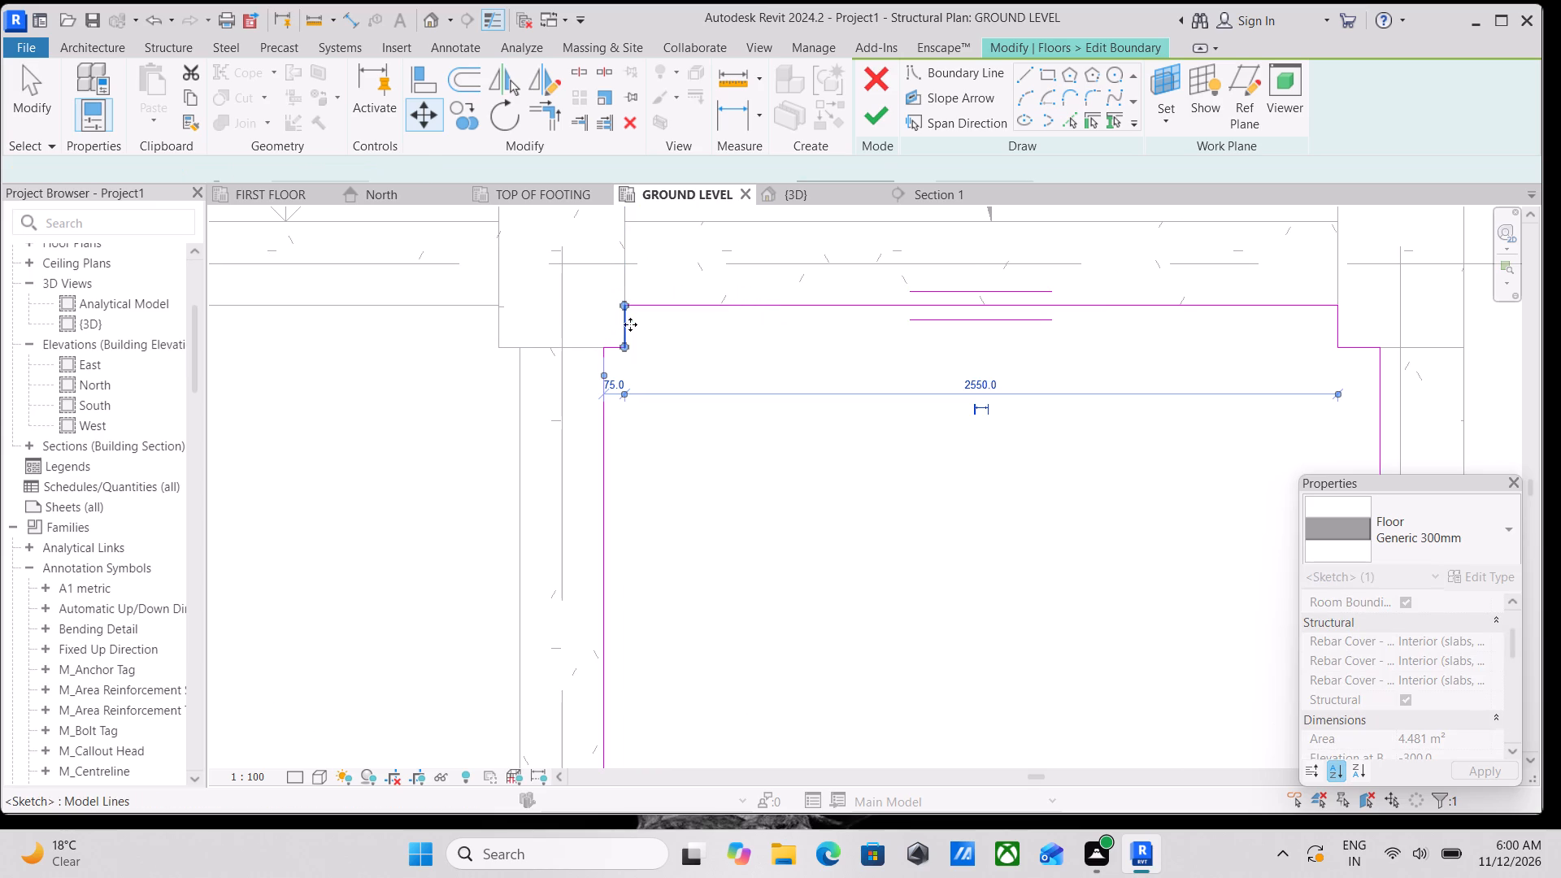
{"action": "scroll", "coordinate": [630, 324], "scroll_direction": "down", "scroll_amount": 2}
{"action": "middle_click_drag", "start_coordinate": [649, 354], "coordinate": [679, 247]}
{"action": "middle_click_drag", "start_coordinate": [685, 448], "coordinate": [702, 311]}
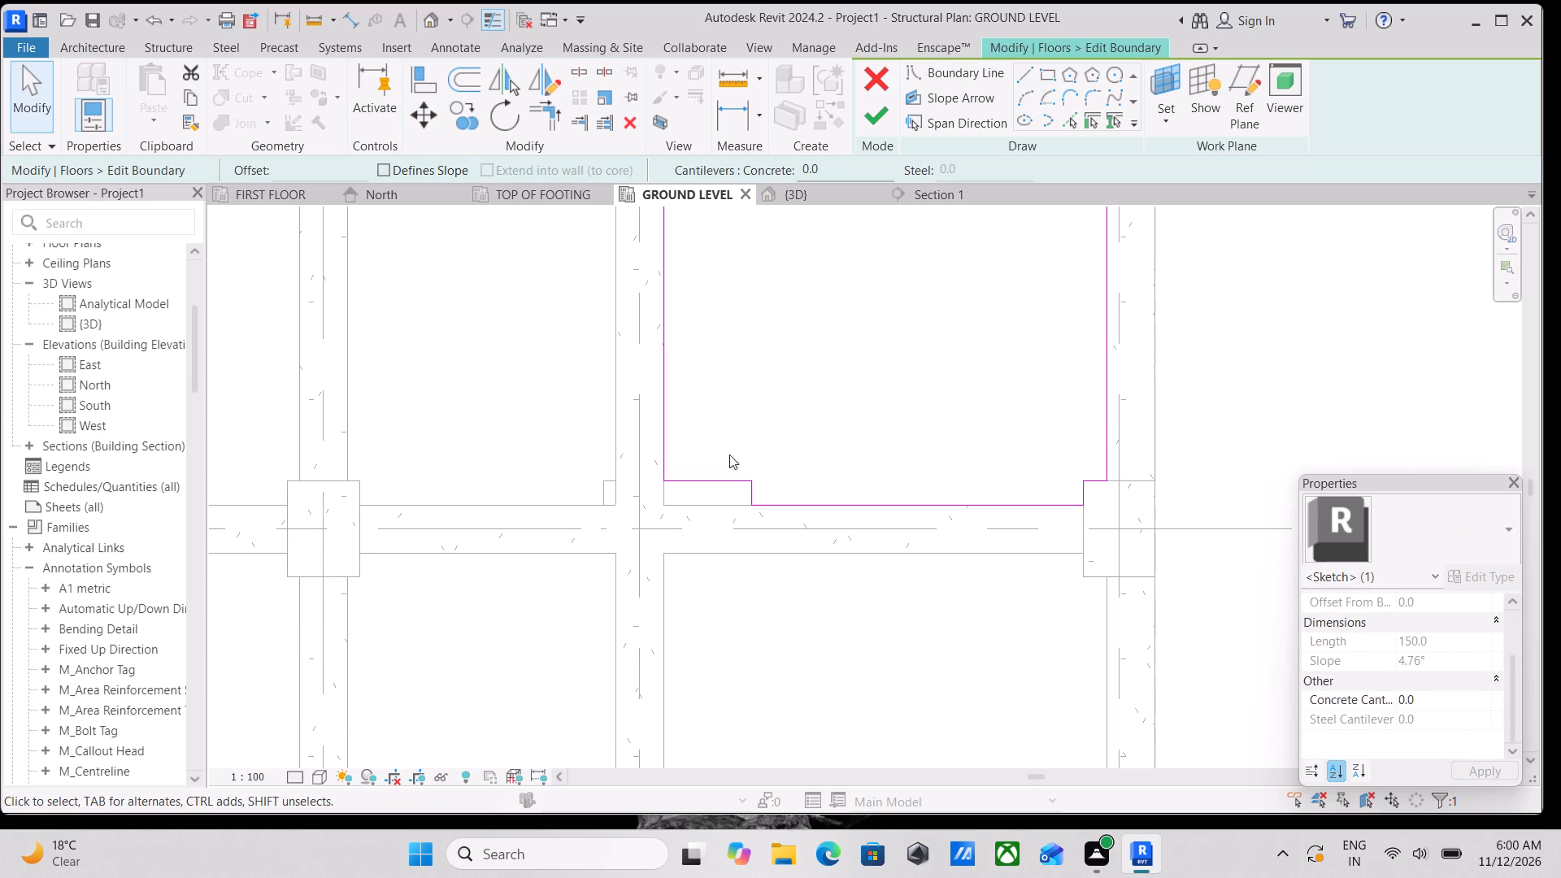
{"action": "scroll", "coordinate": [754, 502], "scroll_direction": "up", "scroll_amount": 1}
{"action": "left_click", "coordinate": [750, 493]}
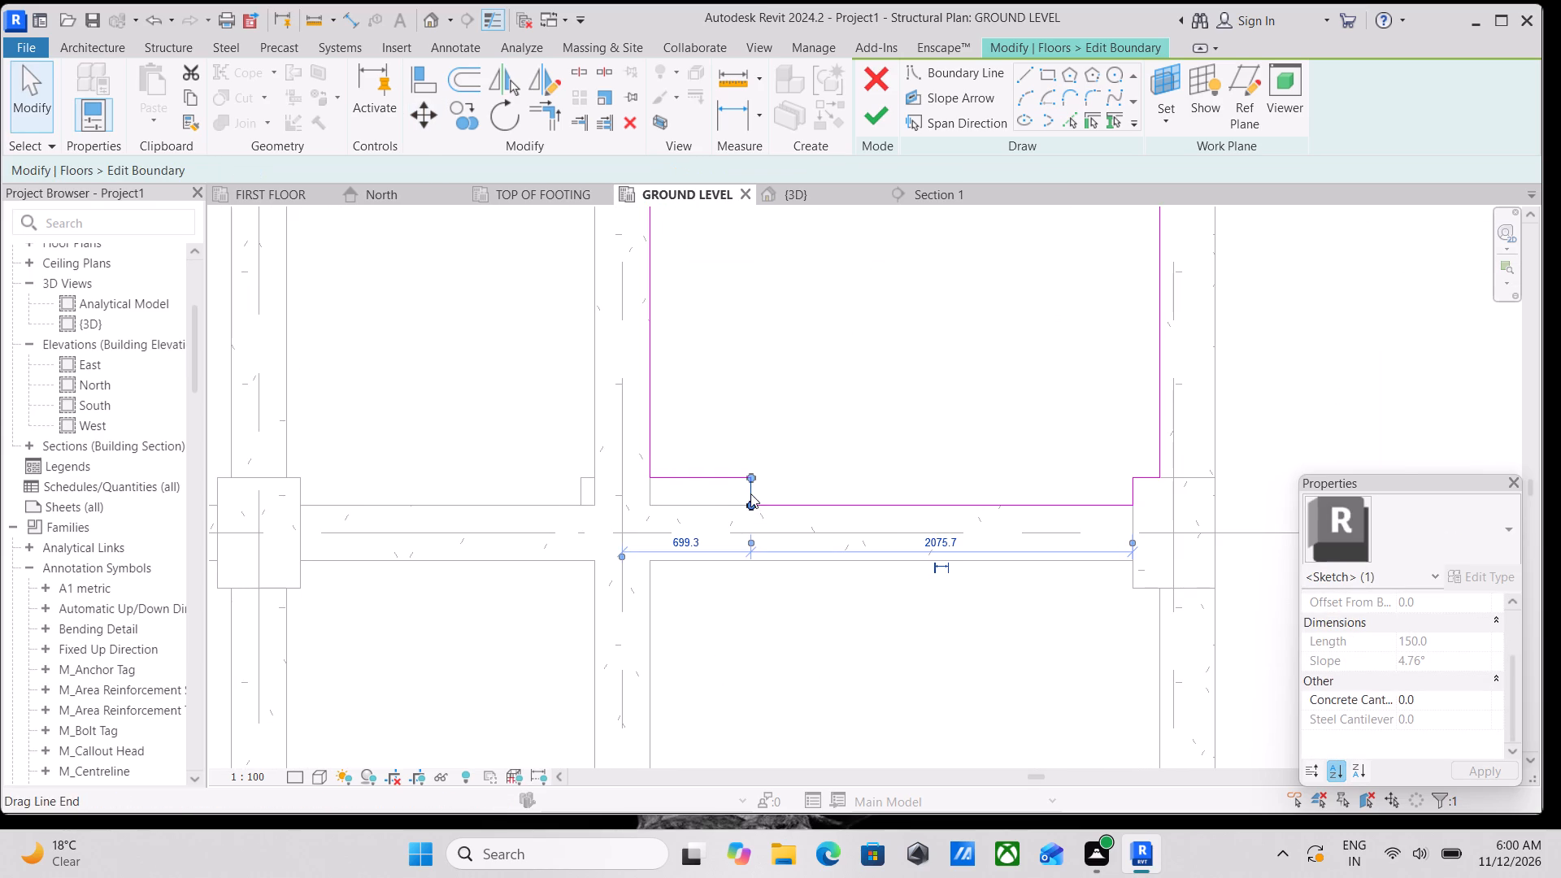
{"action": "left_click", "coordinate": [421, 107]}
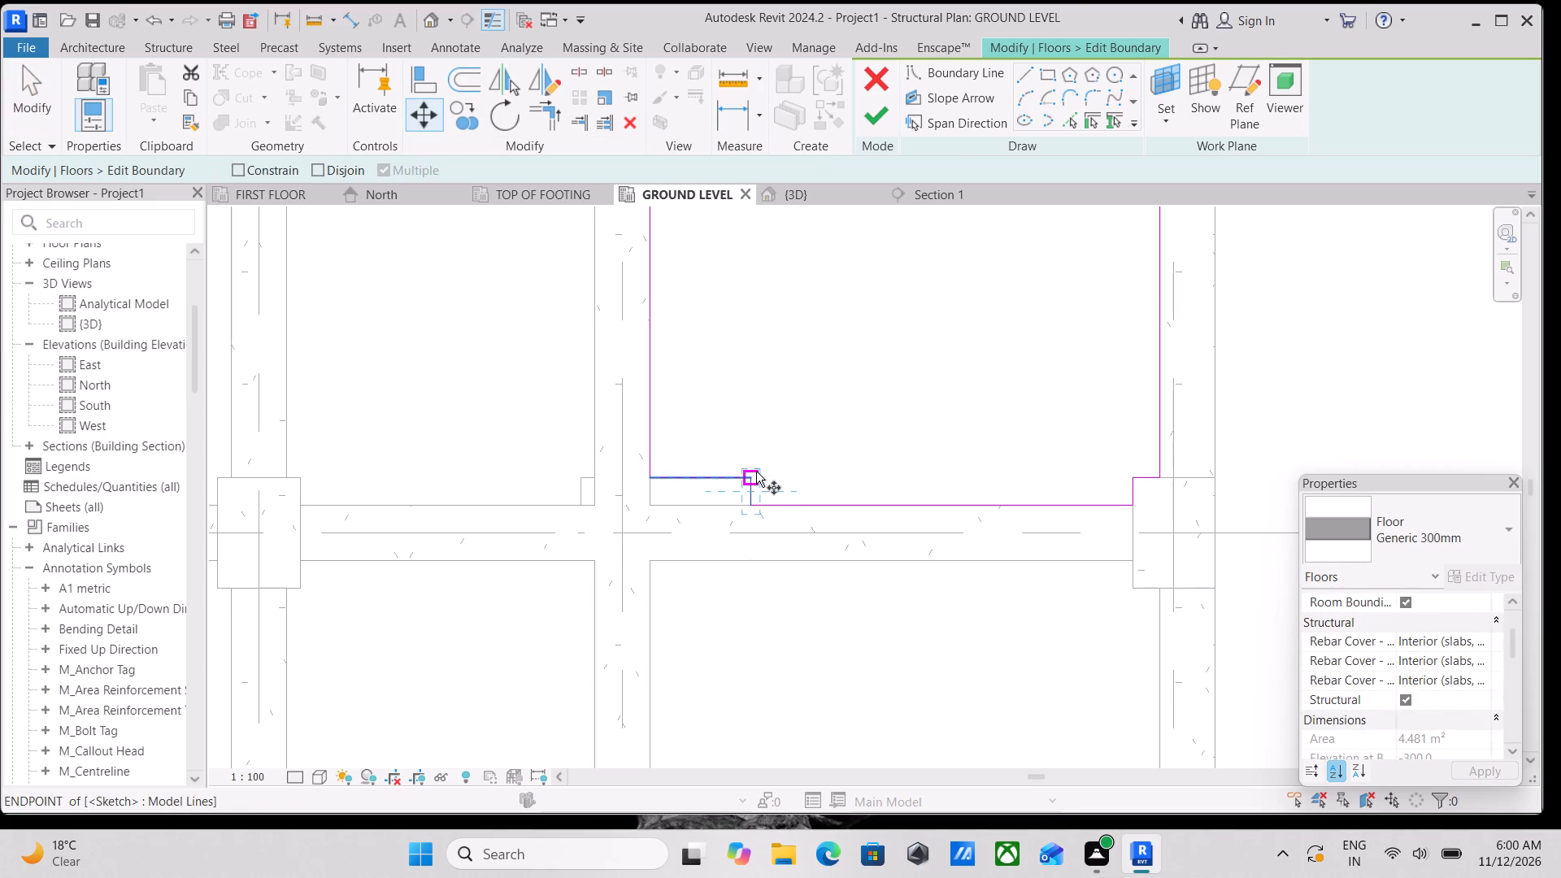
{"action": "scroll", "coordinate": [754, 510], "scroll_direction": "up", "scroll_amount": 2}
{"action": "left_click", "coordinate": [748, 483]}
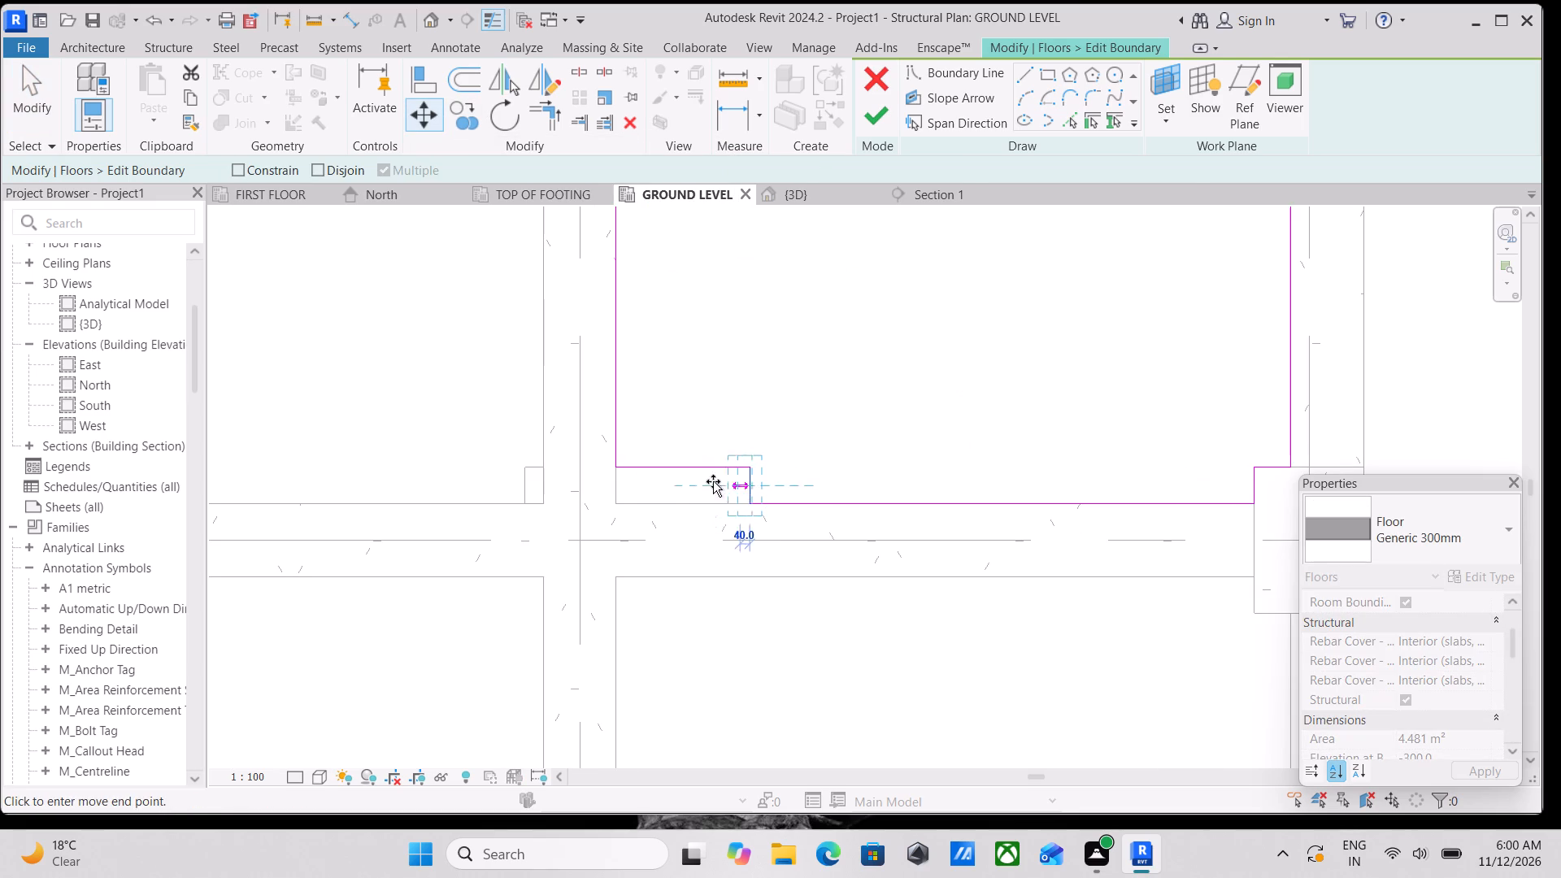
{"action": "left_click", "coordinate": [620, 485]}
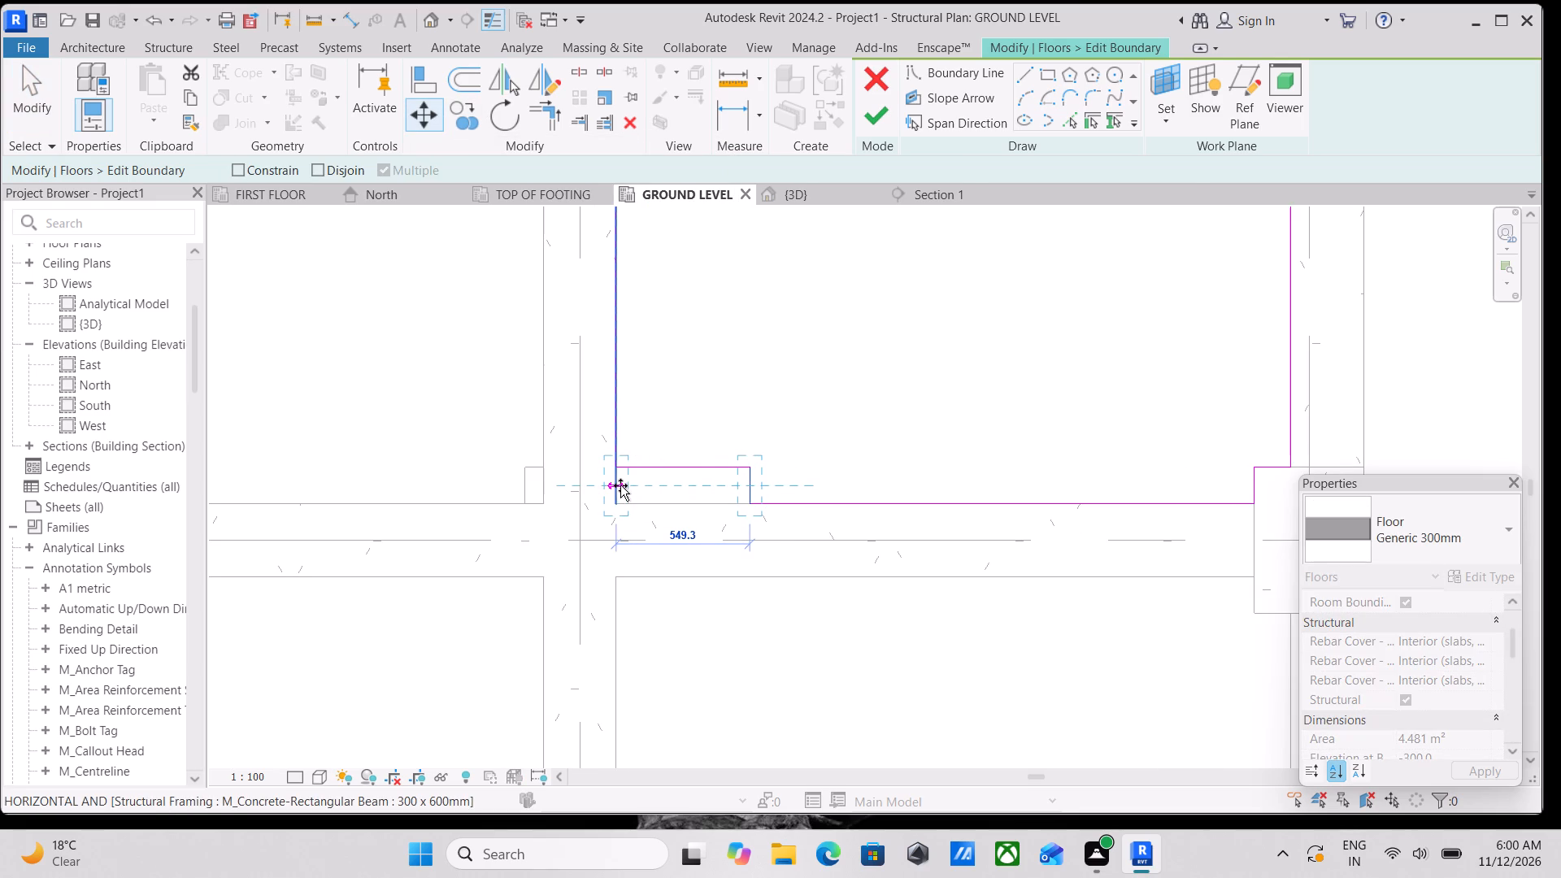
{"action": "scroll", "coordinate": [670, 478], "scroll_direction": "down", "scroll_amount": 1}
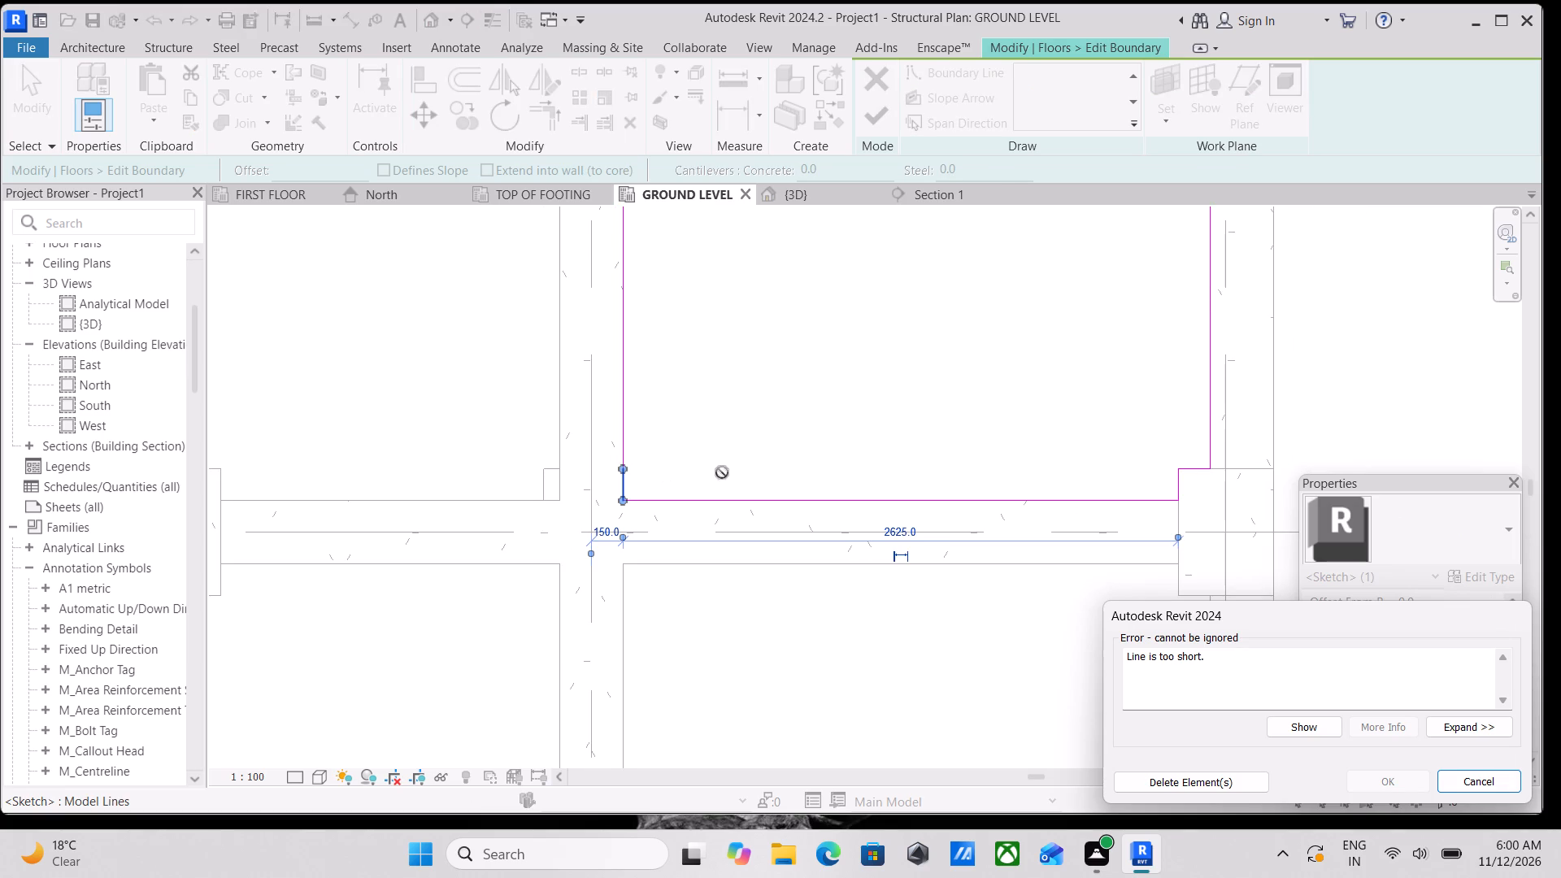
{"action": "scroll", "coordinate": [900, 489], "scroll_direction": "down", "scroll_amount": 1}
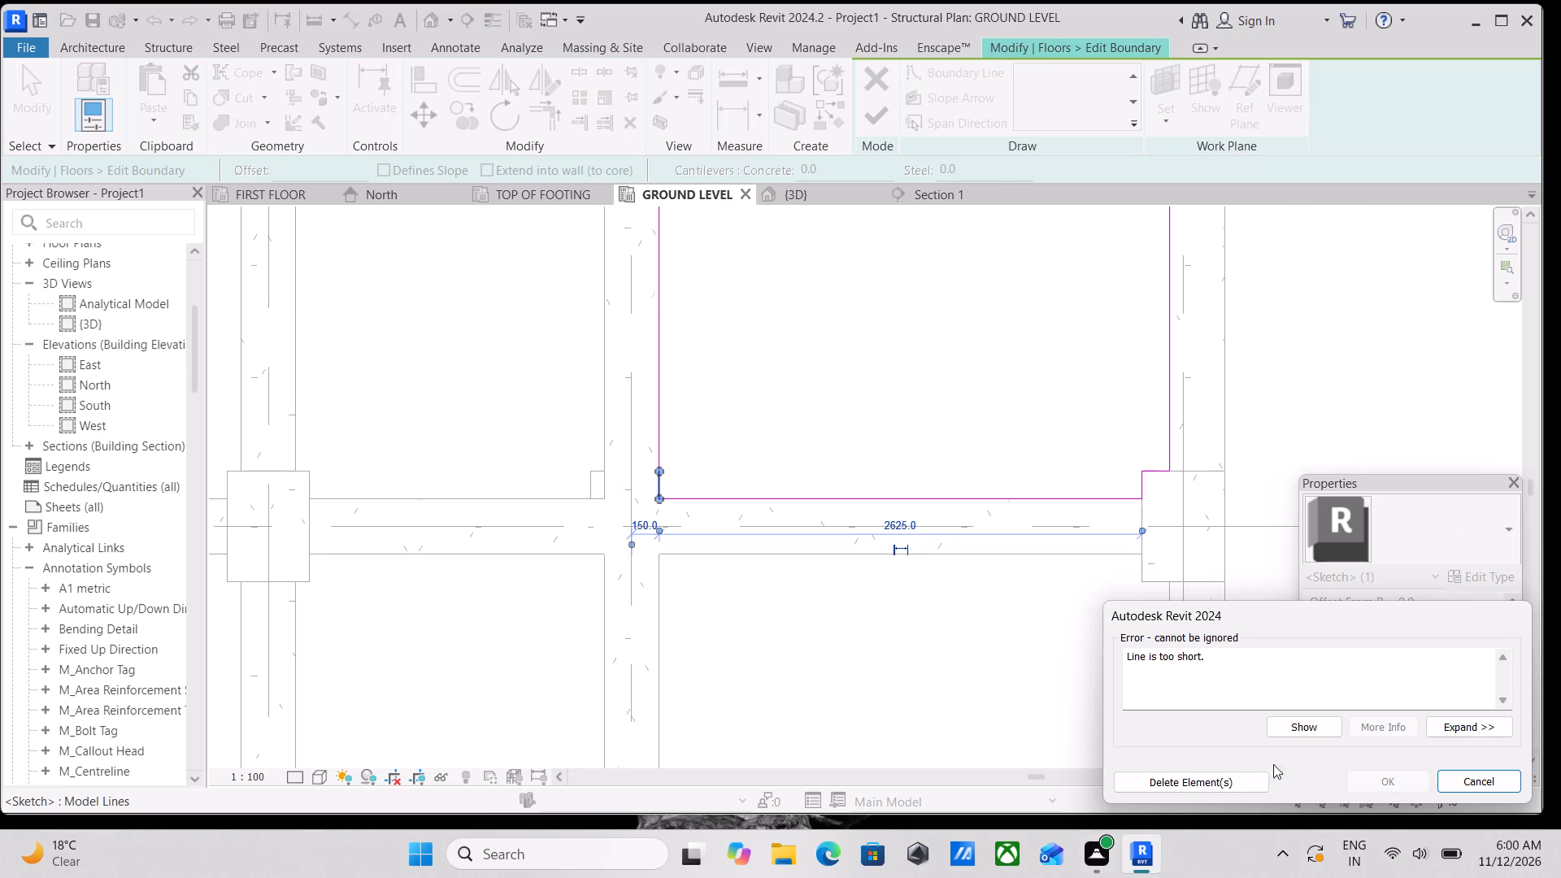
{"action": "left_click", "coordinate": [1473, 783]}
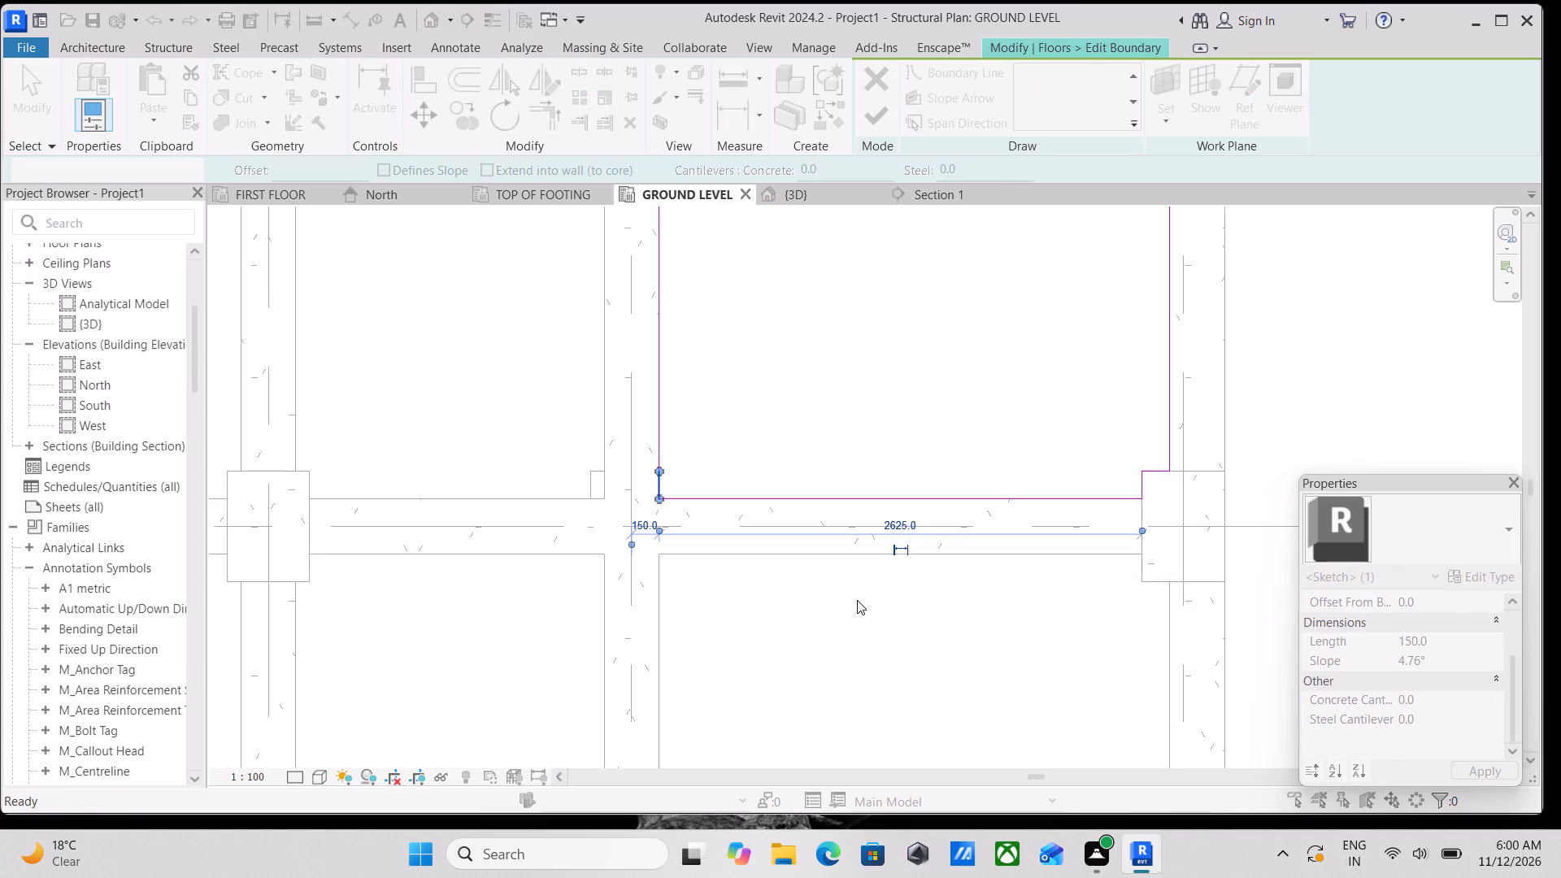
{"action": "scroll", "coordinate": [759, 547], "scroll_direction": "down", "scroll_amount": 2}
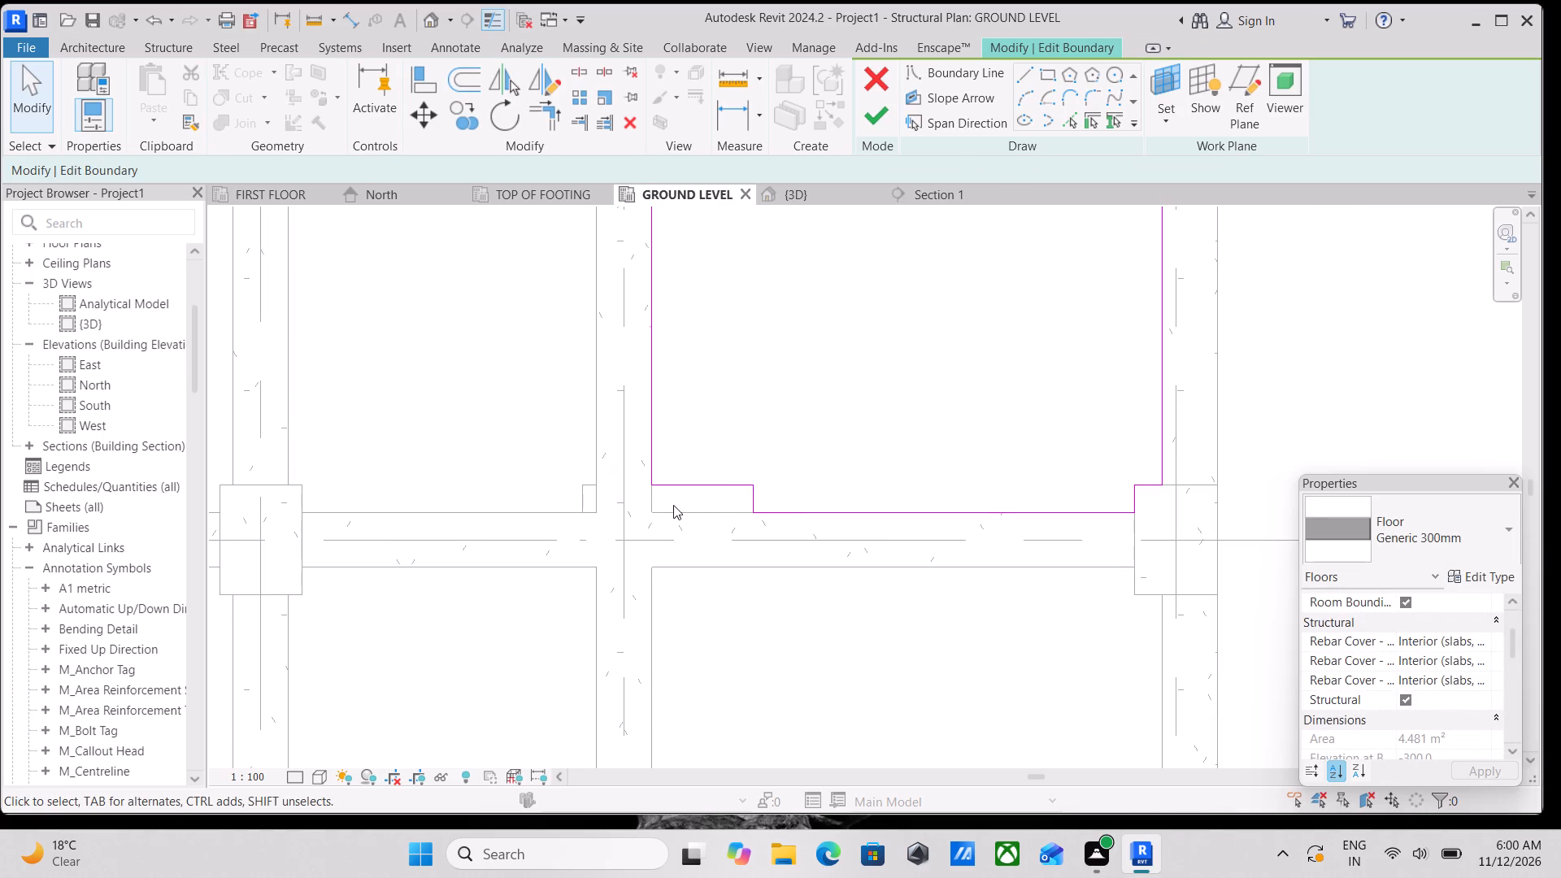
Delete the short vertical notch line at the floor boundary's lower-left corner.
{"action": "scroll", "coordinate": [673, 505], "scroll_direction": "up", "scroll_amount": 2}
{"action": "left_click", "coordinate": [692, 476]}
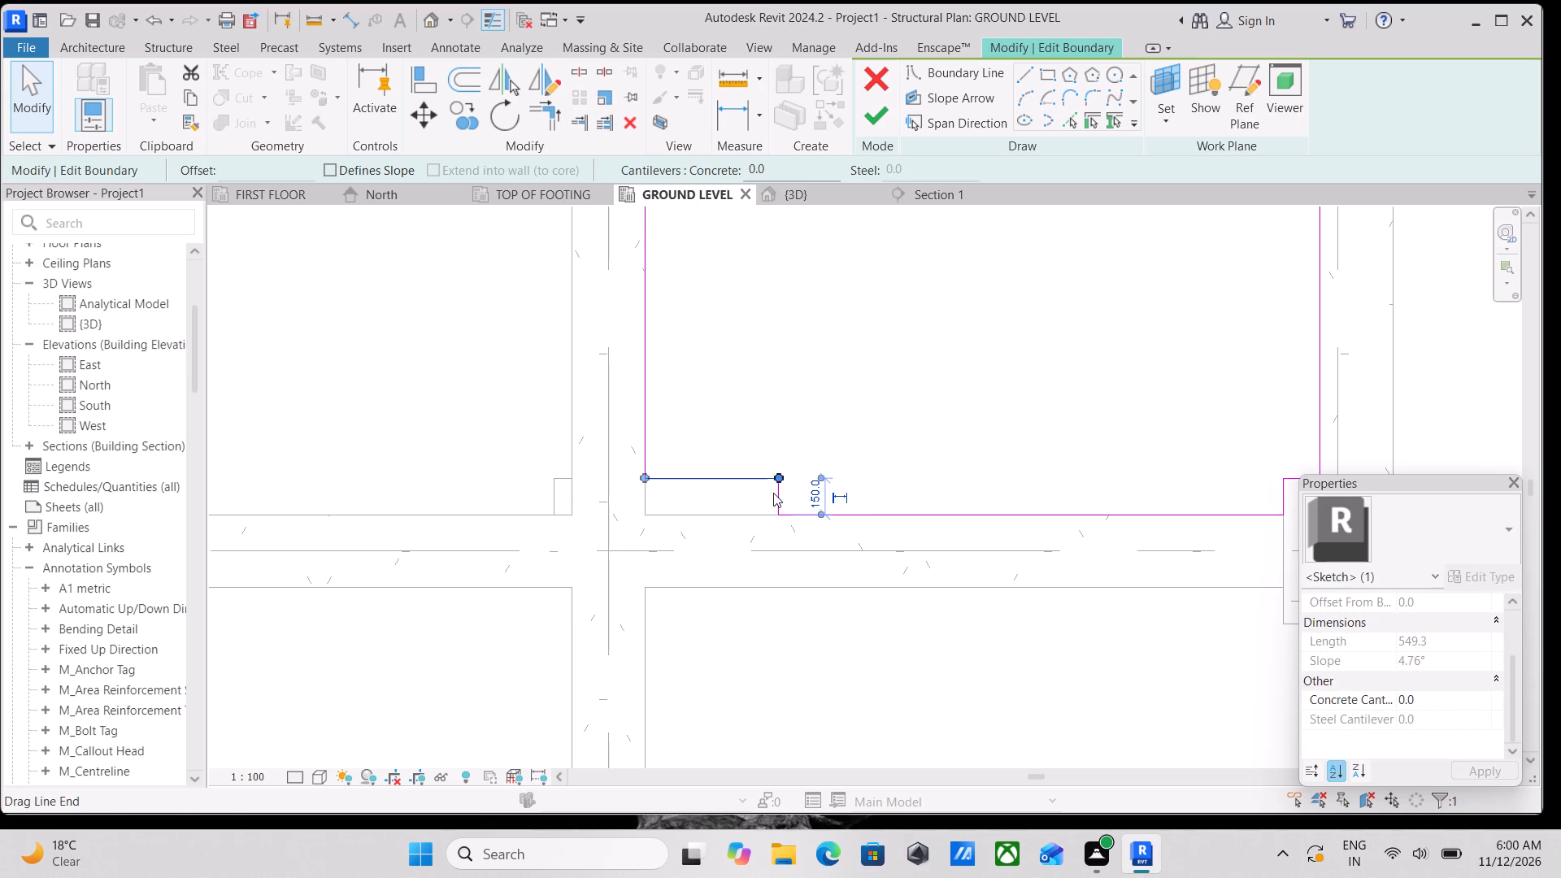
{"action": "left_click", "coordinate": [776, 493]}
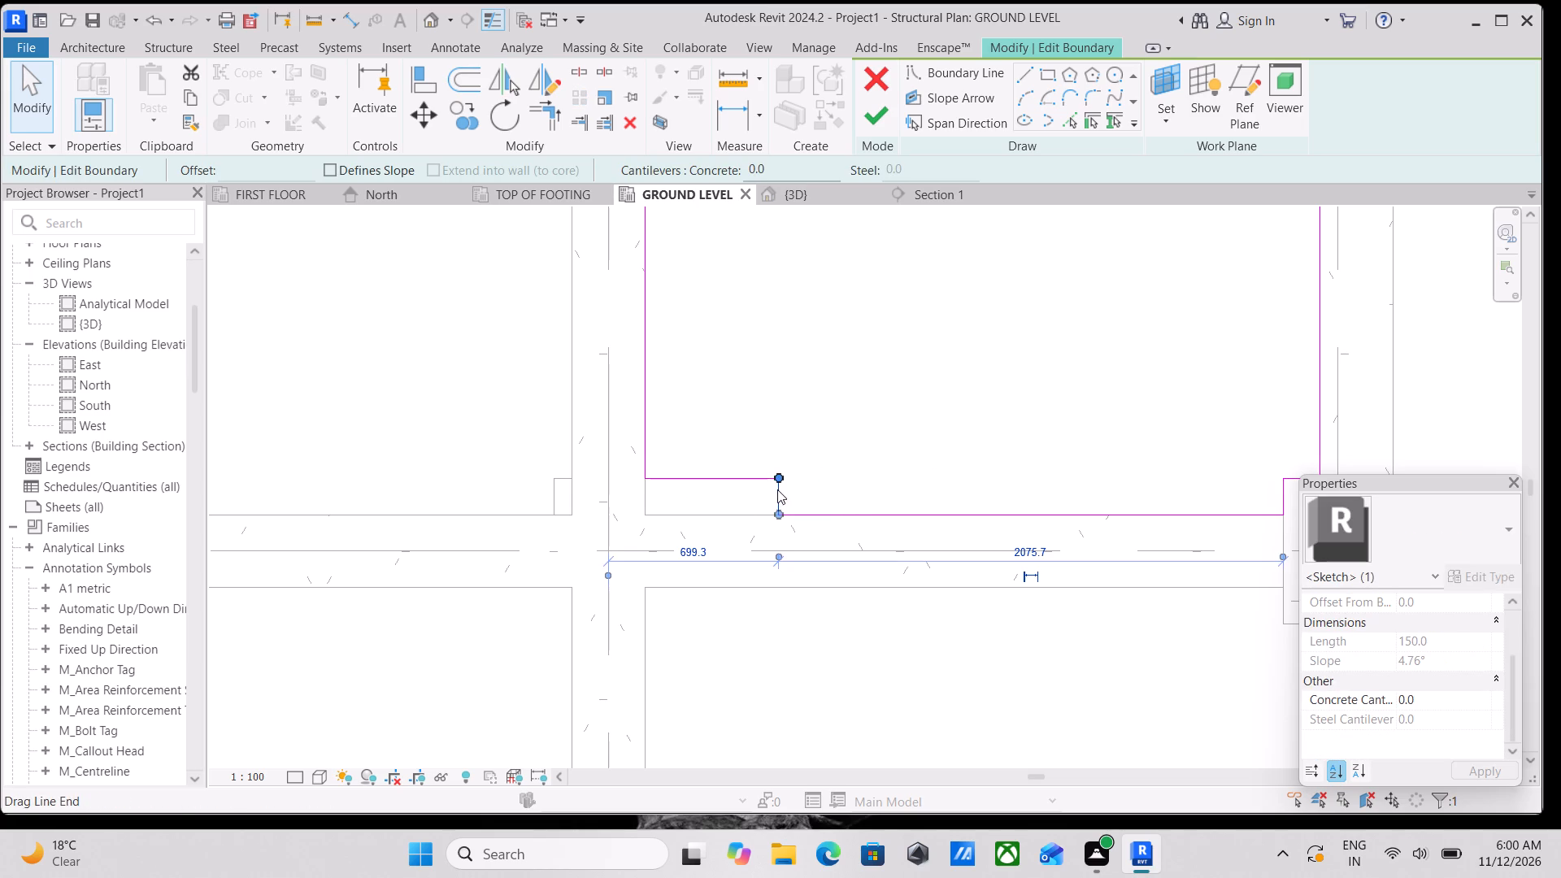
{"action": "right_click", "coordinate": [777, 491]}
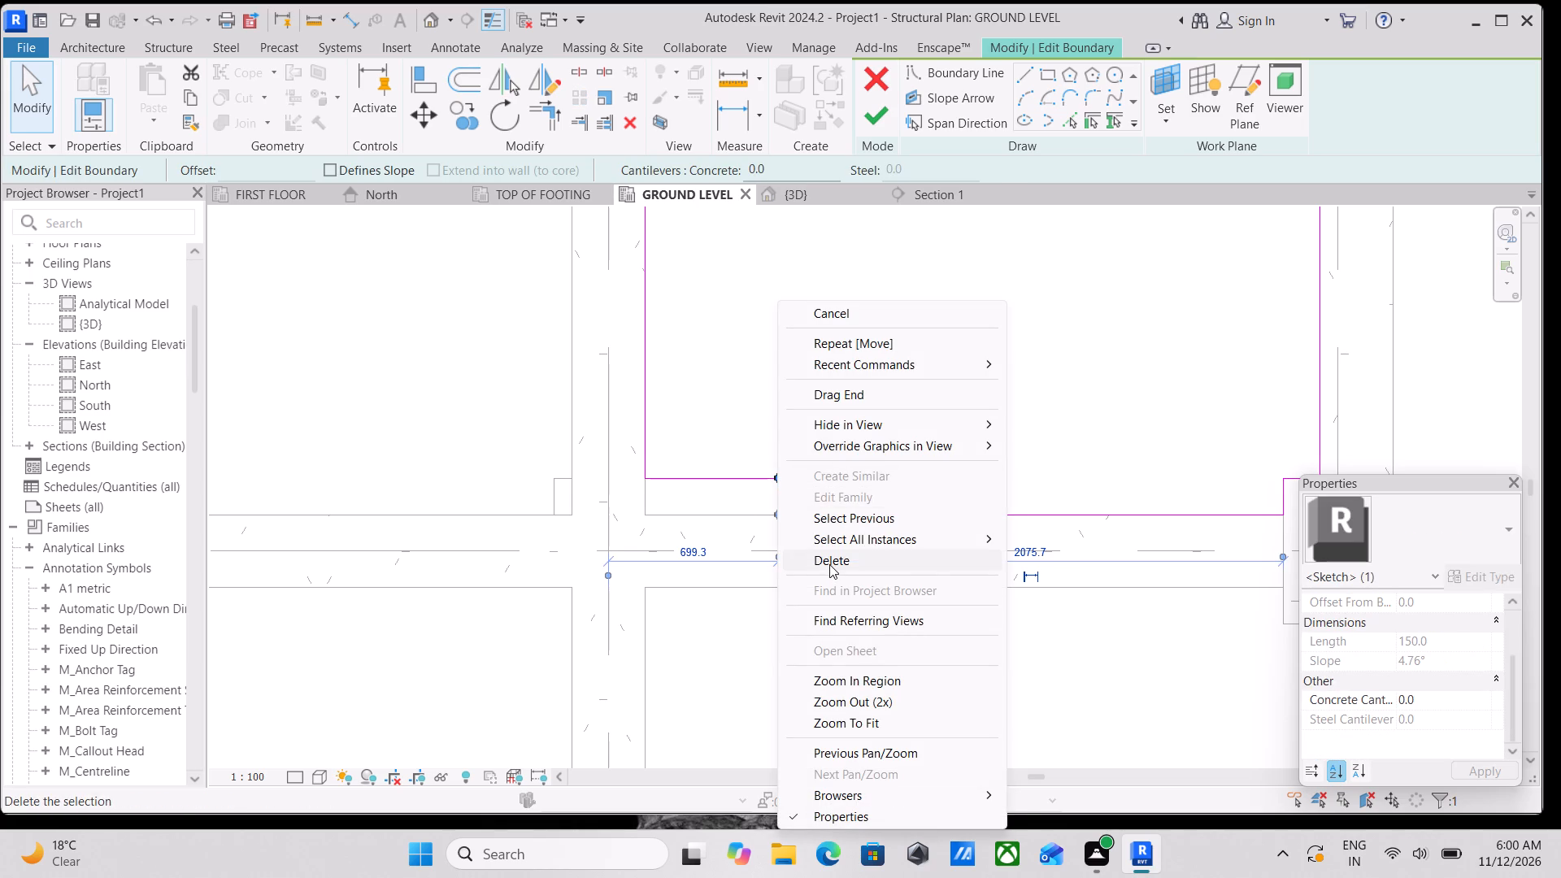
{"action": "left_click", "coordinate": [829, 564]}
Move the lower-left horizontal notch line 150 mm down onto the bottom beam's upper face and finish the boundary edit.
{"action": "left_click", "coordinate": [724, 481]}
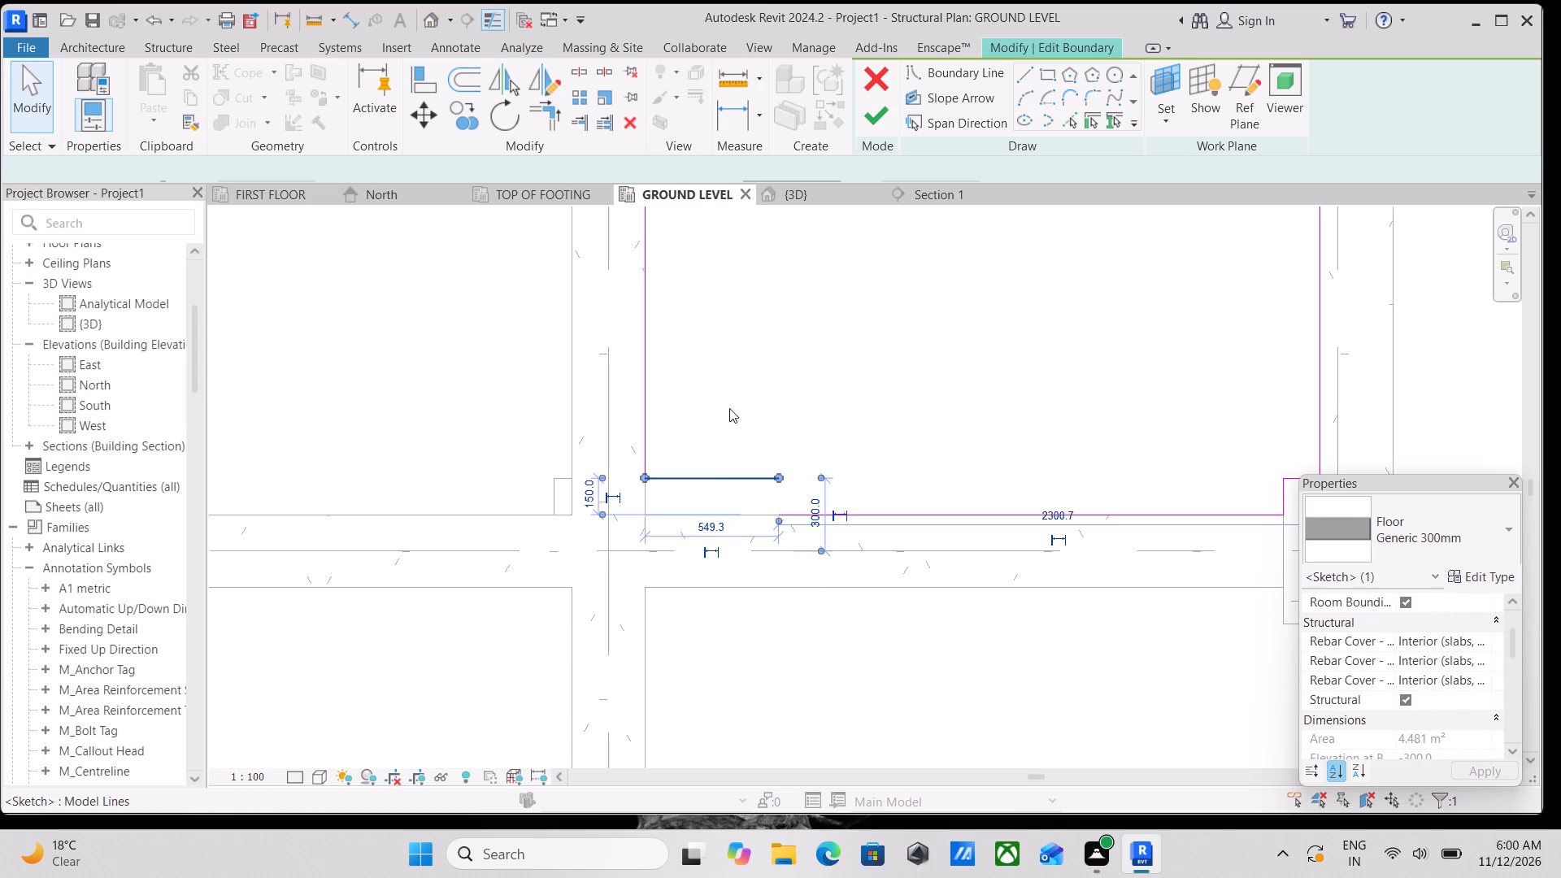
{"action": "left_click", "coordinate": [431, 103]}
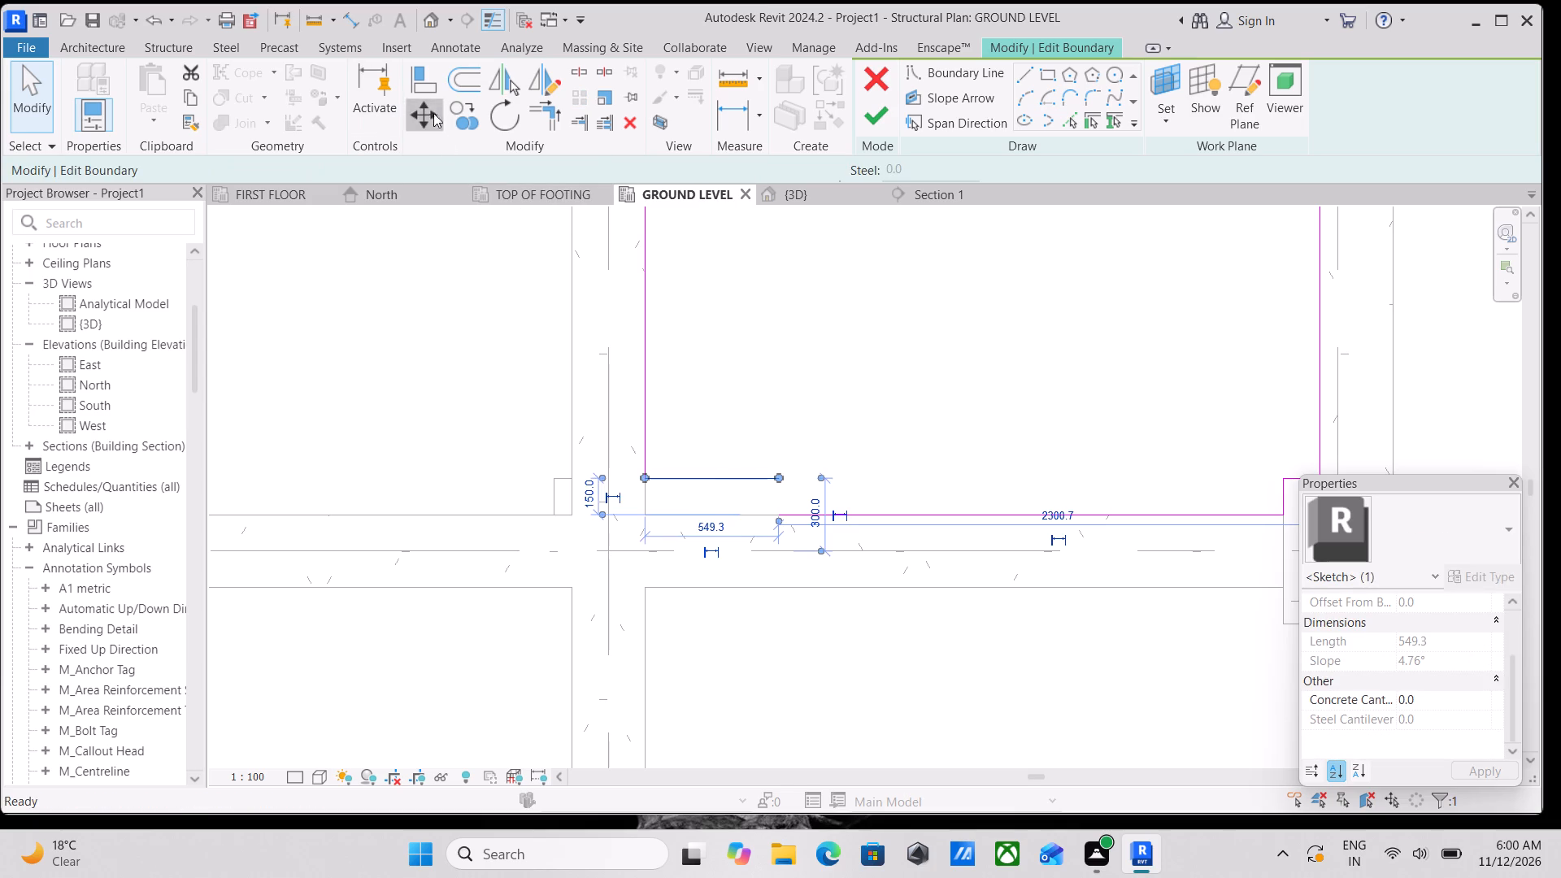
{"action": "left_click", "coordinate": [704, 475]}
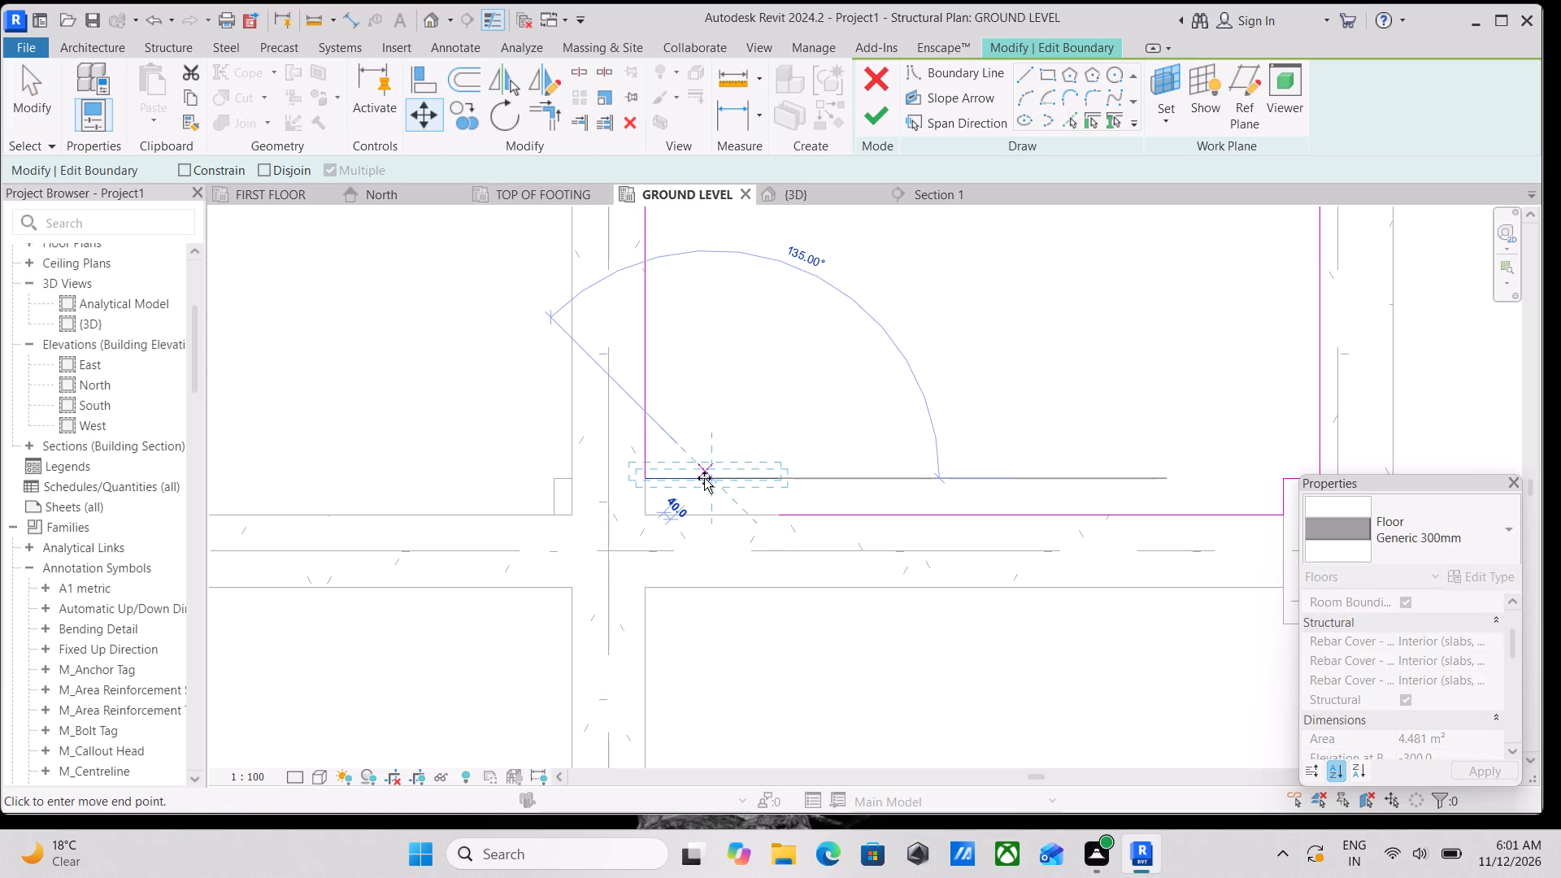
{"action": "left_click", "coordinate": [706, 516]}
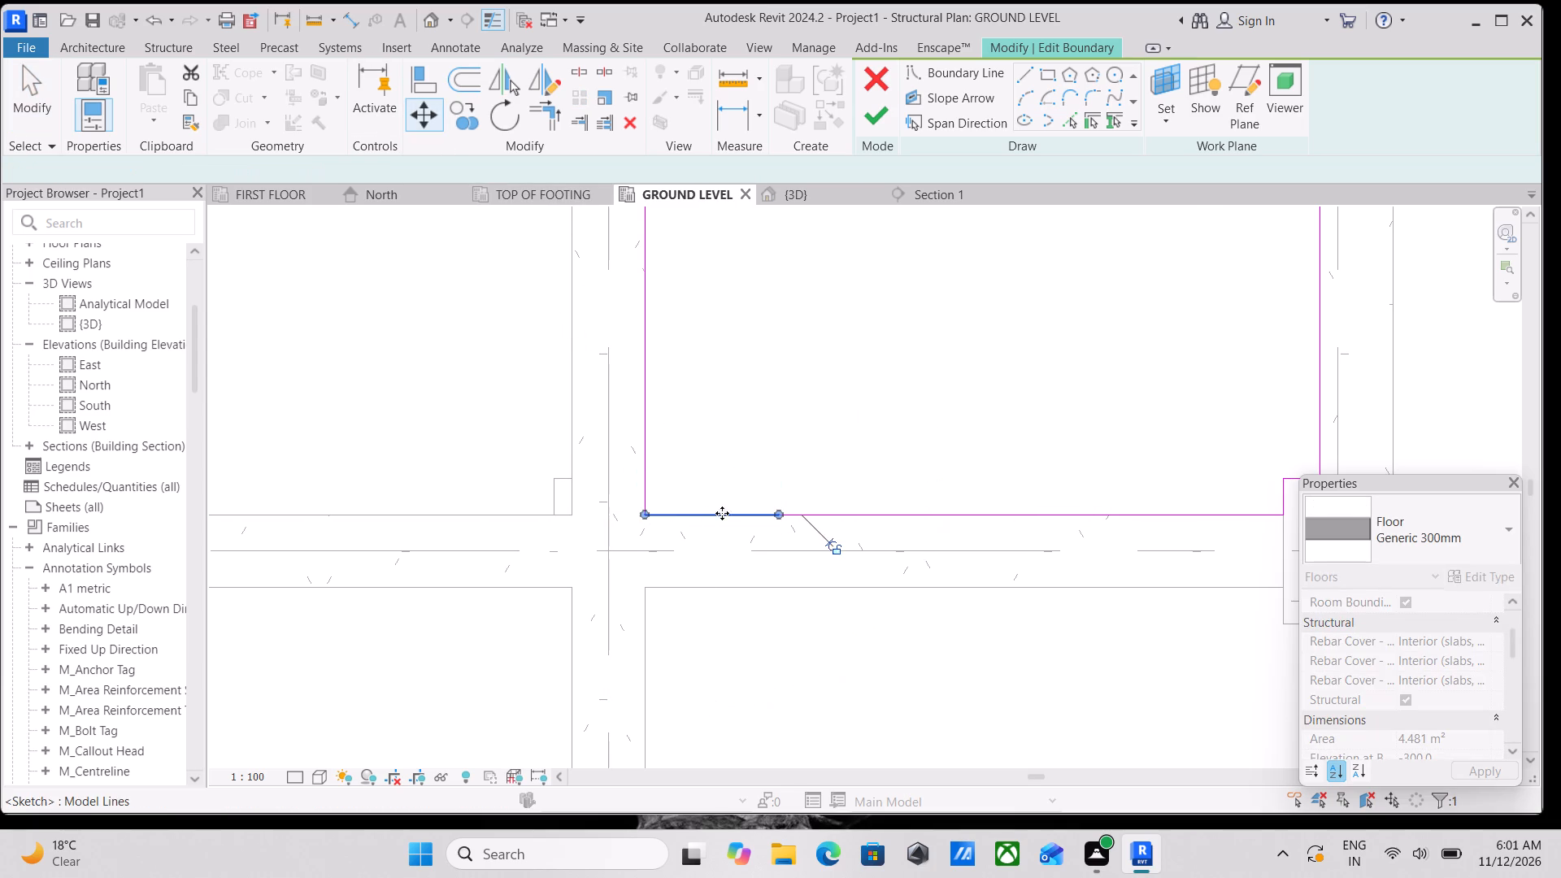
{"action": "scroll", "coordinate": [750, 506], "scroll_direction": "down", "scroll_amount": 2}
{"action": "scroll", "coordinate": [859, 517], "scroll_direction": "up", "scroll_amount": 5}
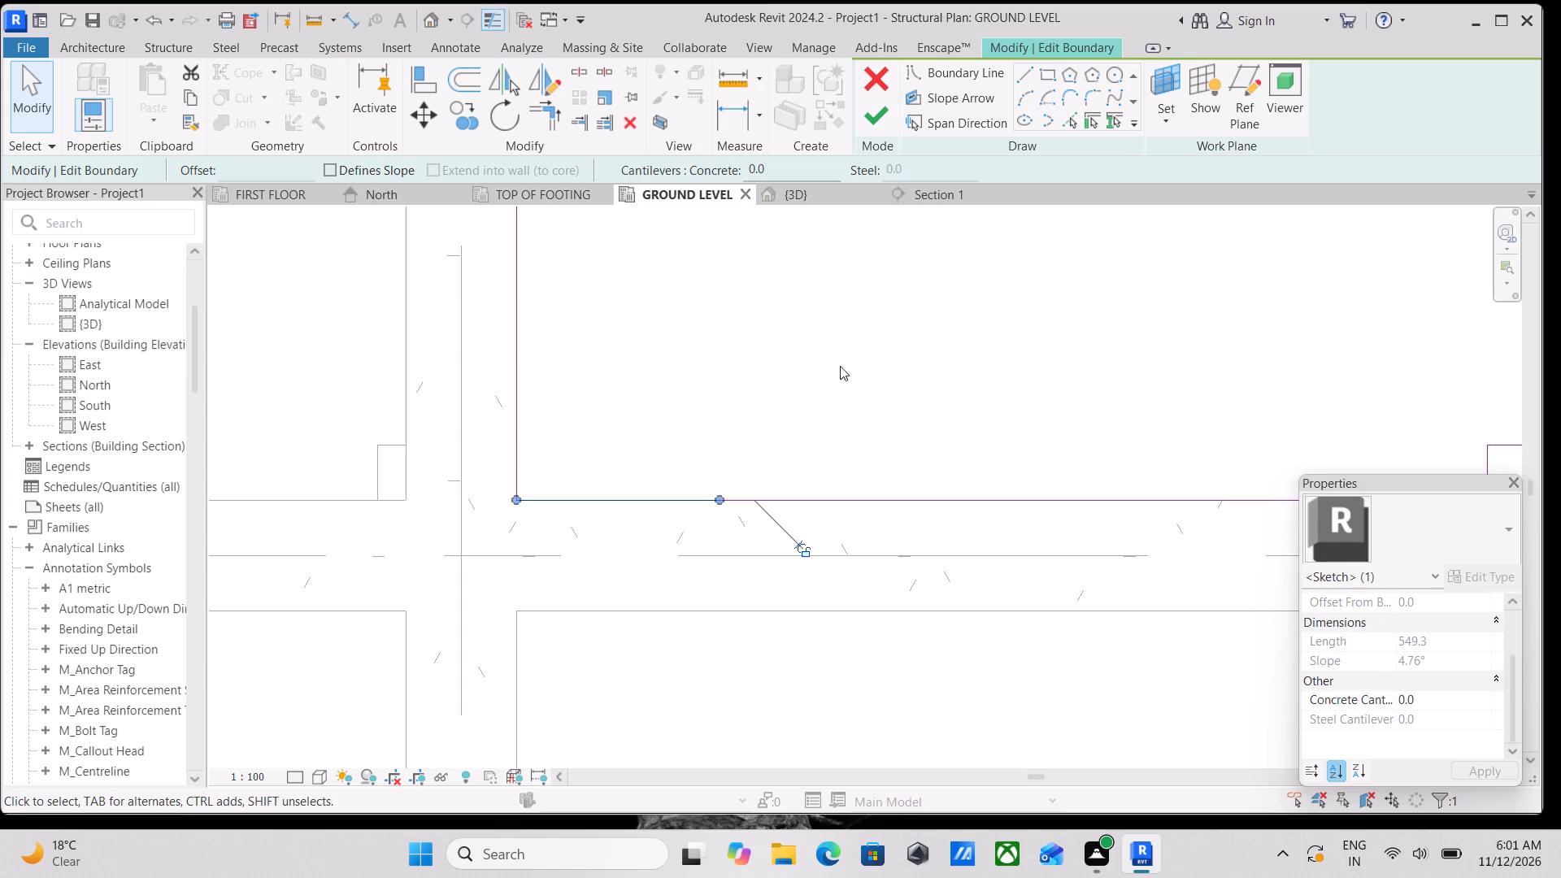
{"action": "left_click", "coordinate": [886, 123]}
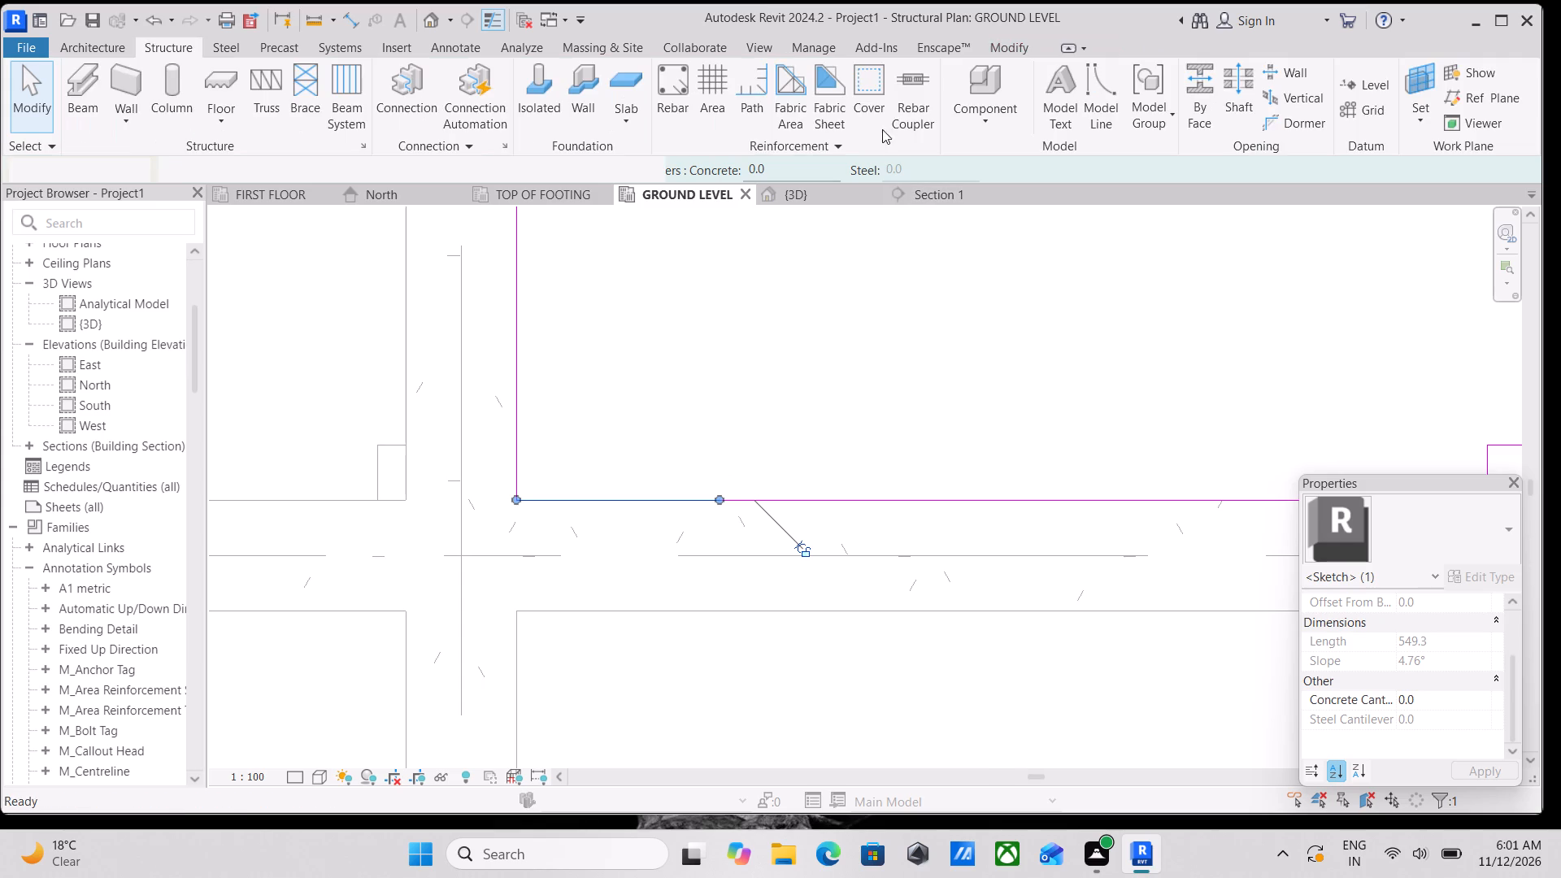
Inspect the edited floor between grids B and C and look over the remaining bays around grids C to E.
{"action": "scroll", "coordinate": [799, 449], "scroll_direction": "down", "scroll_amount": 15}
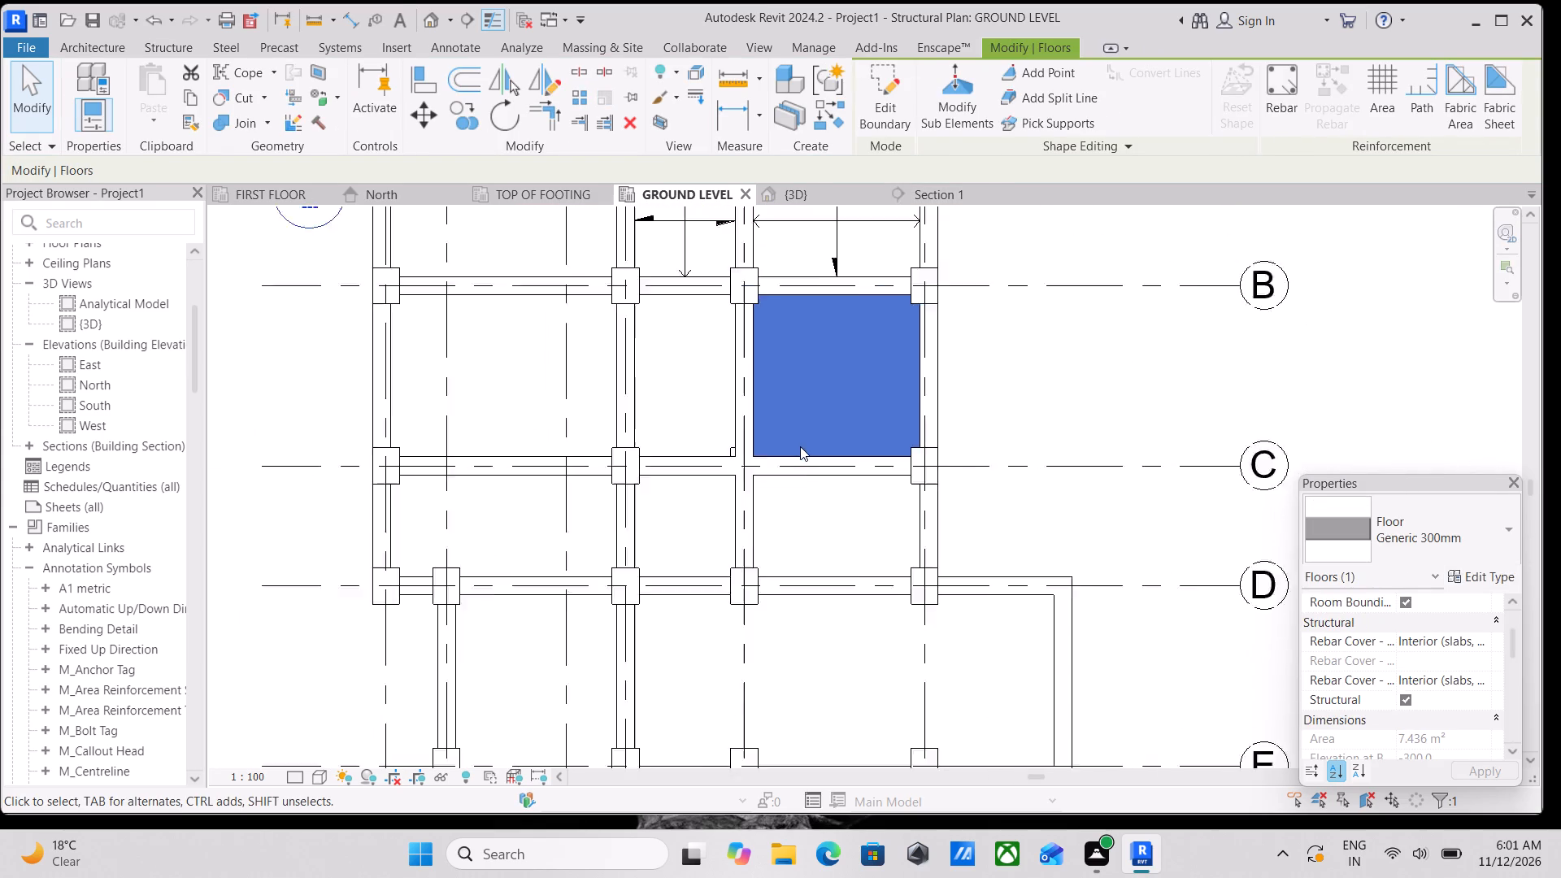
{"action": "middle_click_drag", "start_coordinate": [701, 389], "coordinate": [611, 472]}
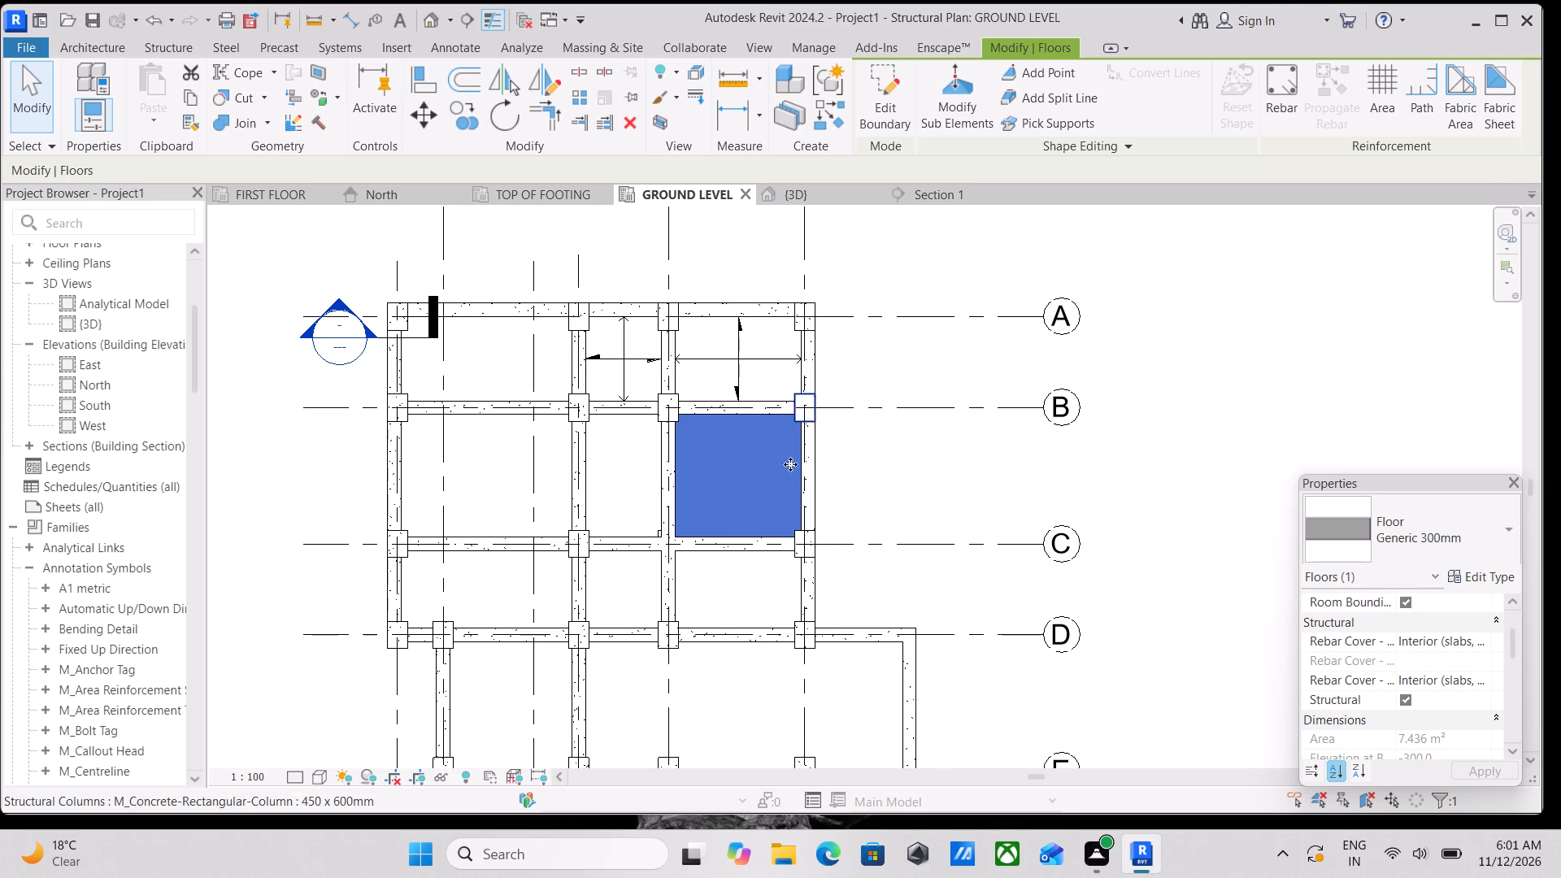
{"action": "scroll", "coordinate": [676, 577], "scroll_direction": "up", "scroll_amount": 1}
{"action": "middle_click_drag", "start_coordinate": [617, 562], "coordinate": [691, 490]}
{"action": "scroll", "coordinate": [701, 490], "scroll_direction": "up", "scroll_amount": 2}
{"action": "scroll", "coordinate": [784, 479], "scroll_direction": "up", "scroll_amount": 1}
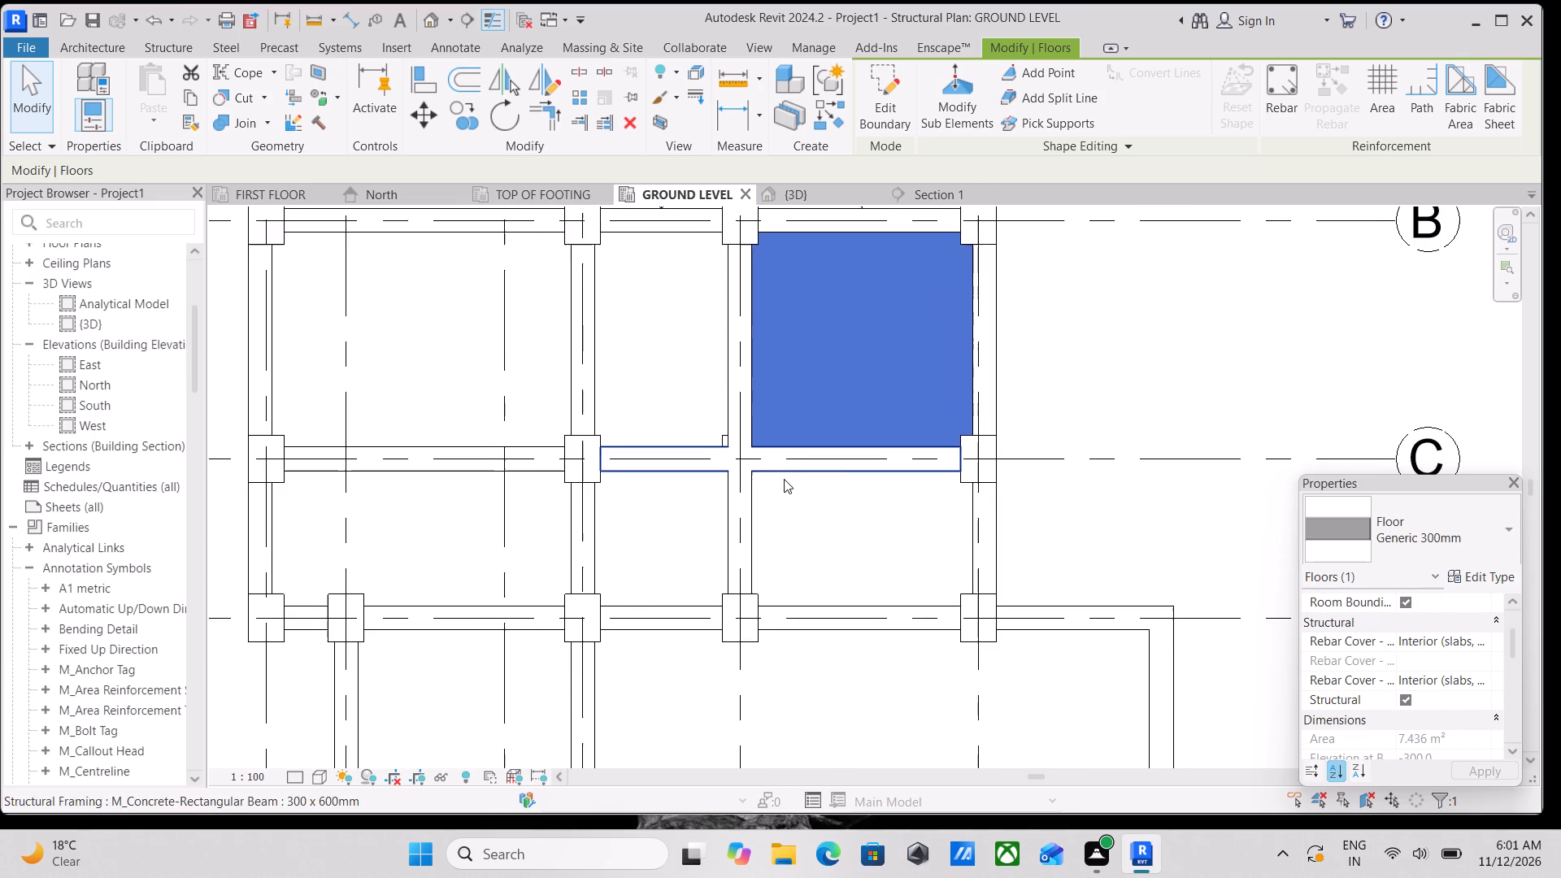
{"action": "middle_click_drag", "start_coordinate": [785, 479], "coordinate": [951, 453]}
{"action": "scroll", "coordinate": [915, 408], "scroll_direction": "down", "scroll_amount": 1}
{"action": "middle_click_drag", "start_coordinate": [915, 408], "coordinate": [915, 440]}
{"action": "scroll", "coordinate": [957, 337], "scroll_direction": "up", "scroll_amount": 1}
{"action": "middle_click_drag", "start_coordinate": [957, 337], "coordinate": [946, 364]}
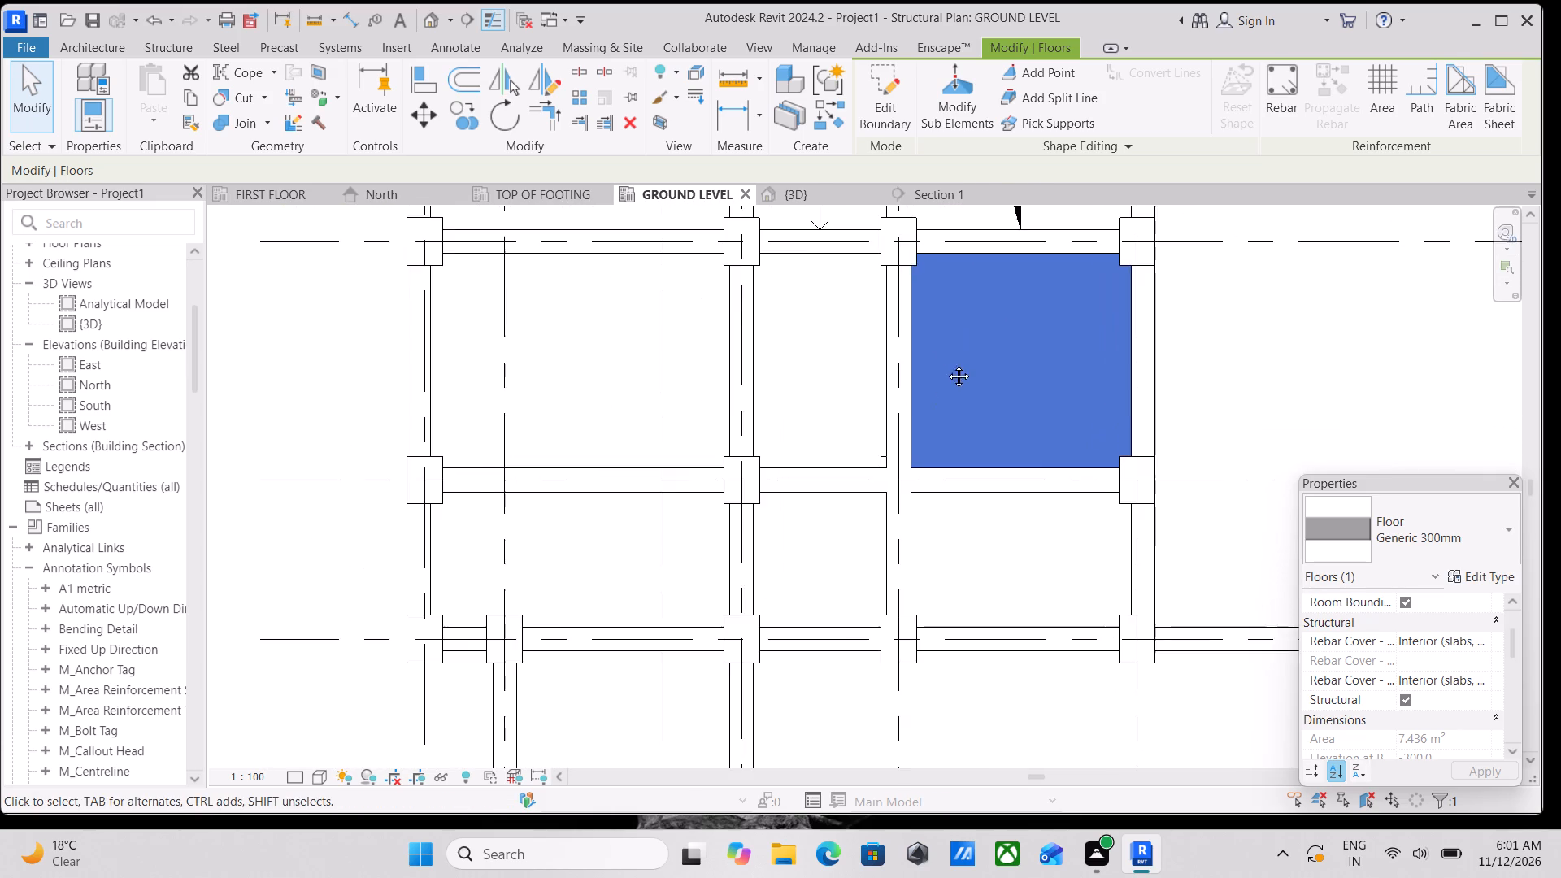
{"action": "middle_click_drag", "start_coordinate": [946, 364], "coordinate": [919, 443]}
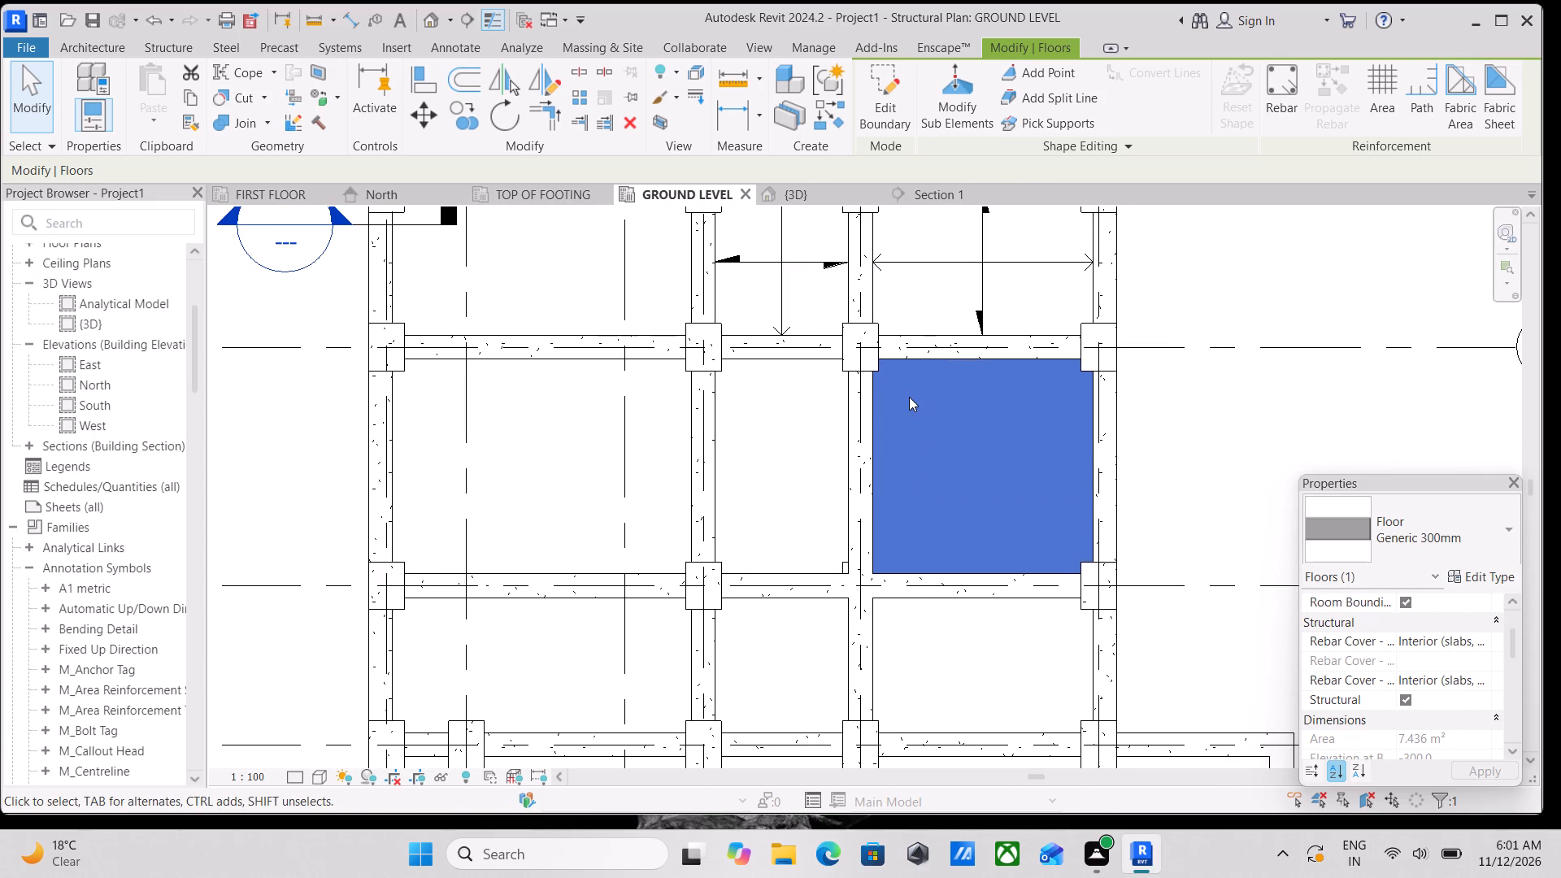
{"action": "scroll", "coordinate": [909, 397], "scroll_direction": "up", "scroll_amount": 1}
{"action": "key", "text": "Escape"}
{"action": "scroll", "coordinate": [920, 385], "scroll_direction": "up", "scroll_amount": 1}
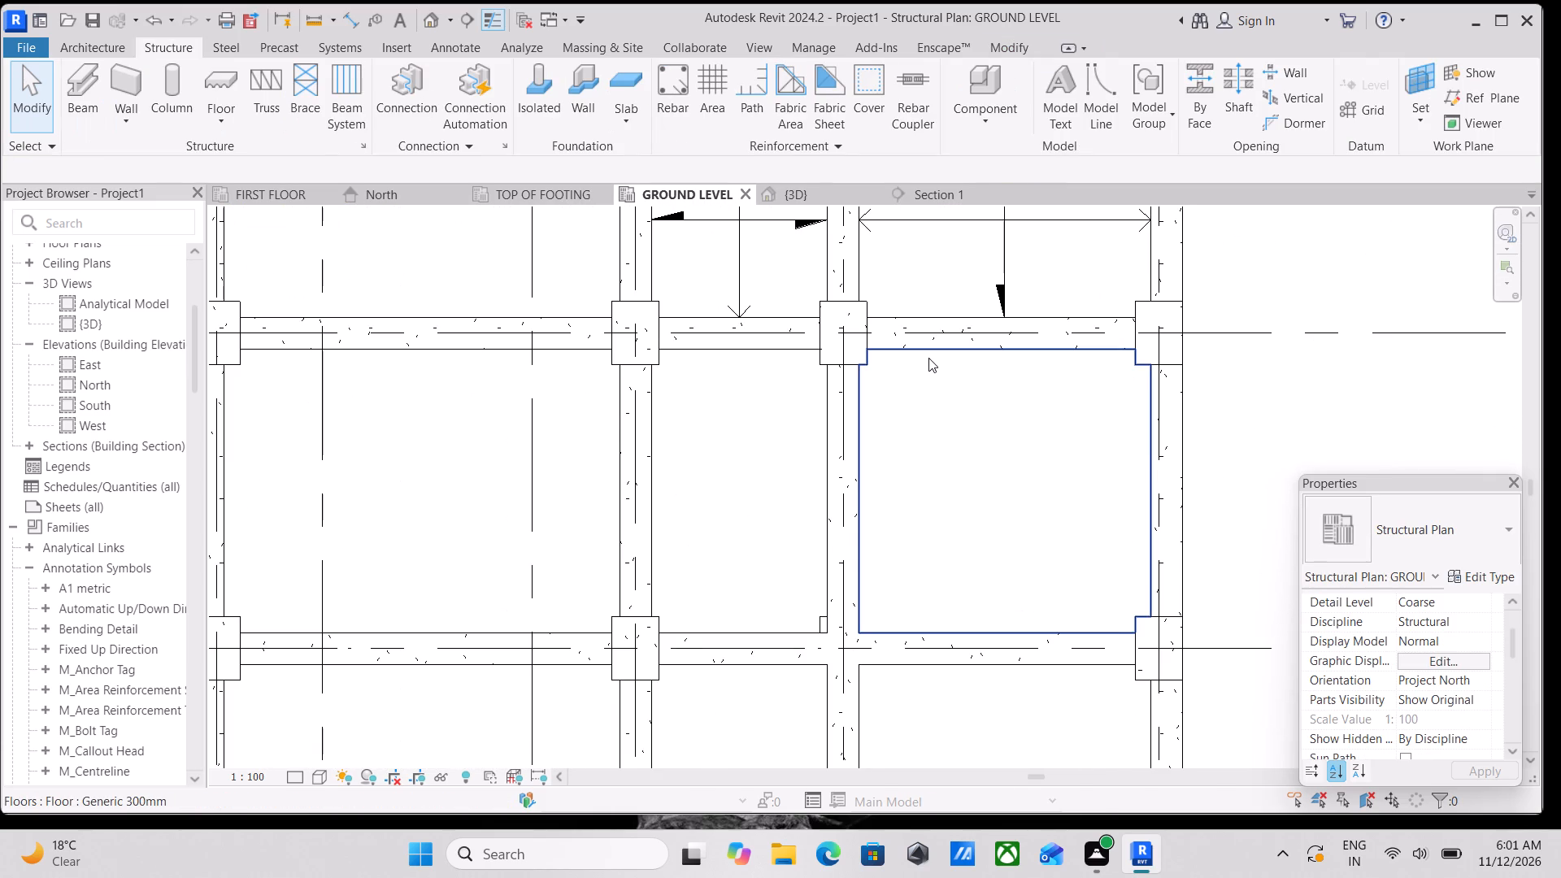
{"action": "left_click", "coordinate": [928, 358]}
{"action": "middle_click_drag", "start_coordinate": [945, 403], "coordinate": [914, 247]}
{"action": "scroll", "coordinate": [960, 389], "scroll_direction": "down", "scroll_amount": 2}
{"action": "middle_click_drag", "start_coordinate": [960, 390], "coordinate": [974, 419]}
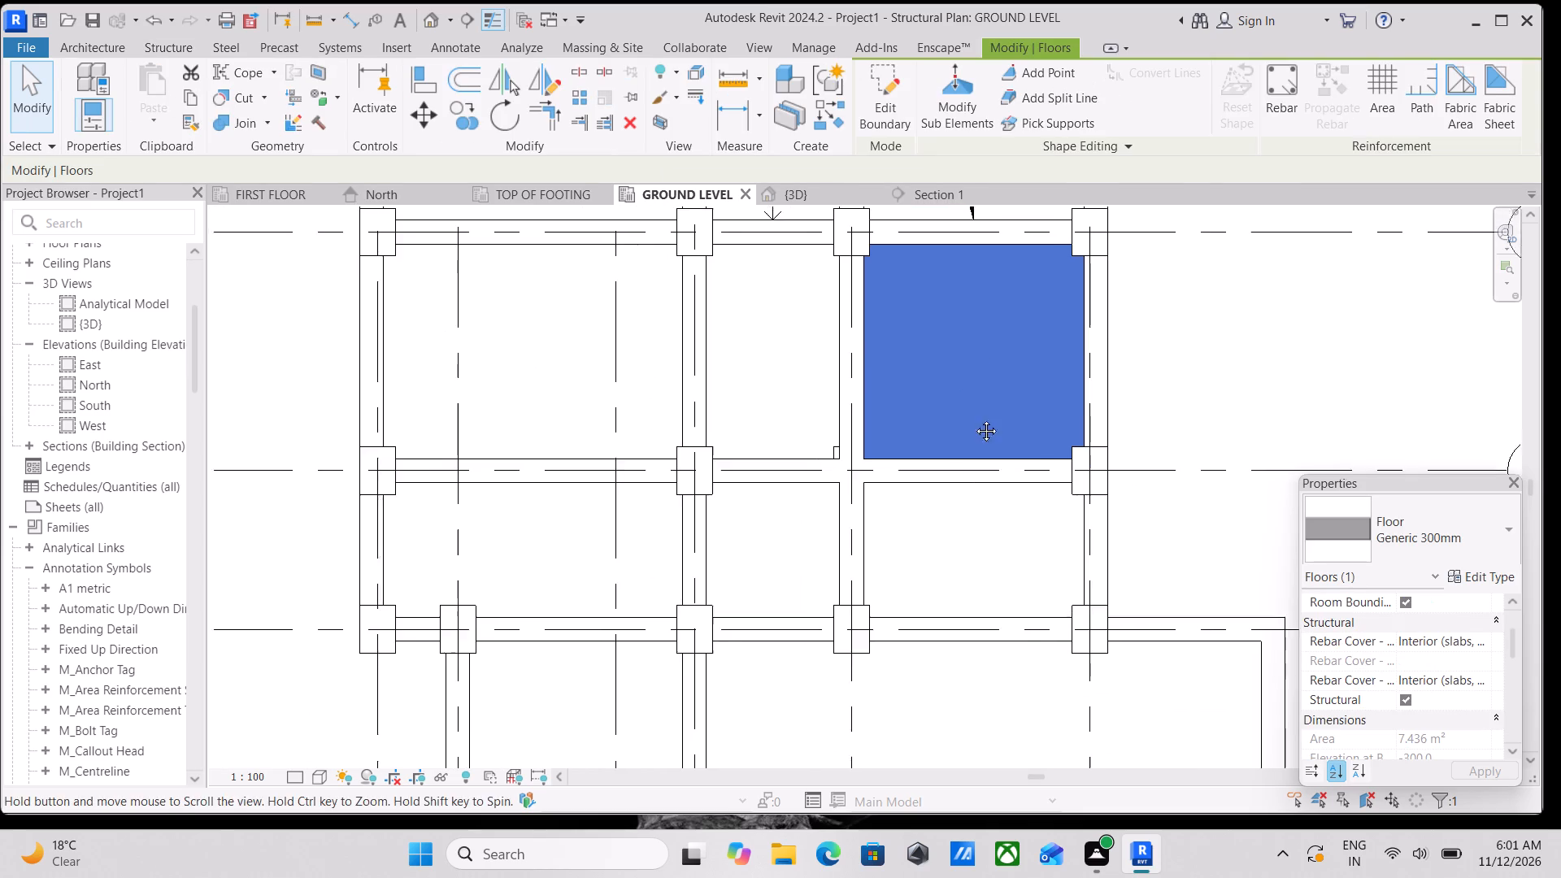
{"action": "middle_click_drag", "start_coordinate": [974, 419], "coordinate": [984, 458]}
{"action": "key", "text": "Escape"}
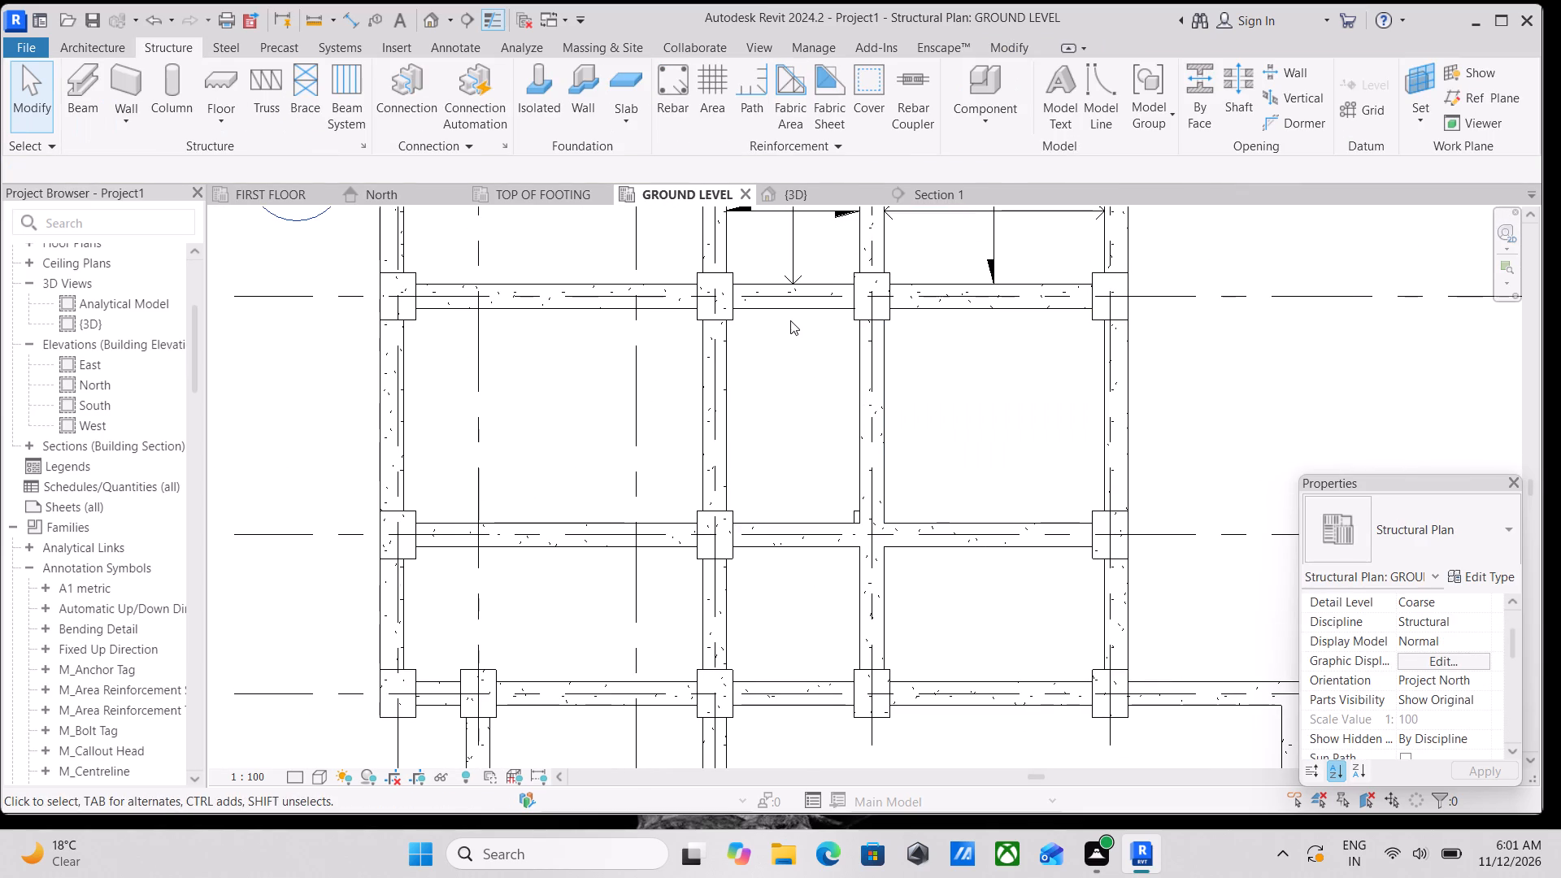
{"action": "scroll", "coordinate": [789, 351], "scroll_direction": "down", "scroll_amount": 2}
{"action": "middle_click_drag", "start_coordinate": [787, 358], "coordinate": [807, 358]}
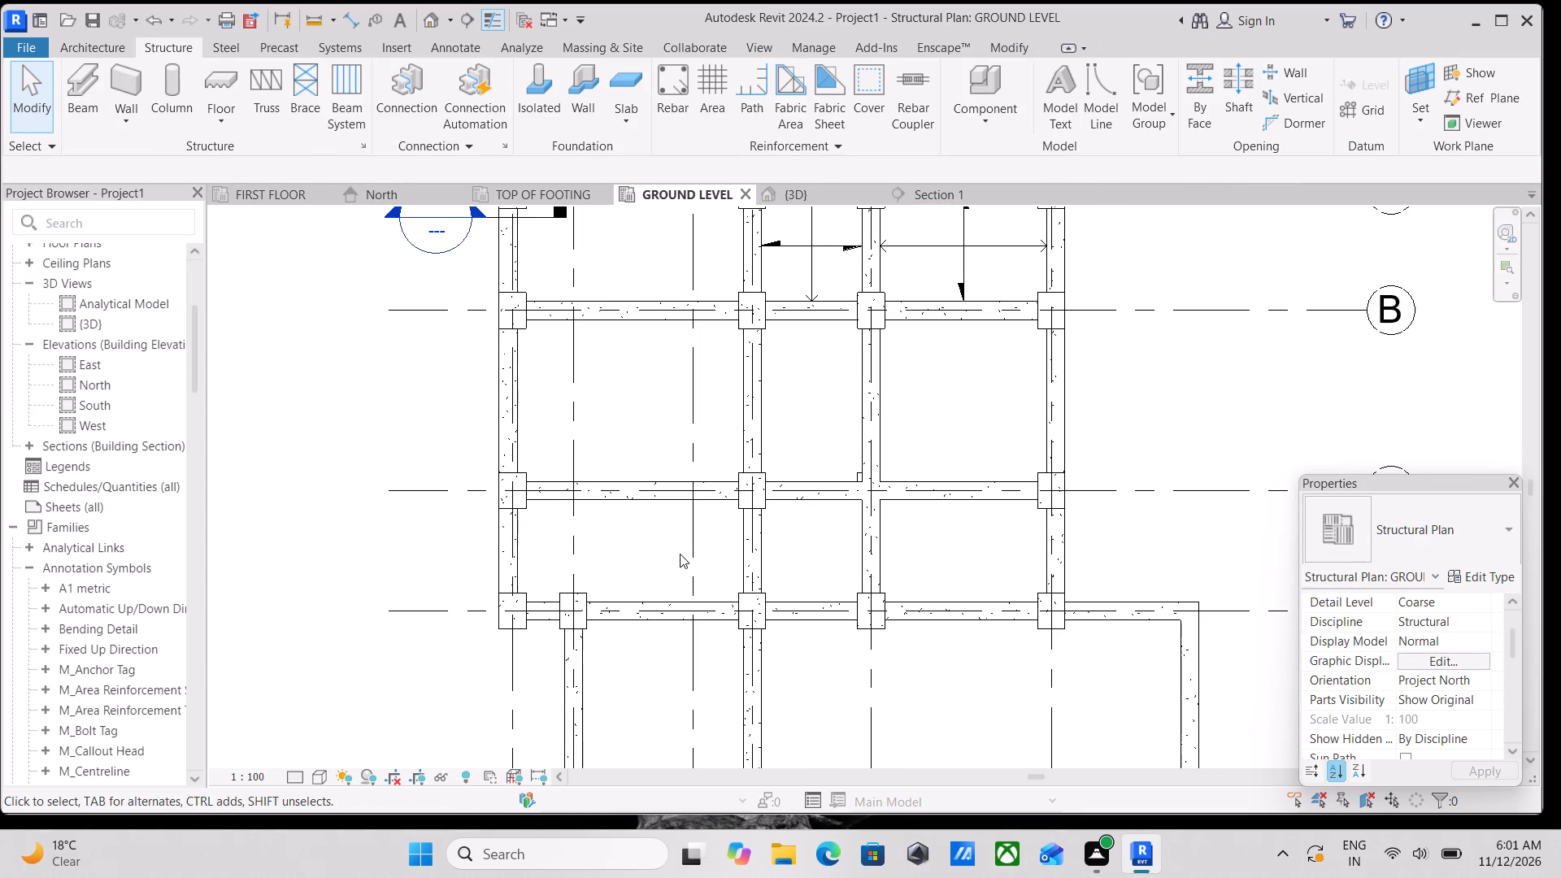
{"action": "scroll", "coordinate": [641, 525], "scroll_direction": "down", "scroll_amount": 1}
{"action": "middle_click_drag", "start_coordinate": [641, 525], "coordinate": [661, 500]}
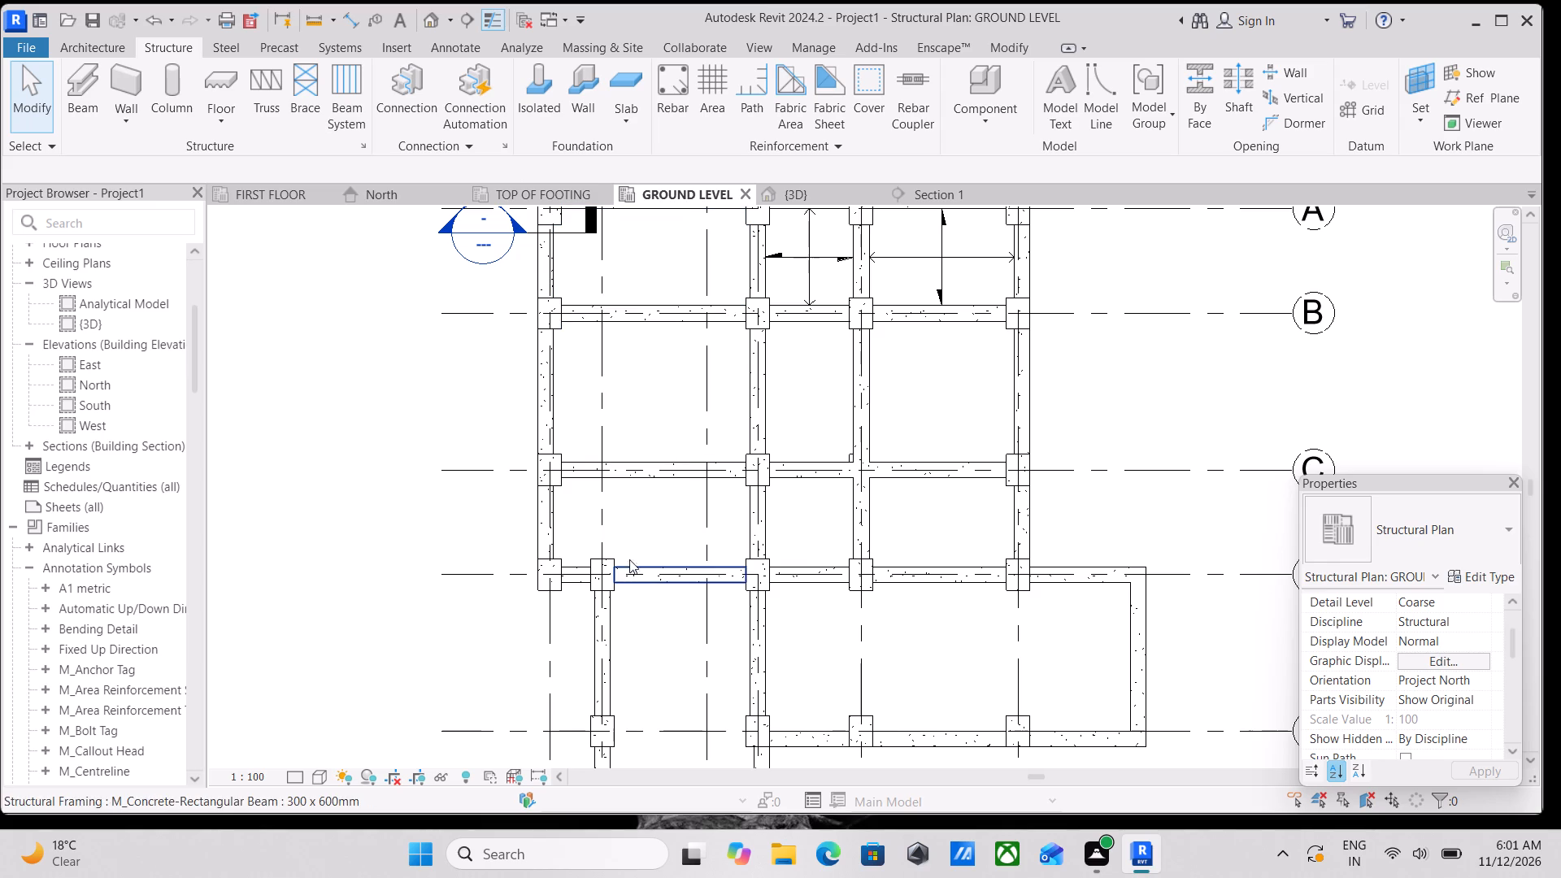
{"action": "middle_click_drag", "start_coordinate": [670, 512], "coordinate": [702, 377]}
{"action": "scroll", "coordinate": [714, 384], "scroll_direction": "up", "scroll_amount": 1}
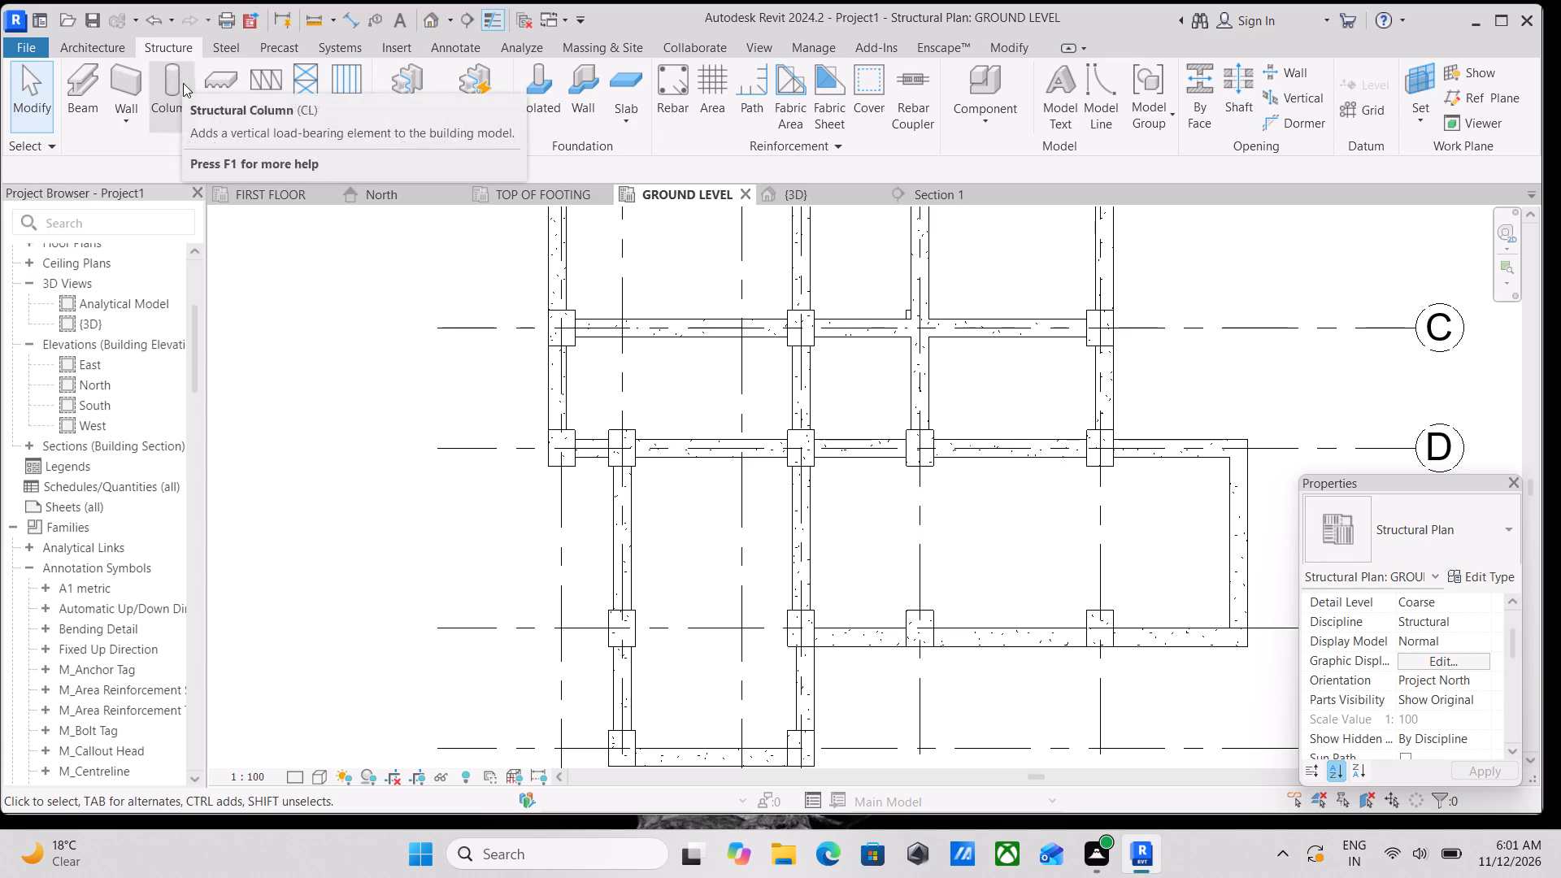
Start a new Generic 300mm structural floor for the leftmost bay between grids C and D.
{"action": "left_click", "coordinate": [211, 94]}
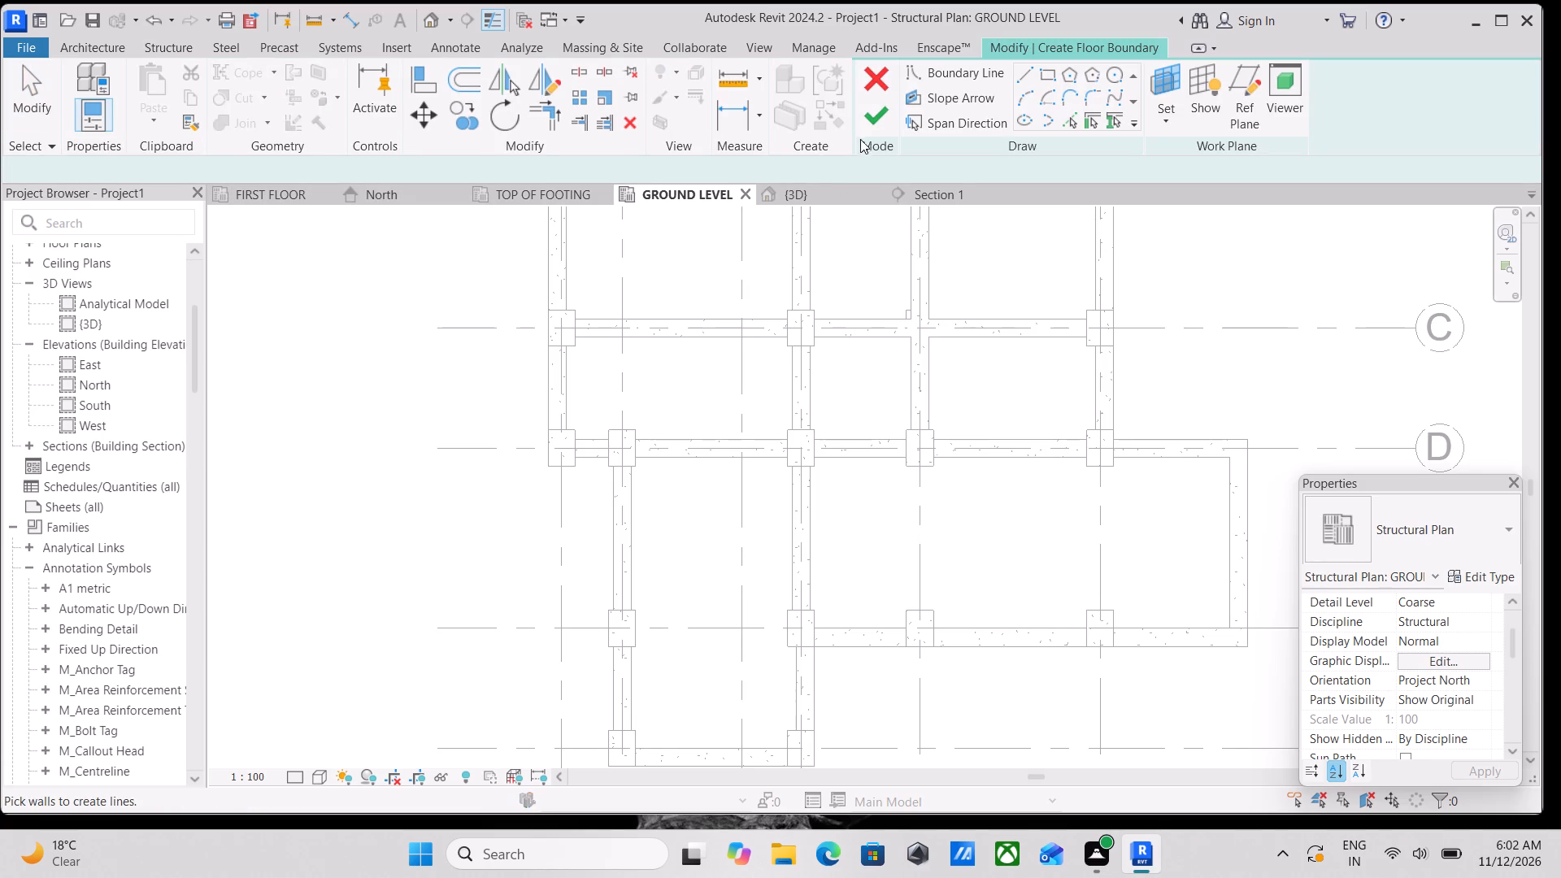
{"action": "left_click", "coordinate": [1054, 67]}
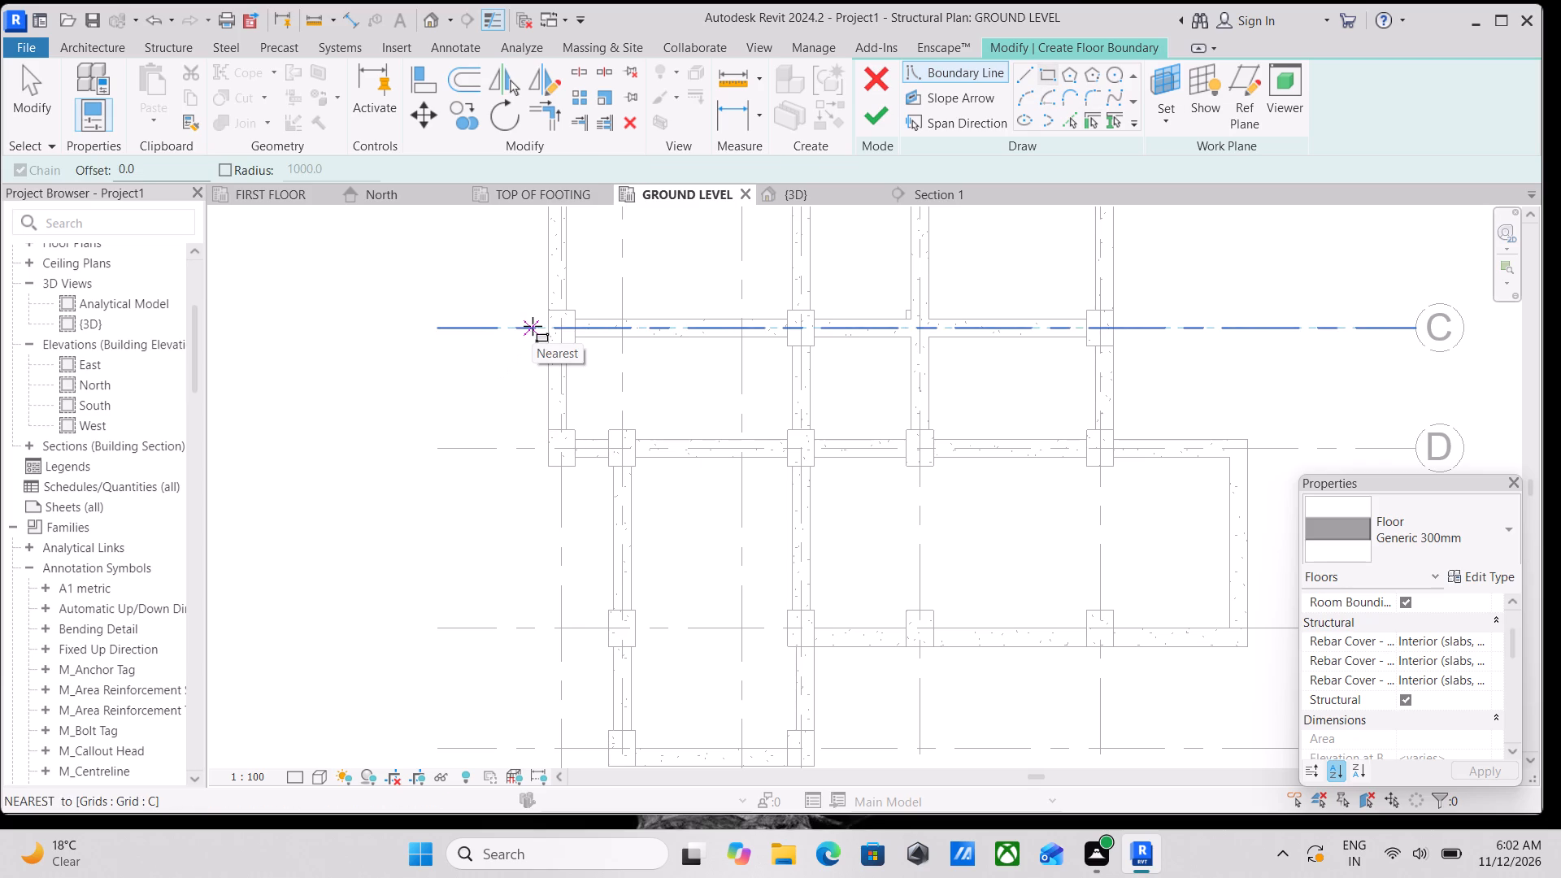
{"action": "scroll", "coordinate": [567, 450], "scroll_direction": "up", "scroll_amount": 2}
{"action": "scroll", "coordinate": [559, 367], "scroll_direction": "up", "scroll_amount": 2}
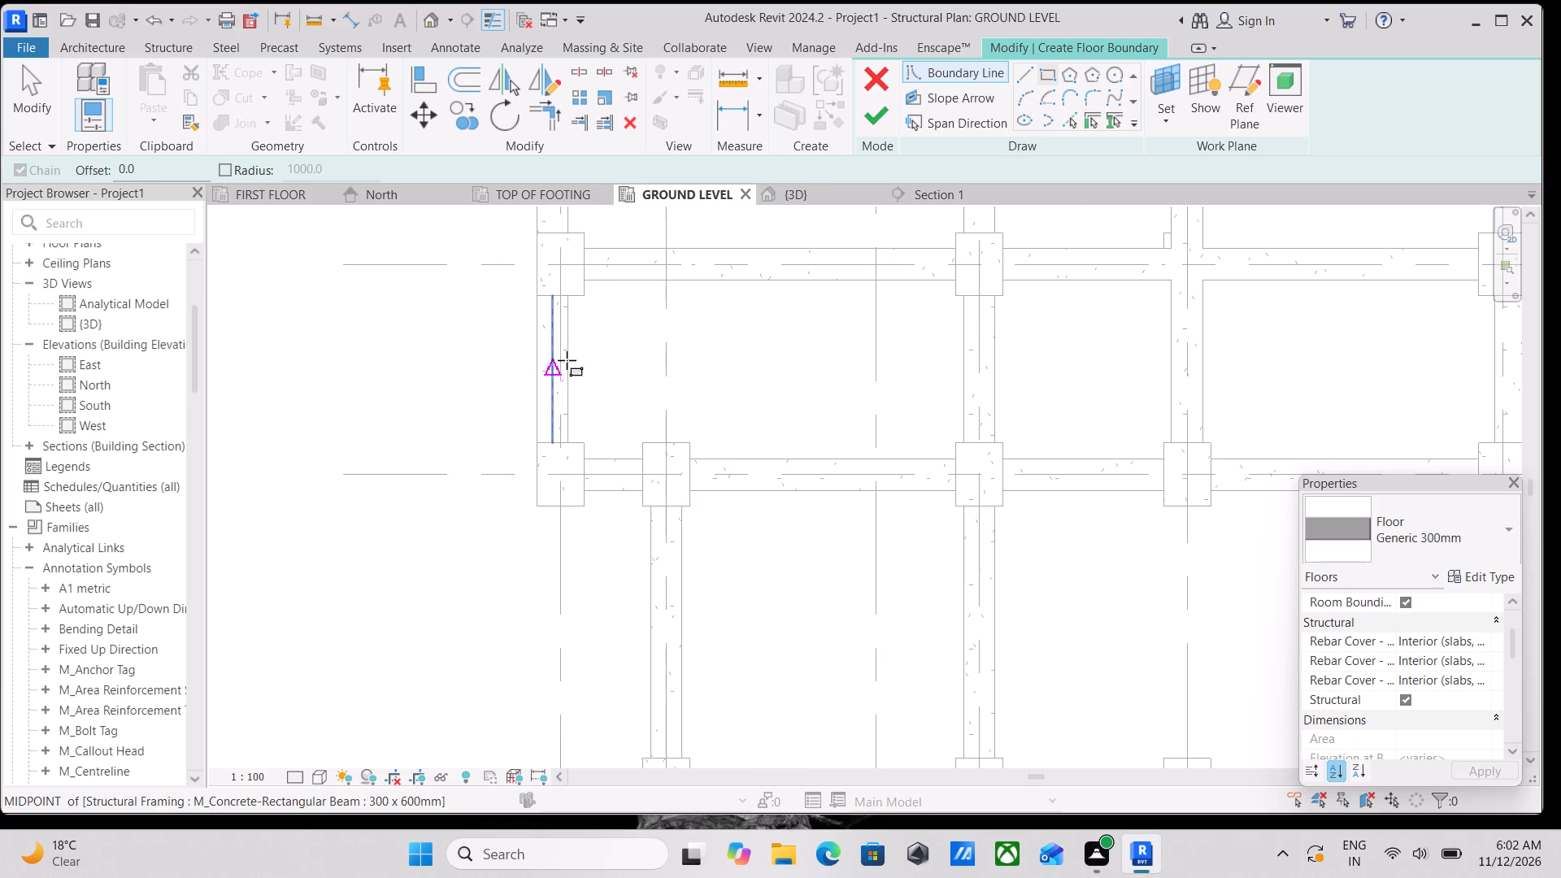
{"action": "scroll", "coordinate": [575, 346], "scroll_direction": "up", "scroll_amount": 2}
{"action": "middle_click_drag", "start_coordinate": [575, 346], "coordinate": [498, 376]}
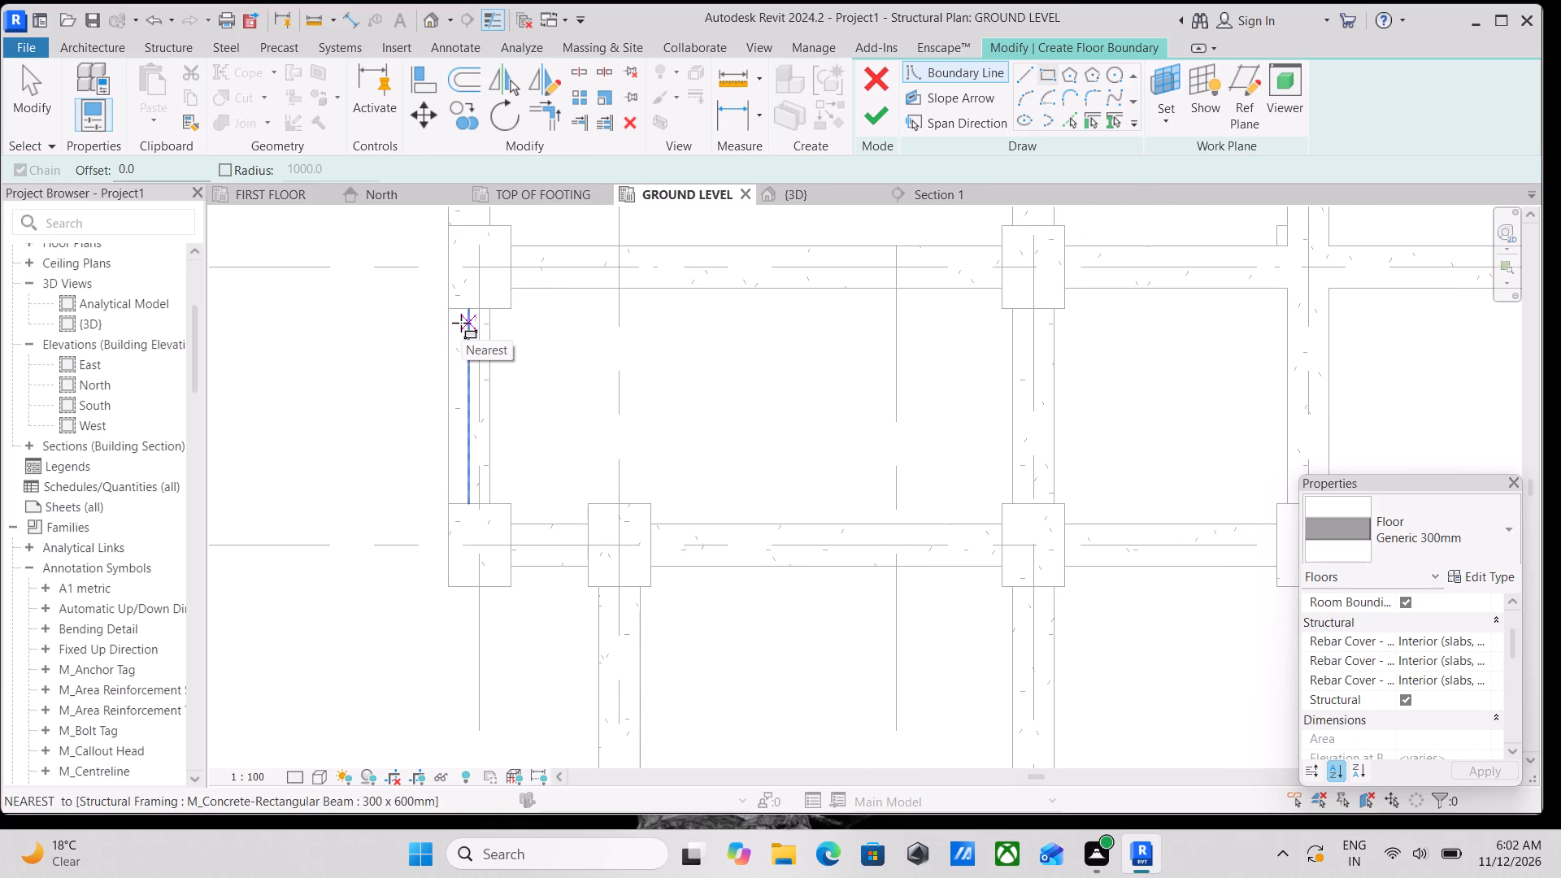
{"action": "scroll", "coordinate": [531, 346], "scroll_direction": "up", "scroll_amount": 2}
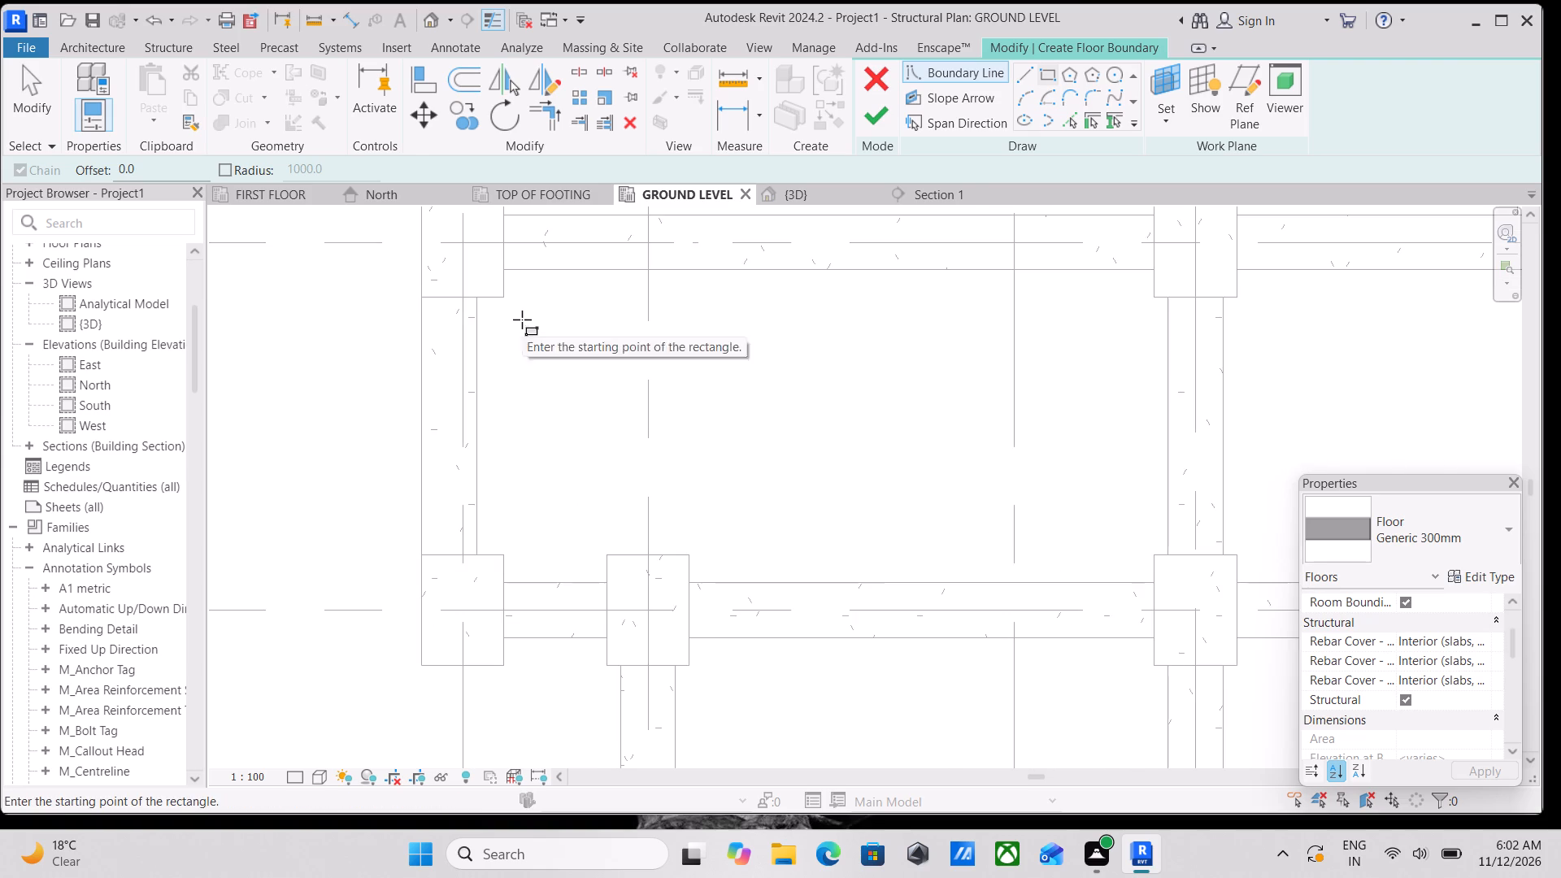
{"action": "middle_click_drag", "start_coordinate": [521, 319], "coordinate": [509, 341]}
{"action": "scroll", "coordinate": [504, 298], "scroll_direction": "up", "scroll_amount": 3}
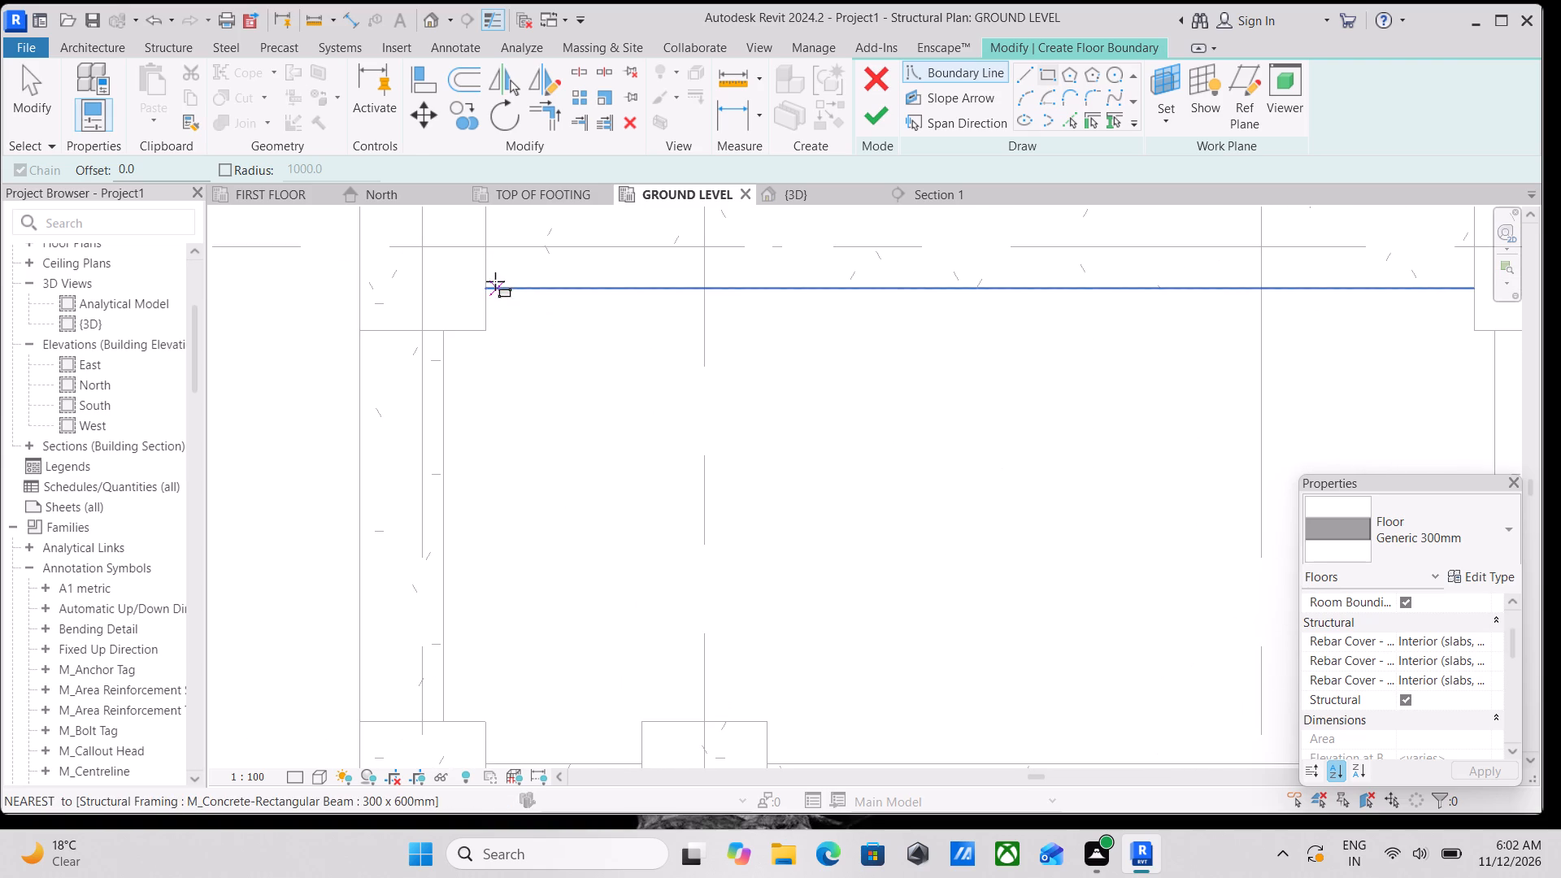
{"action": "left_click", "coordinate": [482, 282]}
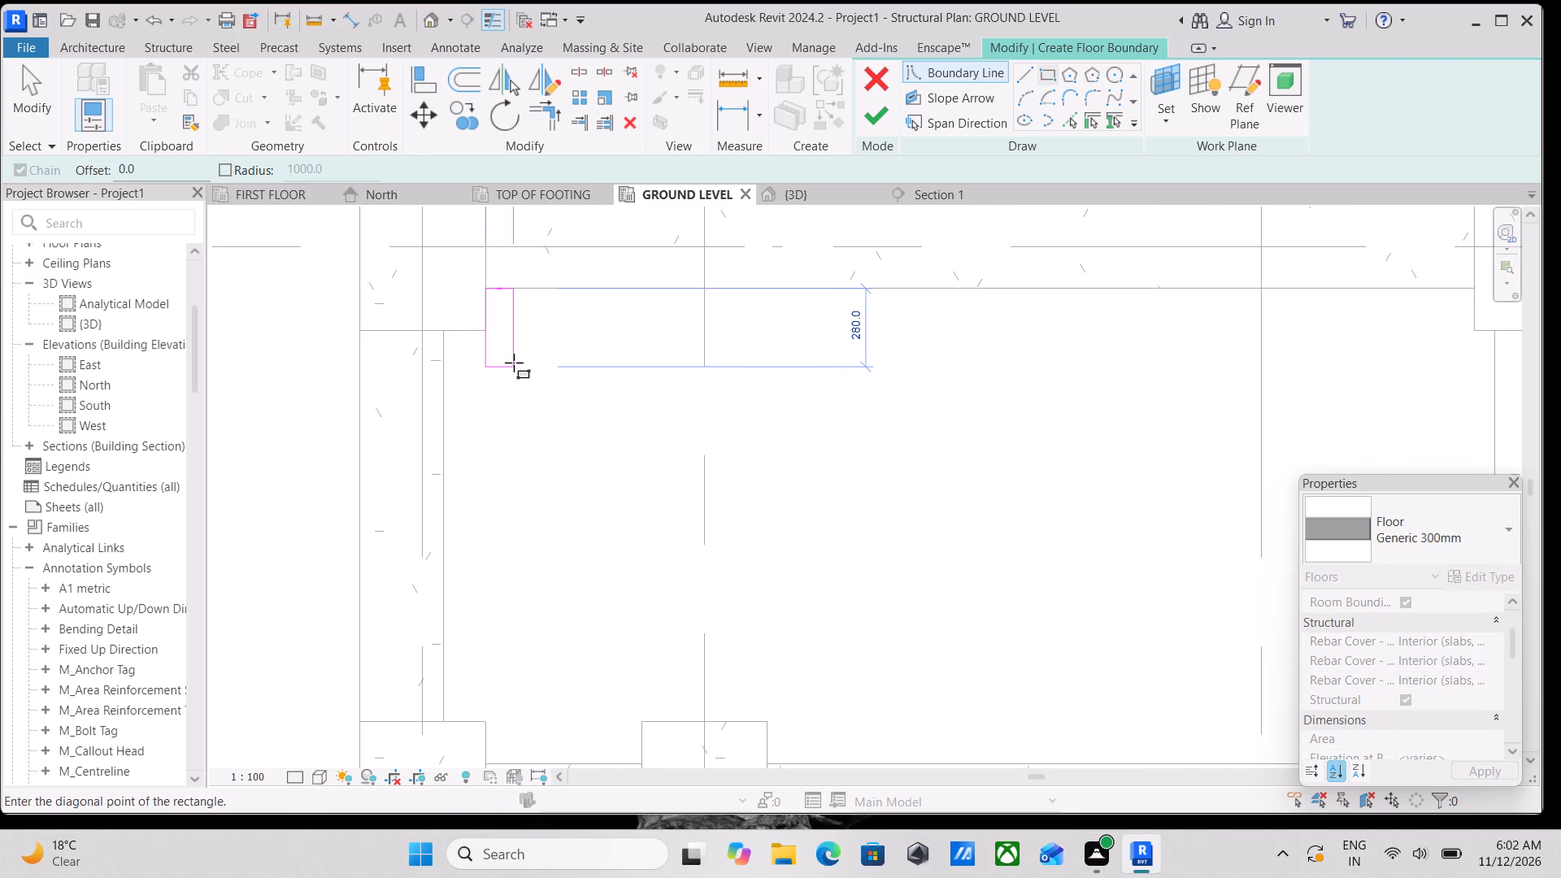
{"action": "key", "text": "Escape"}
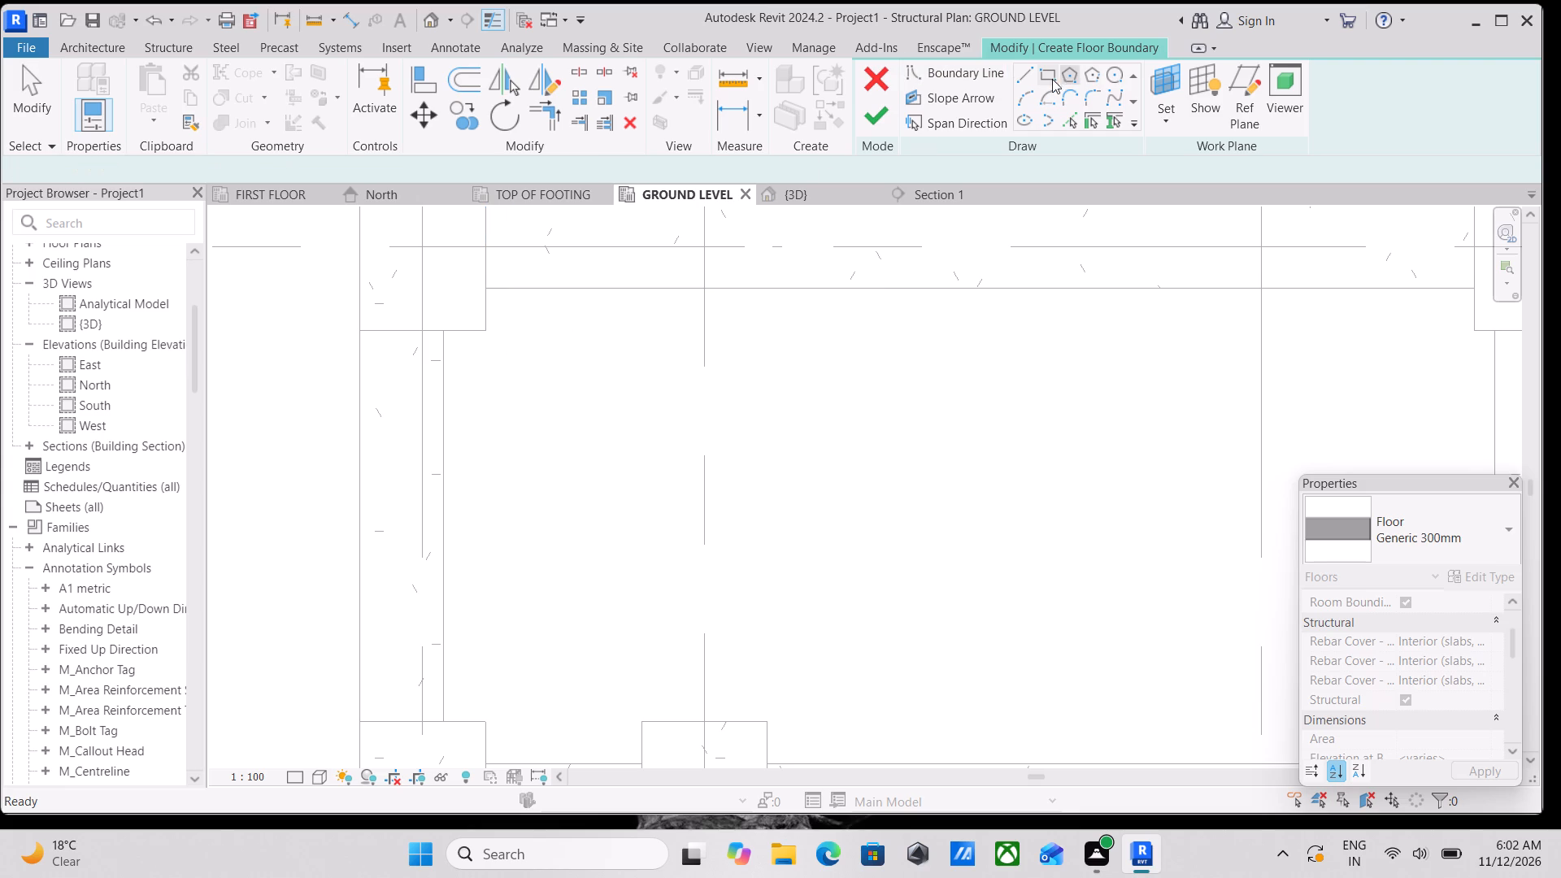
Sketch the bay's left boundary with straight lines, 1400 mm down the beam's inner face and 150 mm notches around both corner columns.
{"action": "left_click", "coordinate": [1020, 79]}
{"action": "scroll", "coordinate": [575, 364], "scroll_direction": "down", "scroll_amount": 4}
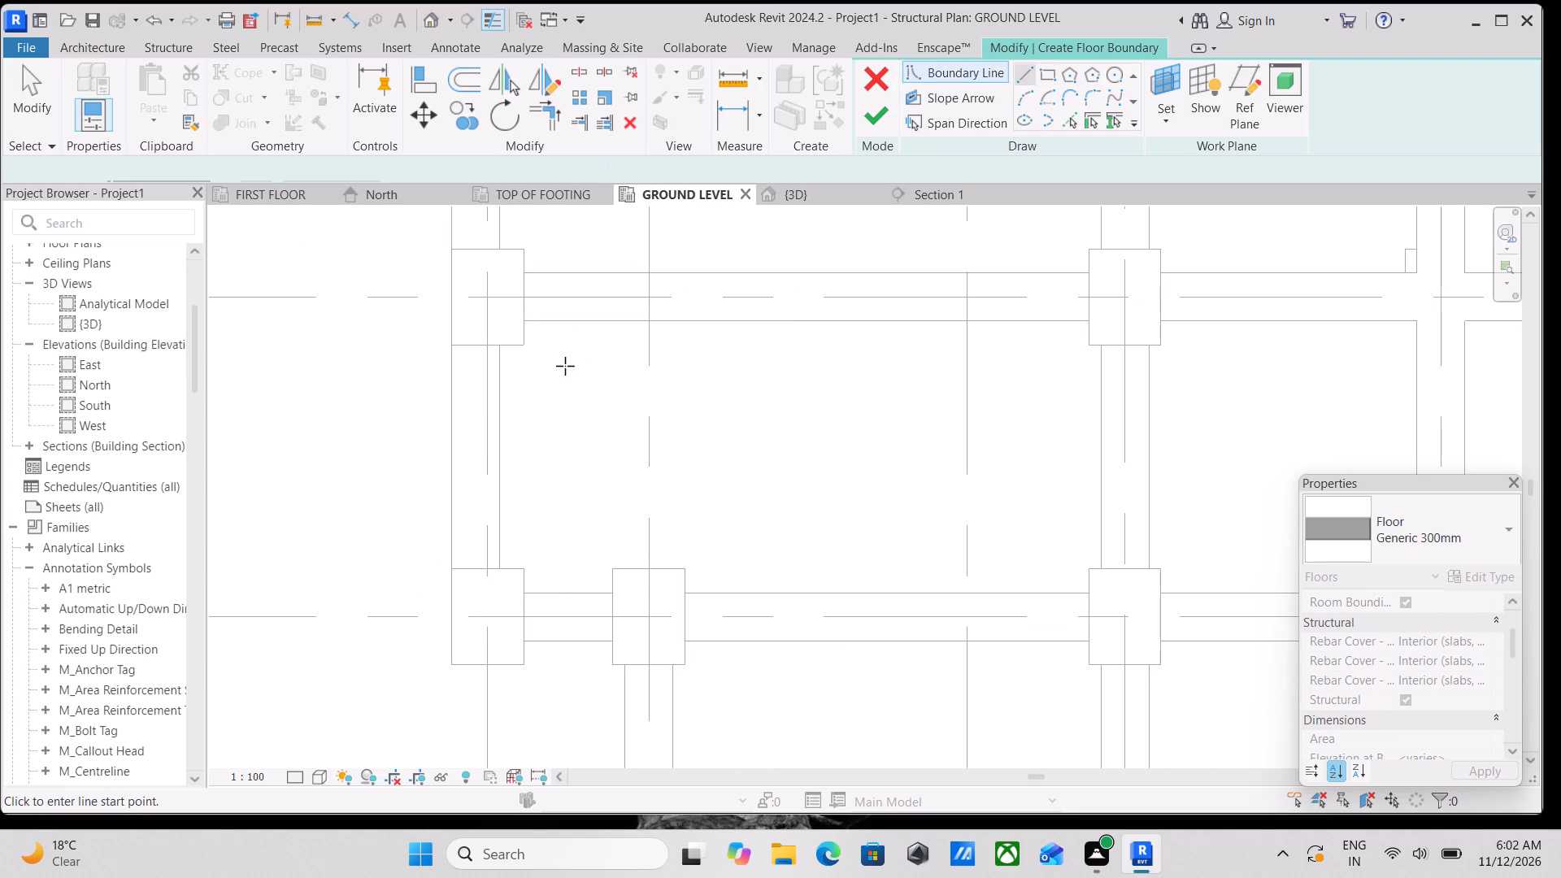
{"action": "scroll", "coordinate": [521, 321], "scroll_direction": "up", "scroll_amount": 5}
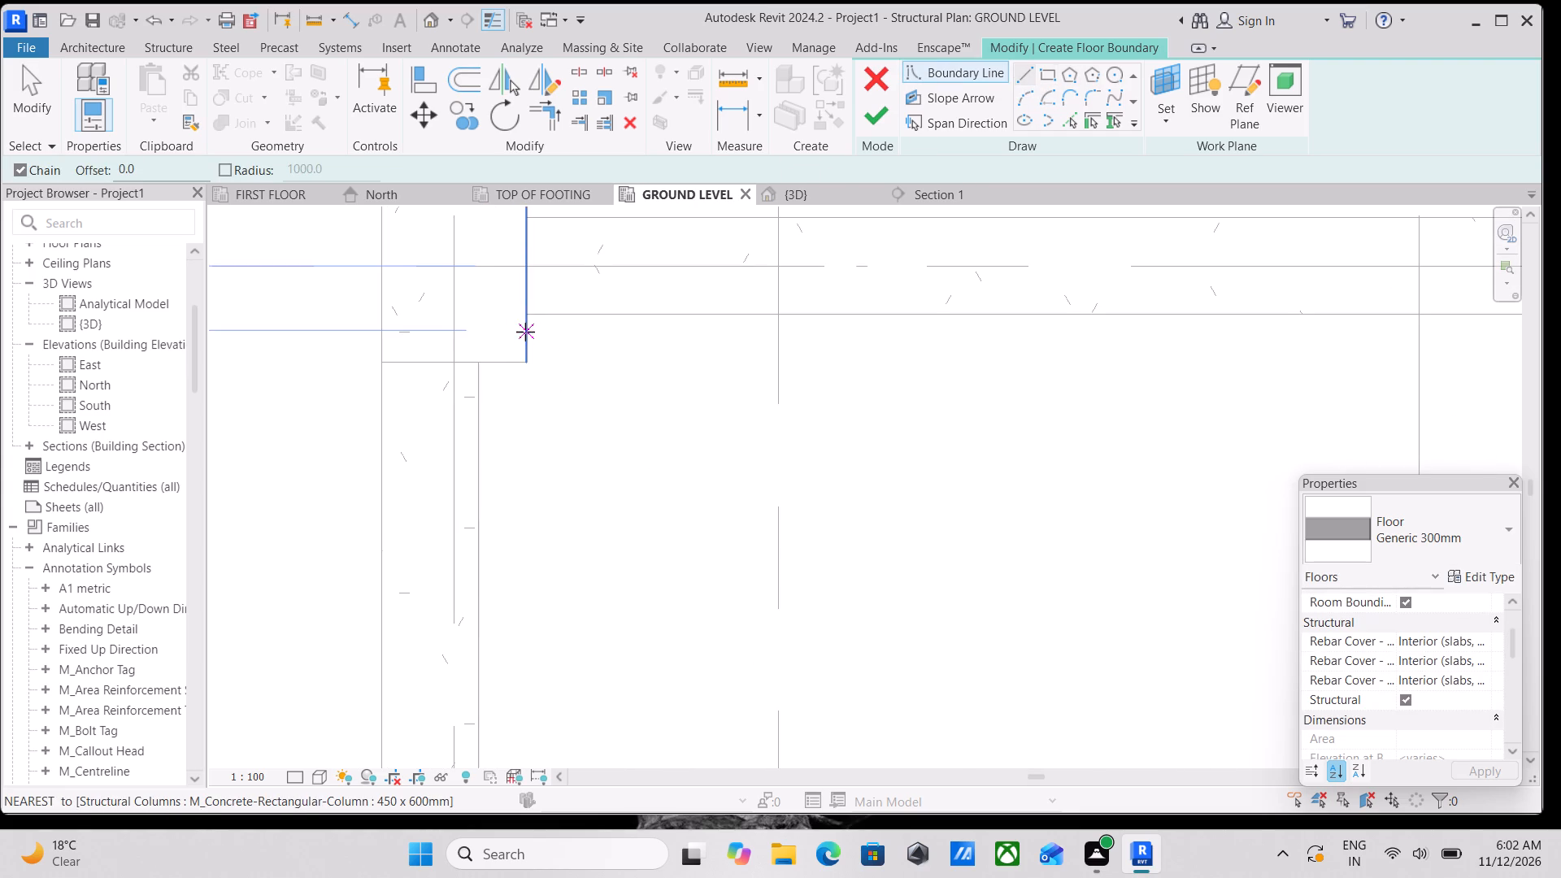
{"action": "left_click", "coordinate": [527, 317]}
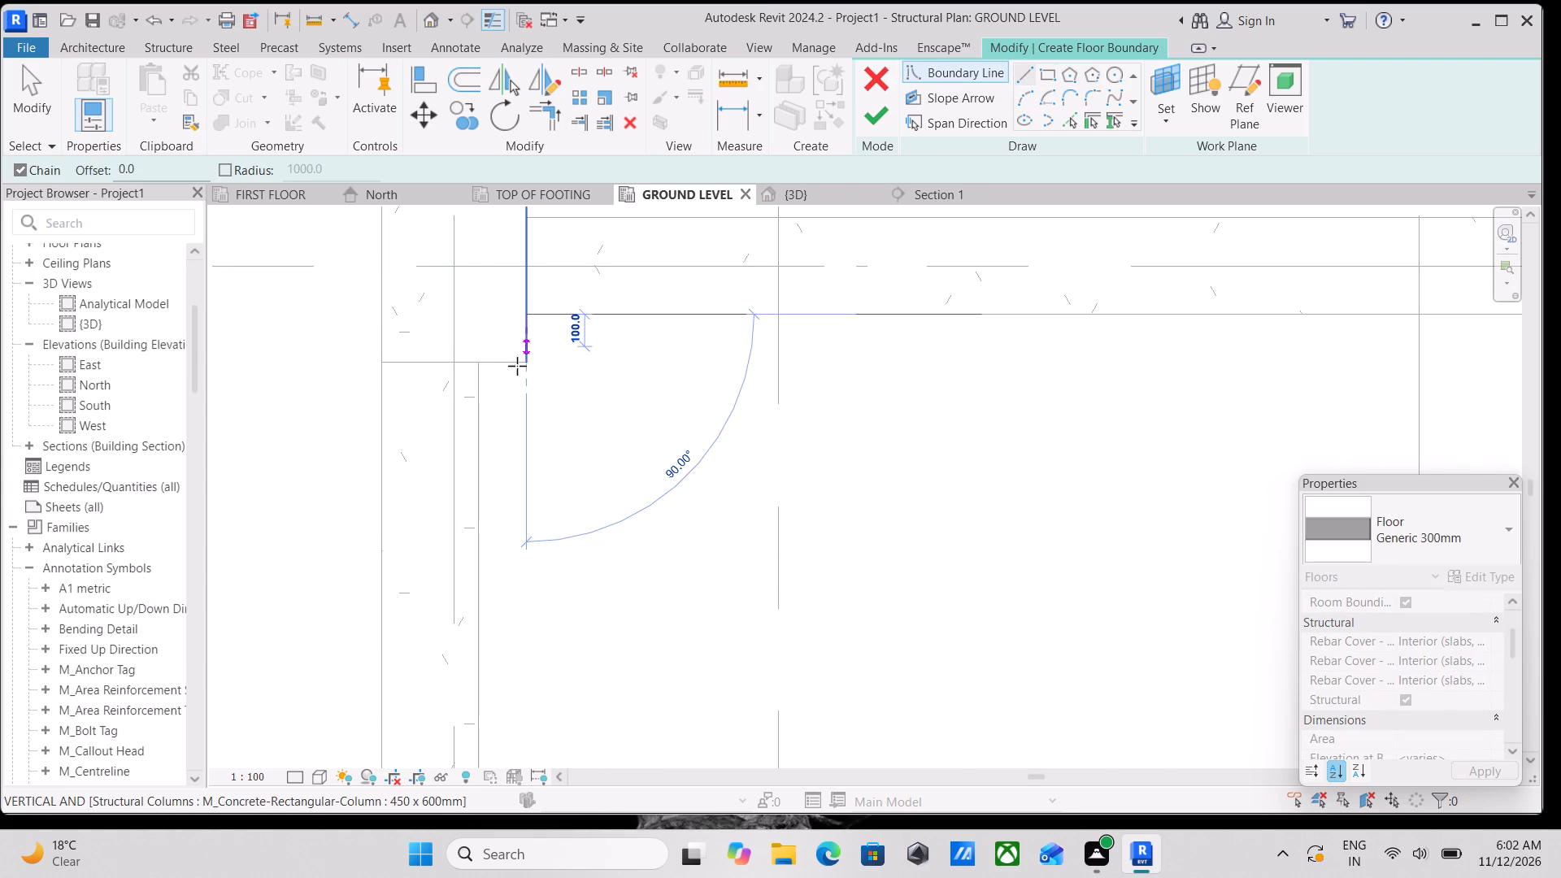
{"action": "left_click", "coordinate": [526, 362]}
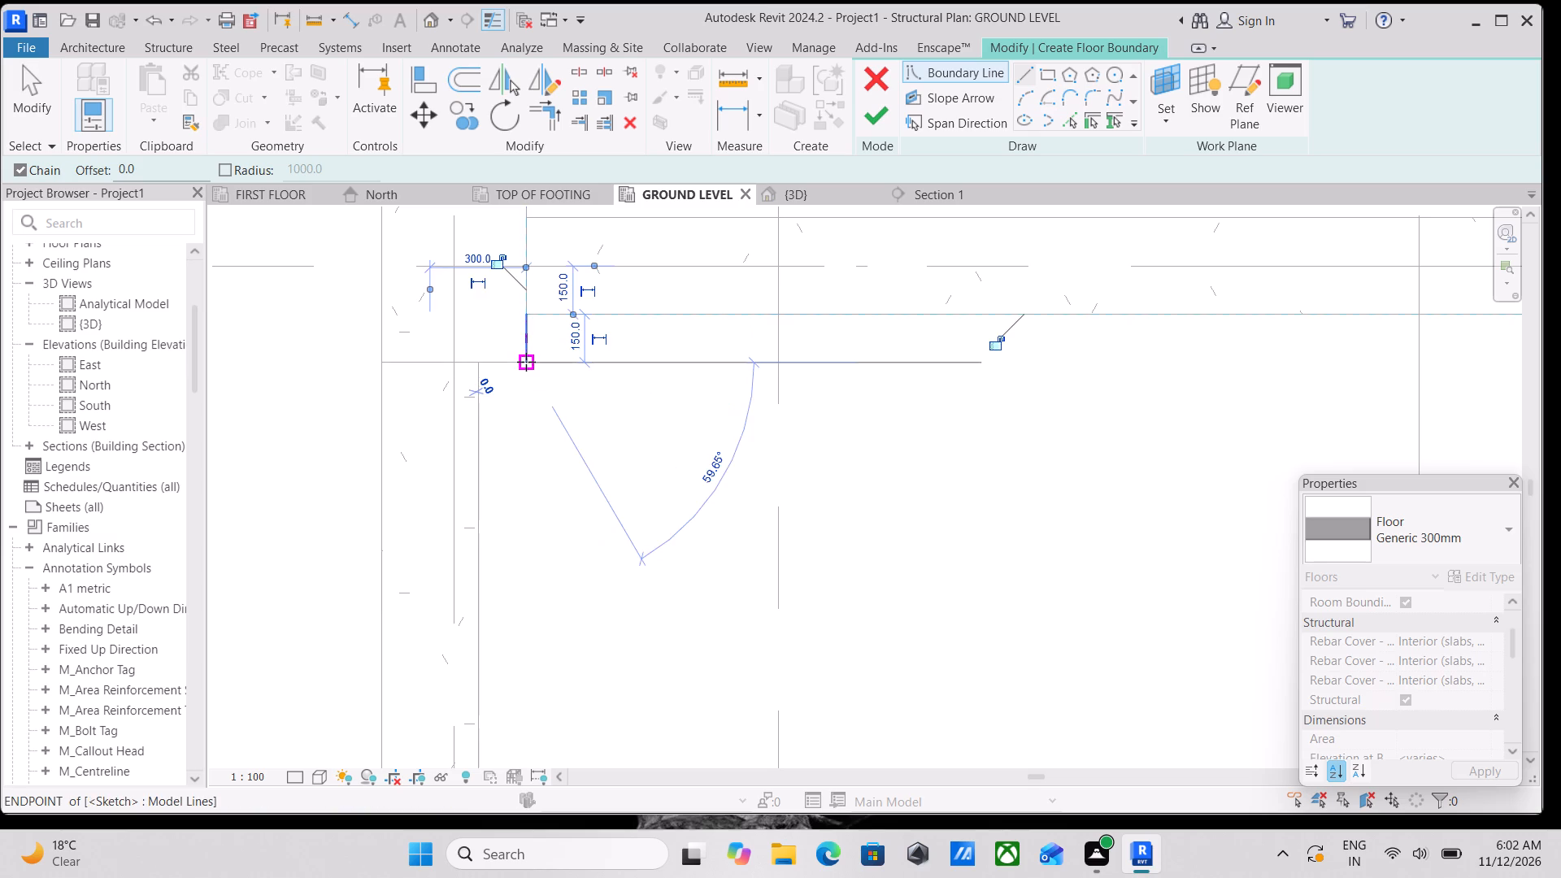
{"action": "left_click", "coordinate": [485, 363]}
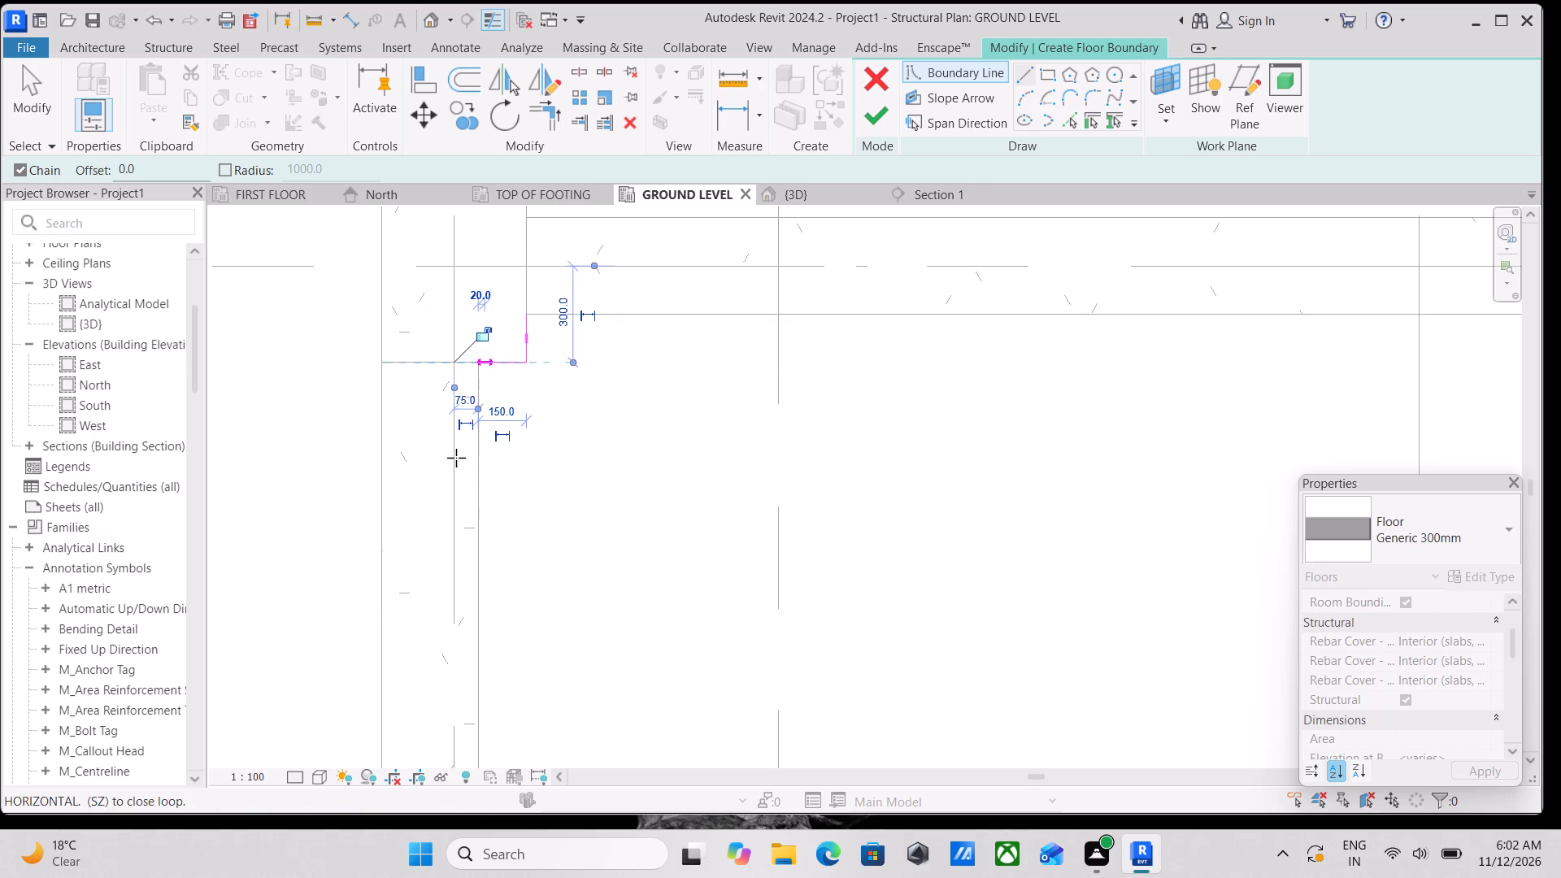
{"action": "scroll", "coordinate": [456, 462], "scroll_direction": "down", "scroll_amount": 2}
{"action": "middle_click_drag", "start_coordinate": [455, 461], "coordinate": [487, 346]}
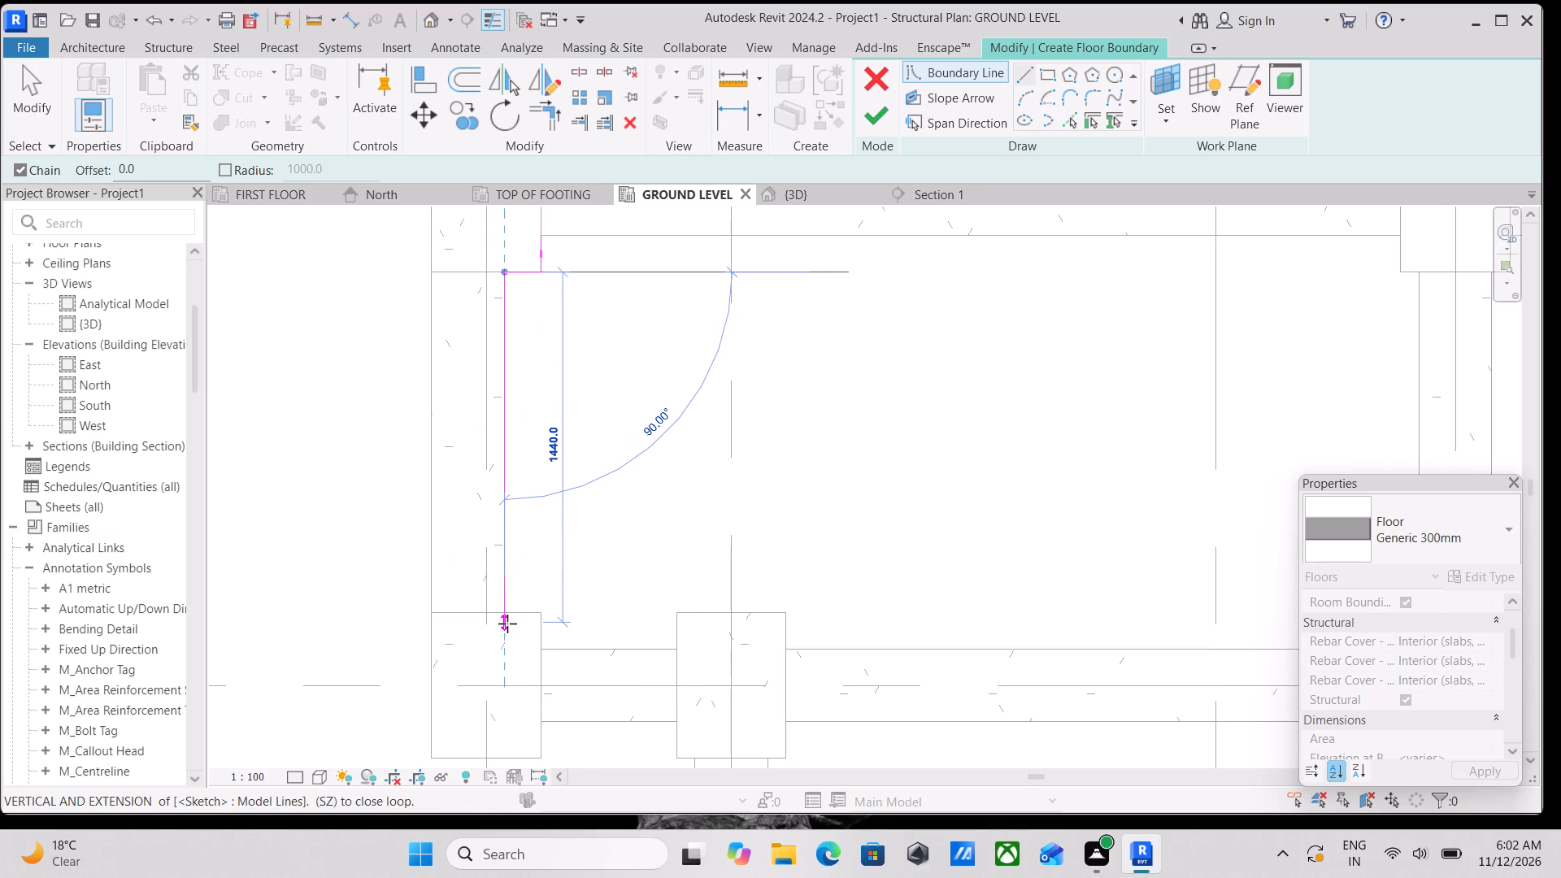
{"action": "left_click", "coordinate": [509, 619]}
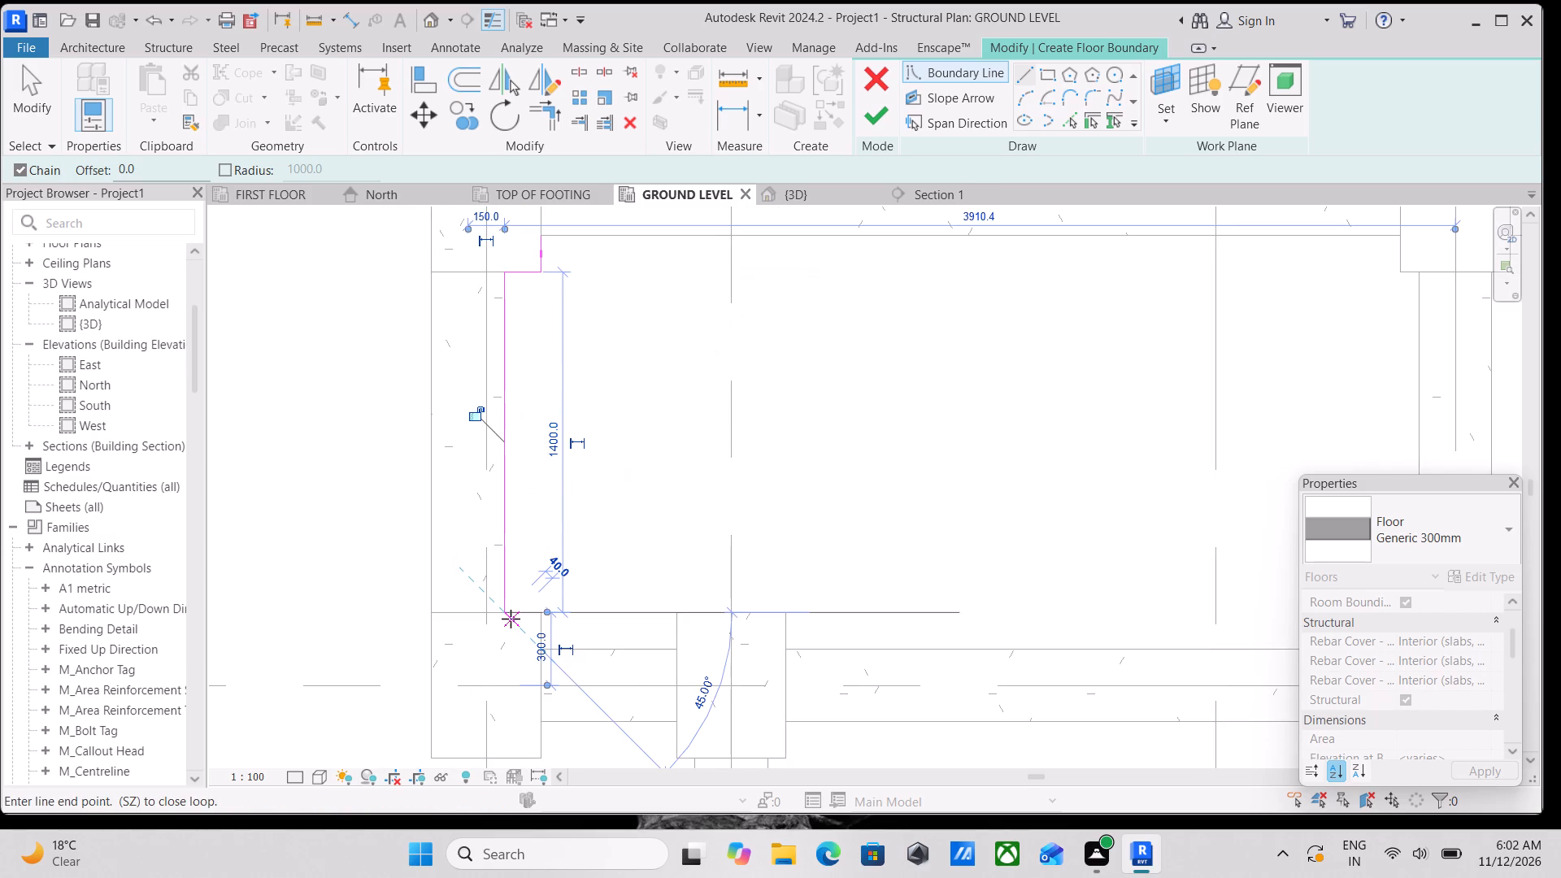
{"action": "left_click", "coordinate": [537, 610]}
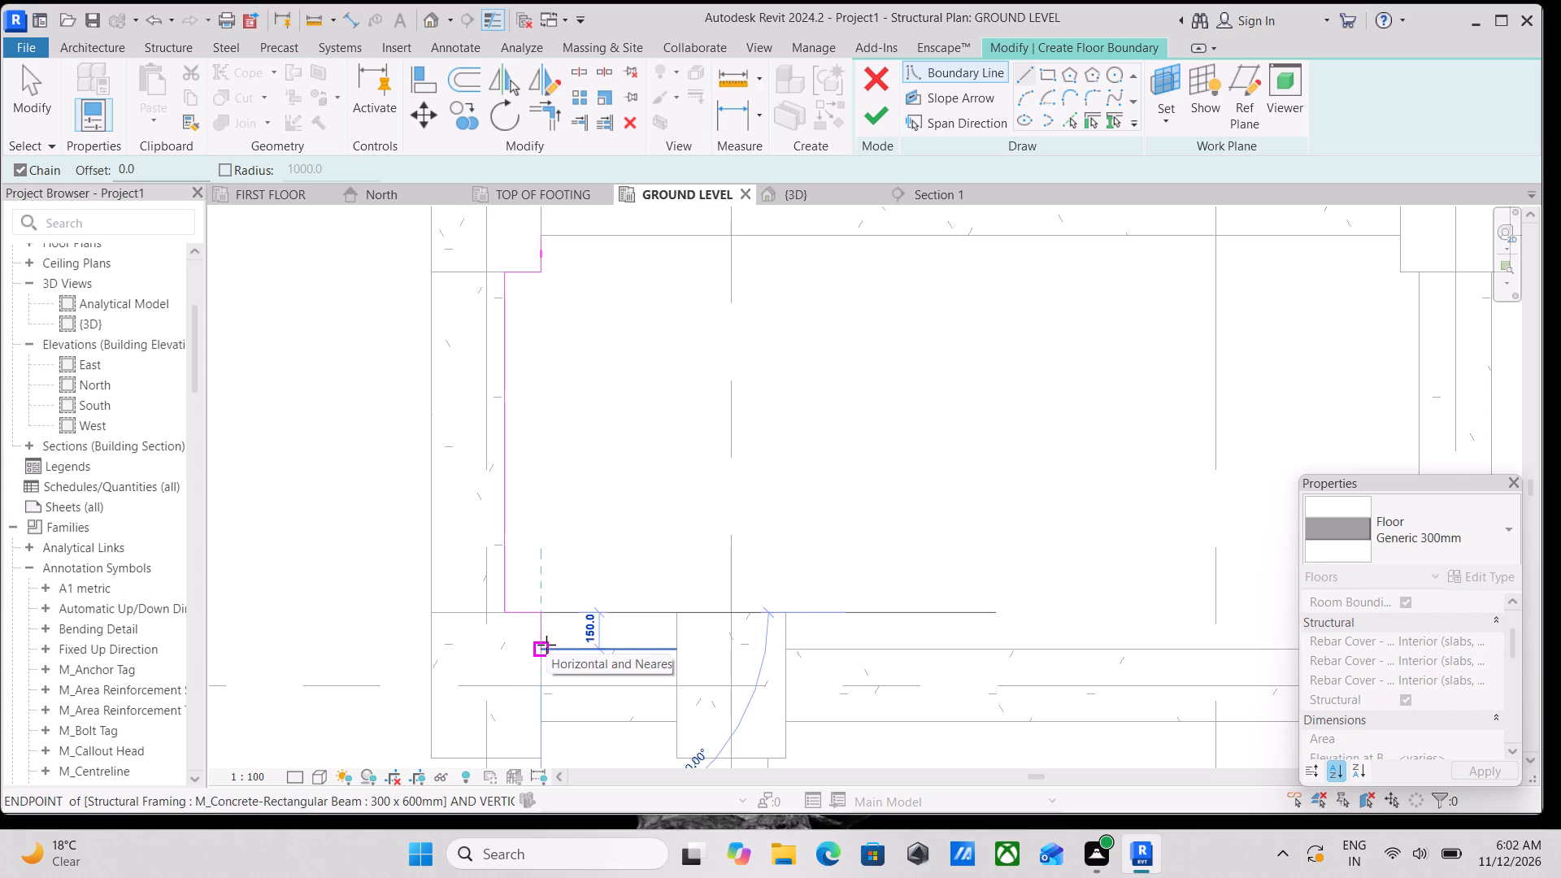
{"action": "left_click", "coordinate": [546, 645]}
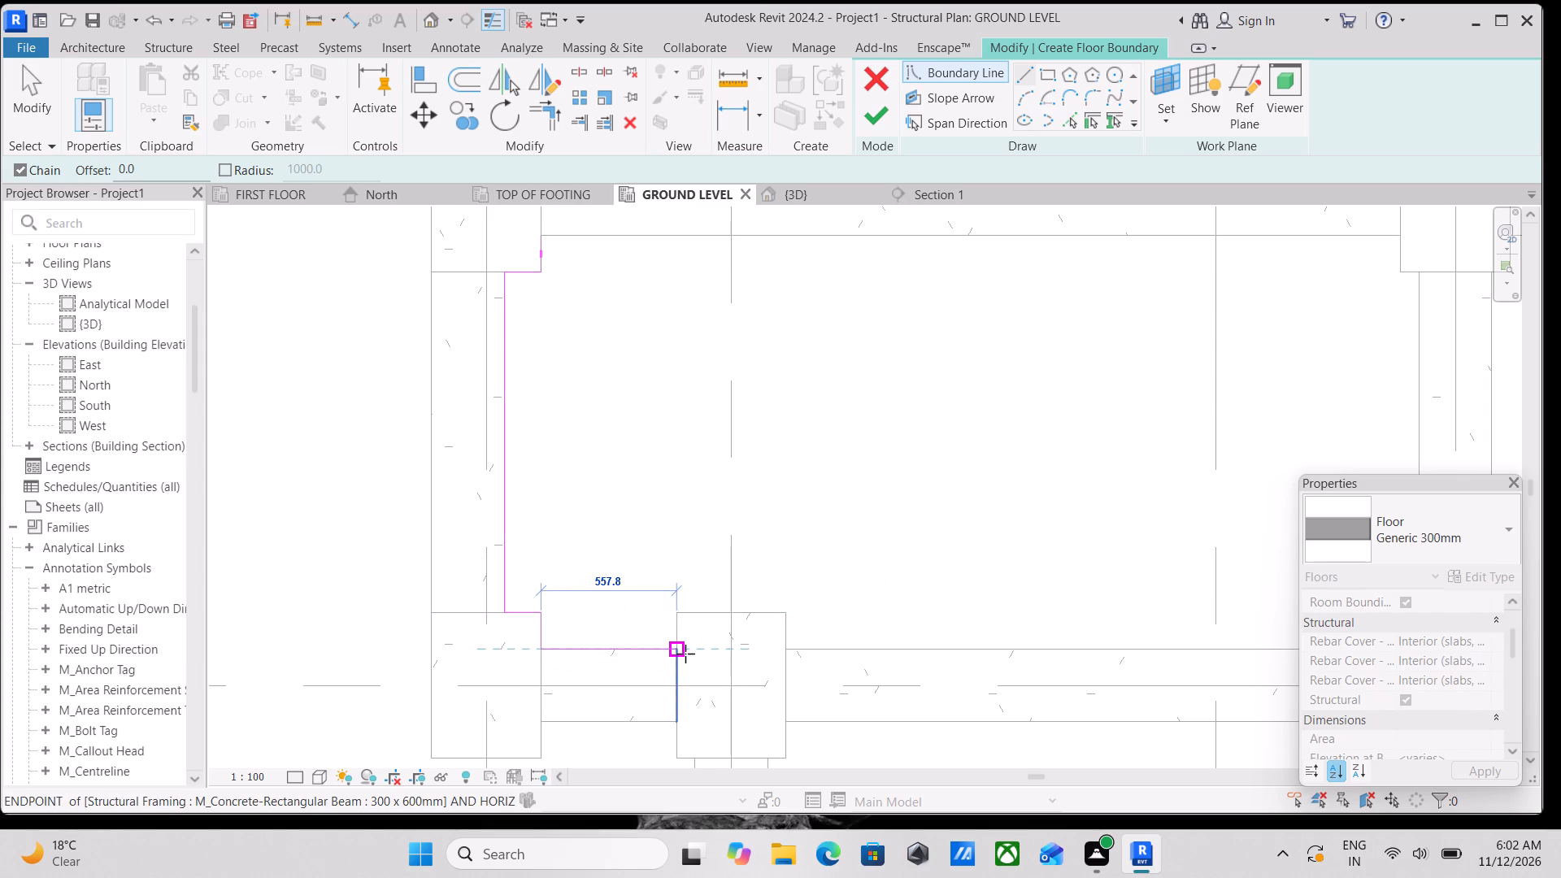
Continue the boundary along the grid D beam's upper face to the right-hand column, stepping 150 mm up and 450 mm across the intermediate column.
{"action": "left_click", "coordinate": [685, 654]}
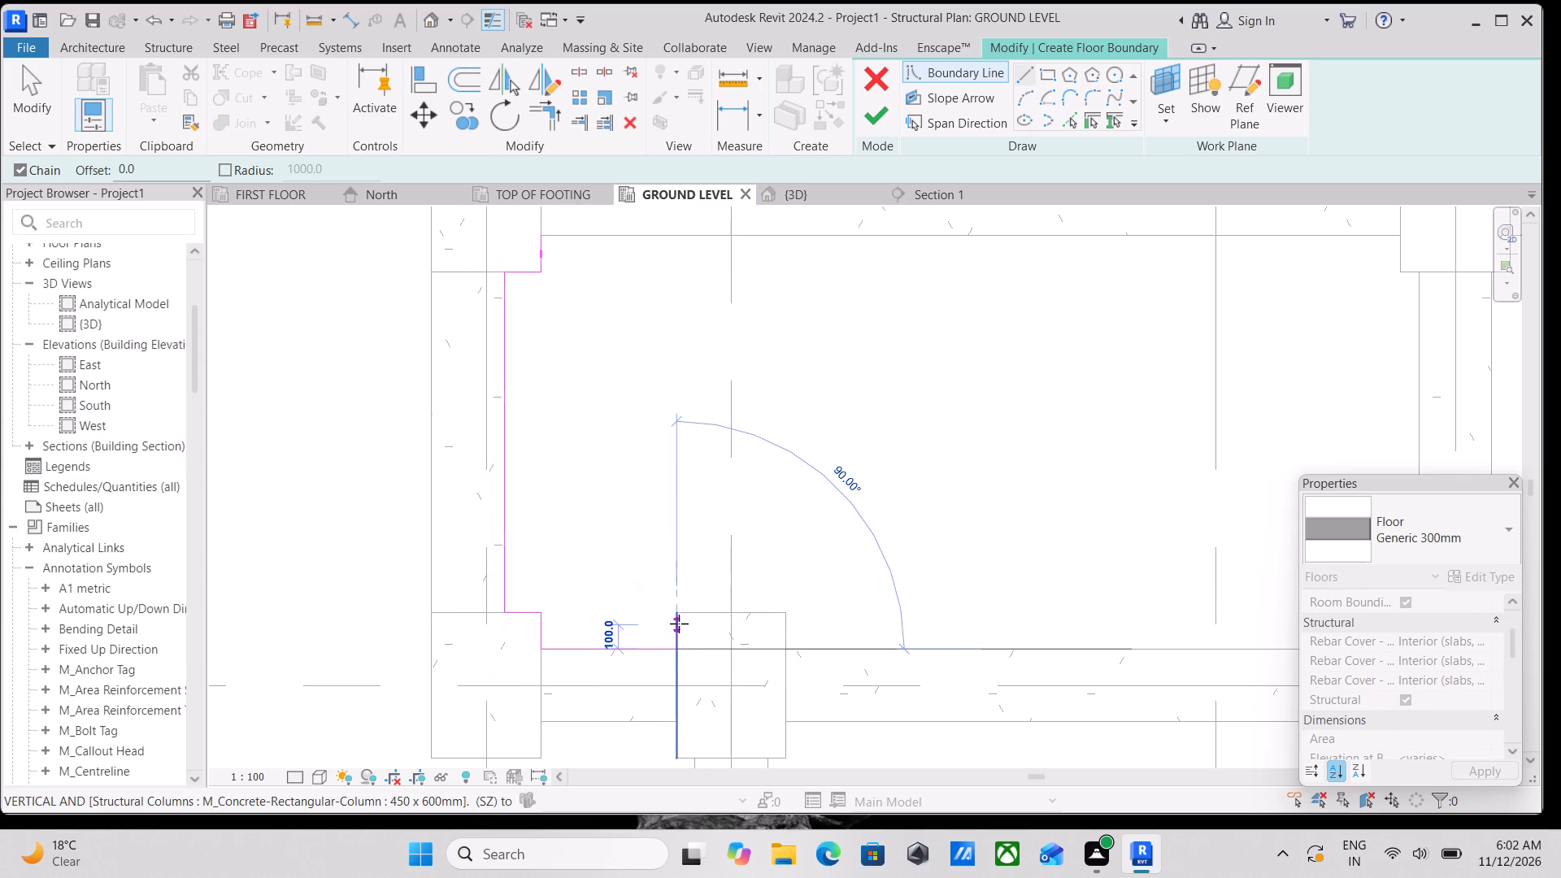
{"action": "left_click", "coordinate": [679, 617]}
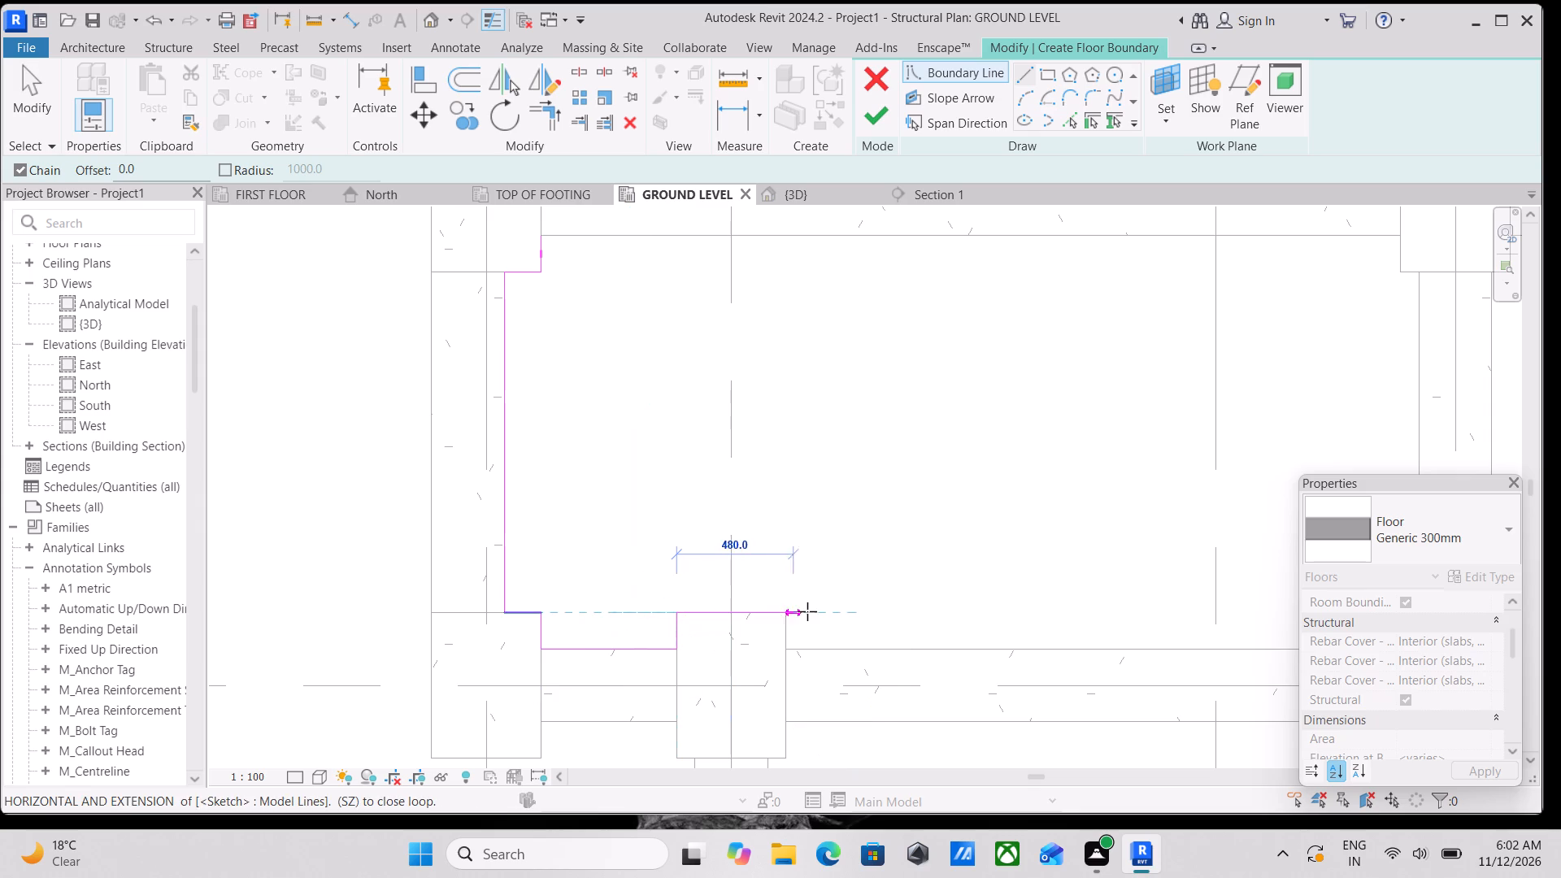
{"action": "left_click", "coordinate": [789, 616]}
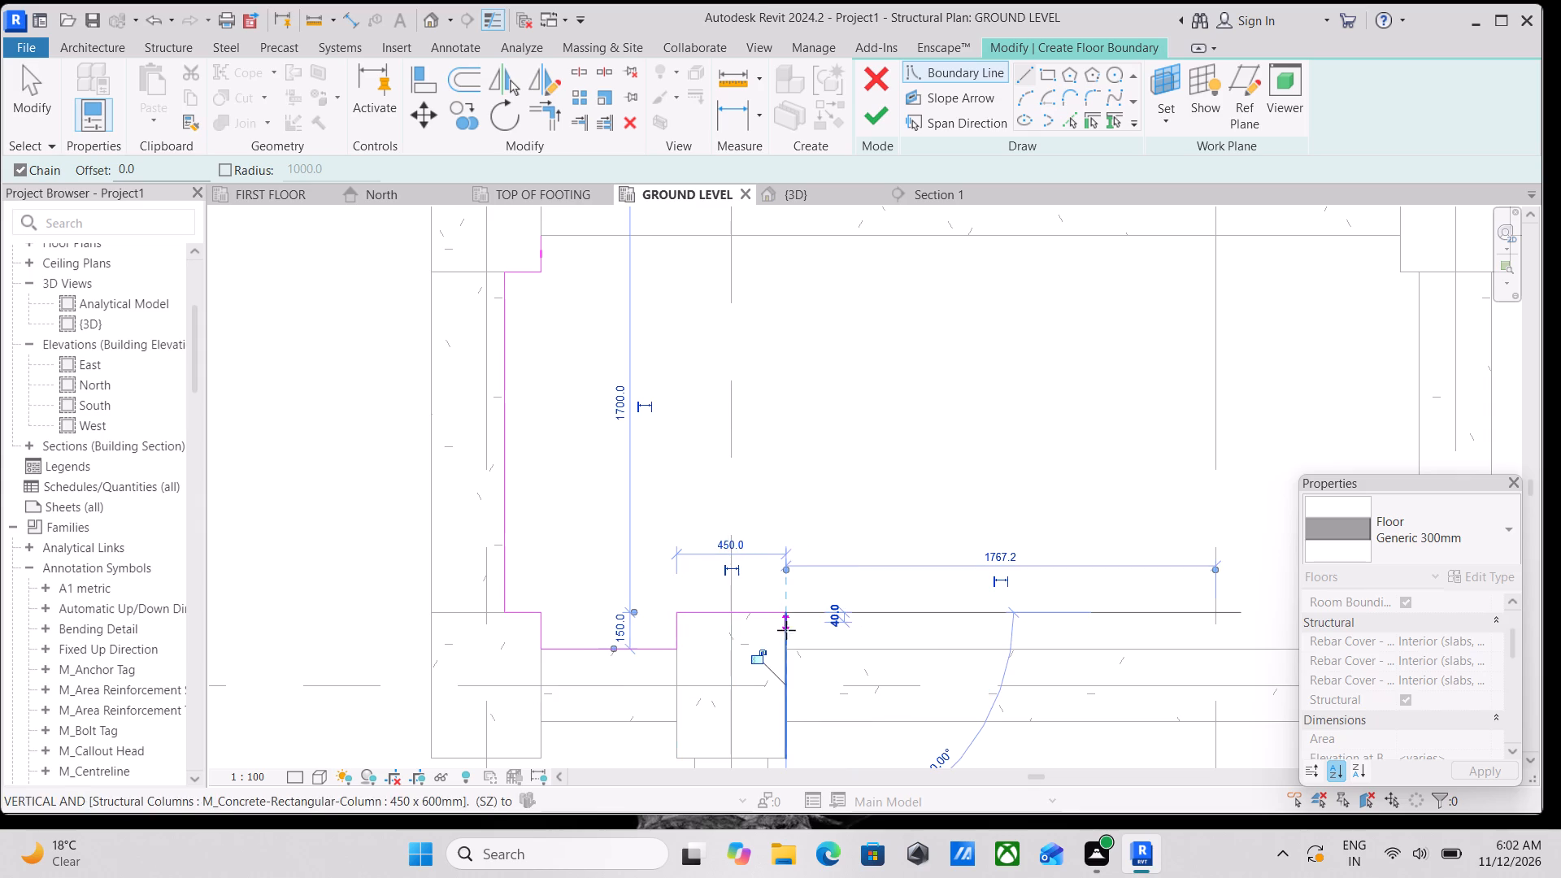
{"action": "left_click", "coordinate": [784, 645]}
{"action": "middle_click_drag", "start_coordinate": [859, 654], "coordinate": [672, 613]}
{"action": "scroll", "coordinate": [727, 624], "scroll_direction": "down", "scroll_amount": 1}
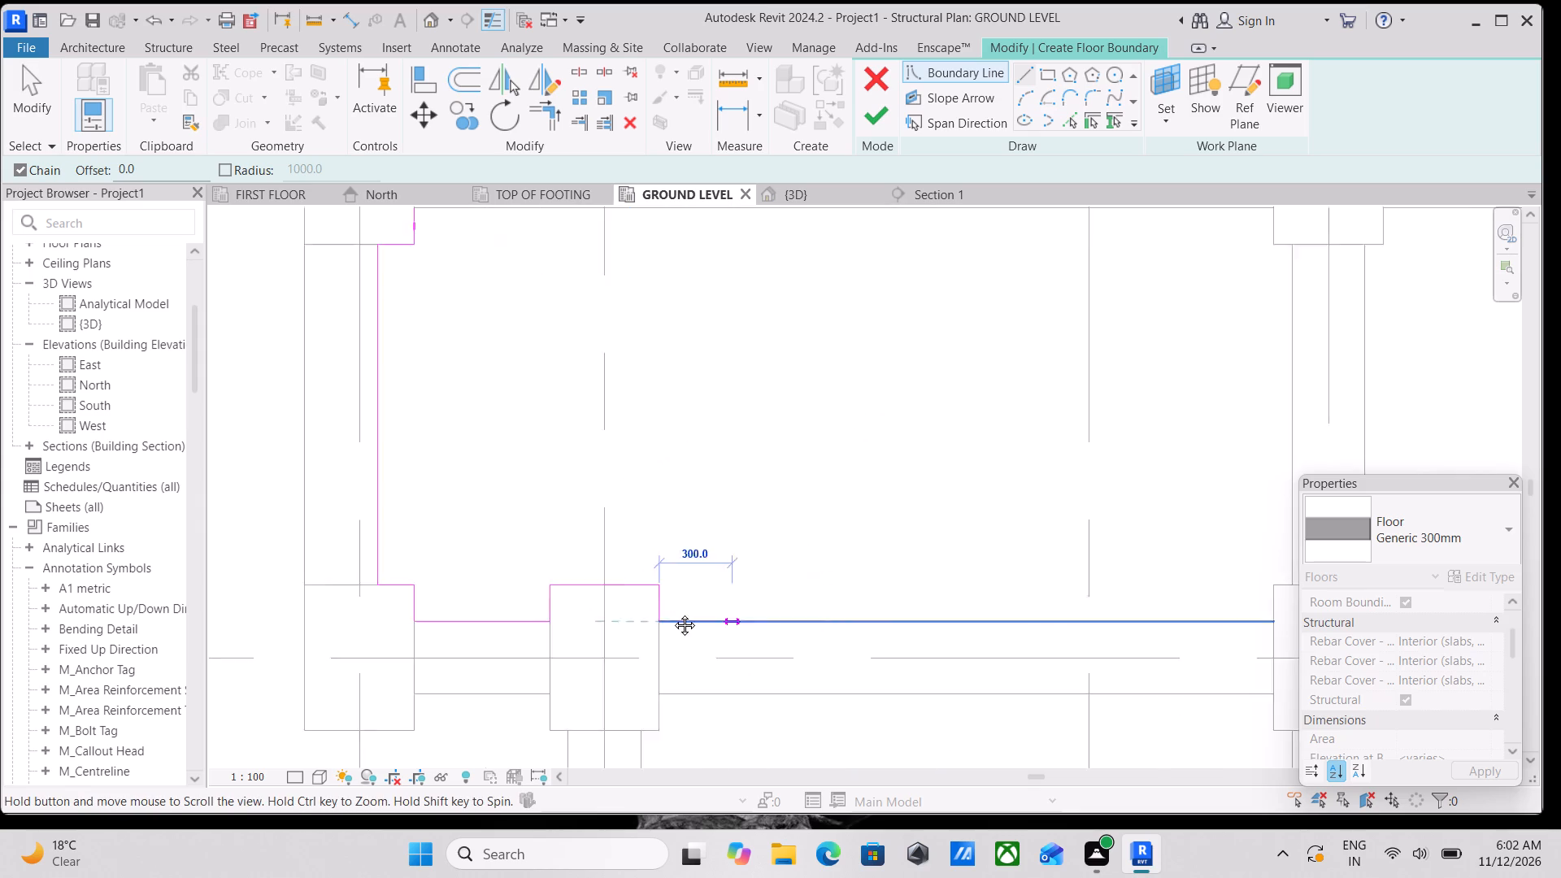
{"action": "middle_click_drag", "start_coordinate": [672, 613], "coordinate": [671, 612]}
{"action": "scroll", "coordinate": [802, 612], "scroll_direction": "down", "scroll_amount": 1}
{"action": "middle_click_drag", "start_coordinate": [802, 612], "coordinate": [633, 599]}
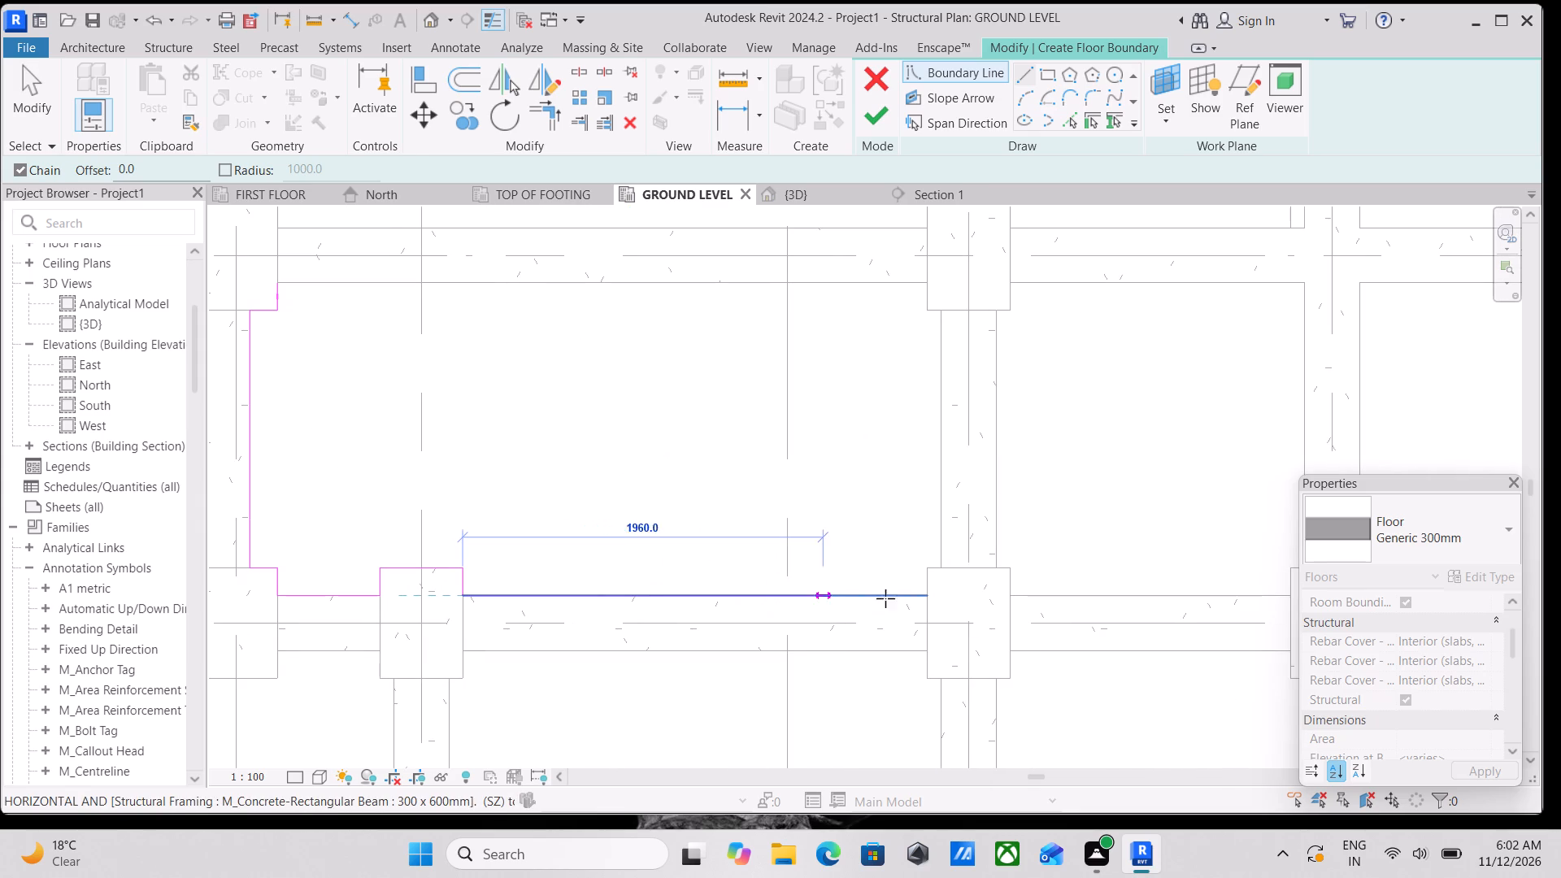
{"action": "scroll", "coordinate": [924, 598], "scroll_direction": "up", "scroll_amount": 1}
{"action": "left_click", "coordinate": [931, 593]}
Sketch the right boundary 1400 mm up the beam's inner face, with notches 75 mm wide and 150 mm high at both columns.
{"action": "scroll", "coordinate": [930, 581], "scroll_direction": "up", "scroll_amount": 2}
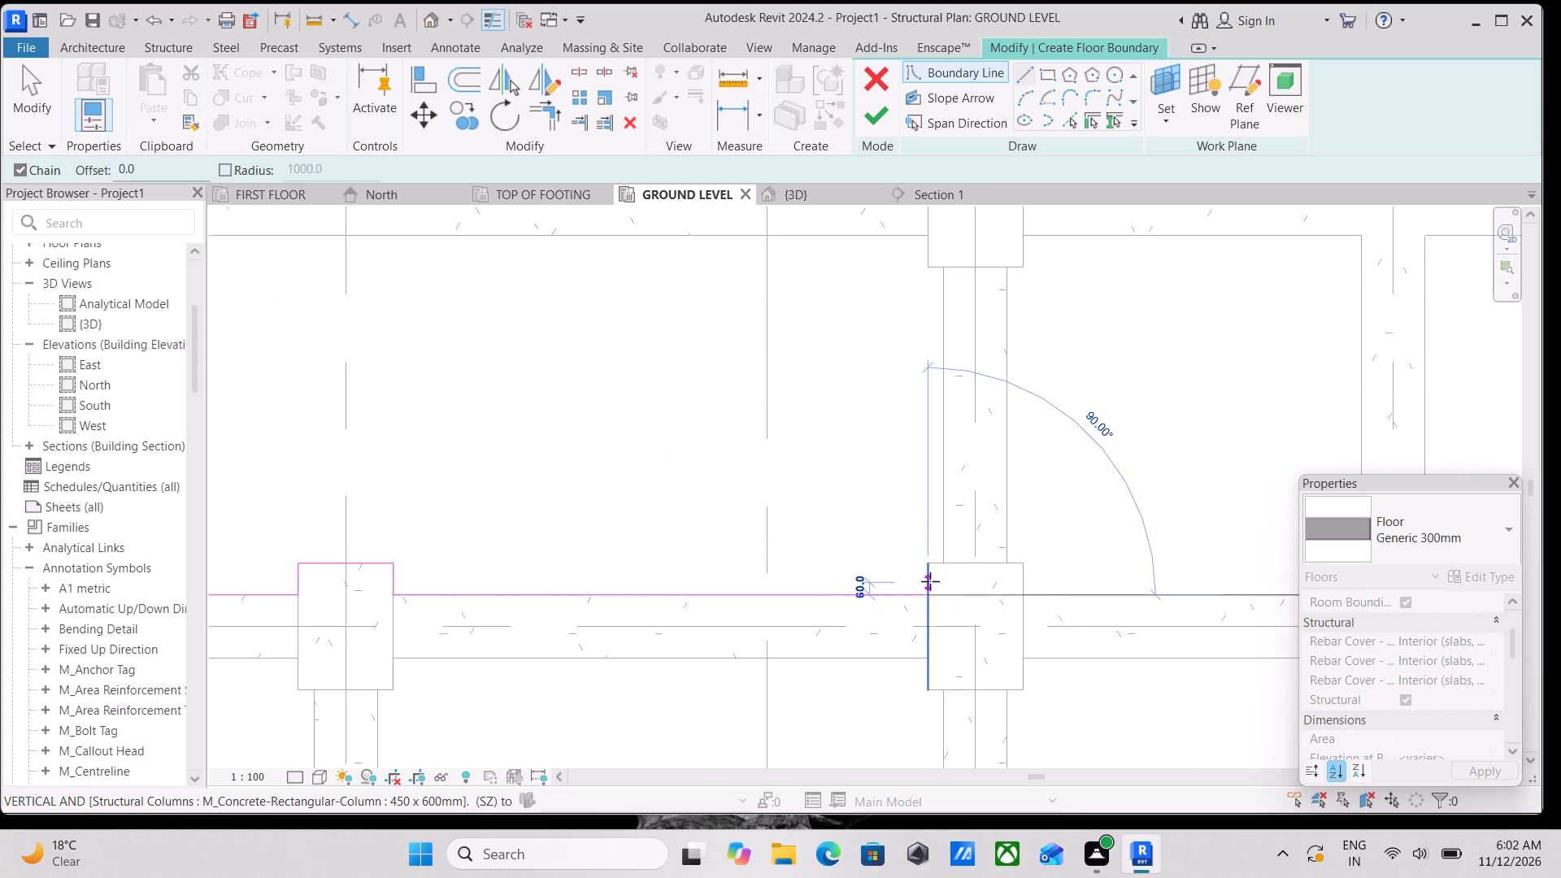
{"action": "left_click", "coordinate": [928, 557]}
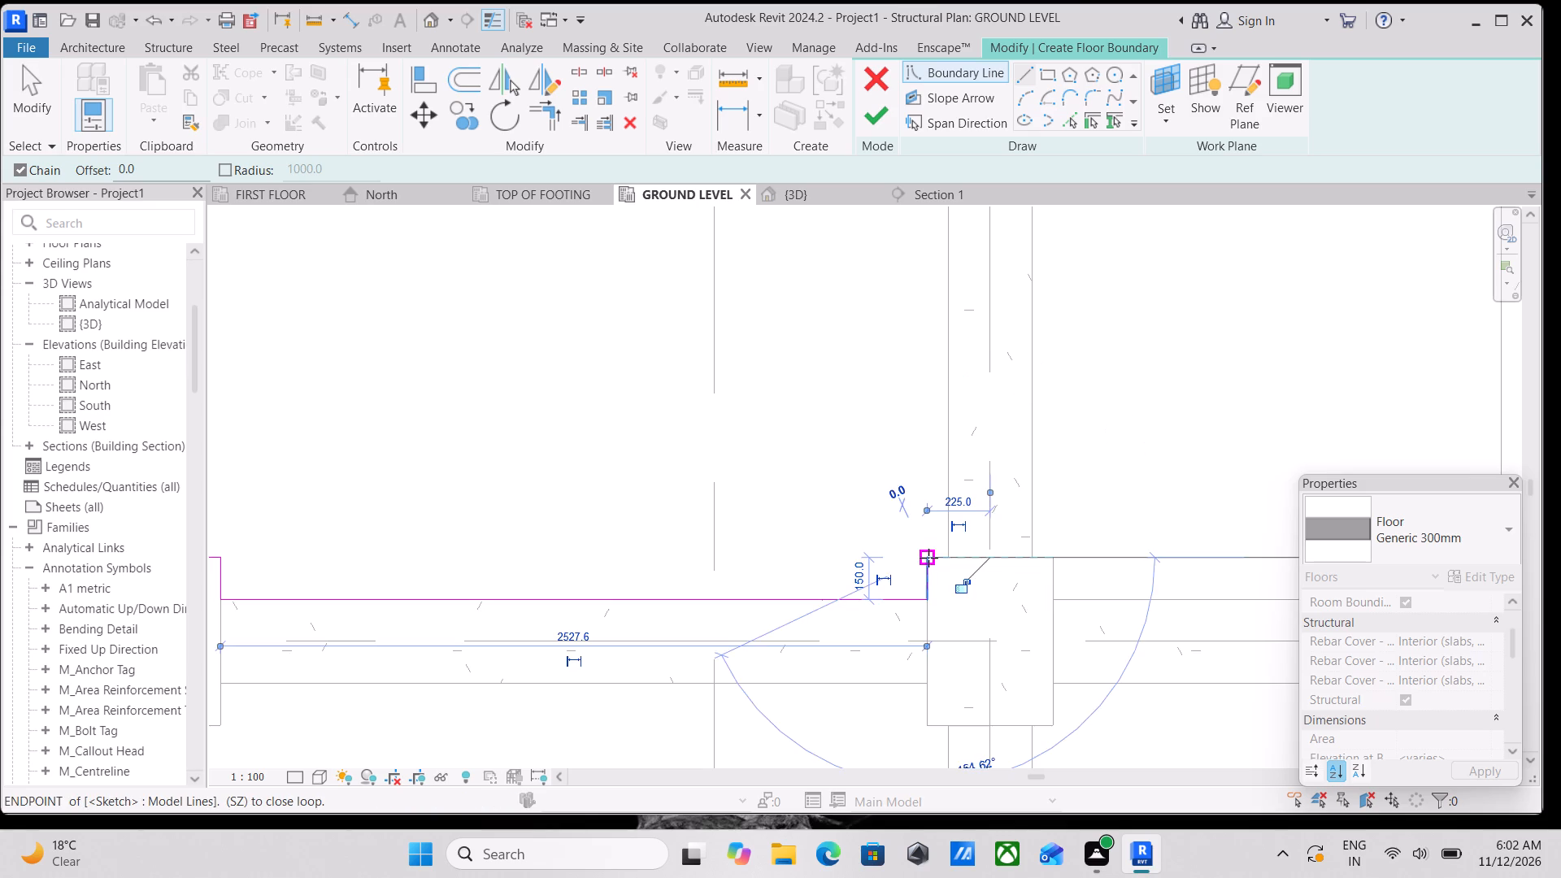
{"action": "scroll", "coordinate": [928, 558], "scroll_direction": "up", "scroll_amount": 4}
{"action": "left_click", "coordinate": [964, 554]}
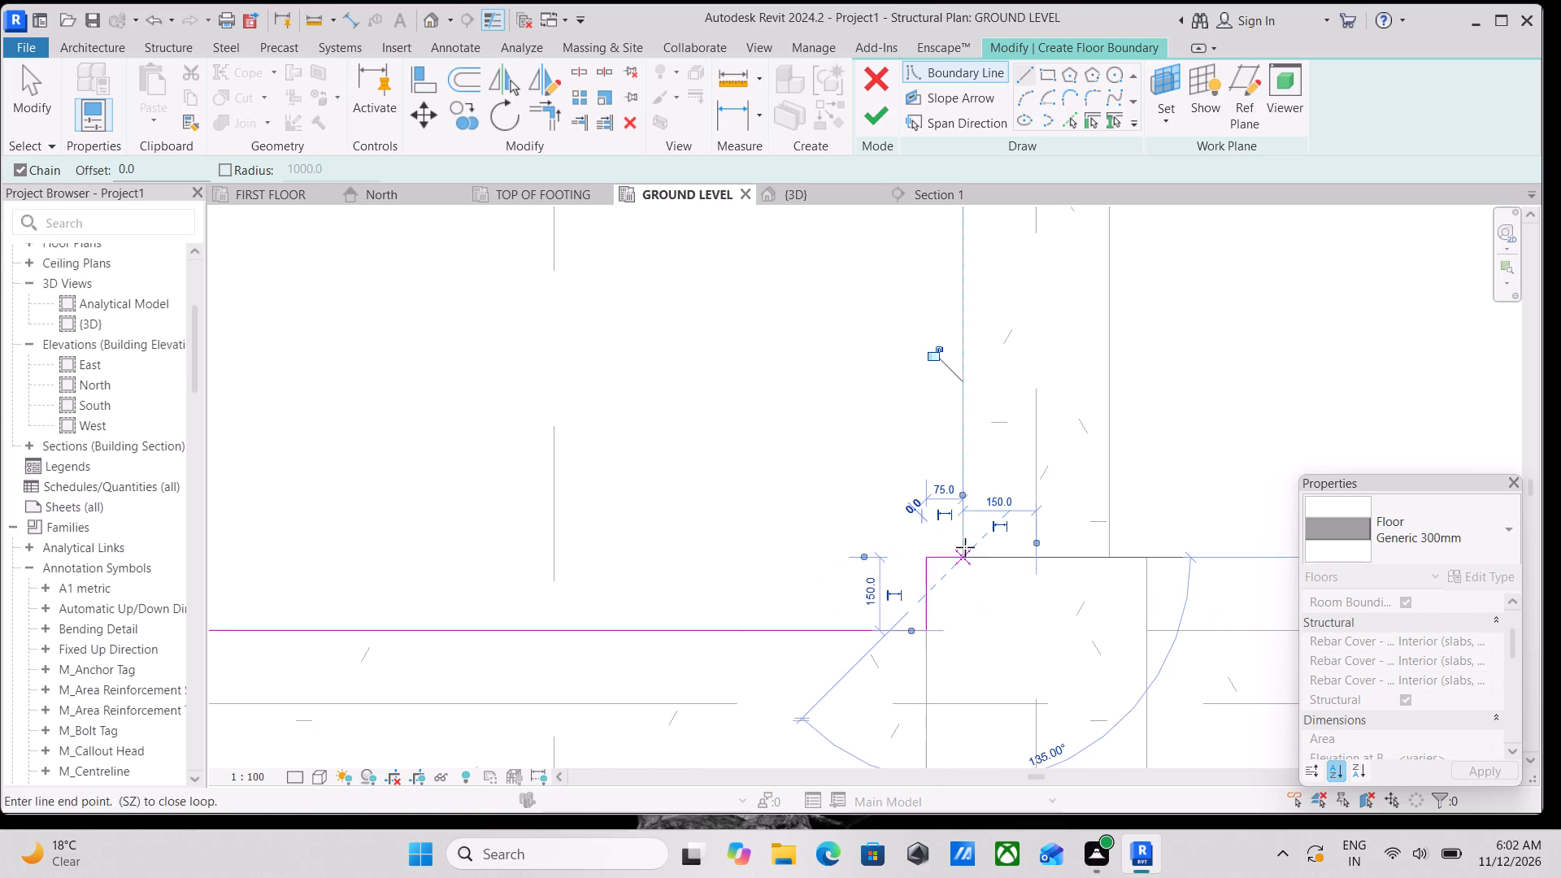
{"action": "scroll", "coordinate": [957, 427], "scroll_direction": "down", "scroll_amount": 3}
{"action": "middle_click_drag", "start_coordinate": [957, 427], "coordinate": [963, 628]}
{"action": "scroll", "coordinate": [938, 493], "scroll_direction": "down", "scroll_amount": 2}
{"action": "middle_click_drag", "start_coordinate": [938, 493], "coordinate": [964, 570]}
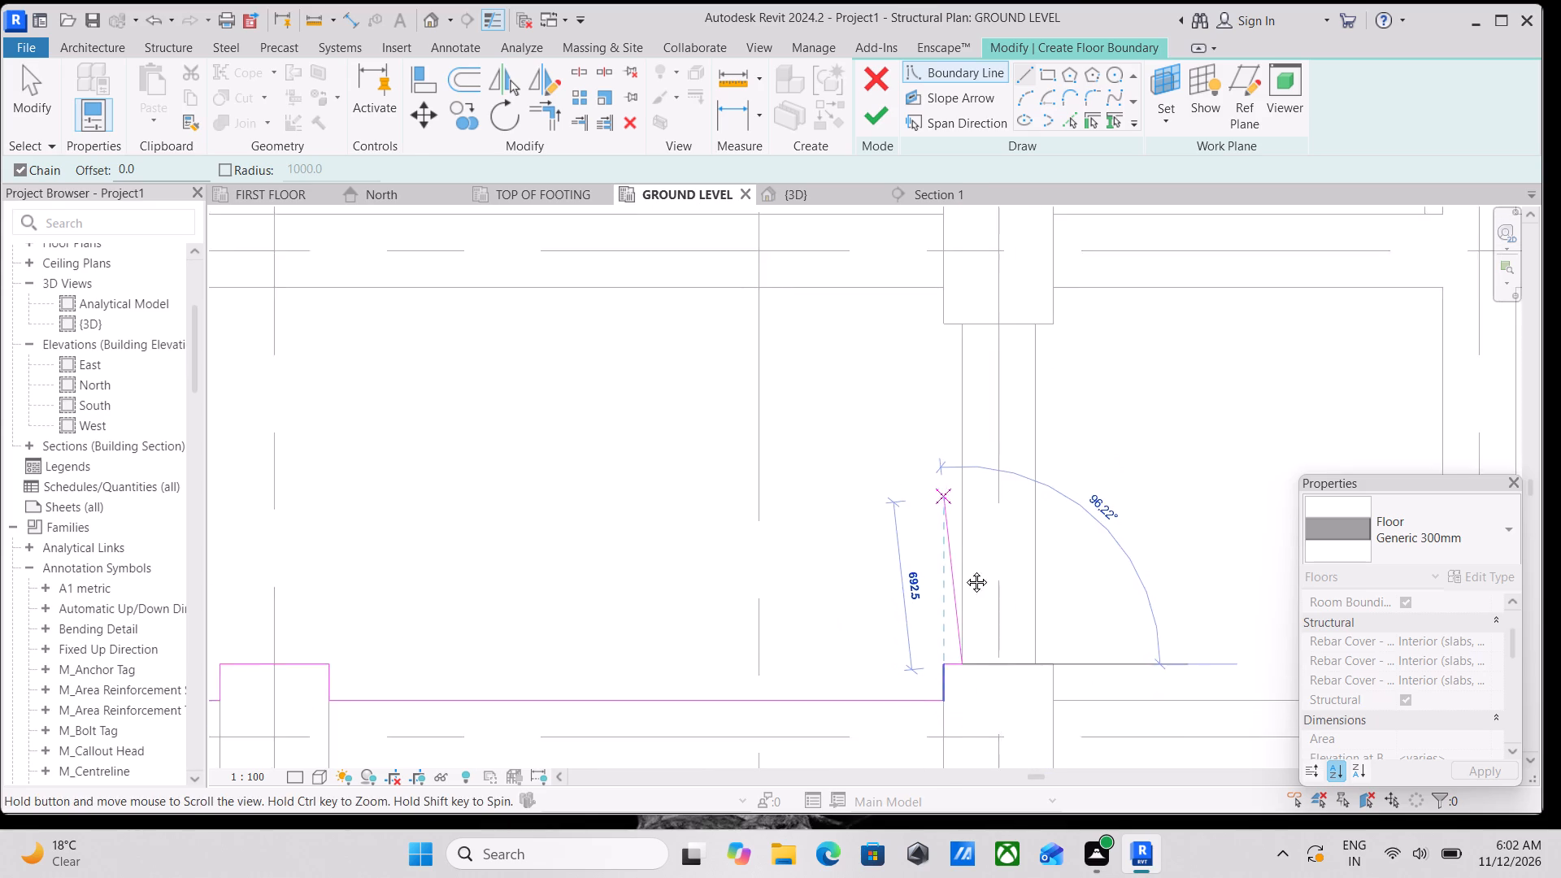
{"action": "middle_click_drag", "start_coordinate": [964, 570], "coordinate": [964, 572]}
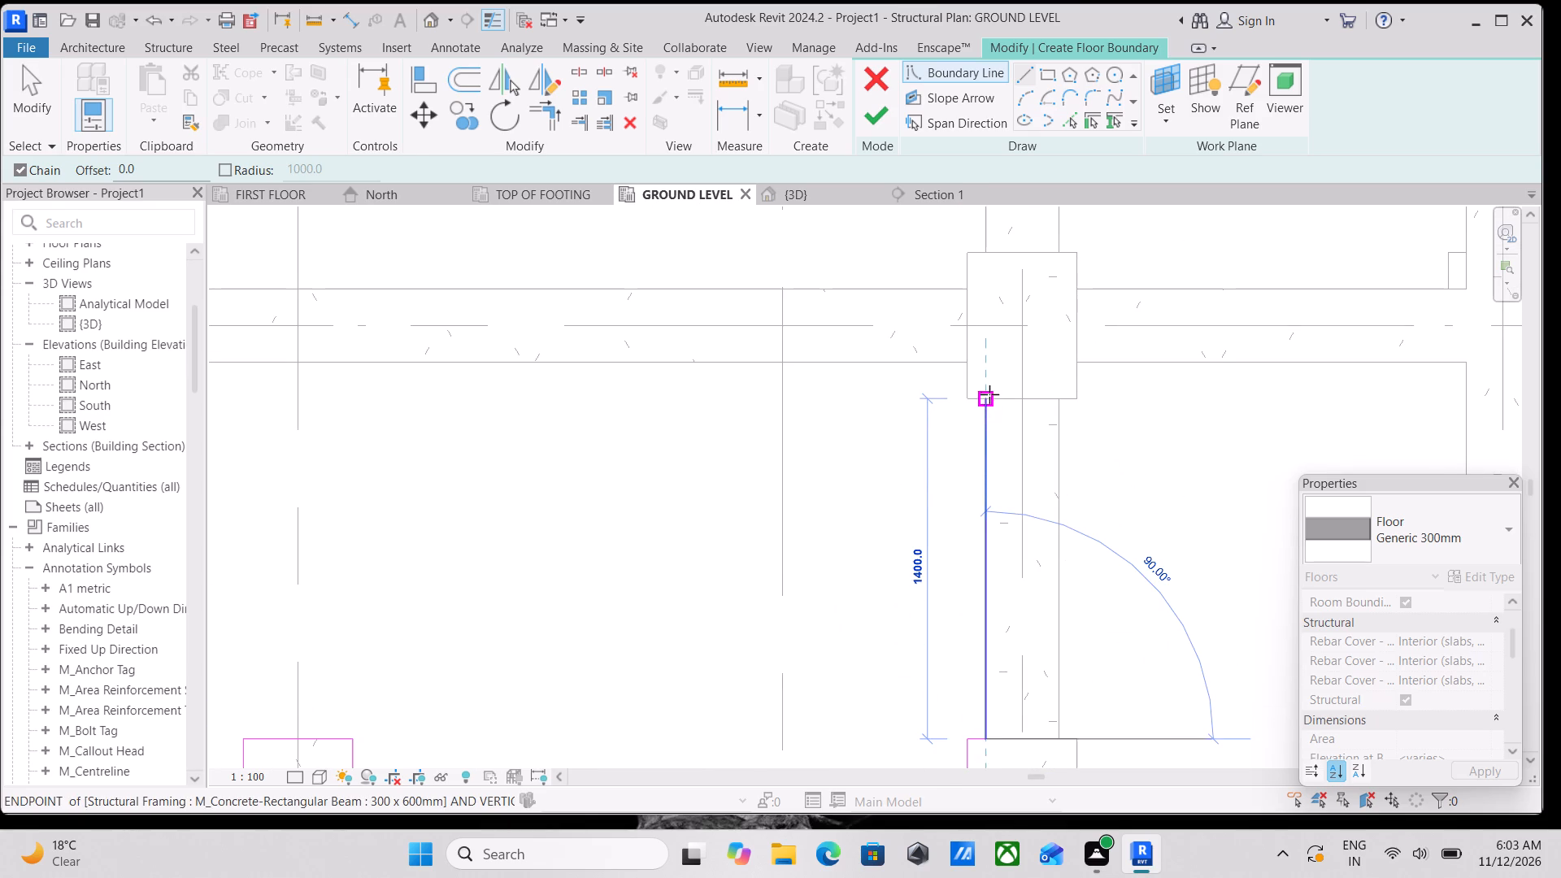
{"action": "left_click", "coordinate": [989, 392]}
{"action": "scroll", "coordinate": [984, 388], "scroll_direction": "up", "scroll_amount": 2}
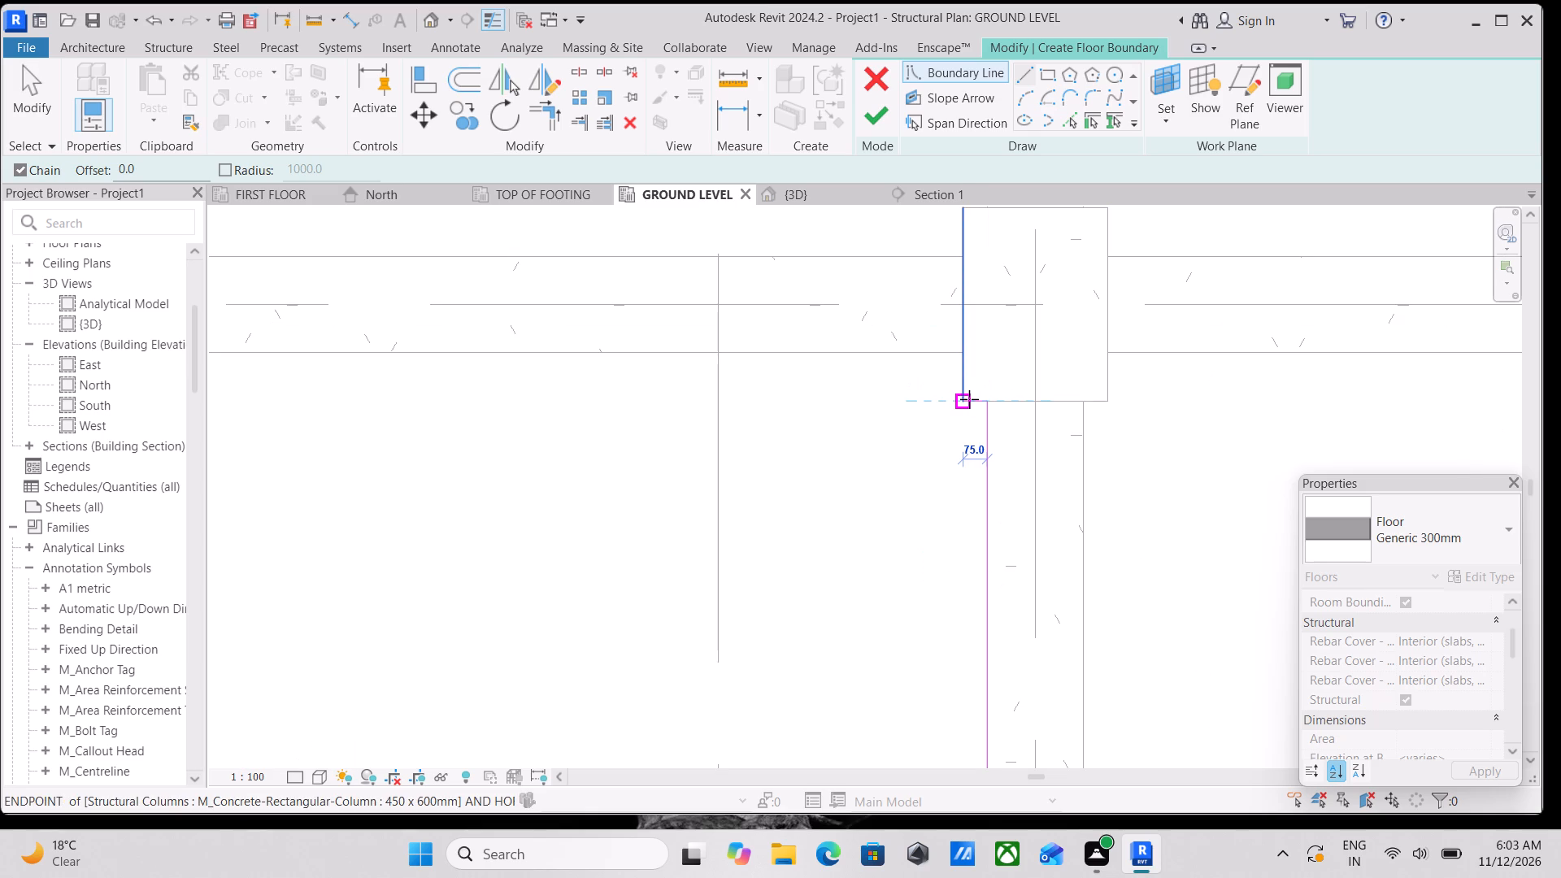
{"action": "left_click", "coordinate": [967, 399]}
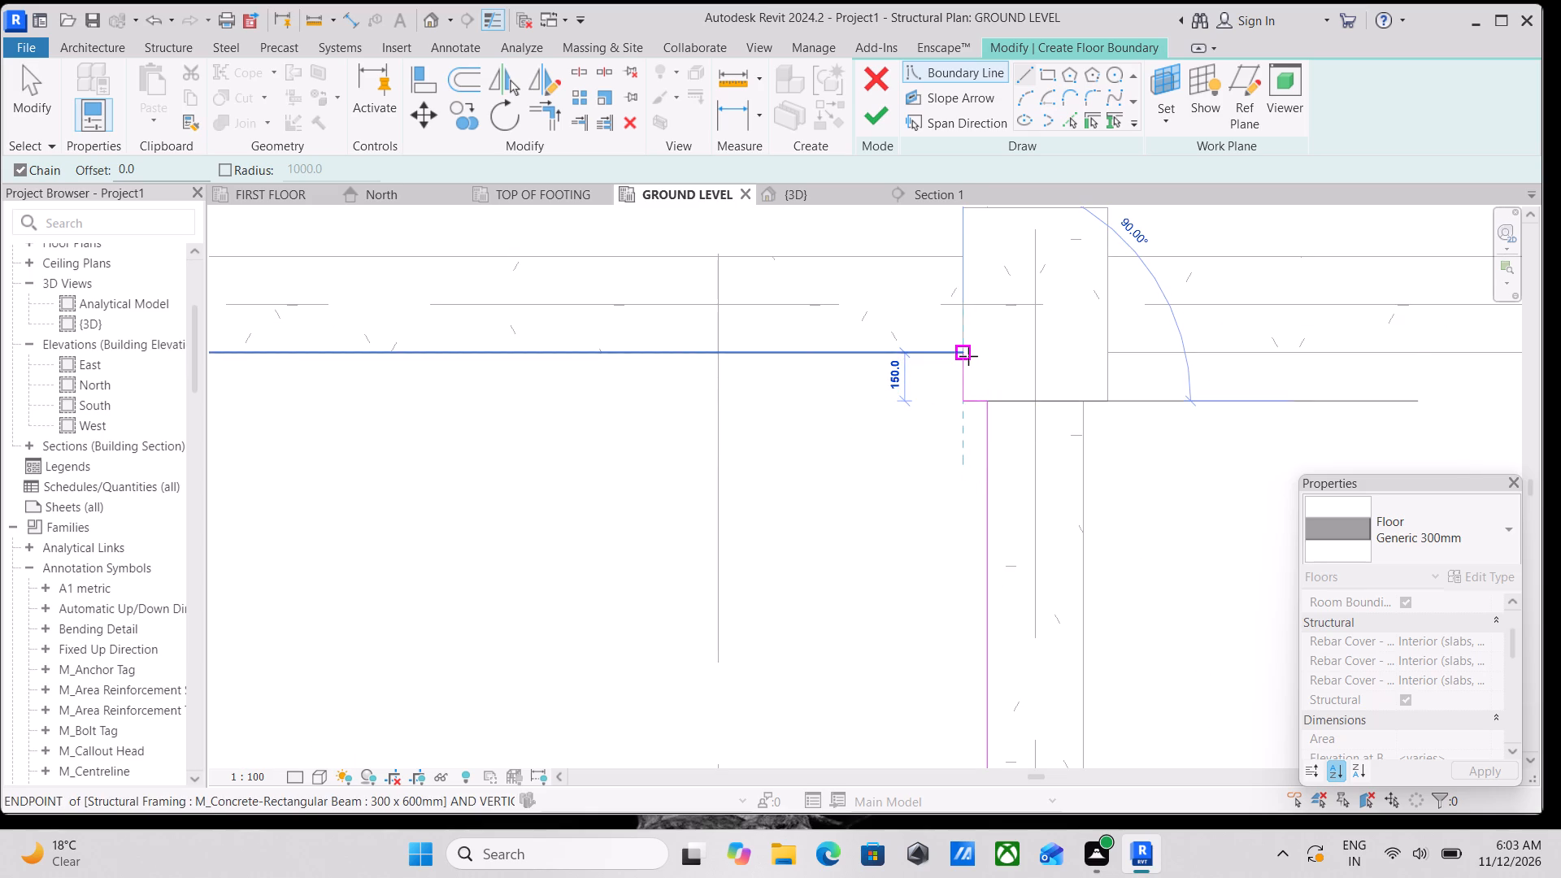
{"action": "left_click", "coordinate": [968, 356]}
Close the boundary with a line of about 3535 mm along the grid C beam's lower face and finish the floor.
{"action": "scroll", "coordinate": [850, 359], "scroll_direction": "down", "scroll_amount": 2}
{"action": "middle_click_drag", "start_coordinate": [850, 359], "coordinate": [956, 359]}
{"action": "scroll", "coordinate": [827, 400], "scroll_direction": "down", "scroll_amount": 3}
{"action": "middle_click_drag", "start_coordinate": [827, 400], "coordinate": [983, 393]}
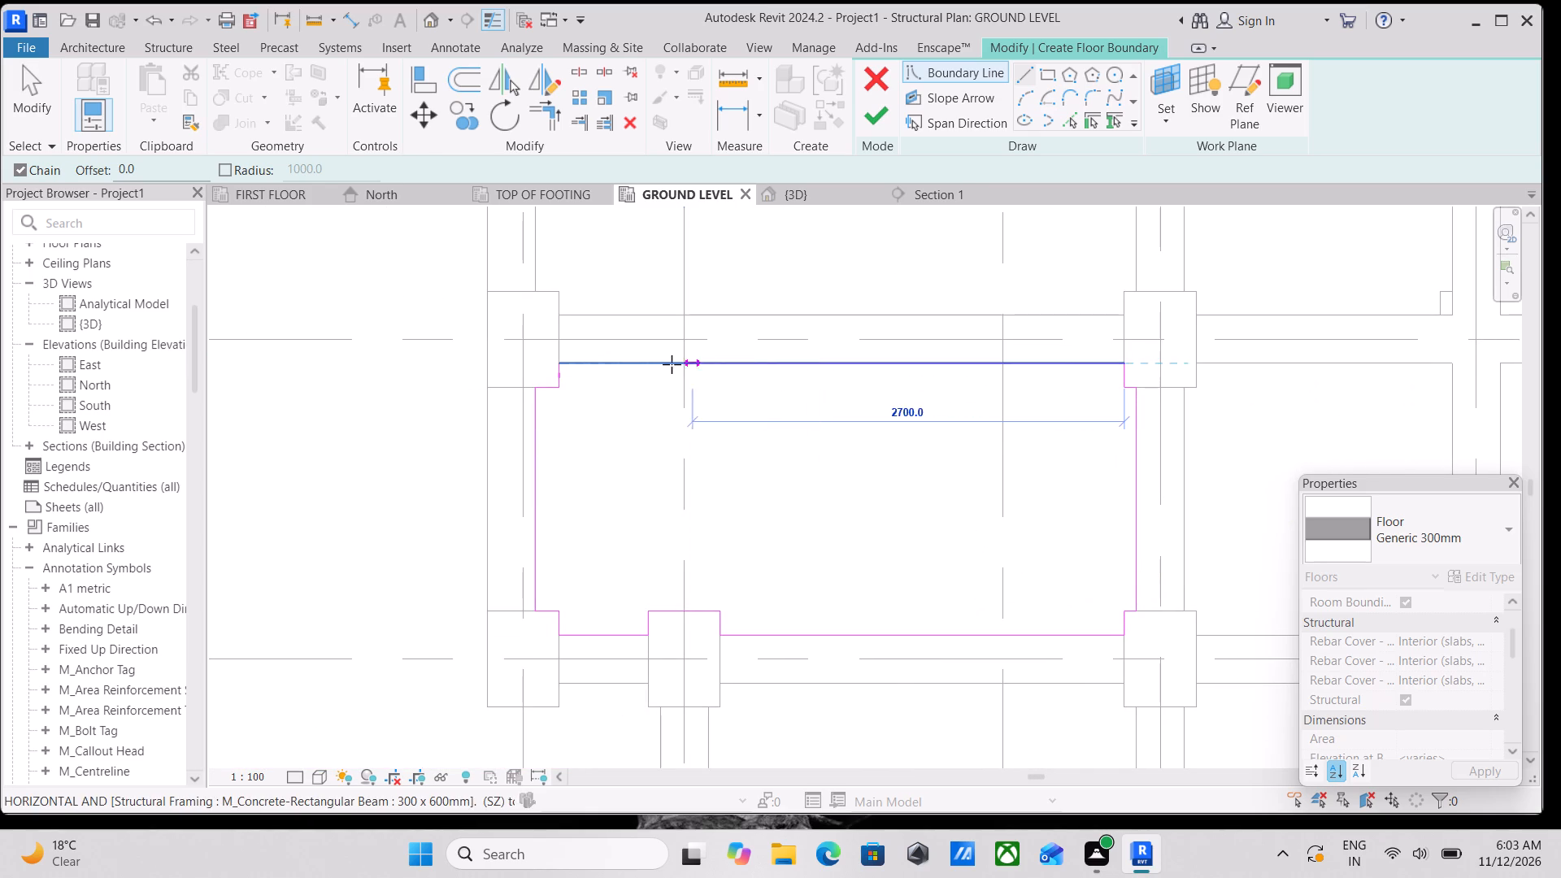
{"action": "left_click", "coordinate": [555, 366]}
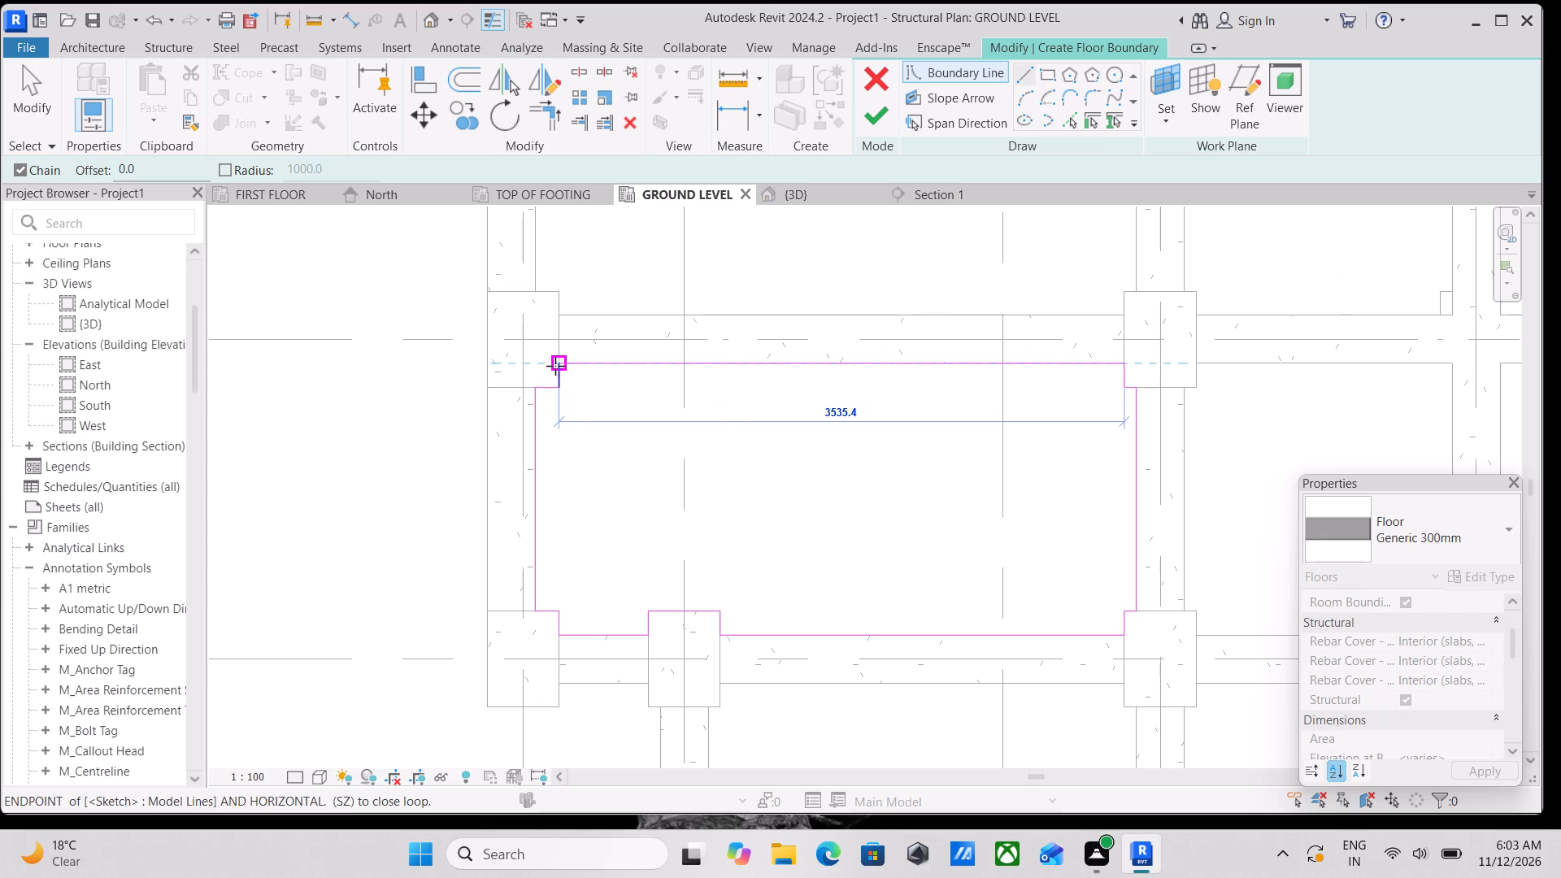
{"action": "key", "text": "Escape"}
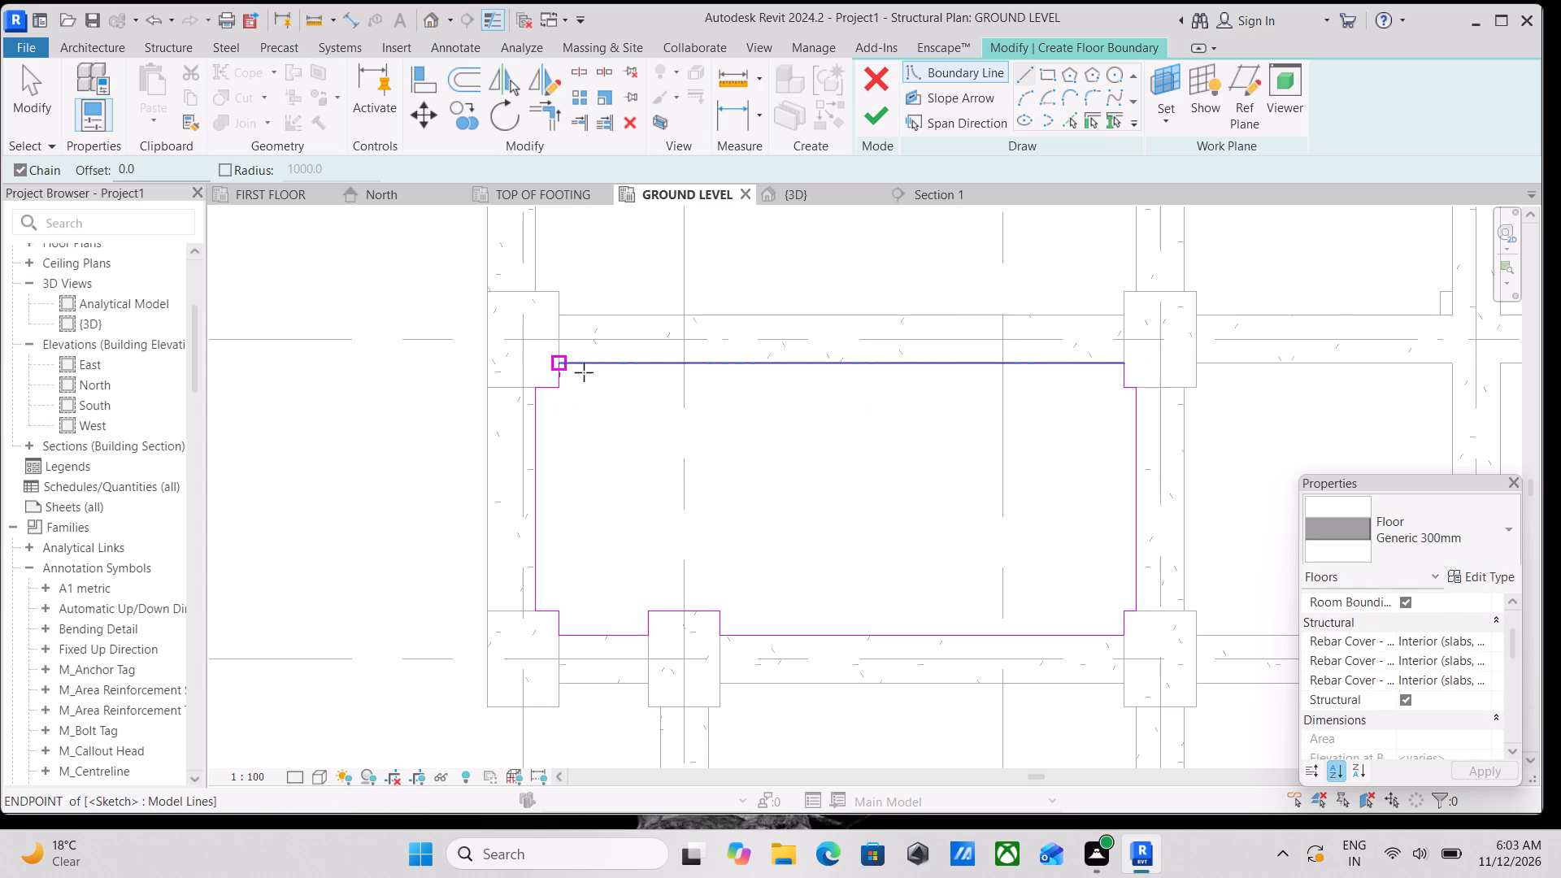
{"action": "scroll", "coordinate": [659, 395], "scroll_direction": "down", "scroll_amount": 2}
{"action": "scroll", "coordinate": [724, 414], "scroll_direction": "down", "scroll_amount": 1}
{"action": "middle_click_drag", "start_coordinate": [715, 405], "coordinate": [696, 354]}
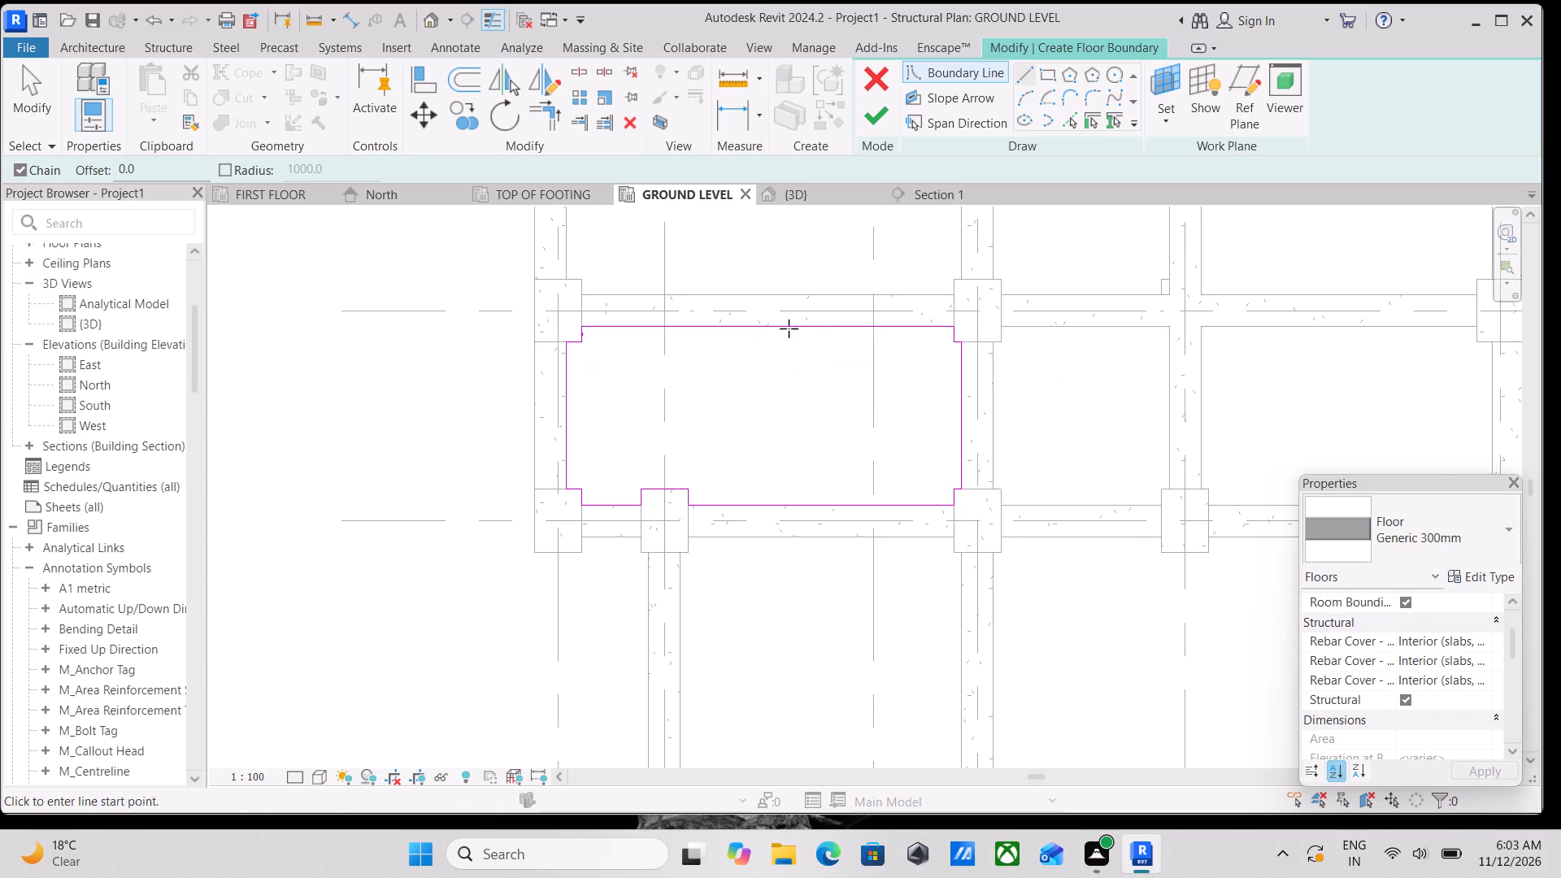
{"action": "middle_click_drag", "start_coordinate": [759, 436], "coordinate": [702, 416]}
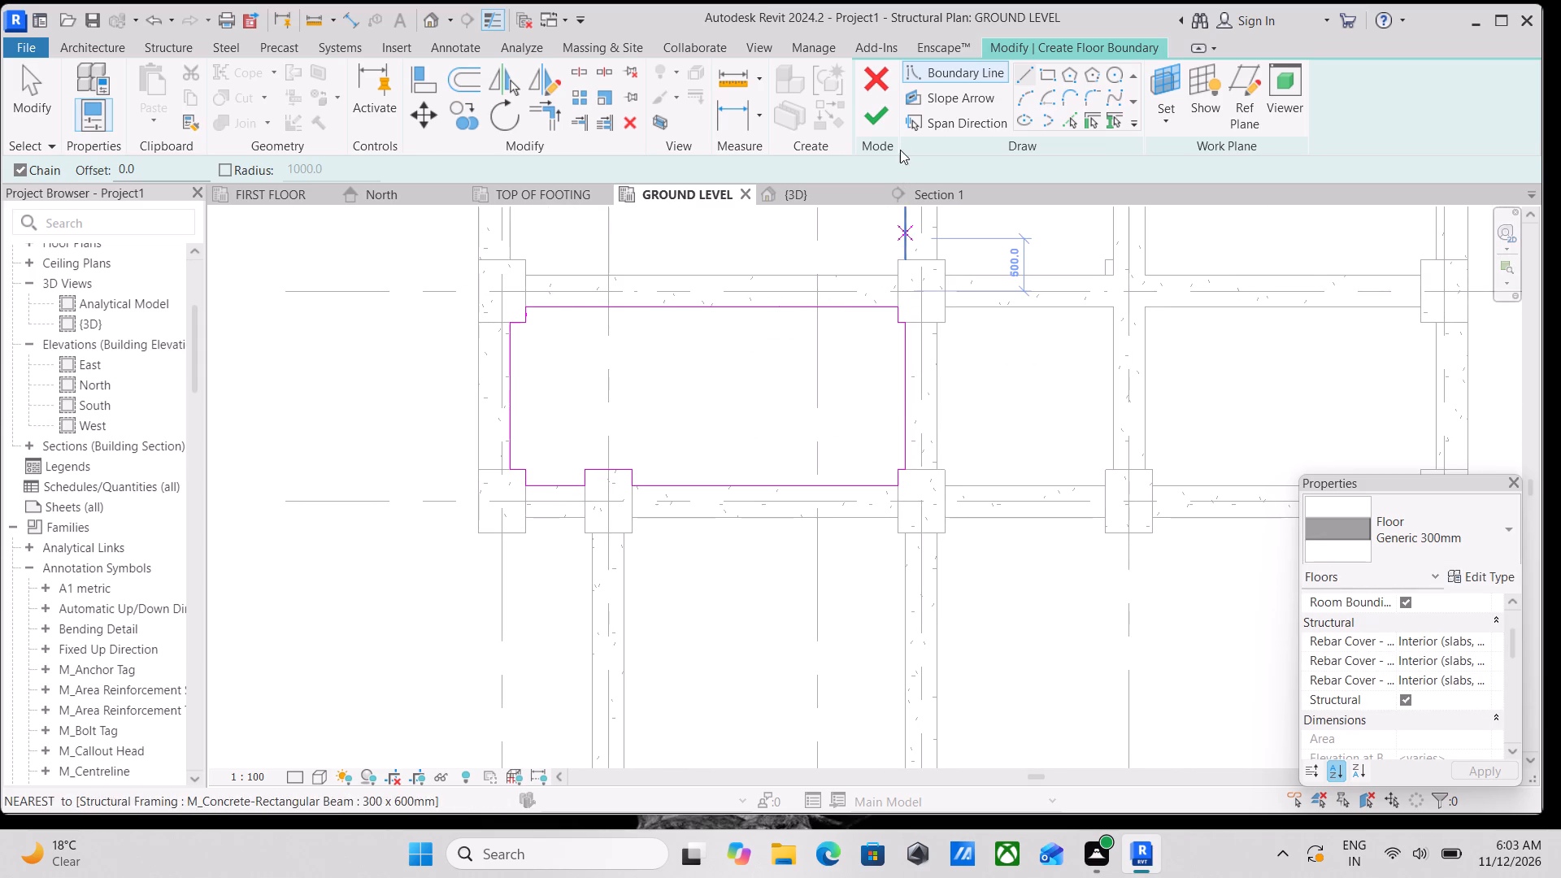
{"action": "left_click", "coordinate": [880, 120]}
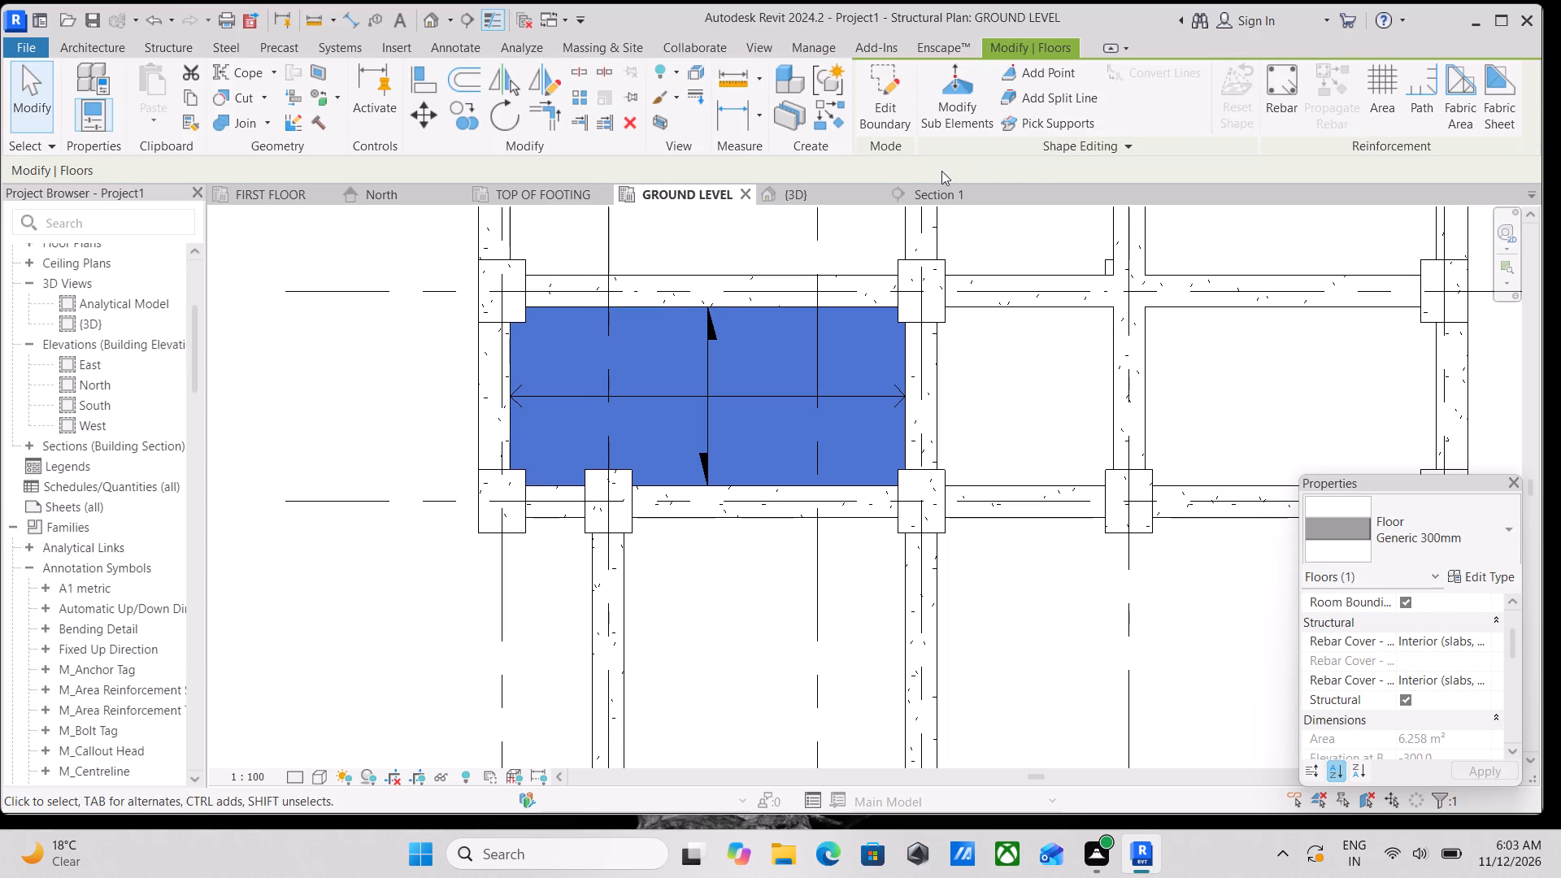
Start a structural floor in the narrow bay right of the finished floor, between grids C and D, with a 1550 mm line down the right-hand beam's inner face.
{"action": "scroll", "coordinate": [853, 341], "scroll_direction": "down", "scroll_amount": 2}
{"action": "middle_click_drag", "start_coordinate": [853, 341], "coordinate": [759, 383]}
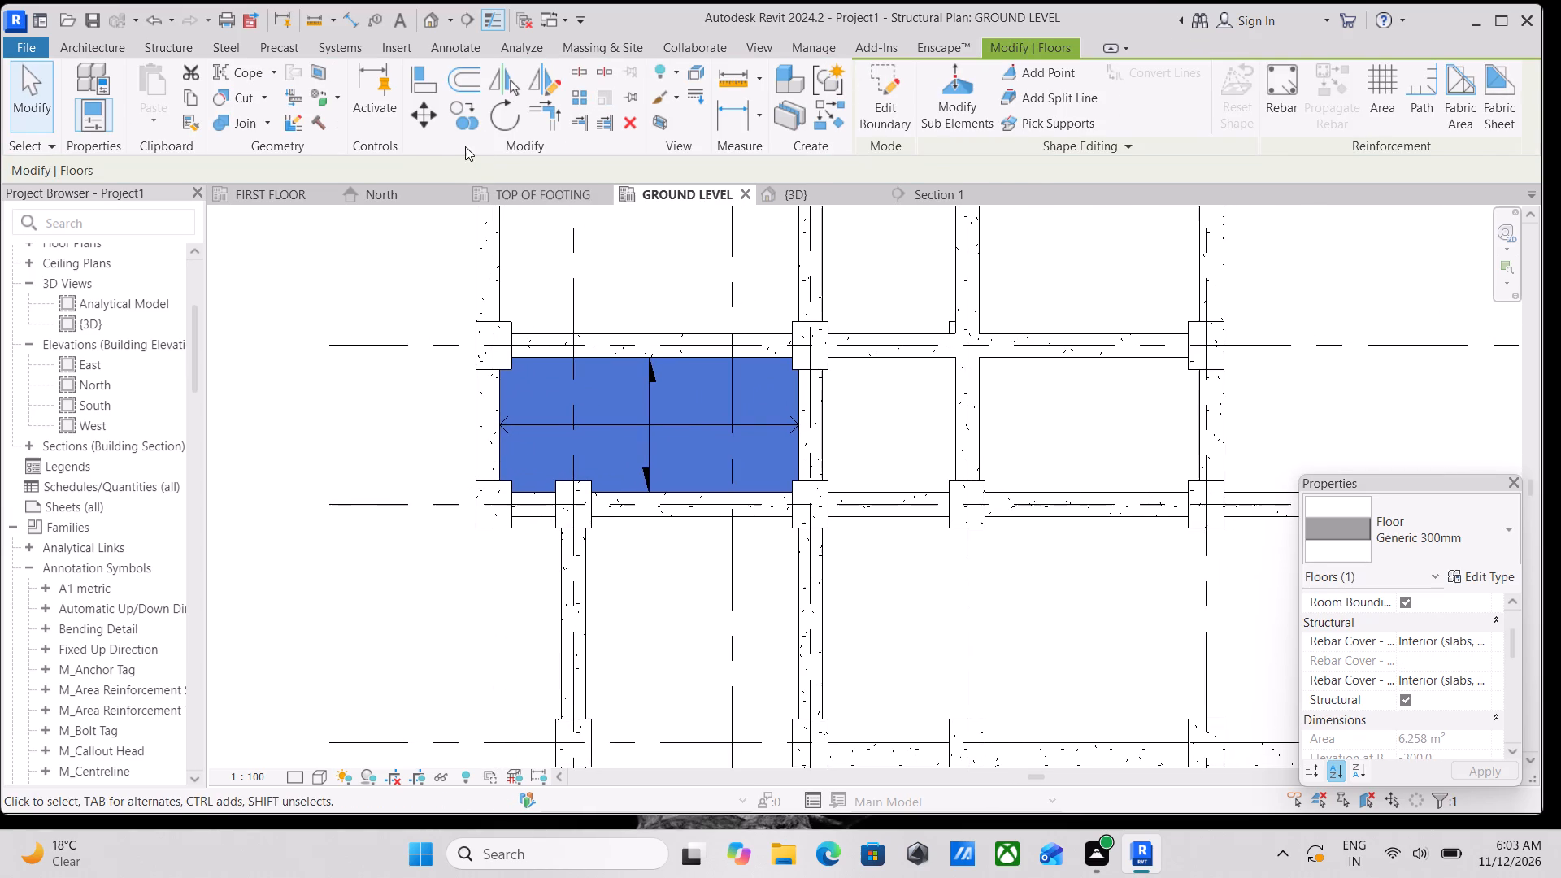
{"action": "scroll", "coordinate": [596, 369], "scroll_direction": "down", "scroll_amount": 3}
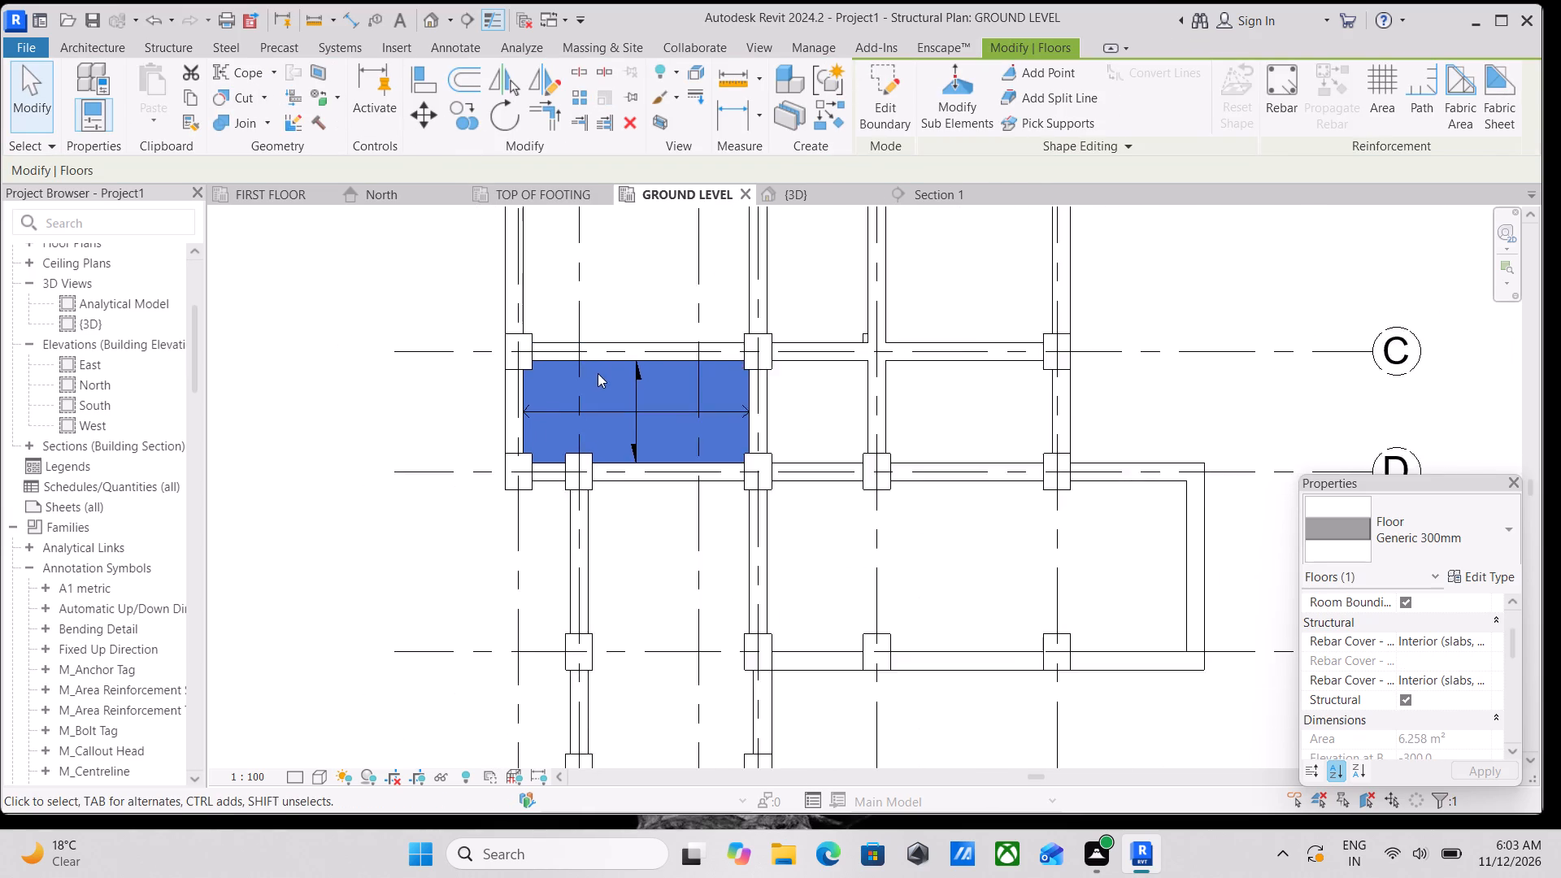
{"action": "middle_click_drag", "start_coordinate": [632, 376], "coordinate": [627, 391]}
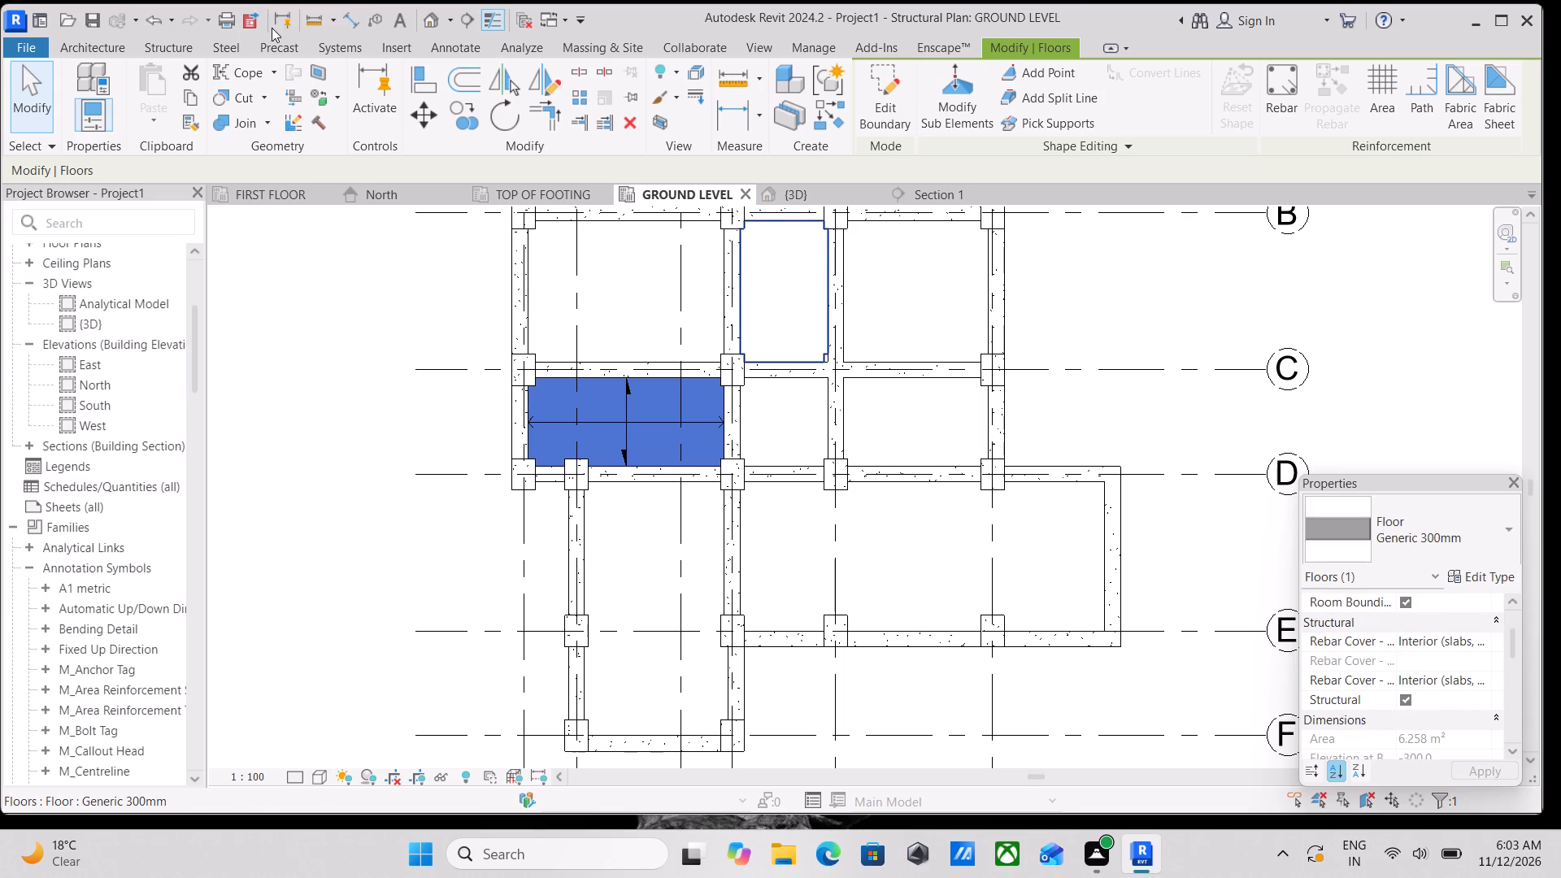
{"action": "left_click", "coordinate": [152, 46]}
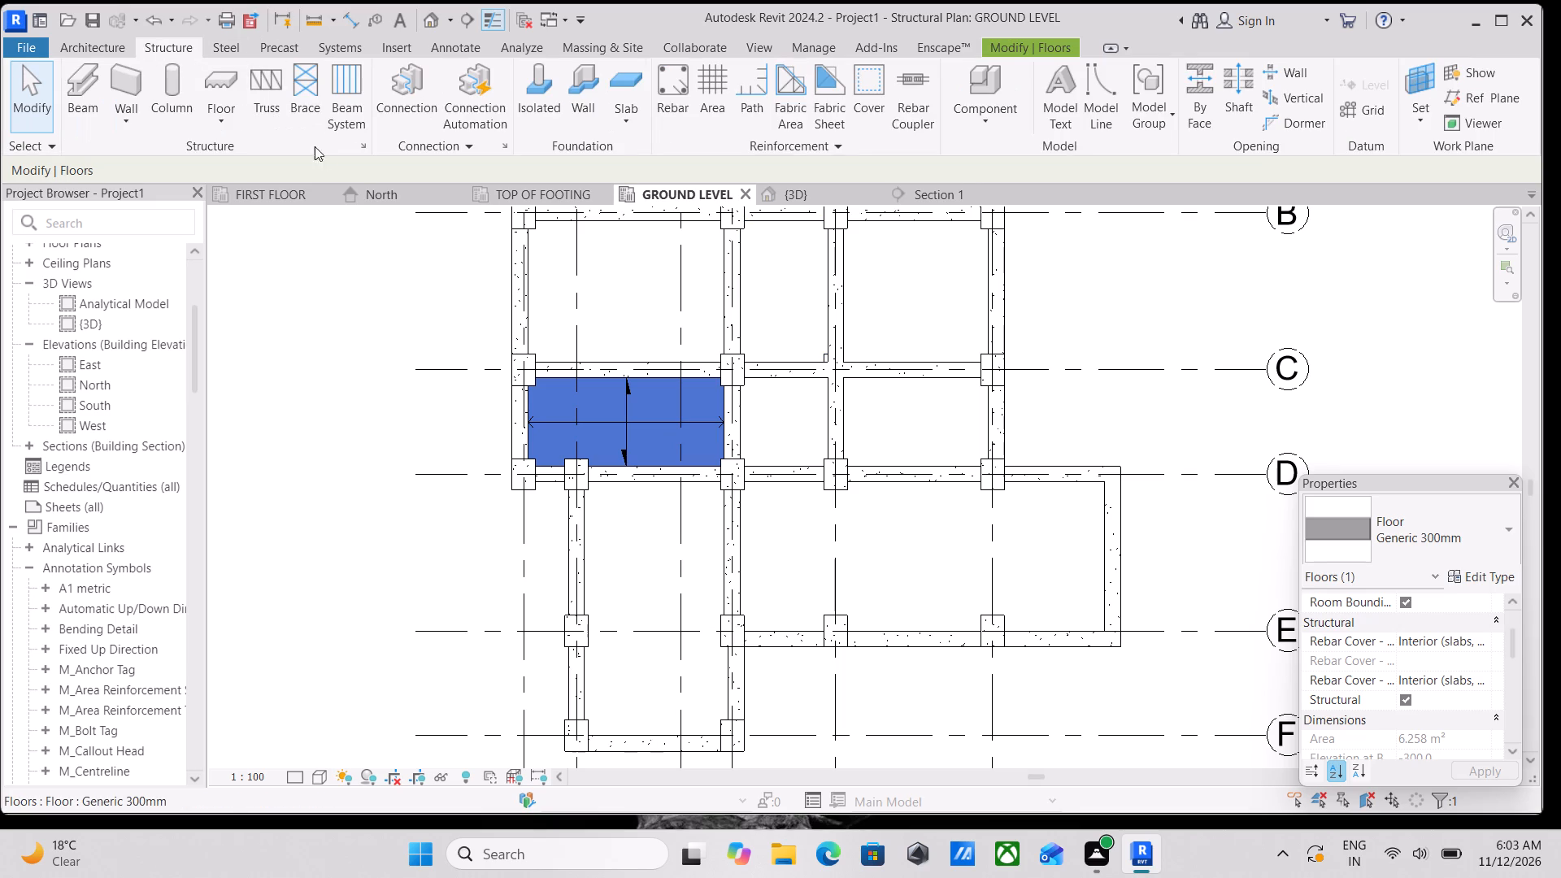
{"action": "left_click", "coordinate": [235, 127]}
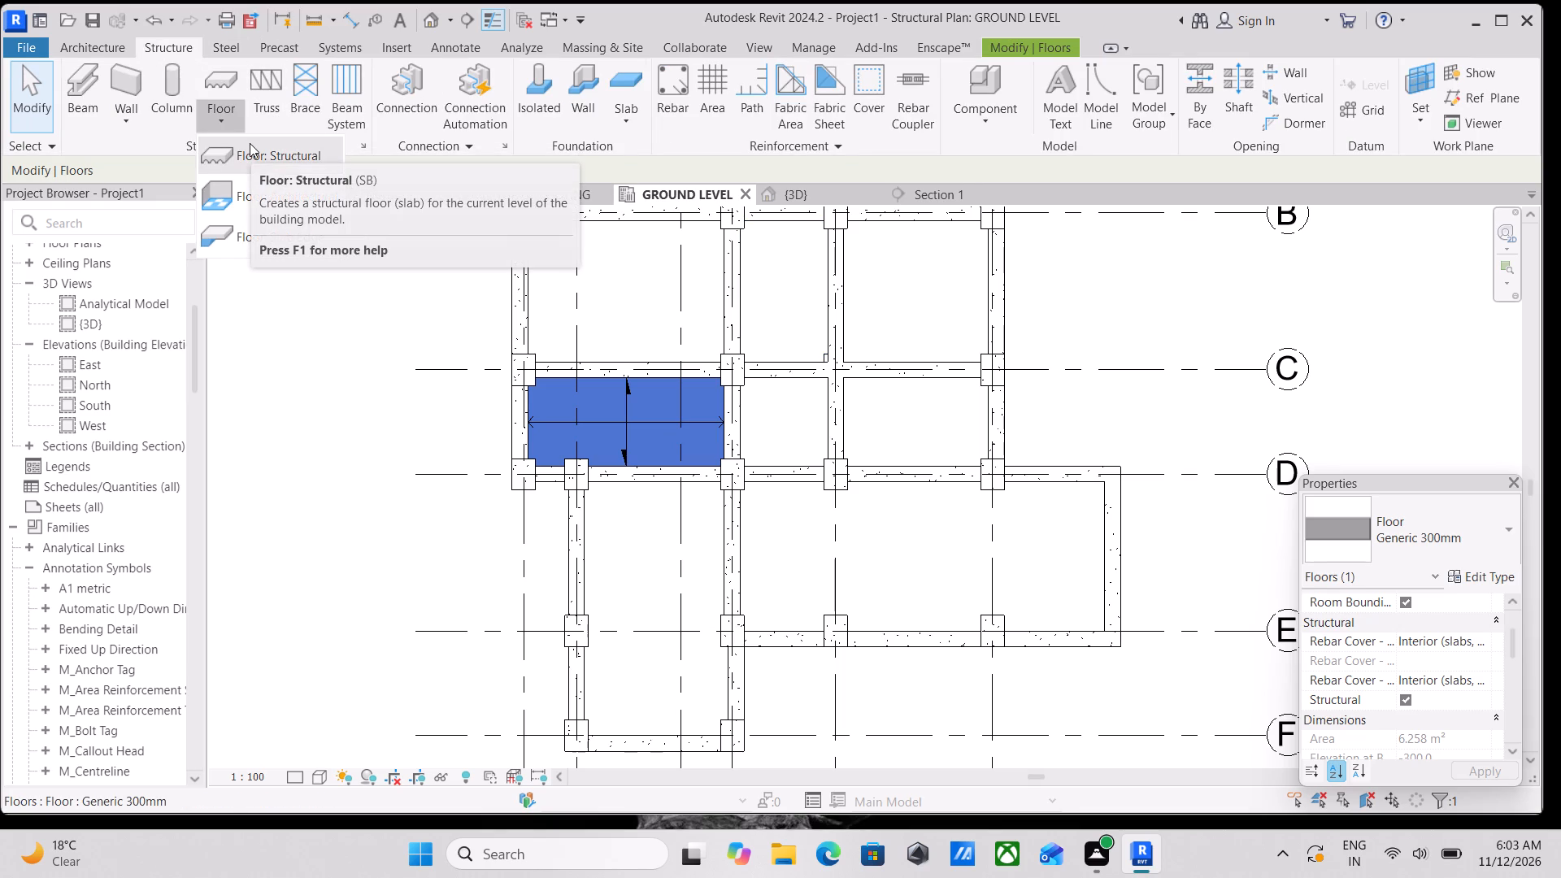
{"action": "left_click", "coordinate": [259, 156]}
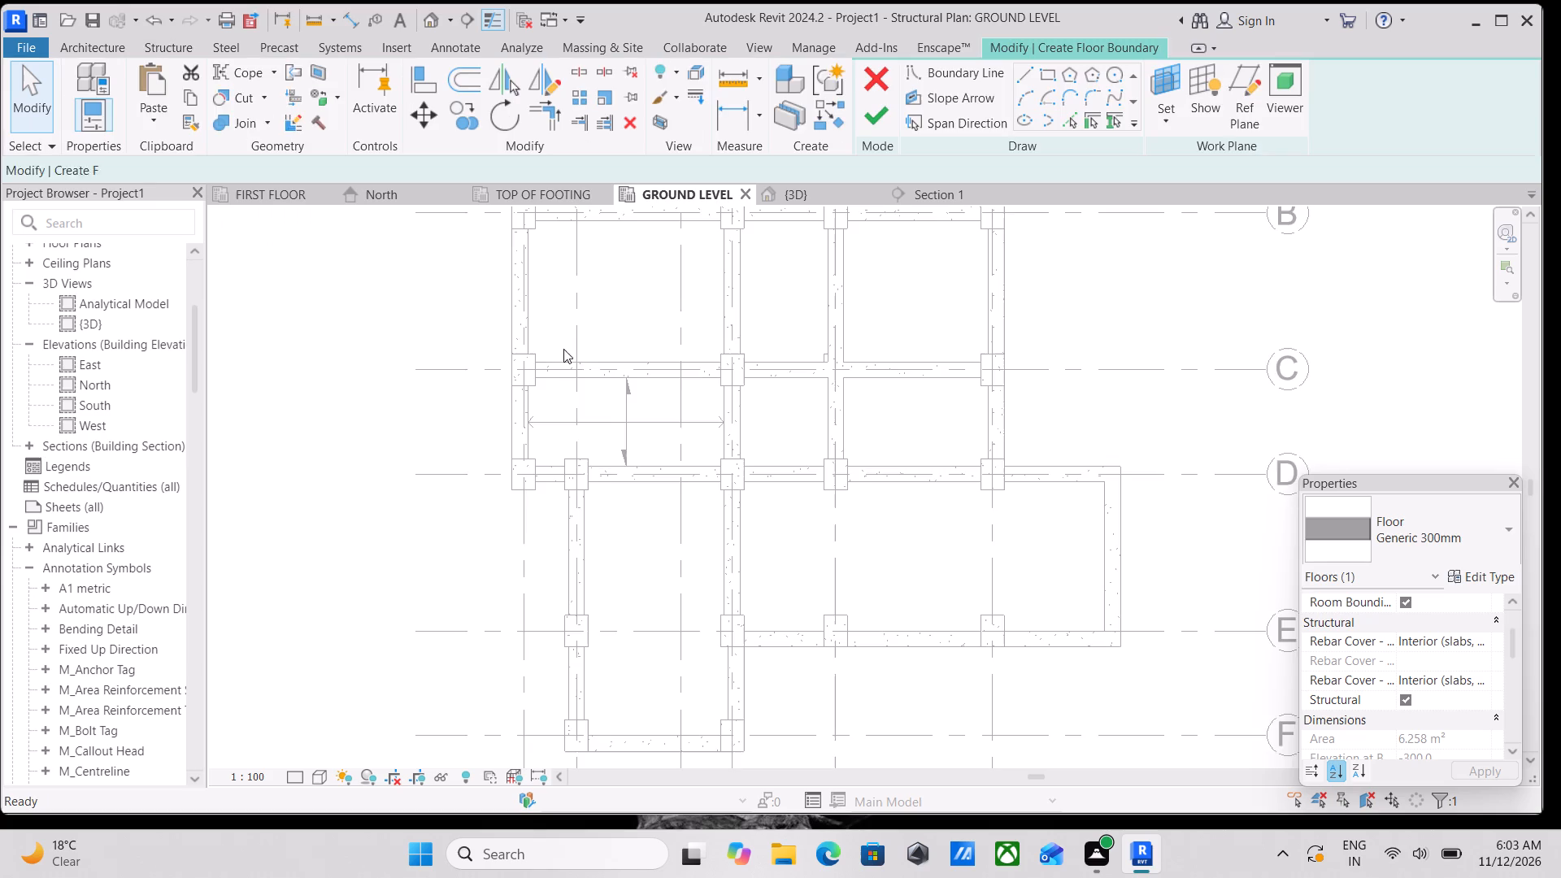
{"action": "scroll", "coordinate": [694, 376], "scroll_direction": "up", "scroll_amount": 2}
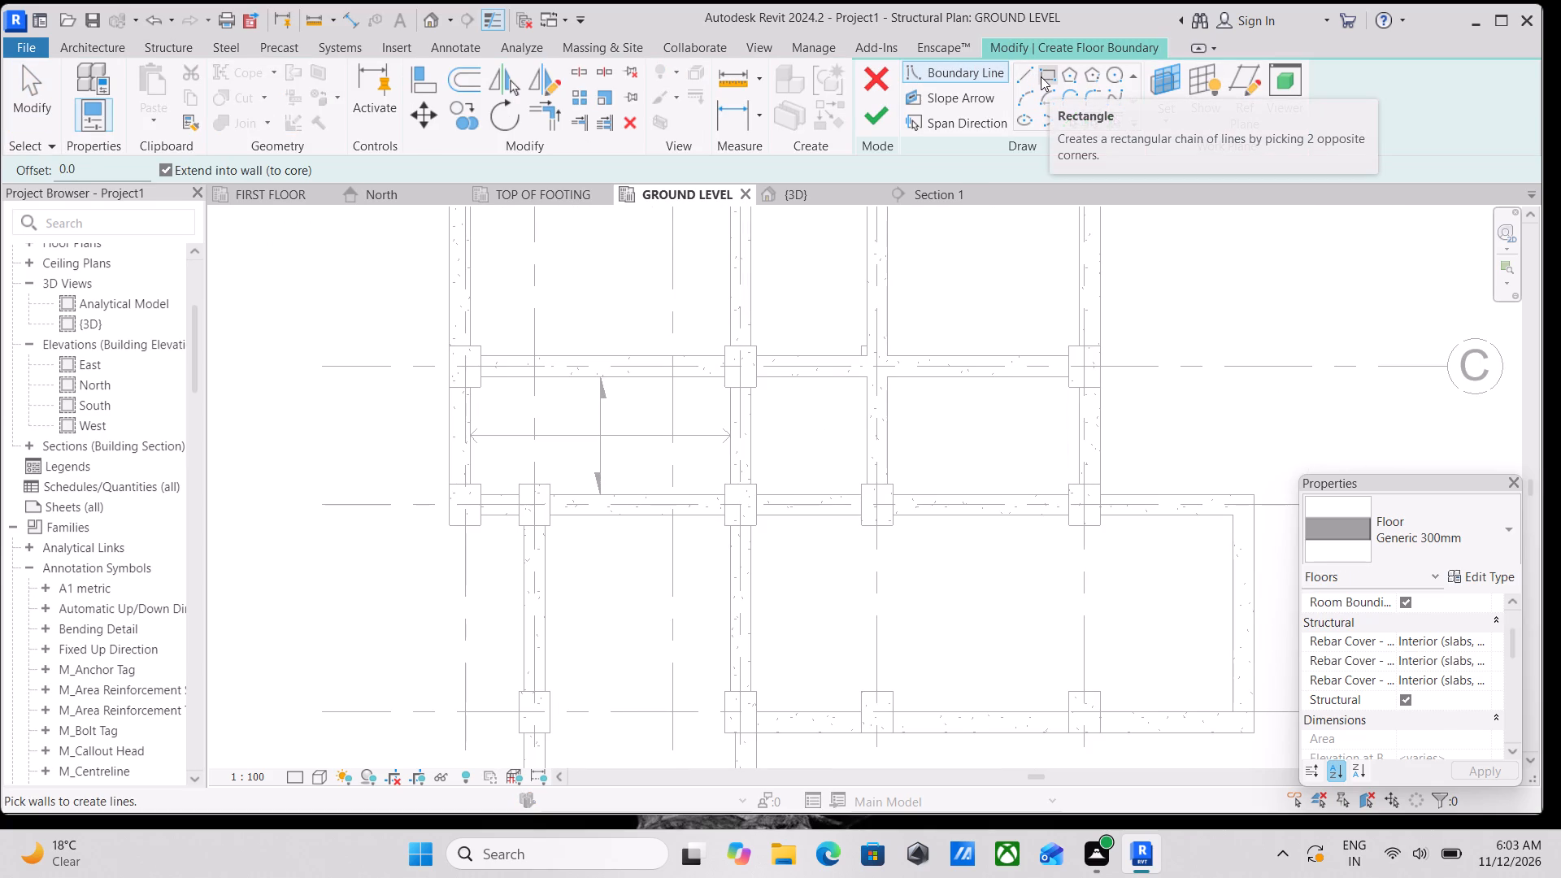
{"action": "left_click", "coordinate": [1030, 76]}
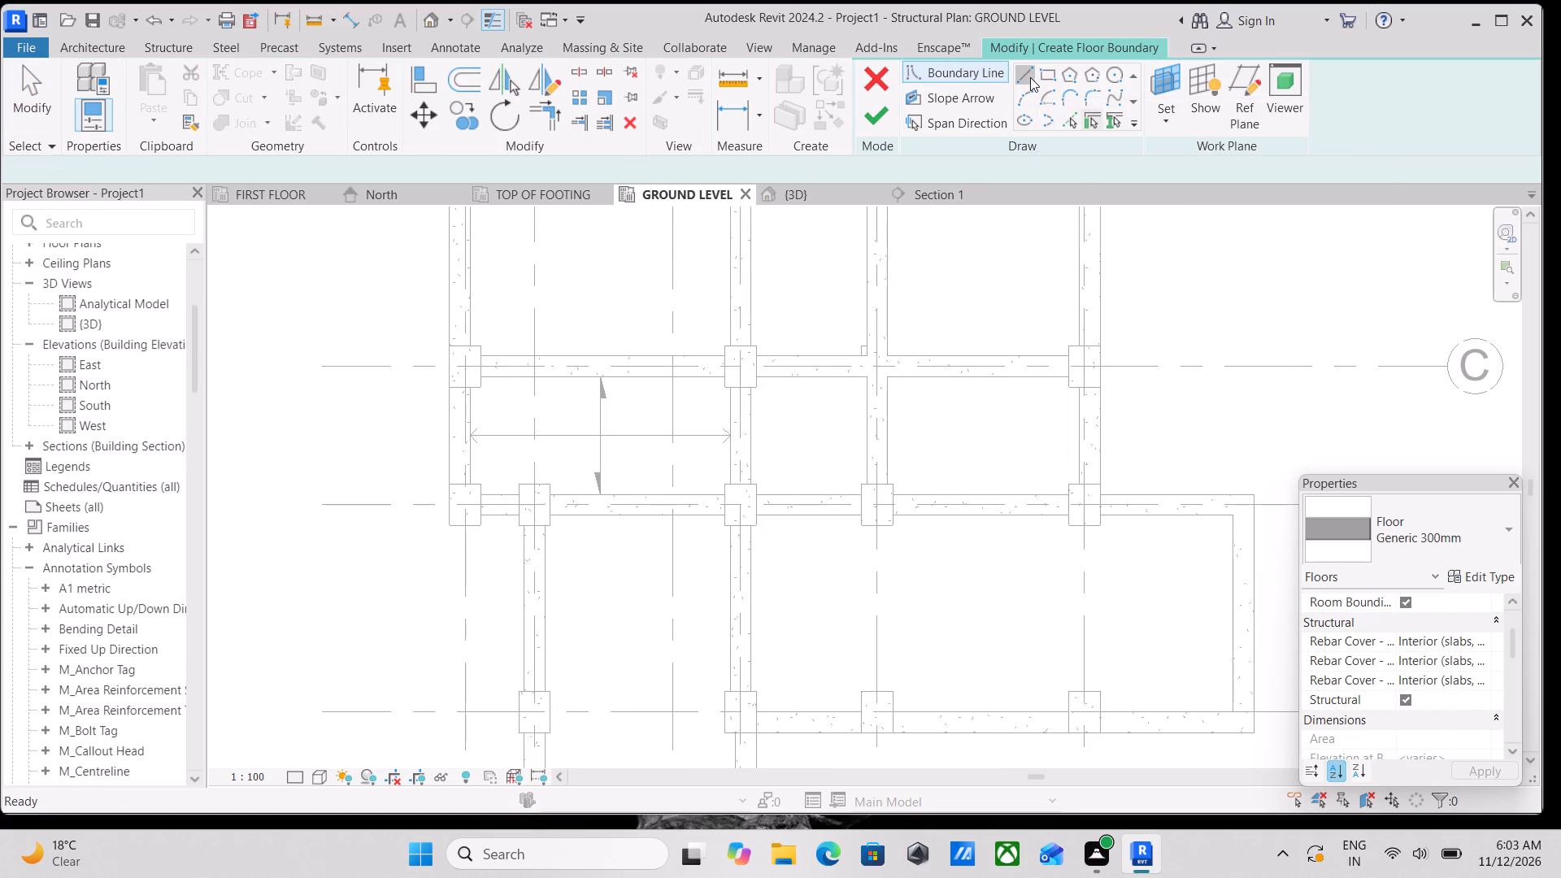
{"action": "scroll", "coordinate": [858, 350], "scroll_direction": "up", "scroll_amount": 2}
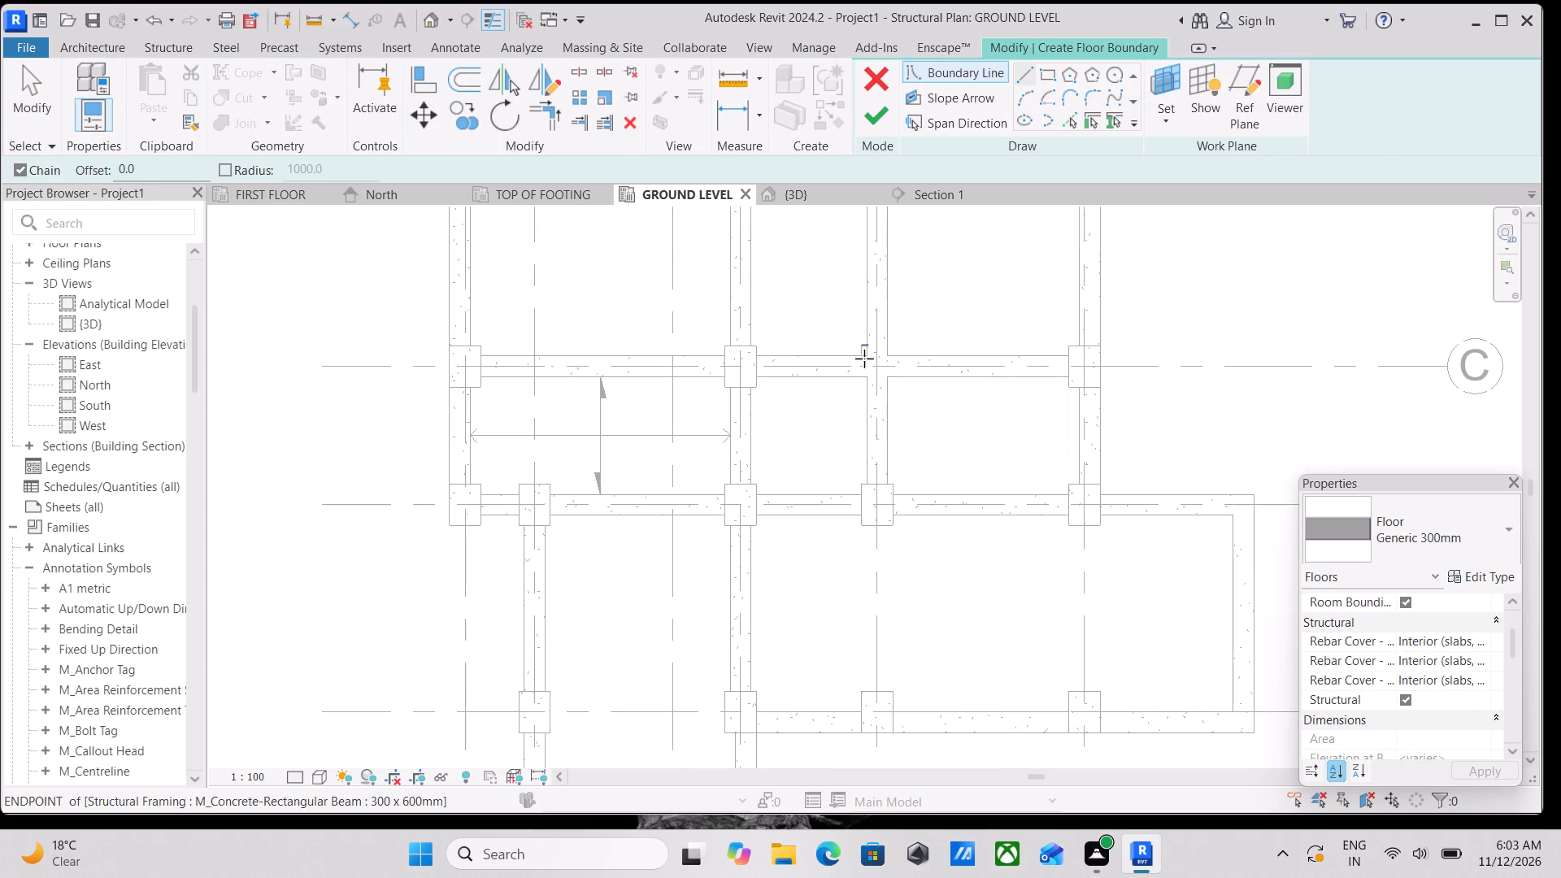
{"action": "scroll", "coordinate": [864, 359], "scroll_direction": "up", "scroll_amount": 1}
{"action": "left_click", "coordinate": [868, 385]}
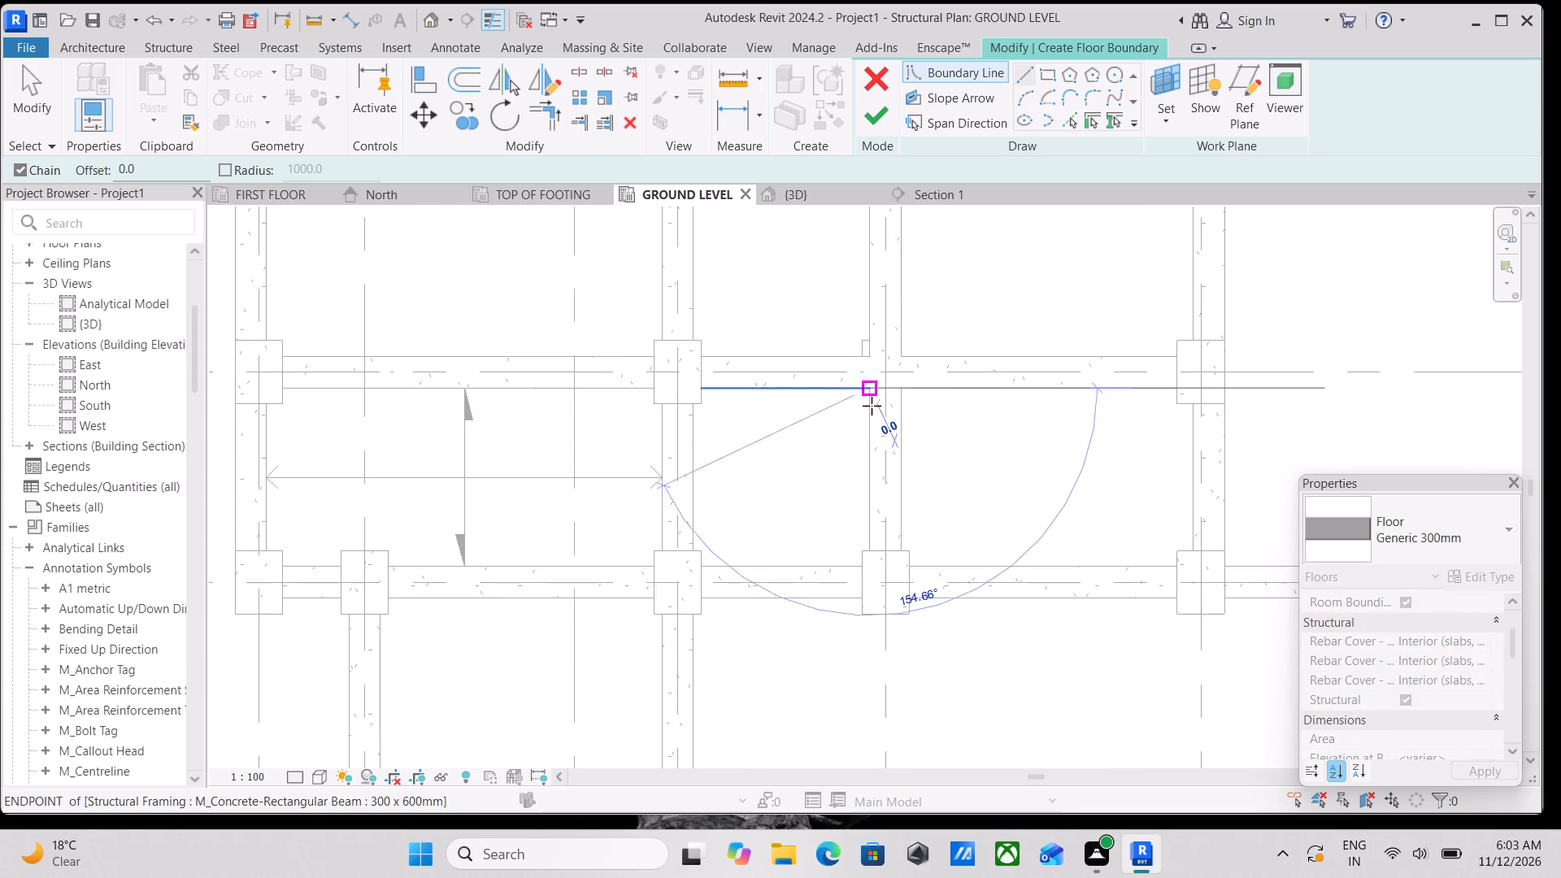
{"action": "scroll", "coordinate": [866, 557], "scroll_direction": "up", "scroll_amount": 2}
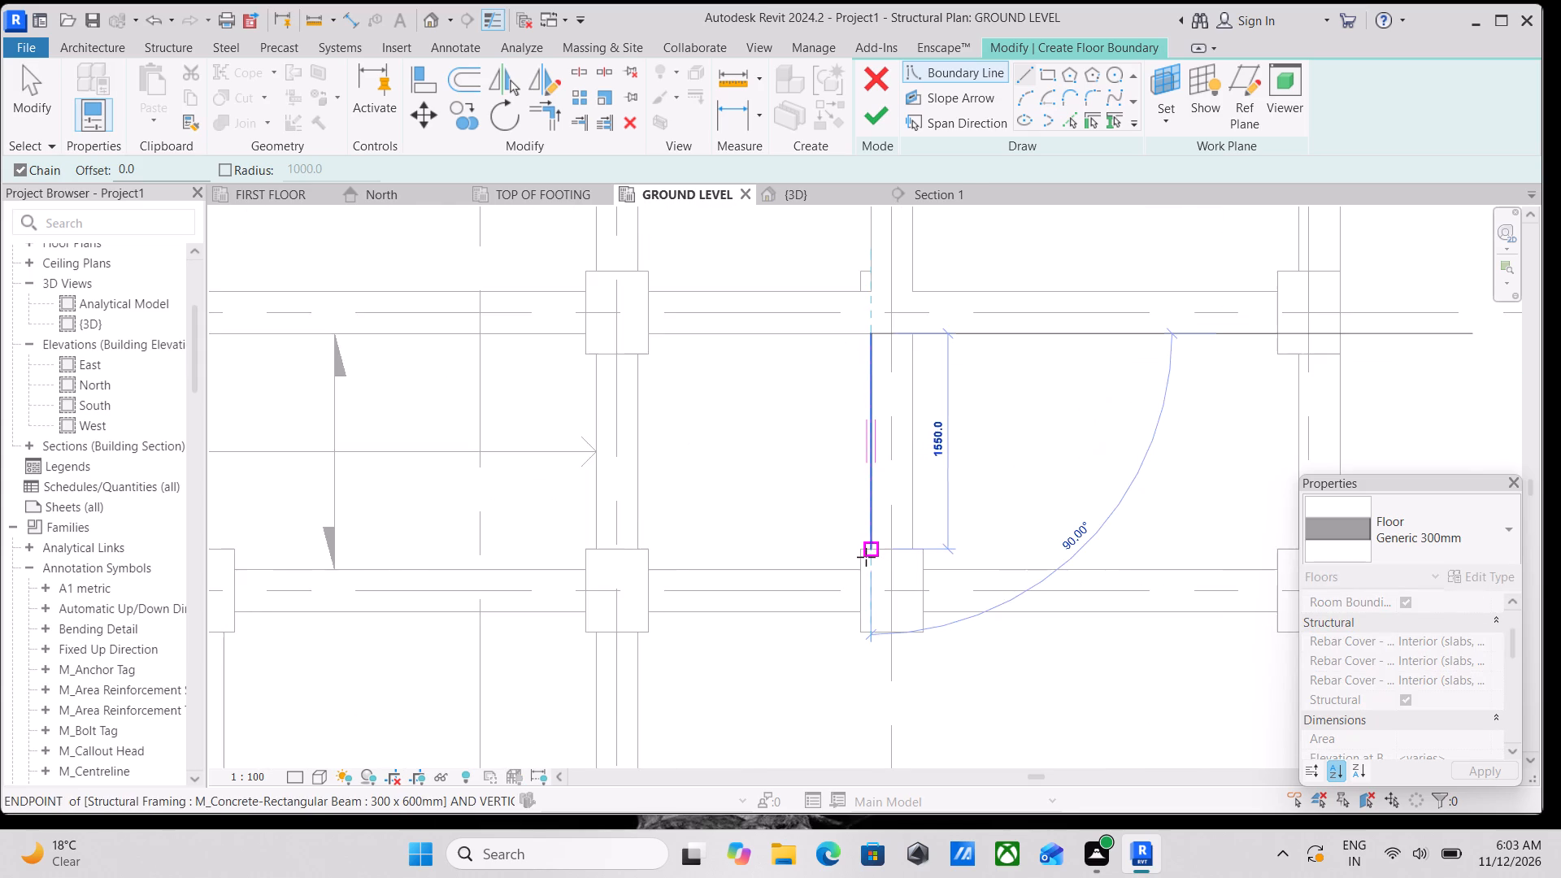
{"action": "scroll", "coordinate": [866, 557], "scroll_direction": "up", "scroll_amount": 3}
{"action": "left_click", "coordinate": [876, 542]}
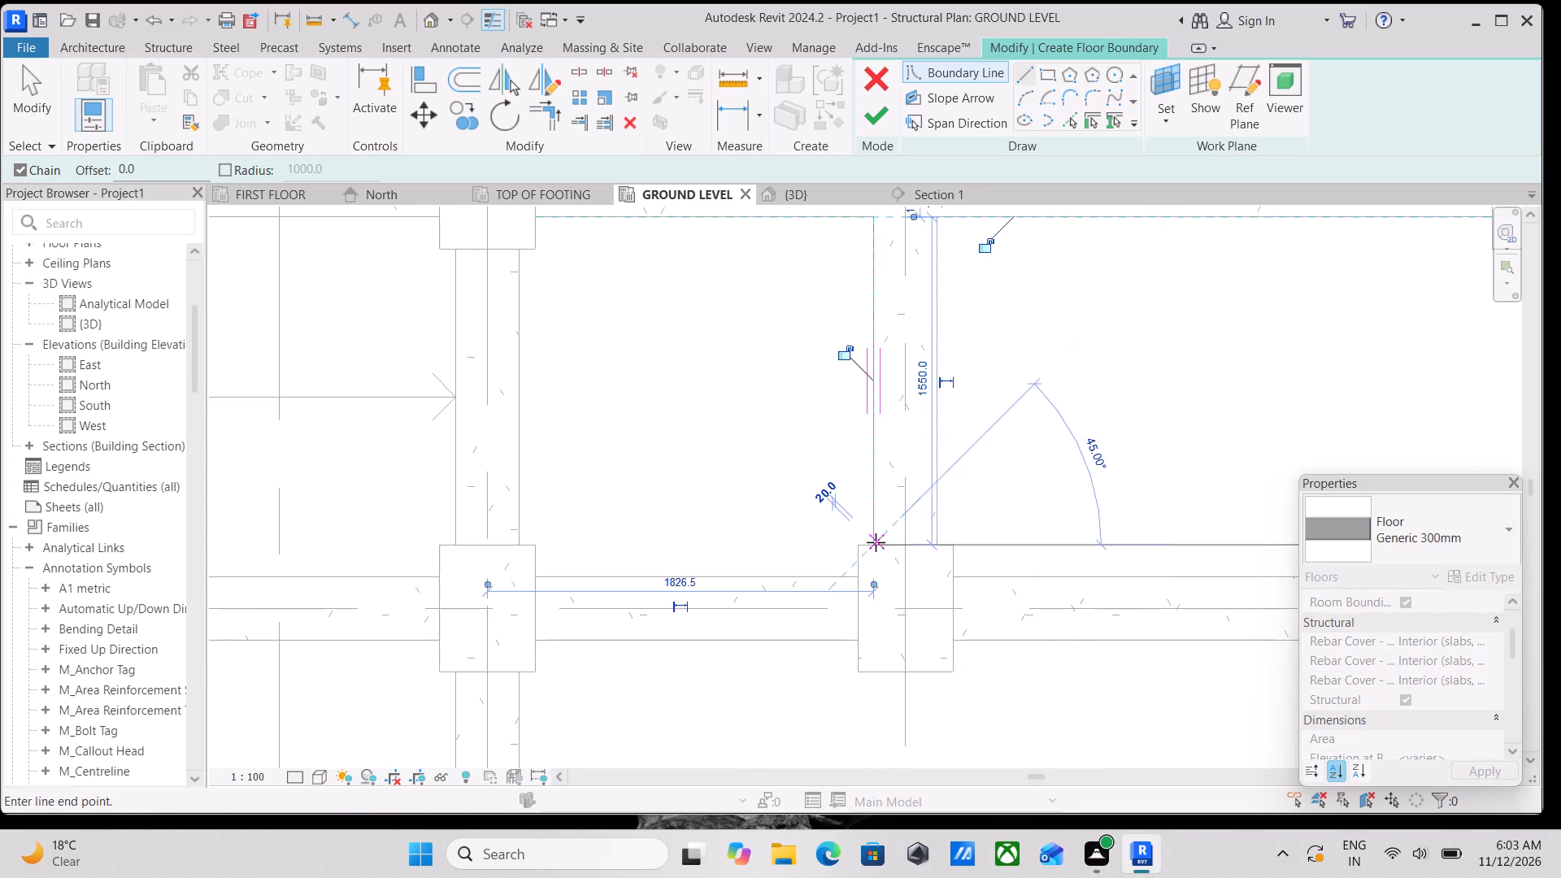
Sketch the lower boundary 1526.5 mm along the grid D beam's upper face, with notches 75 mm wide and 150 mm high at both columns.
{"action": "left_click", "coordinate": [859, 549]}
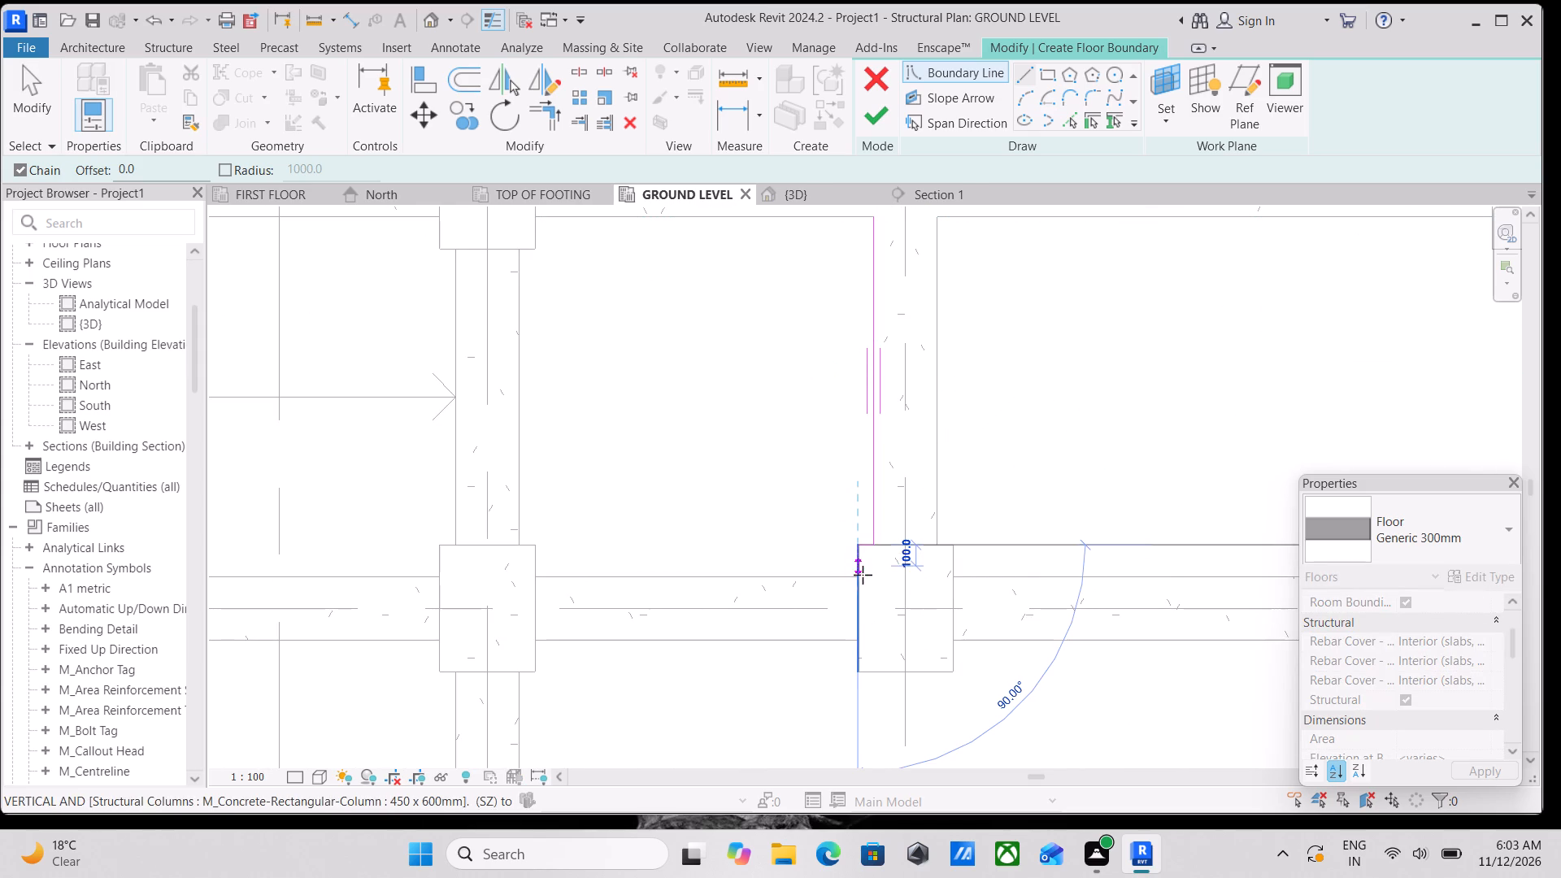
{"action": "left_click", "coordinate": [863, 578]}
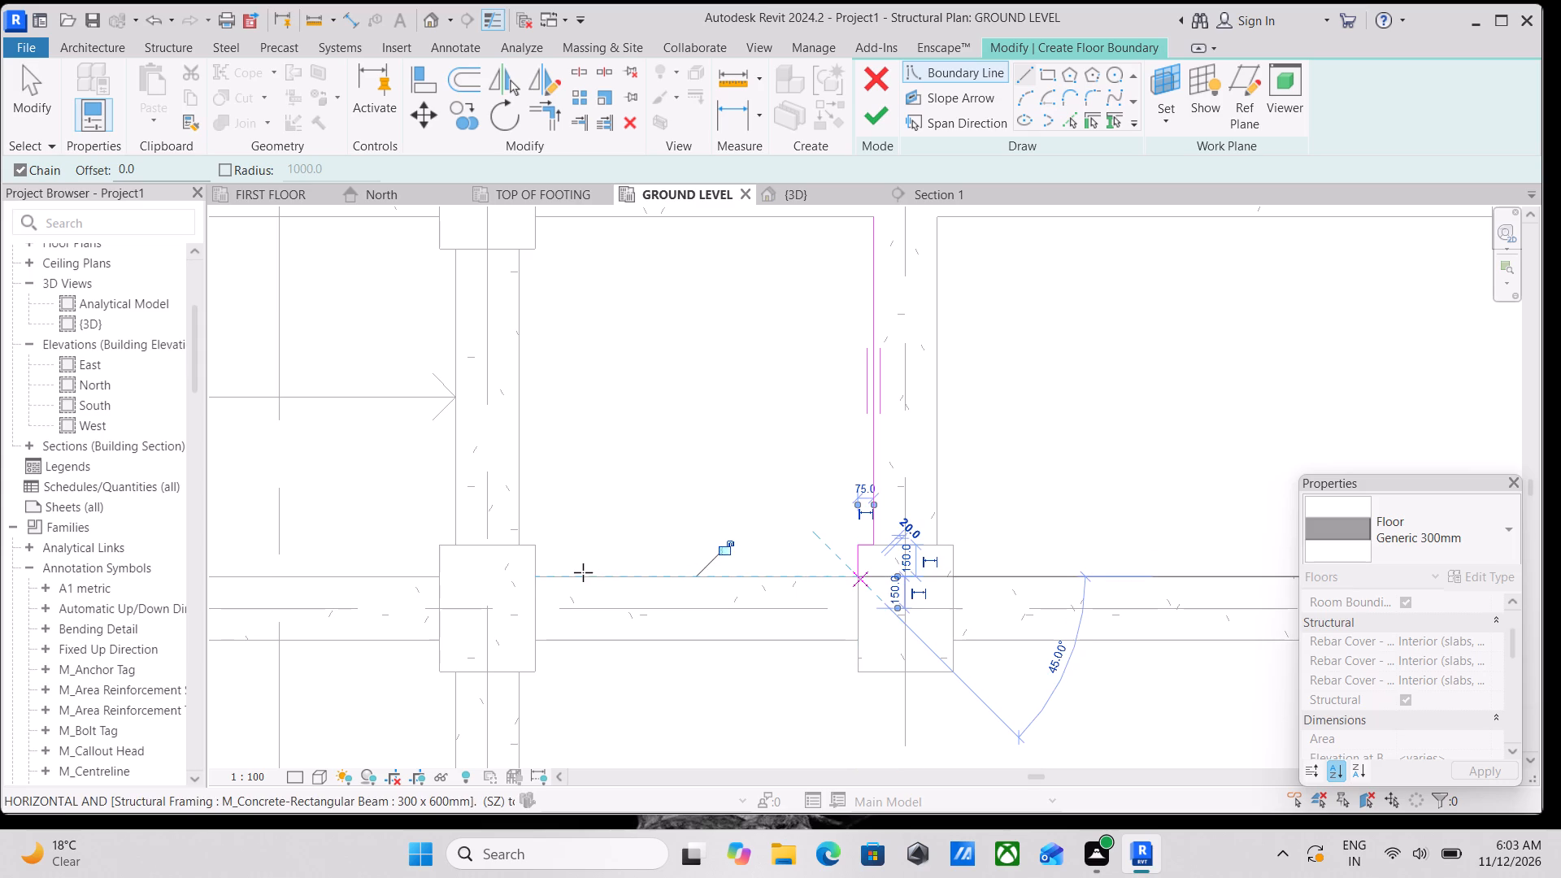
{"action": "left_click", "coordinate": [533, 576]}
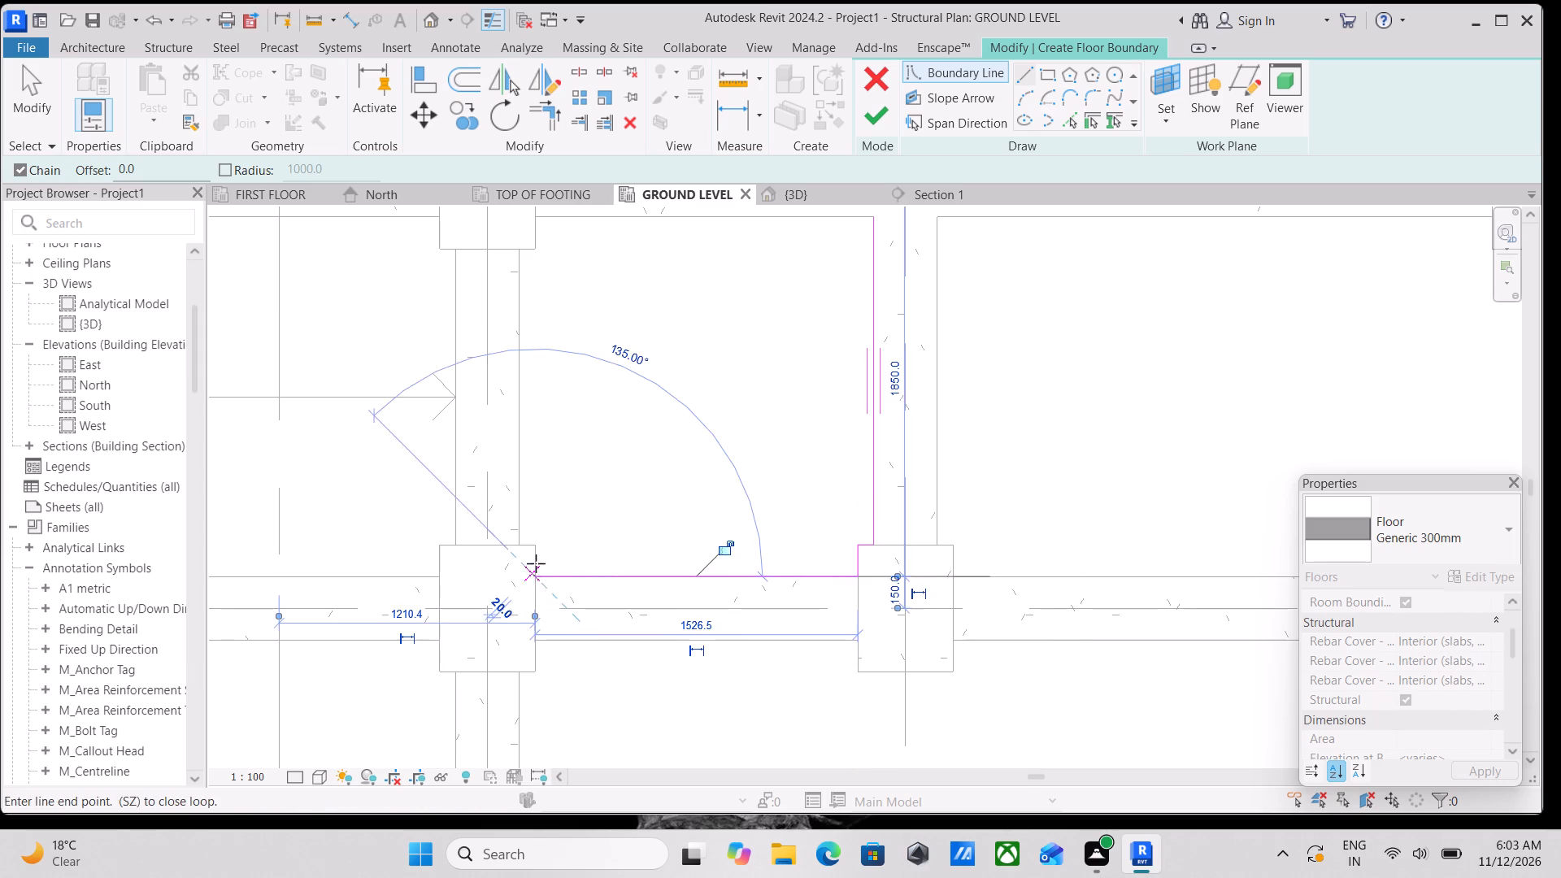
{"action": "left_click", "coordinate": [536, 550]}
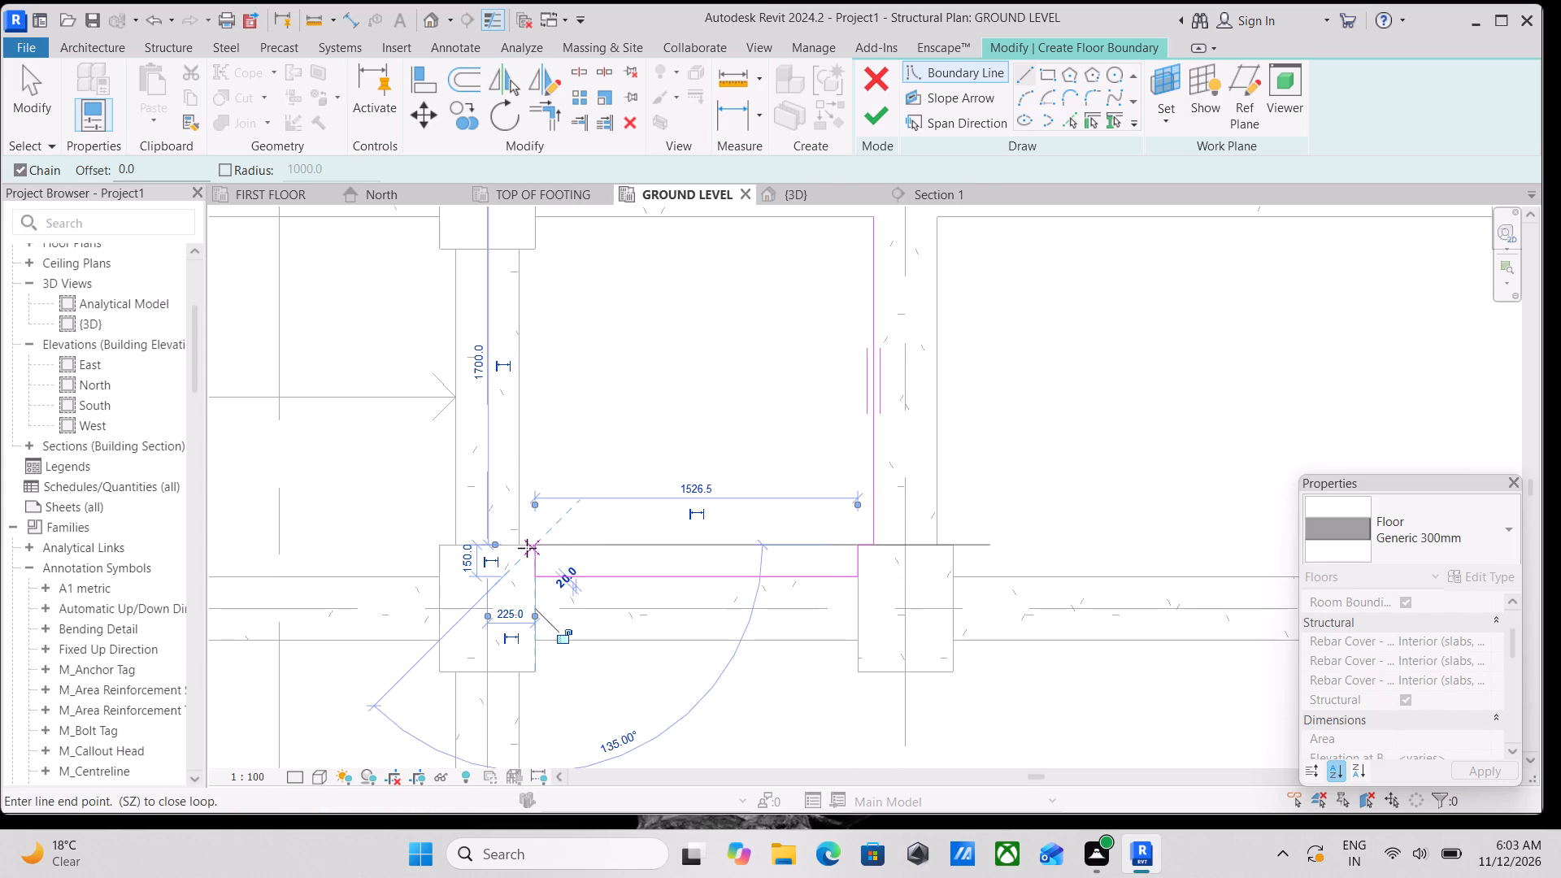
{"action": "scroll", "coordinate": [513, 549], "scroll_direction": "up", "scroll_amount": 2}
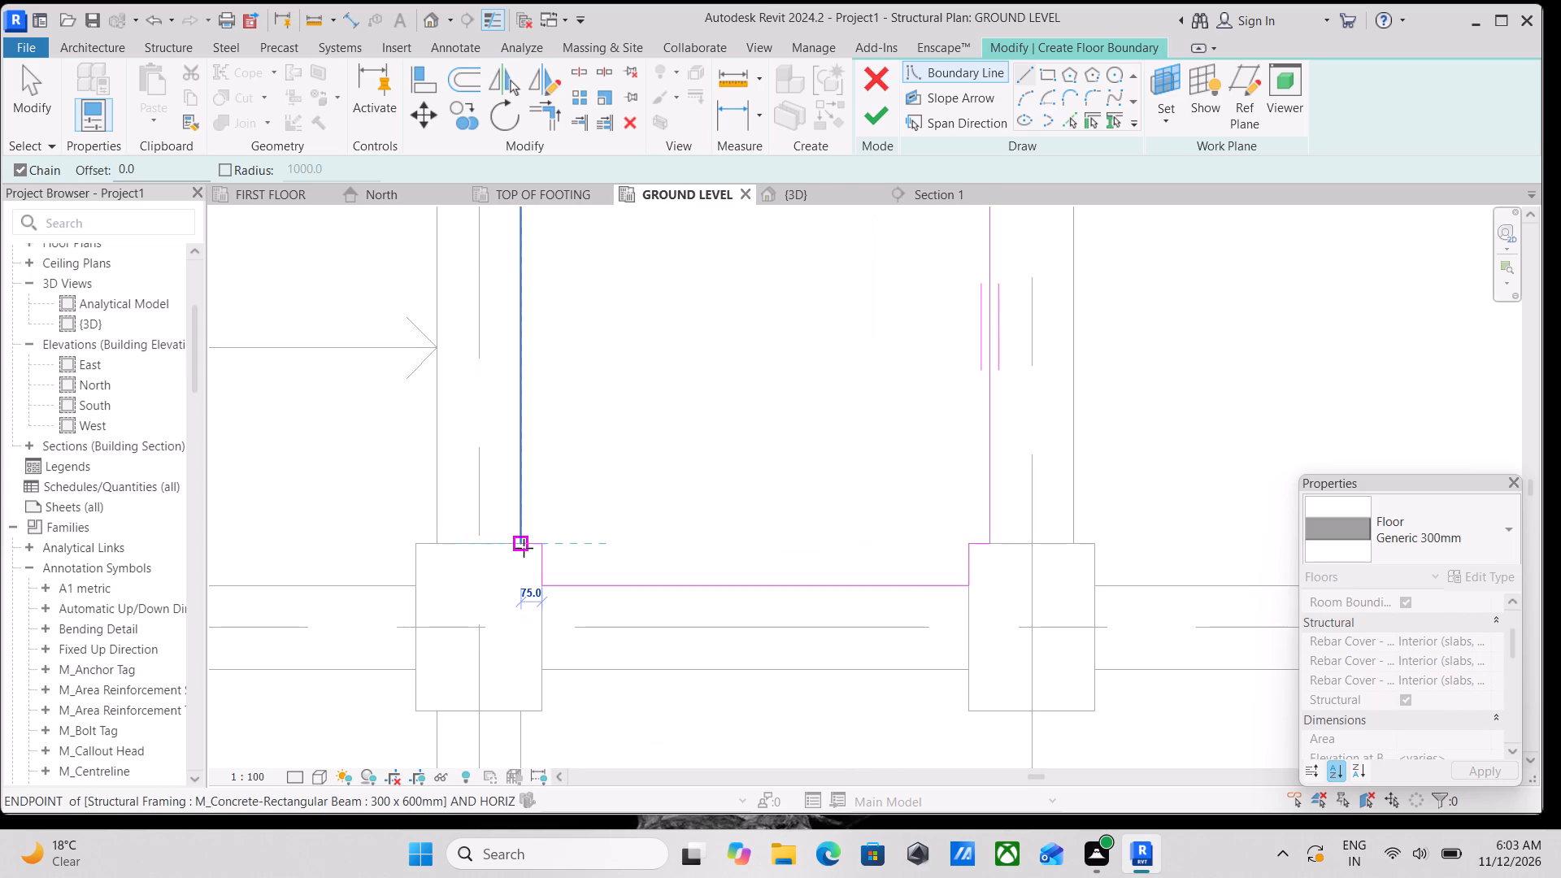
{"action": "left_click", "coordinate": [517, 546]}
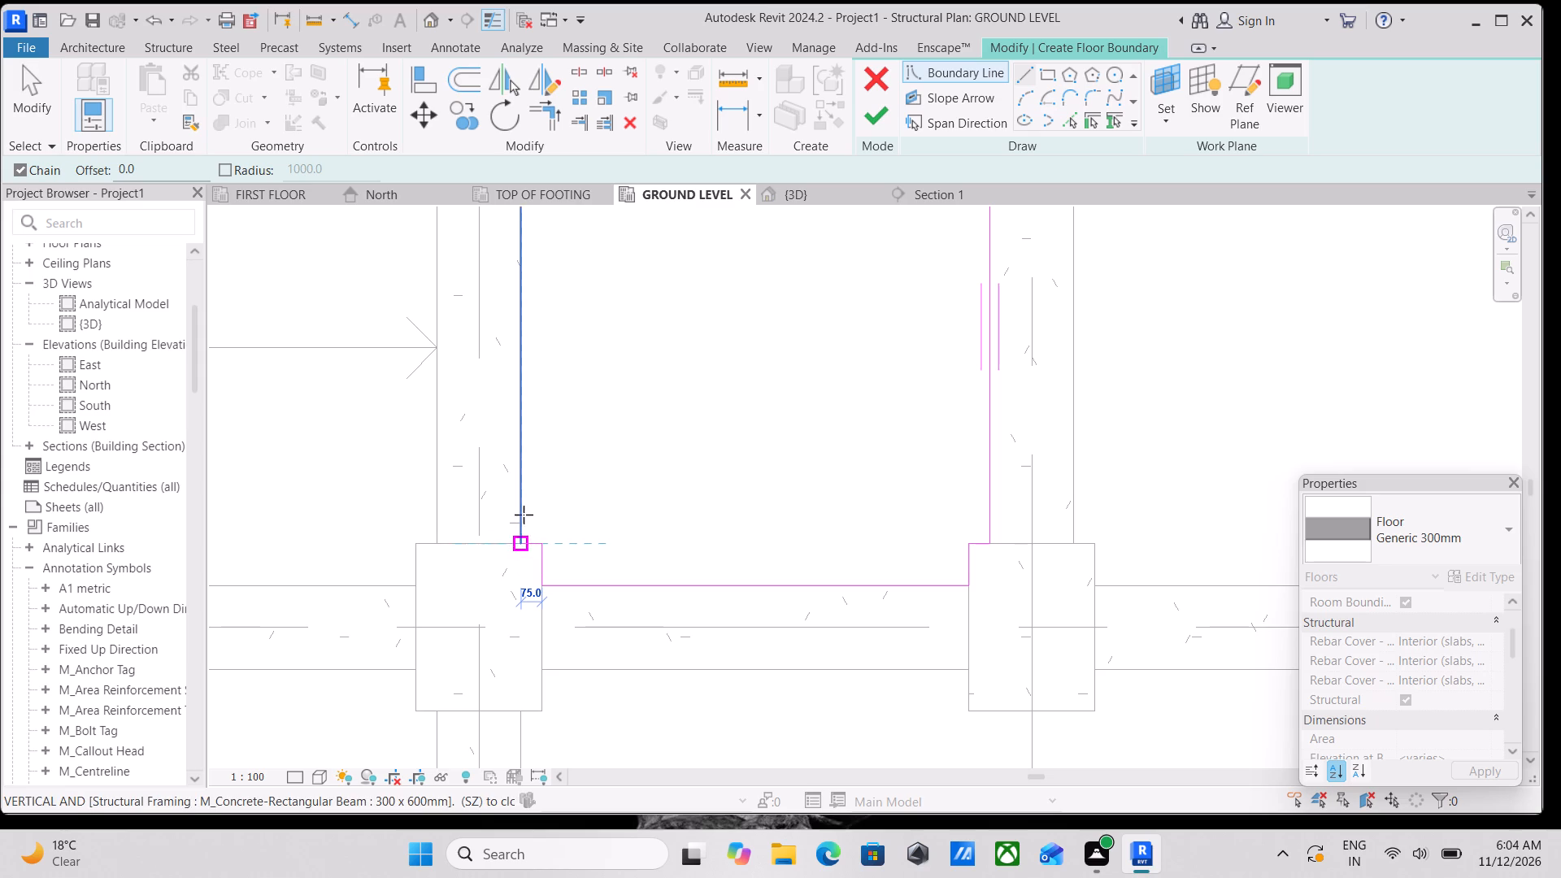
Sketch the left boundary 1400 mm up the beam's inner face, with a notch 75 mm wide and 150 mm high around the grid C column.
{"action": "scroll", "coordinate": [523, 472], "scroll_direction": "down", "scroll_amount": 4}
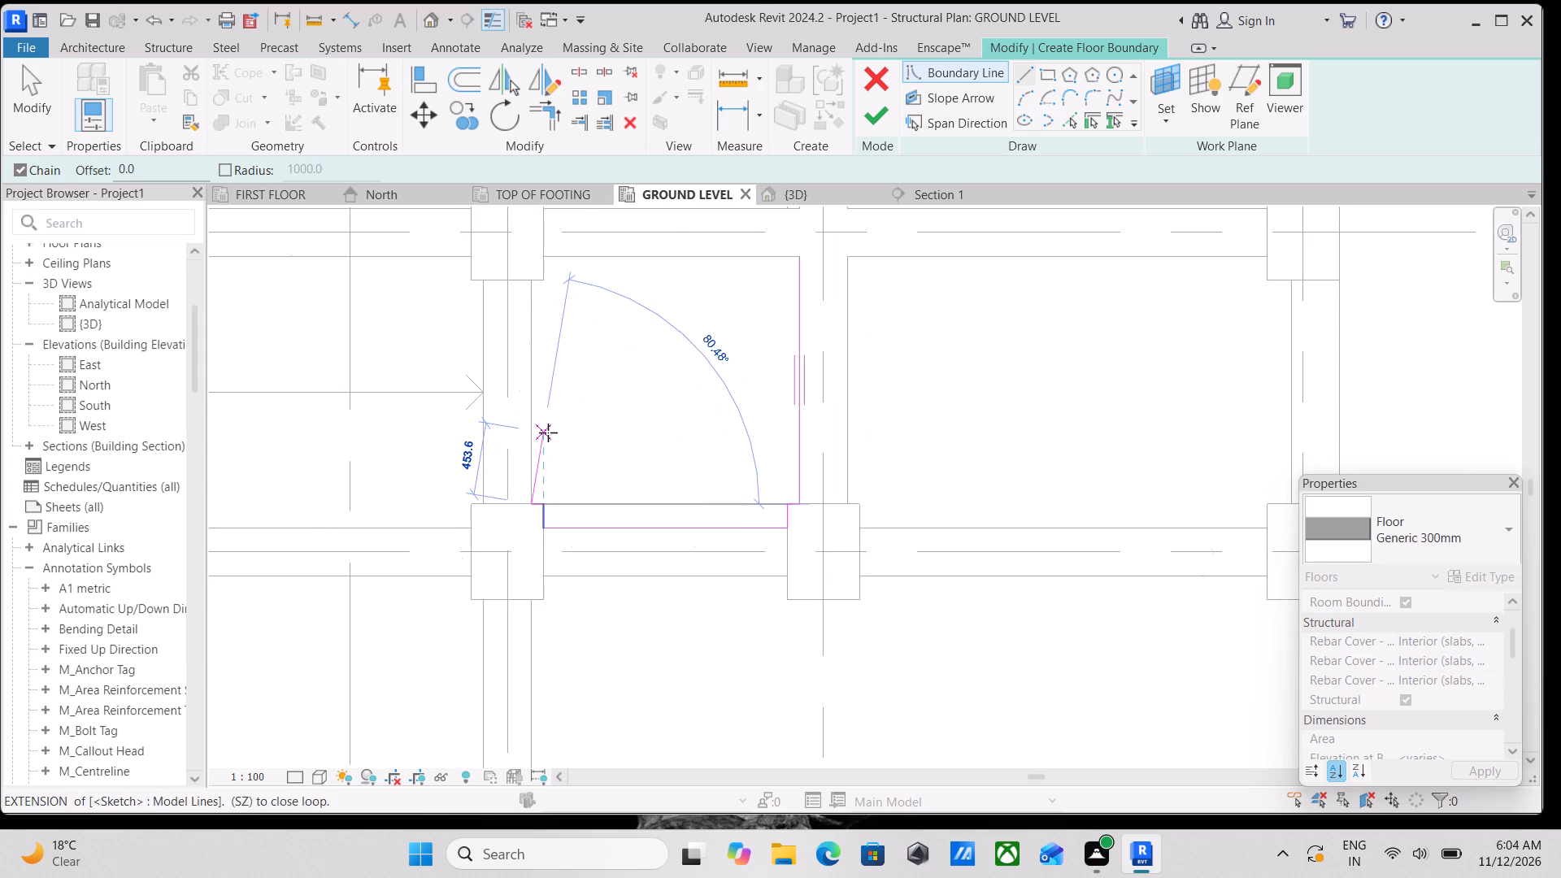
{"action": "middle_click_drag", "start_coordinate": [548, 432], "coordinate": [547, 440]}
{"action": "middle_click_drag", "start_coordinate": [542, 379], "coordinate": [505, 442]}
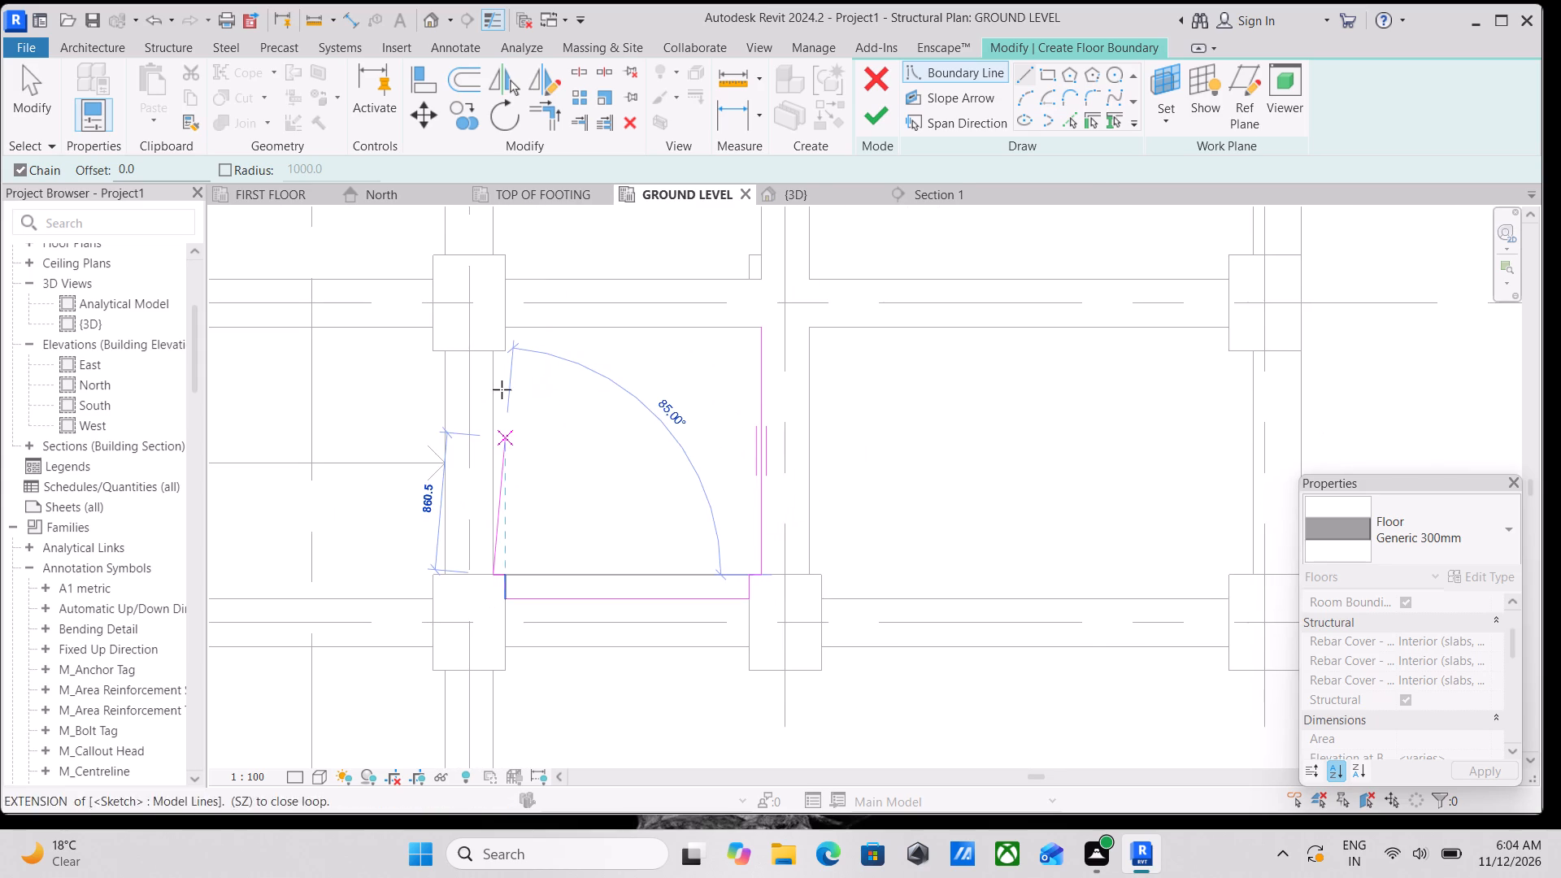
{"action": "scroll", "coordinate": [493, 360], "scroll_direction": "up", "scroll_amount": 5}
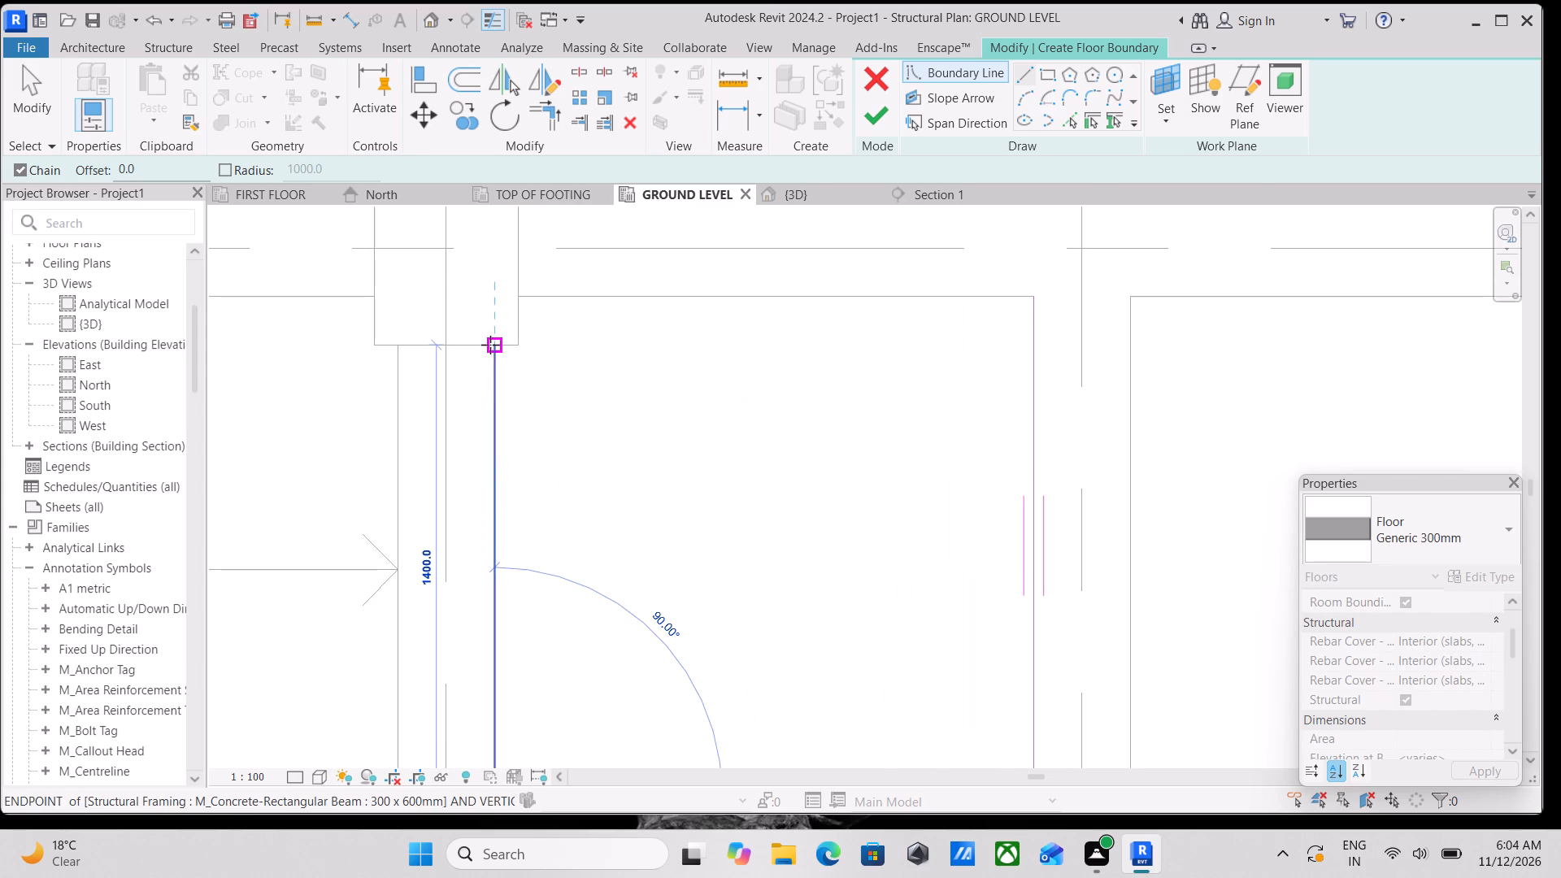
{"action": "left_click", "coordinate": [491, 346]}
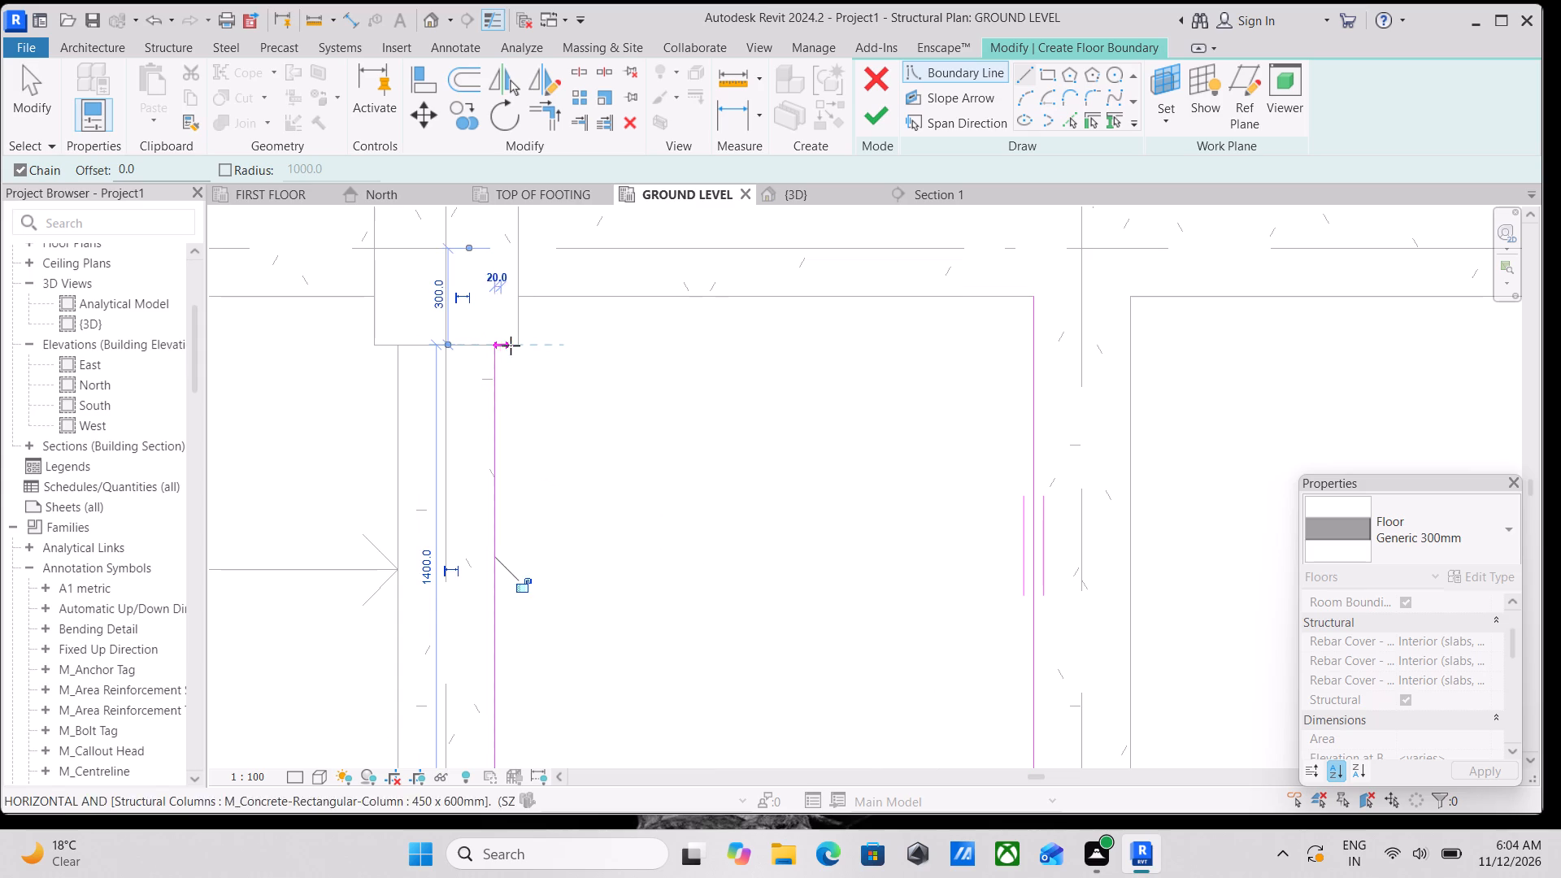
{"action": "left_click", "coordinate": [519, 341]}
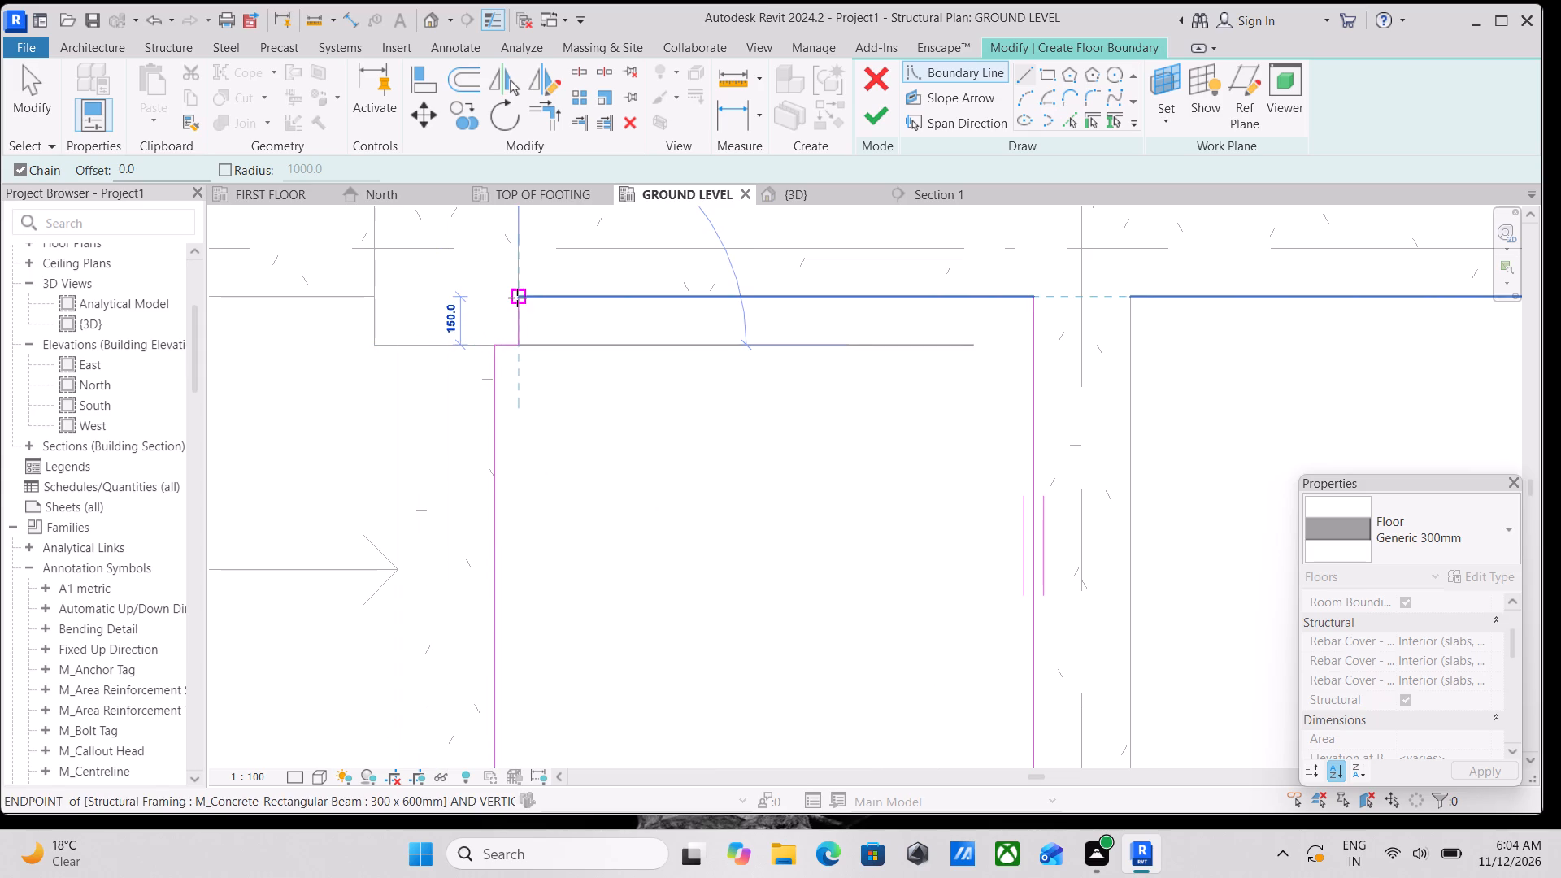
{"action": "left_click", "coordinate": [517, 297]}
Close the boundary with a 1601.5 mm line along the grid C beam's lower face and finish the floor.
{"action": "middle_click_drag", "start_coordinate": [689, 293], "coordinate": [688, 307]}
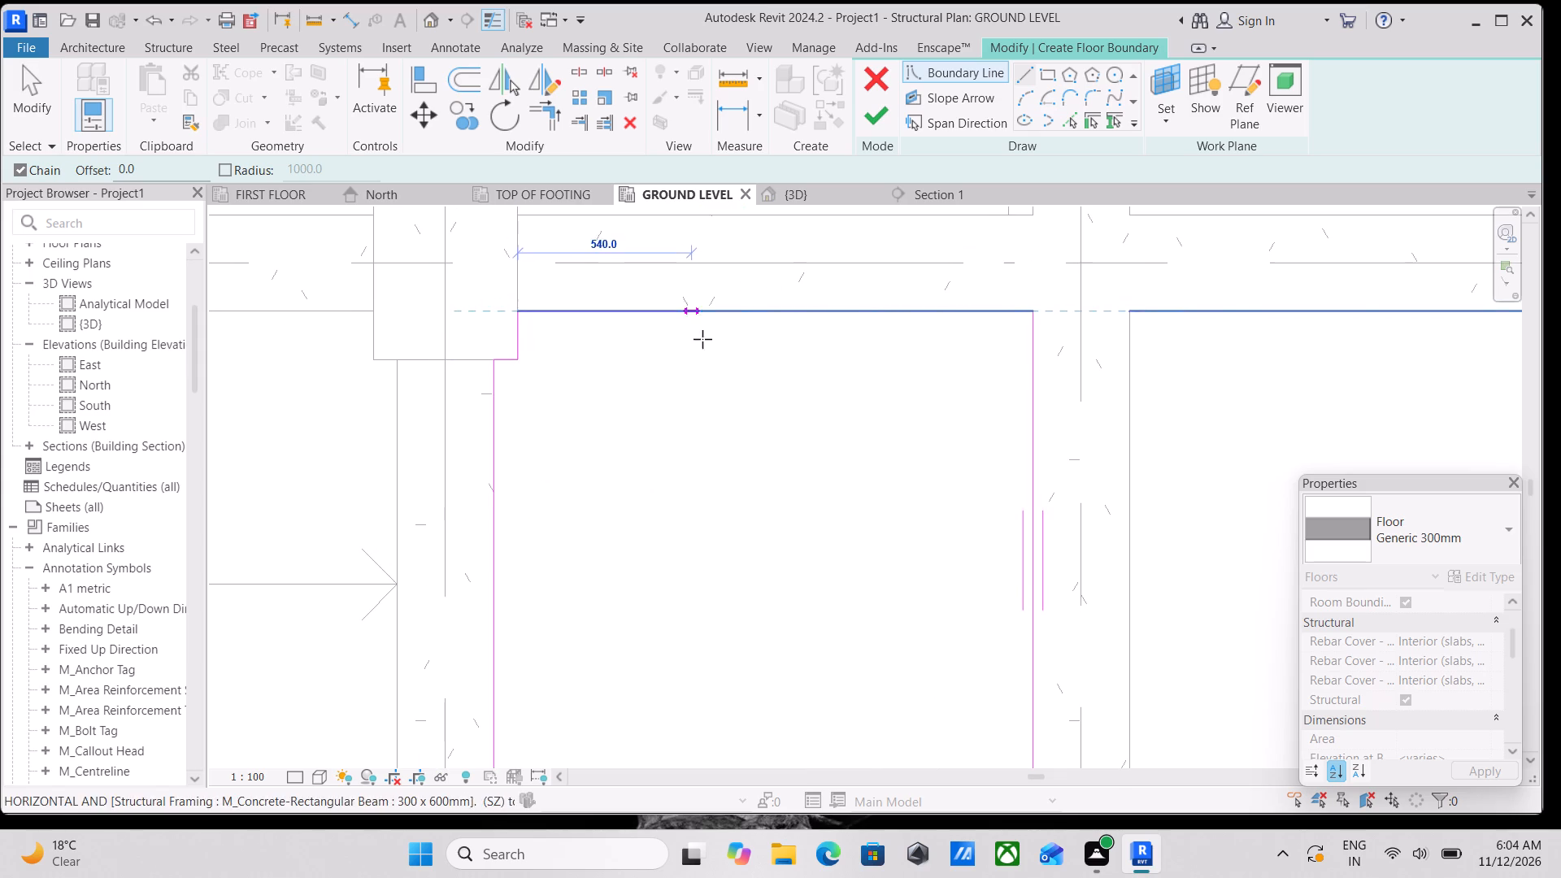
{"action": "left_click", "coordinate": [1033, 311]}
{"action": "key", "text": "Escape"}
{"action": "scroll", "coordinate": [949, 320], "scroll_direction": "down", "scroll_amount": 5}
{"action": "key", "text": "Escape"}
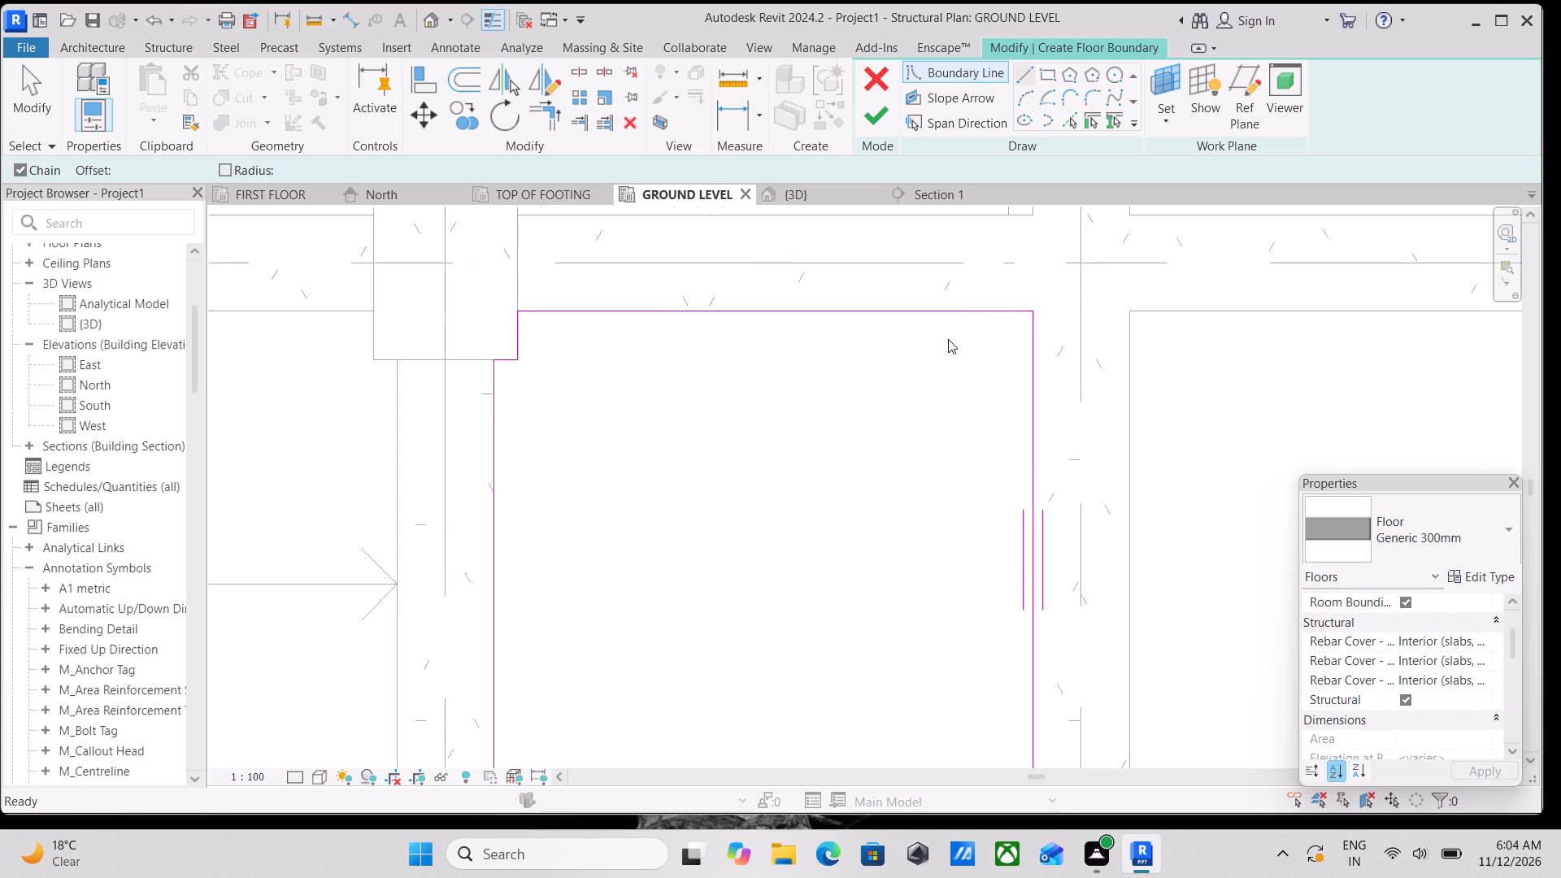
{"action": "scroll", "coordinate": [912, 337], "scroll_direction": "down", "scroll_amount": 2}
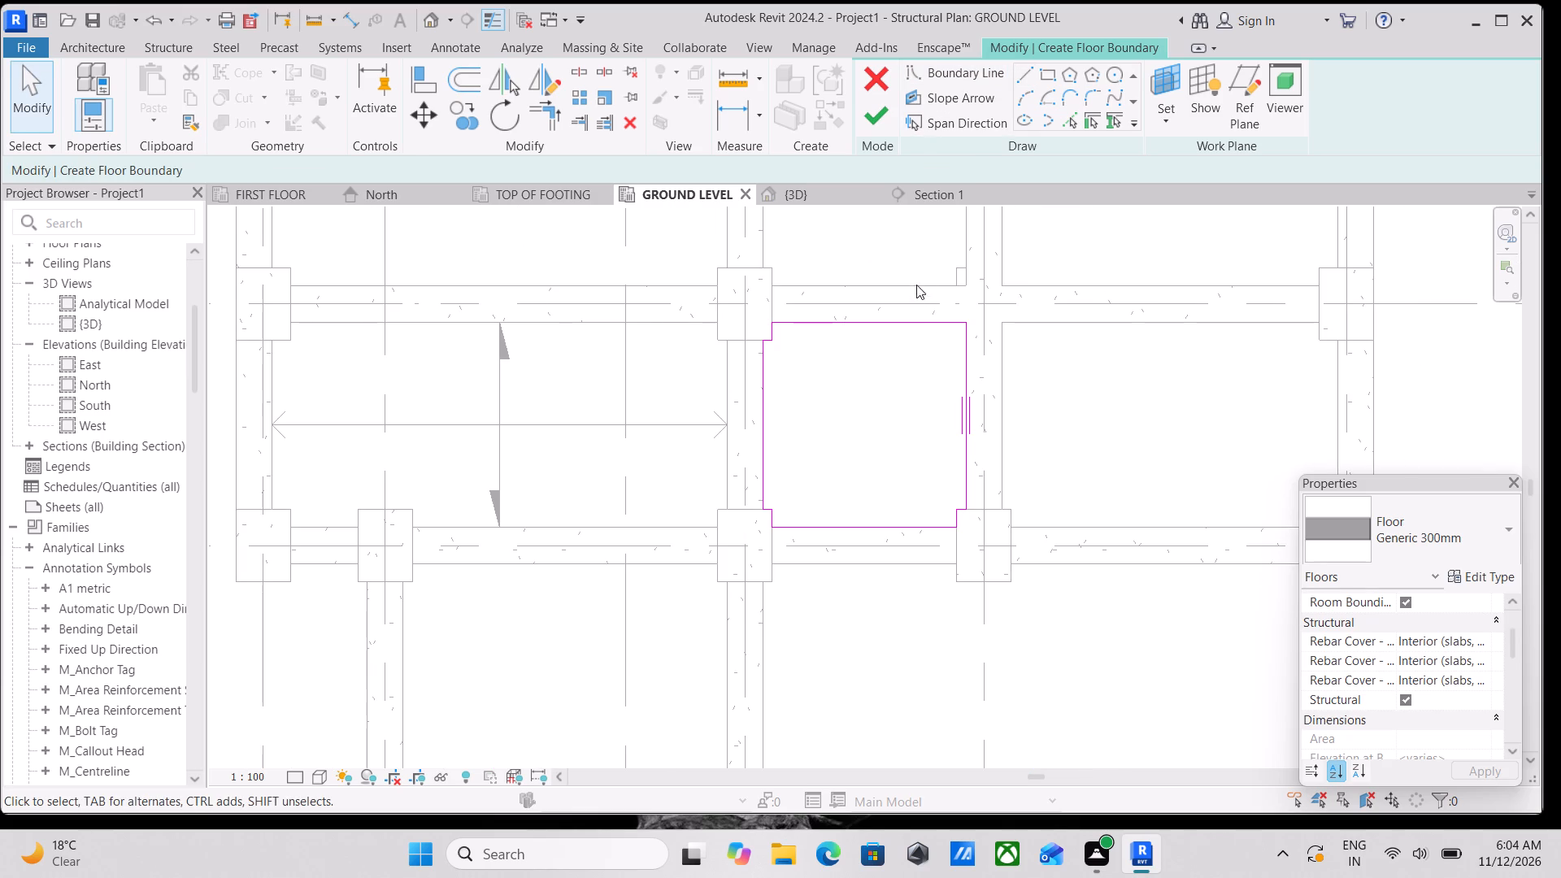
{"action": "left_click", "coordinate": [876, 121]}
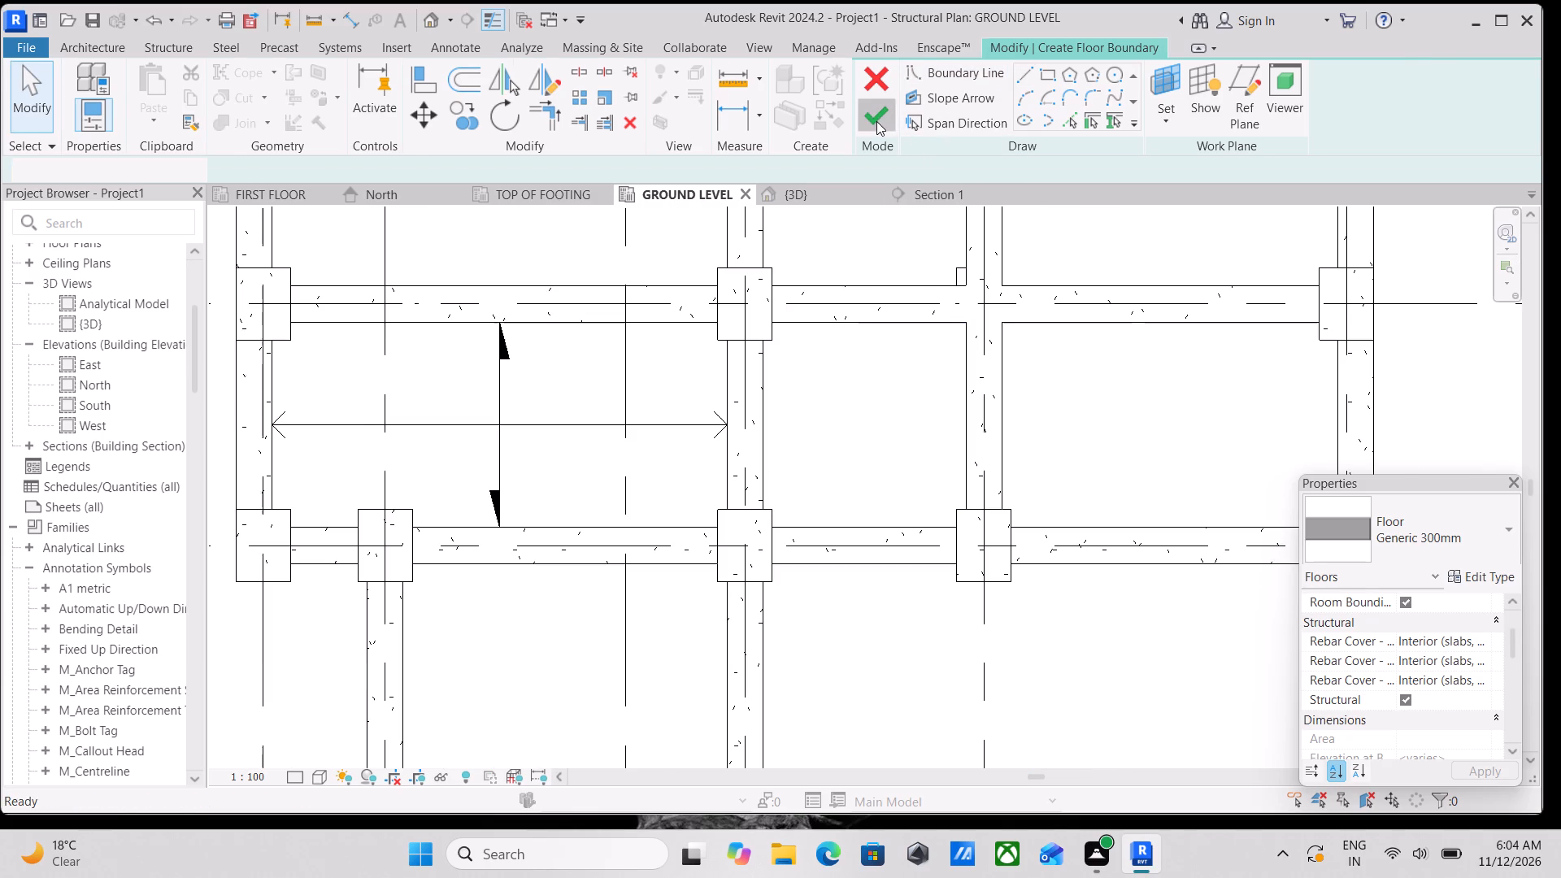
Copy the finished narrow-bay floor horizontally about 2500 mm into the adjacent bay to its right, between grids C and D.
{"action": "scroll", "coordinate": [923, 346], "scroll_direction": "down", "scroll_amount": 1}
{"action": "middle_click_drag", "start_coordinate": [914, 341], "coordinate": [884, 339]}
{"action": "scroll", "coordinate": [898, 351], "scroll_direction": "up", "scroll_amount": 2}
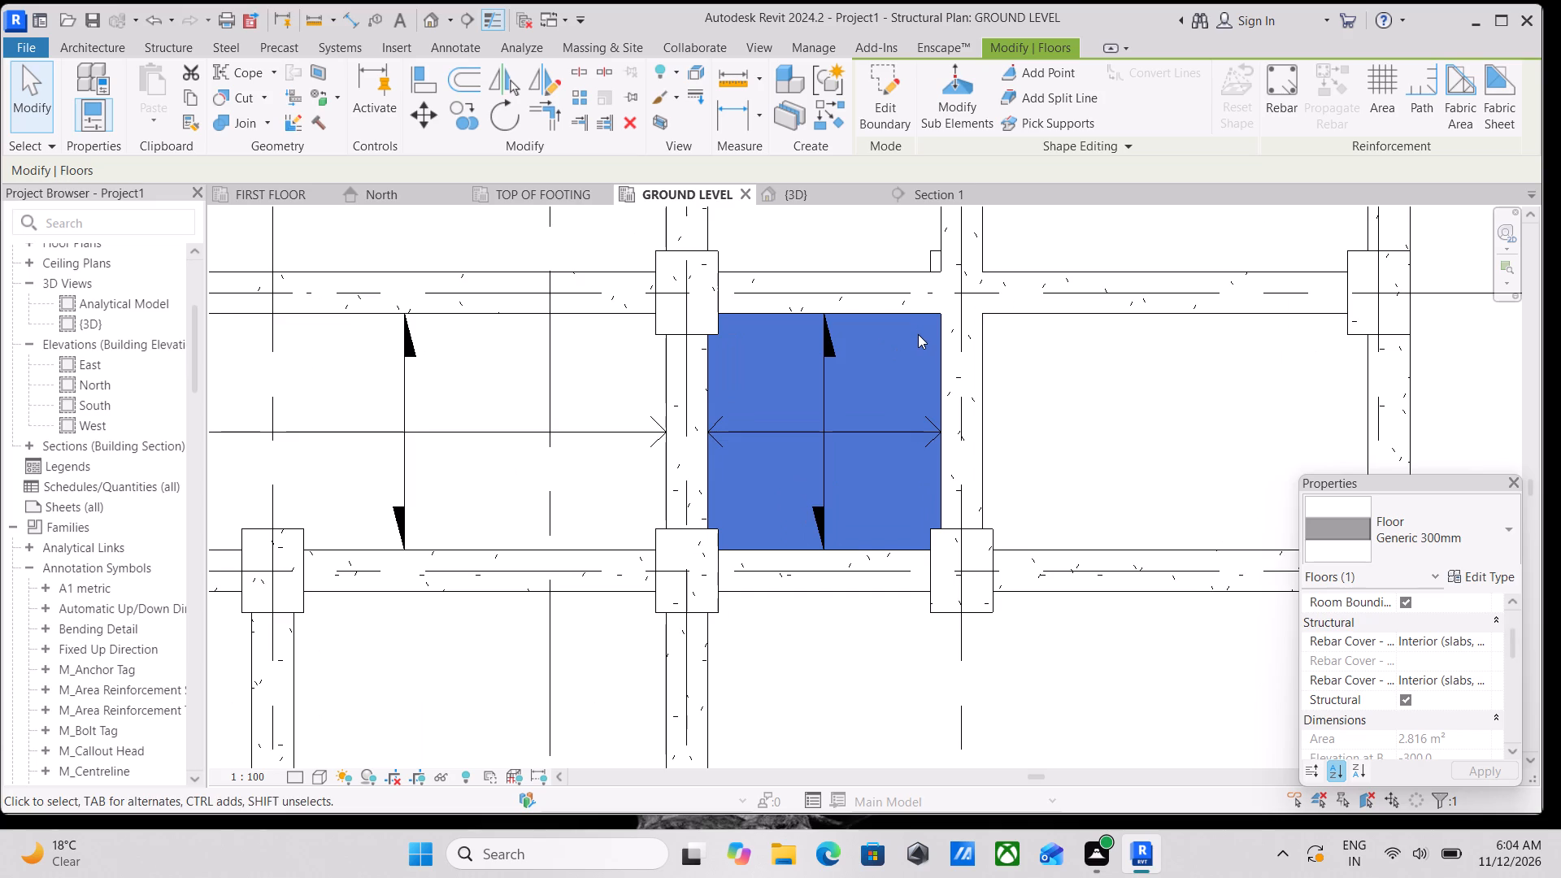
{"action": "middle_click_drag", "start_coordinate": [907, 335], "coordinate": [835, 339]}
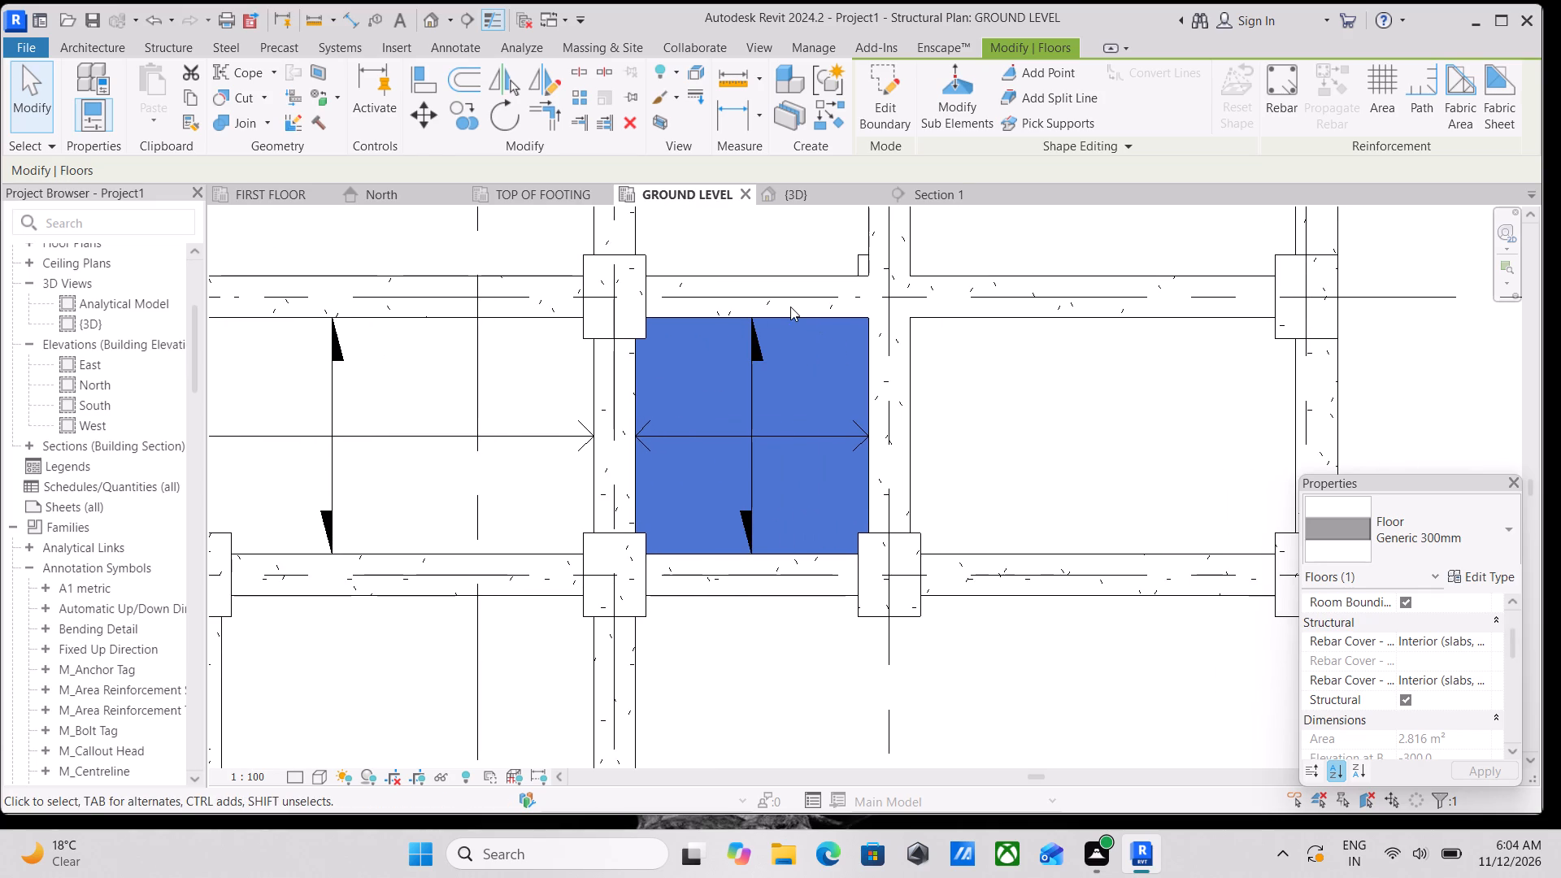
{"action": "key", "text": "c"}
{"action": "key", "text": "o"}
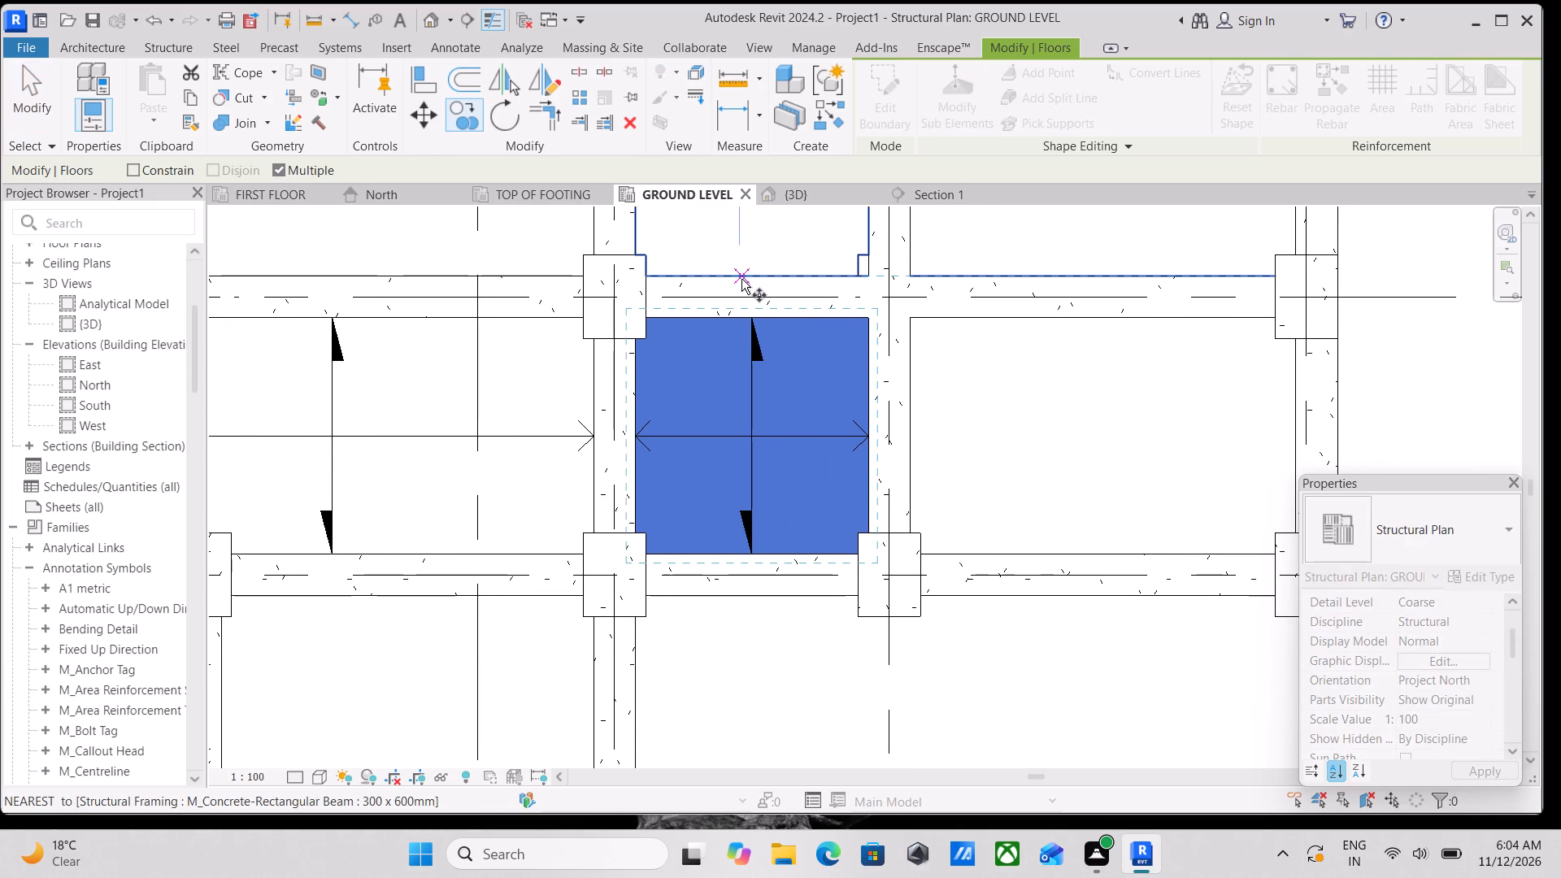
{"action": "scroll", "coordinate": [771, 339], "scroll_direction": "up", "scroll_amount": 2}
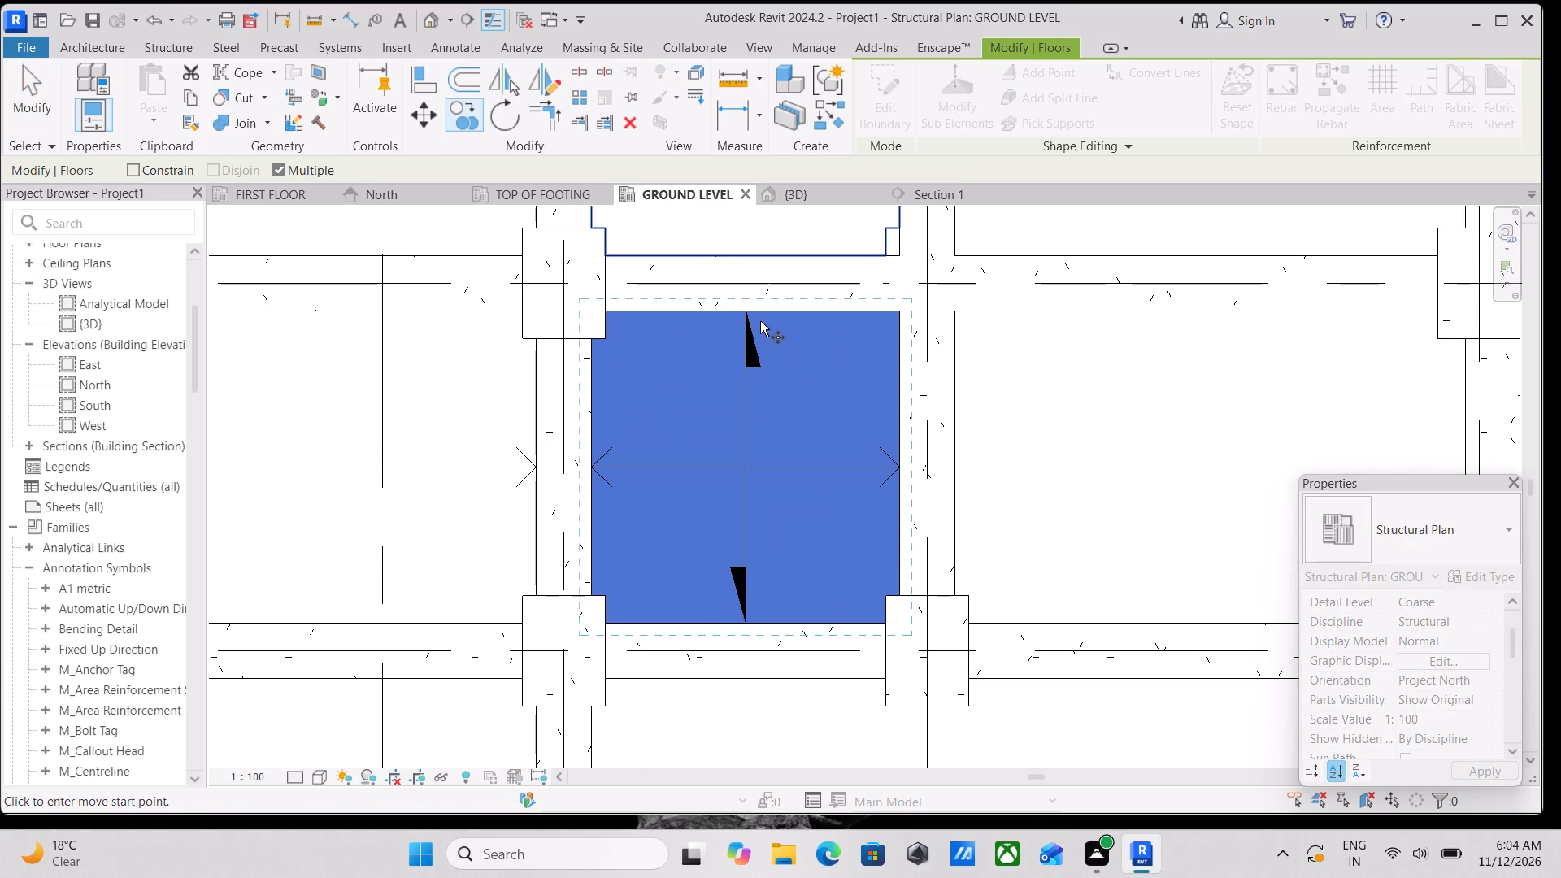
{"action": "scroll", "coordinate": [744, 311], "scroll_direction": "up", "scroll_amount": 5}
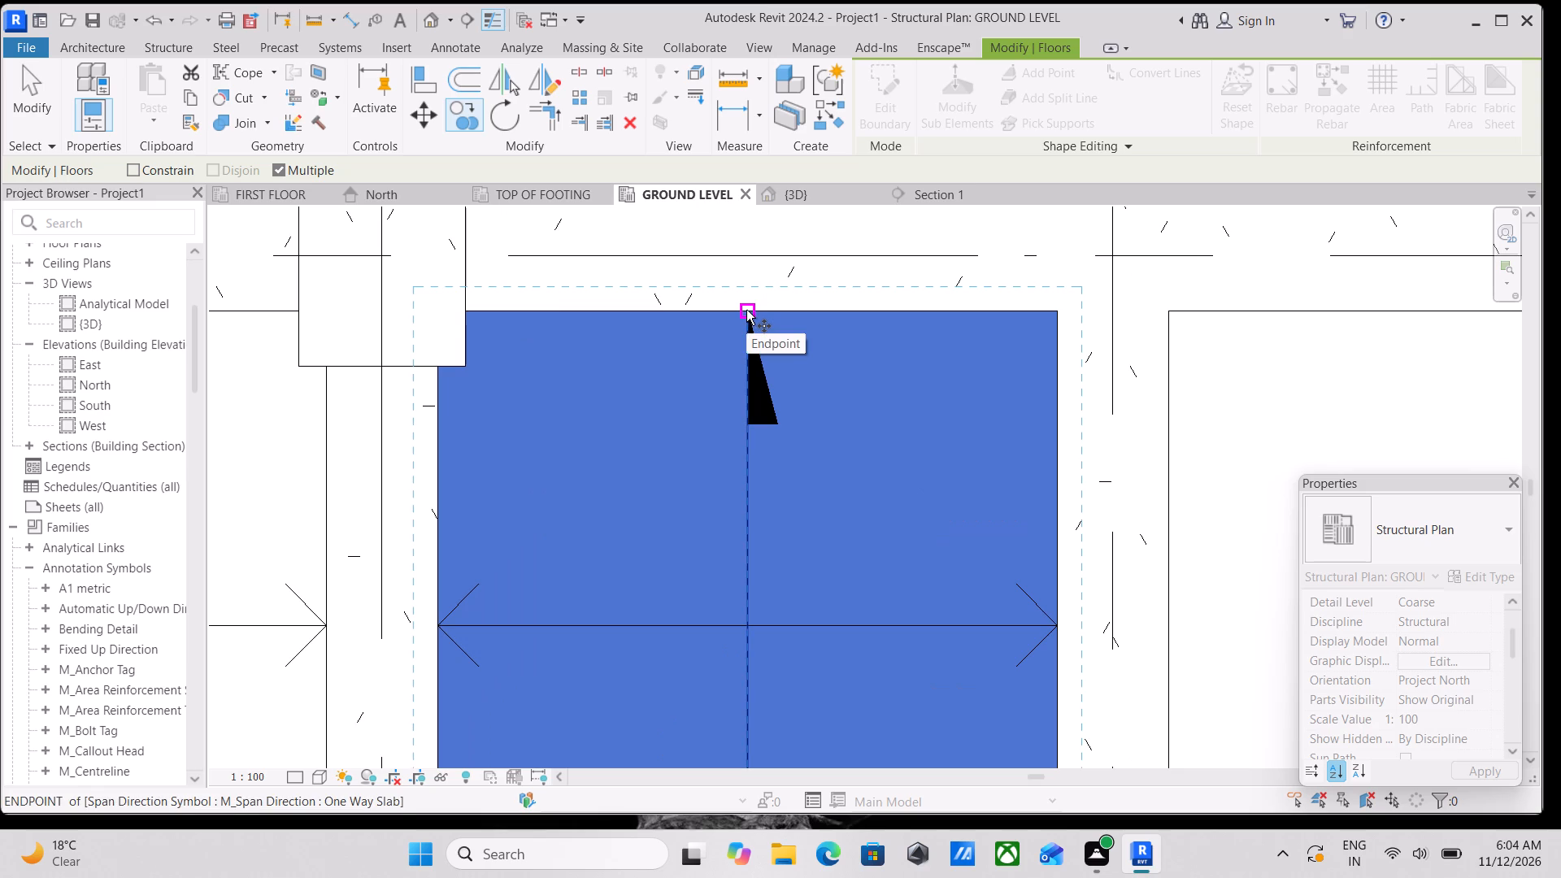
{"action": "scroll", "coordinate": [1024, 259], "scroll_direction": "down", "scroll_amount": 5}
{"action": "middle_click_drag", "start_coordinate": [1024, 259], "coordinate": [830, 315]}
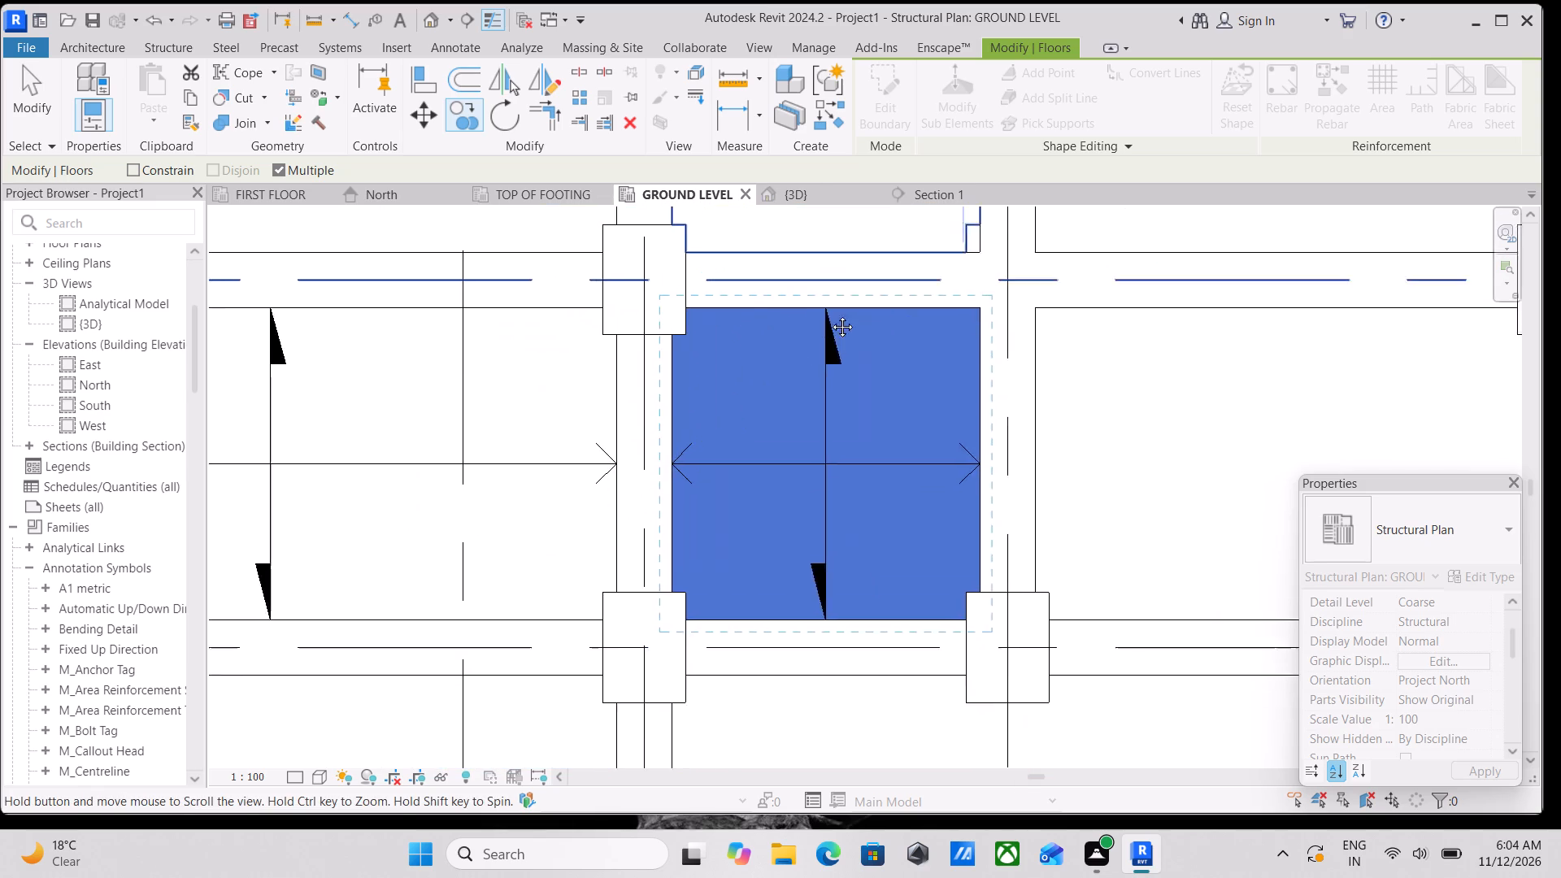
{"action": "middle_click_drag", "start_coordinate": [830, 315], "coordinate": [804, 317]}
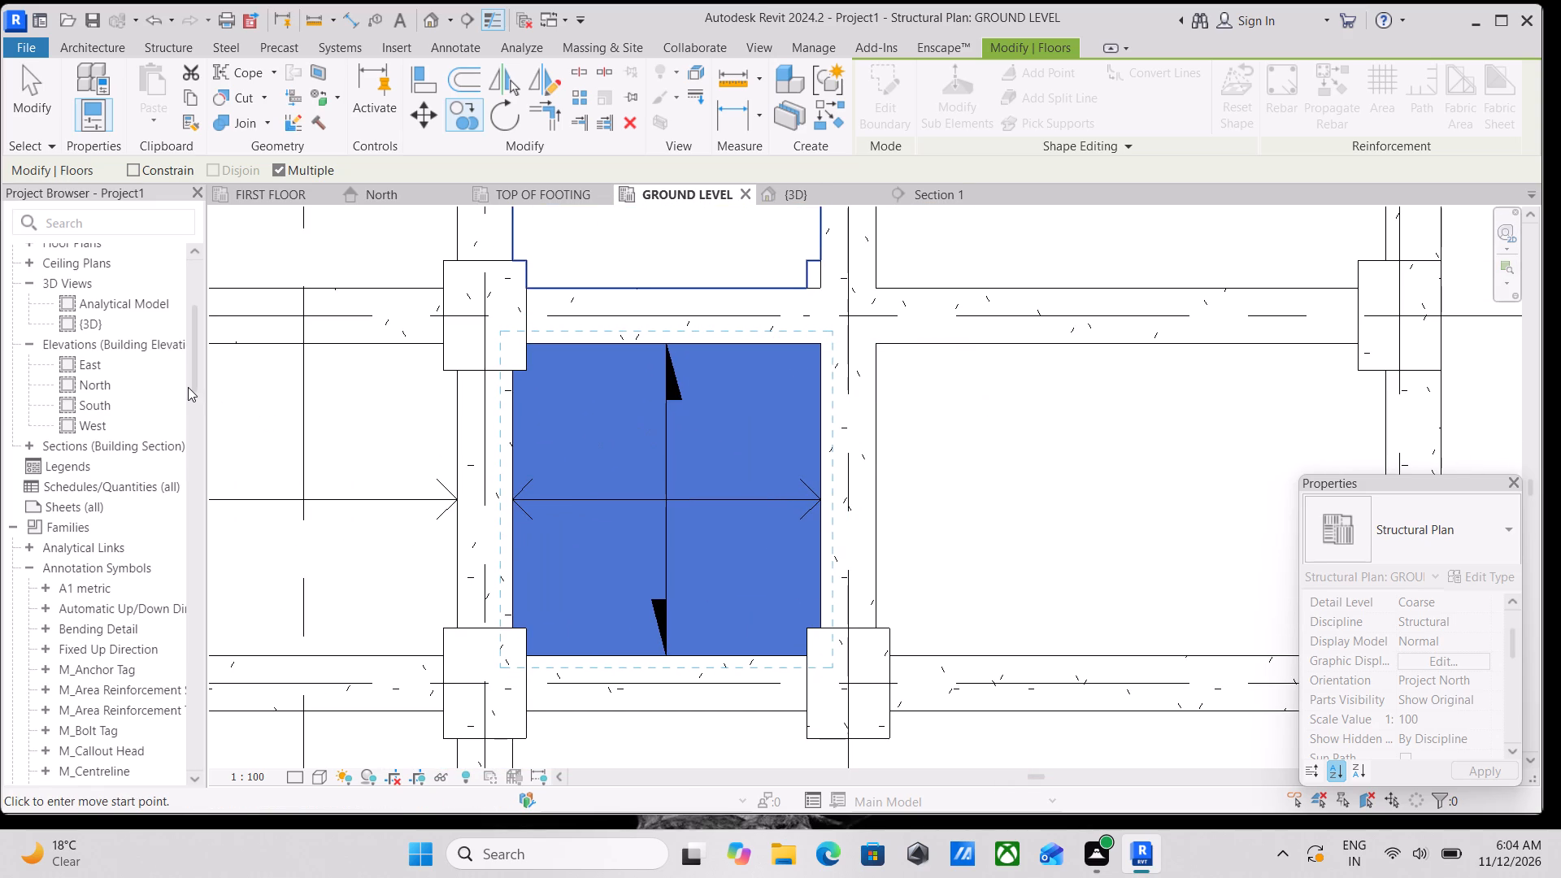
{"action": "scroll", "coordinate": [398, 575], "scroll_direction": "down", "scroll_amount": 6}
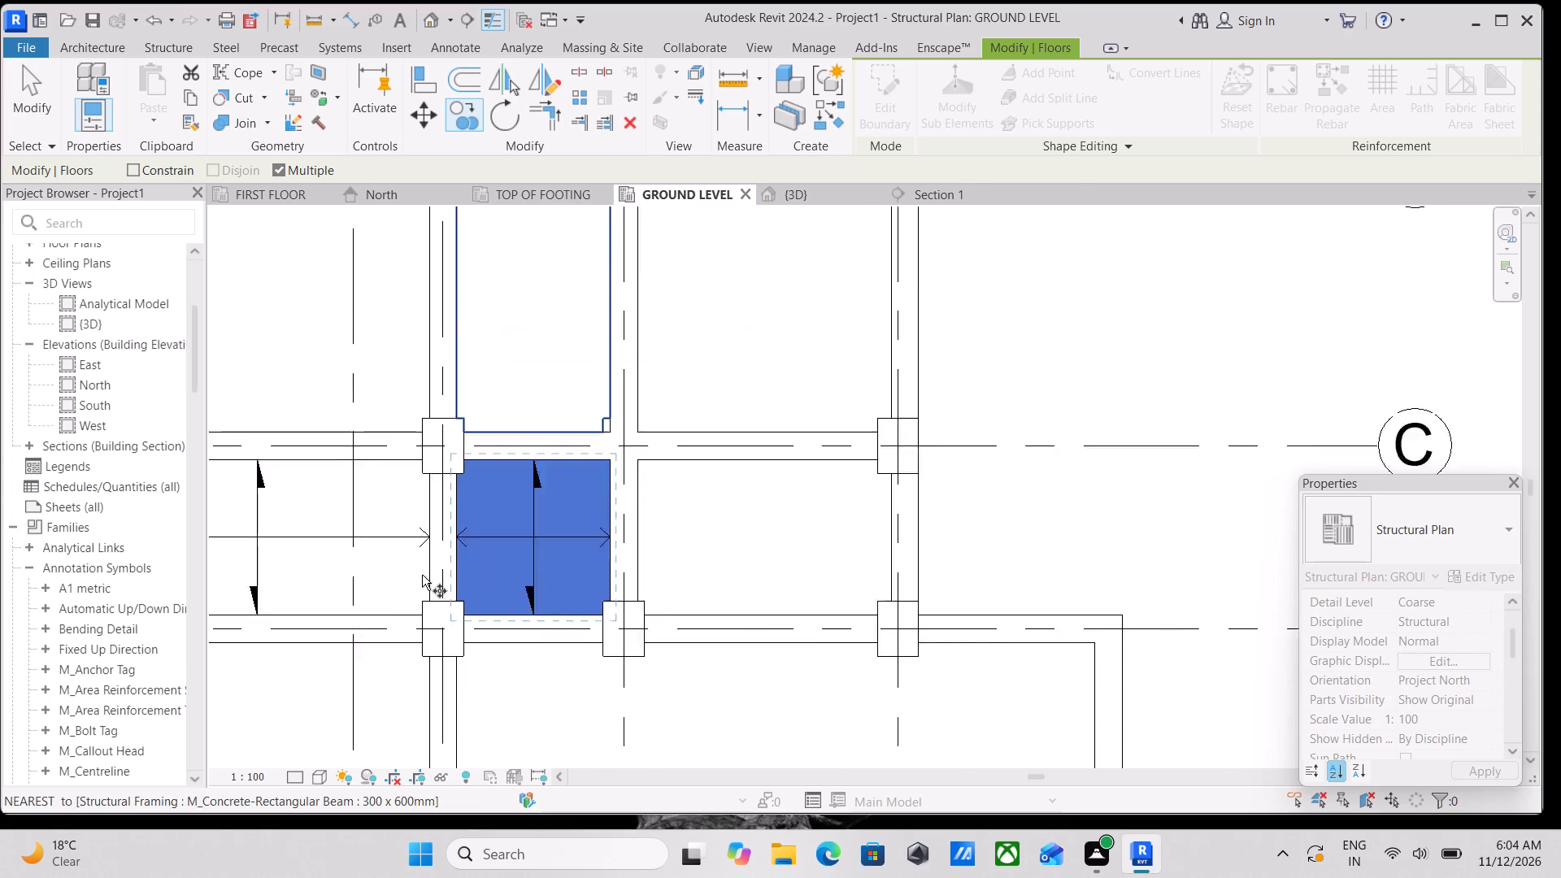
{"action": "middle_click_drag", "start_coordinate": [422, 575], "coordinate": [678, 571]}
{"action": "scroll", "coordinate": [678, 571], "scroll_direction": "up", "scroll_amount": 3}
{"action": "scroll", "coordinate": [694, 548], "scroll_direction": "down", "scroll_amount": 1}
{"action": "middle_click_drag", "start_coordinate": [694, 548], "coordinate": [673, 550]}
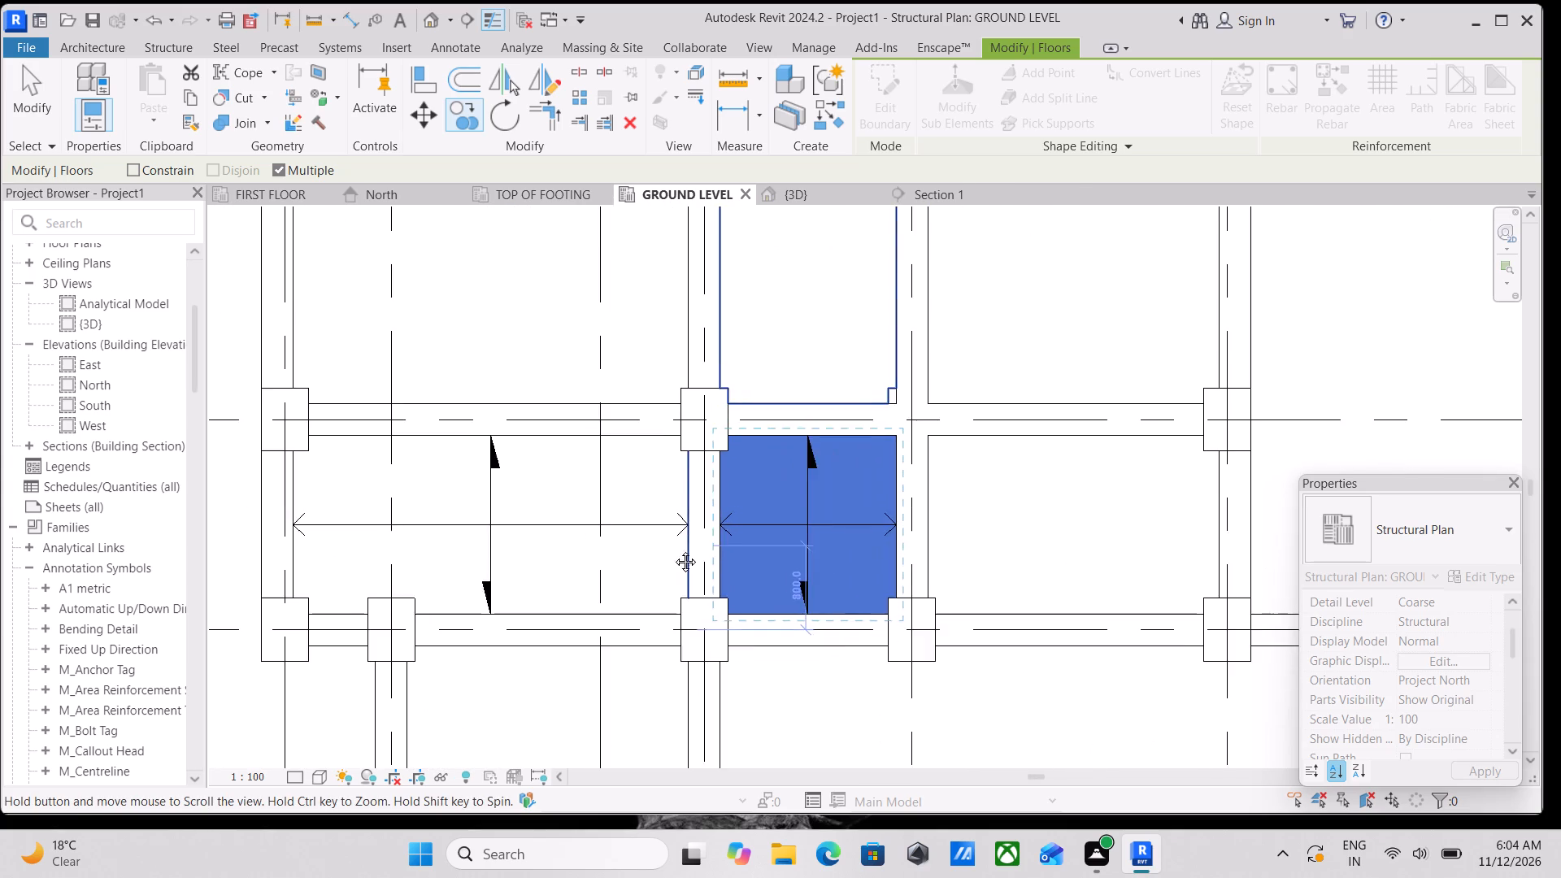
{"action": "middle_click_drag", "start_coordinate": [673, 550], "coordinate": [588, 562]}
{"action": "scroll", "coordinate": [617, 541], "scroll_direction": "up", "scroll_amount": 1}
{"action": "scroll", "coordinate": [781, 467], "scroll_direction": "up", "scroll_amount": 4}
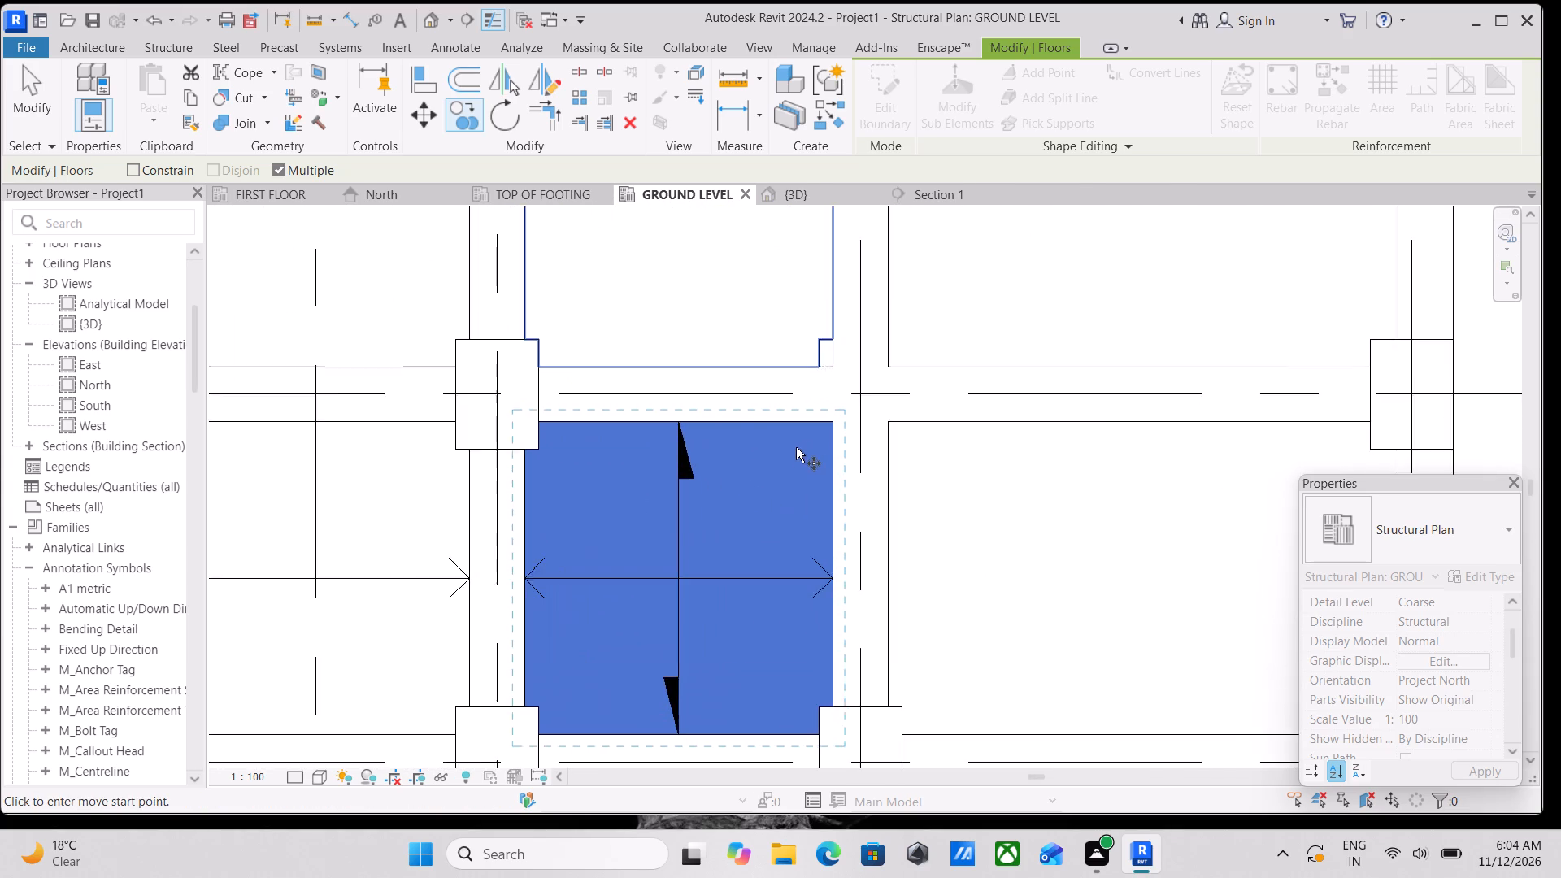
{"action": "scroll", "coordinate": [796, 447], "scroll_direction": "up", "scroll_amount": 1}
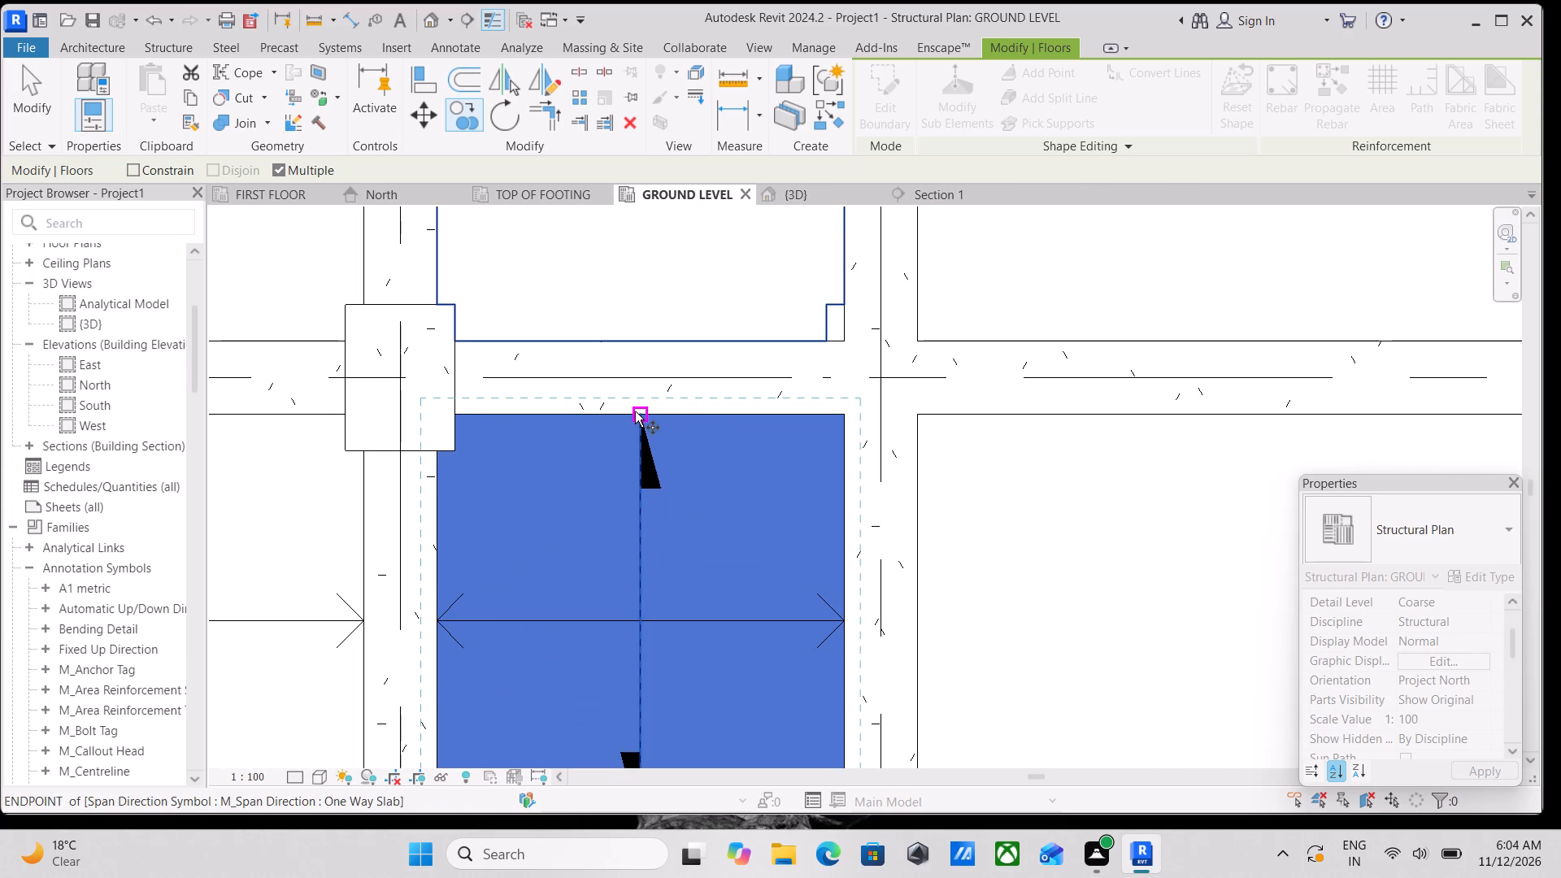
{"action": "left_click", "coordinate": [635, 411]}
{"action": "scroll", "coordinate": [690, 393], "scroll_direction": "down", "scroll_amount": 1}
{"action": "middle_click_drag", "start_coordinate": [690, 393], "coordinate": [404, 456]}
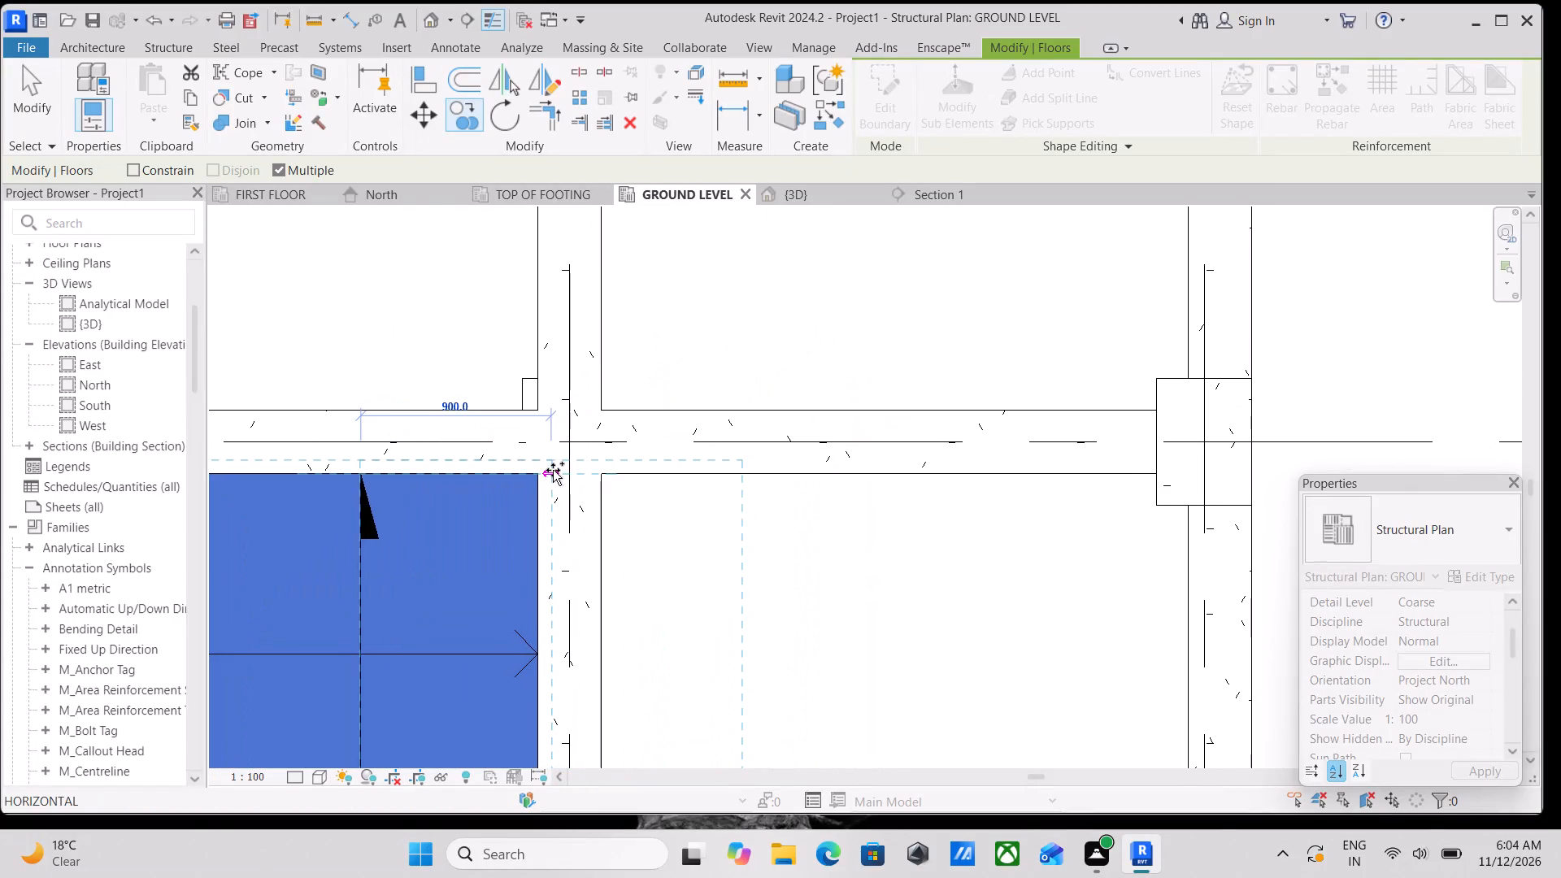
{"action": "scroll", "coordinate": [716, 493], "scroll_direction": "down", "scroll_amount": 1}
{"action": "scroll", "coordinate": [709, 489], "scroll_direction": "up", "scroll_amount": 1}
{"action": "middle_click_drag", "start_coordinate": [709, 489], "coordinate": [491, 485]}
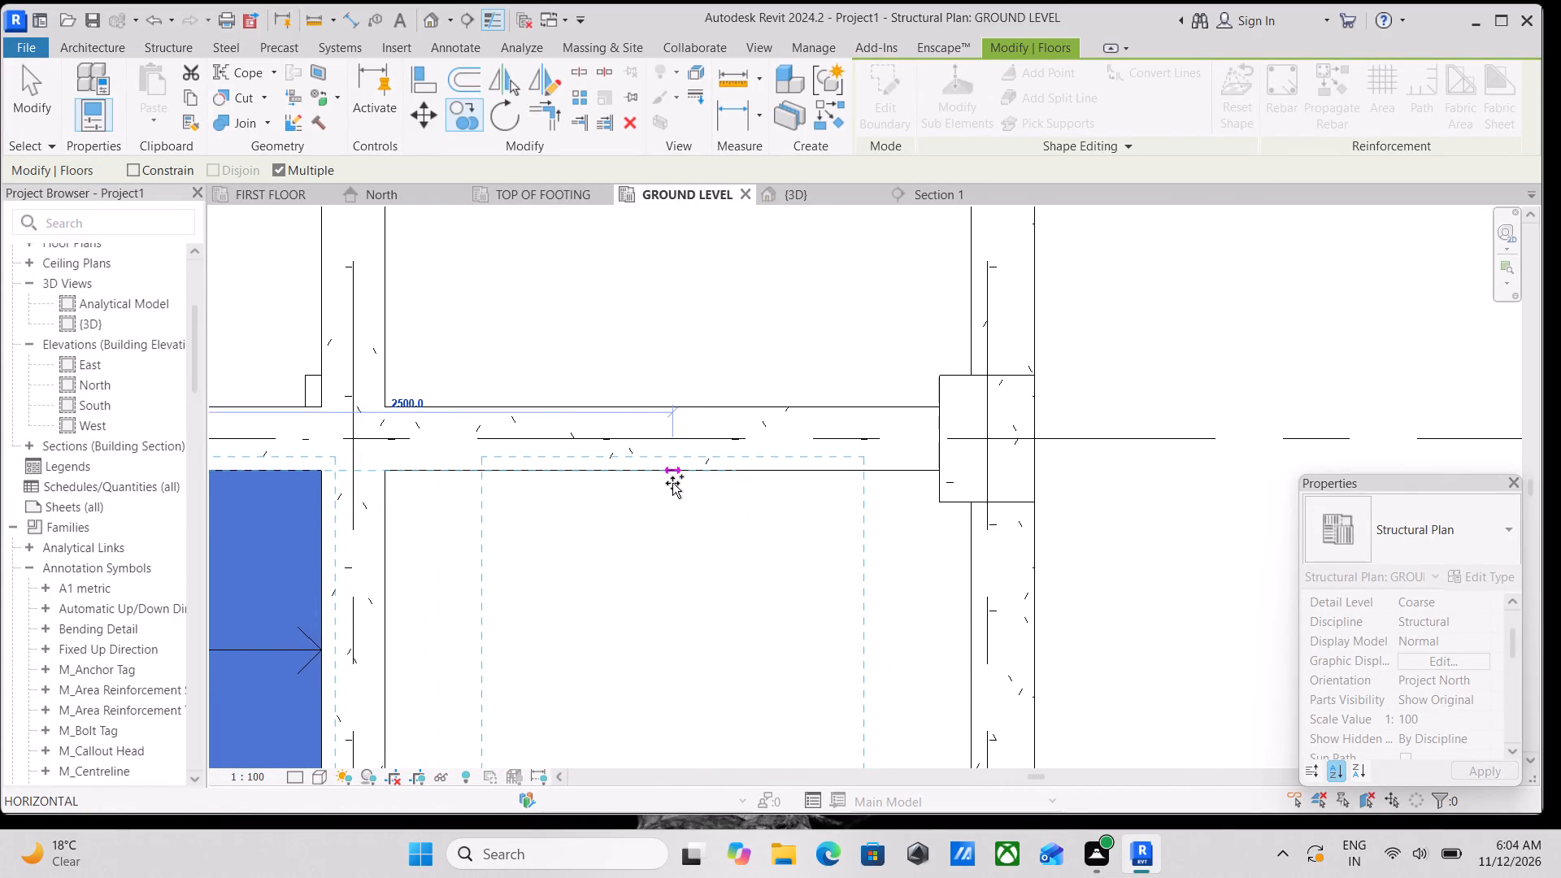
{"action": "left_click", "coordinate": [680, 467]}
{"action": "scroll", "coordinate": [679, 467], "scroll_direction": "down", "scroll_amount": 1}
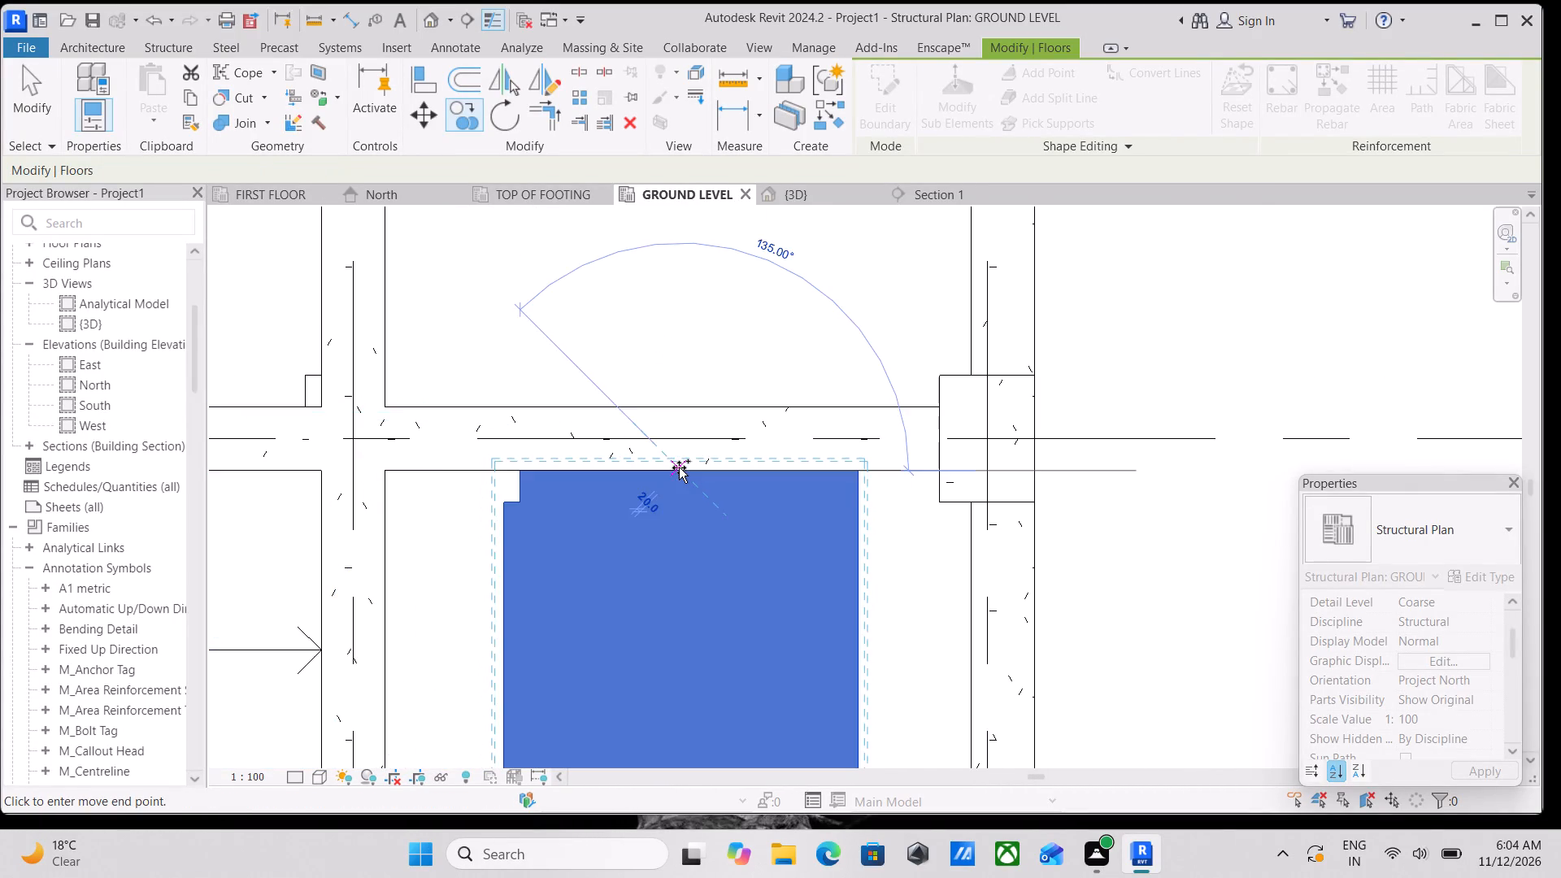
{"action": "scroll", "coordinate": [679, 467], "scroll_direction": "down", "scroll_amount": 1}
{"action": "middle_click_drag", "start_coordinate": [674, 467], "coordinate": [660, 440]}
{"action": "key", "text": "Escape"}
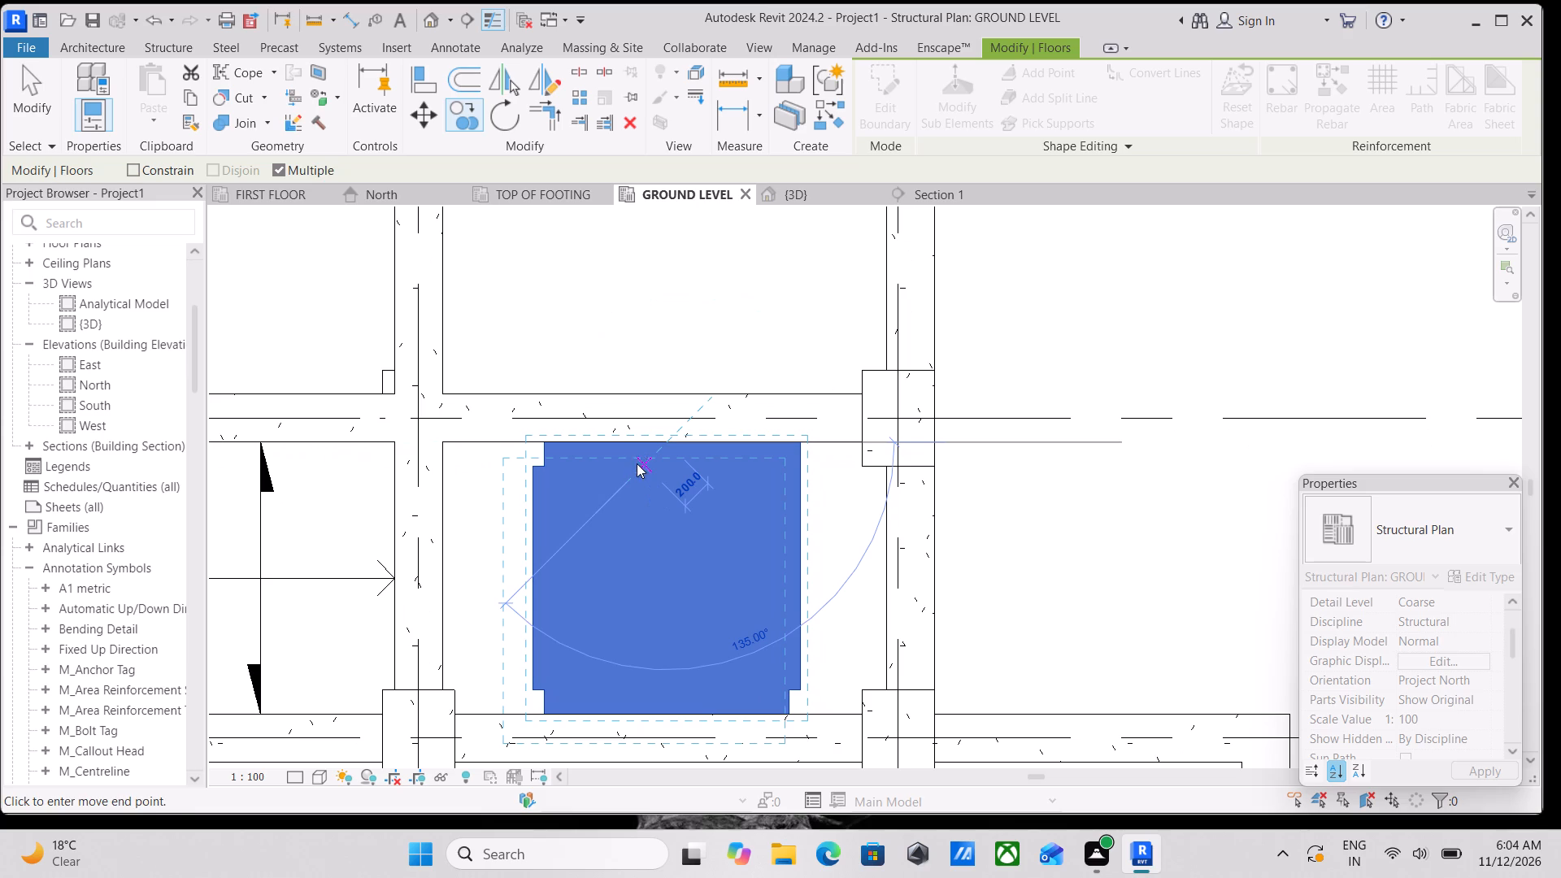
{"action": "key", "text": "Escape"}
Open the copied floor's boundary for editing.
{"action": "scroll", "coordinate": [624, 494], "scroll_direction": "down", "scroll_amount": 3}
{"action": "middle_click_drag", "start_coordinate": [624, 494], "coordinate": [594, 447]}
{"action": "scroll", "coordinate": [592, 445], "scroll_direction": "up", "scroll_amount": 1}
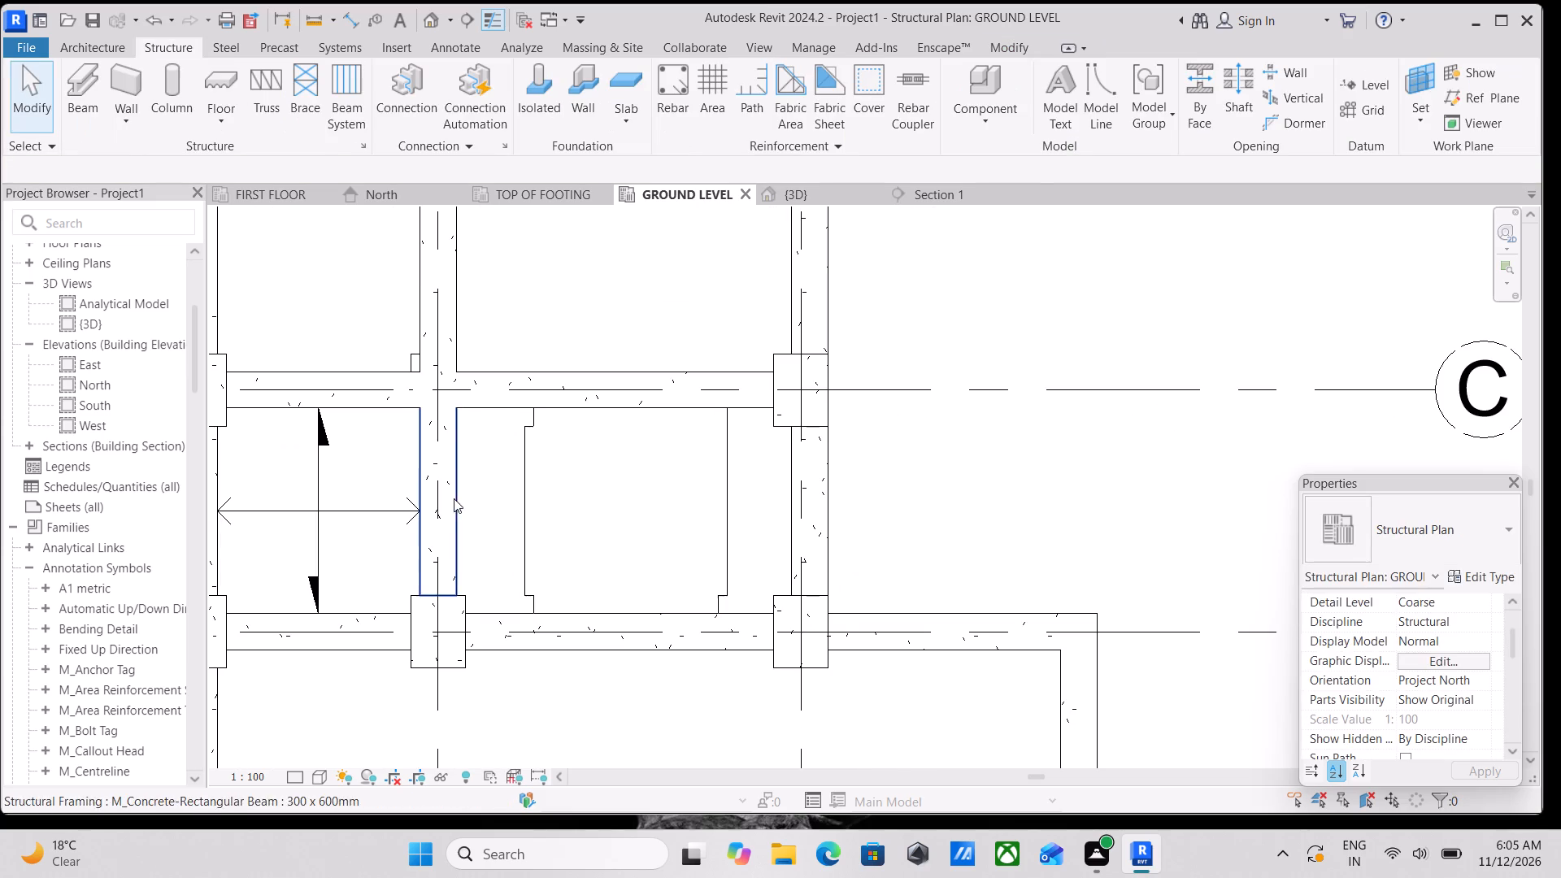
{"action": "left_click", "coordinate": [528, 473]}
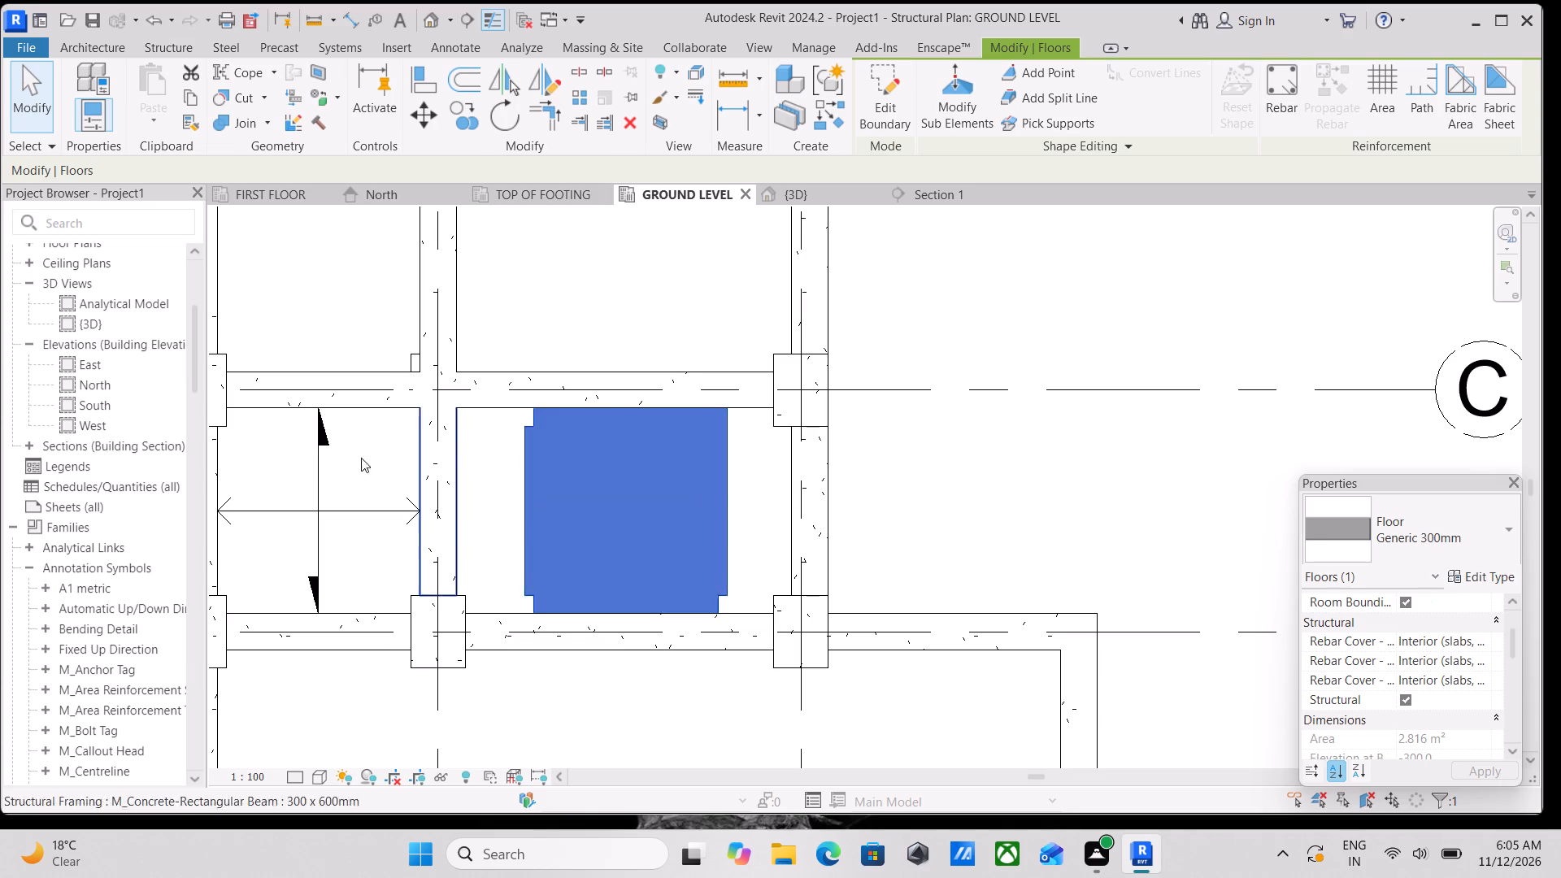
{"action": "scroll", "coordinate": [394, 462], "scroll_direction": "up", "scroll_amount": 1}
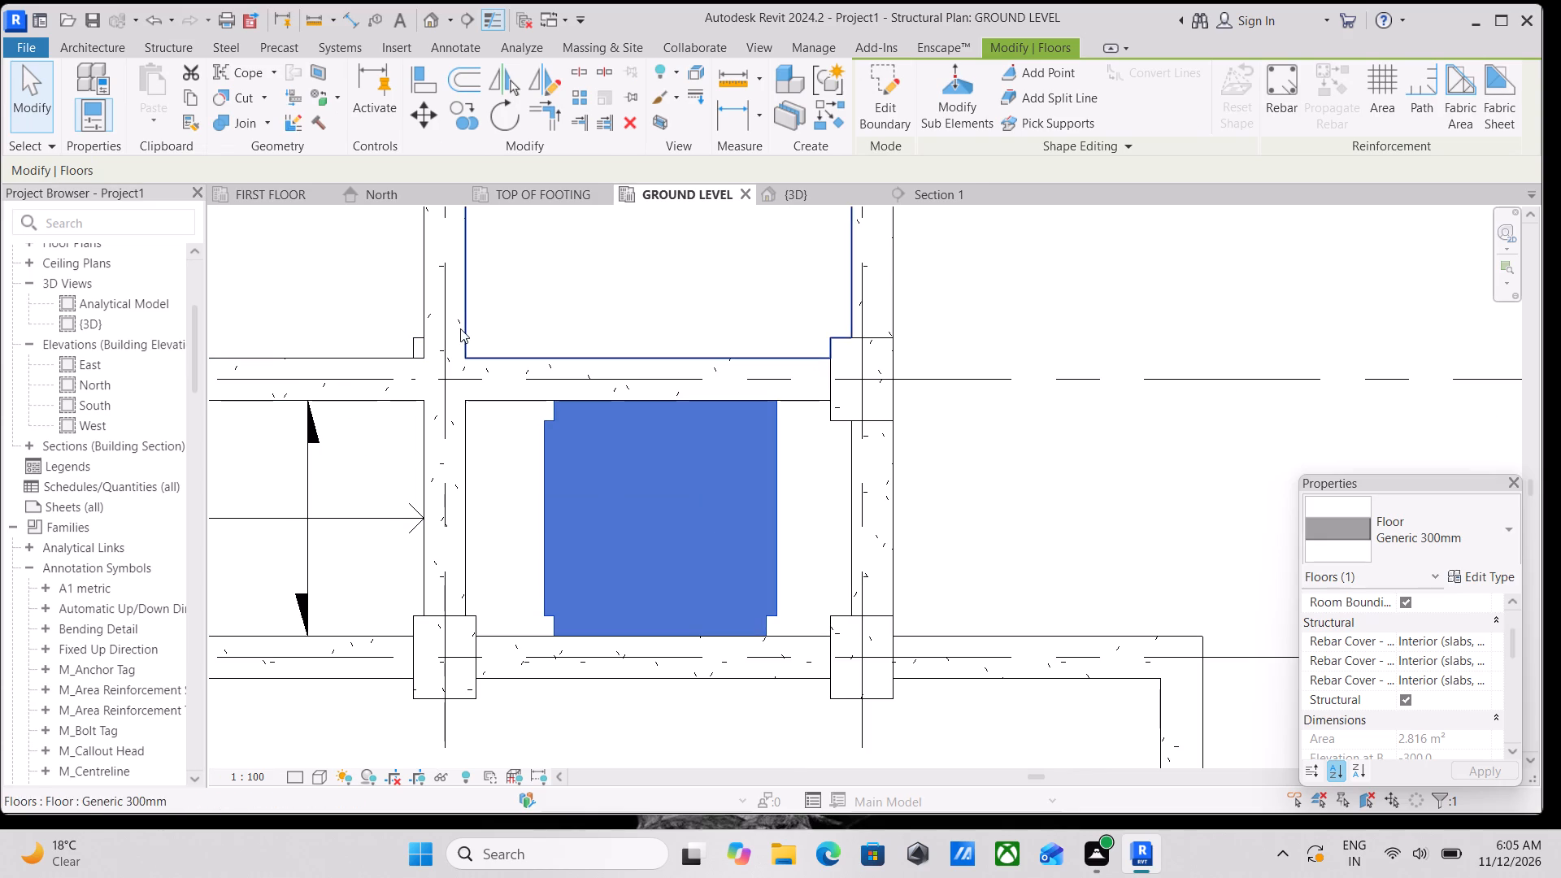
{"action": "left_click", "coordinate": [894, 121]}
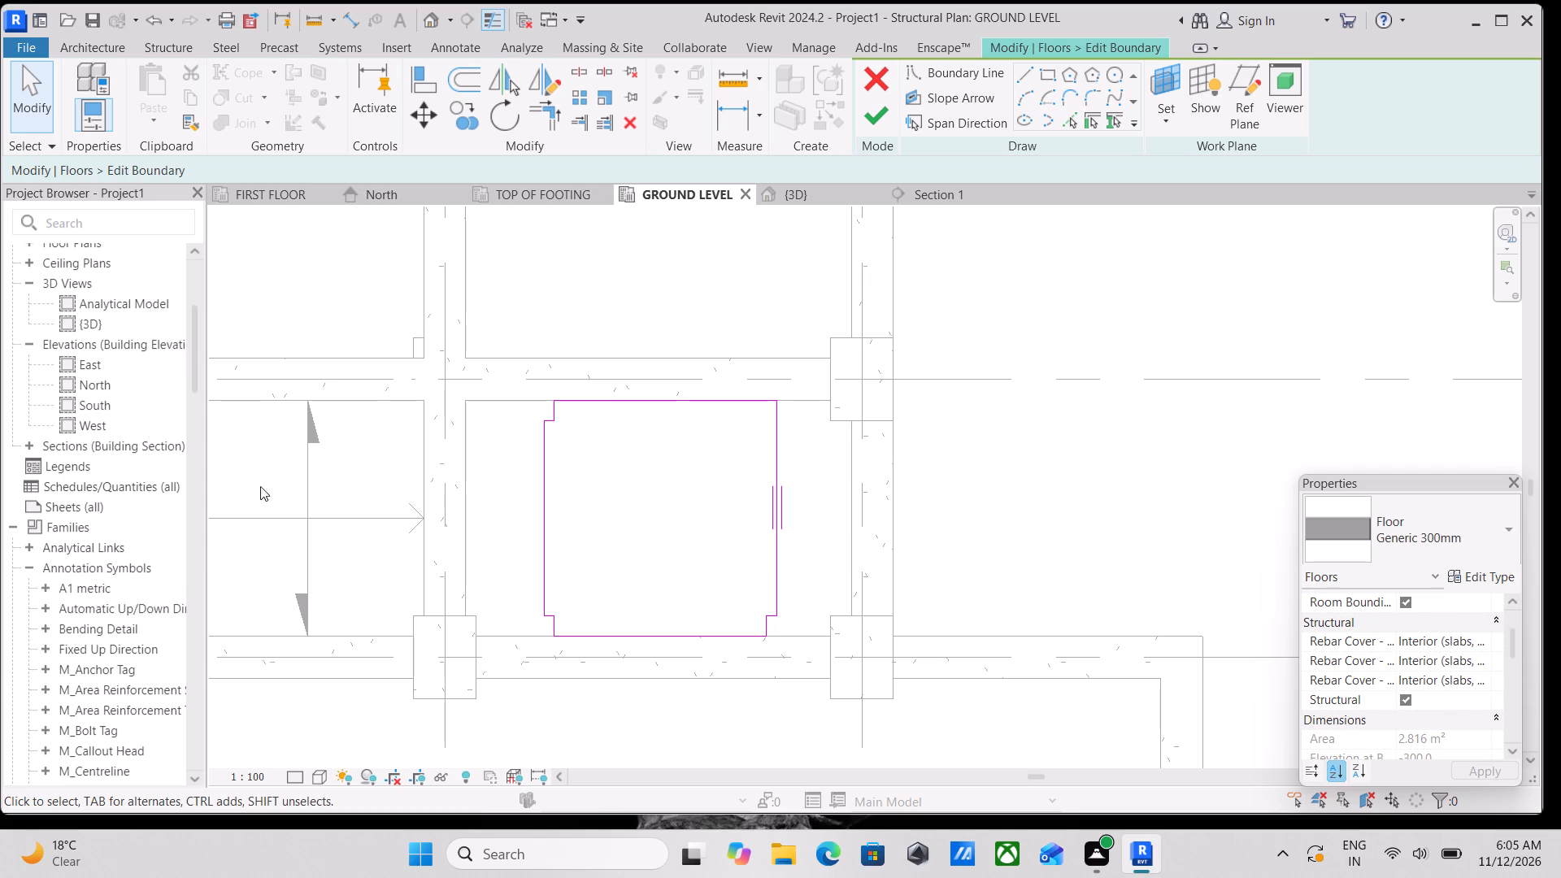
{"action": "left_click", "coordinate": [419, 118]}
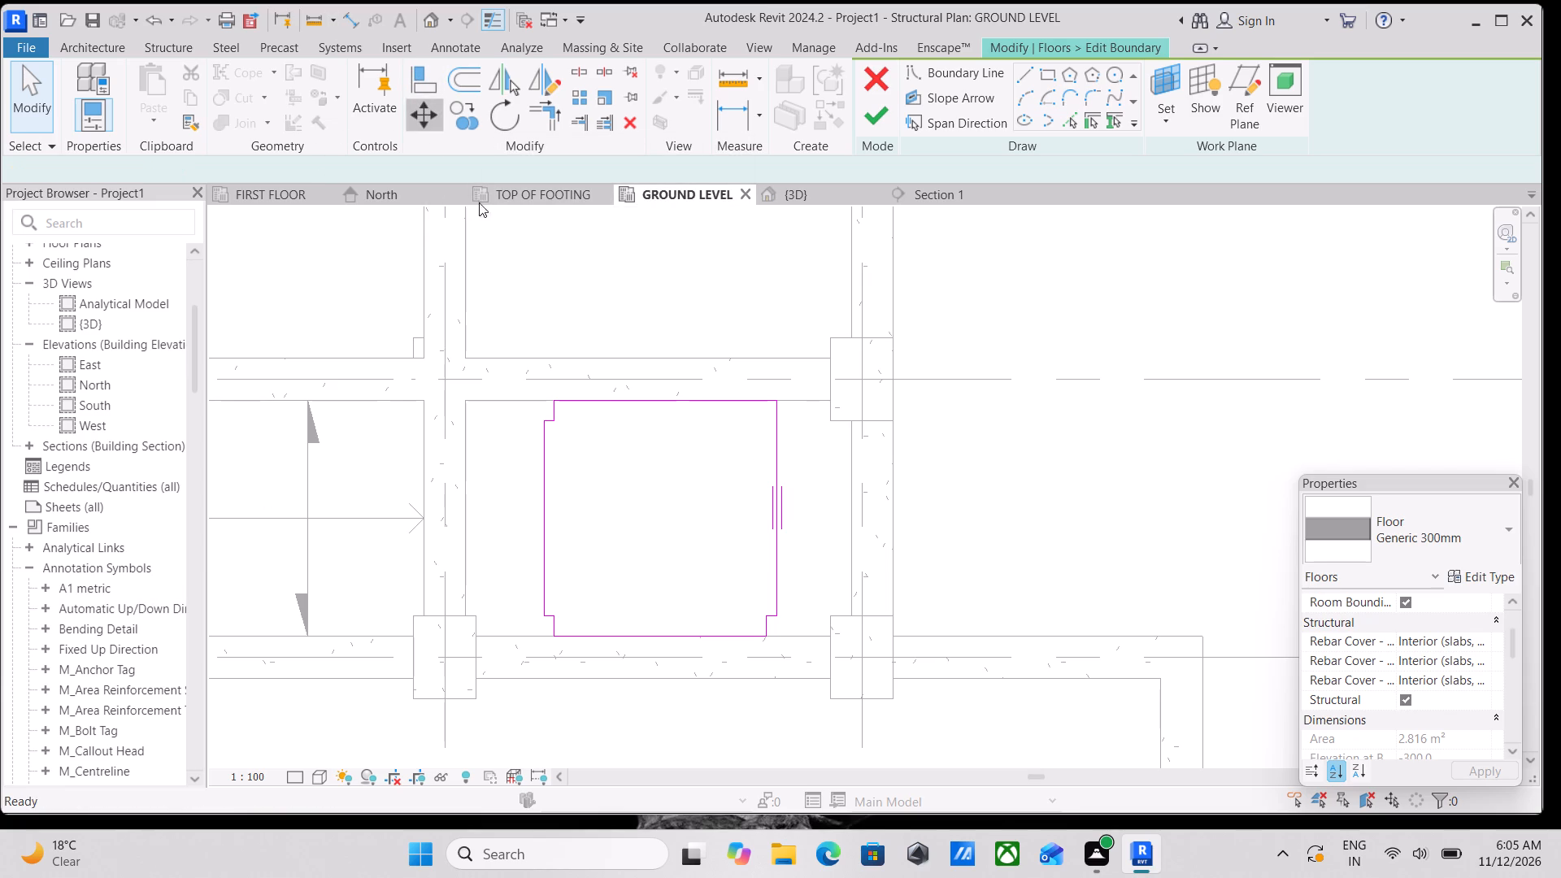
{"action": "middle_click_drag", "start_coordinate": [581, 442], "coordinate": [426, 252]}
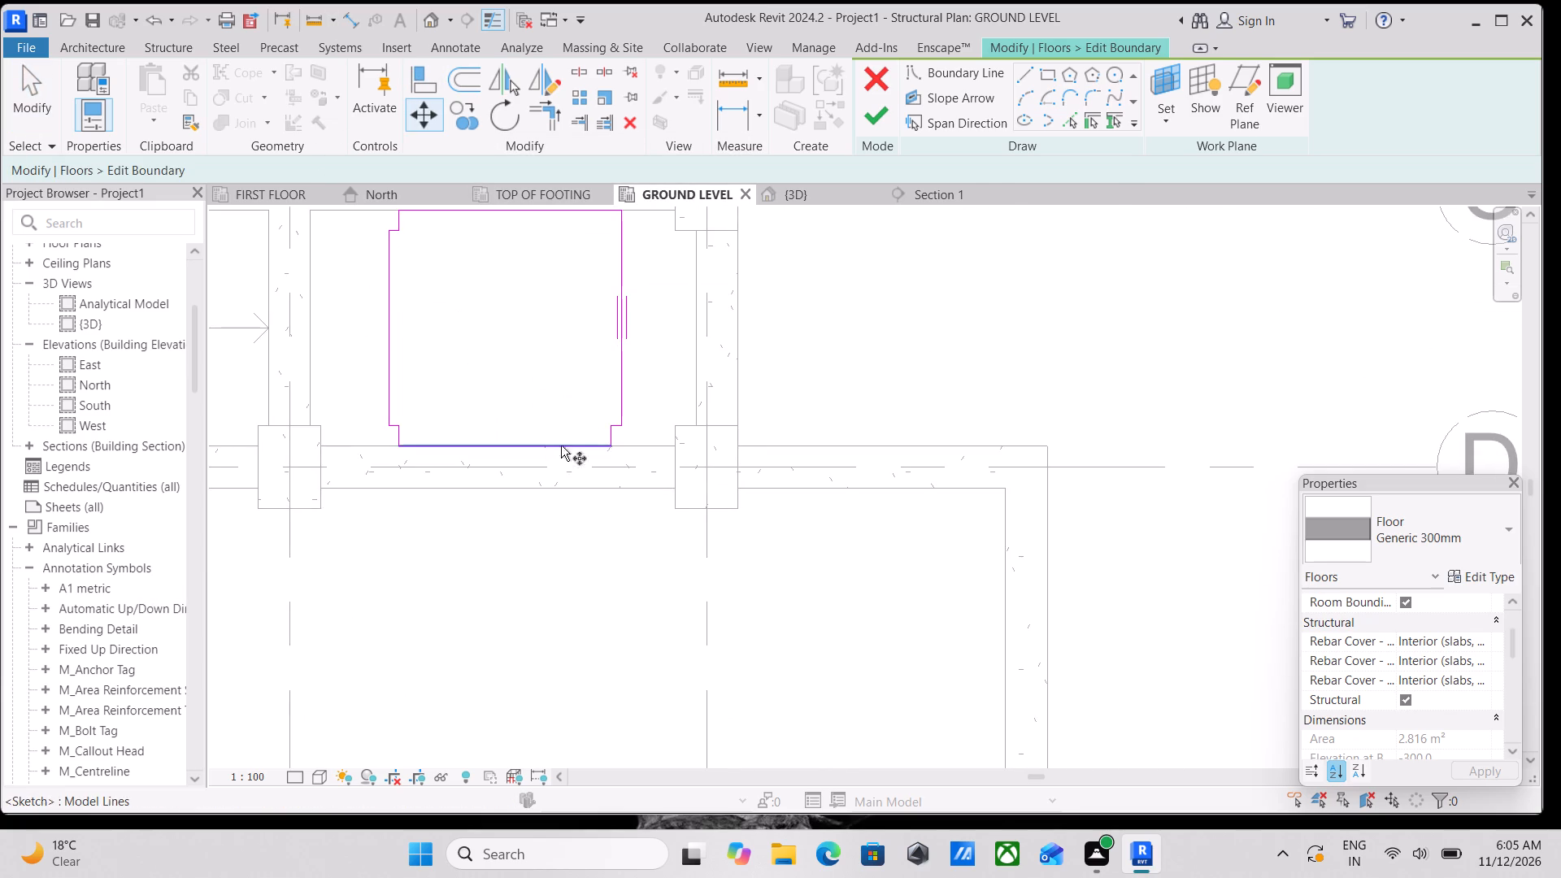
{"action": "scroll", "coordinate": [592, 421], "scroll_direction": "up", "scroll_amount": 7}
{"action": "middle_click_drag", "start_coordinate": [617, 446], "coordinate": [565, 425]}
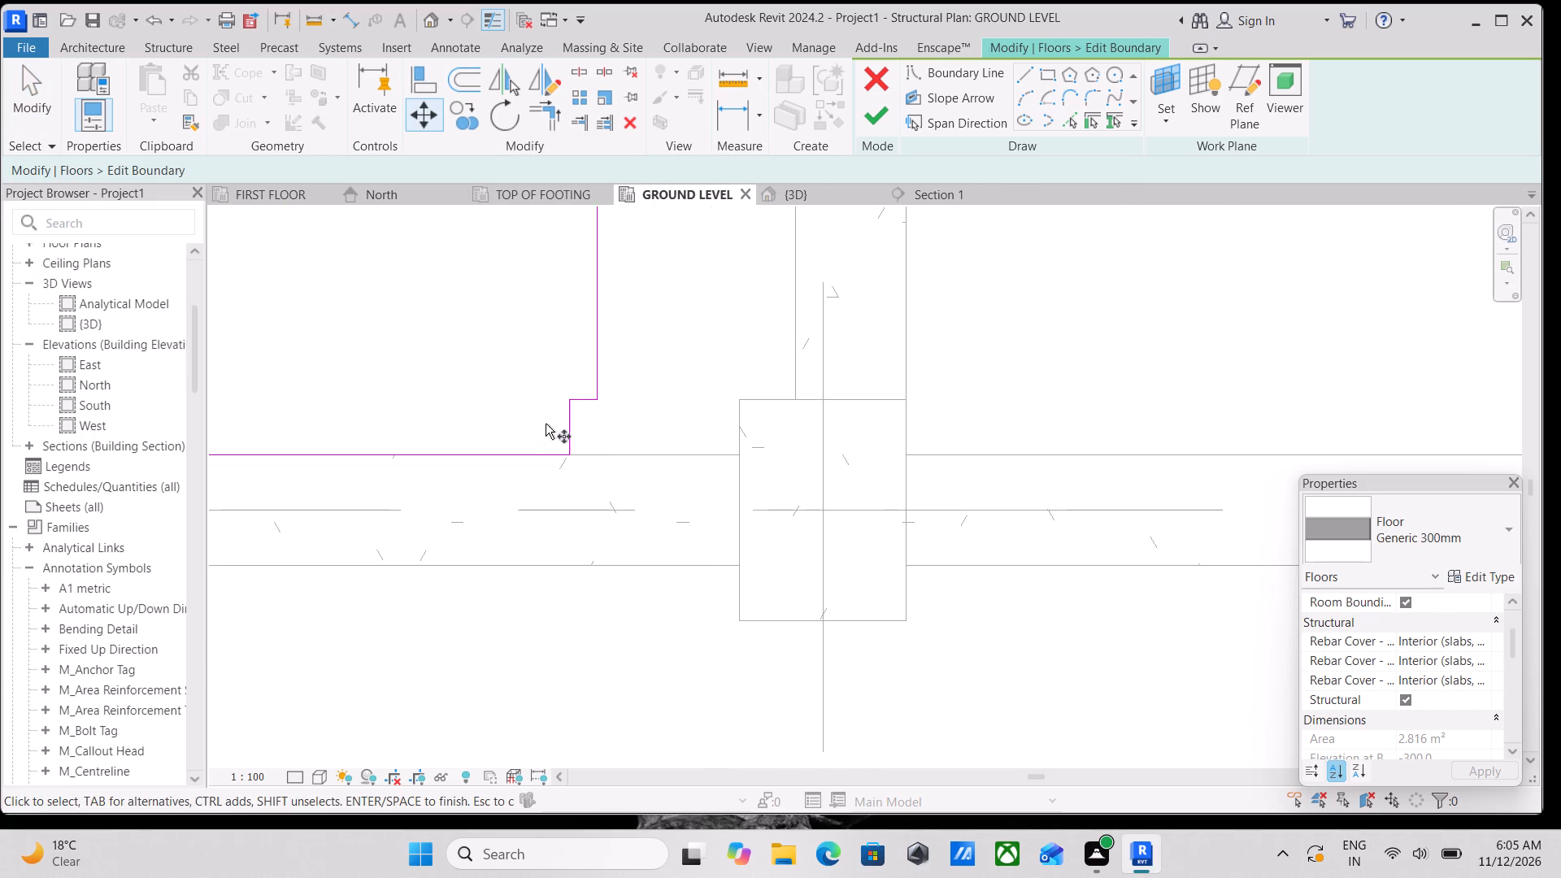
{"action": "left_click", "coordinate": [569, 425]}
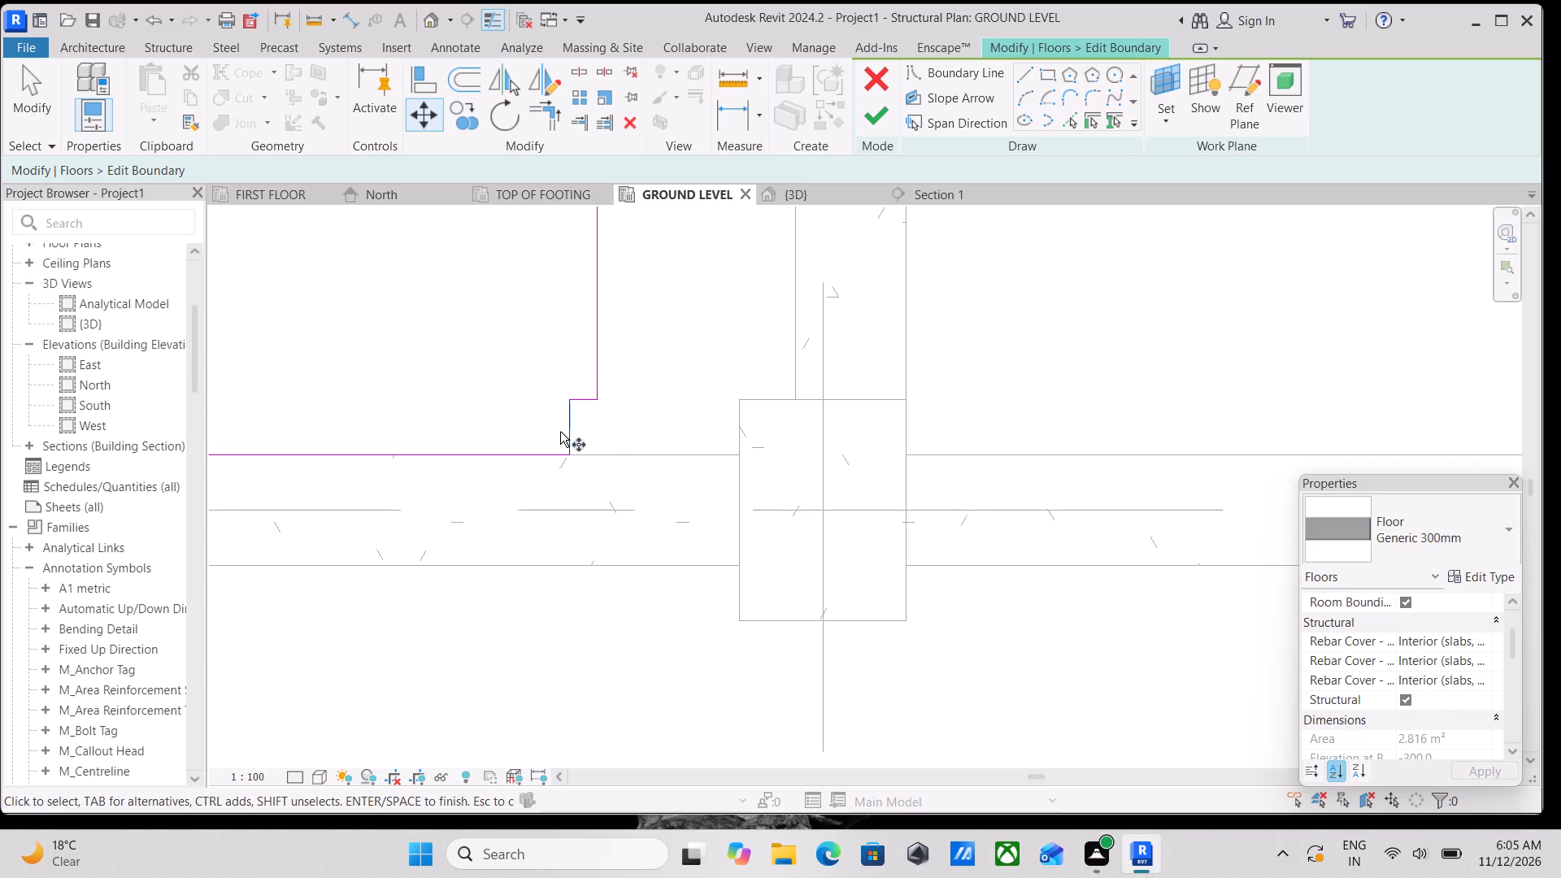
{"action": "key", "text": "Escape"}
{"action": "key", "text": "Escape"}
Move the lower-right notch's 150 mm vertical line to the left face of the grid D column.
{"action": "scroll", "coordinate": [559, 467], "scroll_direction": "up", "scroll_amount": 2}
{"action": "left_click", "coordinate": [569, 425]}
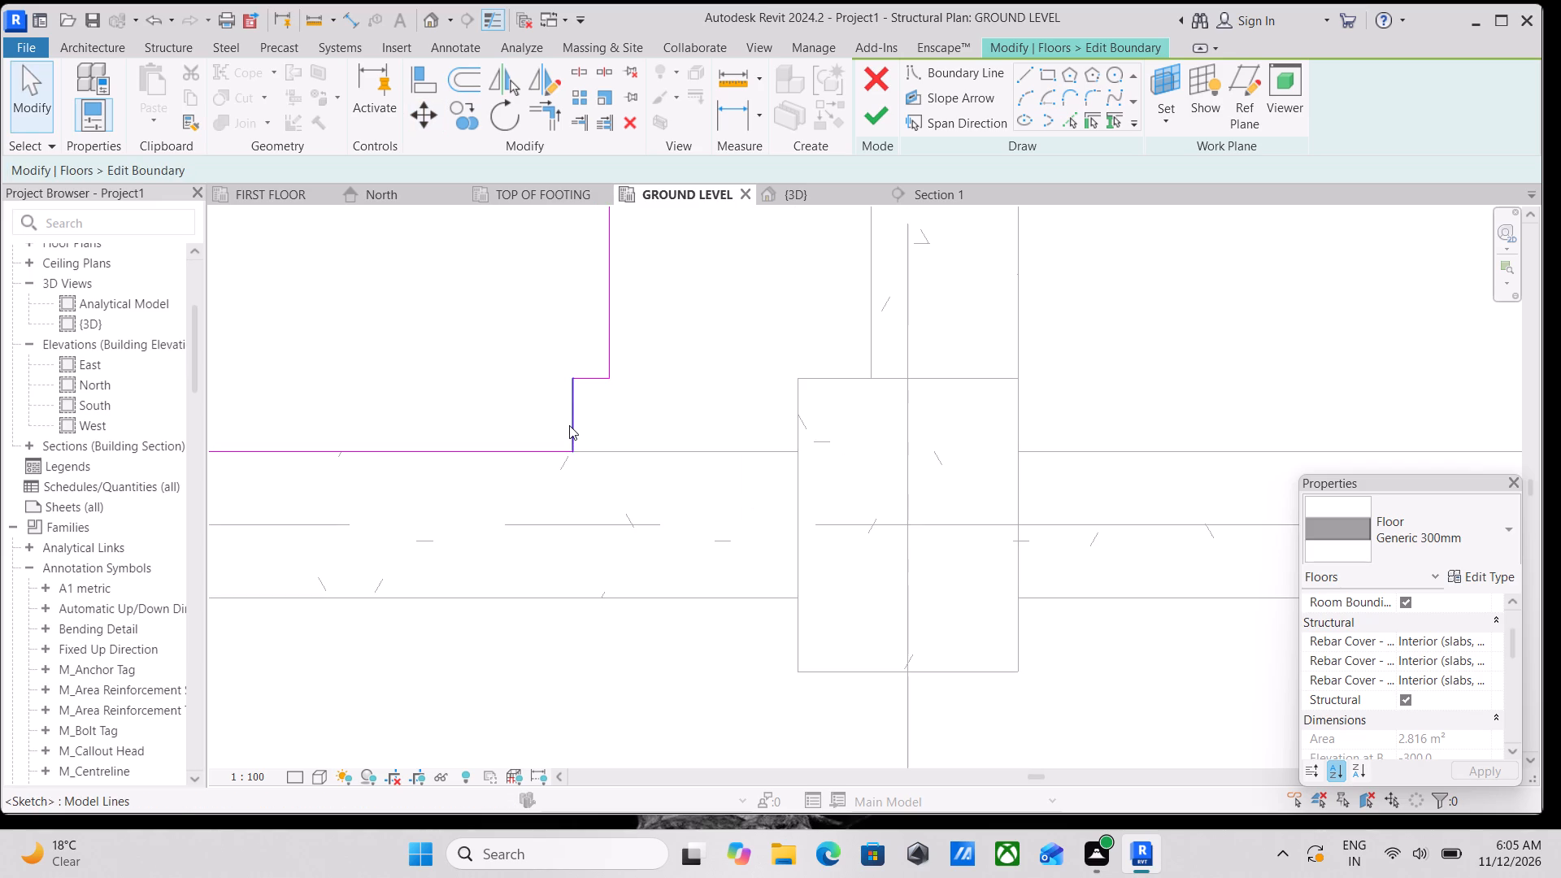
{"action": "left_click", "coordinate": [413, 120]}
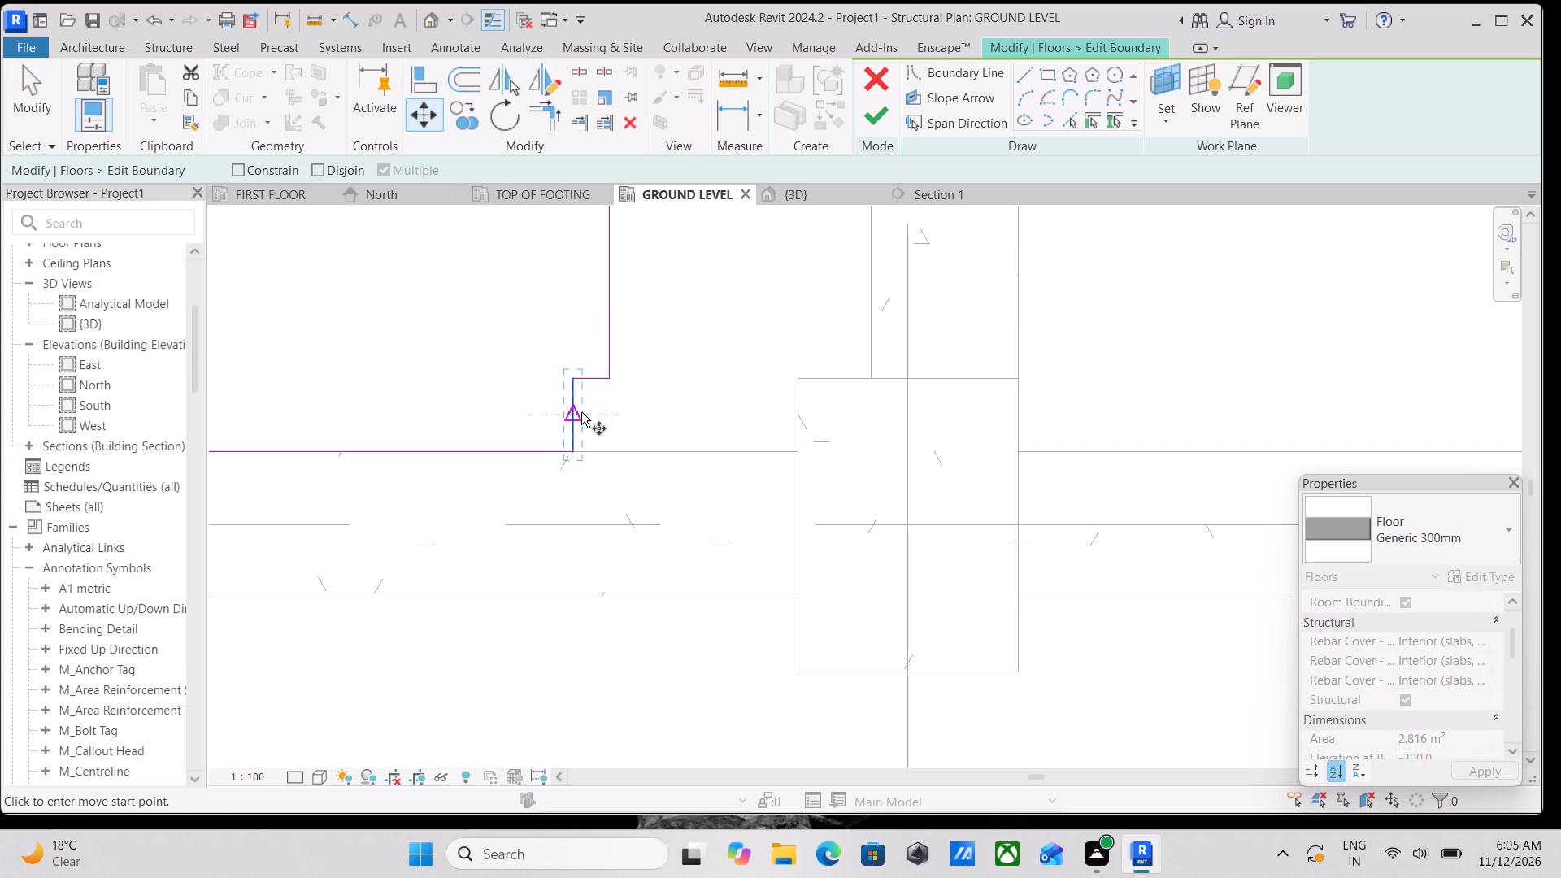
{"action": "left_click", "coordinate": [581, 412]}
{"action": "middle_click_drag", "start_coordinate": [633, 415], "coordinate": [580, 412]}
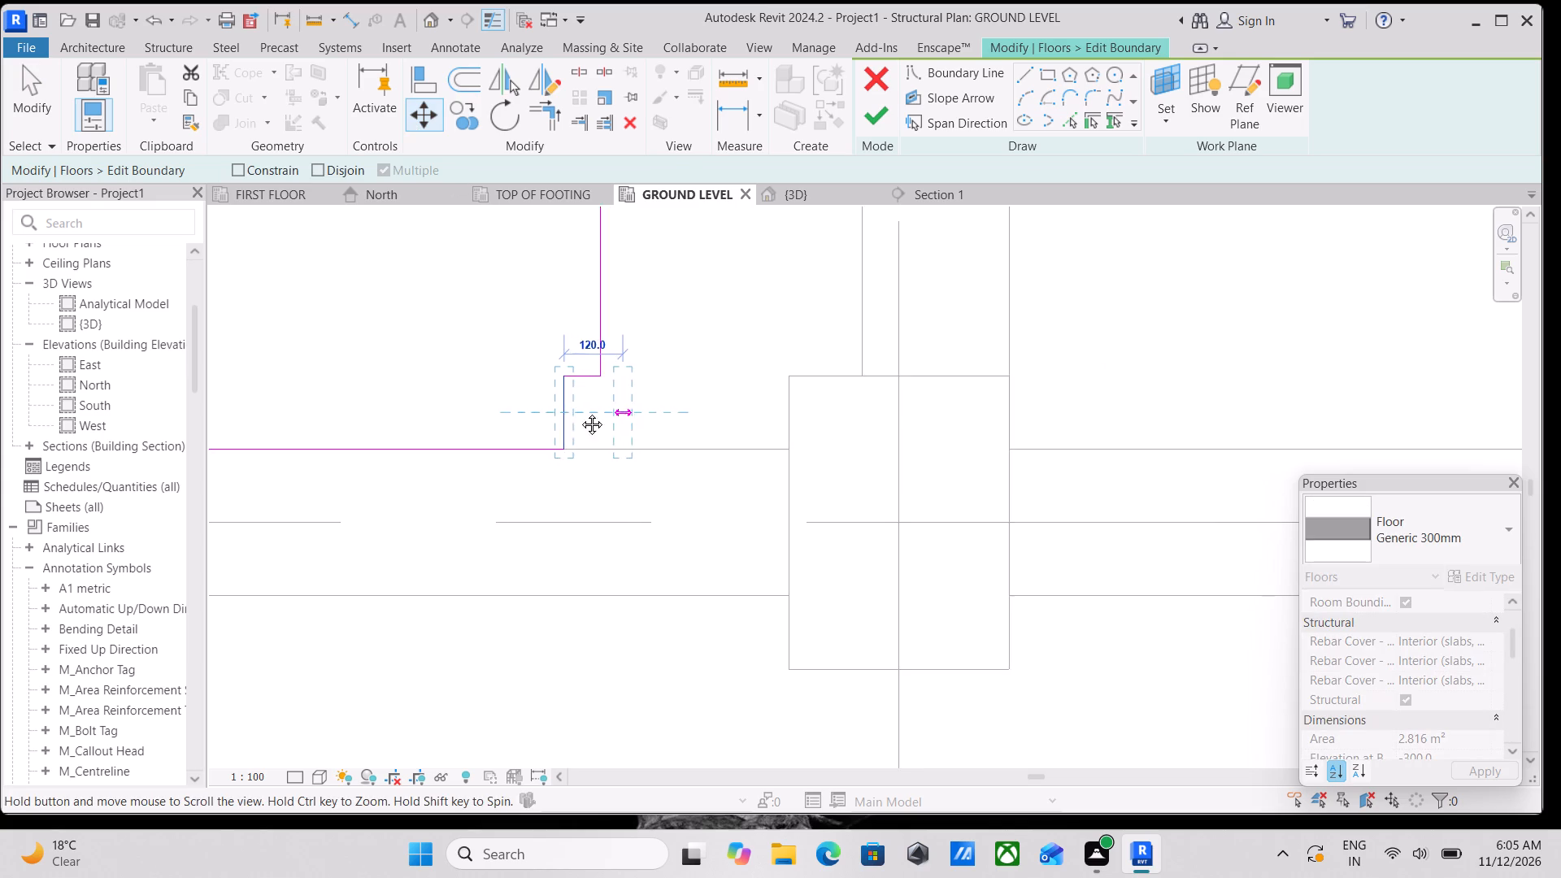
{"action": "middle_click_drag", "start_coordinate": [580, 412], "coordinate": [576, 410]}
{"action": "middle_click_drag", "start_coordinate": [674, 410], "coordinate": [627, 411]}
{"action": "left_click", "coordinate": [694, 413]}
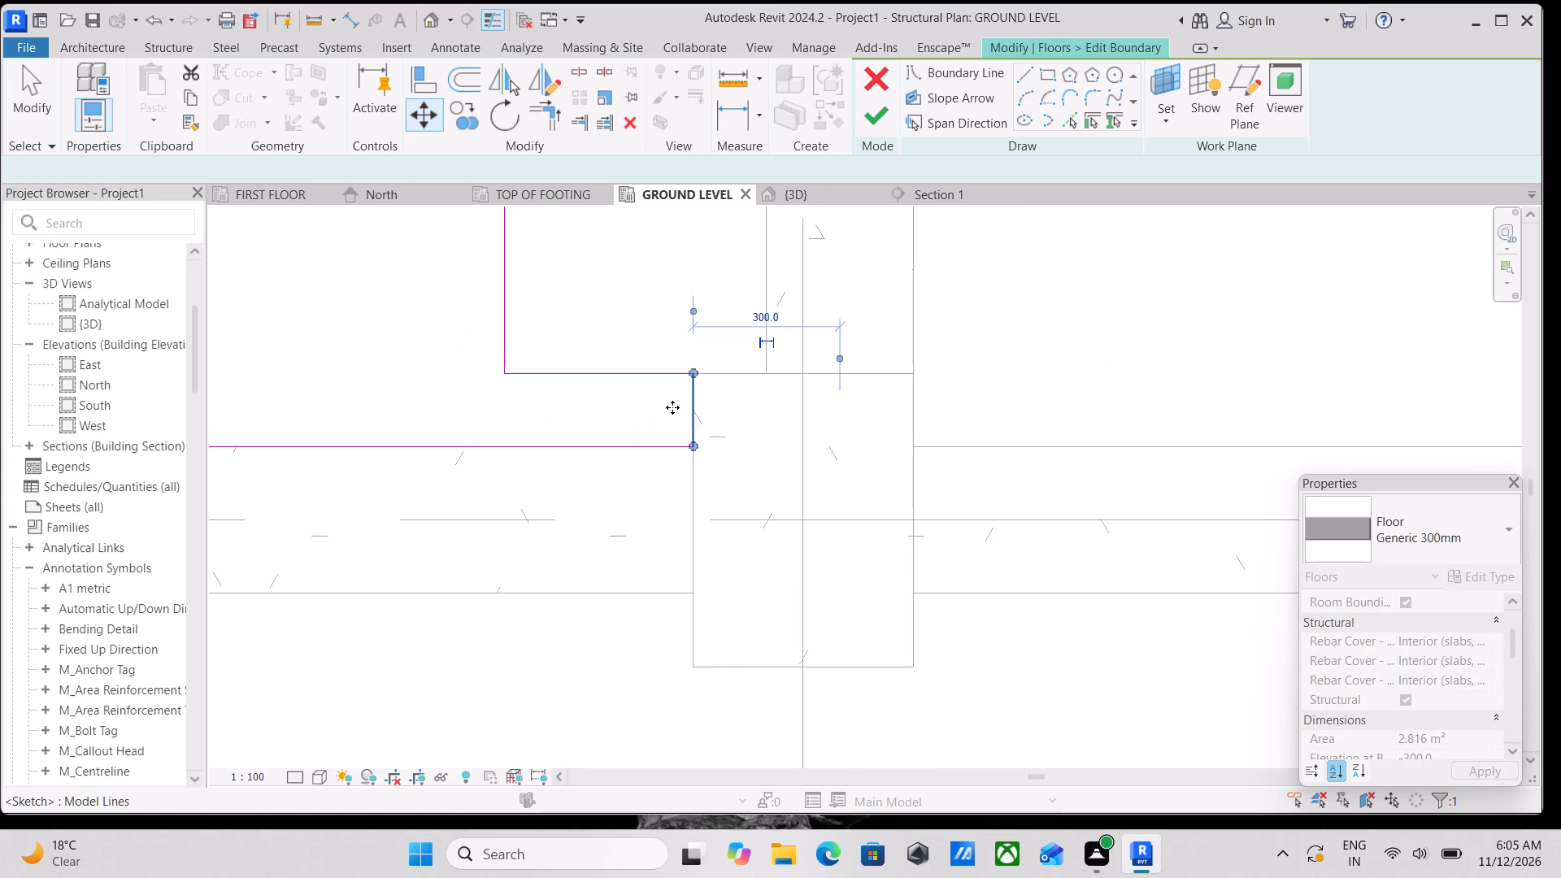
Move the 1550 mm right boundary line horizontally onto the inner face of the bay's right-hand beam.
{"action": "middle_click_drag", "start_coordinate": [672, 406], "coordinate": [611, 464]}
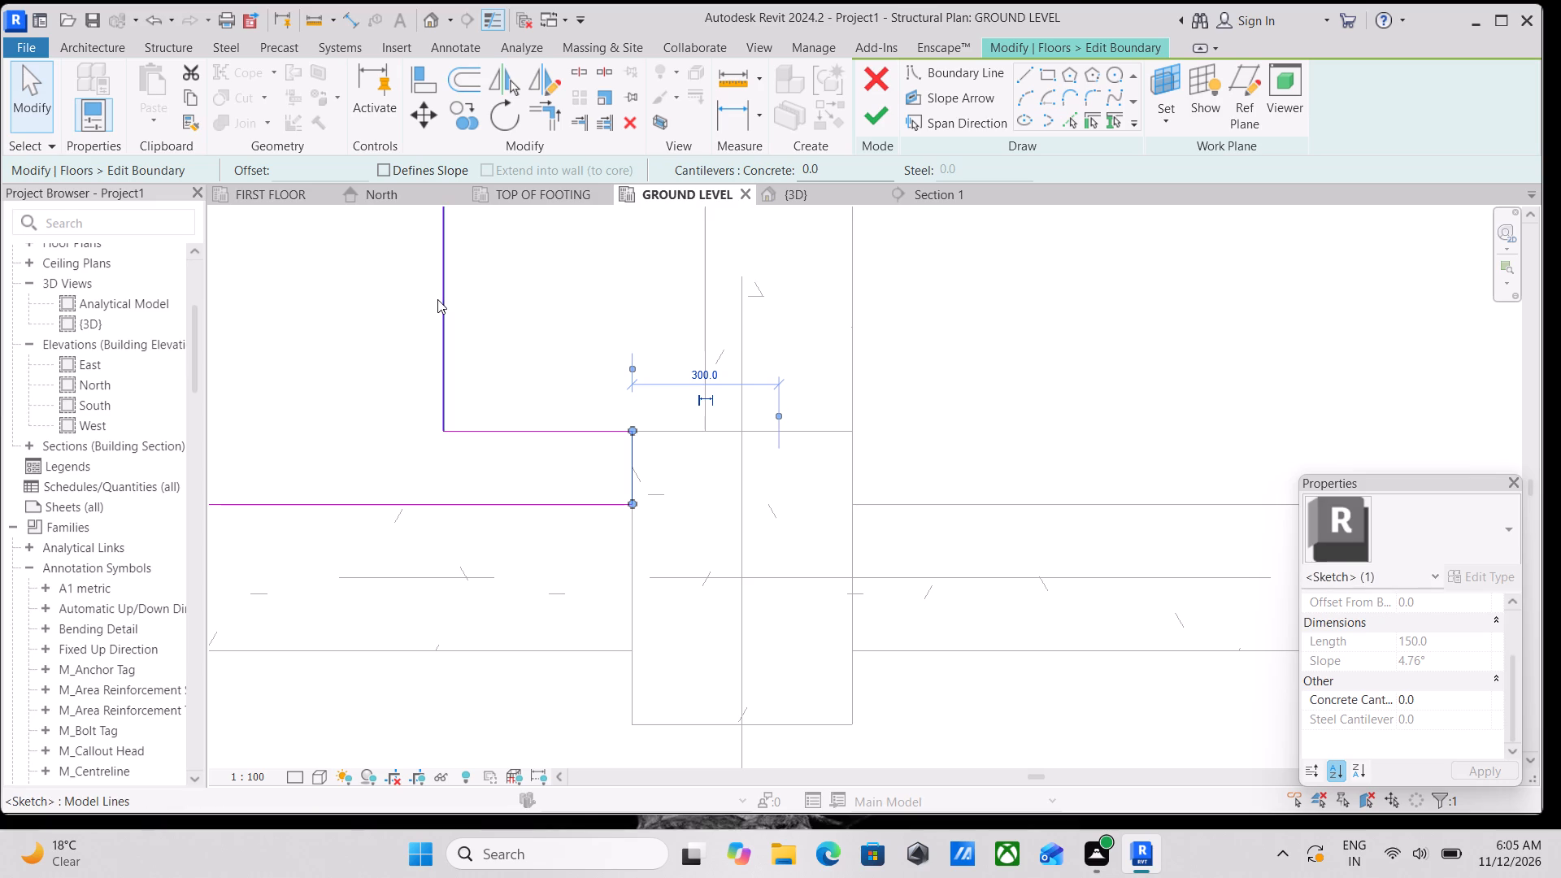
{"action": "left_click", "coordinate": [442, 301]}
{"action": "scroll", "coordinate": [478, 306], "scroll_direction": "down", "scroll_amount": 3}
{"action": "middle_click_drag", "start_coordinate": [502, 291], "coordinate": [513, 339]}
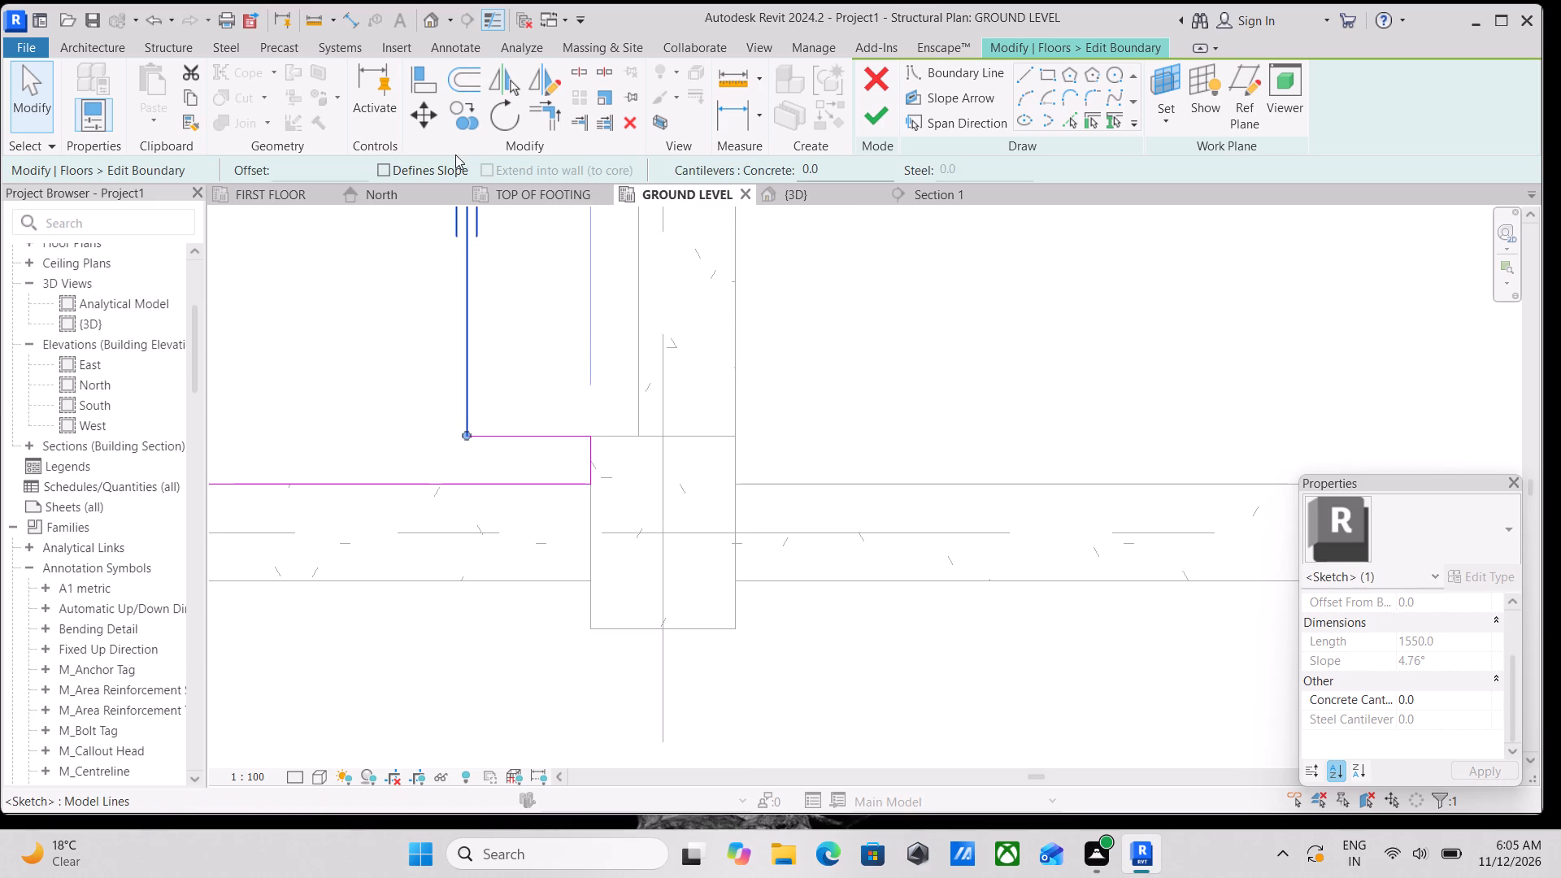
{"action": "left_click", "coordinate": [429, 121]}
{"action": "scroll", "coordinate": [517, 296], "scroll_direction": "down", "scroll_amount": 4}
{"action": "middle_click_drag", "start_coordinate": [517, 296], "coordinate": [521, 403]}
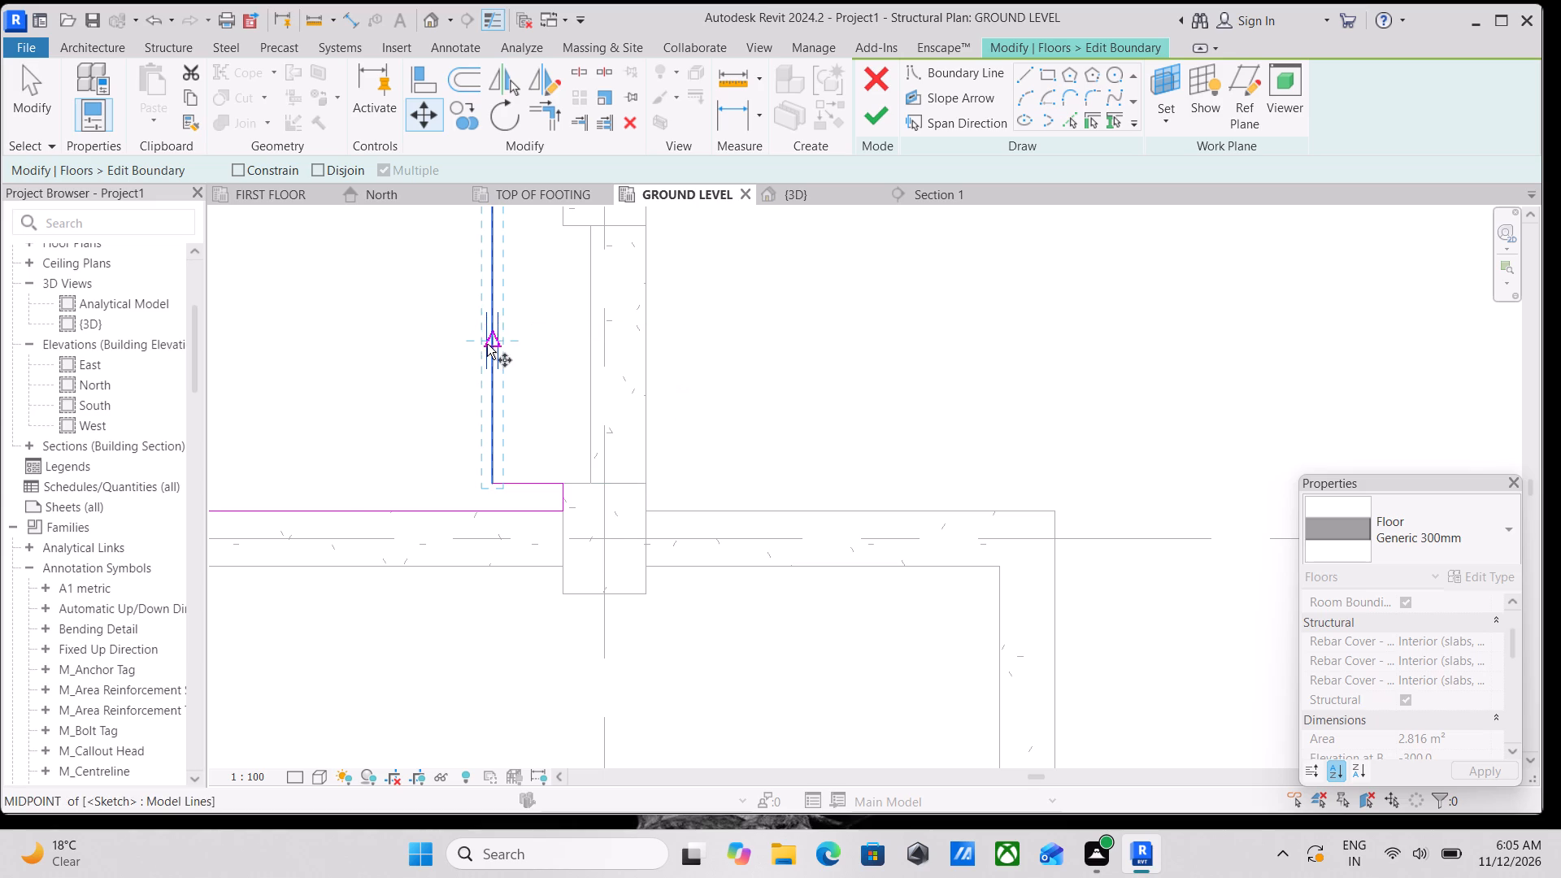
{"action": "left_click", "coordinate": [487, 344]}
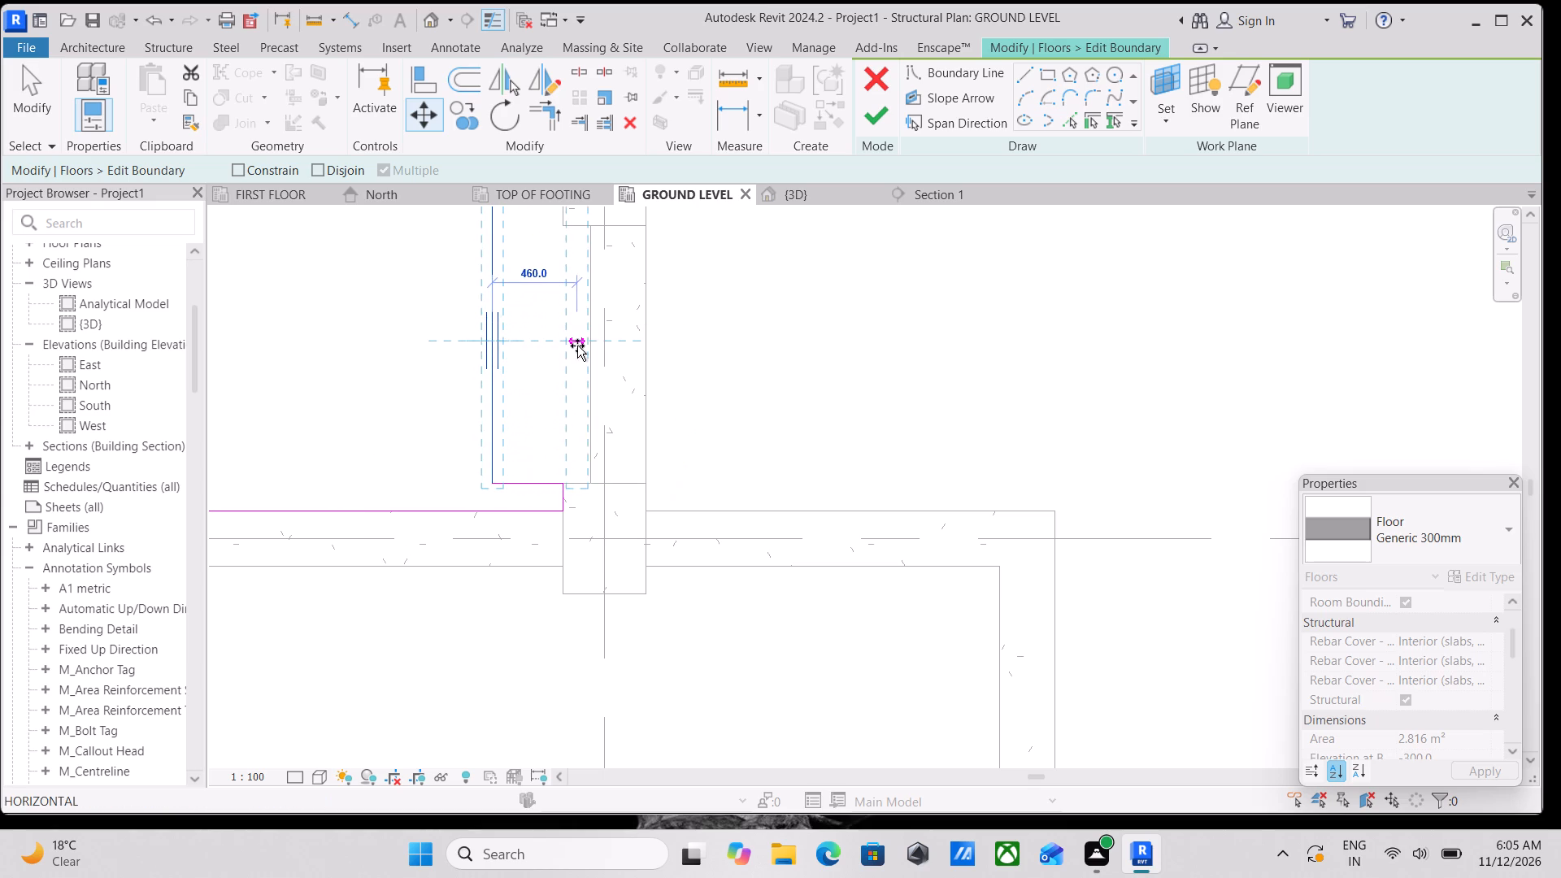
{"action": "left_click", "coordinate": [592, 348]}
Move the floor's 1400 mm left boundary line 563.5 mm horizontally onto the inner face of the bay's left-hand beam.
{"action": "middle_click_drag", "start_coordinate": [578, 339], "coordinate": [588, 402]}
{"action": "scroll", "coordinate": [586, 389], "scroll_direction": "down", "scroll_amount": 1}
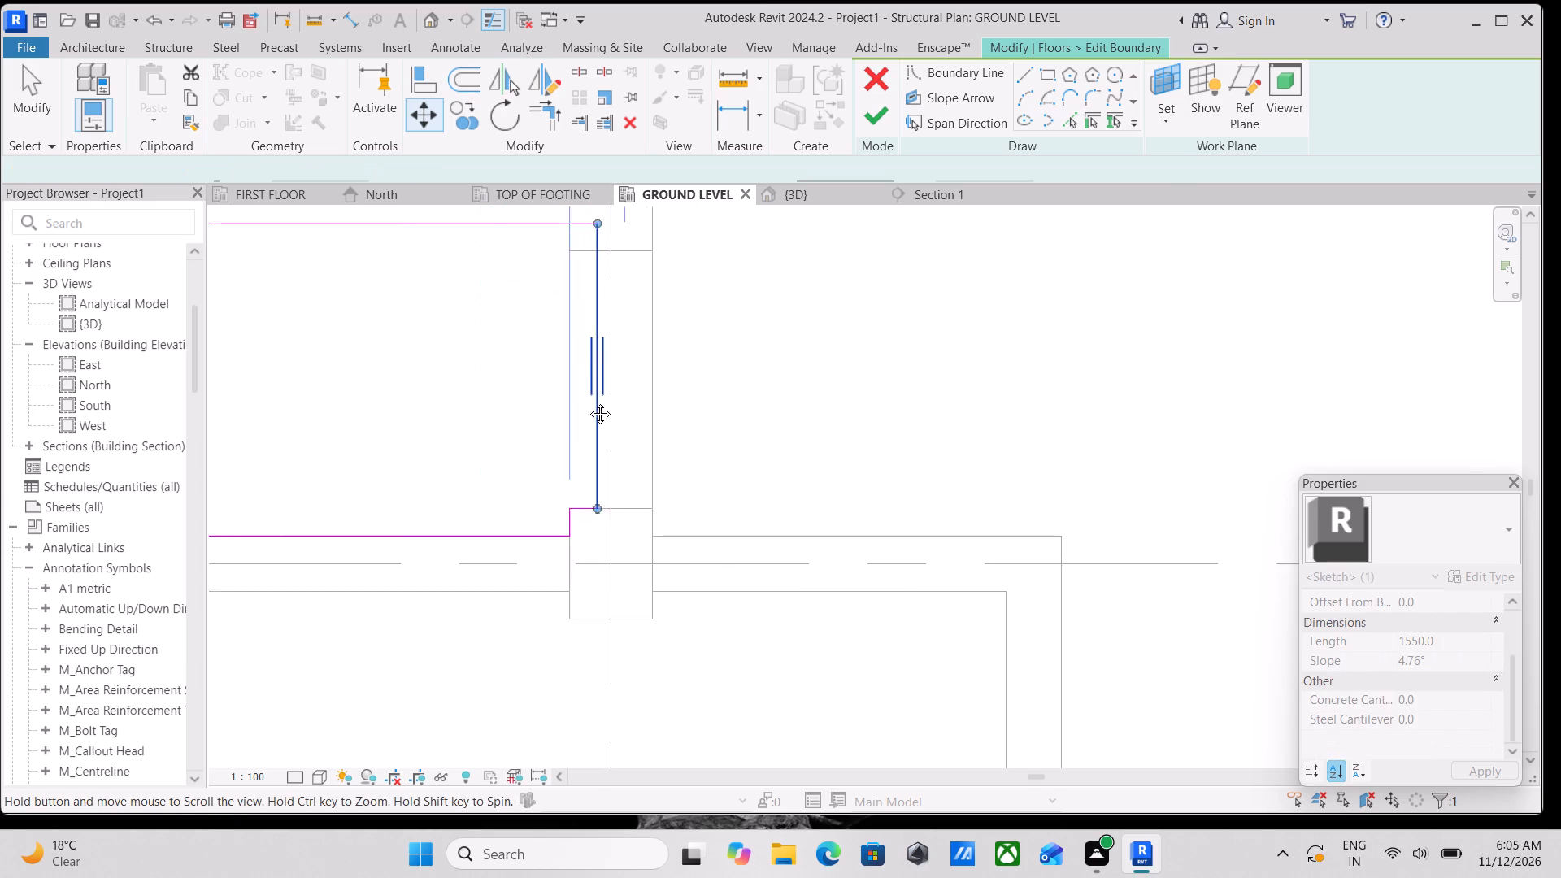
{"action": "middle_click_drag", "start_coordinate": [588, 402], "coordinate": [581, 463]}
{"action": "scroll", "coordinate": [567, 370], "scroll_direction": "up", "scroll_amount": 3}
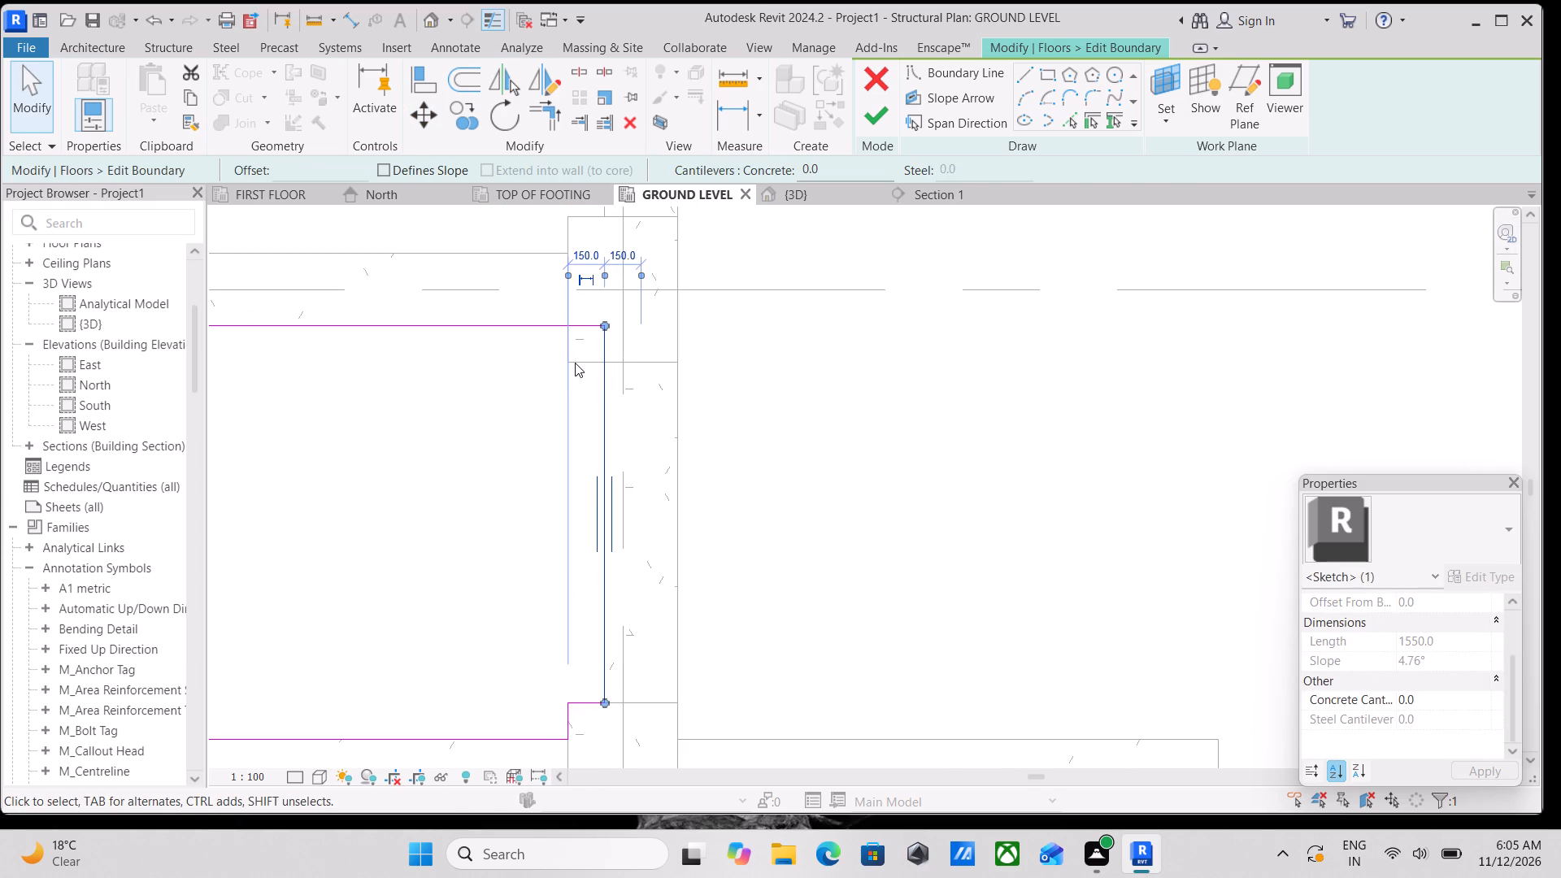
{"action": "scroll", "coordinate": [574, 363], "scroll_direction": "up", "scroll_amount": 4}
{"action": "scroll", "coordinate": [563, 315], "scroll_direction": "down", "scroll_amount": 4}
{"action": "scroll", "coordinate": [494, 395], "scroll_direction": "down", "scroll_amount": 2}
{"action": "middle_click_drag", "start_coordinate": [493, 395], "coordinate": [535, 398]}
{"action": "scroll", "coordinate": [535, 398], "scroll_direction": "up", "scroll_amount": 1}
{"action": "scroll", "coordinate": [478, 400], "scroll_direction": "down", "scroll_amount": 2}
{"action": "middle_click_drag", "start_coordinate": [478, 400], "coordinate": [612, 370]}
{"action": "middle_click_drag", "start_coordinate": [576, 385], "coordinate": [588, 387]}
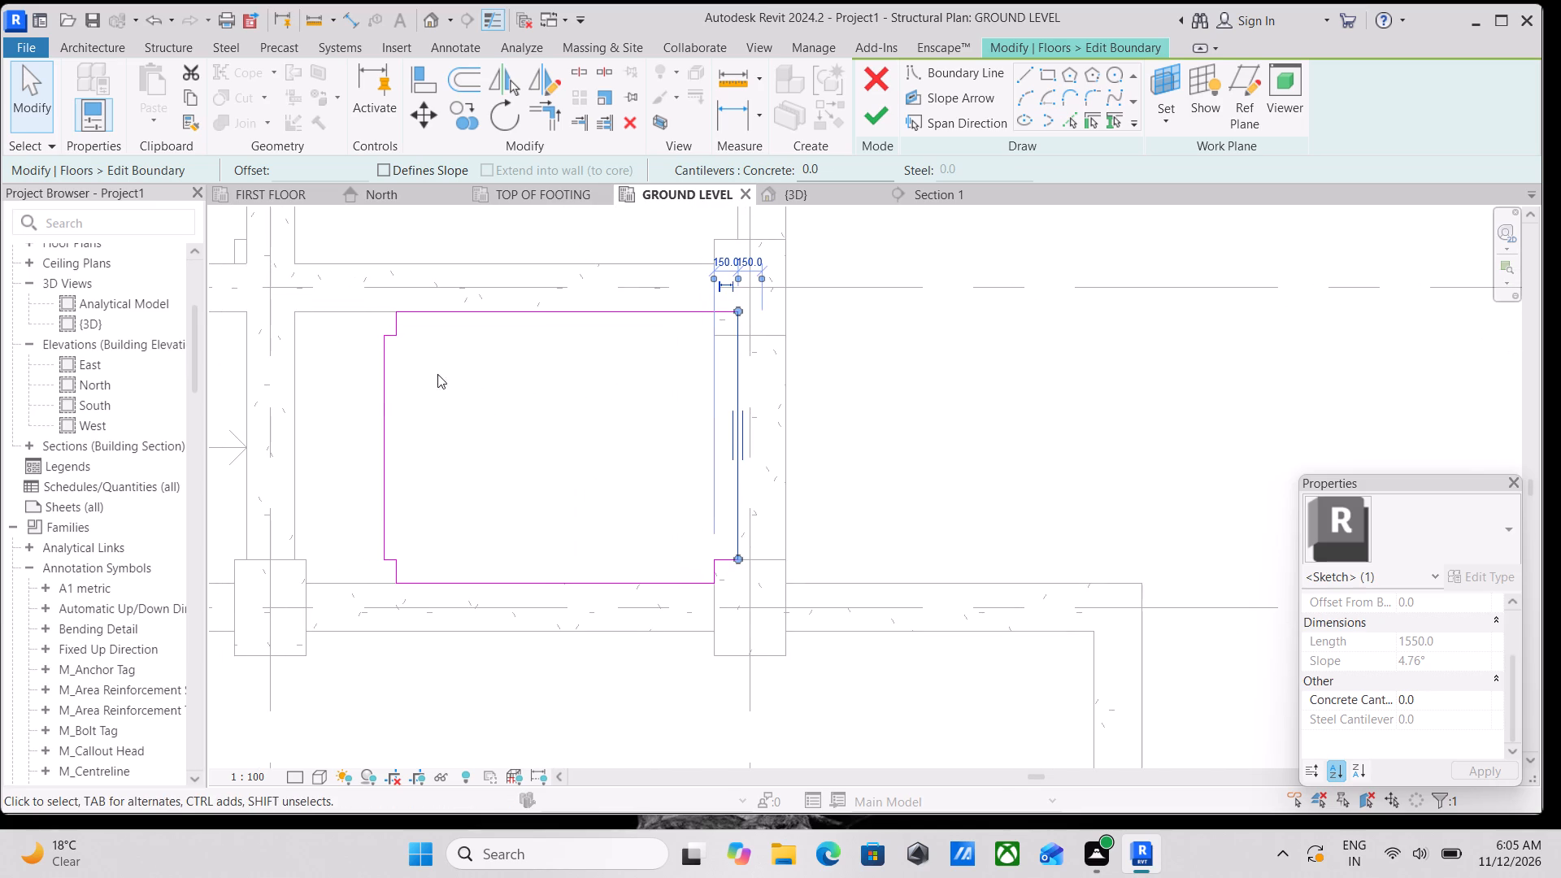
{"action": "left_click", "coordinate": [382, 391]}
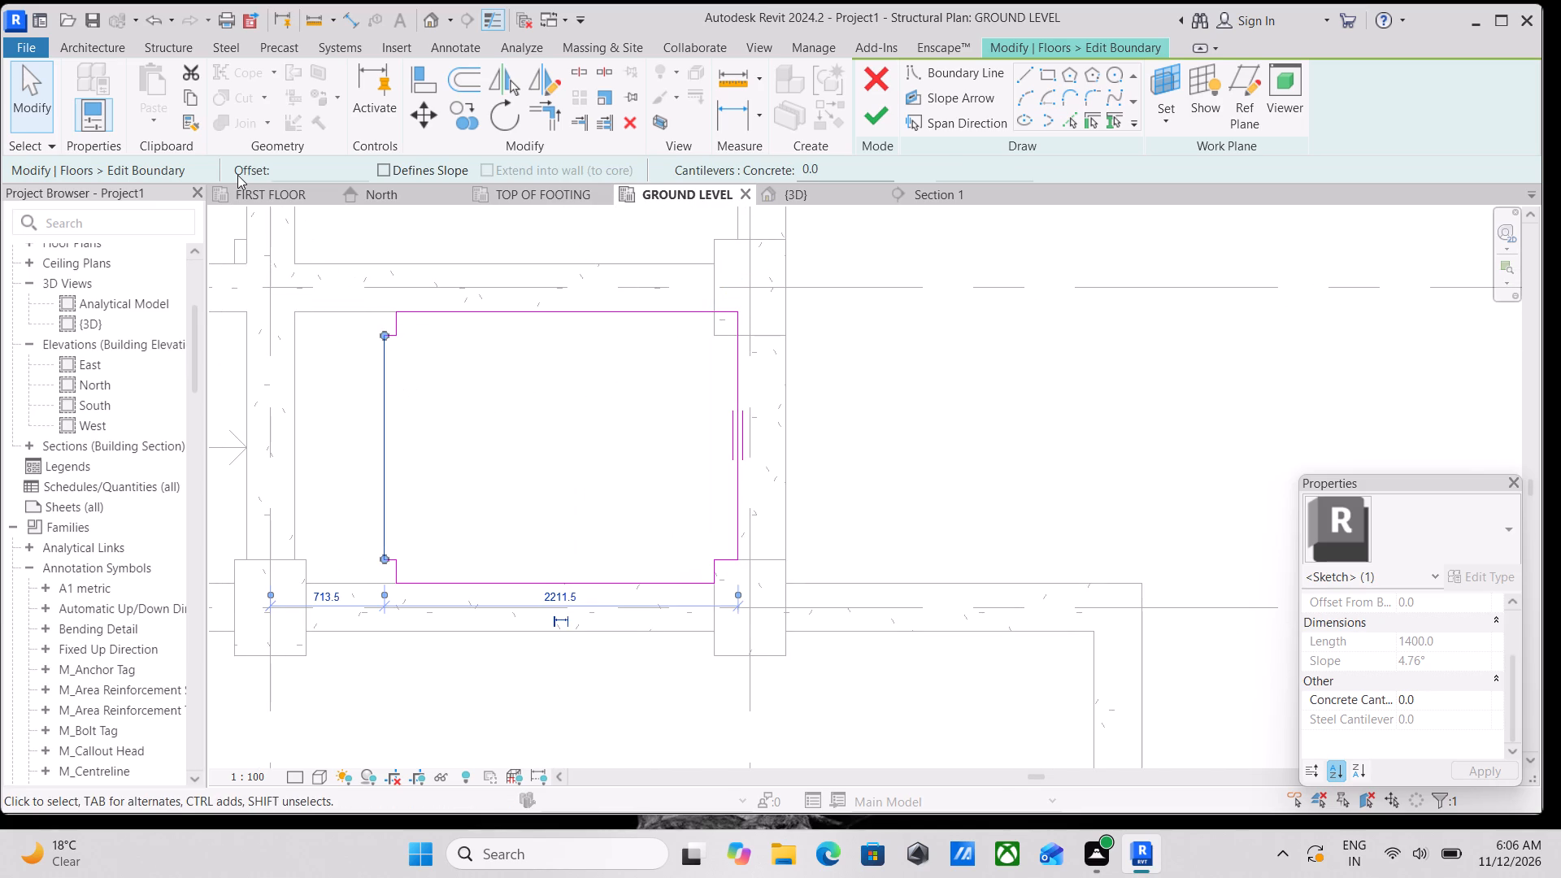
{"action": "left_click", "coordinate": [423, 123]}
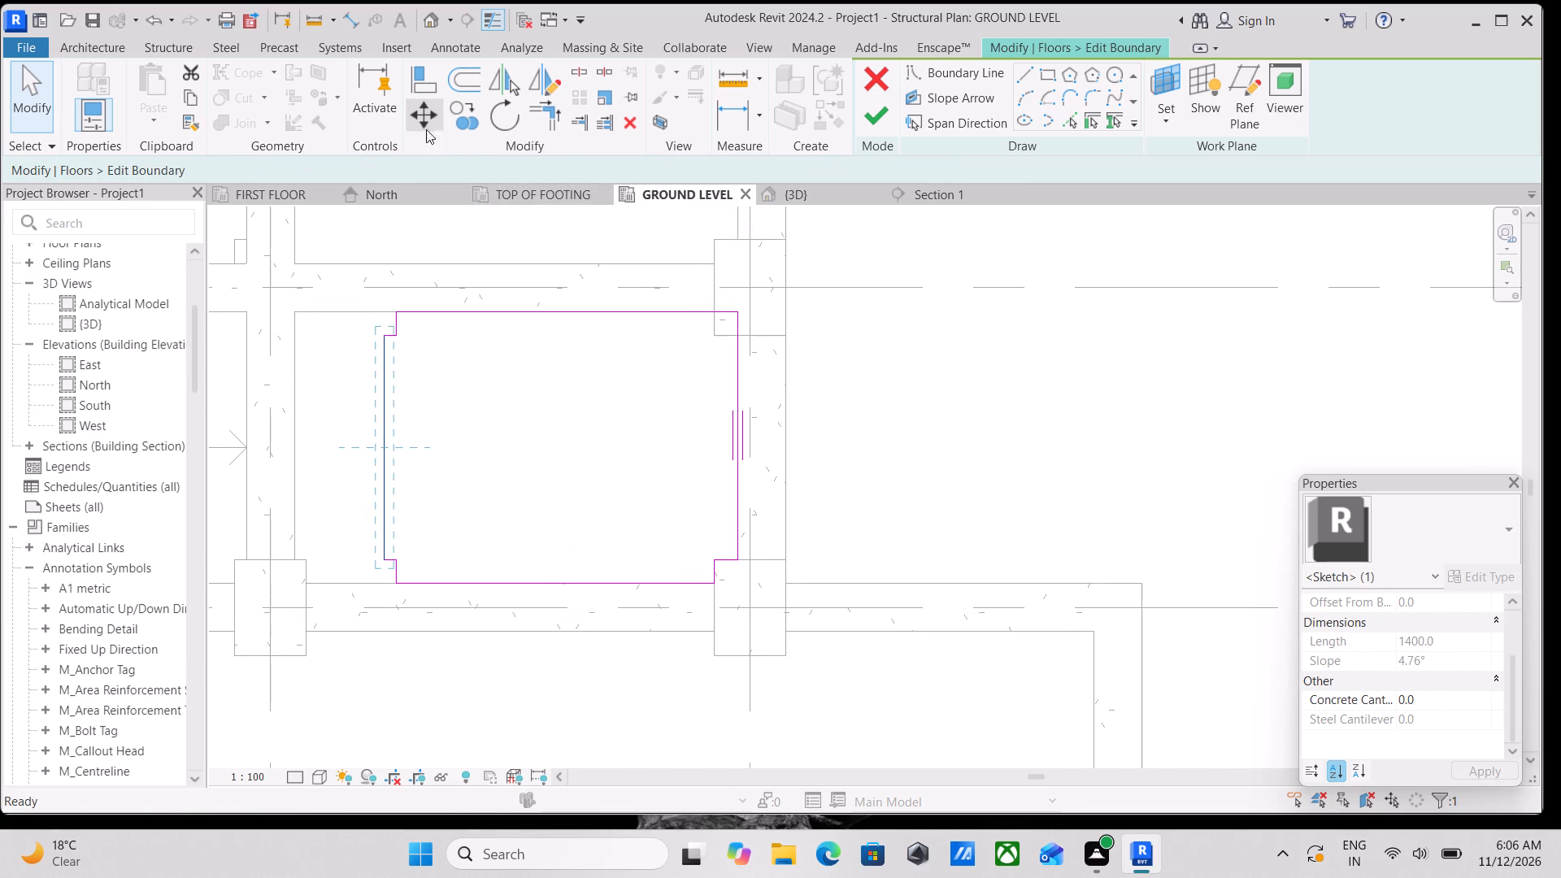
{"action": "left_click", "coordinate": [380, 448]}
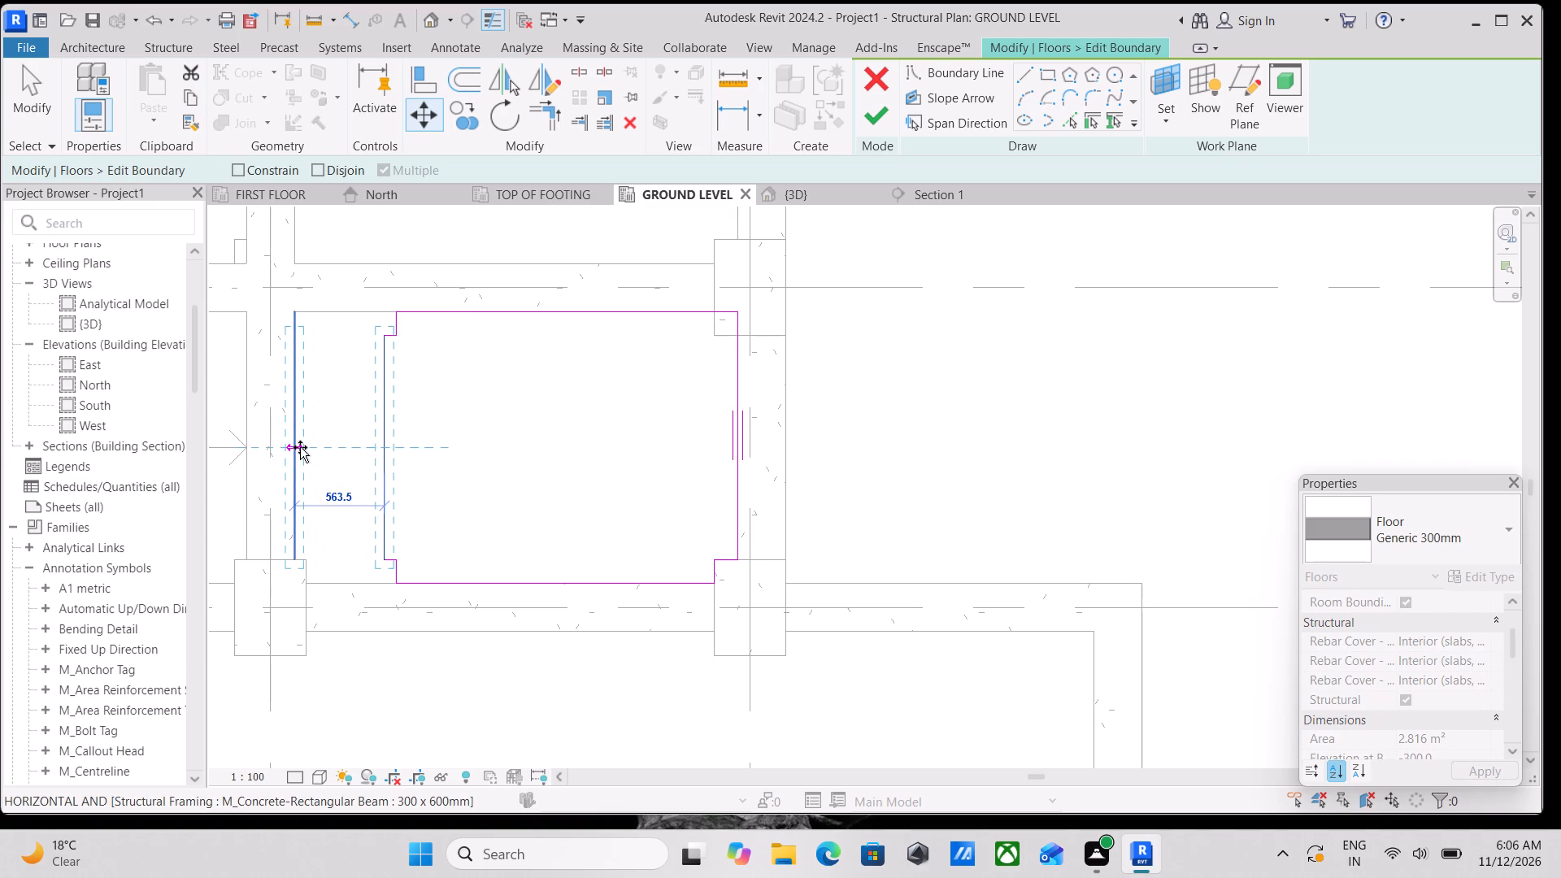
{"action": "left_click", "coordinate": [300, 447]}
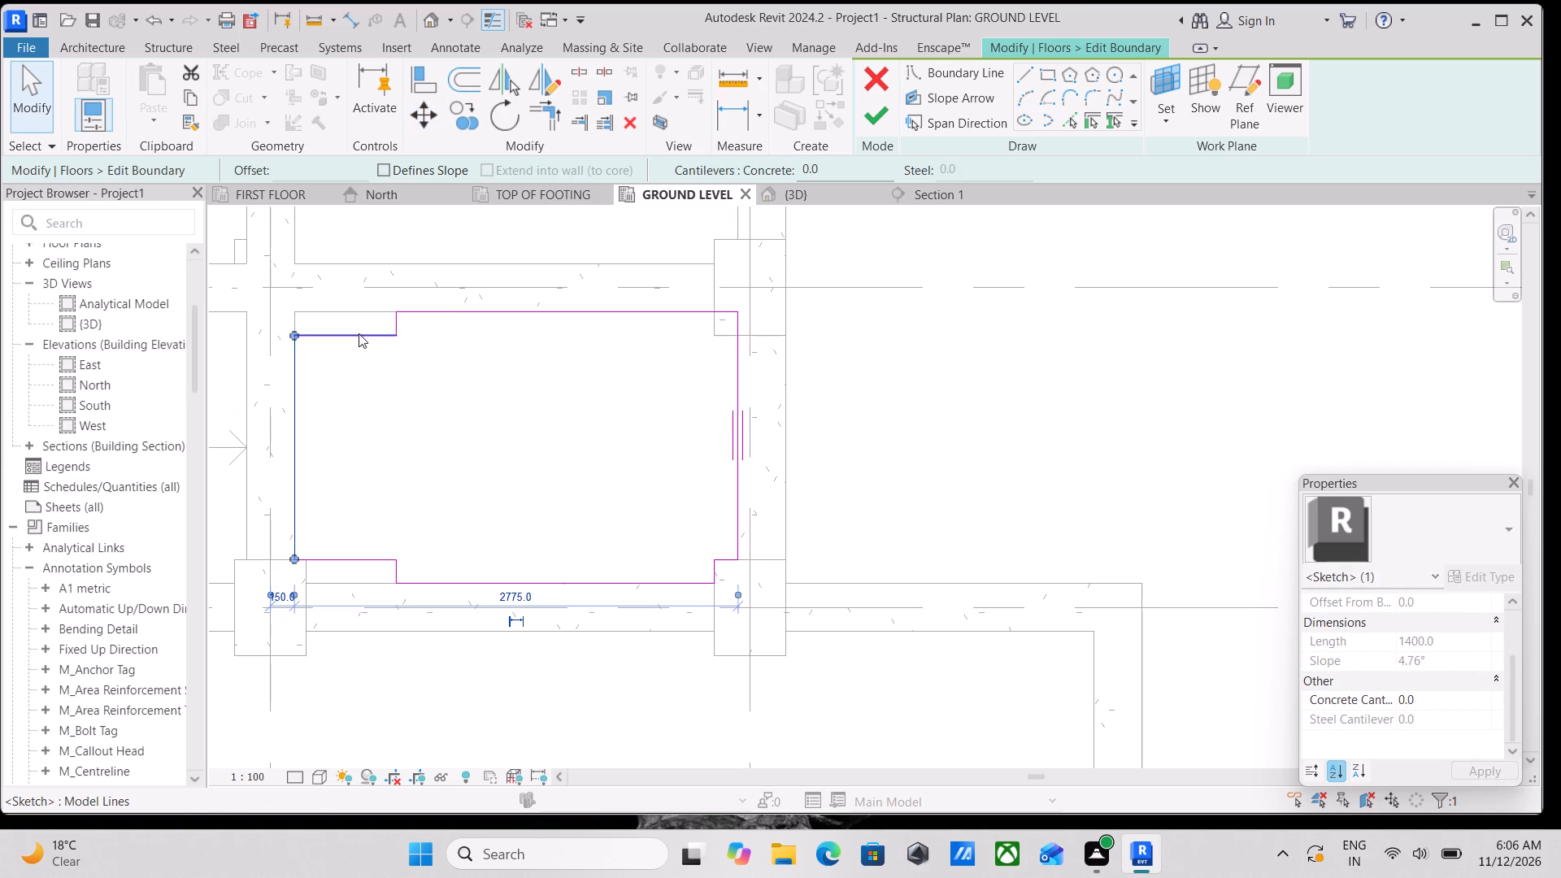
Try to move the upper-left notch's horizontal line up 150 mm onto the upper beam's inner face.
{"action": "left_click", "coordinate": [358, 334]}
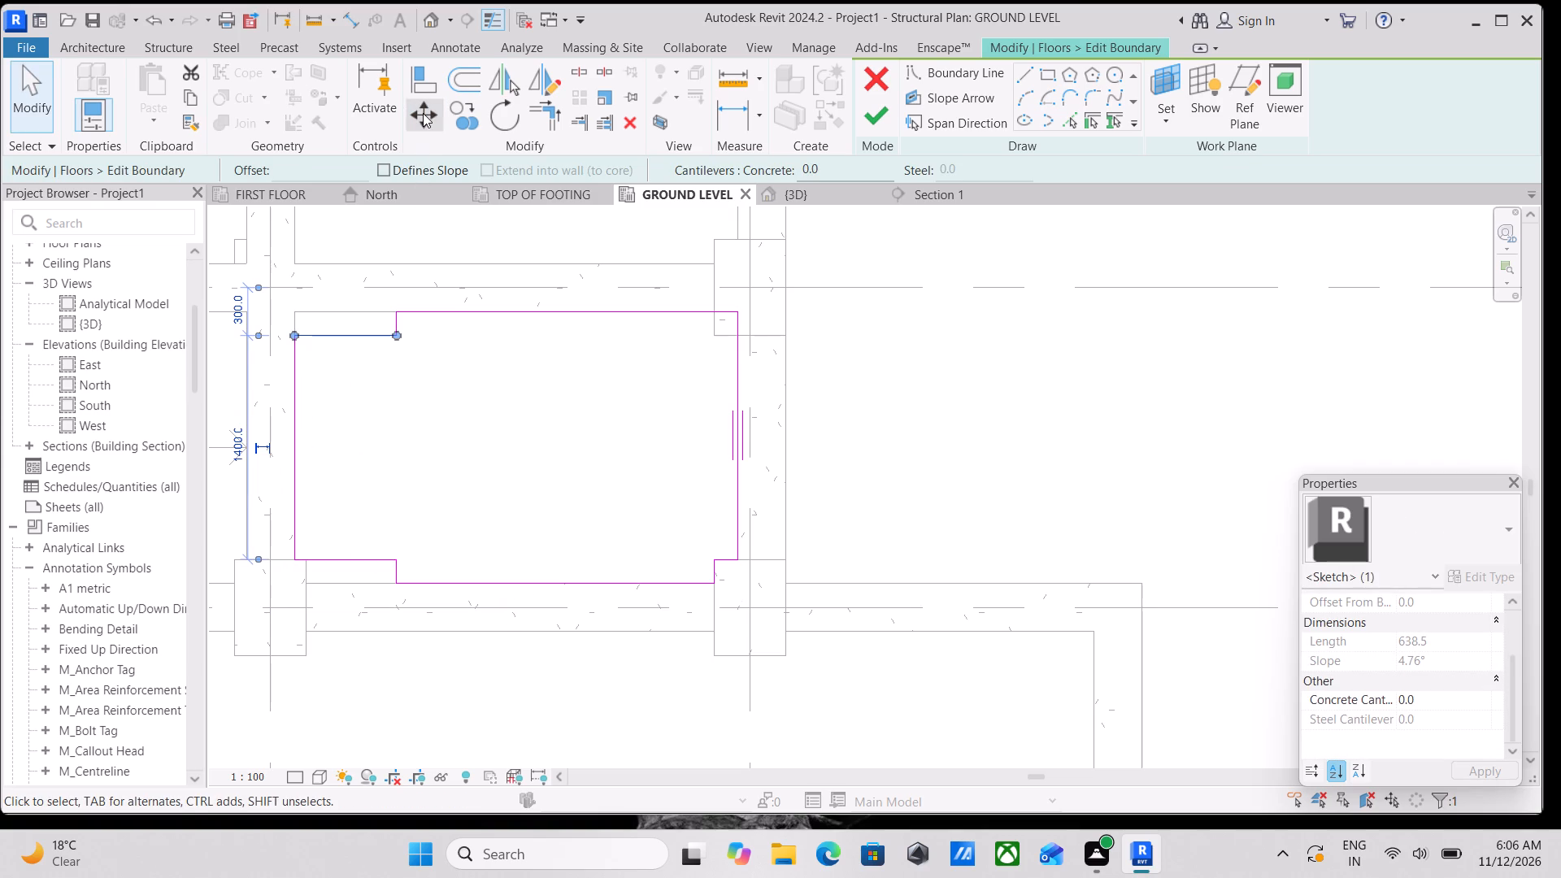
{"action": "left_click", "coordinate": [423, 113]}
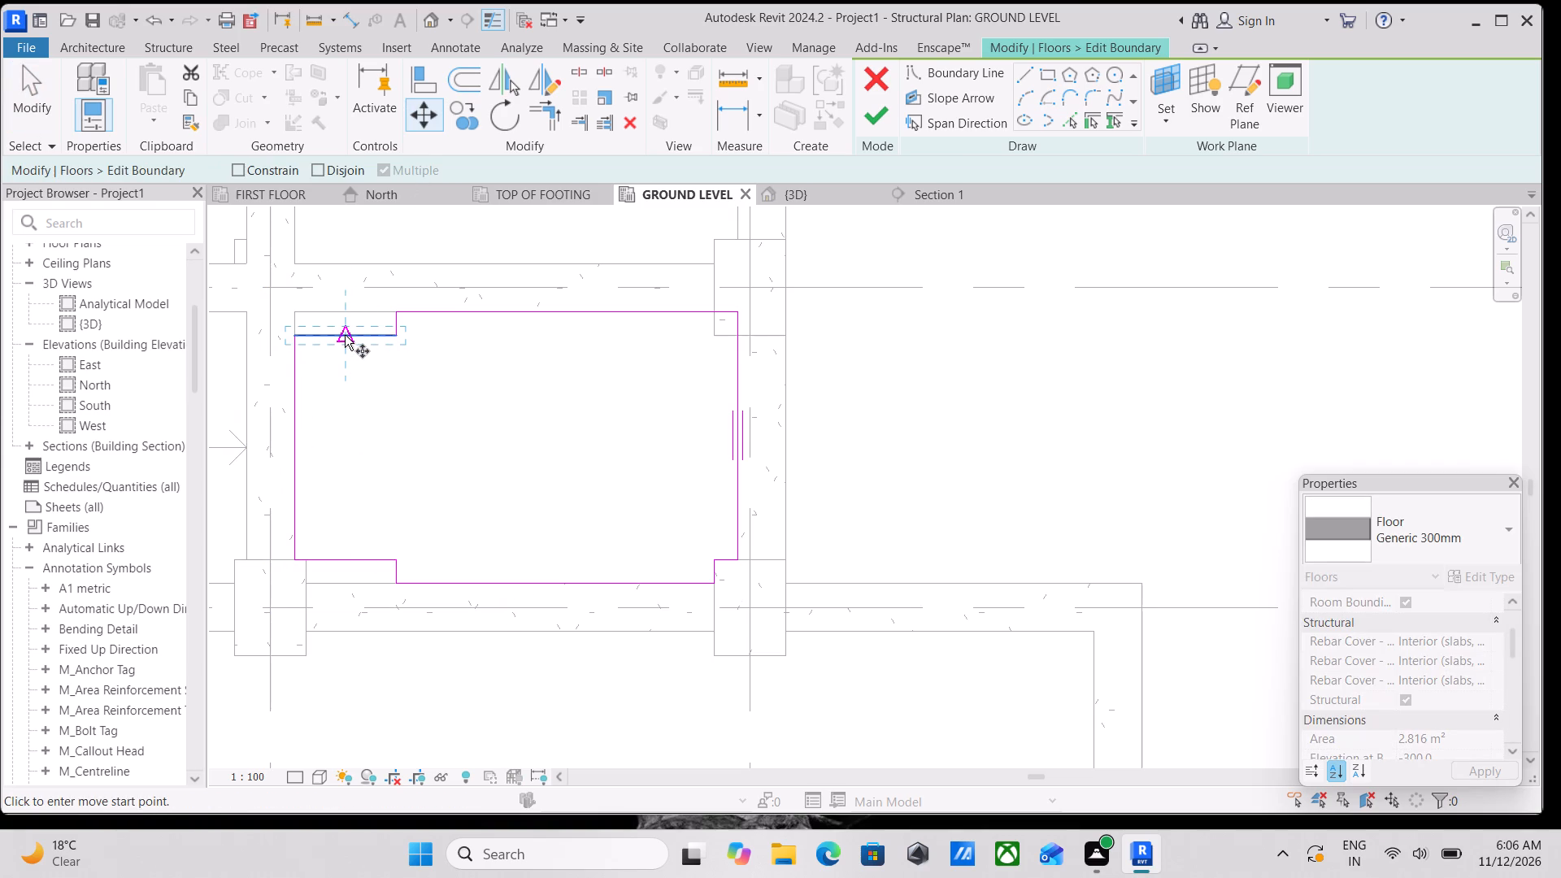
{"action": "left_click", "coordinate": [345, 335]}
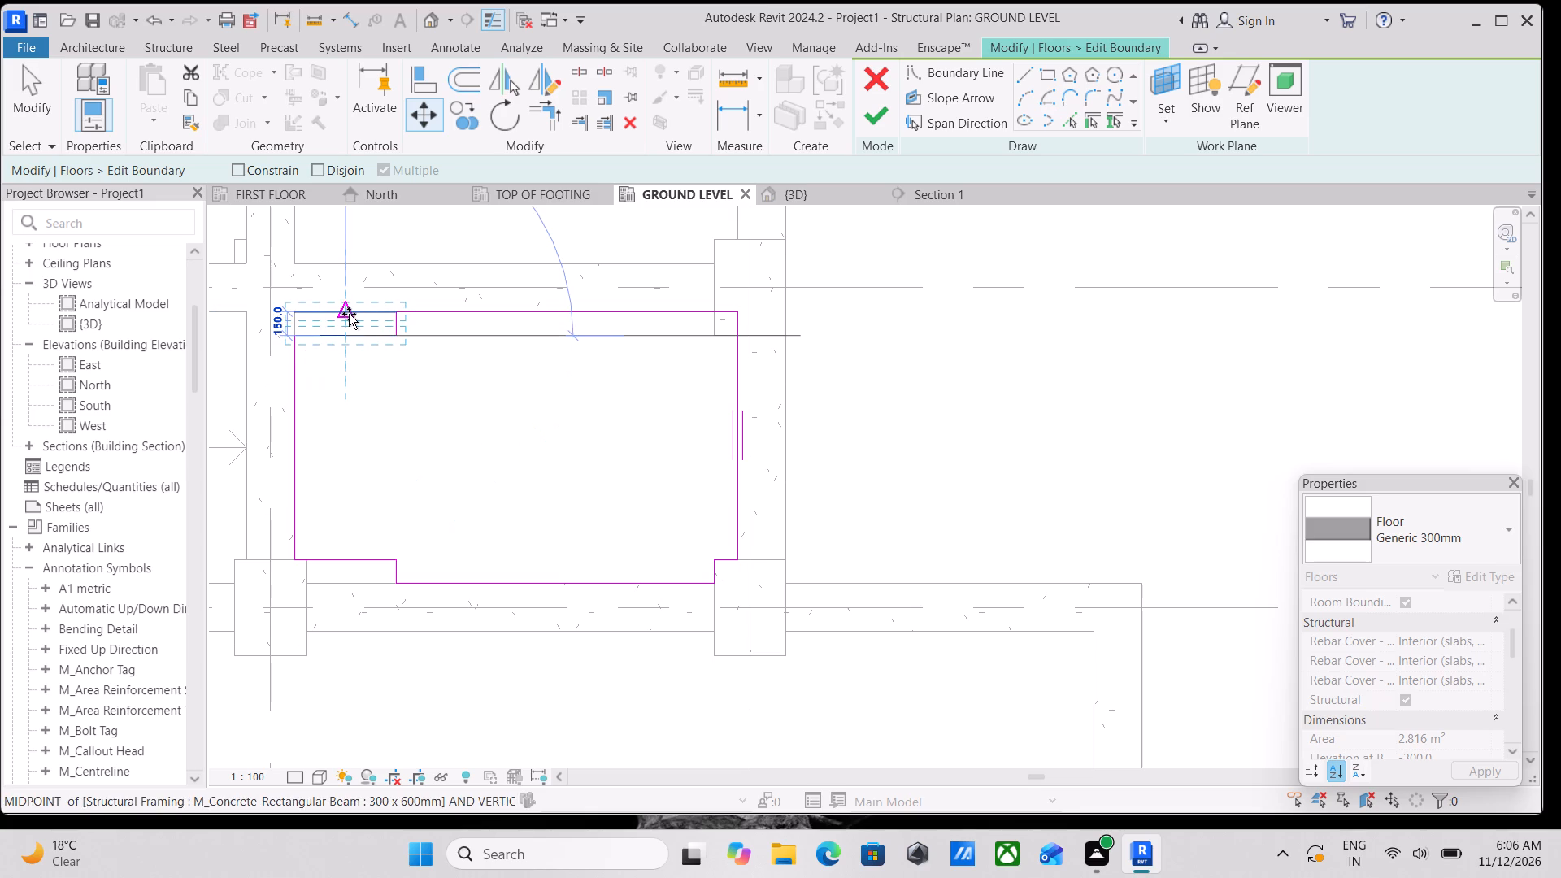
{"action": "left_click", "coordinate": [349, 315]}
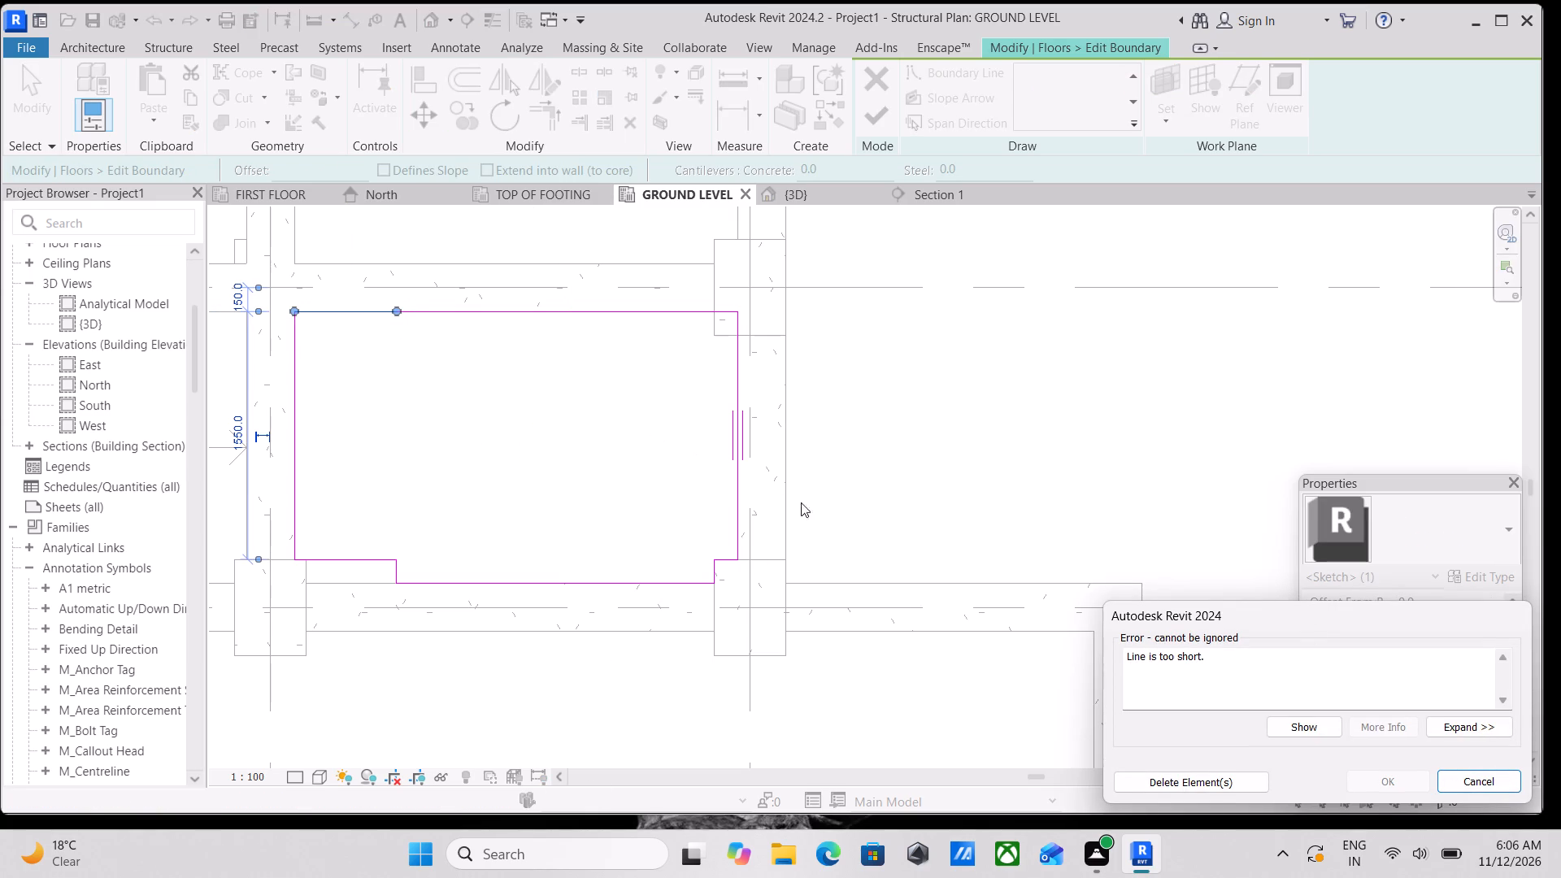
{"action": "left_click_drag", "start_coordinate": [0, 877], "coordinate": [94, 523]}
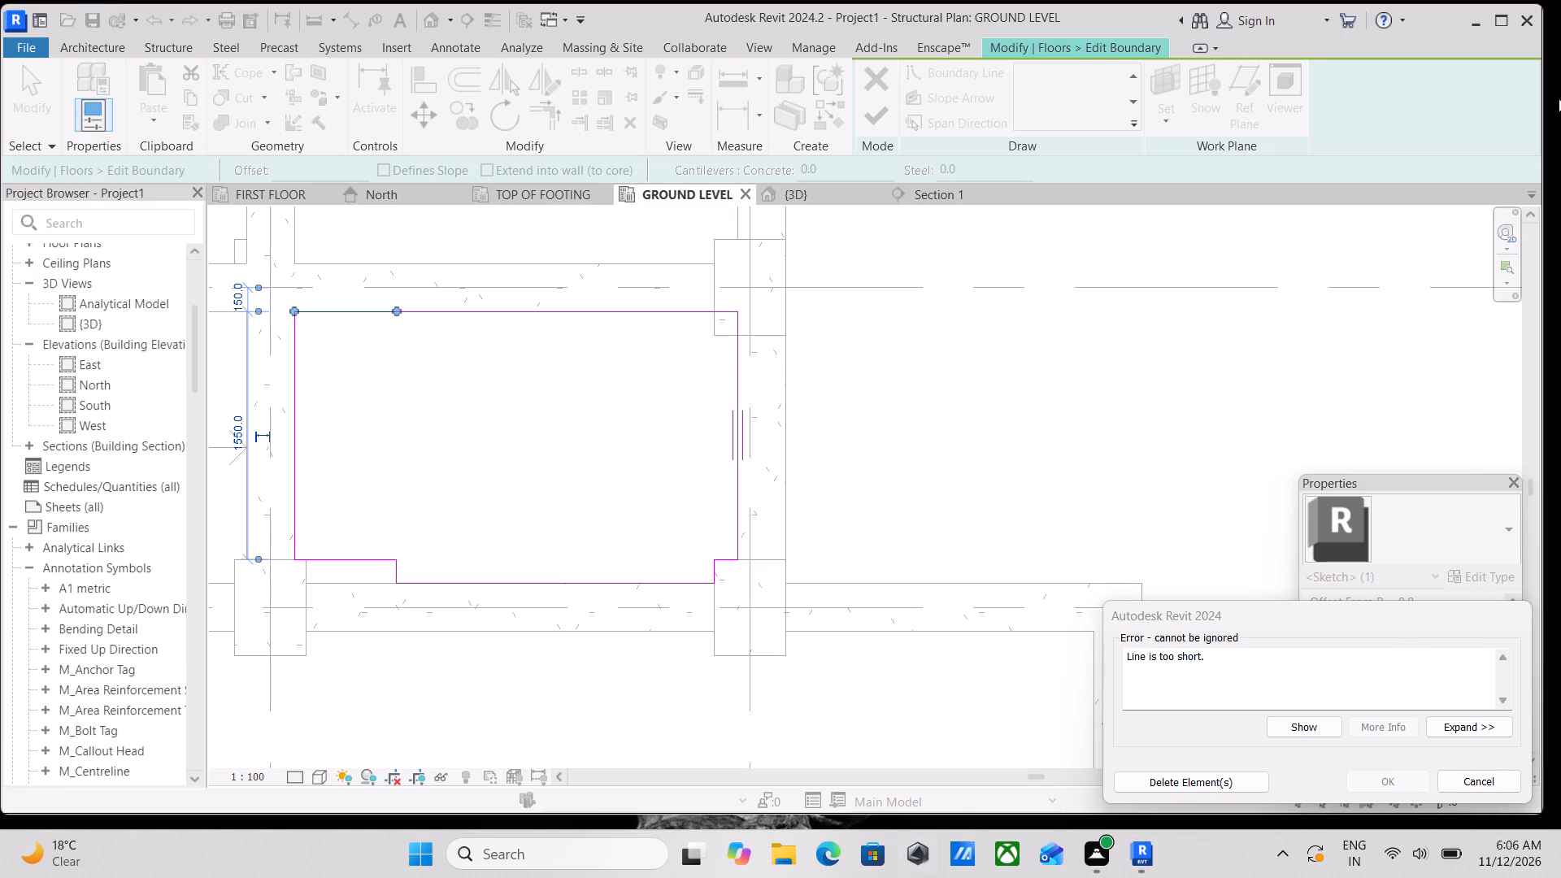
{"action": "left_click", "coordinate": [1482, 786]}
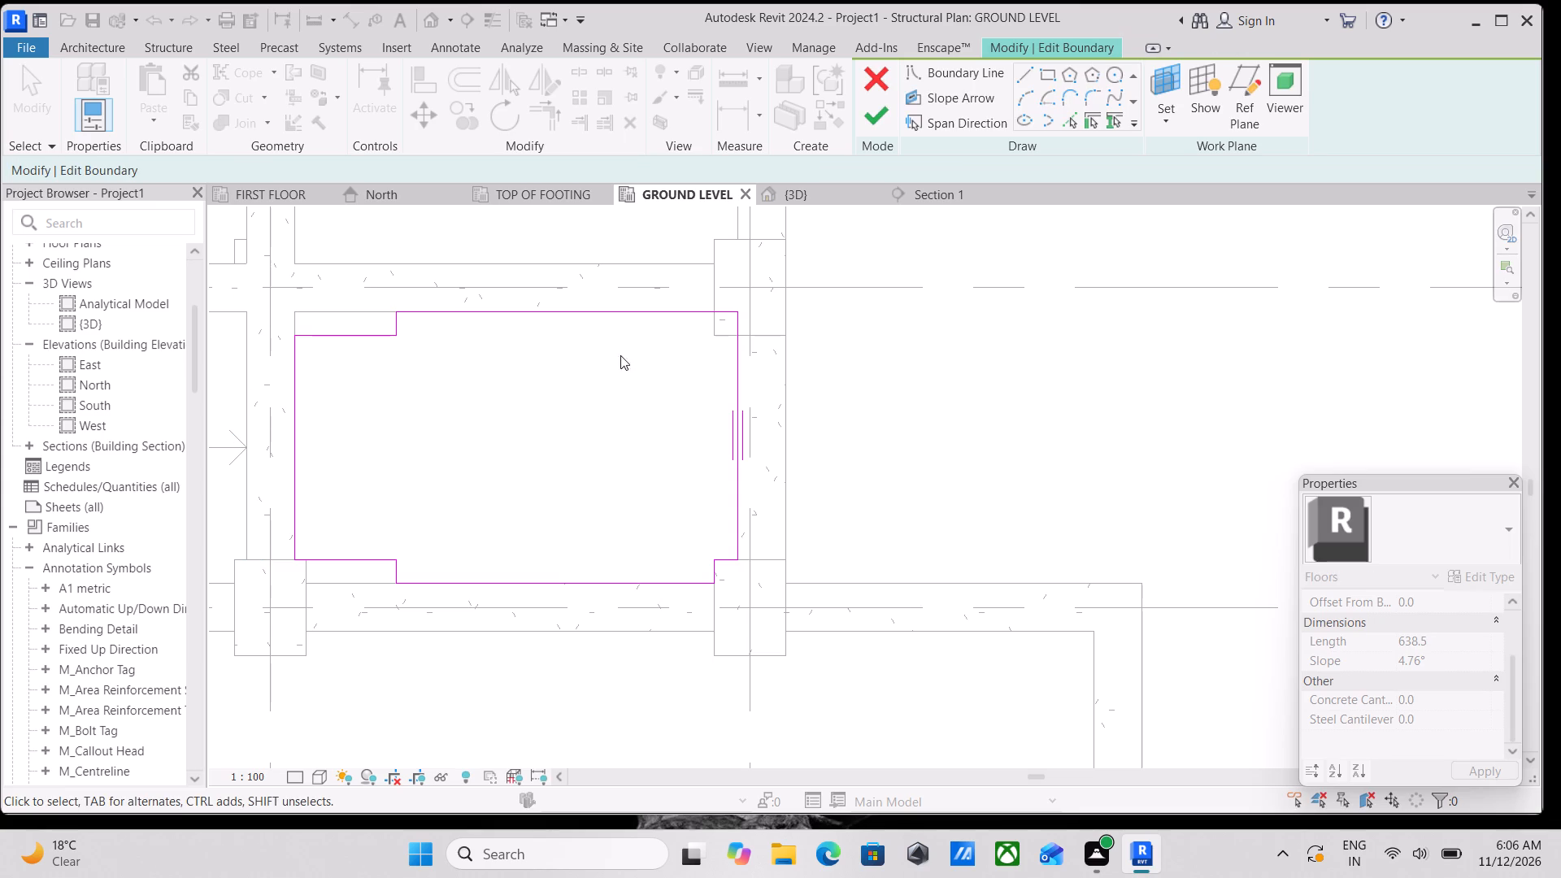
Delete the 150 mm vertical line of the boundary's upper-left notch.
{"action": "left_click", "coordinate": [395, 324]}
{"action": "right_click", "coordinate": [395, 324]}
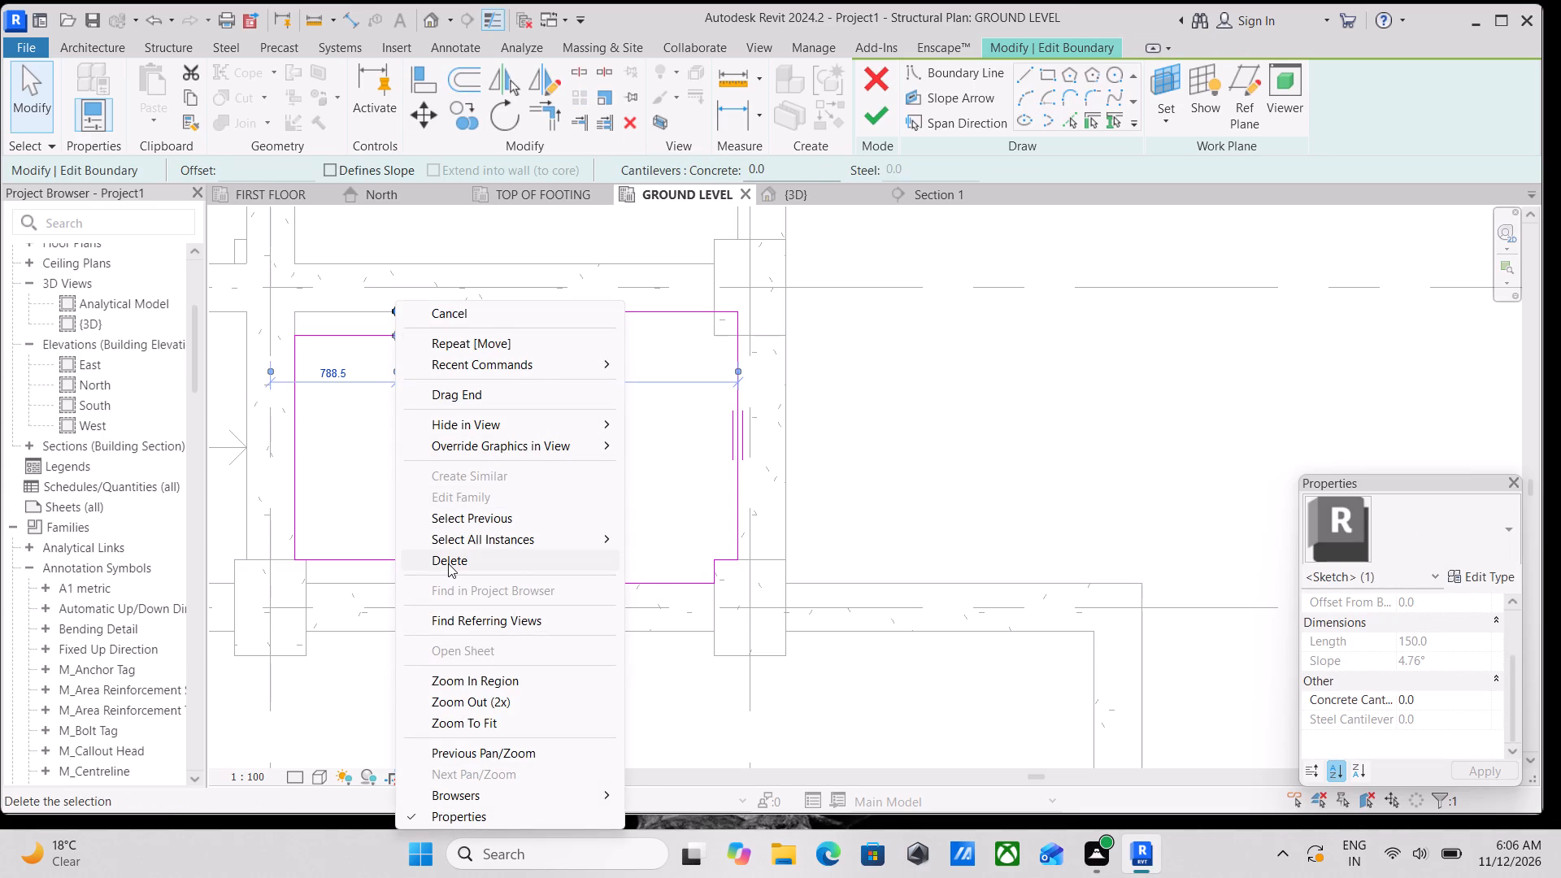
{"action": "left_click", "coordinate": [448, 563]}
Move the remaining 638.5 mm upper-left horizontal line up 150 mm onto the upper beam's inner face.
{"action": "scroll", "coordinate": [341, 366], "scroll_direction": "up", "scroll_amount": 2}
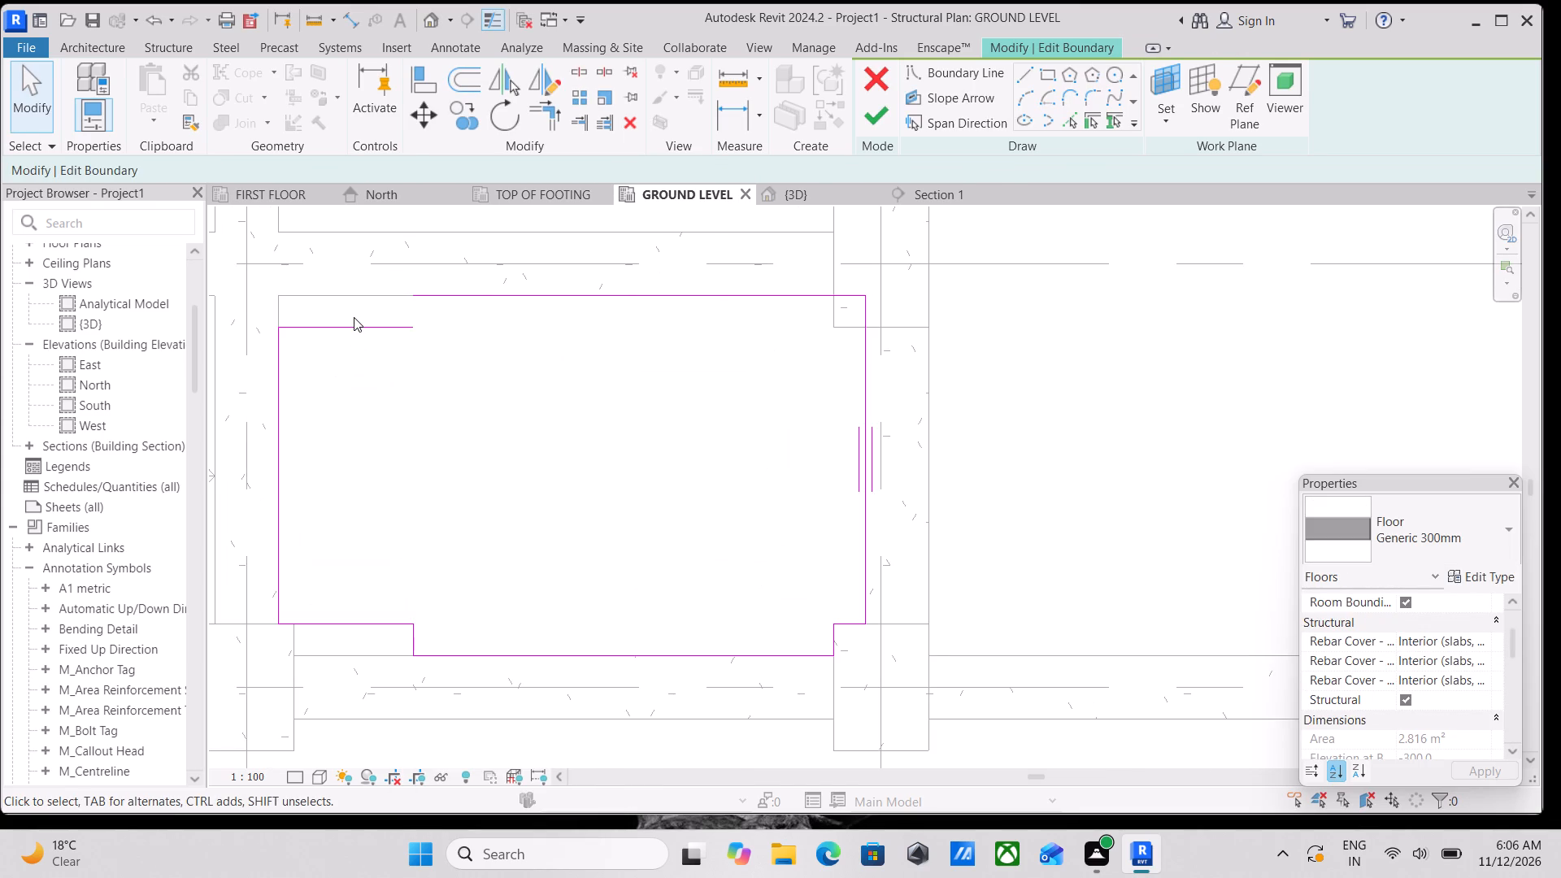
{"action": "left_click", "coordinate": [354, 319]}
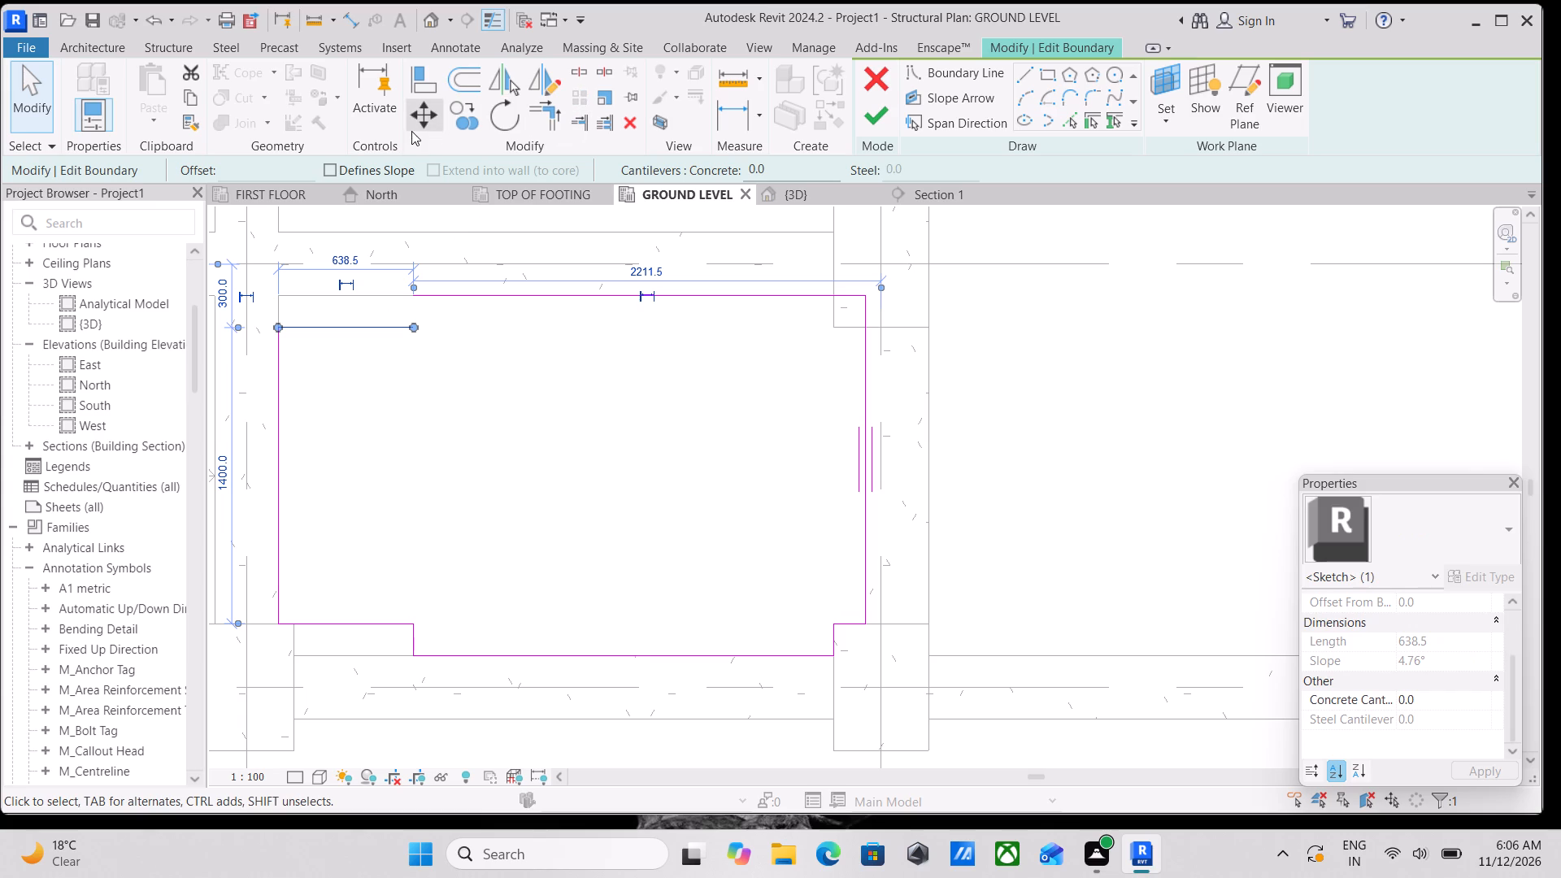
{"action": "left_click", "coordinate": [428, 103]}
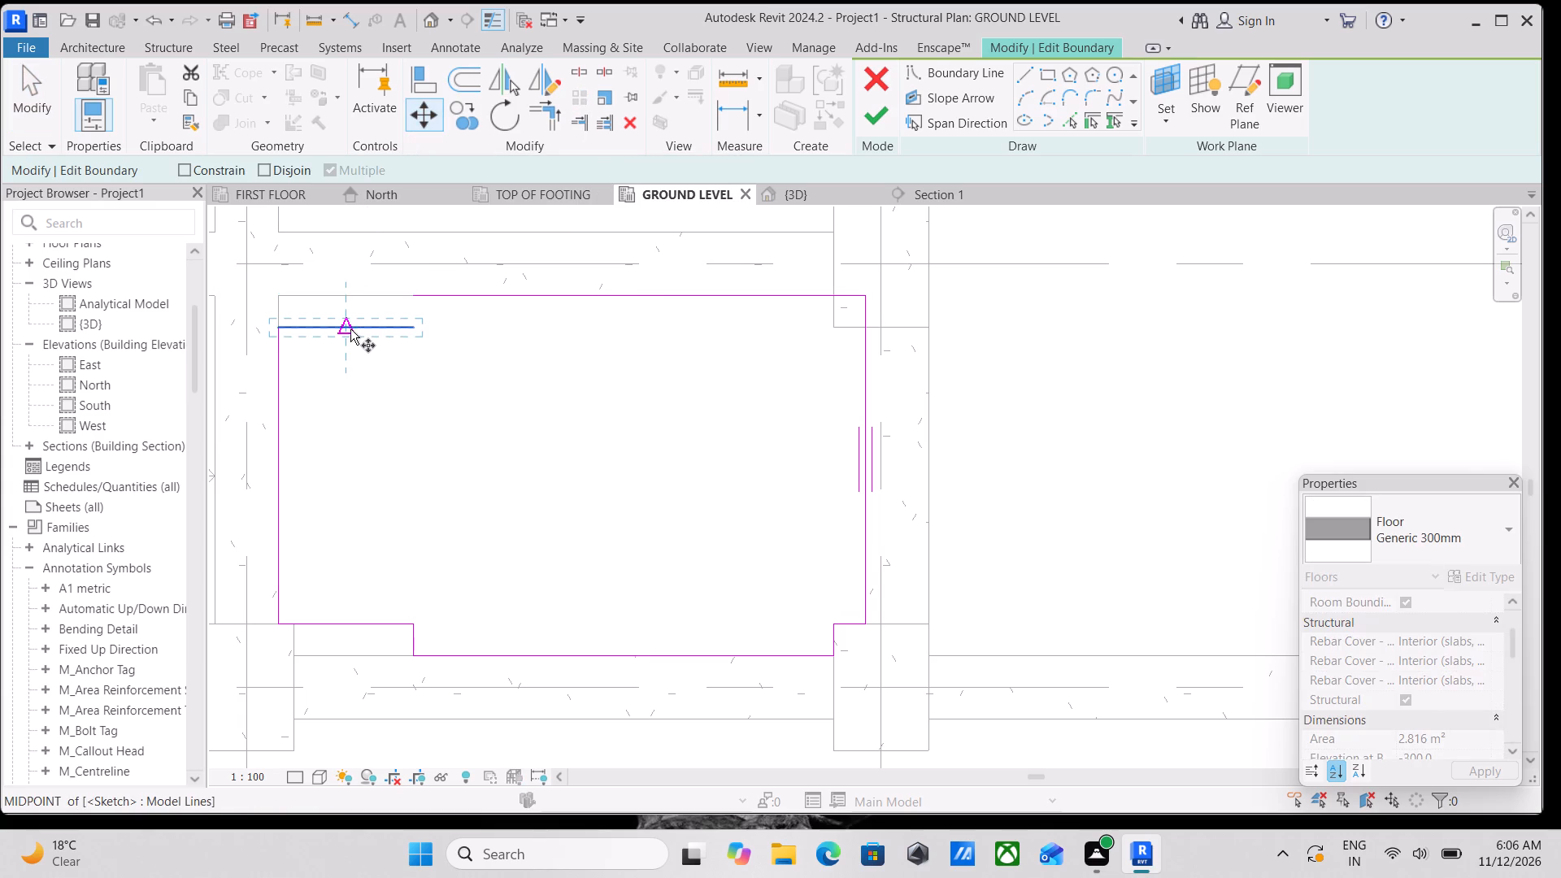
{"action": "left_click", "coordinate": [346, 329]}
{"action": "left_click", "coordinate": [339, 298]}
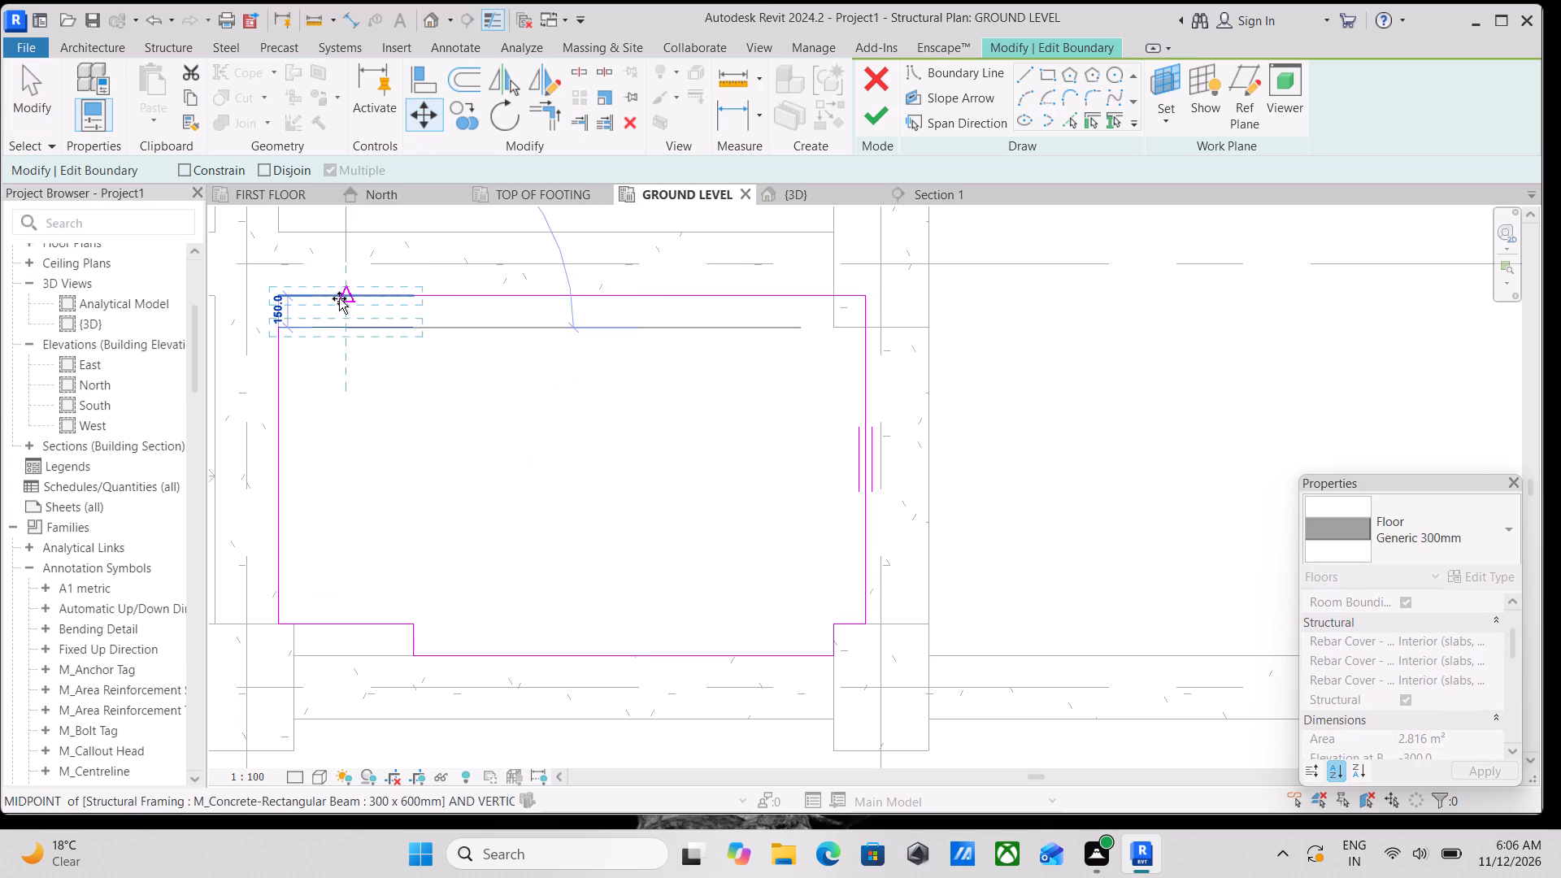
Move the lower-left notch's 150 mm vertical line 563.5 mm horizontally to the right face of the grid D column.
{"action": "scroll", "coordinate": [492, 311], "scroll_direction": "down", "scroll_amount": 2}
{"action": "middle_click_drag", "start_coordinate": [589, 311], "coordinate": [627, 257]}
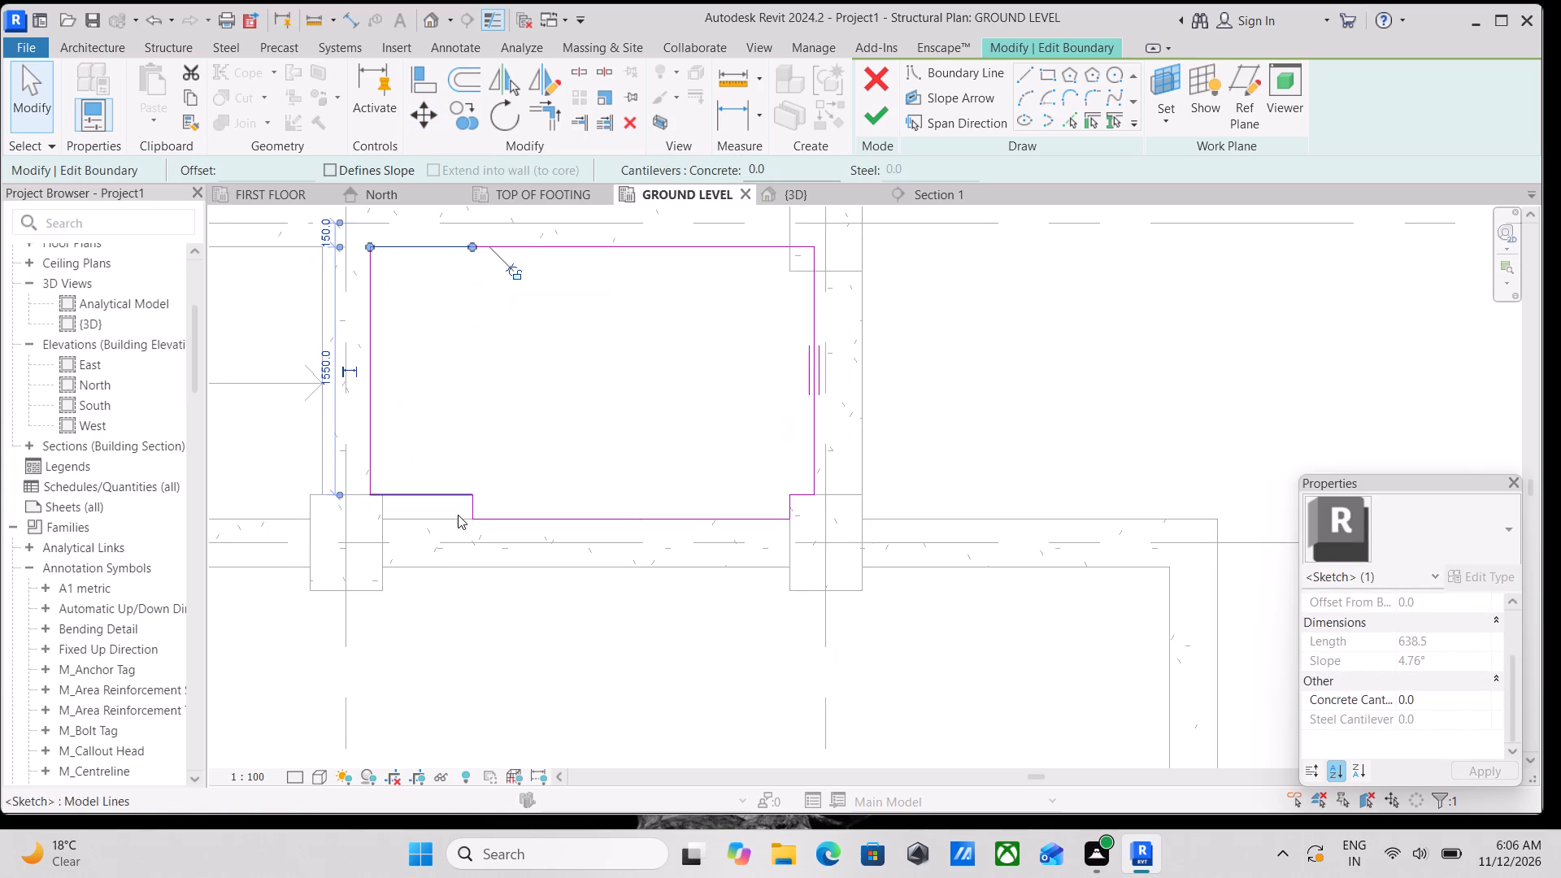
{"action": "left_click", "coordinate": [474, 509]}
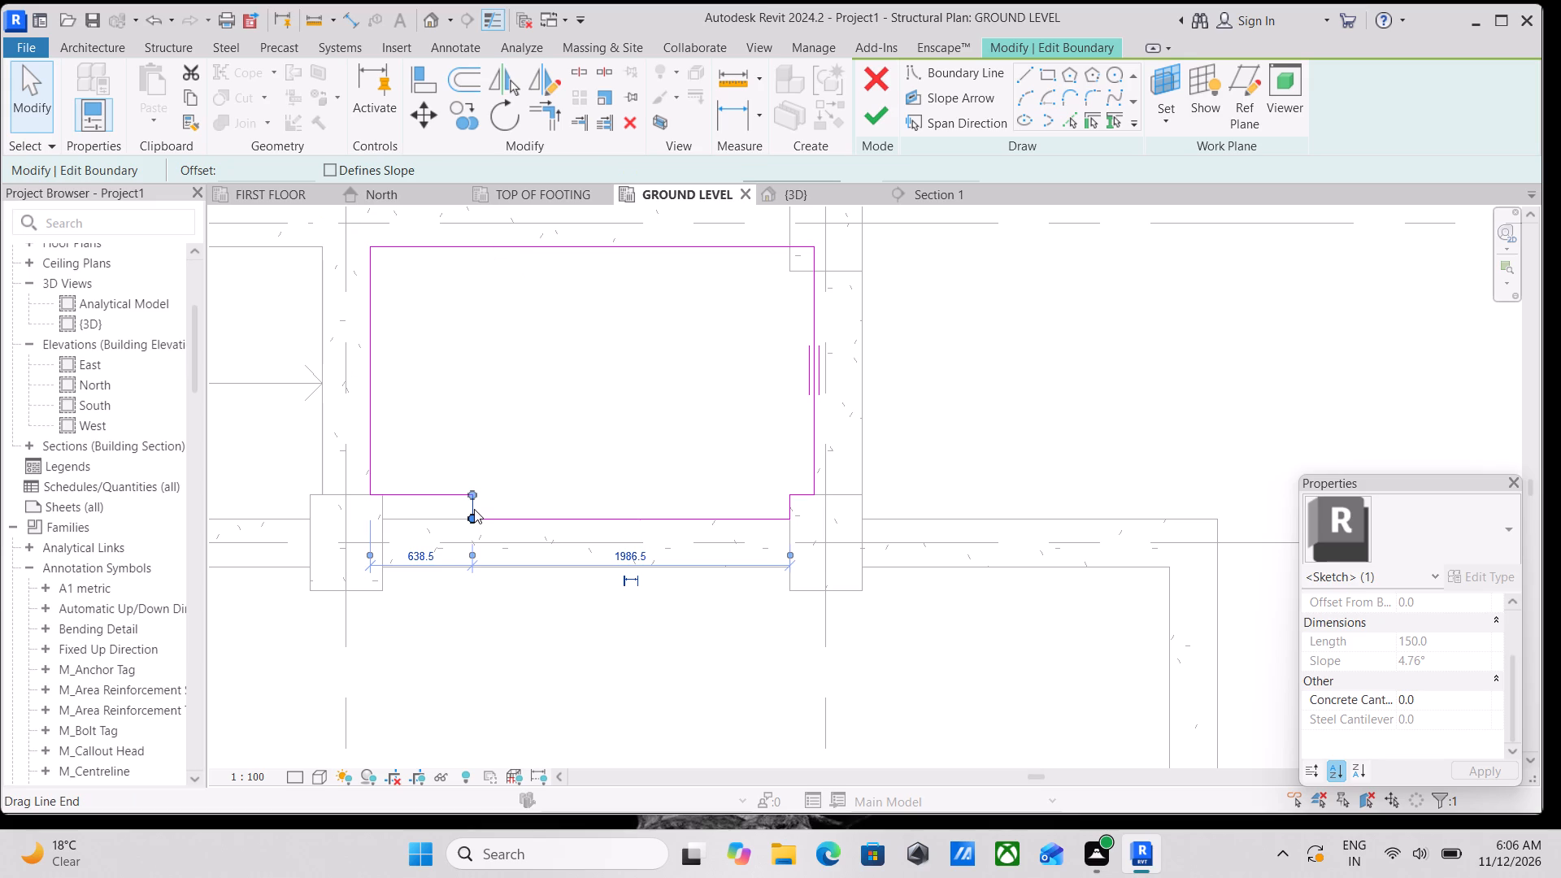
{"action": "right_click", "coordinate": [474, 509]}
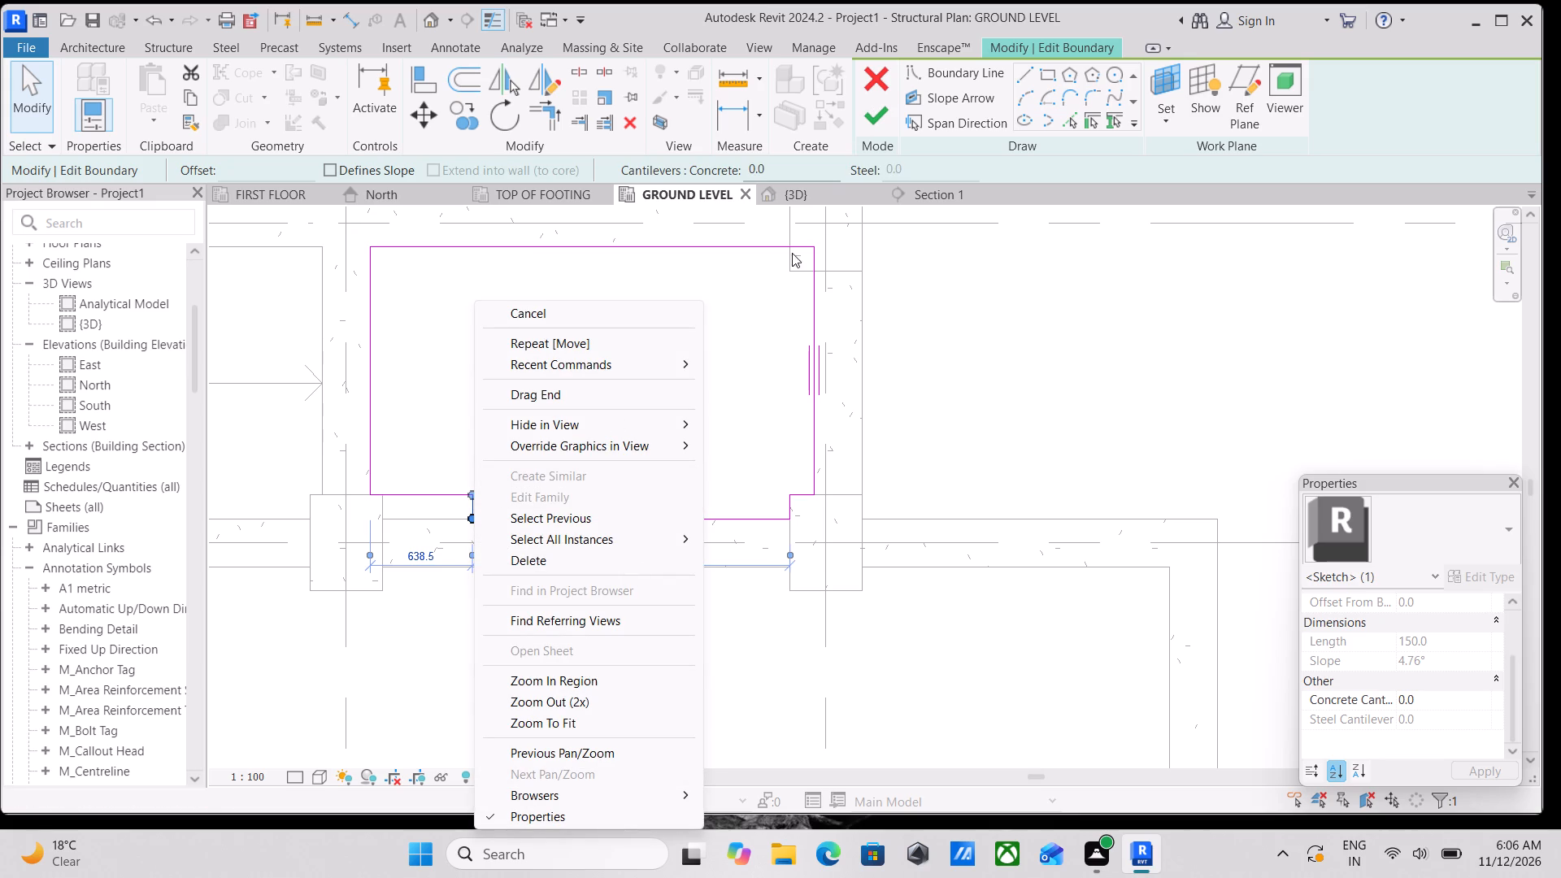
{"action": "left_click", "coordinate": [420, 102]}
{"action": "scroll", "coordinate": [455, 500], "scroll_direction": "up", "scroll_amount": 1}
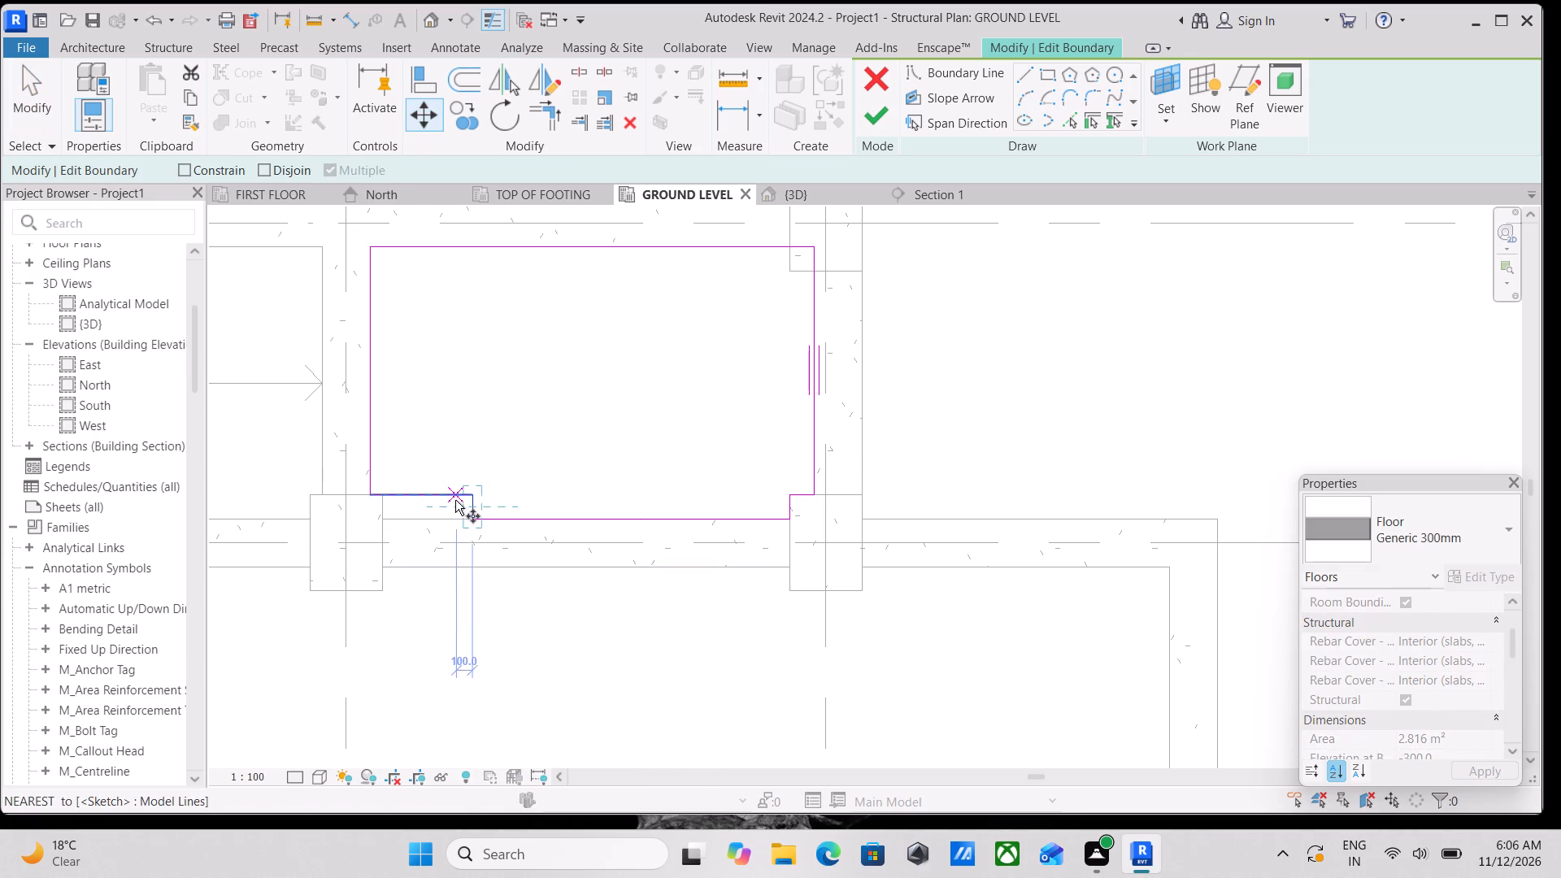
{"action": "scroll", "coordinate": [455, 500], "scroll_direction": "up", "scroll_amount": 6}
{"action": "left_click", "coordinate": [490, 515]}
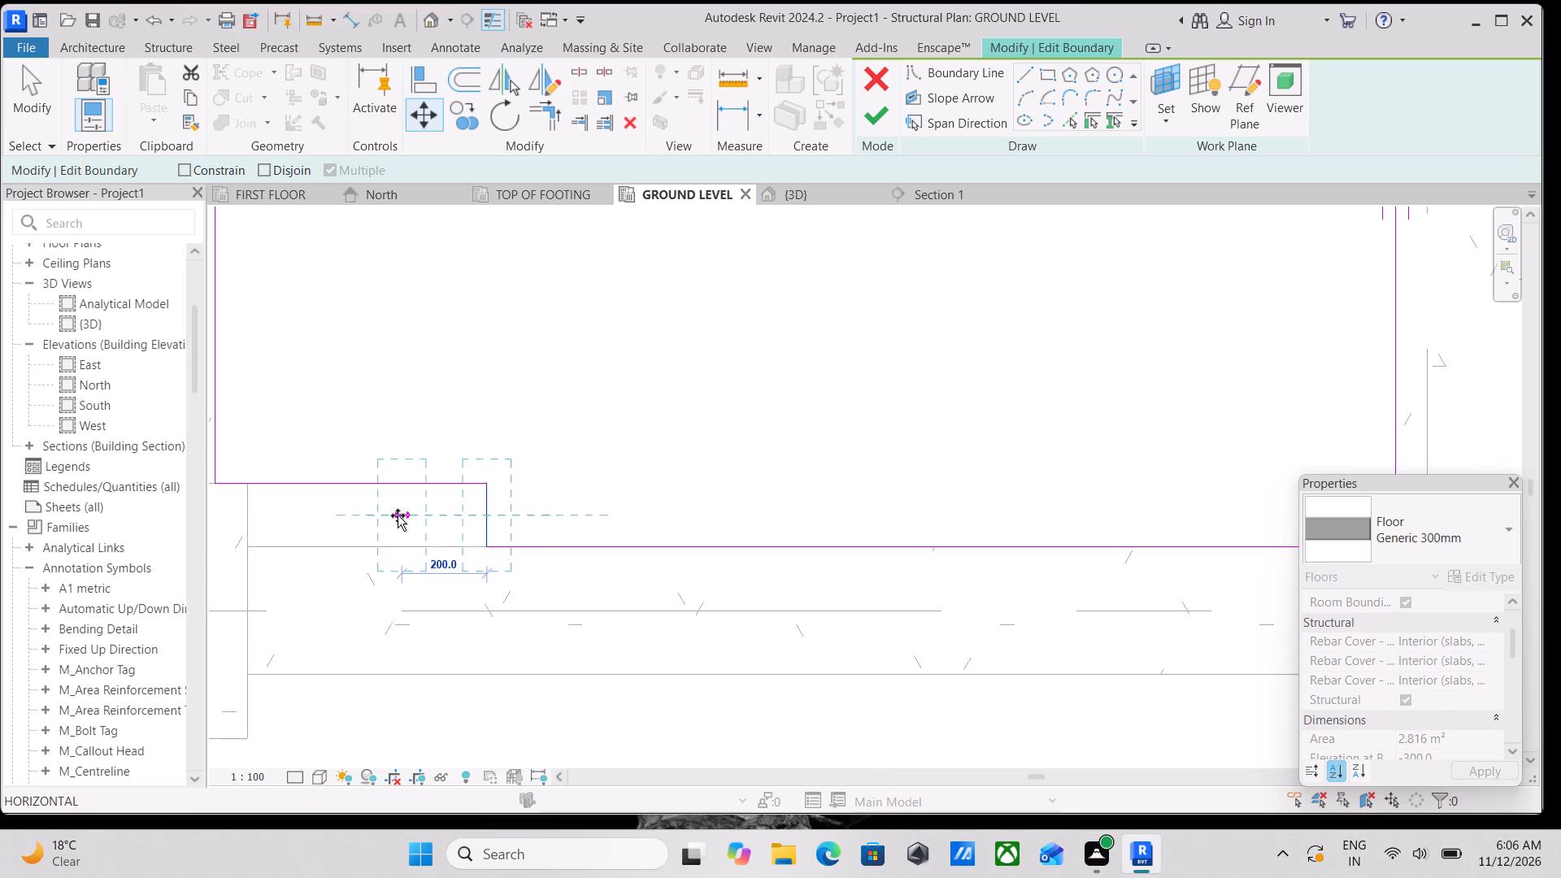
{"action": "middle_click_drag", "start_coordinate": [398, 515], "coordinate": [552, 491]}
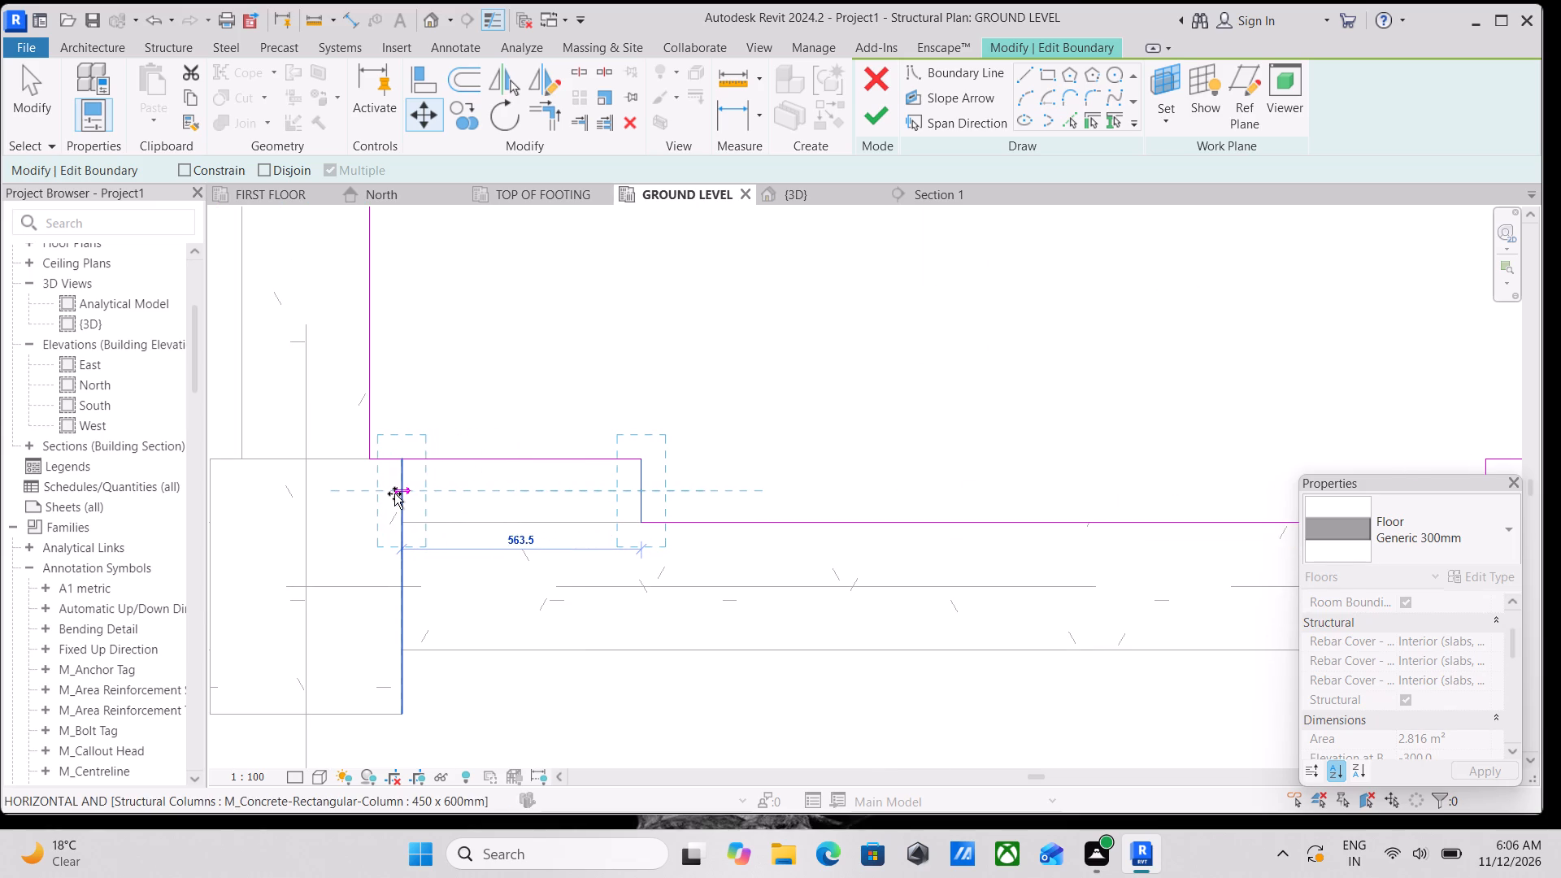
{"action": "left_click", "coordinate": [400, 493]}
Shorten the top boundary line so its right end meets the left face of the upper-right column at grid C.
{"action": "scroll", "coordinate": [456, 476], "scroll_direction": "down", "scroll_amount": 1}
{"action": "middle_click_drag", "start_coordinate": [457, 476], "coordinate": [574, 480]}
{"action": "scroll", "coordinate": [587, 476], "scroll_direction": "up", "scroll_amount": 1}
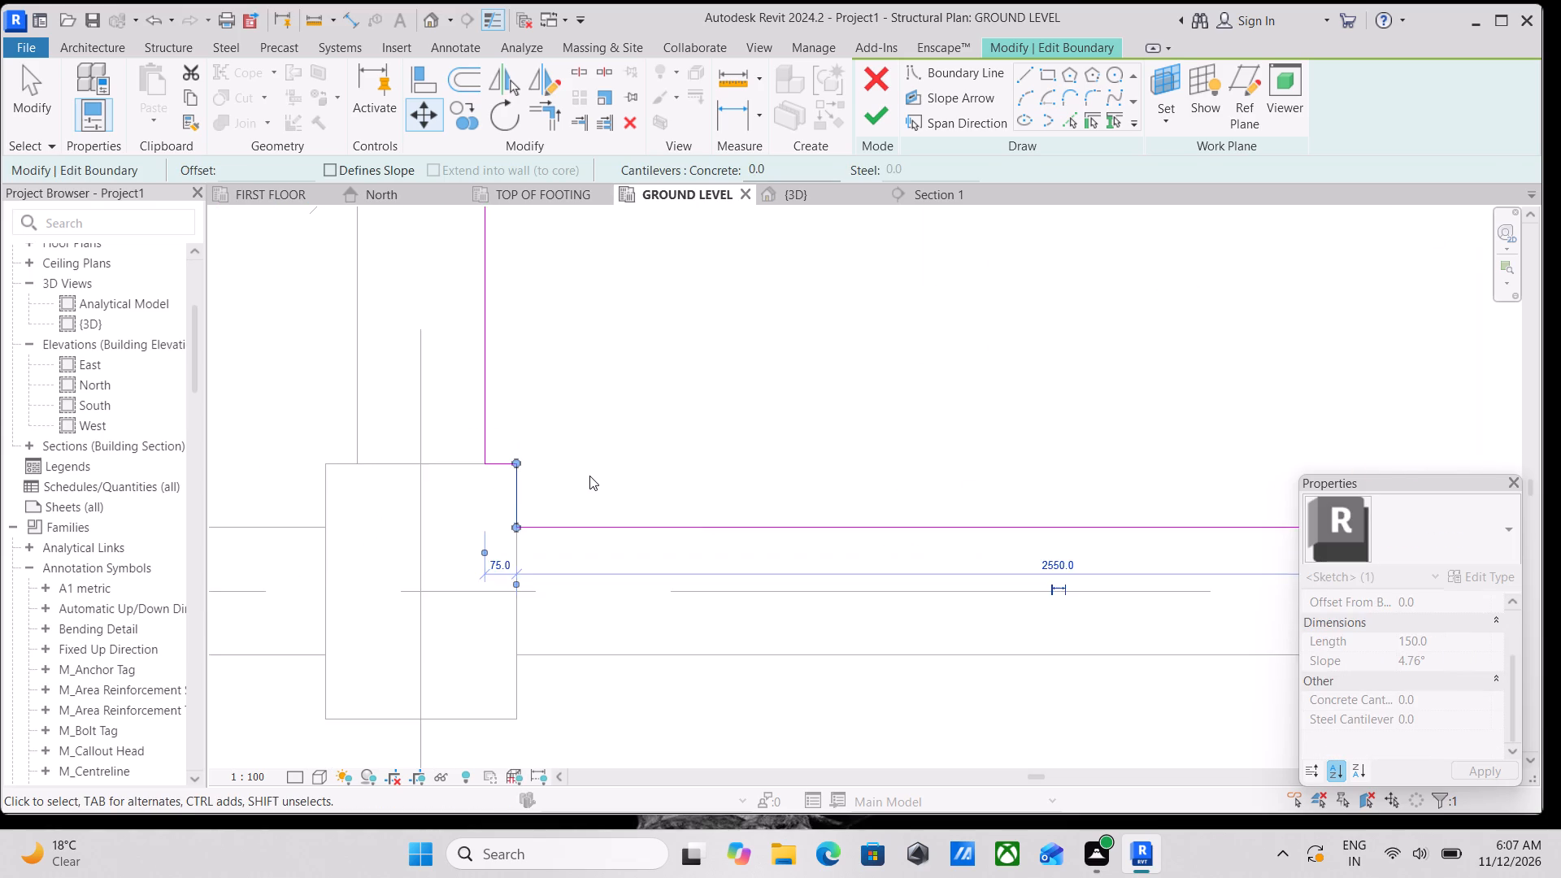
{"action": "scroll", "coordinate": [589, 476], "scroll_direction": "down", "scroll_amount": 11}
{"action": "scroll", "coordinate": [644, 405], "scroll_direction": "down", "scroll_amount": 2}
{"action": "middle_click_drag", "start_coordinate": [644, 406], "coordinate": [642, 459]}
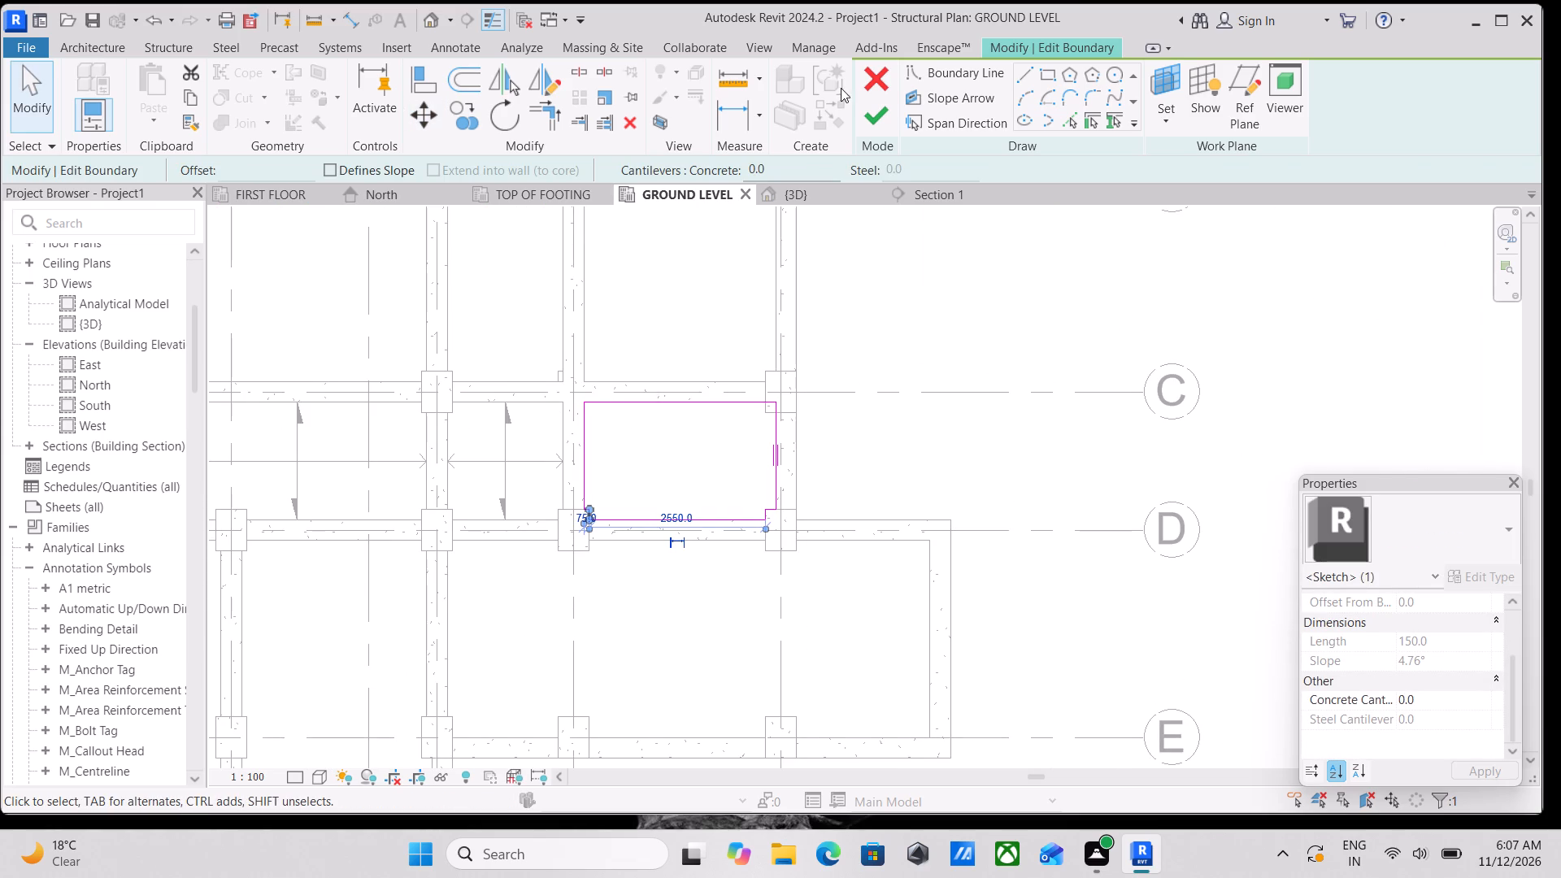
{"action": "scroll", "coordinate": [764, 441], "scroll_direction": "up", "scroll_amount": 2}
{"action": "scroll", "coordinate": [795, 307], "scroll_direction": "up", "scroll_amount": 3}
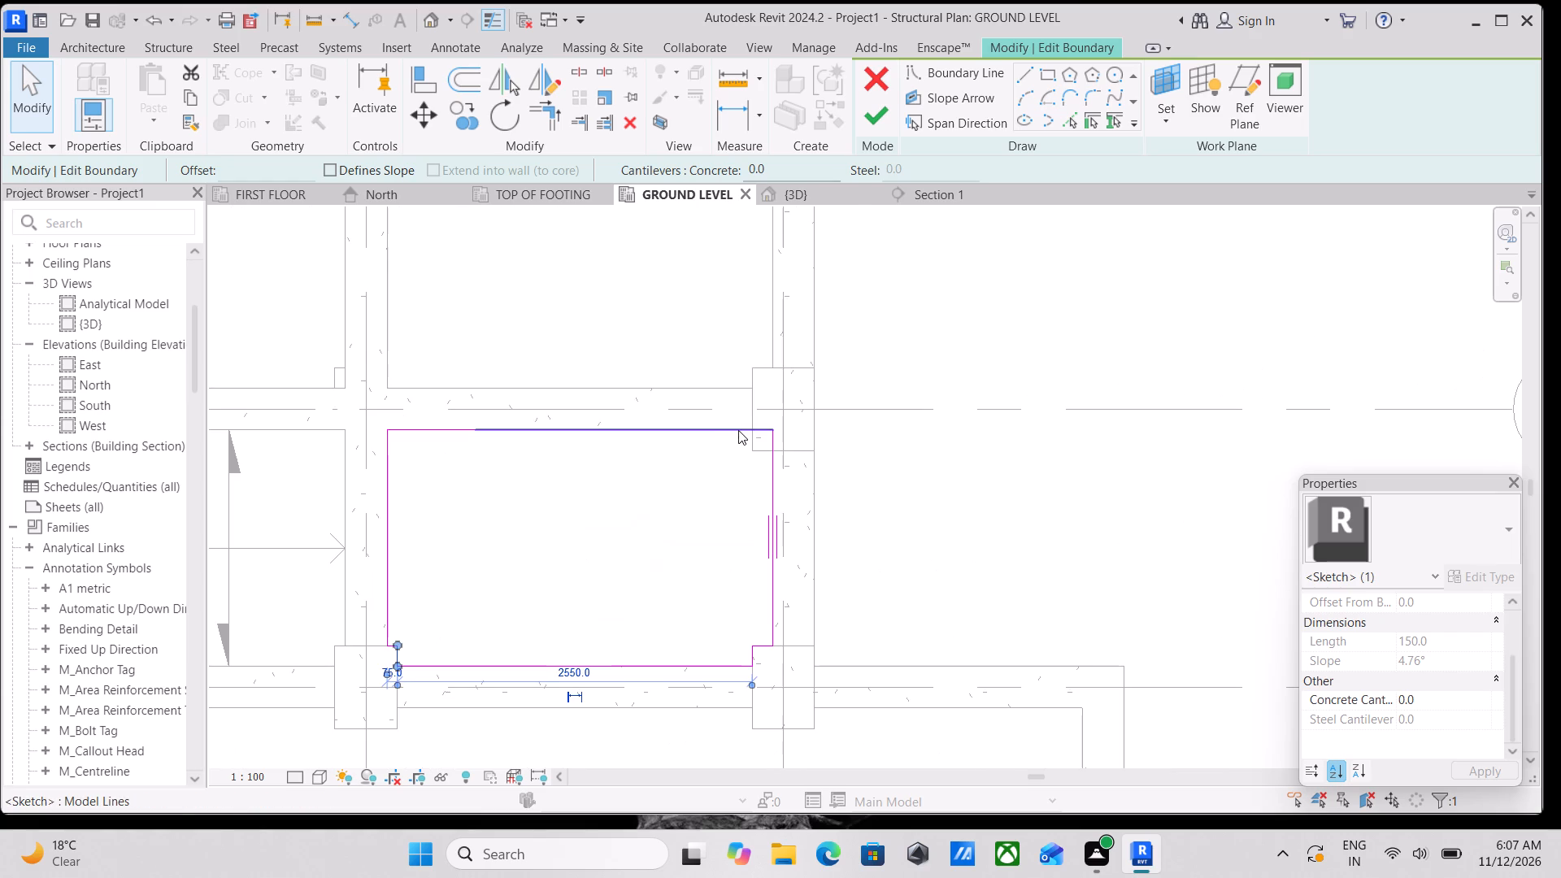
{"action": "left_click", "coordinate": [757, 433]}
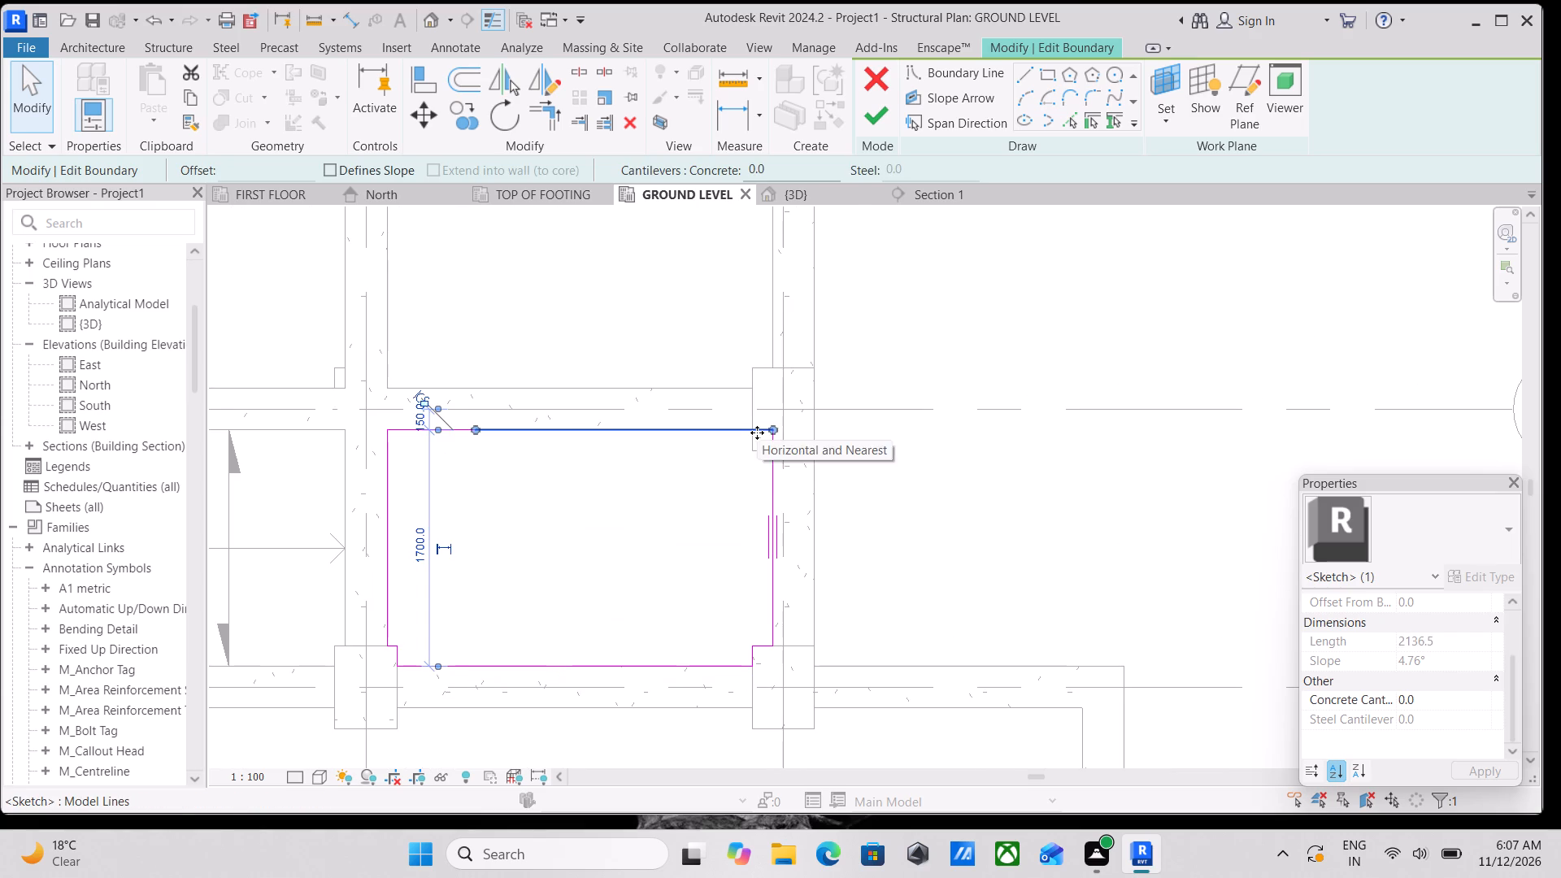
{"action": "scroll", "coordinate": [768, 441], "scroll_direction": "up", "scroll_amount": 19}
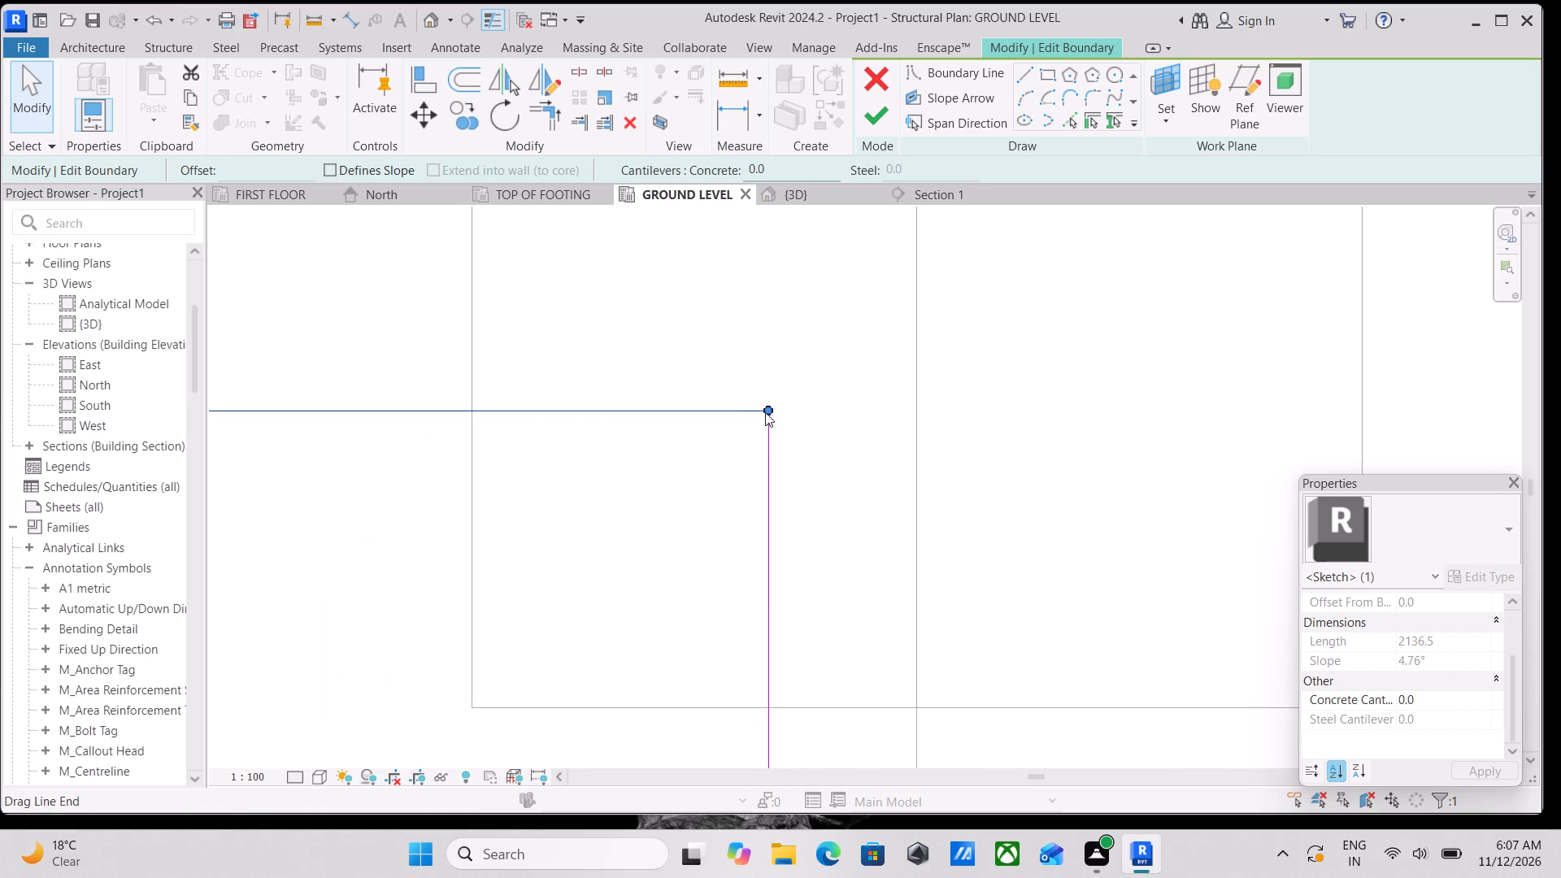
{"action": "left_click_drag", "start_coordinate": [765, 408], "coordinate": [541, 426]}
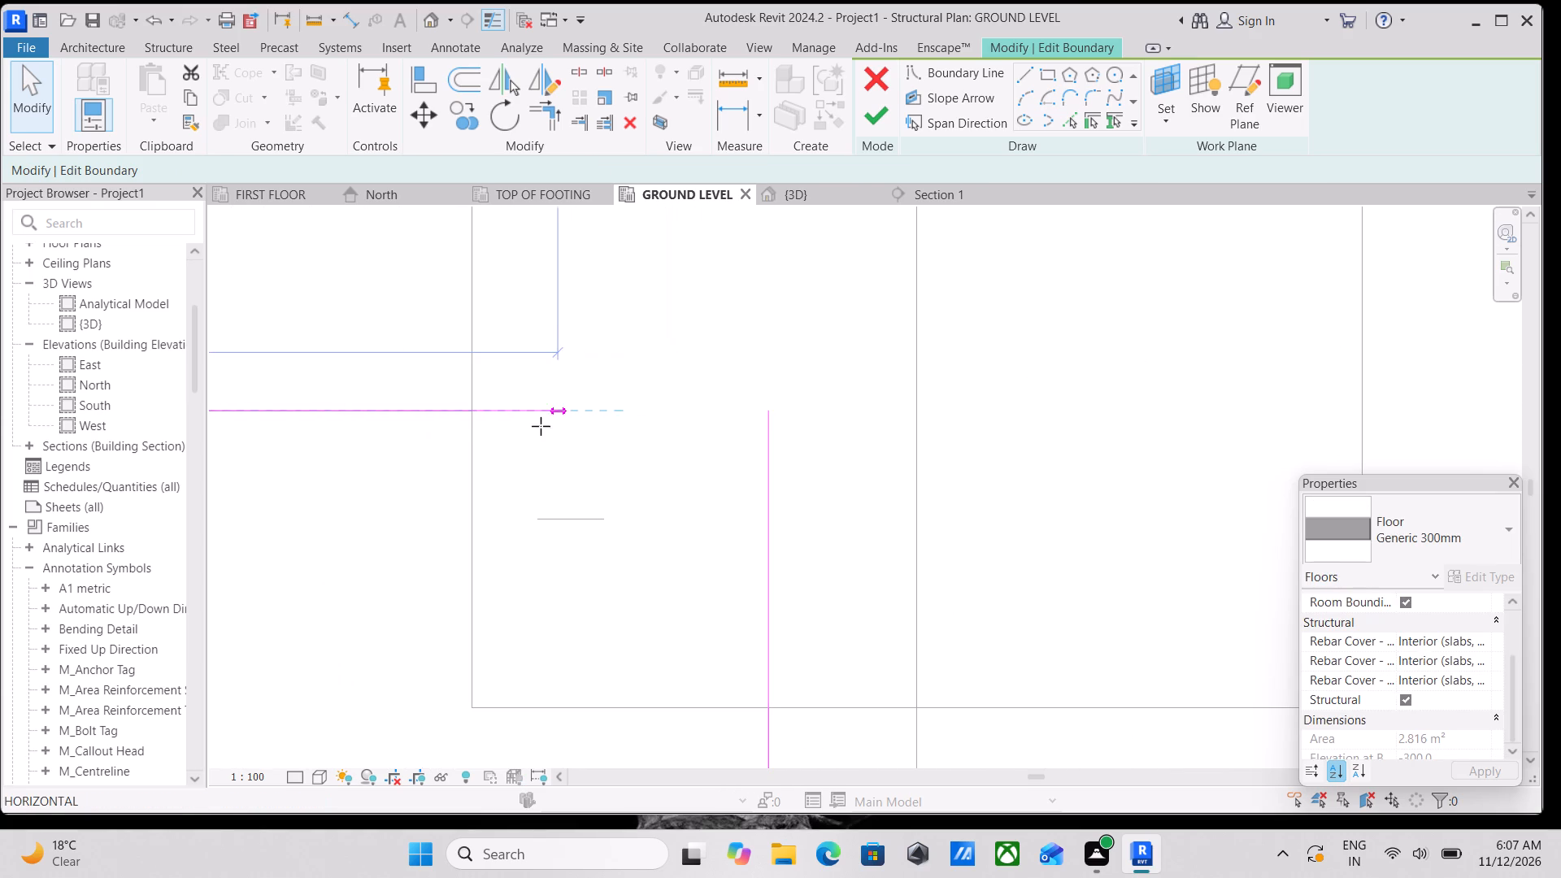
{"action": "left_click_drag", "start_coordinate": [541, 426], "coordinate": [465, 418]}
Shorten the right boundary line to 1400 mm so its upper end meets the lower face of the grid C column.
{"action": "scroll", "coordinate": [598, 402], "scroll_direction": "down", "scroll_amount": 3}
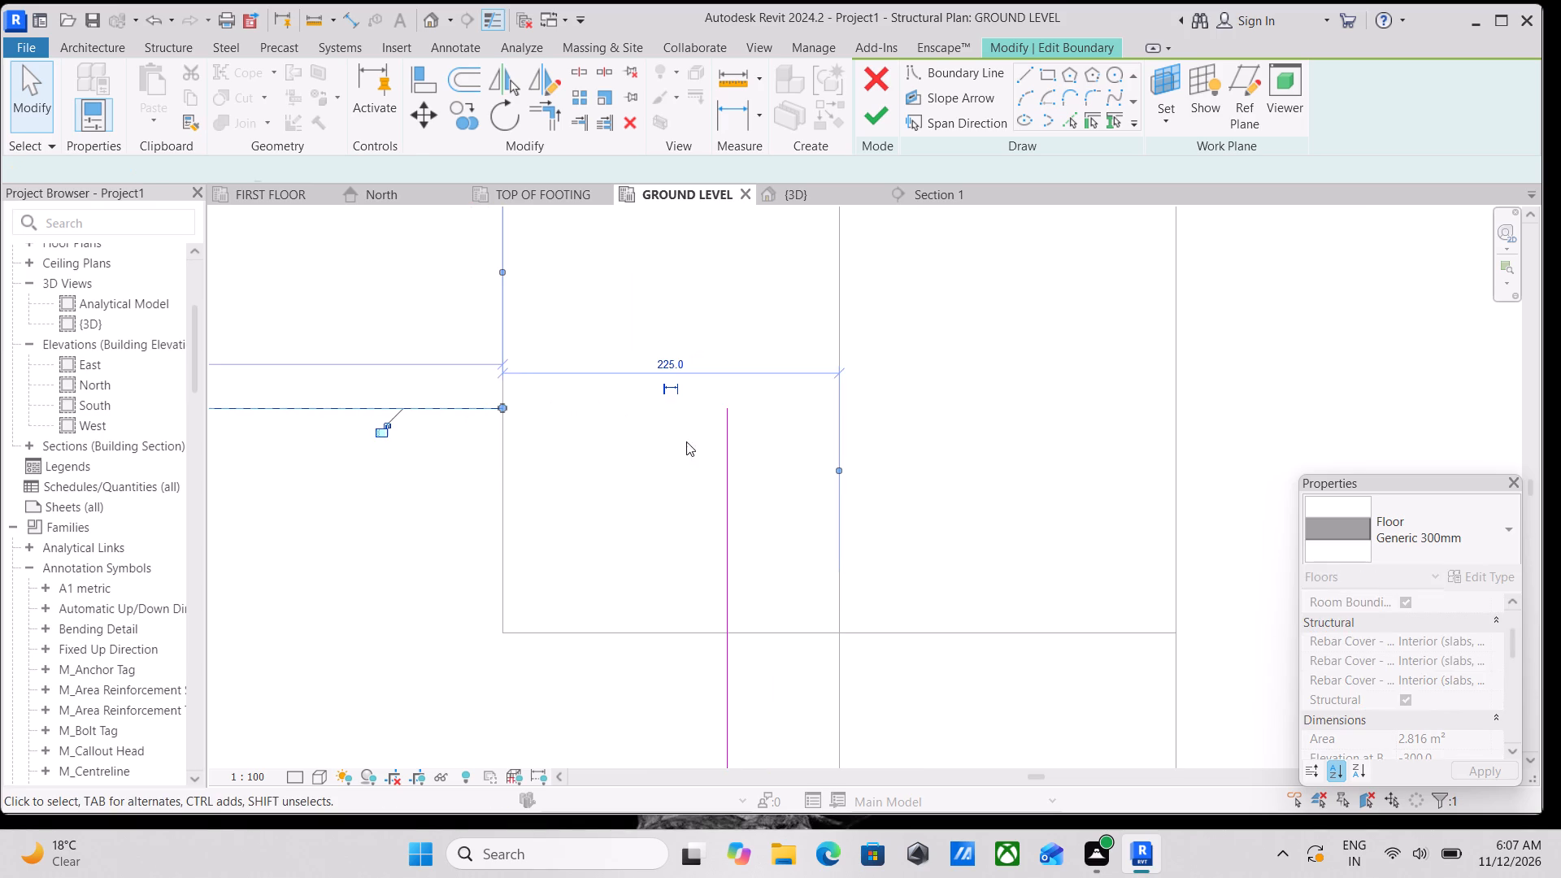
{"action": "left_click", "coordinate": [710, 475]}
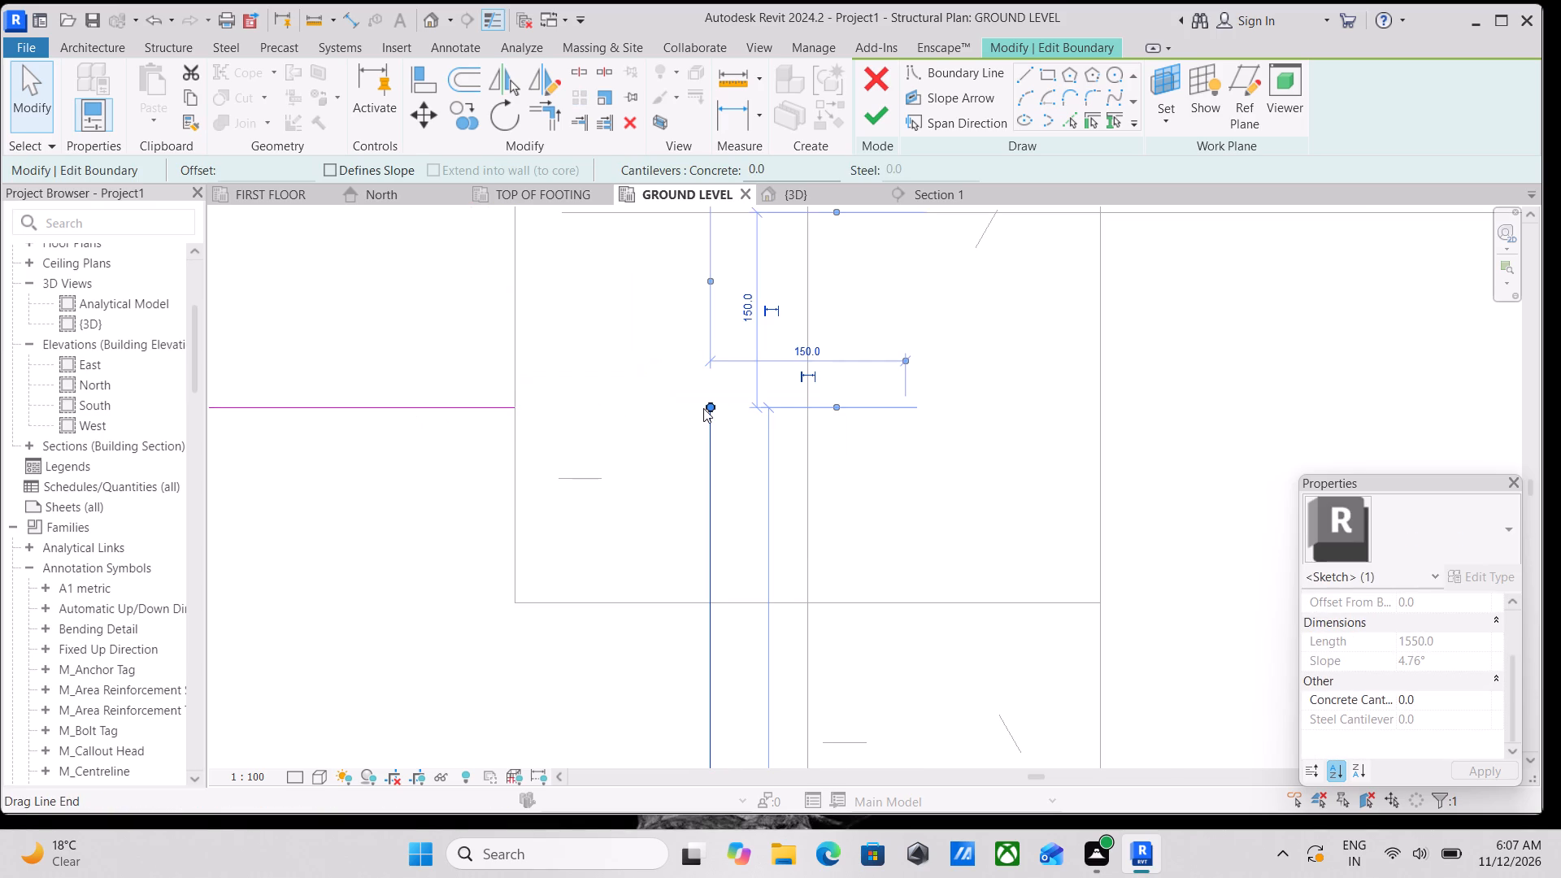
{"action": "left_click_drag", "start_coordinate": [711, 399], "coordinate": [703, 527]}
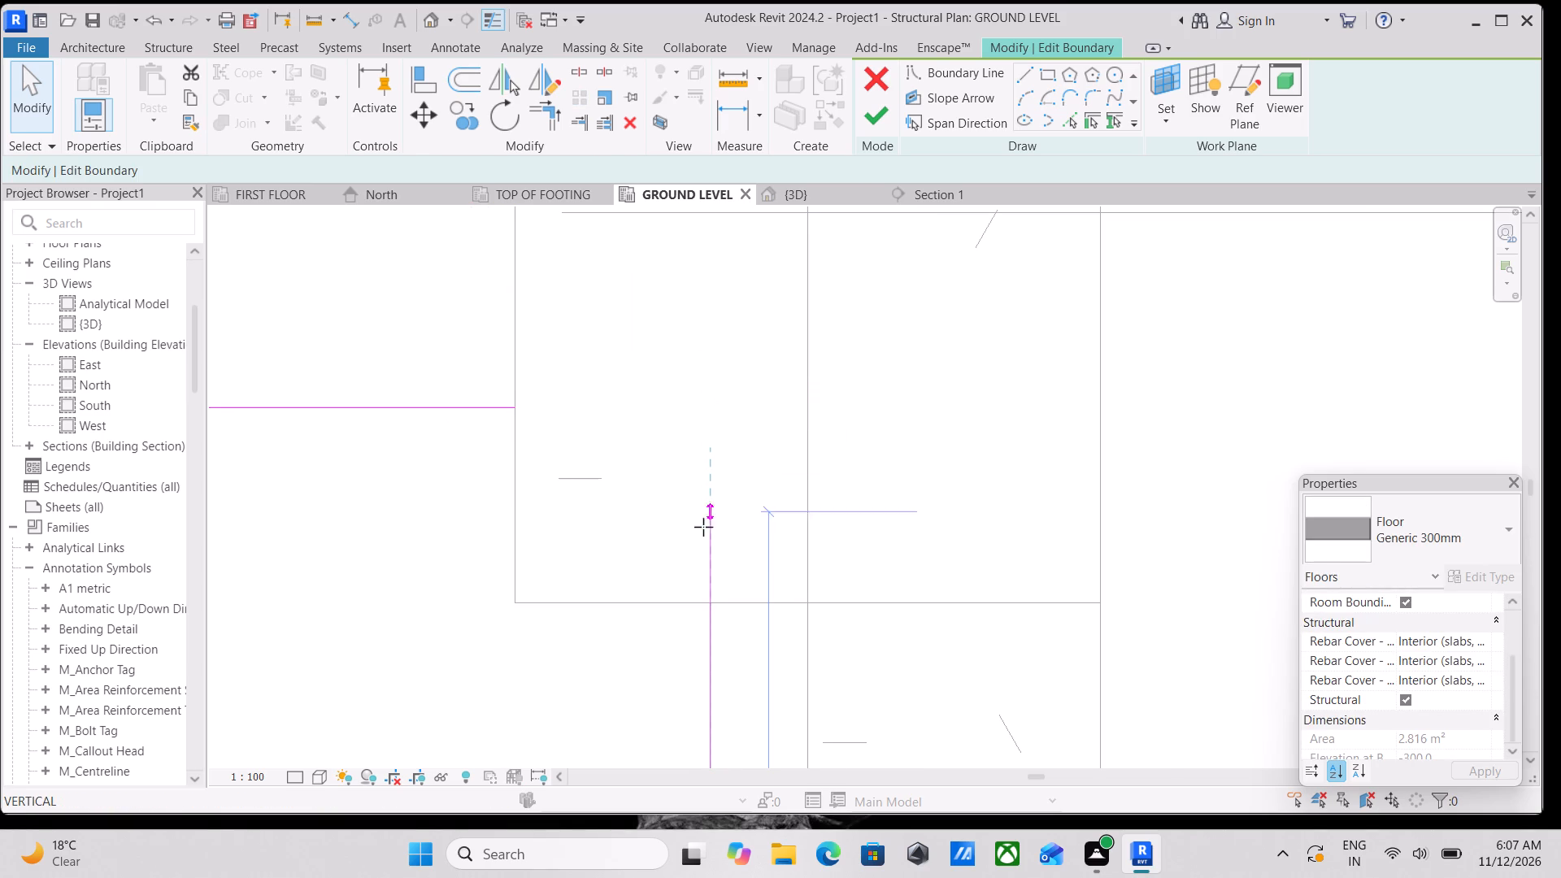
{"action": "left_click_drag", "start_coordinate": [703, 527], "coordinate": [709, 600]}
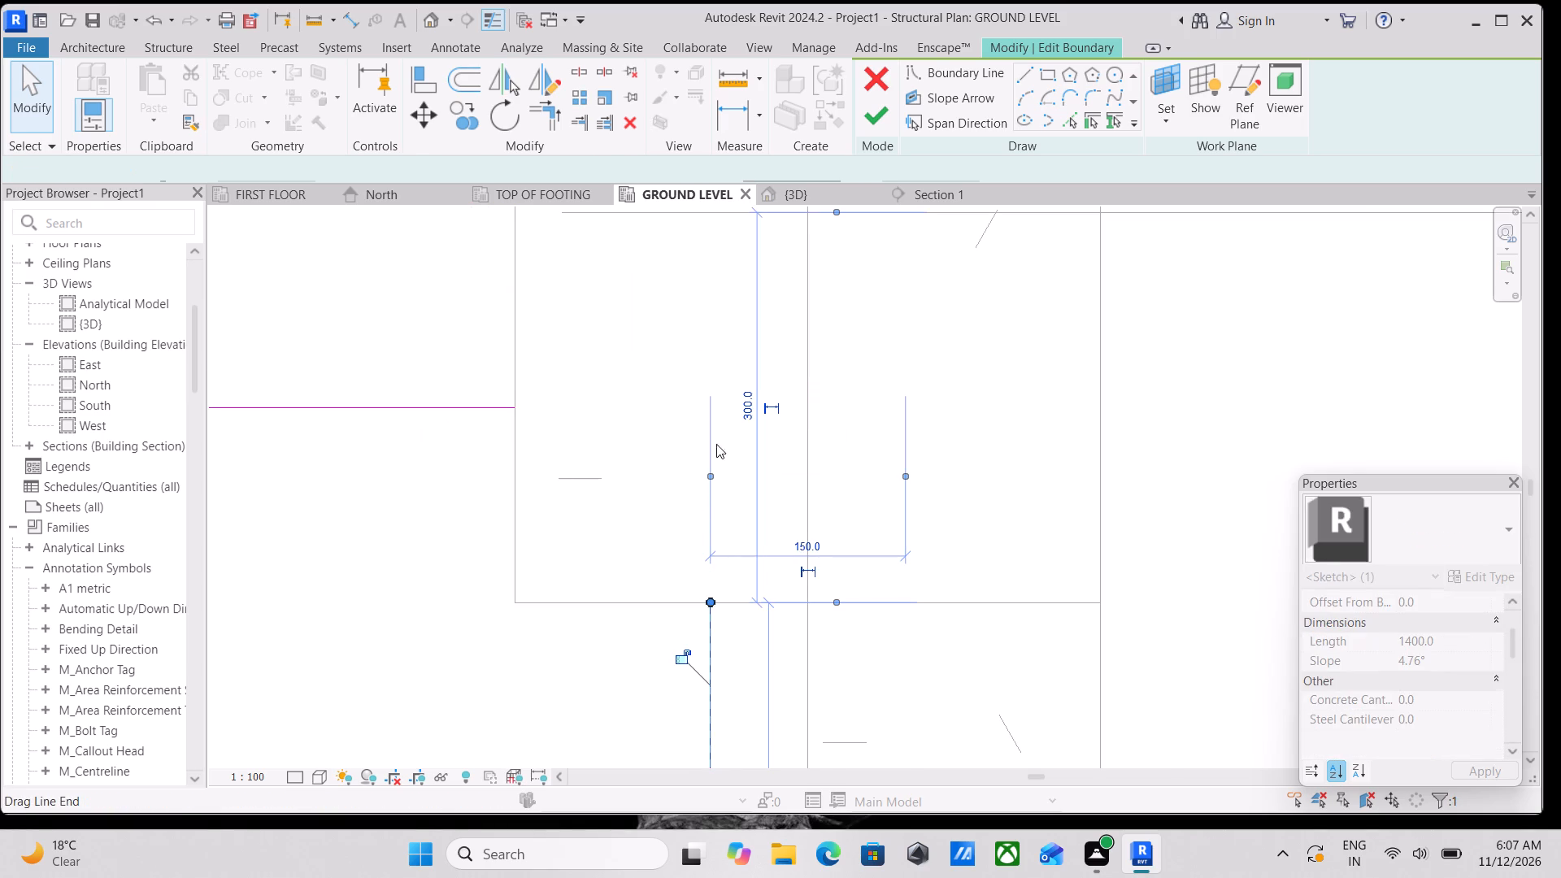
Close the boundary's upper-right corner around the grid C column with a 150 mm vertical line and a 150 mm horizontal line.
{"action": "left_click", "coordinate": [1032, 79]}
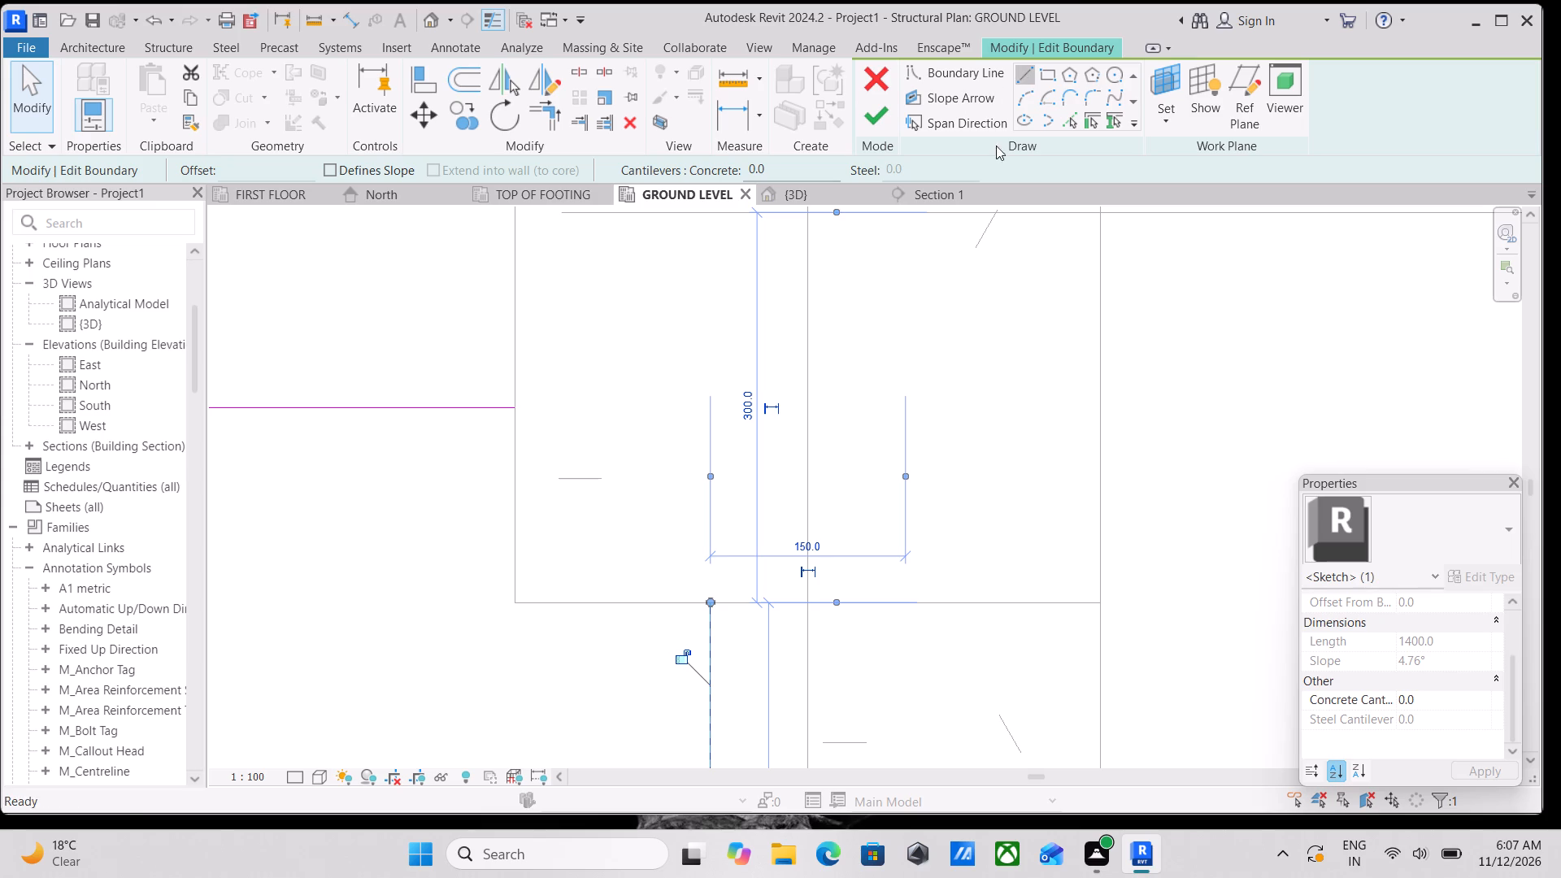
{"action": "left_click", "coordinate": [514, 410]}
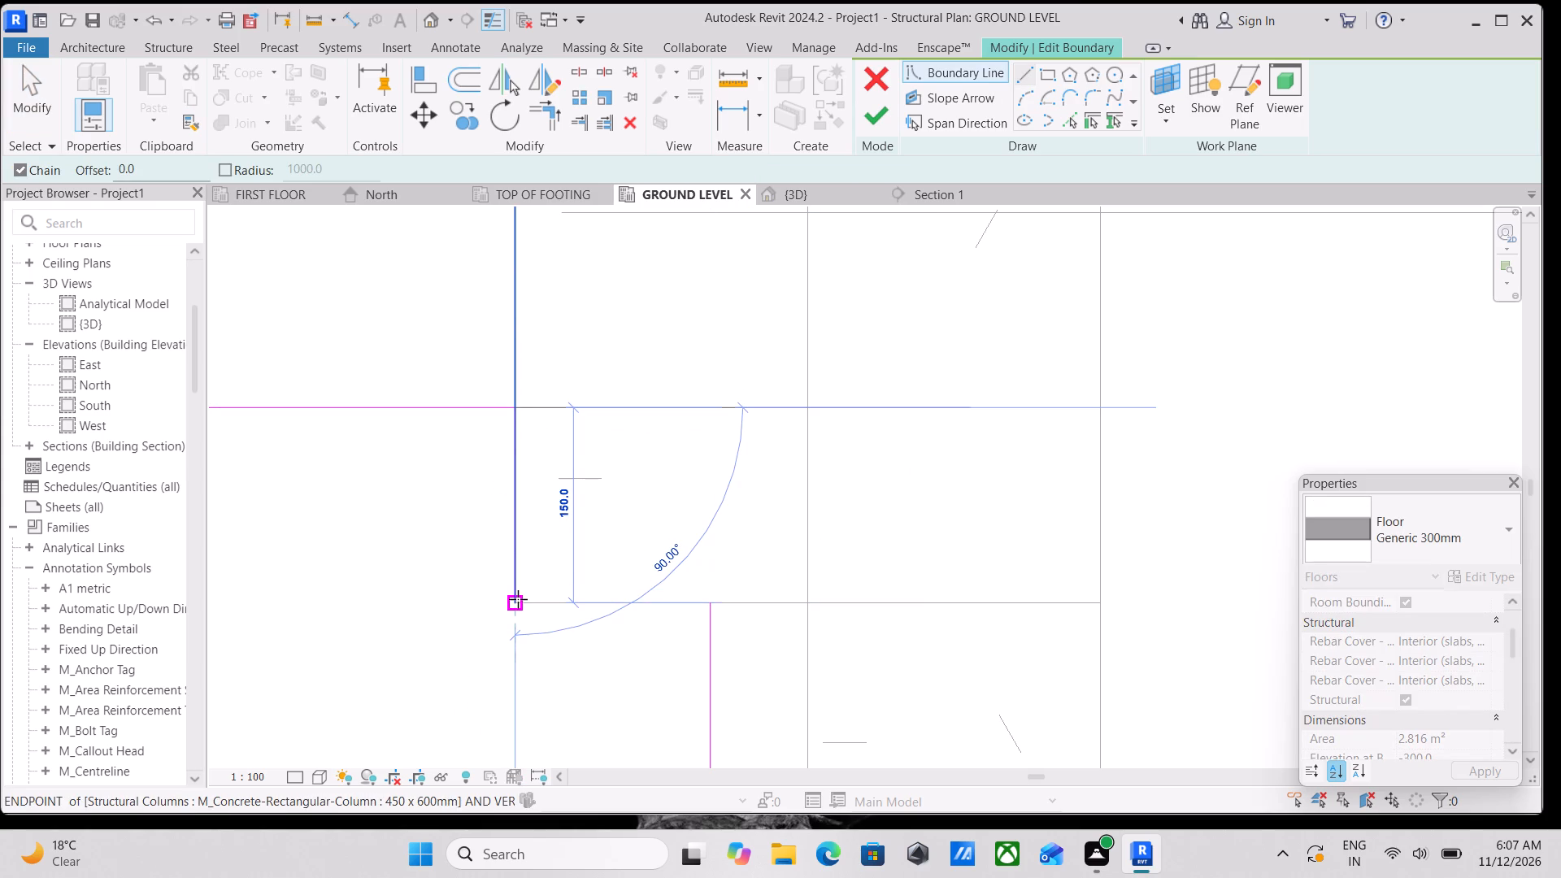
{"action": "left_click", "coordinate": [518, 598]}
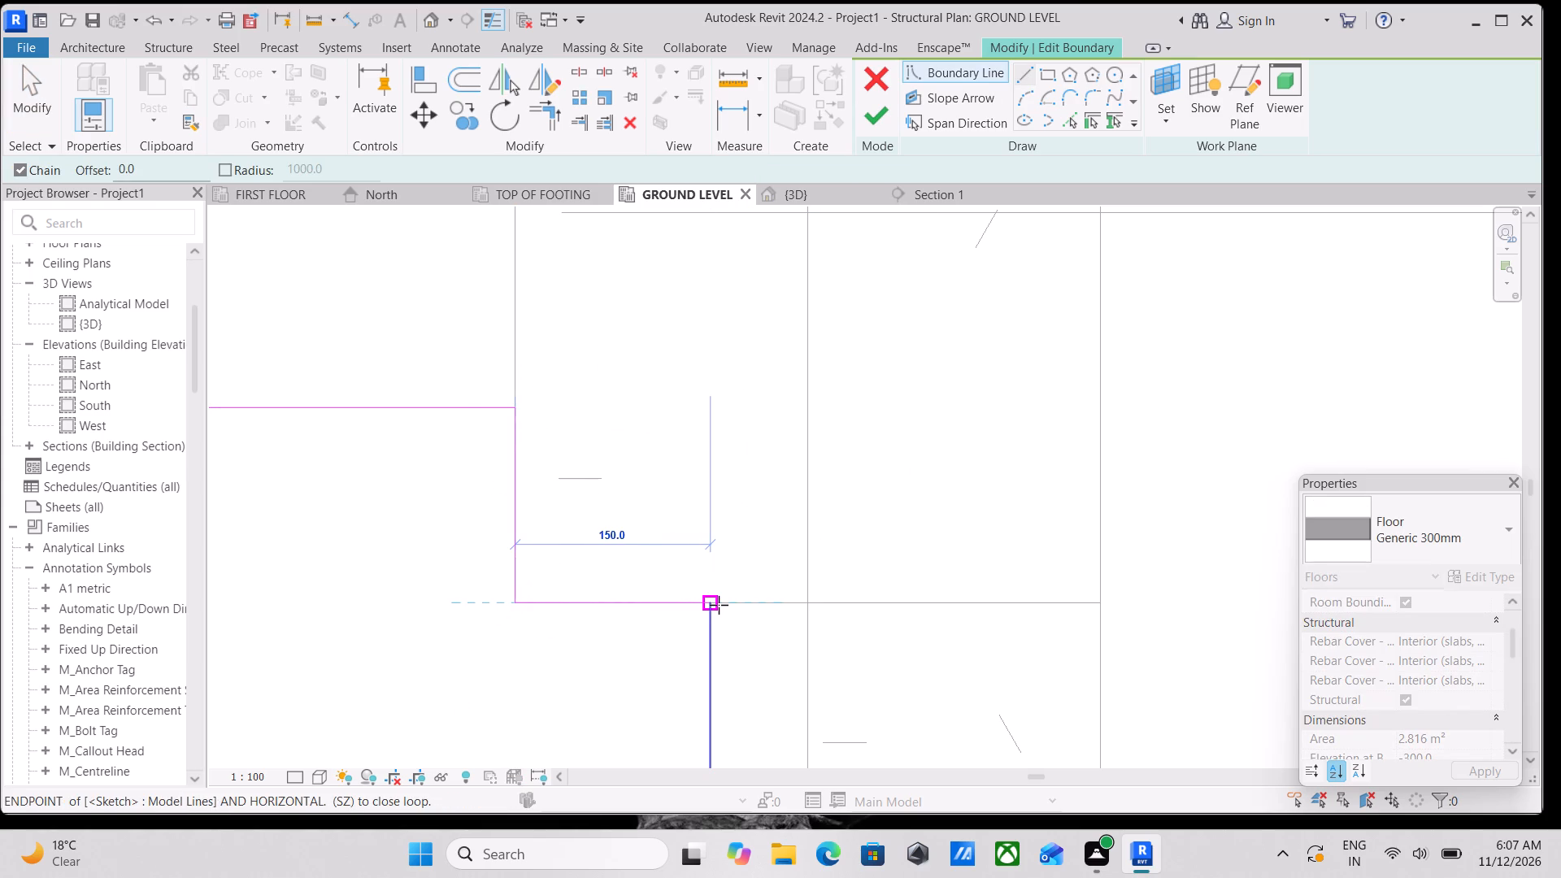
{"action": "left_click", "coordinate": [719, 605]}
{"action": "key", "text": "Escape"}
Check the closed outline in the right bay between grids C and D, finish the floor's boundary edit and deselect it.
{"action": "scroll", "coordinate": [727, 528], "scroll_direction": "down", "scroll_amount": 8}
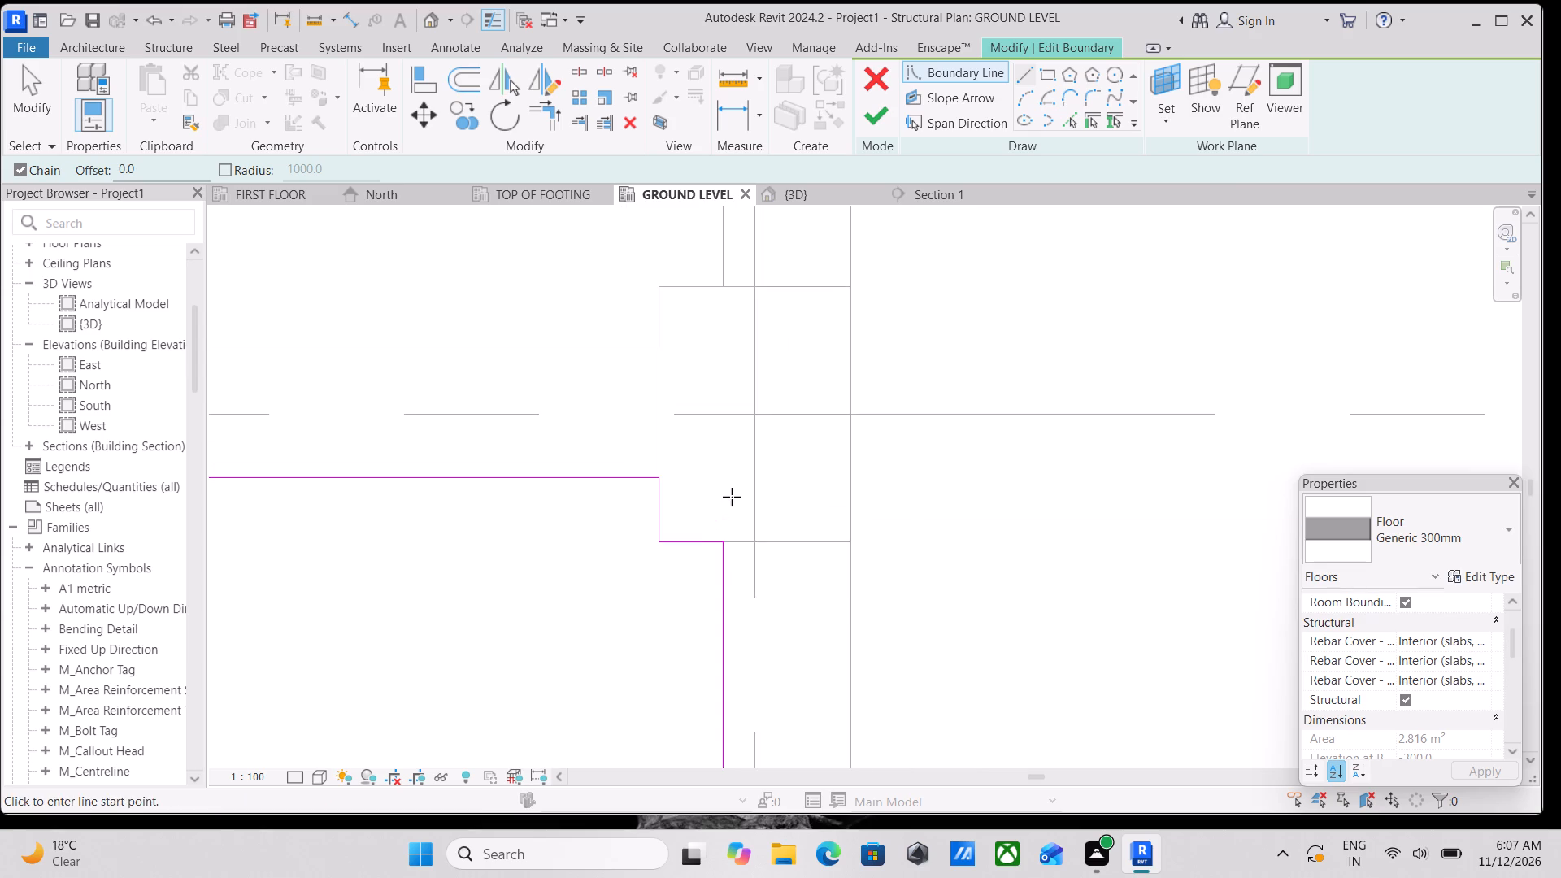
{"action": "middle_click_drag", "start_coordinate": [732, 497], "coordinate": [750, 512]}
{"action": "scroll", "coordinate": [750, 512], "scroll_direction": "down", "scroll_amount": 8}
{"action": "scroll", "coordinate": [527, 560], "scroll_direction": "down", "scroll_amount": 3}
{"action": "middle_click_drag", "start_coordinate": [527, 560], "coordinate": [554, 550]}
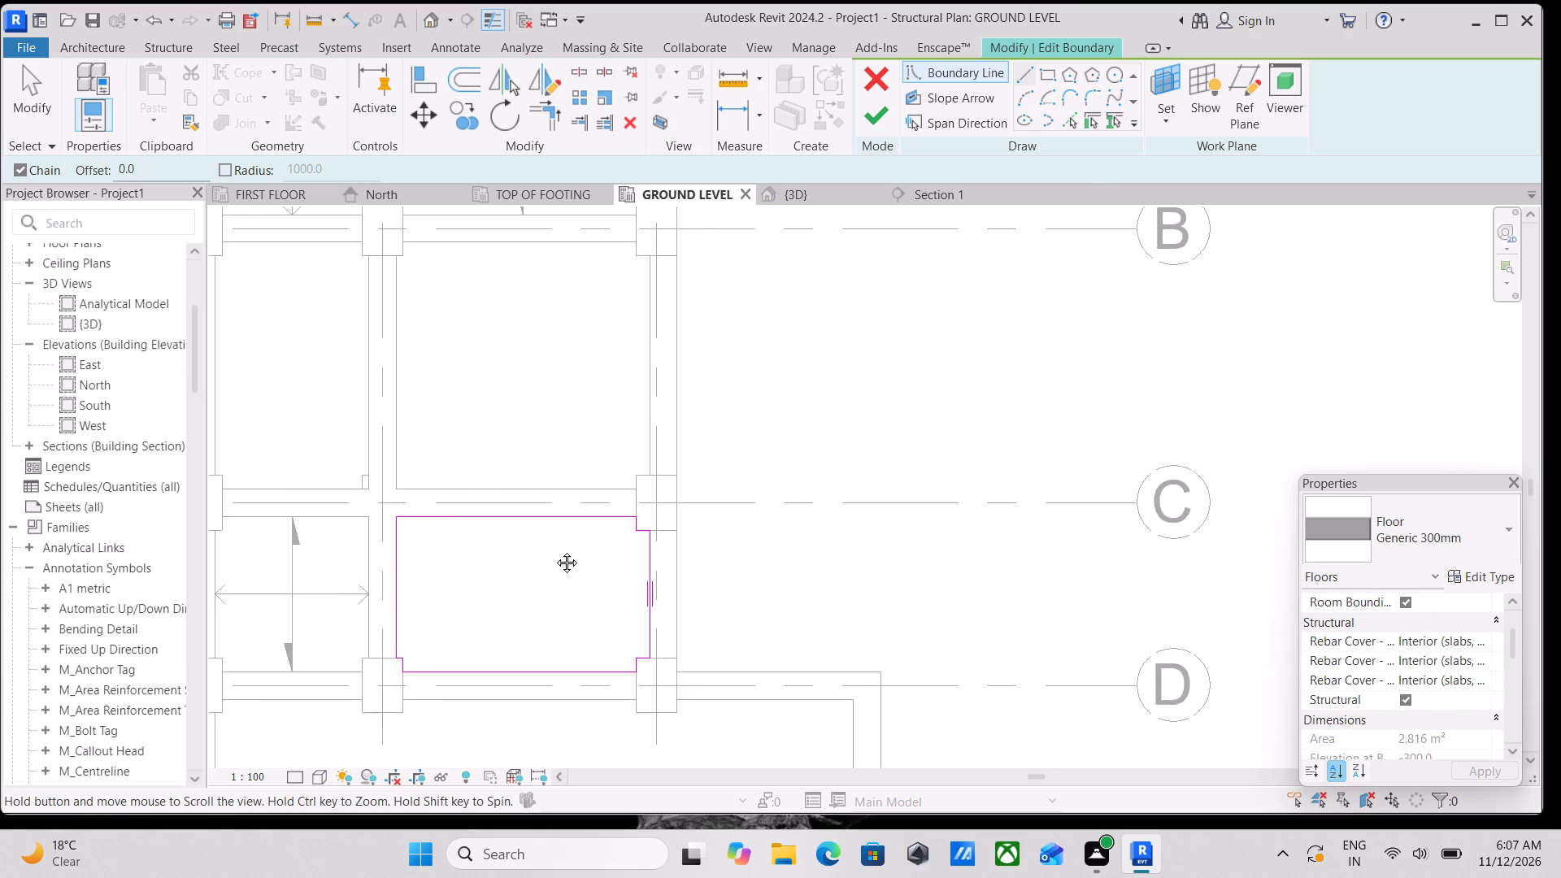
{"action": "middle_click_drag", "start_coordinate": [554, 550], "coordinate": [702, 505]}
{"action": "scroll", "coordinate": [702, 505], "scroll_direction": "up", "scroll_amount": 1}
{"action": "scroll", "coordinate": [702, 505], "scroll_direction": "down", "scroll_amount": 3}
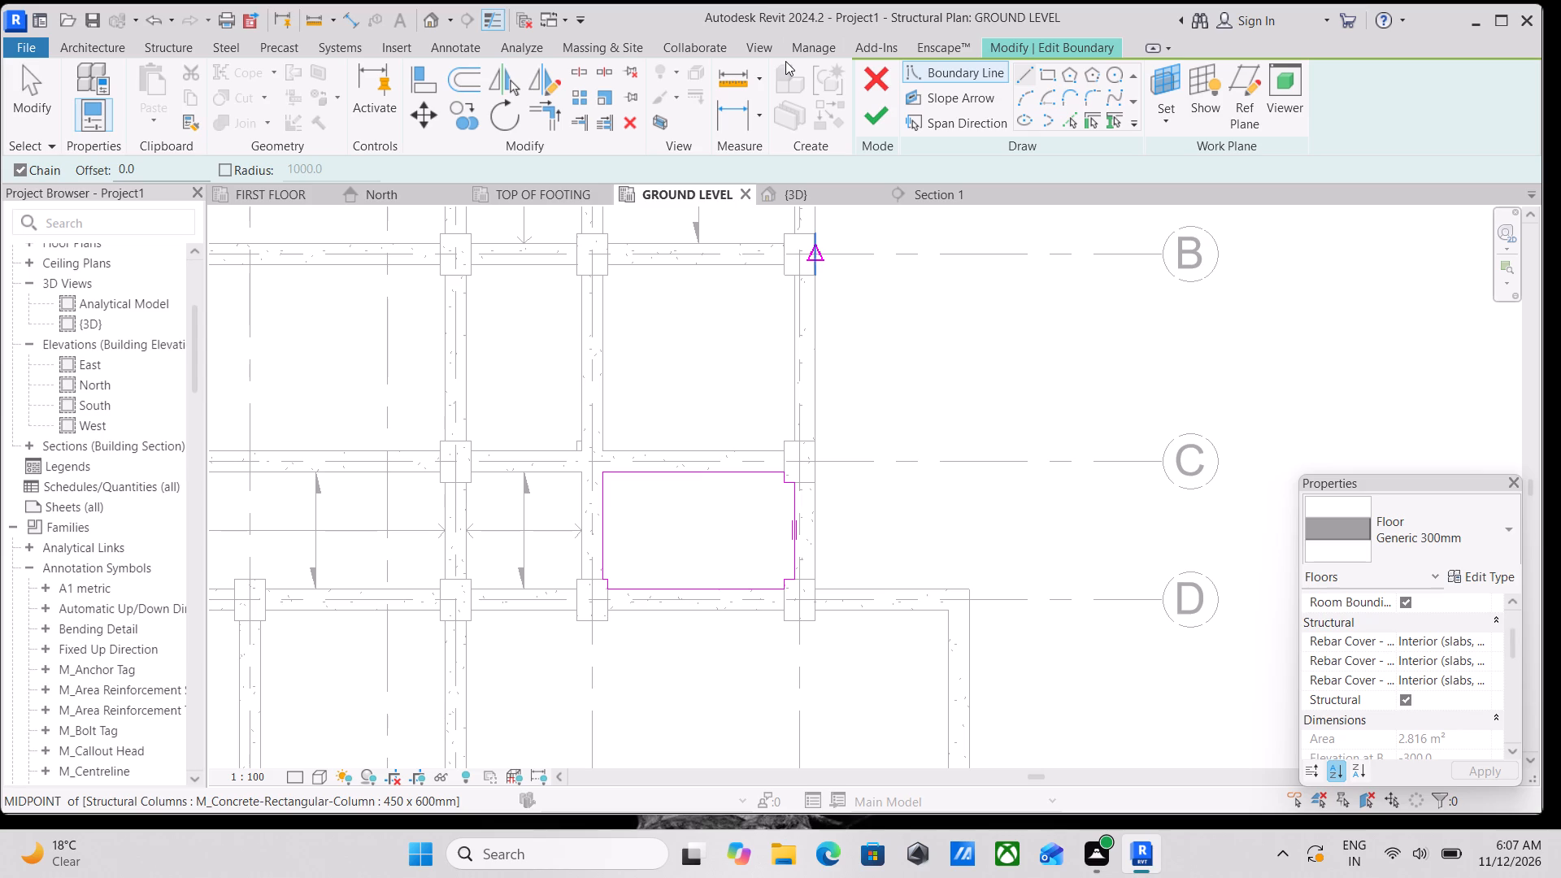
{"action": "scroll", "coordinate": [741, 546], "scroll_direction": "up", "scroll_amount": 6}
{"action": "middle_click_drag", "start_coordinate": [755, 536], "coordinate": [941, 524]}
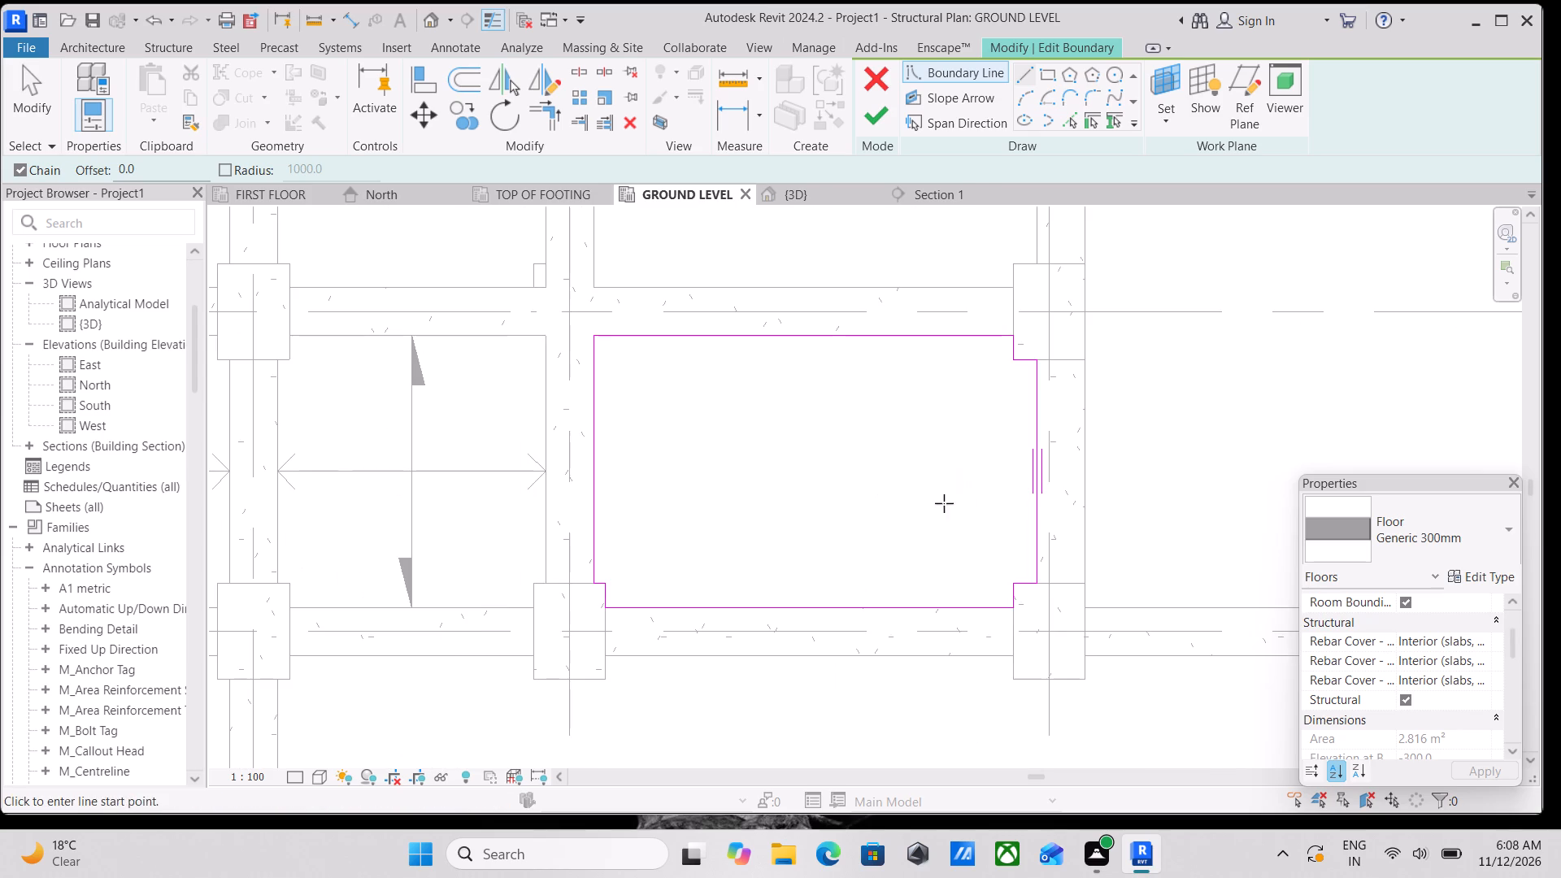
{"action": "scroll", "coordinate": [1007, 156], "scroll_direction": "down", "scroll_amount": 2}
{"action": "scroll", "coordinate": [893, 437], "scroll_direction": "down", "scroll_amount": 3}
{"action": "middle_click_drag", "start_coordinate": [867, 498], "coordinate": [915, 534]}
{"action": "scroll", "coordinate": [905, 522], "scroll_direction": "down", "scroll_amount": 1}
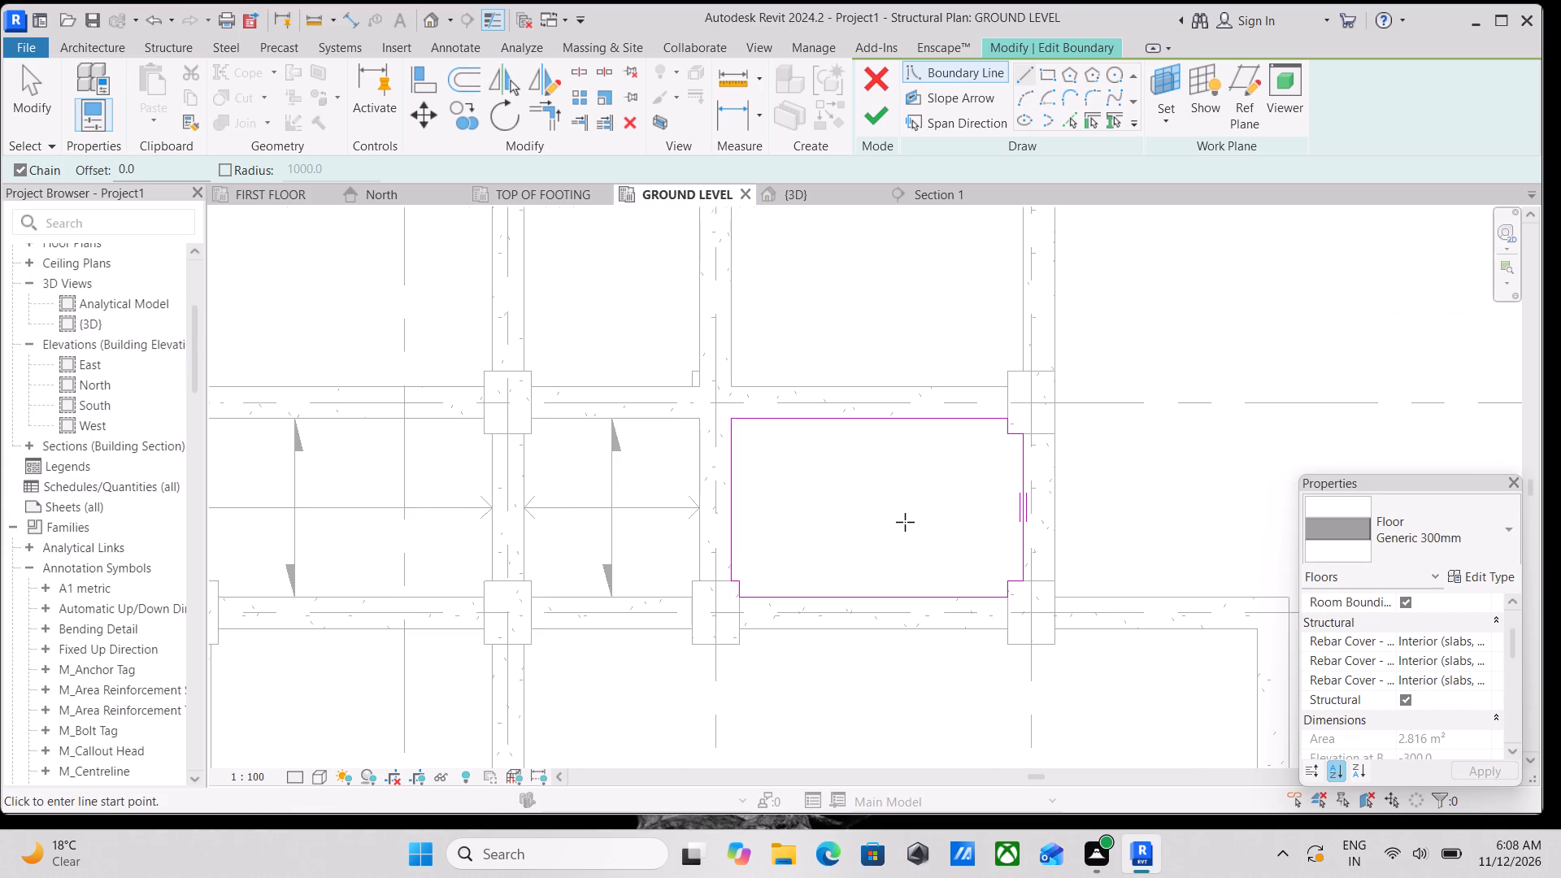
{"action": "scroll", "coordinate": [905, 522], "scroll_direction": "down", "scroll_amount": 1}
{"action": "middle_click_drag", "start_coordinate": [905, 522], "coordinate": [916, 559]}
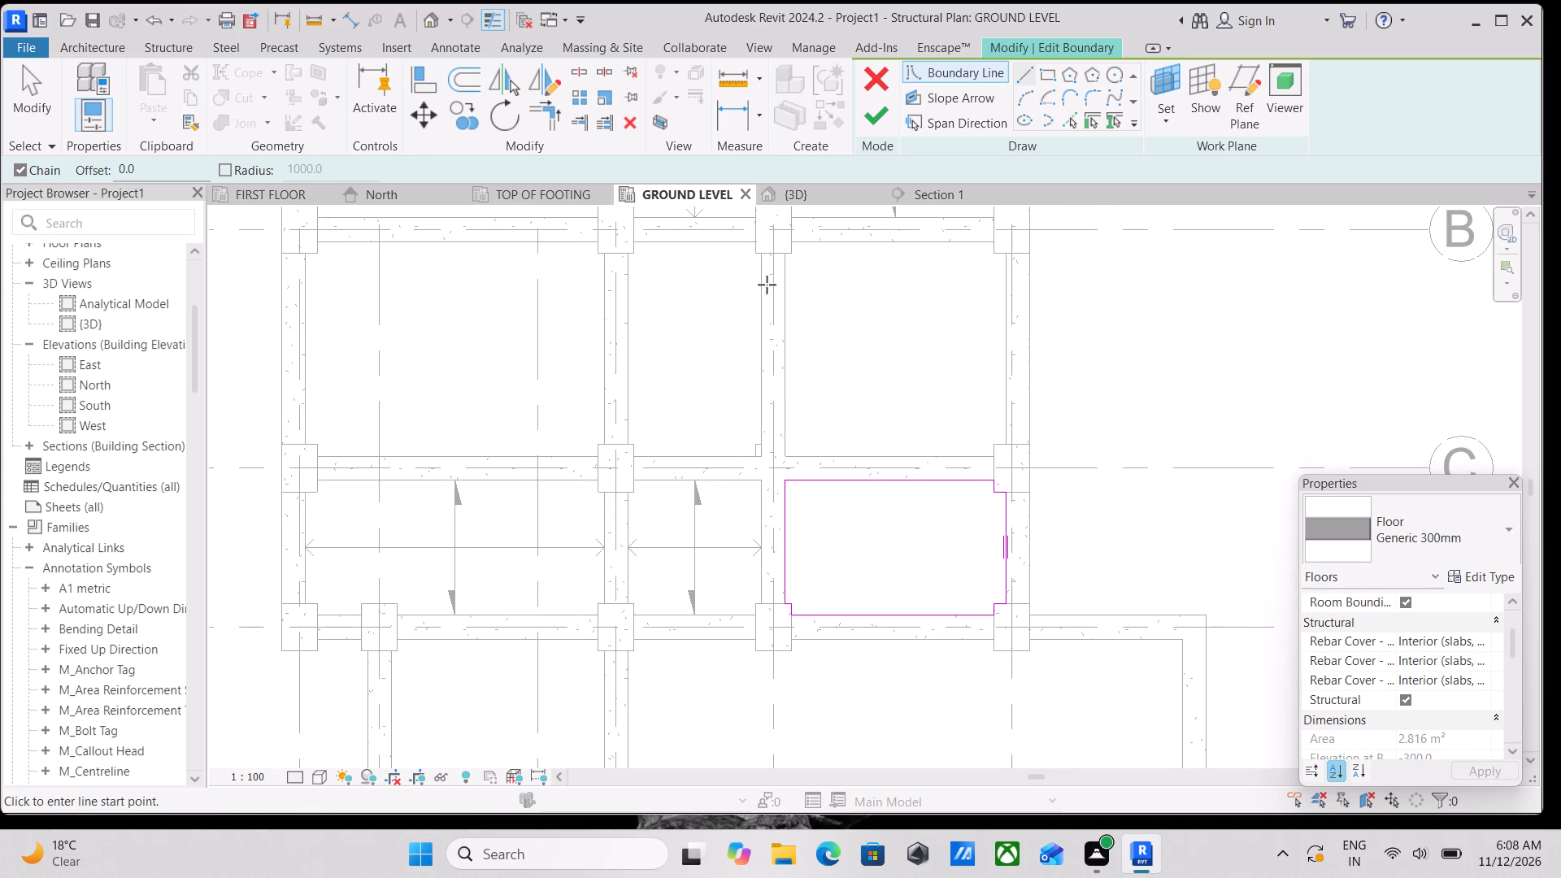
{"action": "scroll", "coordinate": [924, 378], "scroll_direction": "down", "scroll_amount": 1}
{"action": "middle_click_drag", "start_coordinate": [924, 378], "coordinate": [927, 466]}
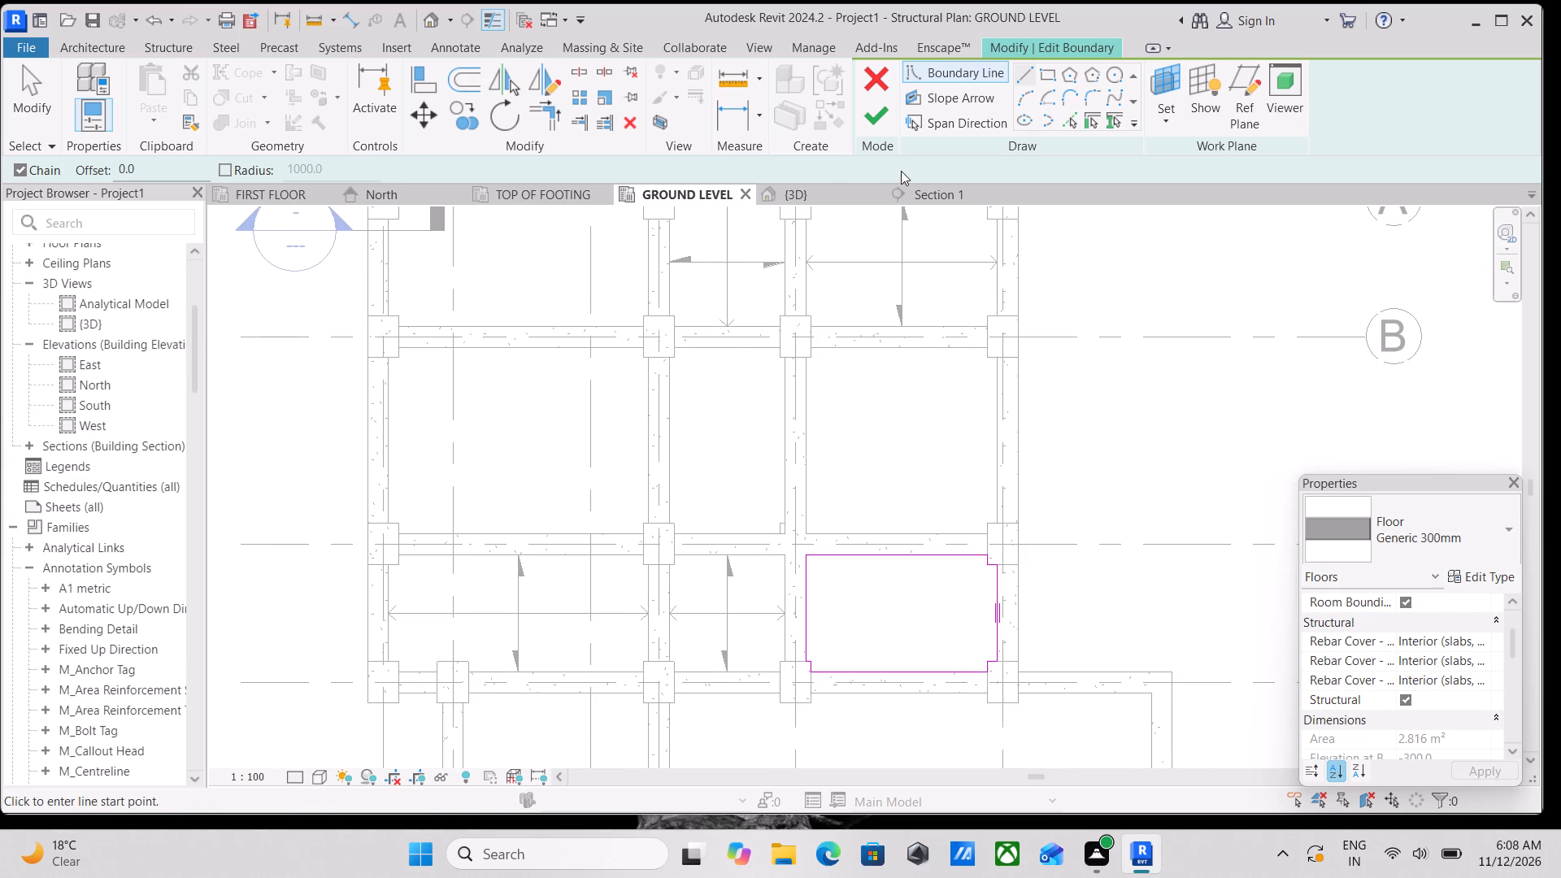
{"action": "left_click", "coordinate": [881, 120]}
{"action": "scroll", "coordinate": [898, 541], "scroll_direction": "down", "scroll_amount": 3}
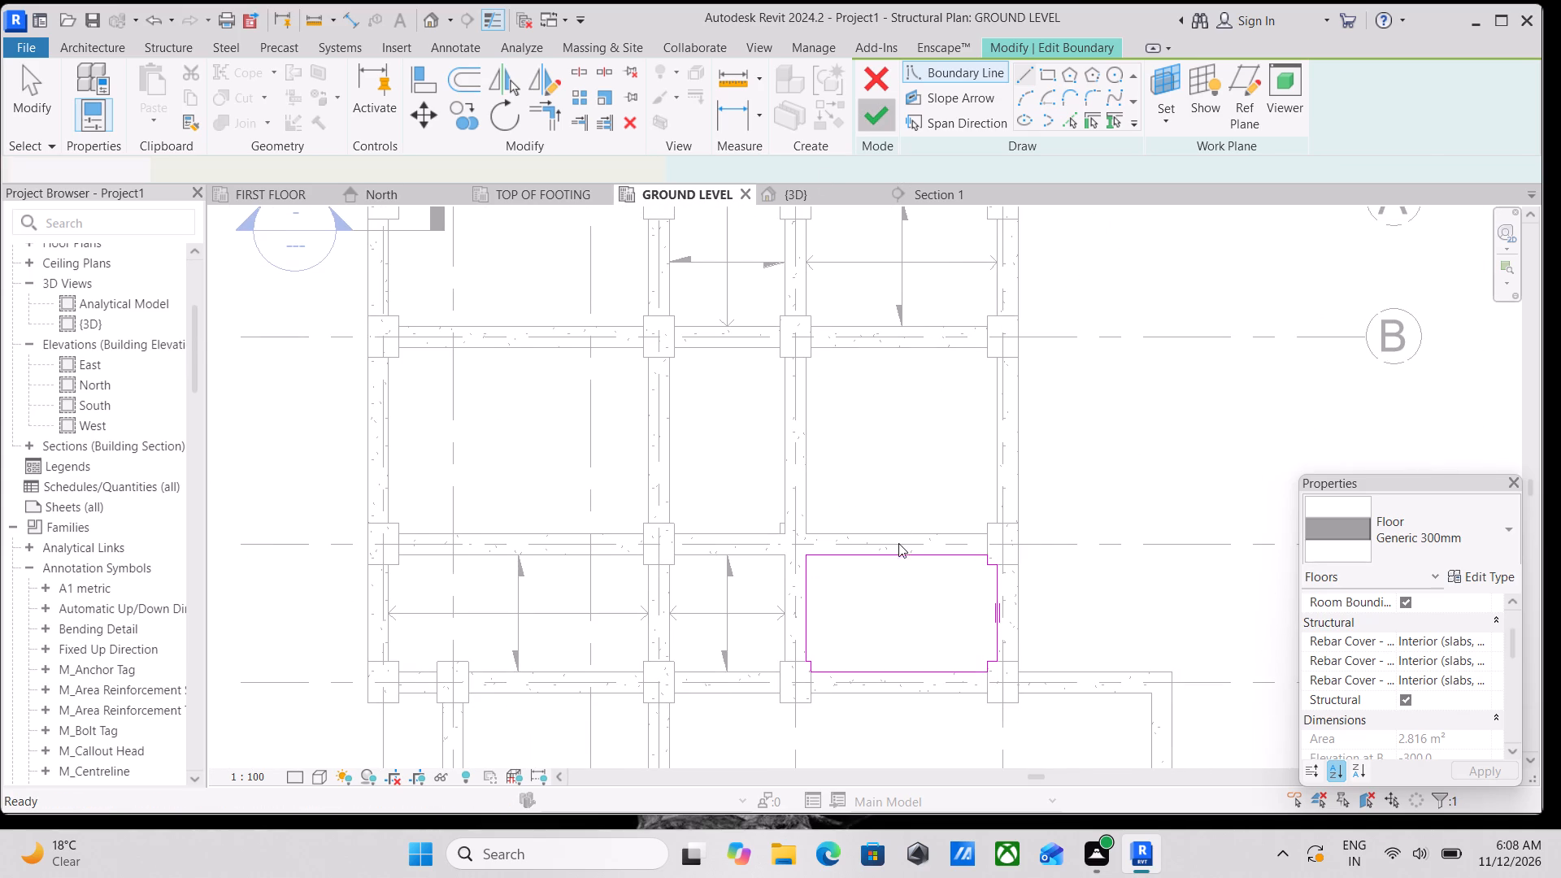
{"action": "middle_click_drag", "start_coordinate": [892, 571], "coordinate": [917, 380]}
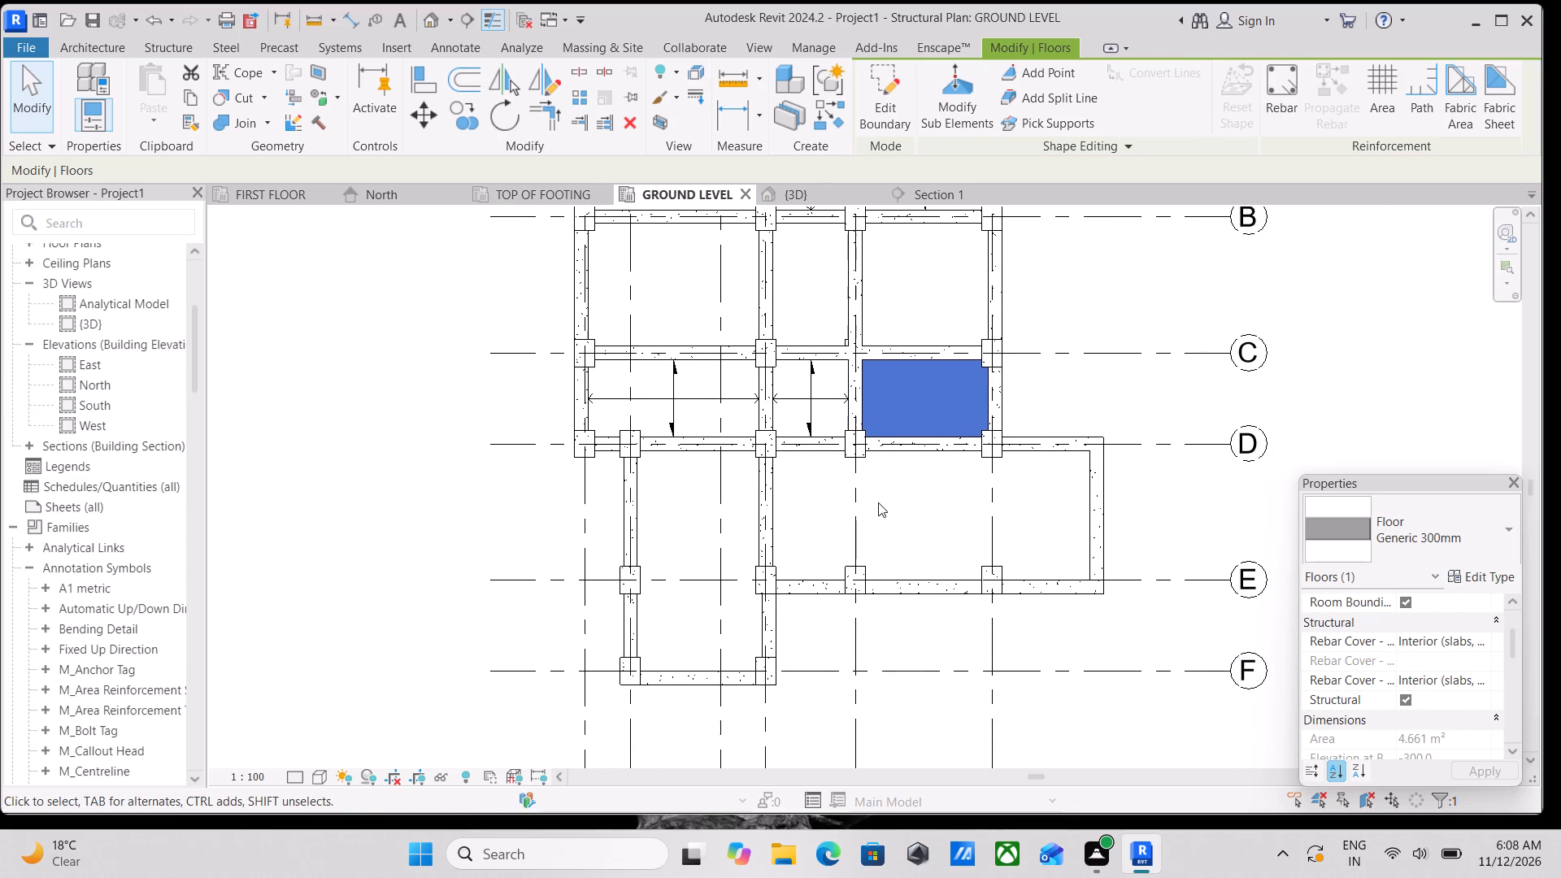
{"action": "middle_click_drag", "start_coordinate": [876, 498], "coordinate": [890, 425]}
{"action": "scroll", "coordinate": [606, 446], "scroll_direction": "up", "scroll_amount": 3}
{"action": "middle_click_drag", "start_coordinate": [697, 393], "coordinate": [685, 416]}
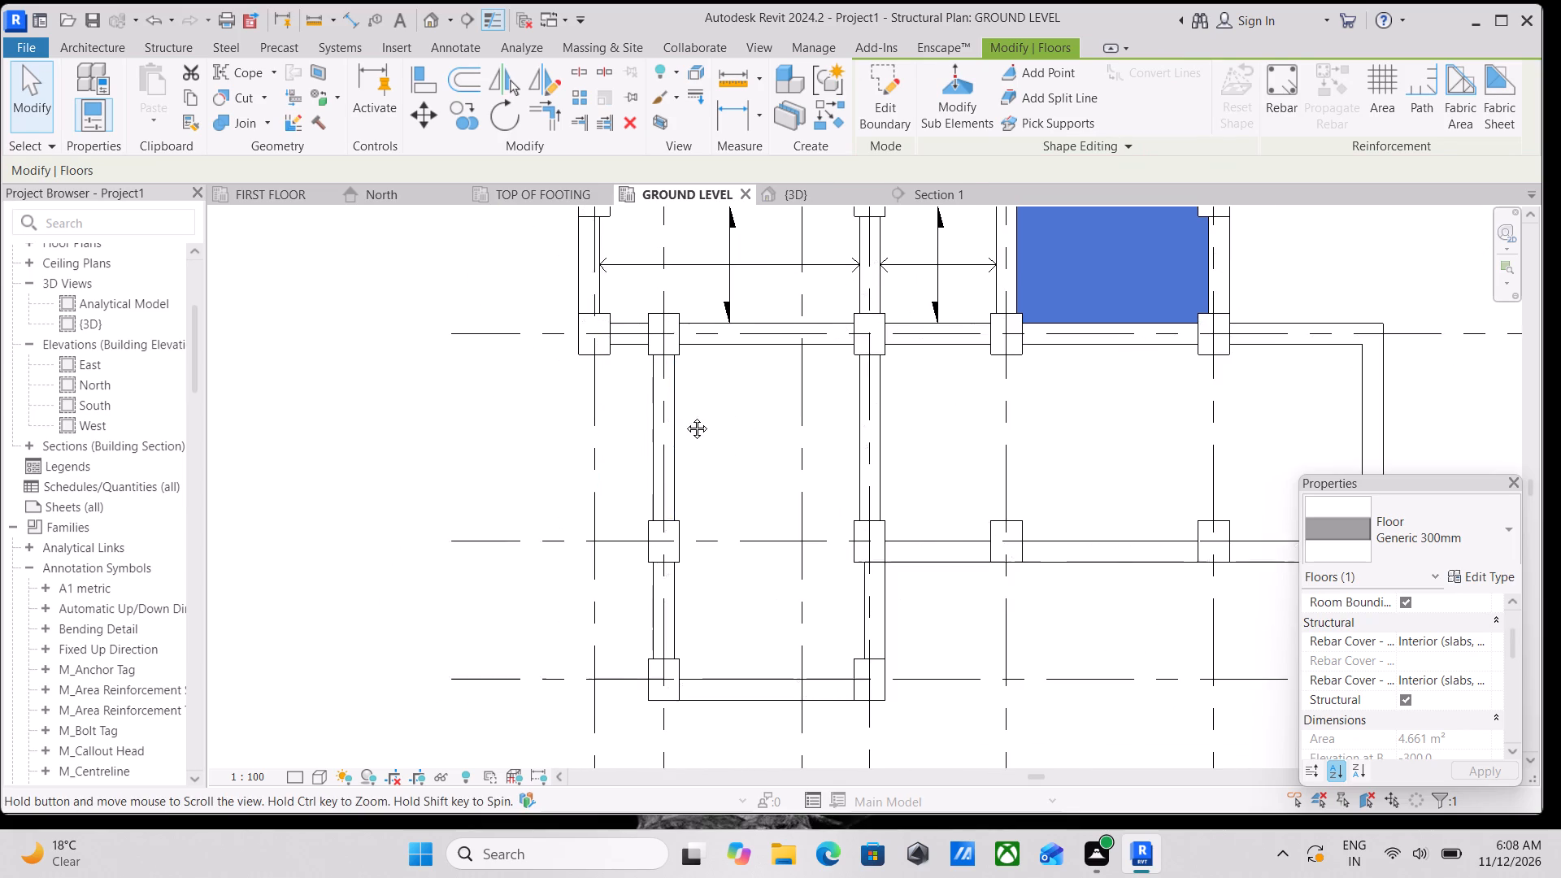
{"action": "middle_click_drag", "start_coordinate": [685, 416], "coordinate": [682, 420]}
{"action": "middle_click_drag", "start_coordinate": [798, 364], "coordinate": [795, 432]}
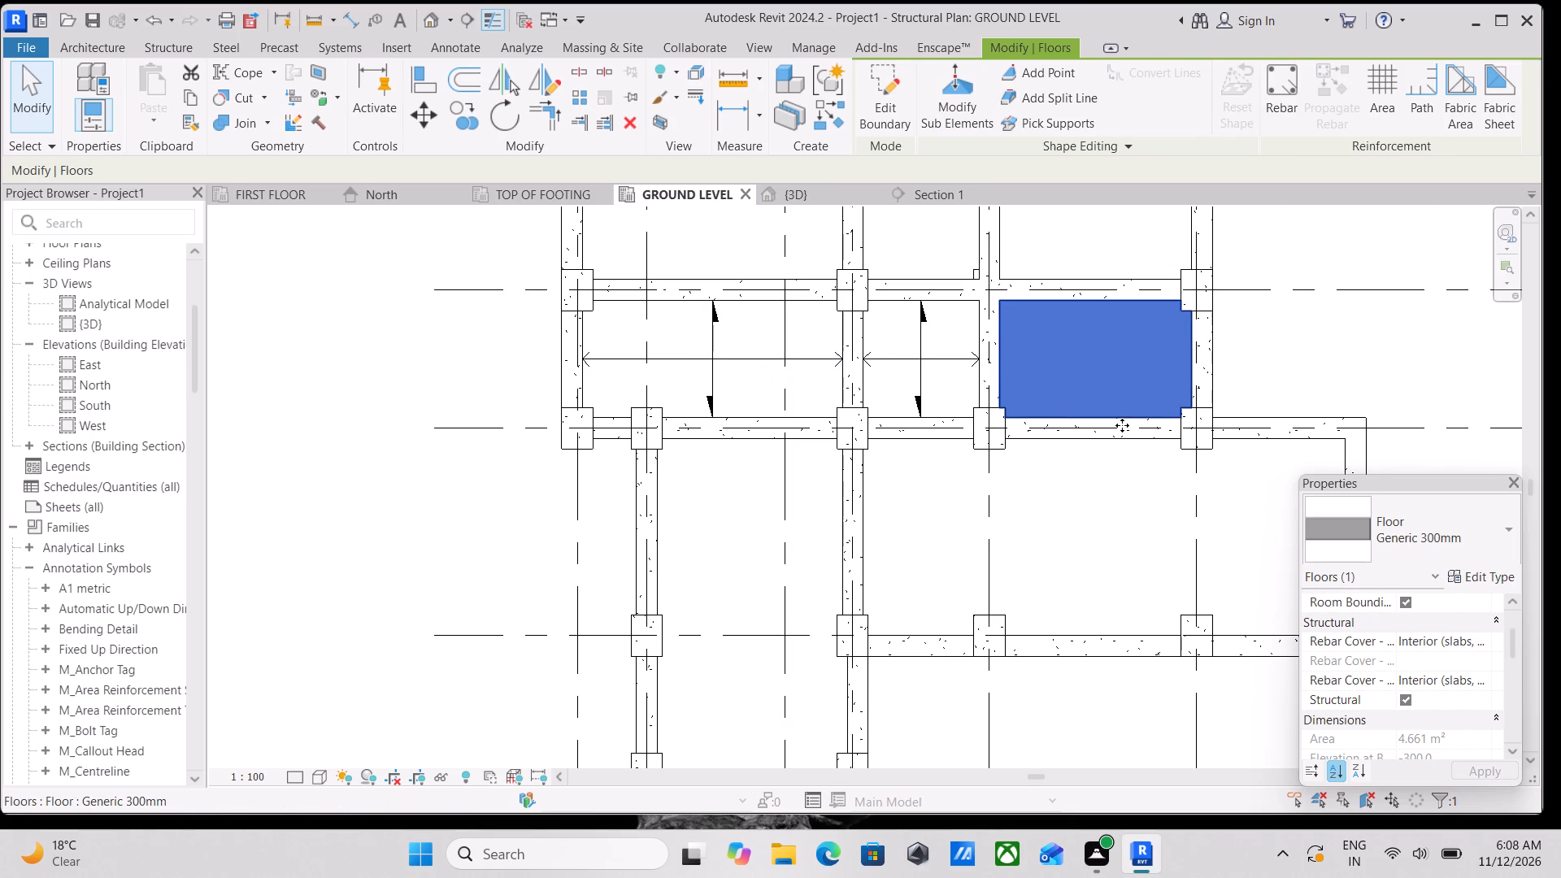
{"action": "key", "text": "Escape"}
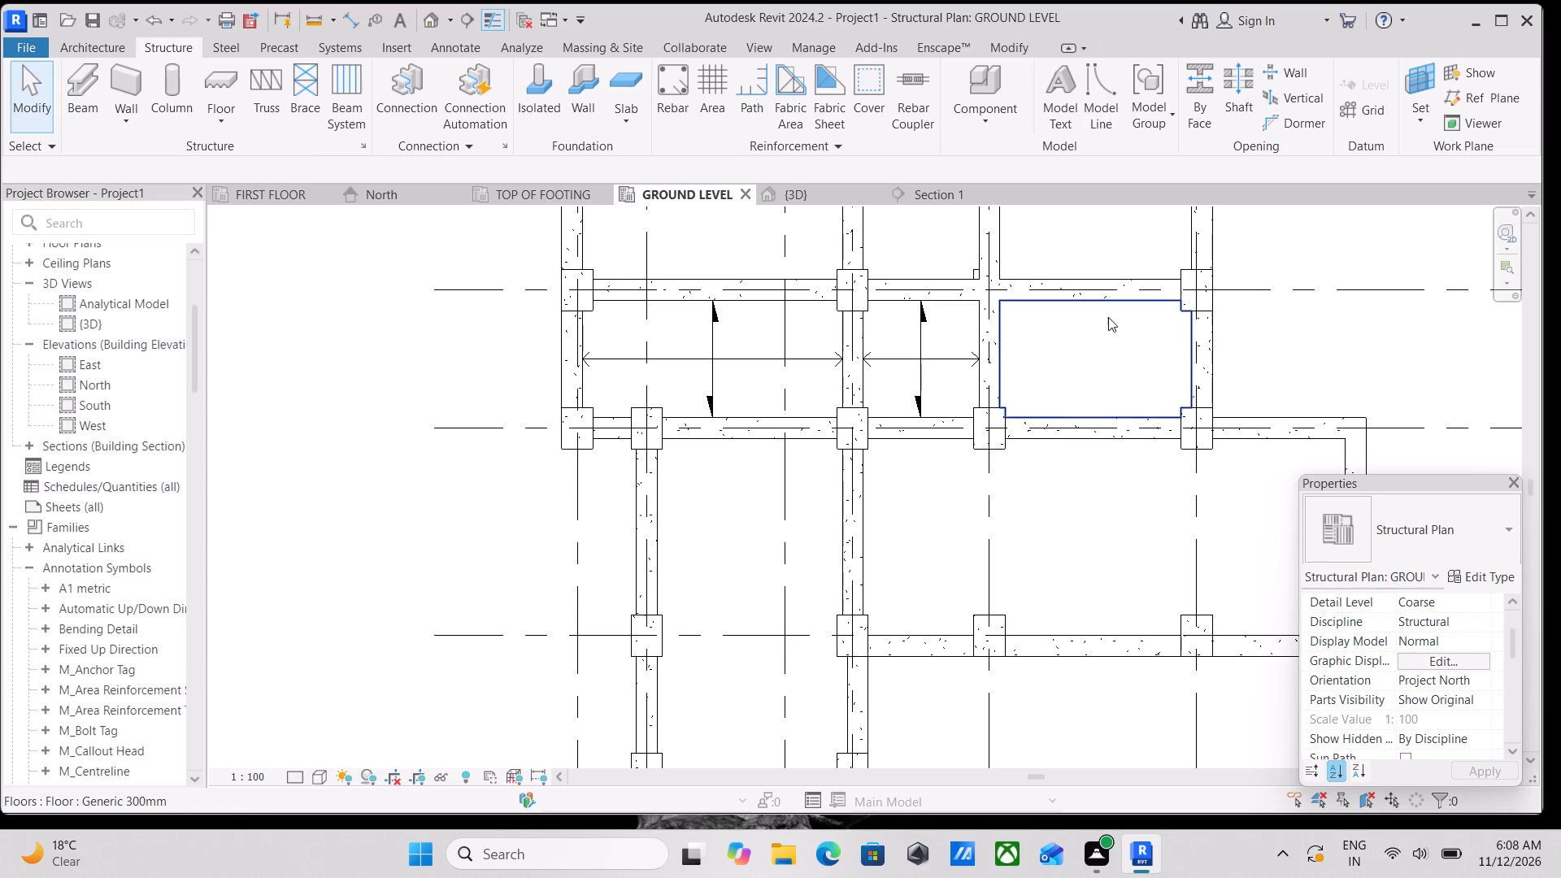
{"action": "left_click", "coordinate": [1113, 306]}
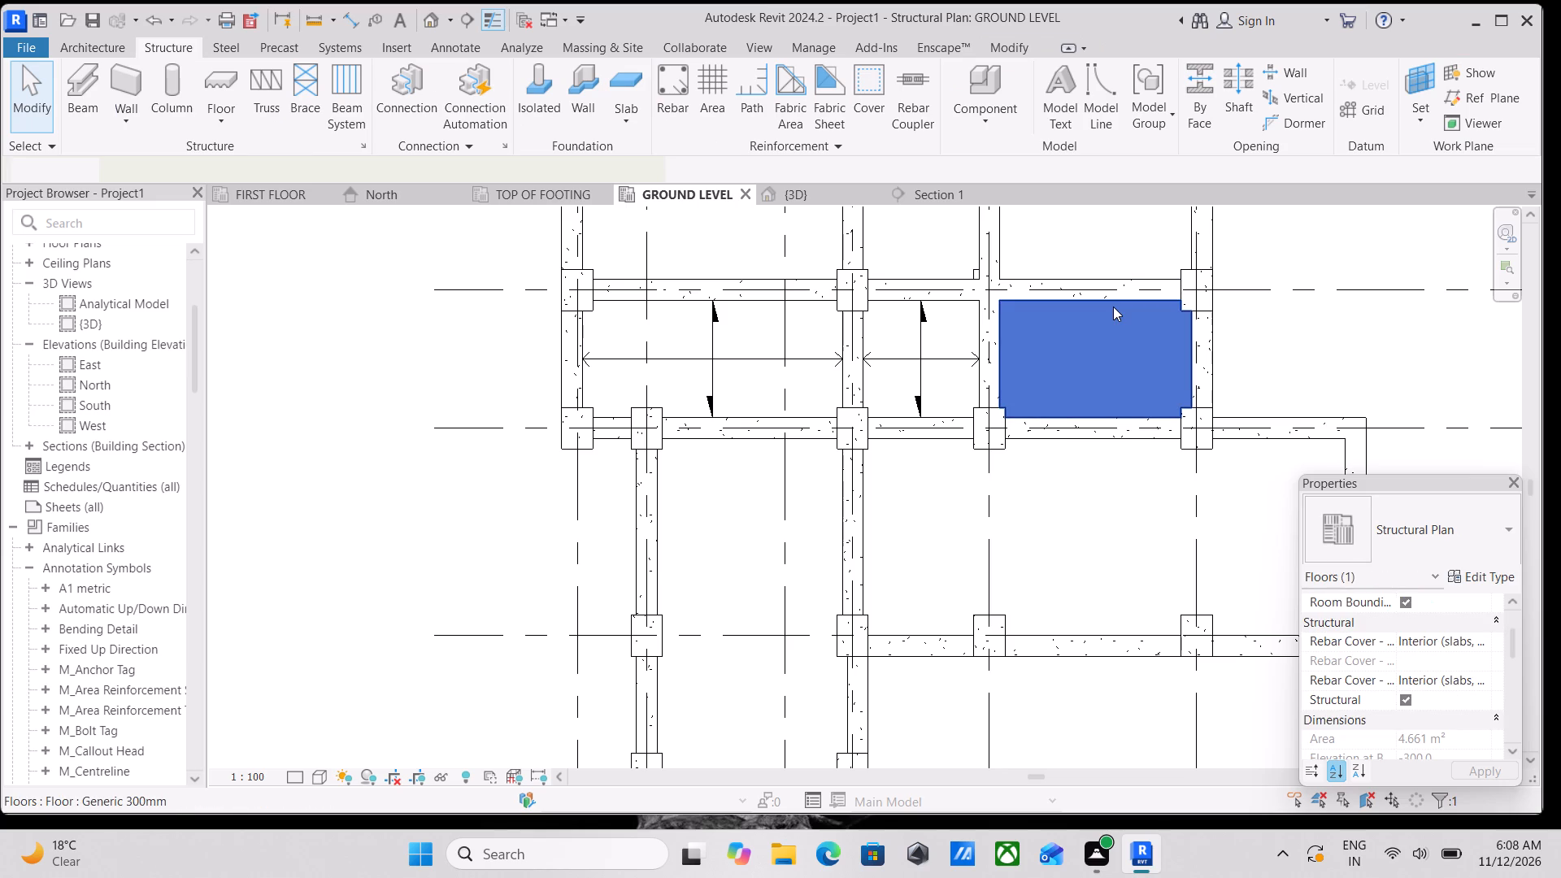
{"action": "key", "text": "Escape"}
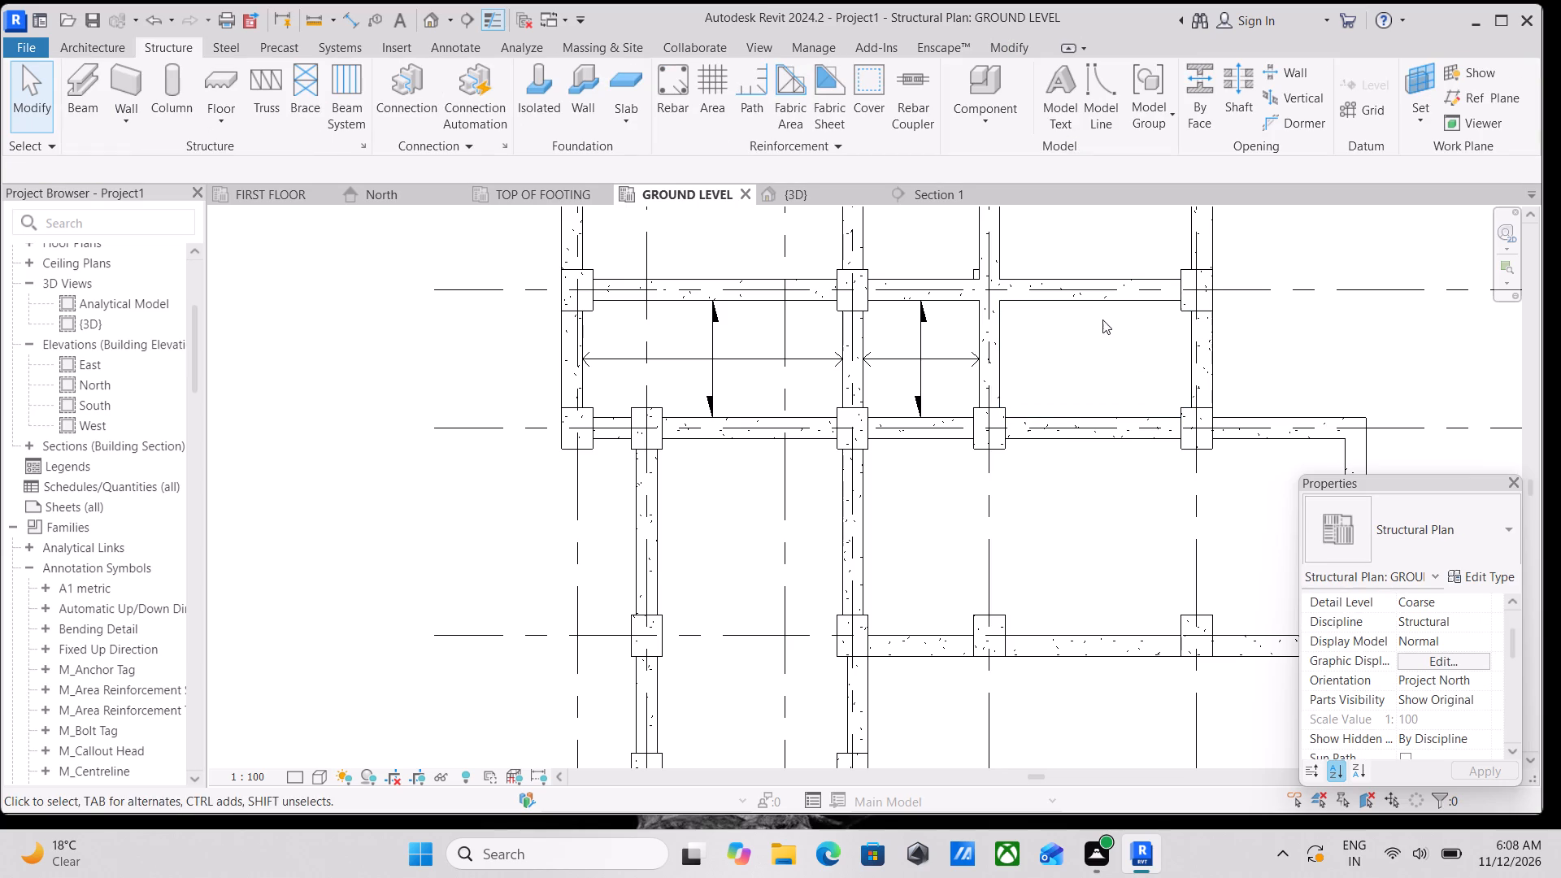
Copy the middle bay's floor between grids C and D into the lower-left bay, its top edge on the grid D beam's lower face.
{"action": "middle_click_drag", "start_coordinate": [1102, 320], "coordinate": [1151, 354]}
{"action": "middle_click_drag", "start_coordinate": [956, 395], "coordinate": [983, 287]}
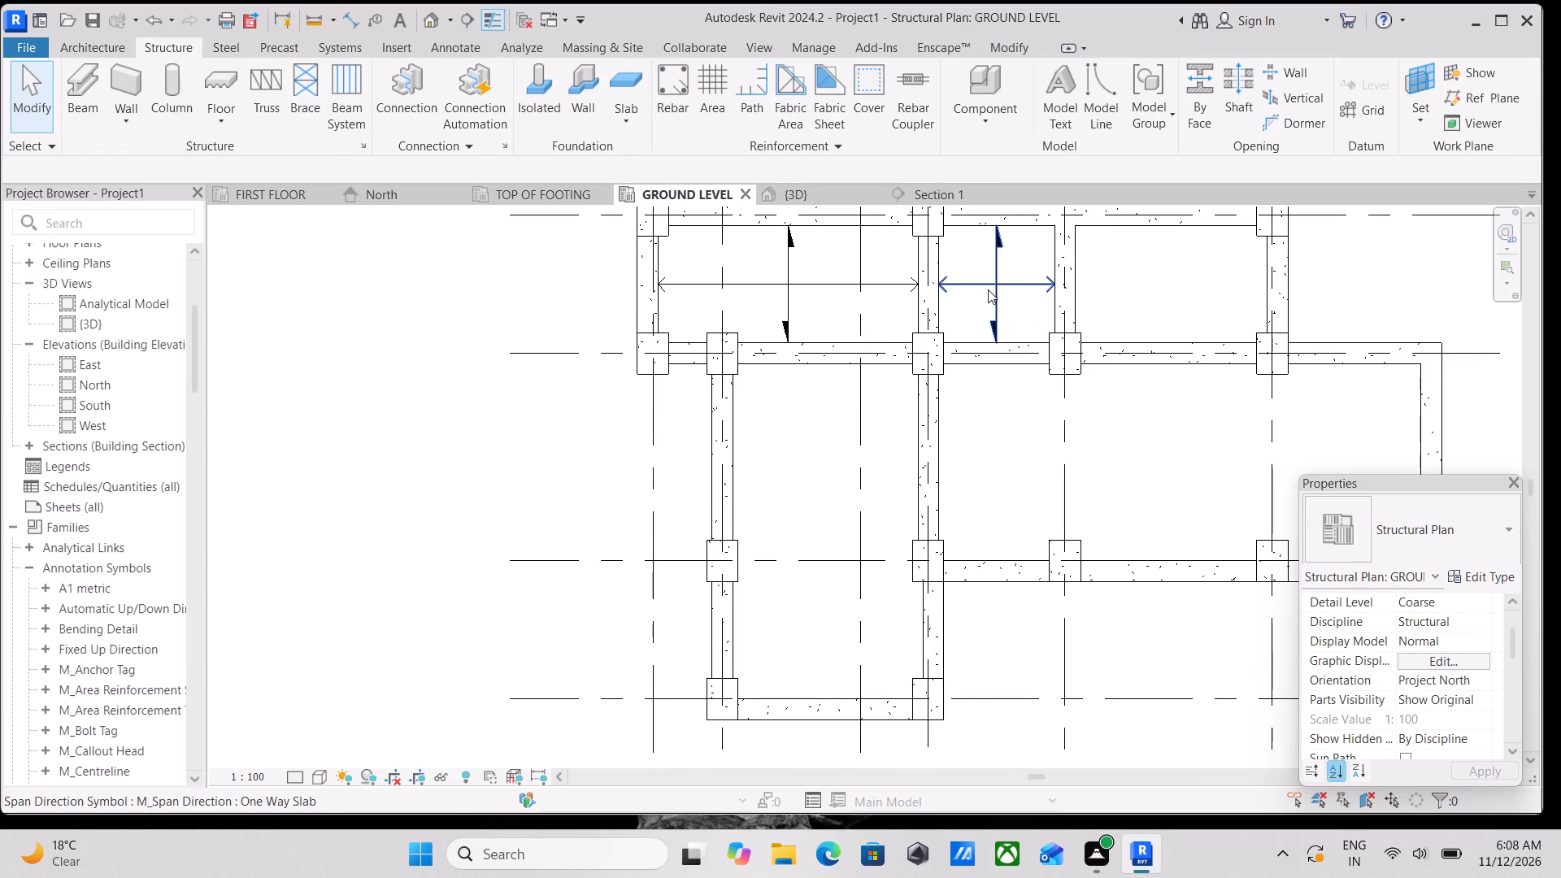
{"action": "middle_click_drag", "start_coordinate": [994, 322], "coordinate": [1011, 396]}
{"action": "scroll", "coordinate": [1075, 294], "scroll_direction": "up", "scroll_amount": 2}
{"action": "left_click", "coordinate": [1057, 310]}
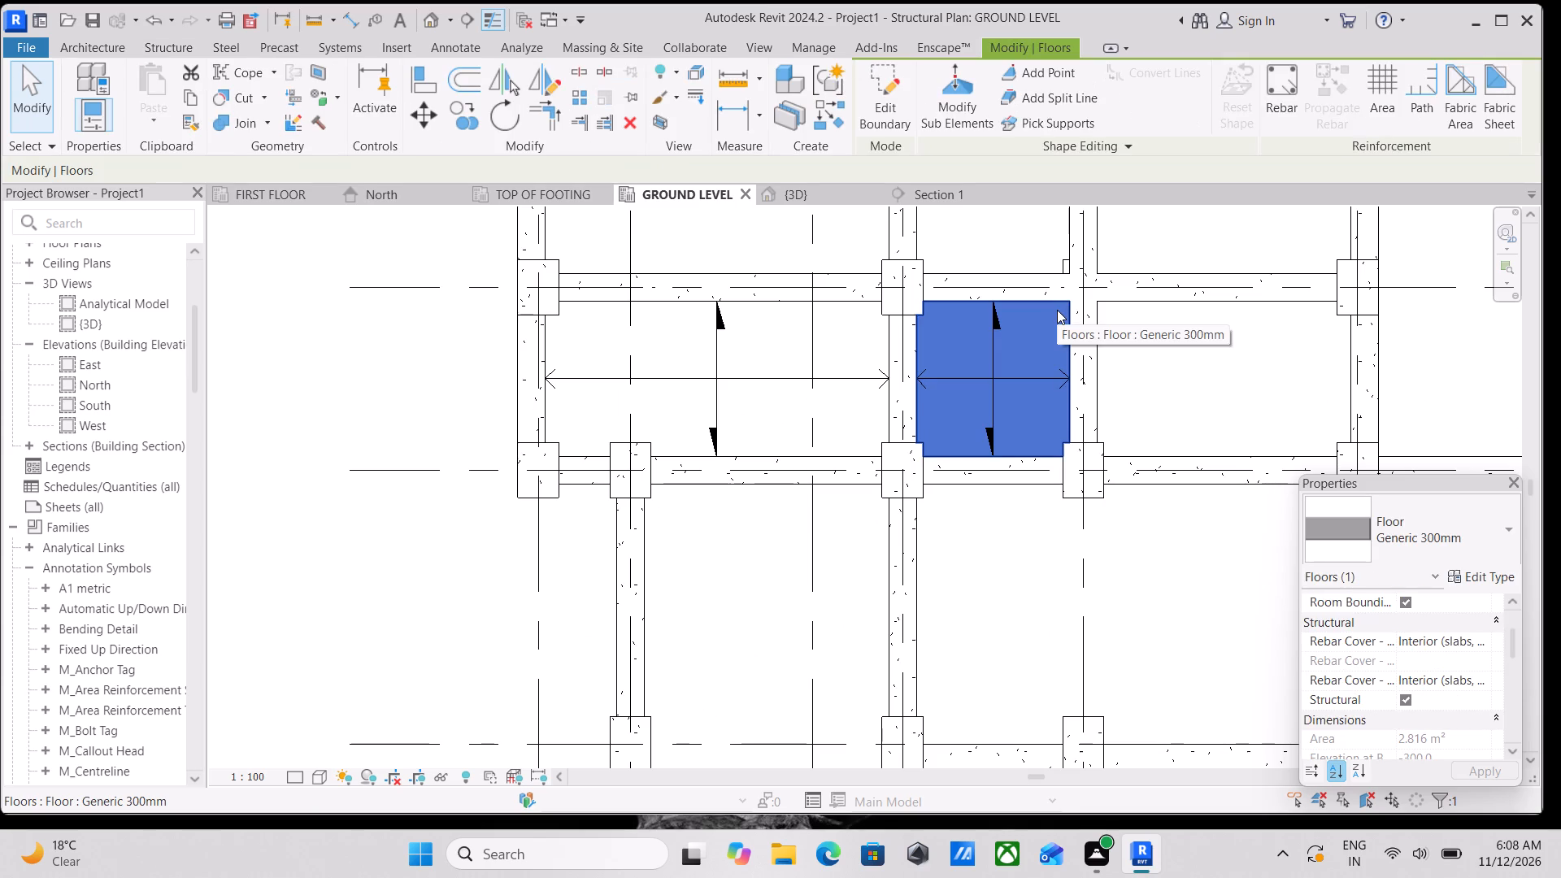
{"action": "type", "text": "co"}
{"action": "scroll", "coordinate": [992, 317], "scroll_direction": "up", "scroll_amount": 2}
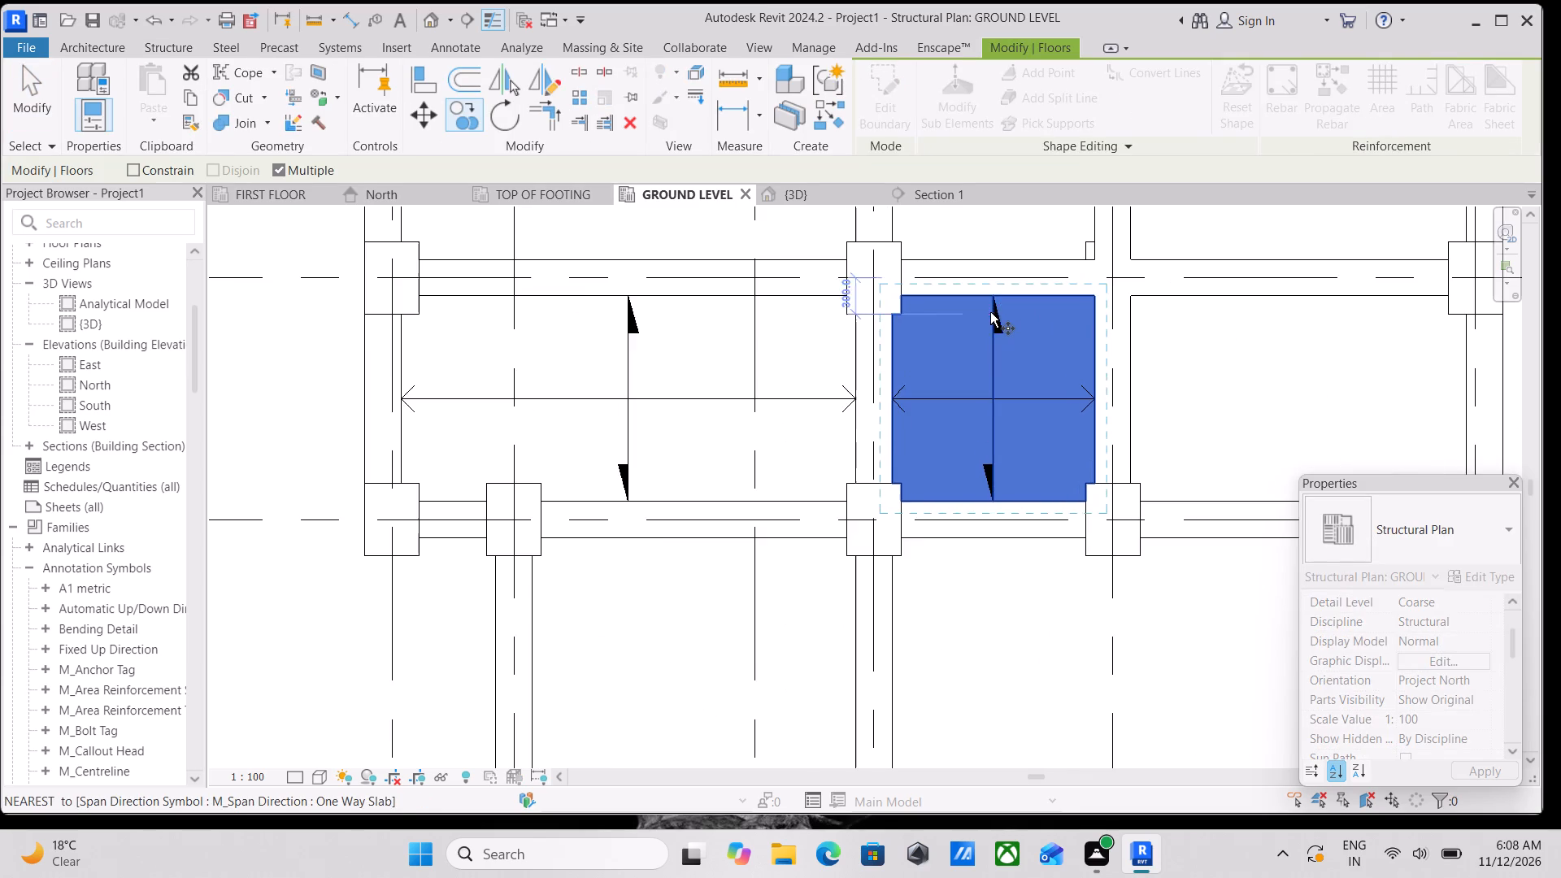
{"action": "scroll", "coordinate": [992, 298], "scroll_direction": "up", "scroll_amount": 7}
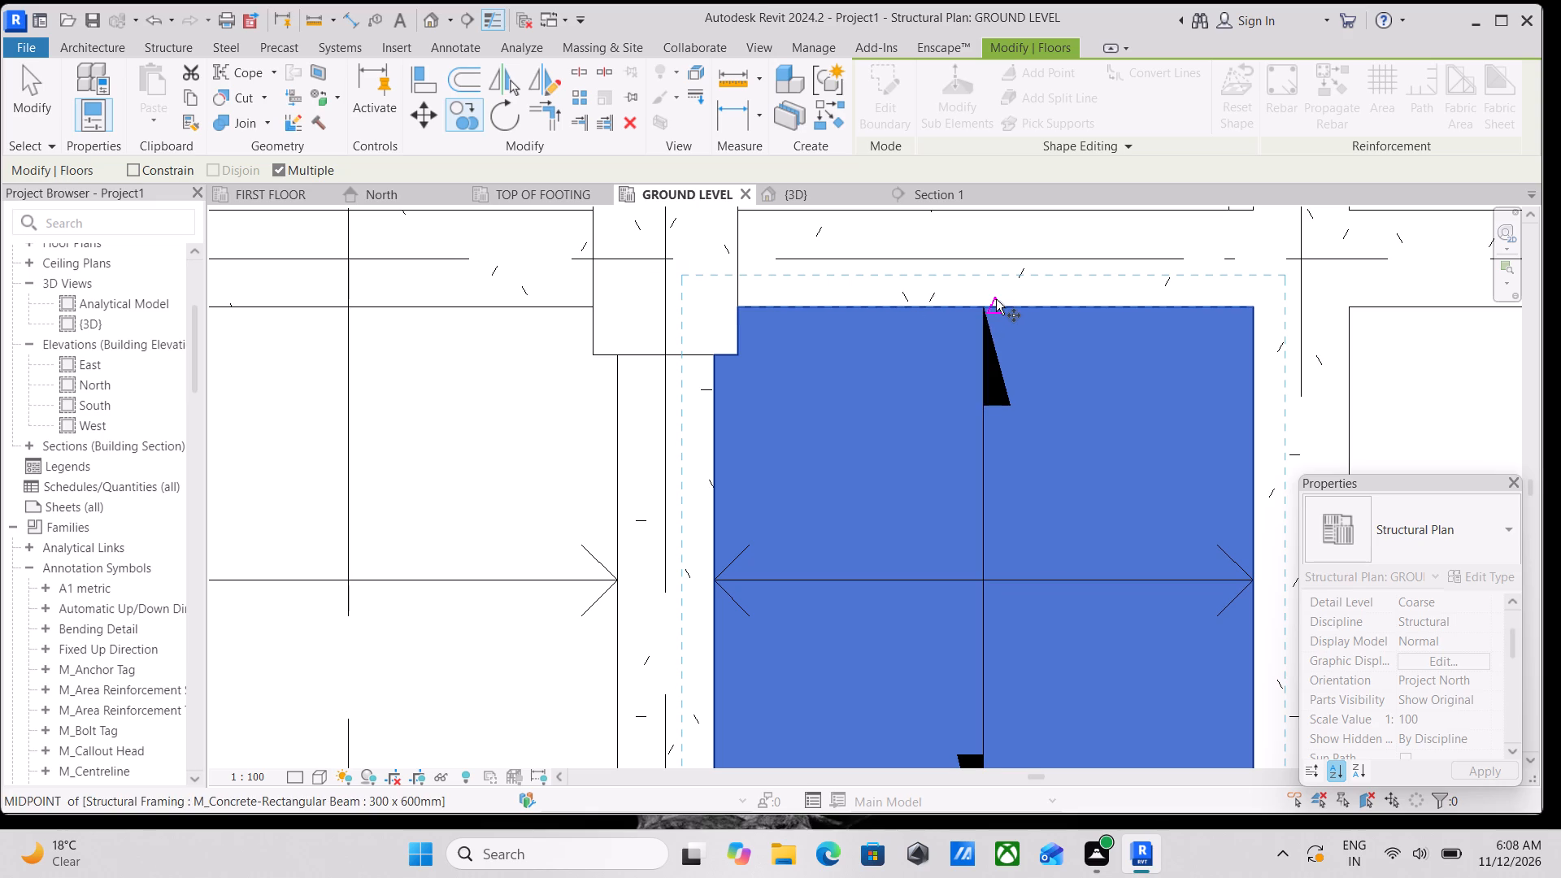
{"action": "scroll", "coordinate": [986, 302], "scroll_direction": "up", "scroll_amount": 2}
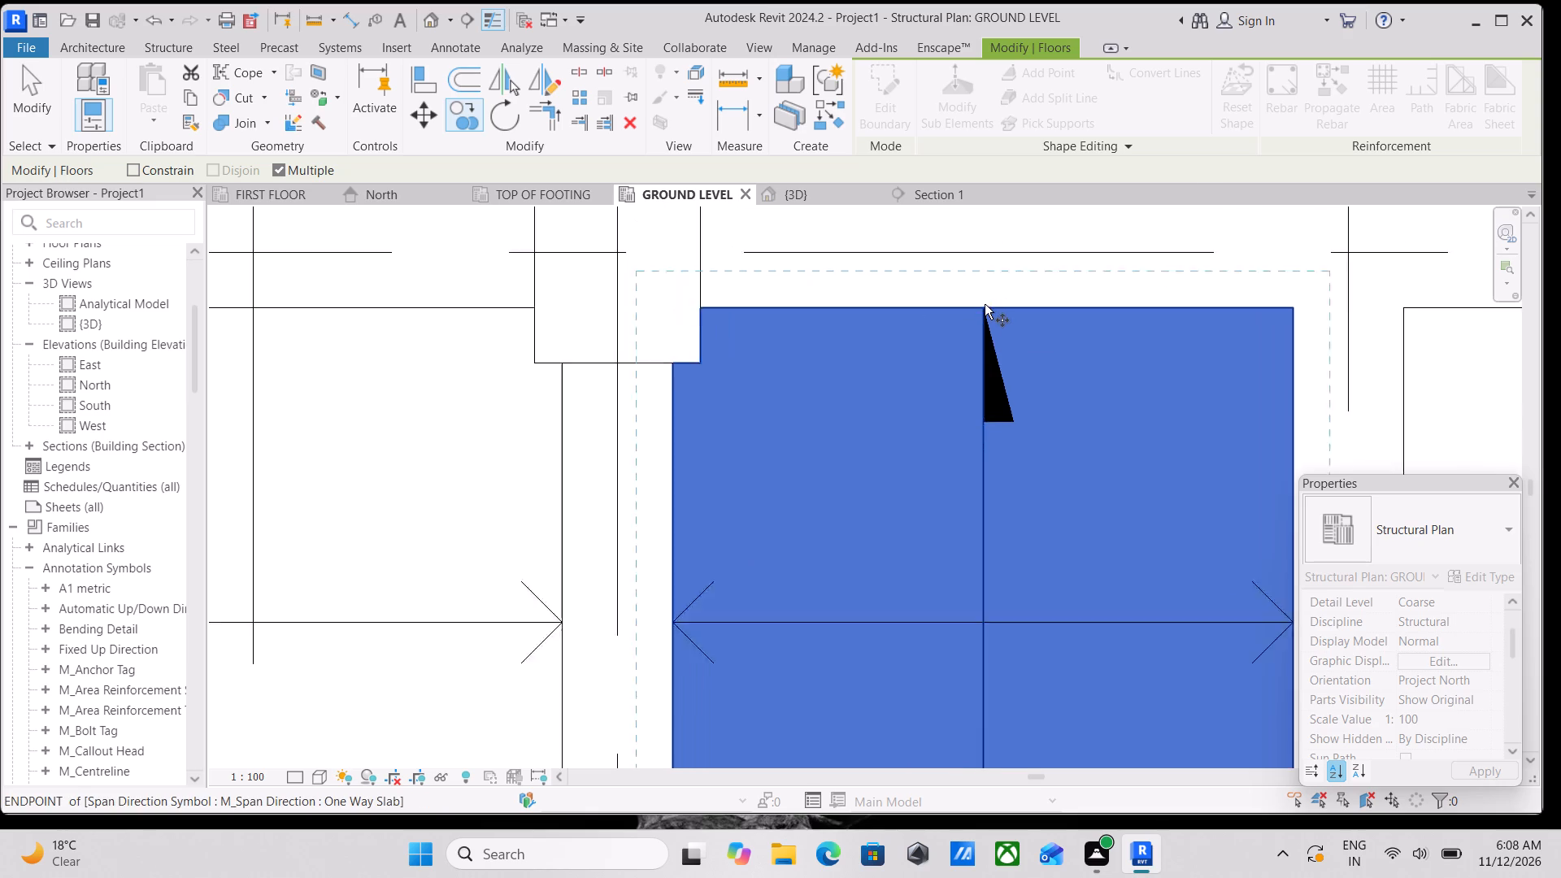
{"action": "scroll", "coordinate": [985, 304], "scroll_direction": "up", "scroll_amount": 2}
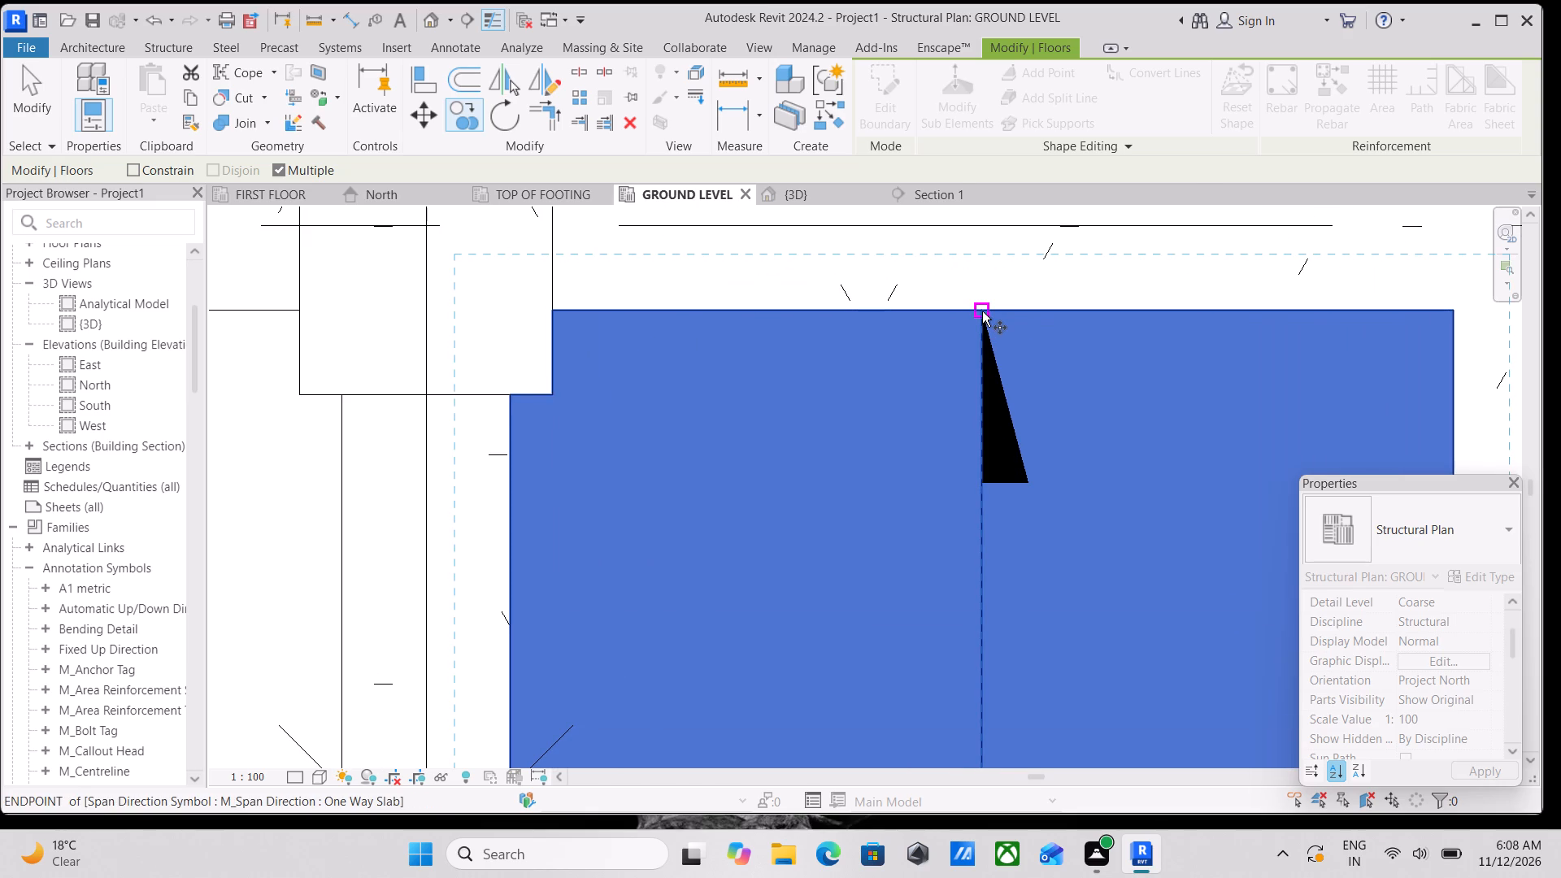
{"action": "left_click", "coordinate": [982, 311]}
{"action": "scroll", "coordinate": [860, 515], "scroll_direction": "down", "scroll_amount": 1}
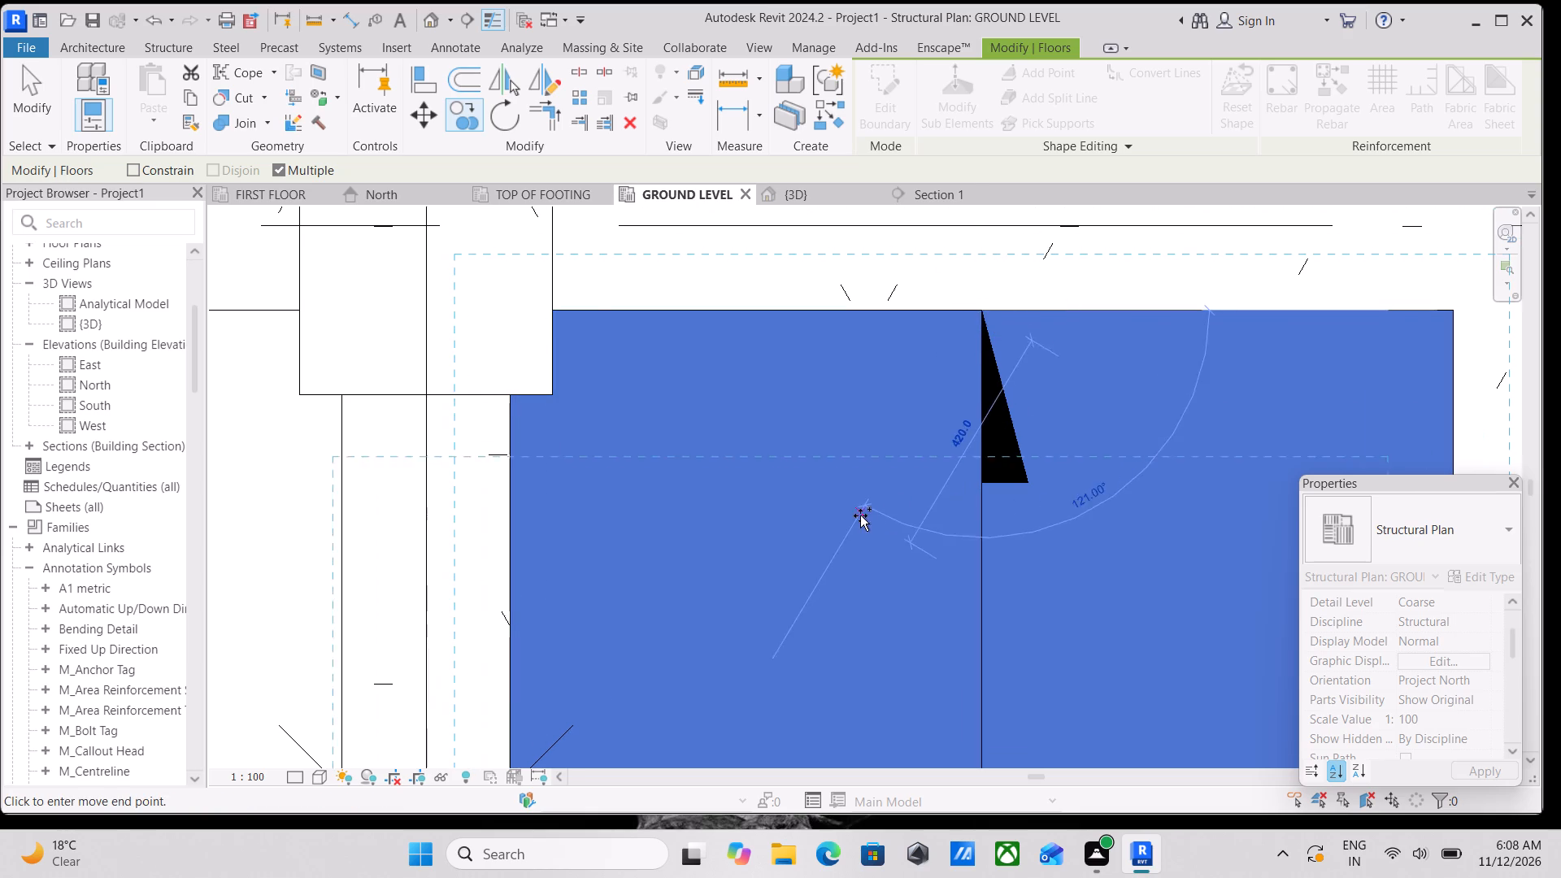
{"action": "middle_click_drag", "start_coordinate": [860, 515], "coordinate": [961, 104]}
{"action": "scroll", "coordinate": [859, 353], "scroll_direction": "down", "scroll_amount": 2}
{"action": "middle_click_drag", "start_coordinate": [857, 356], "coordinate": [1115, 72]}
{"action": "middle_click_drag", "start_coordinate": [934, 381], "coordinate": [1352, 219]}
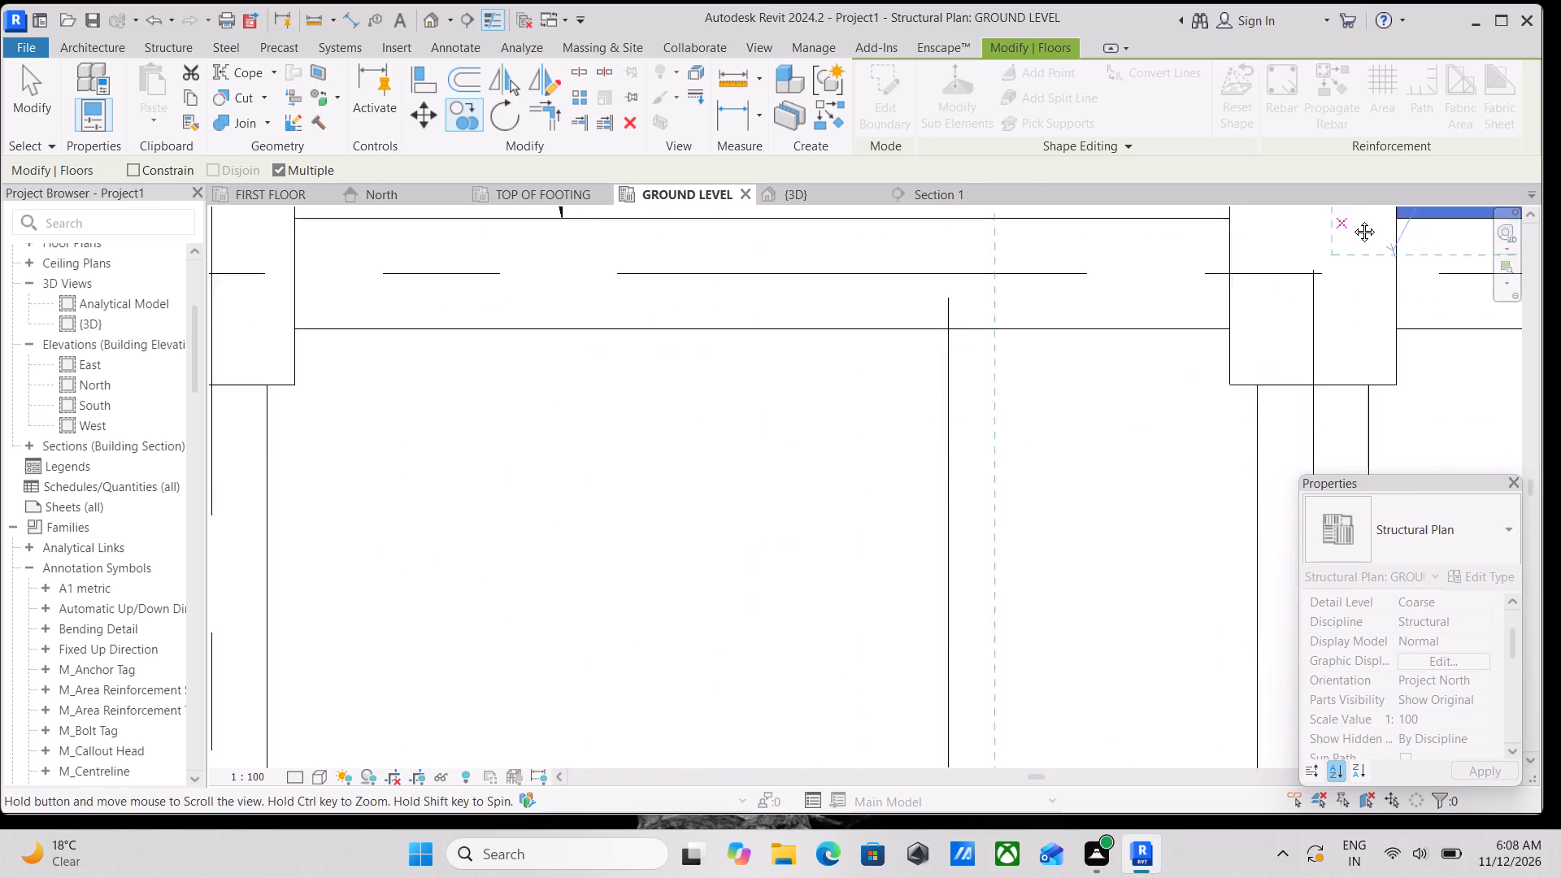
{"action": "middle_click_drag", "start_coordinate": [1352, 219], "coordinate": [1356, 224]}
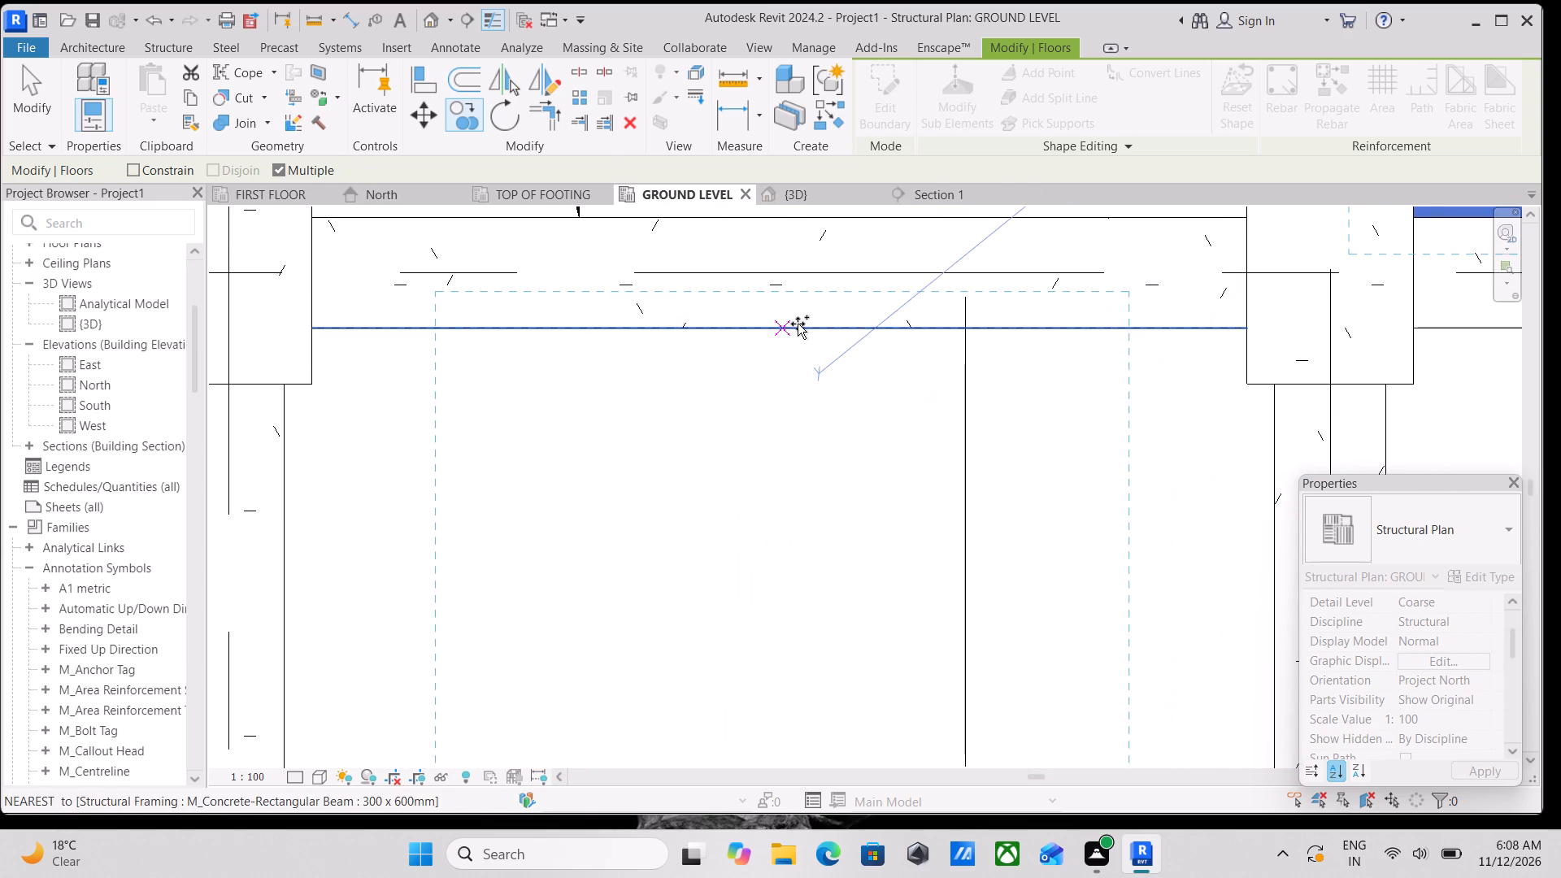
{"action": "left_click", "coordinate": [772, 328]}
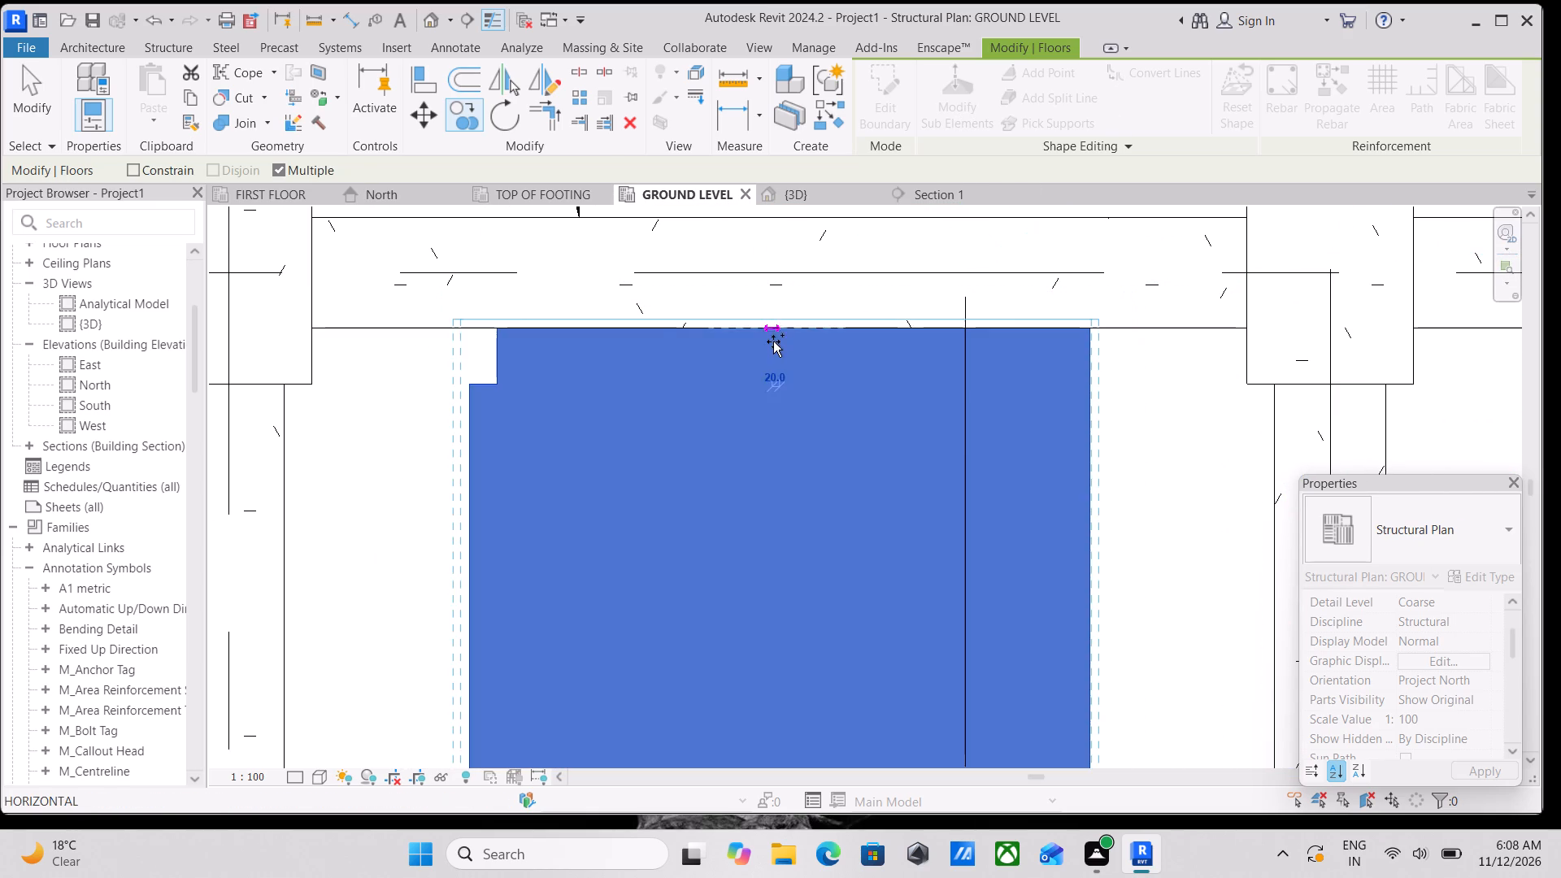
{"action": "scroll", "coordinate": [773, 343], "scroll_direction": "down", "scroll_amount": 3}
{"action": "middle_click_drag", "start_coordinate": [773, 342], "coordinate": [817, 285]}
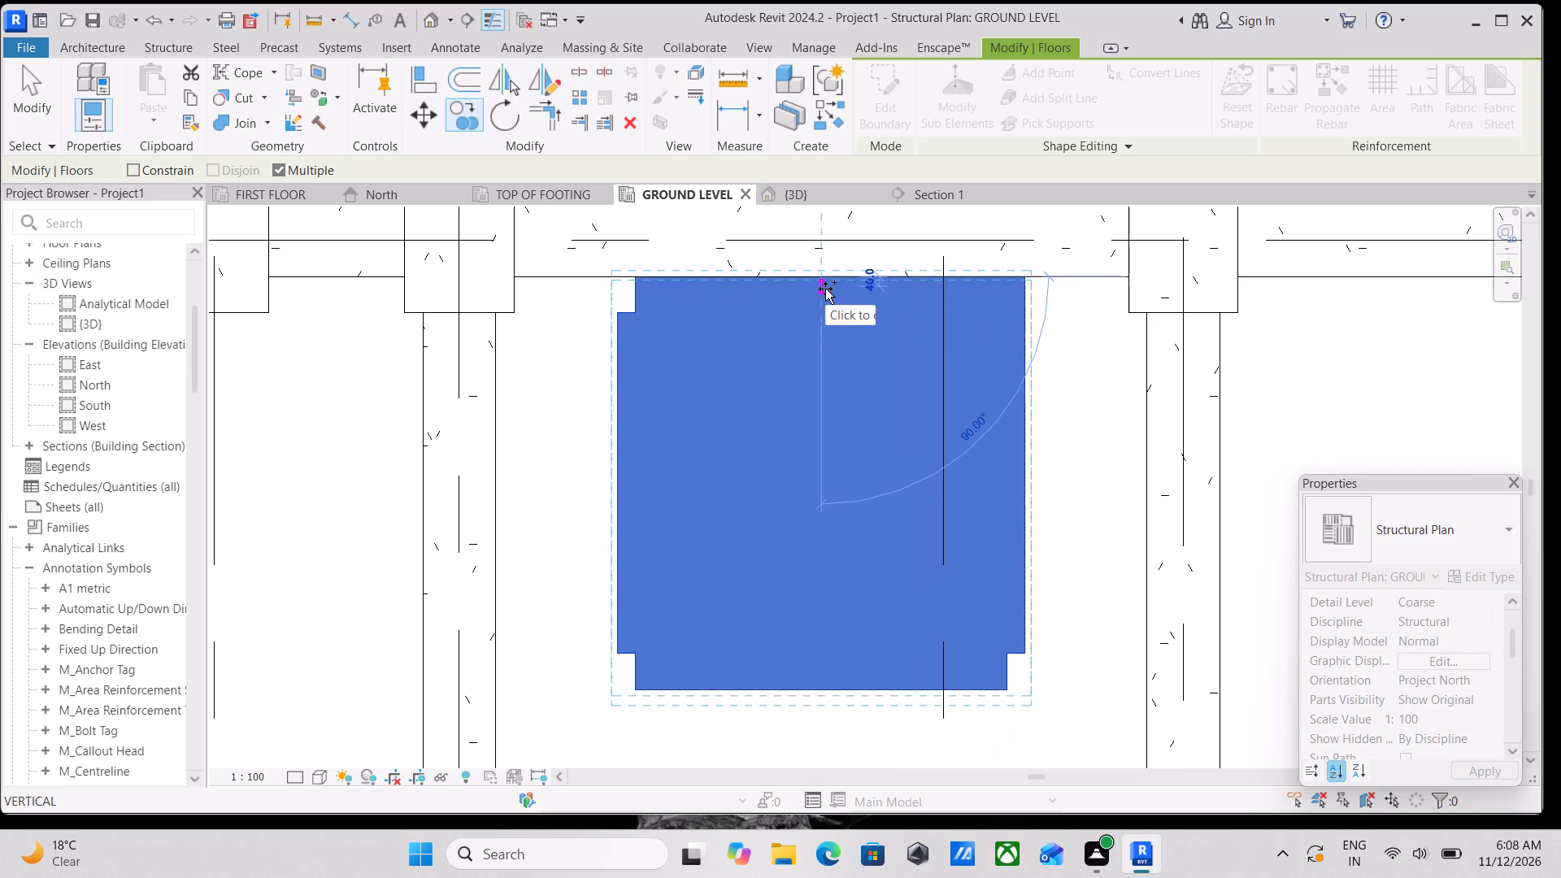
{"action": "key", "text": "Escape"}
{"action": "key", "text": "Escape"}
{"action": "key", "text": "Escape"}
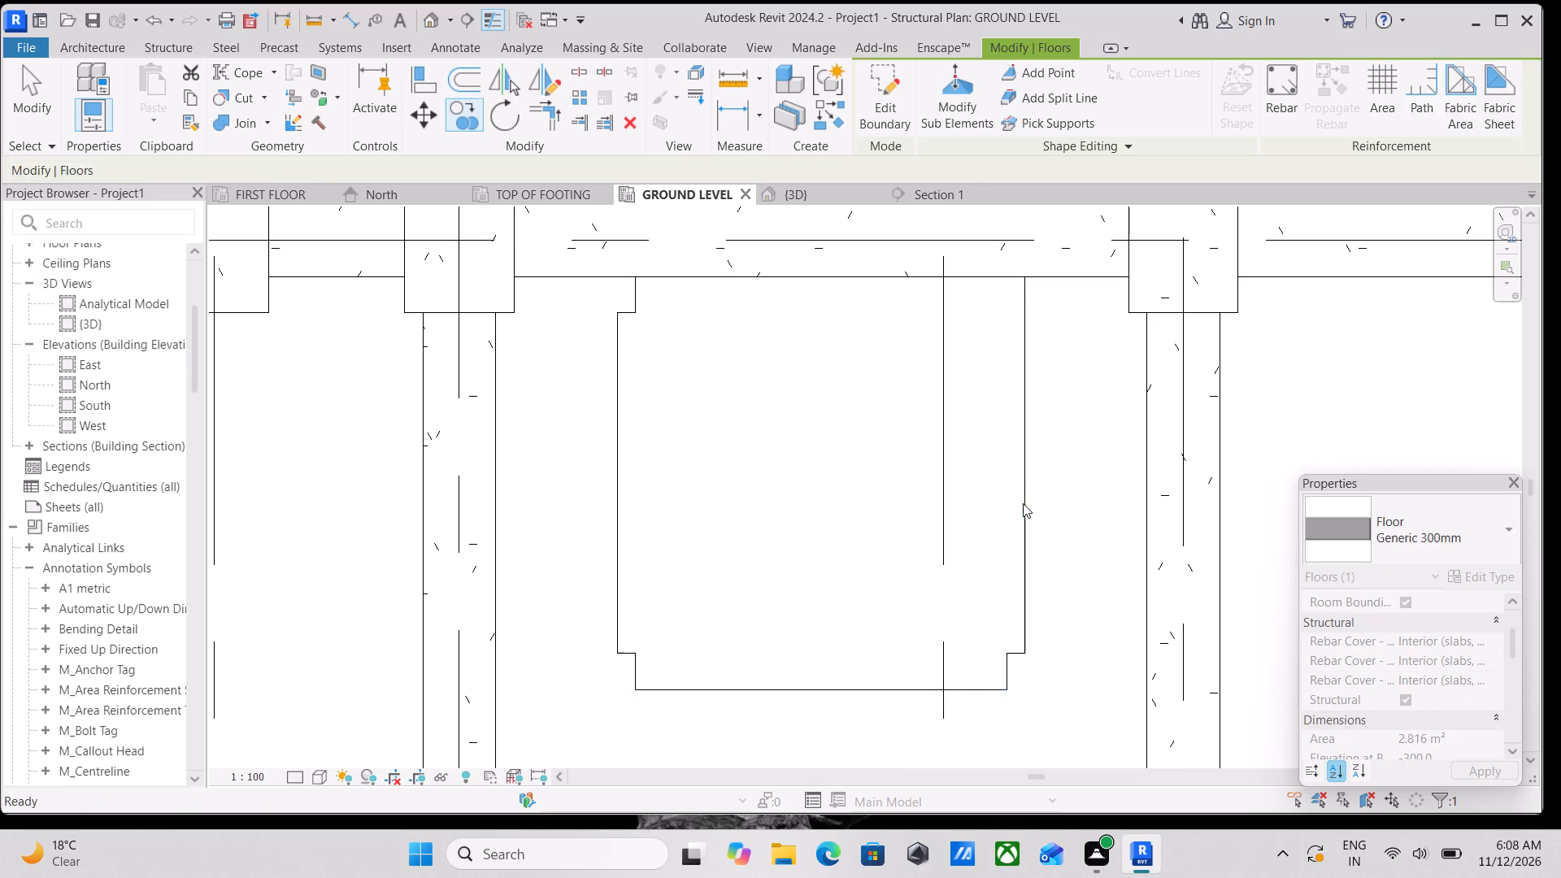
Open the copied floor's boundary for editing and move its right boundary line 500.6 mm outward to the right beam's inner face.
{"action": "left_click", "coordinate": [1021, 462]}
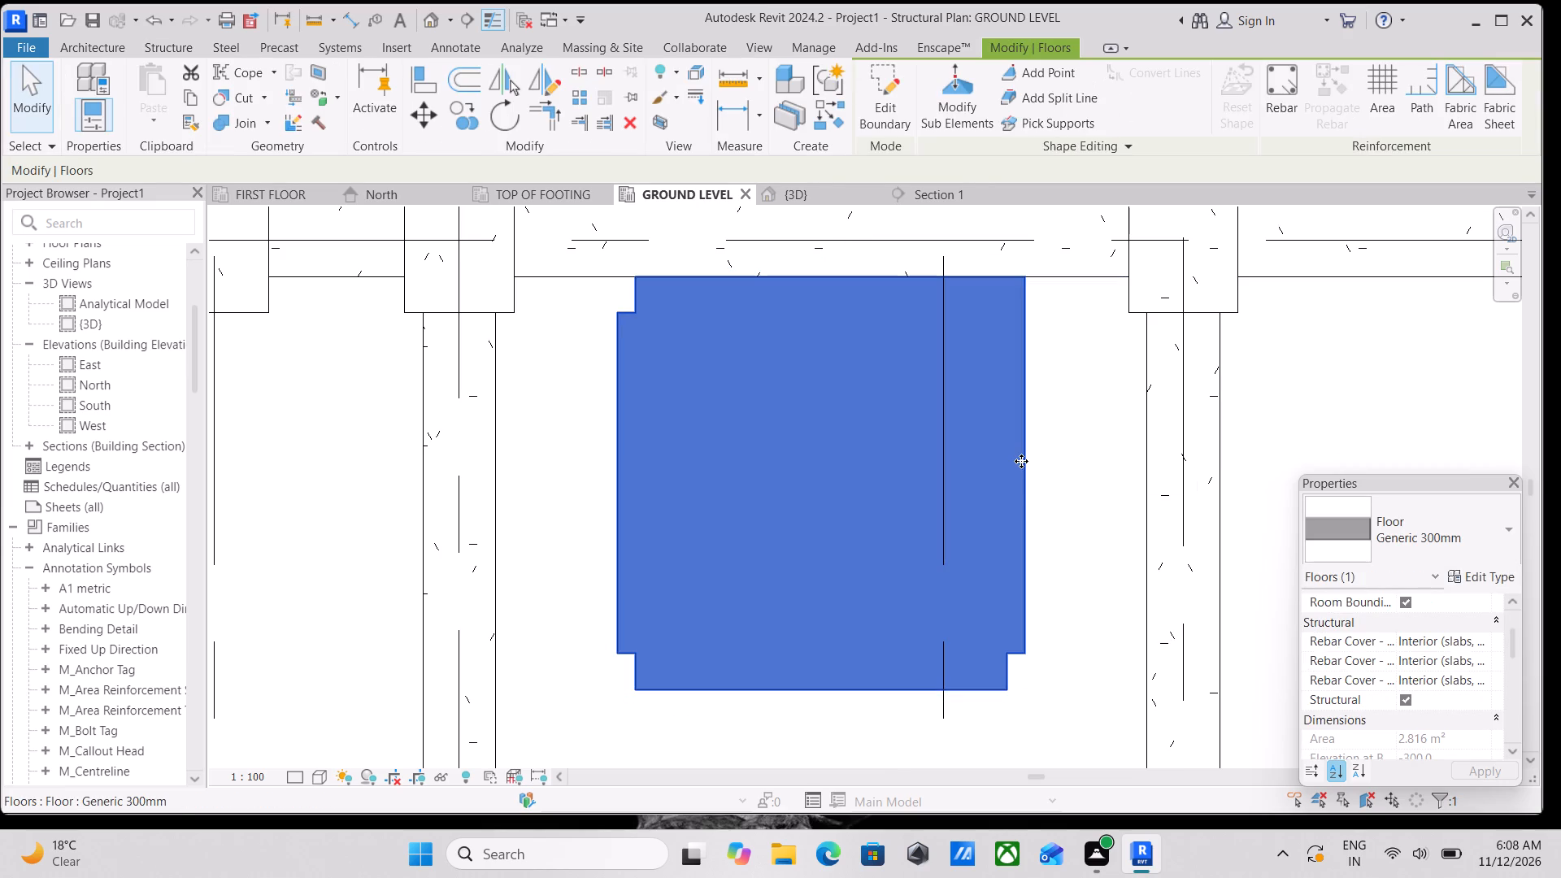
{"action": "left_click", "coordinate": [882, 102]}
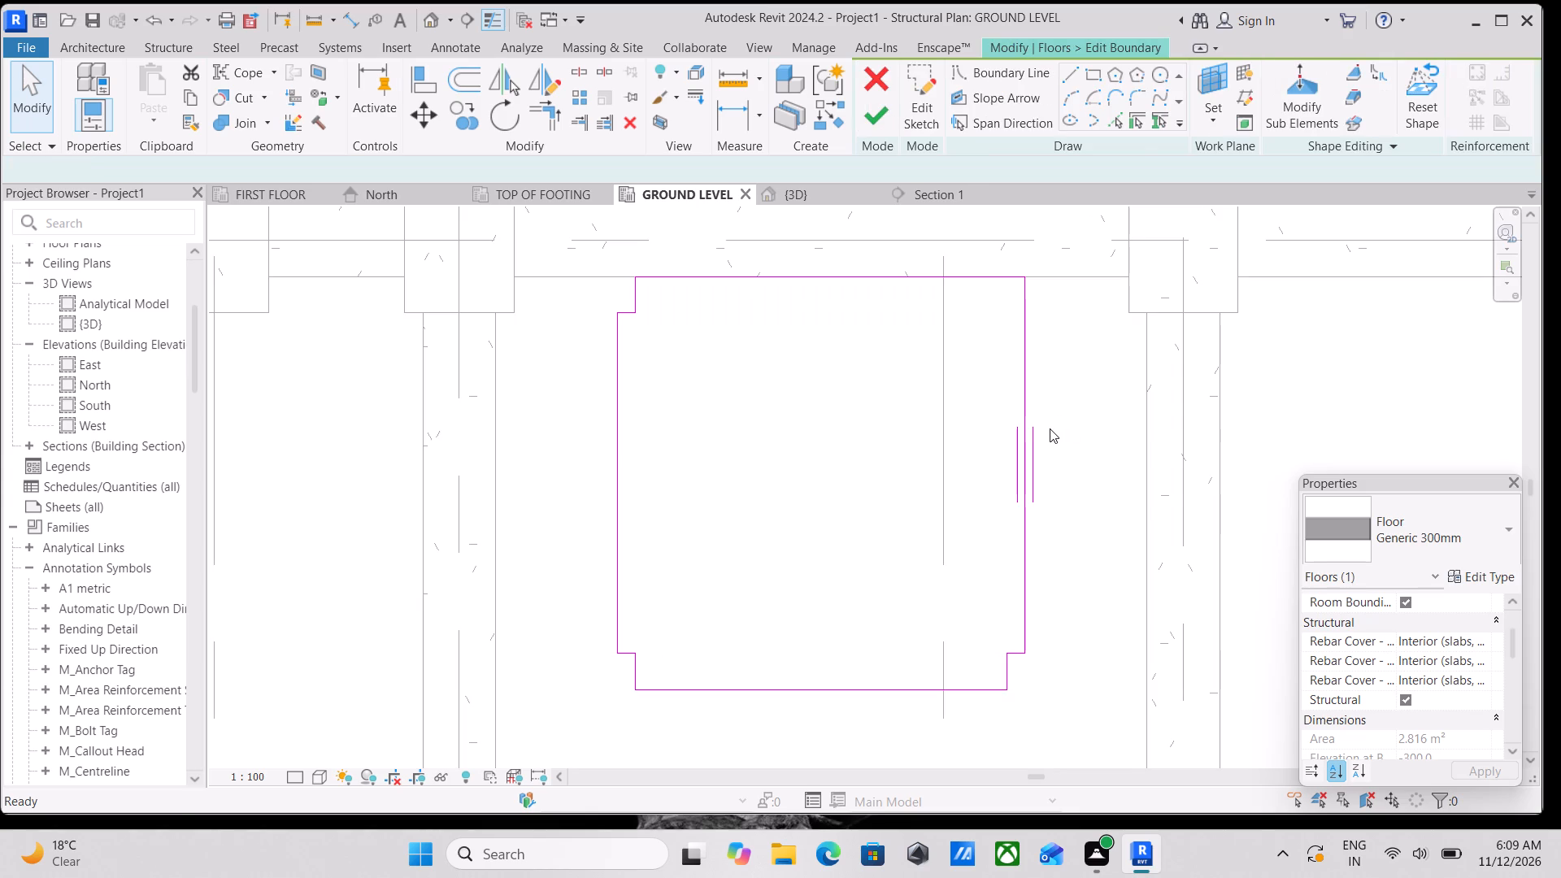
{"action": "left_click", "coordinate": [1028, 427]}
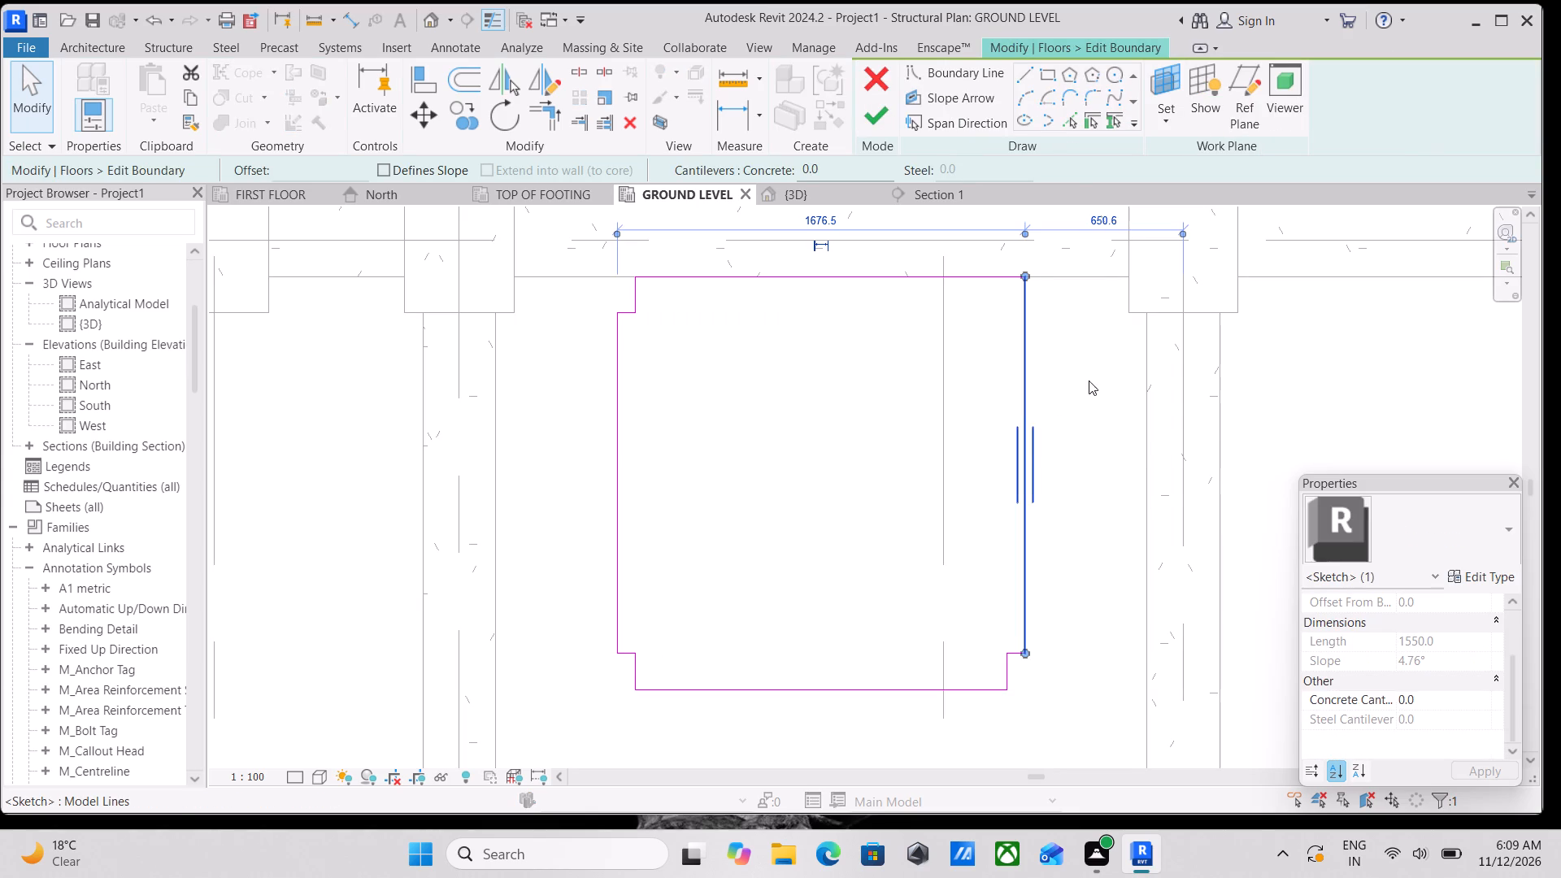
{"action": "left_click", "coordinate": [432, 120]}
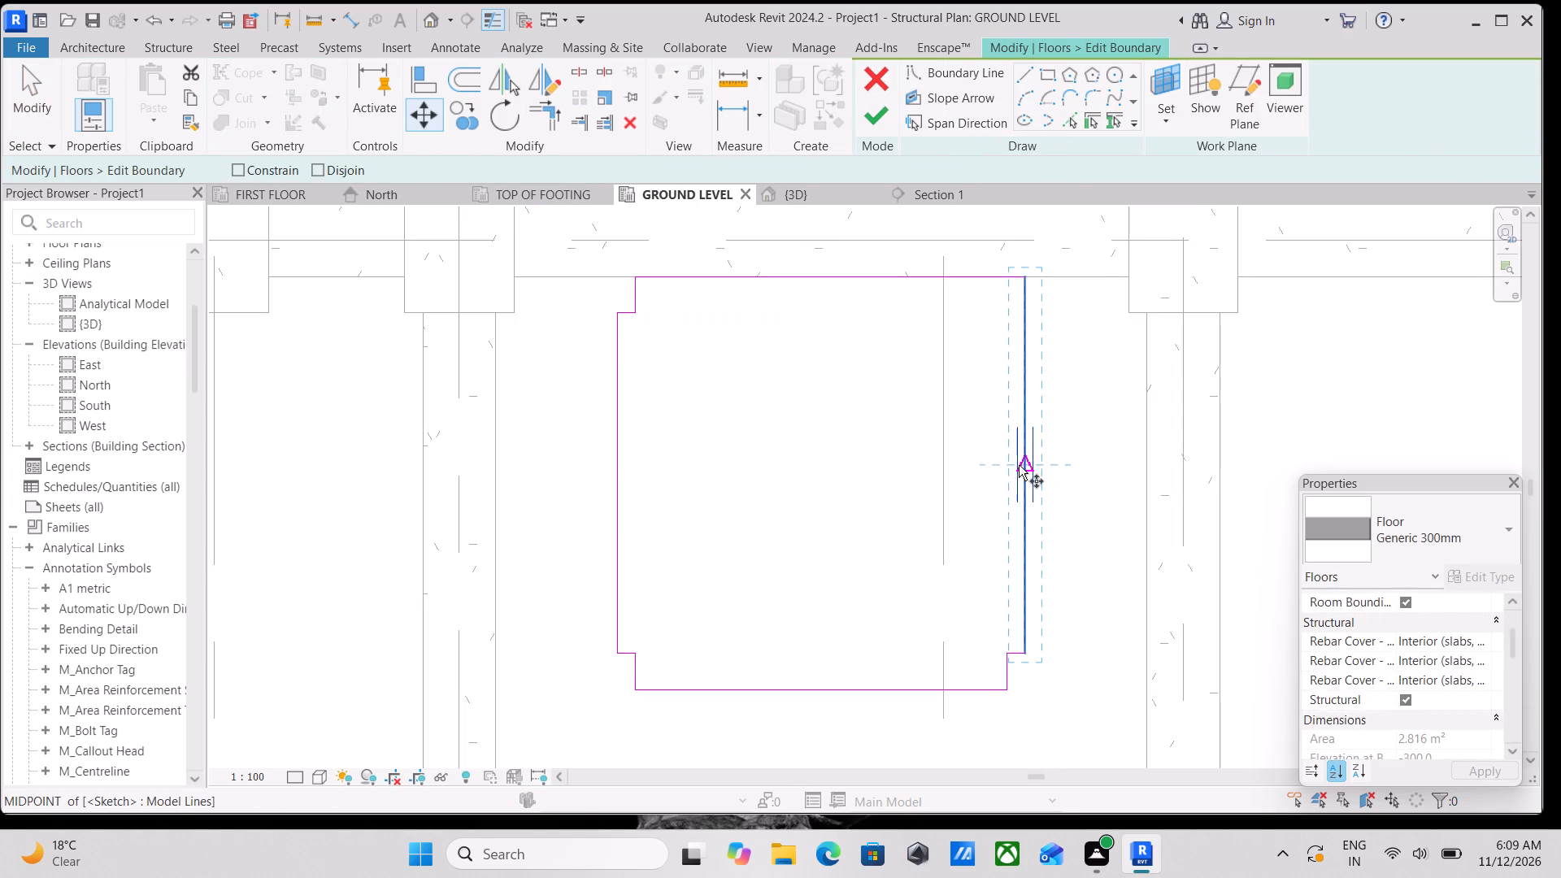
{"action": "left_click", "coordinate": [1020, 465]}
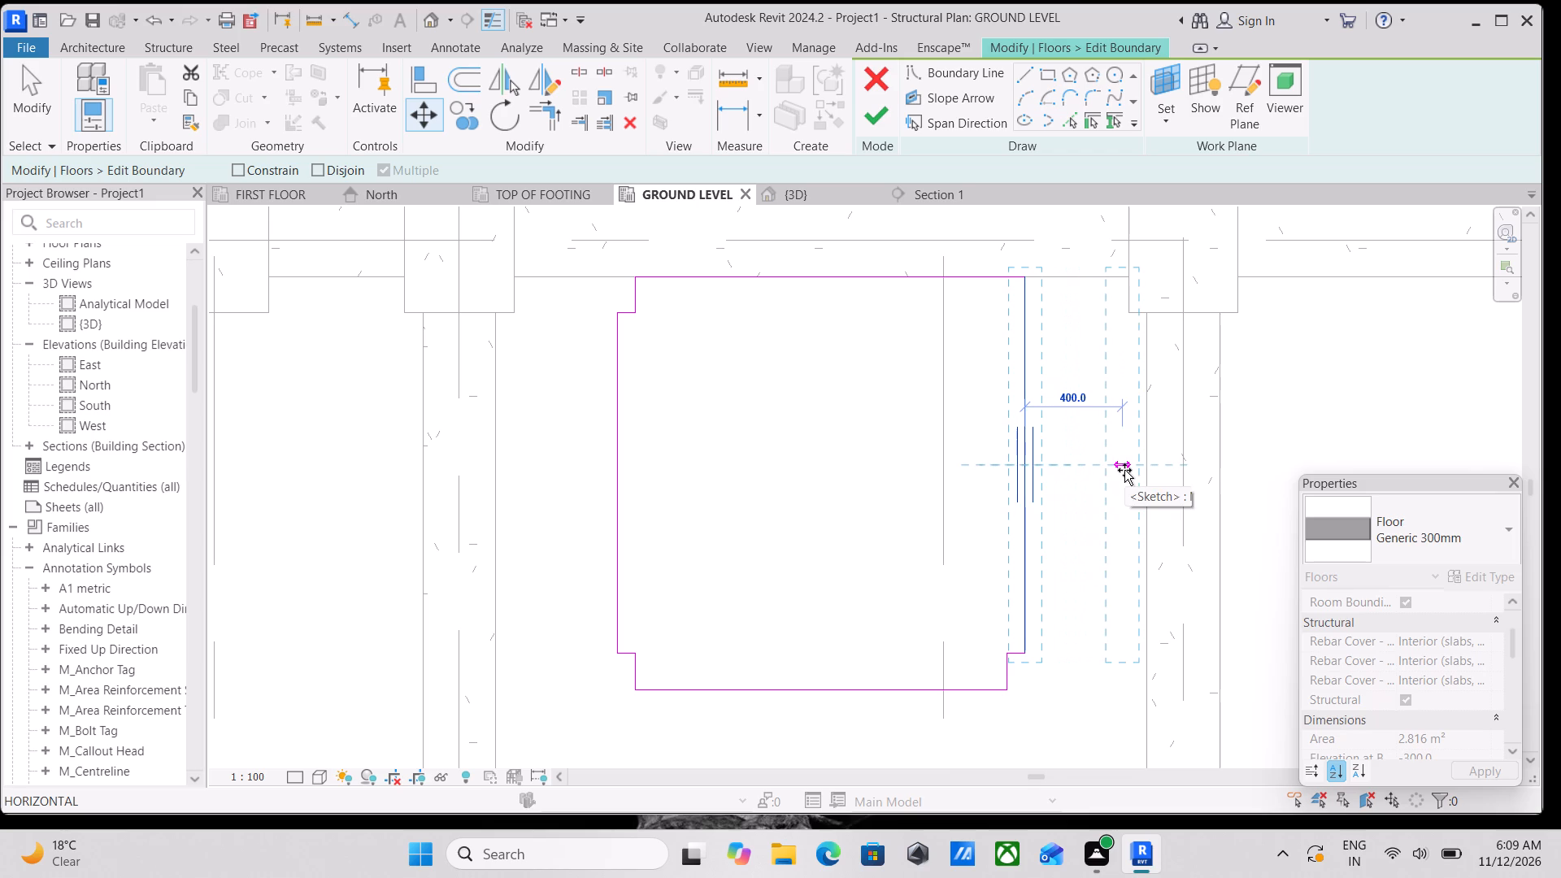
{"action": "left_click", "coordinate": [1153, 474]}
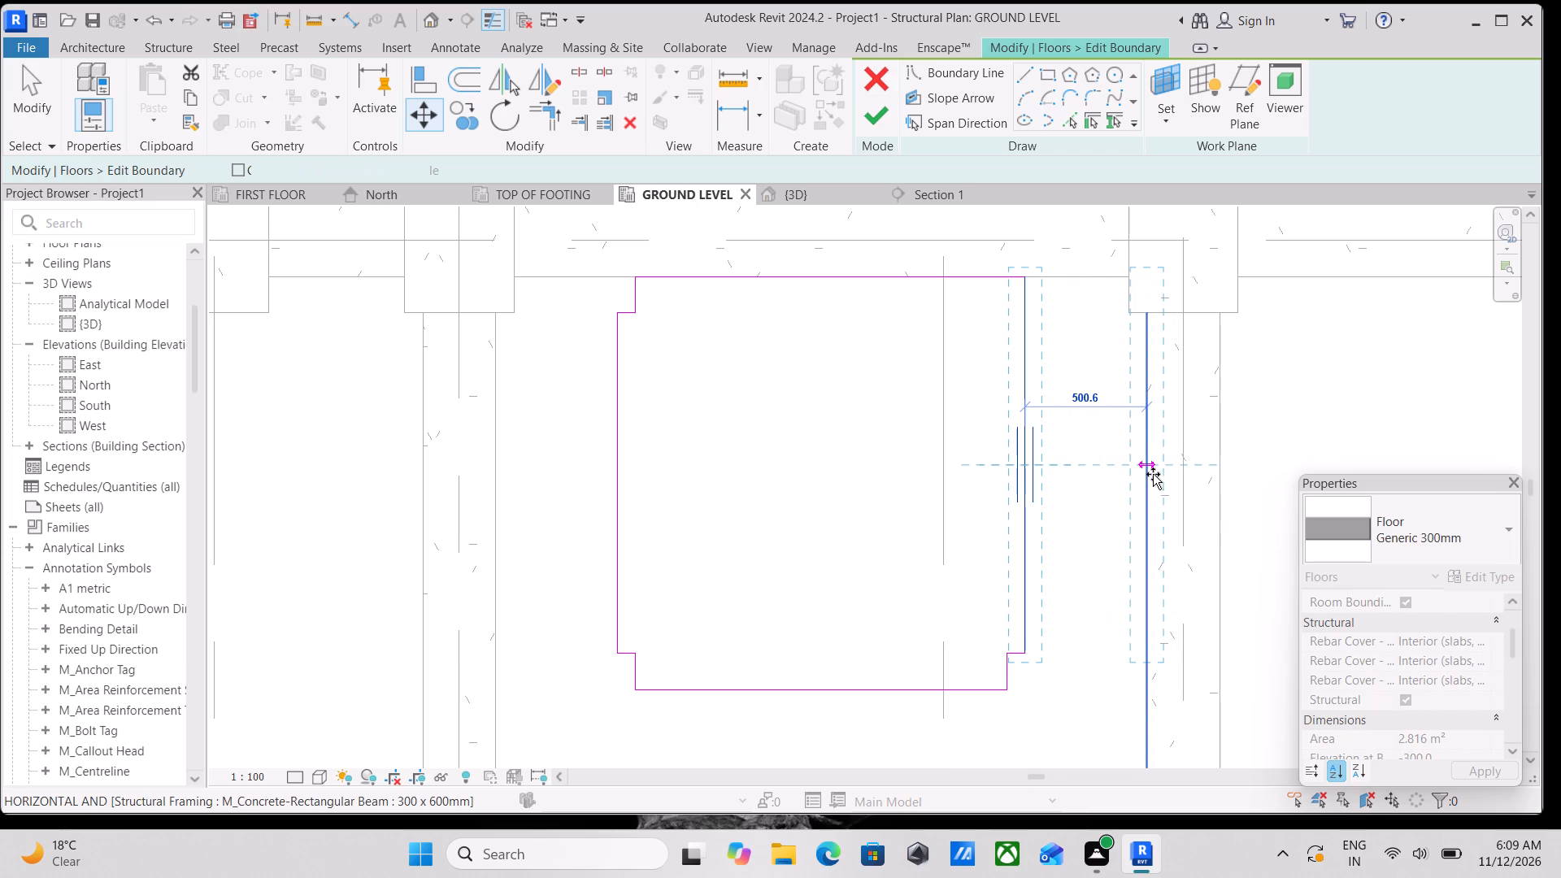
Move the short vertical line at the boundary's upper-left corner 500.6 mm left onto the column's right face.
{"action": "scroll", "coordinate": [1153, 474], "scroll_direction": "down", "scroll_amount": 2}
{"action": "middle_click_drag", "start_coordinate": [1147, 472], "coordinate": [1071, 350]}
{"action": "middle_click_drag", "start_coordinate": [957, 607], "coordinate": [958, 607]}
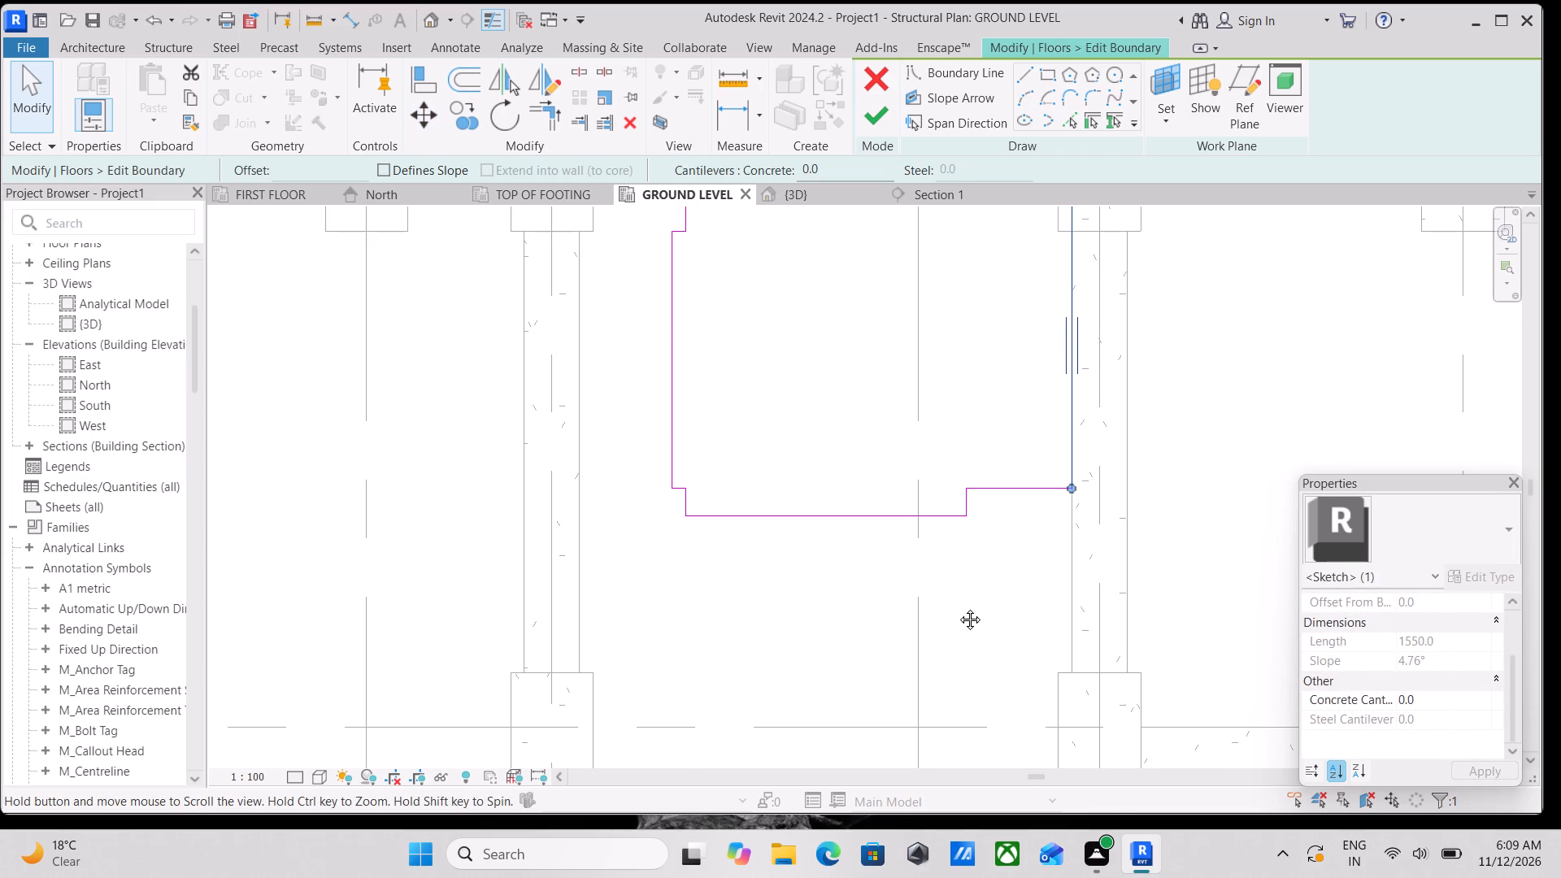
{"action": "middle_click_drag", "start_coordinate": [958, 607], "coordinate": [1124, 877]}
{"action": "scroll", "coordinate": [858, 484], "scroll_direction": "up", "scroll_amount": 1}
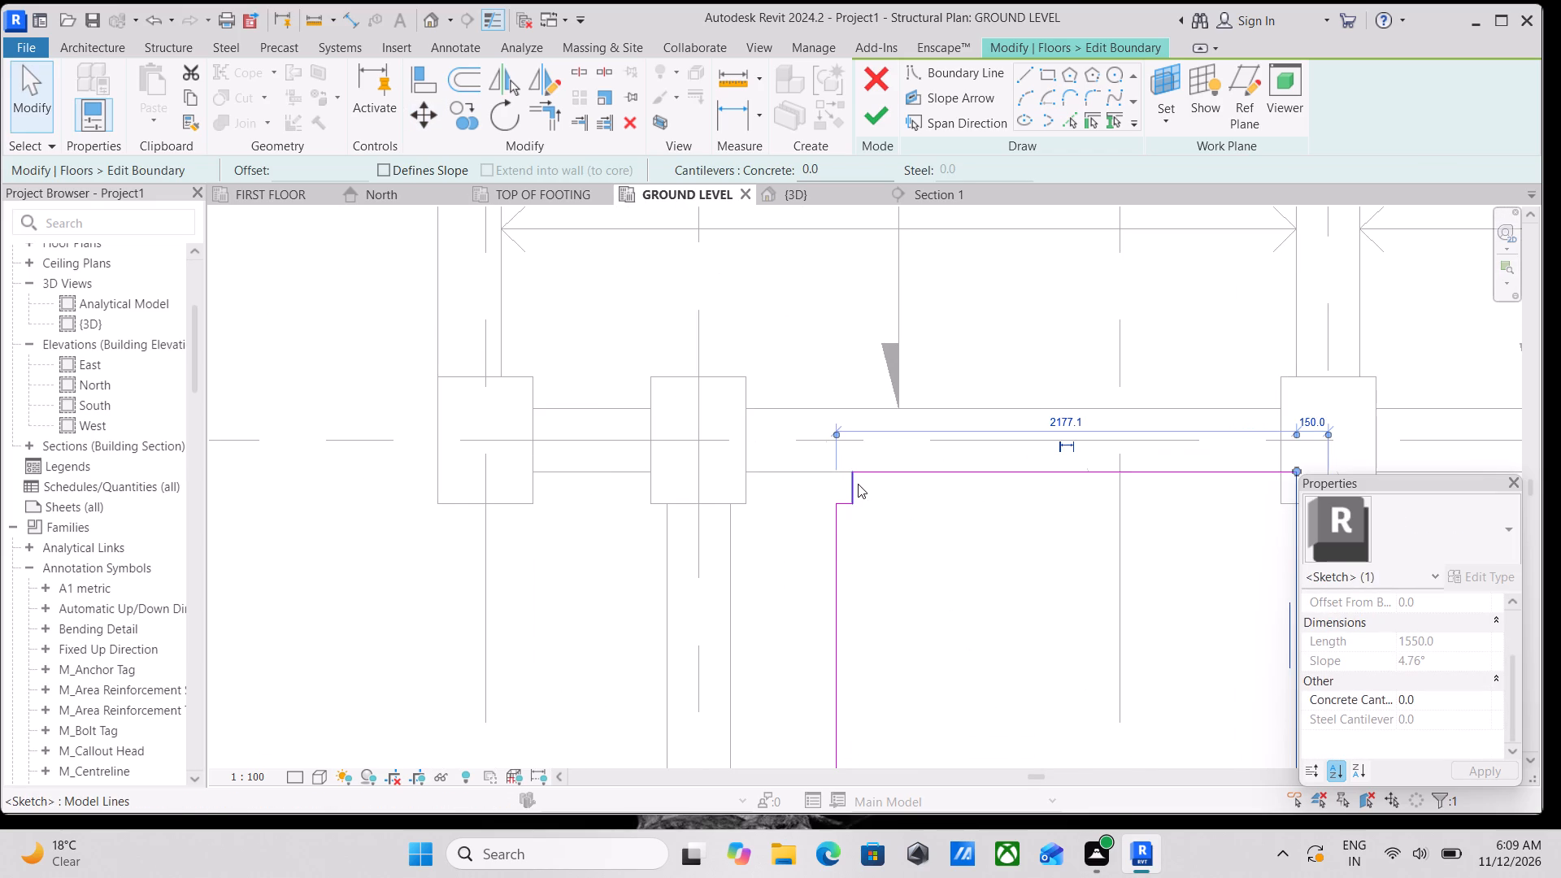
{"action": "left_click", "coordinate": [858, 484]}
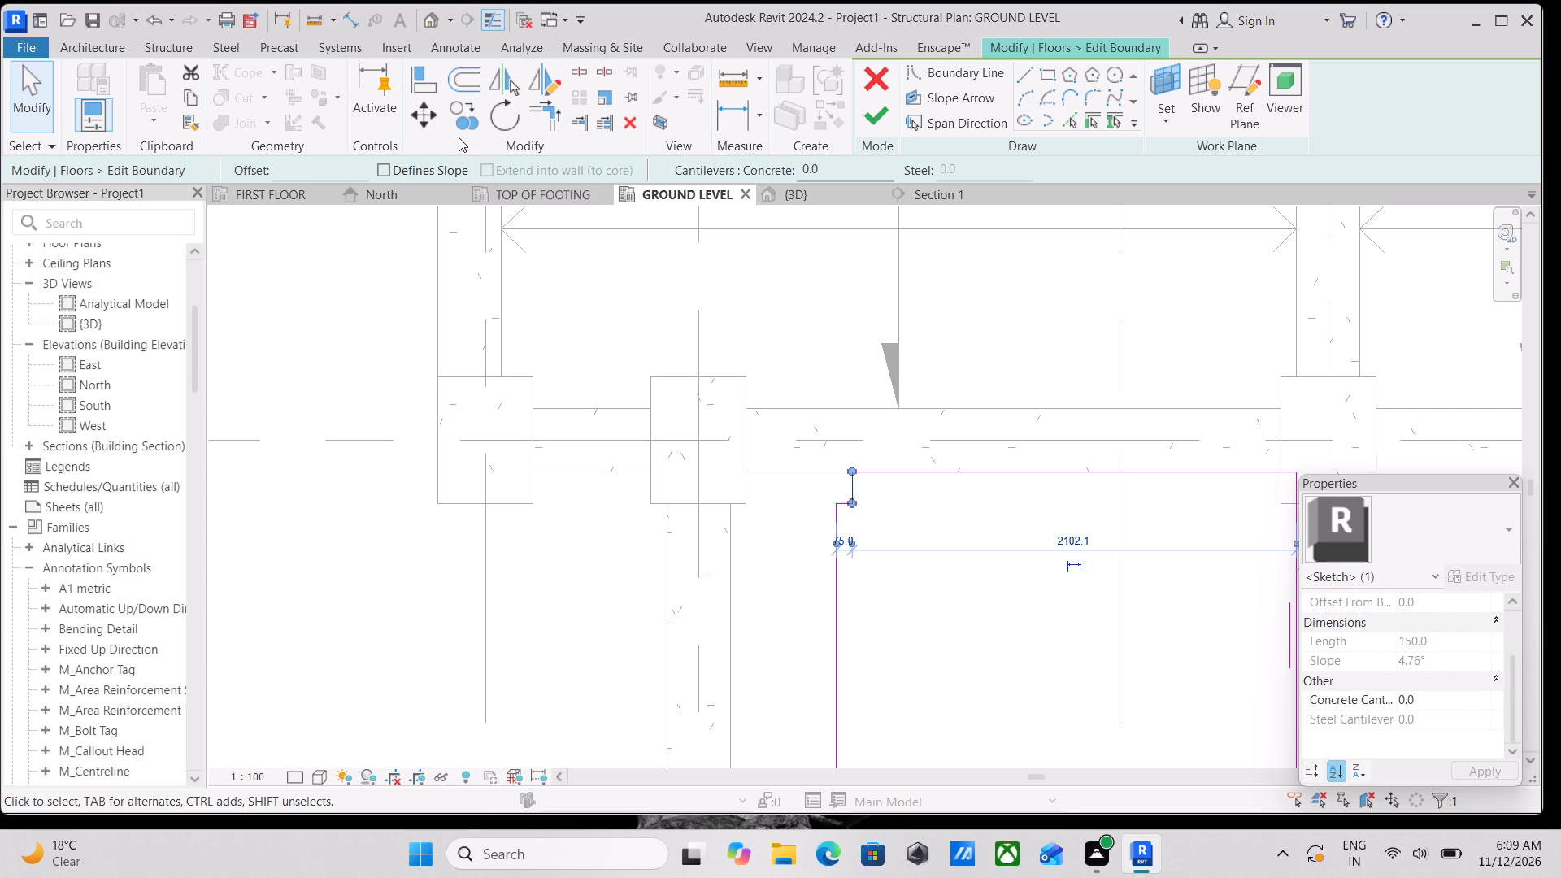
{"action": "left_click", "coordinate": [433, 122]}
{"action": "scroll", "coordinate": [815, 494], "scroll_direction": "up", "scroll_amount": 3}
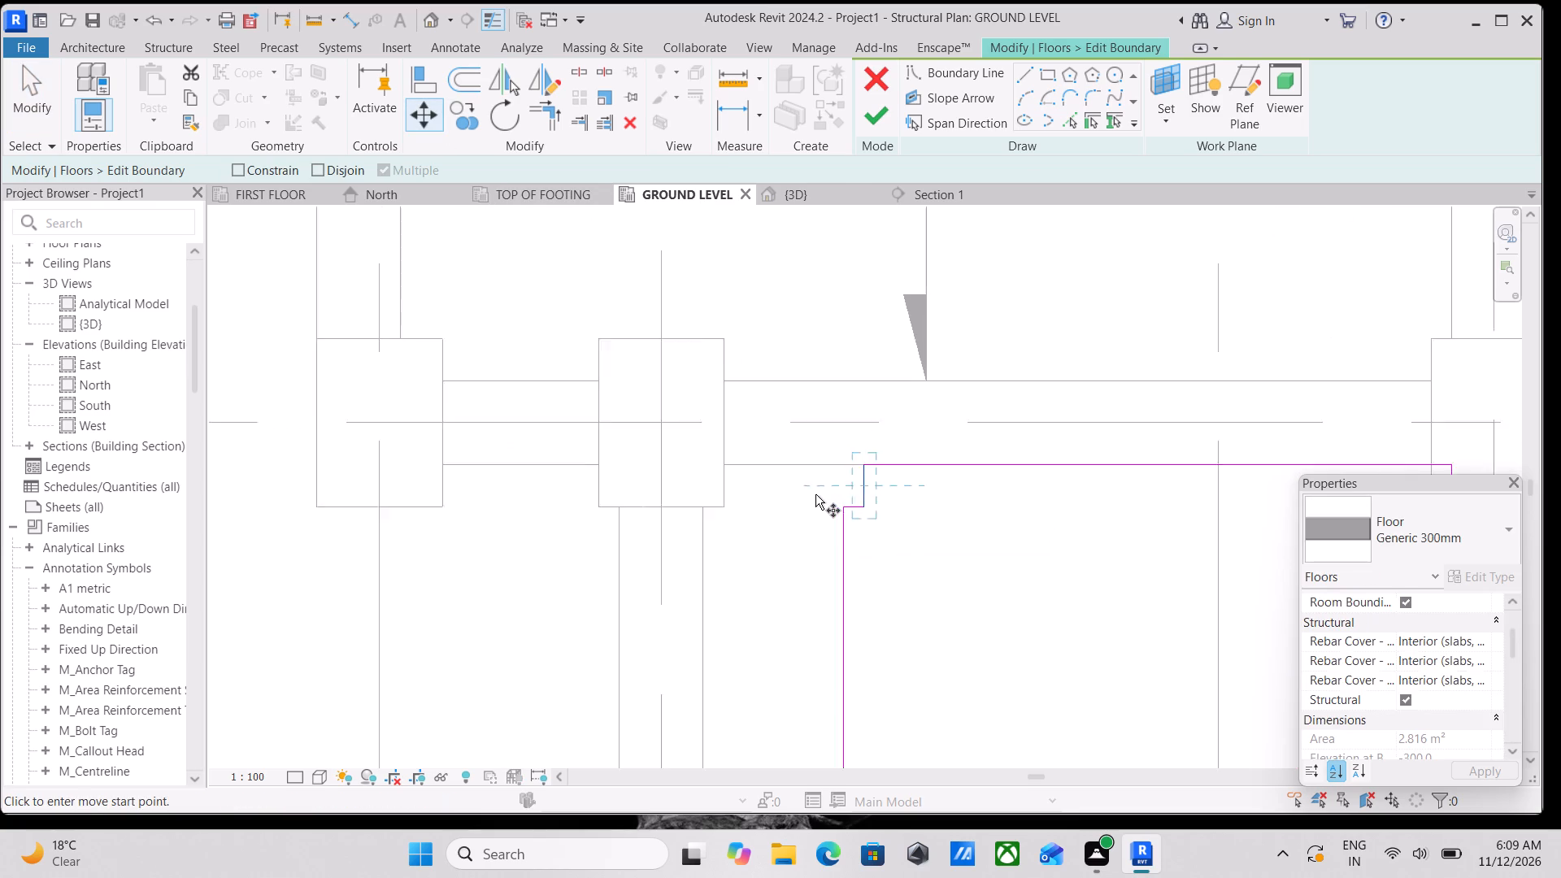
{"action": "scroll", "coordinate": [851, 487], "scroll_direction": "up", "scroll_amount": 3}
{"action": "left_click_drag", "start_coordinate": [886, 480], "coordinate": [867, 477]}
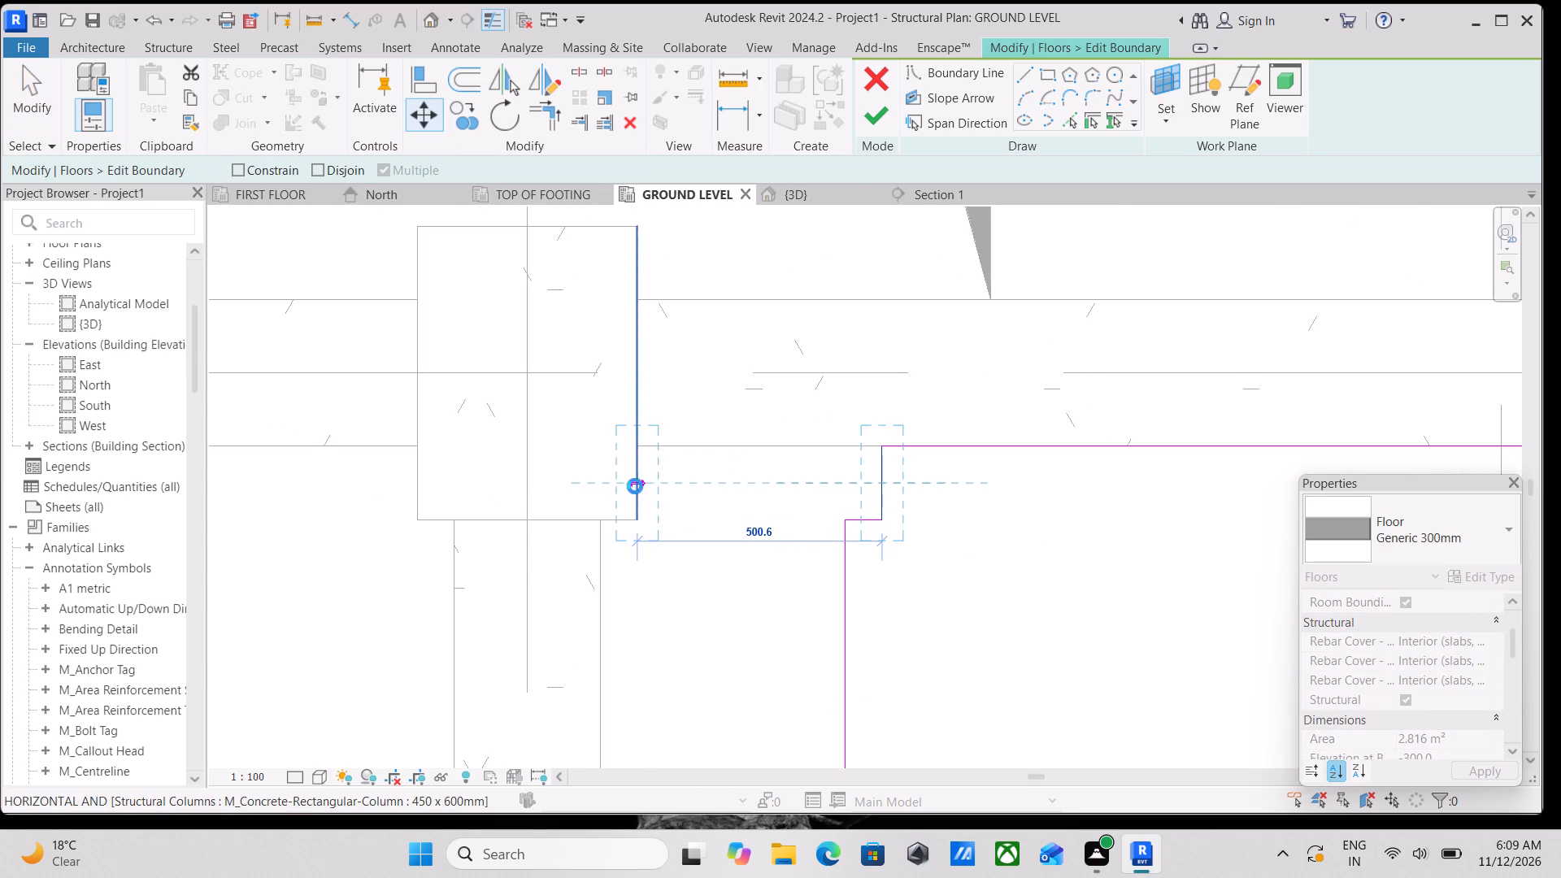
{"action": "left_click", "coordinate": [635, 486]}
Move the floor's left boundary line outward onto the inner face of the left beam.
{"action": "scroll", "coordinate": [639, 487], "scroll_direction": "down", "scroll_amount": 1}
{"action": "middle_click_drag", "start_coordinate": [642, 489], "coordinate": [650, 444]}
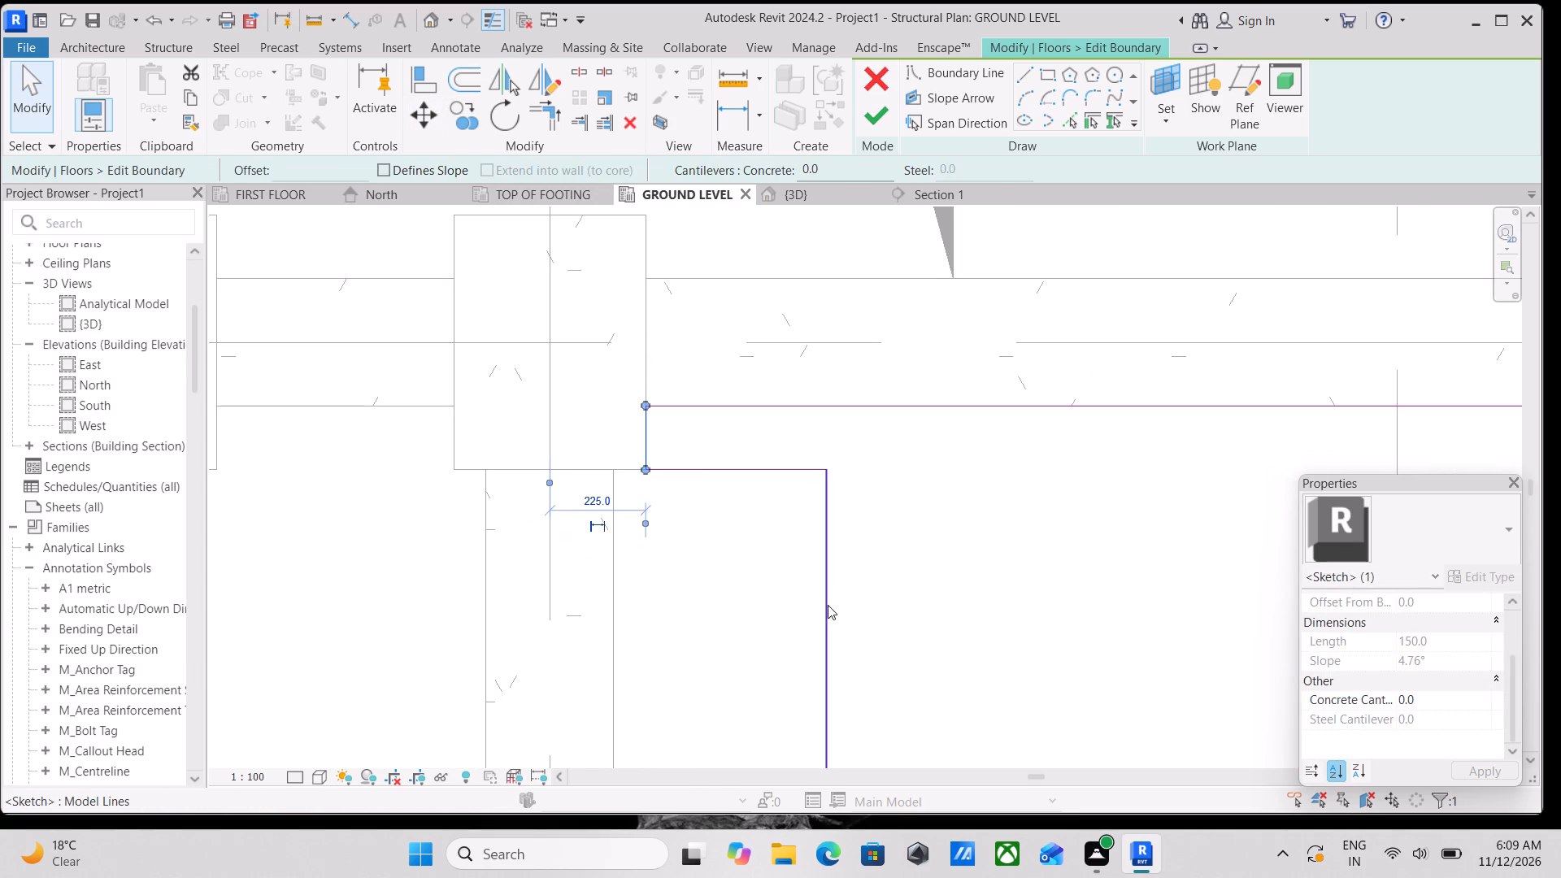
{"action": "left_click", "coordinate": [828, 605]}
{"action": "left_click", "coordinate": [425, 125]}
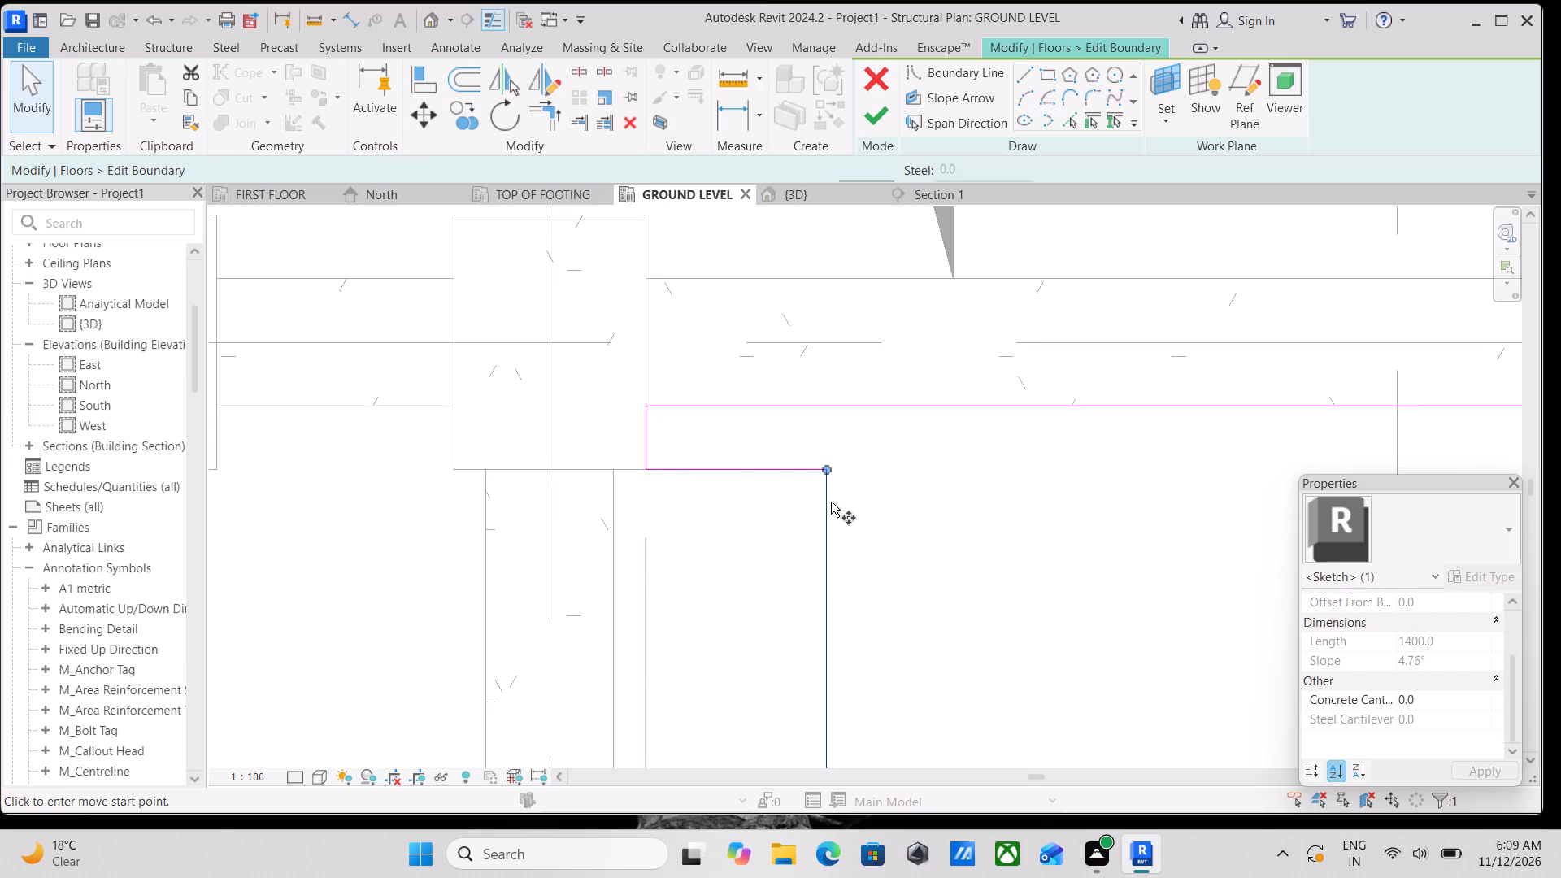
{"action": "scroll", "coordinate": [831, 502], "scroll_direction": "down", "scroll_amount": 2}
{"action": "middle_click_drag", "start_coordinate": [831, 502], "coordinate": [839, 289]}
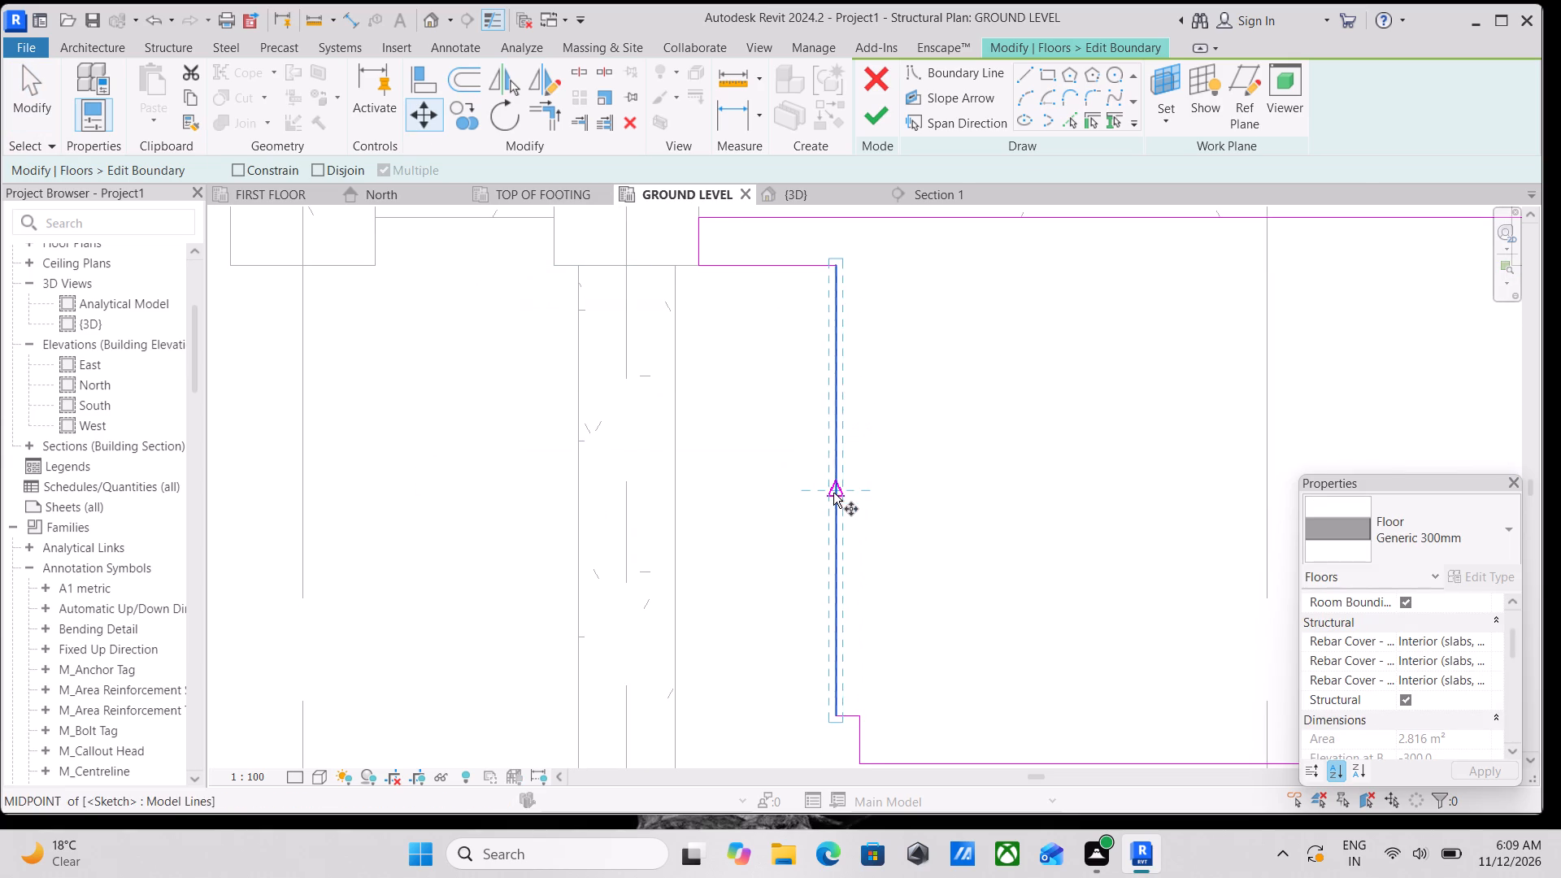
{"action": "left_click", "coordinate": [833, 493]}
{"action": "left_click", "coordinate": [676, 487]}
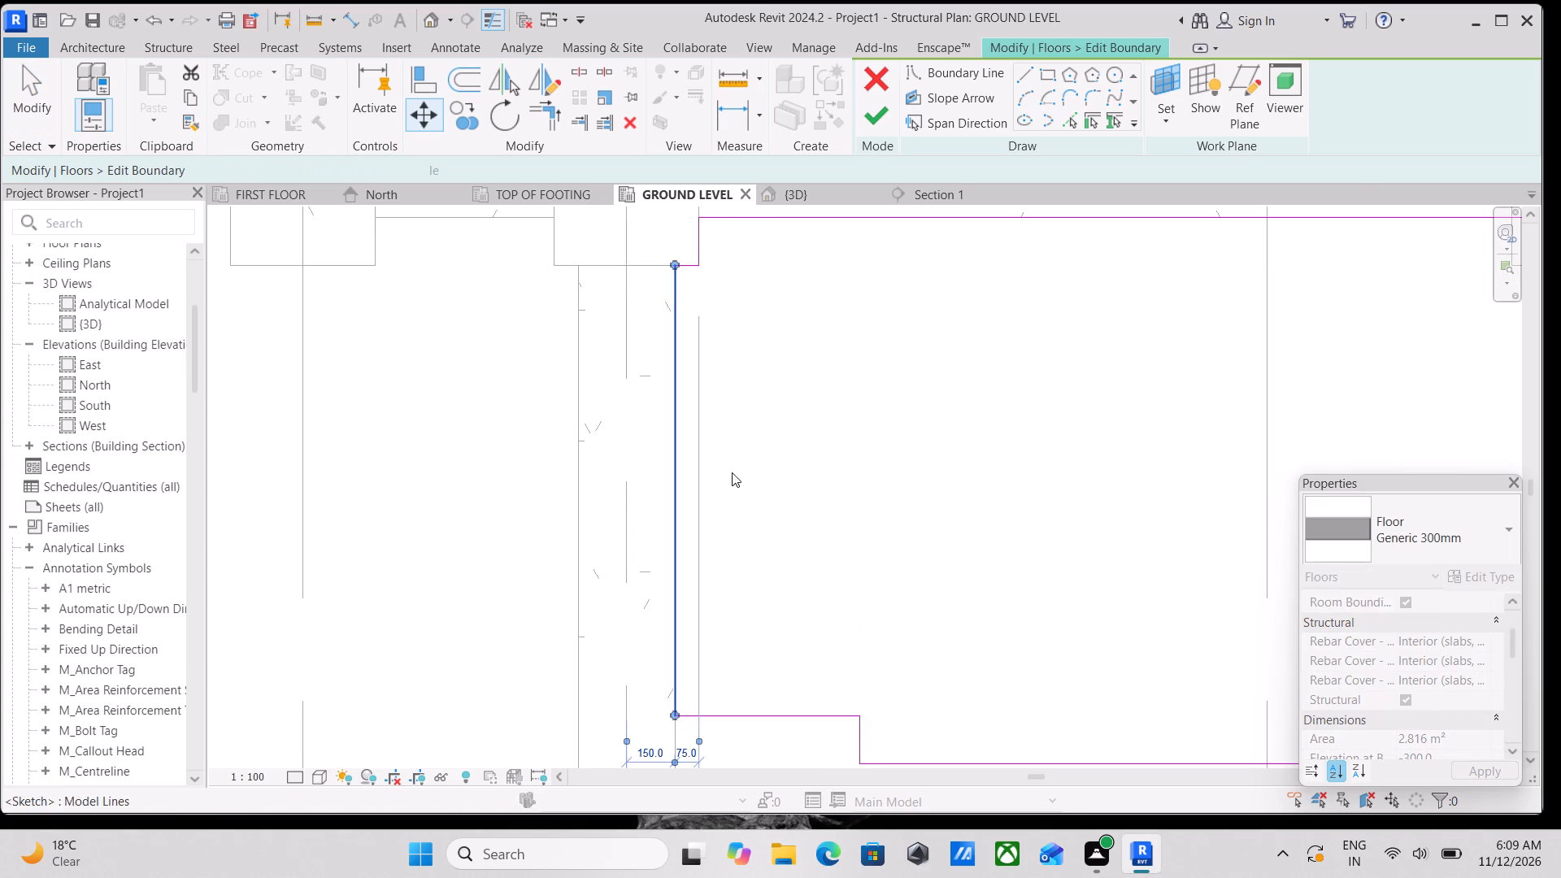
Move the floor's bottom boundary line down about 3150 mm onto grid F.
{"action": "scroll", "coordinate": [809, 456], "scroll_direction": "down", "scroll_amount": 3}
{"action": "middle_click_drag", "start_coordinate": [809, 456], "coordinate": [733, 198]}
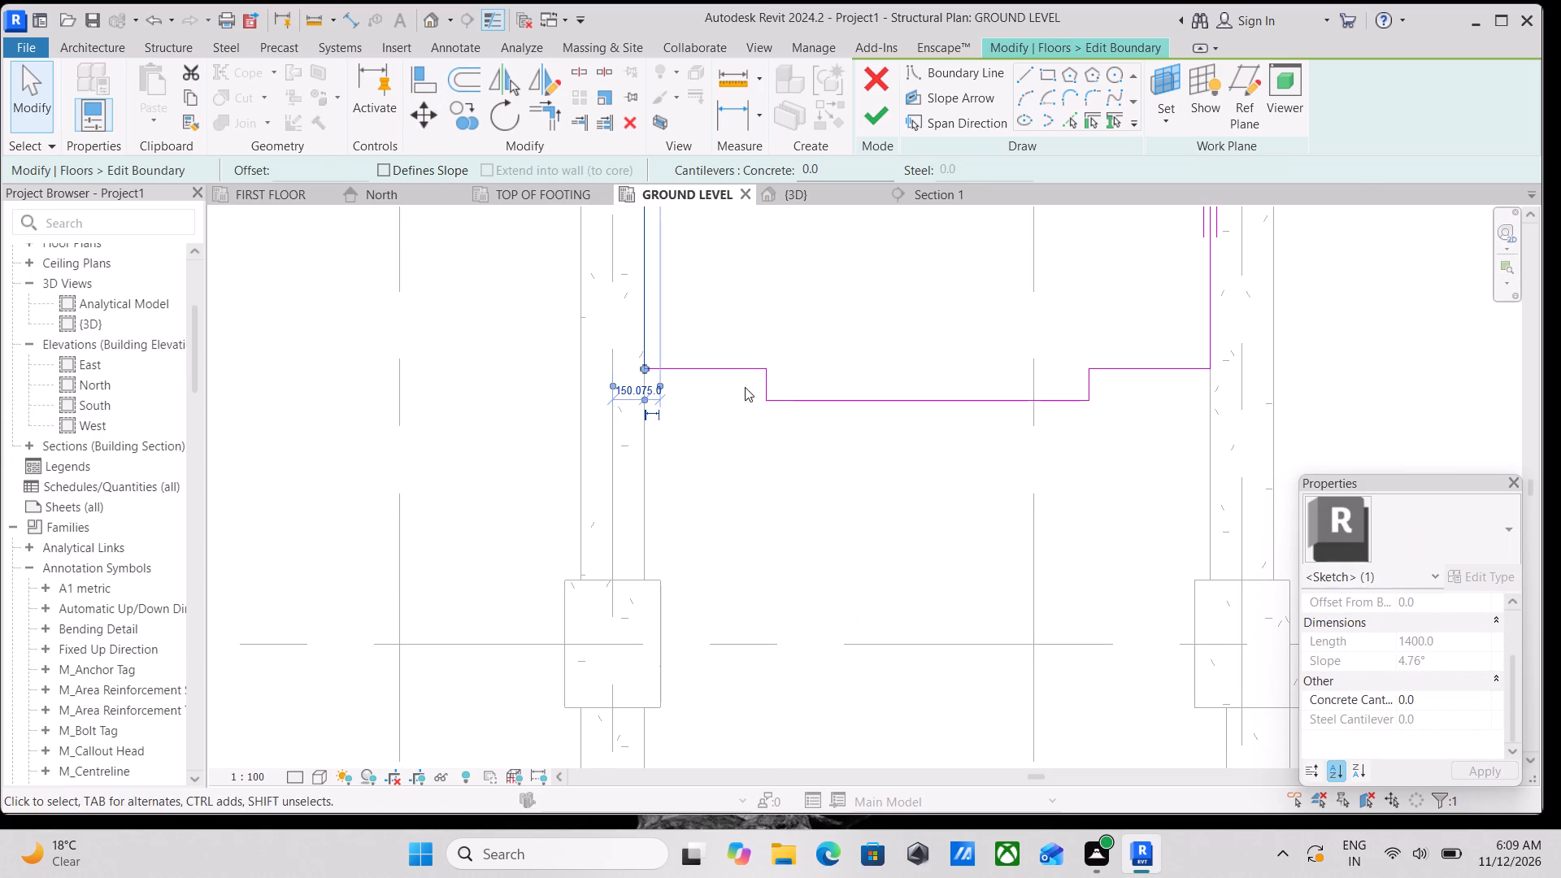
{"action": "left_click", "coordinate": [840, 406]}
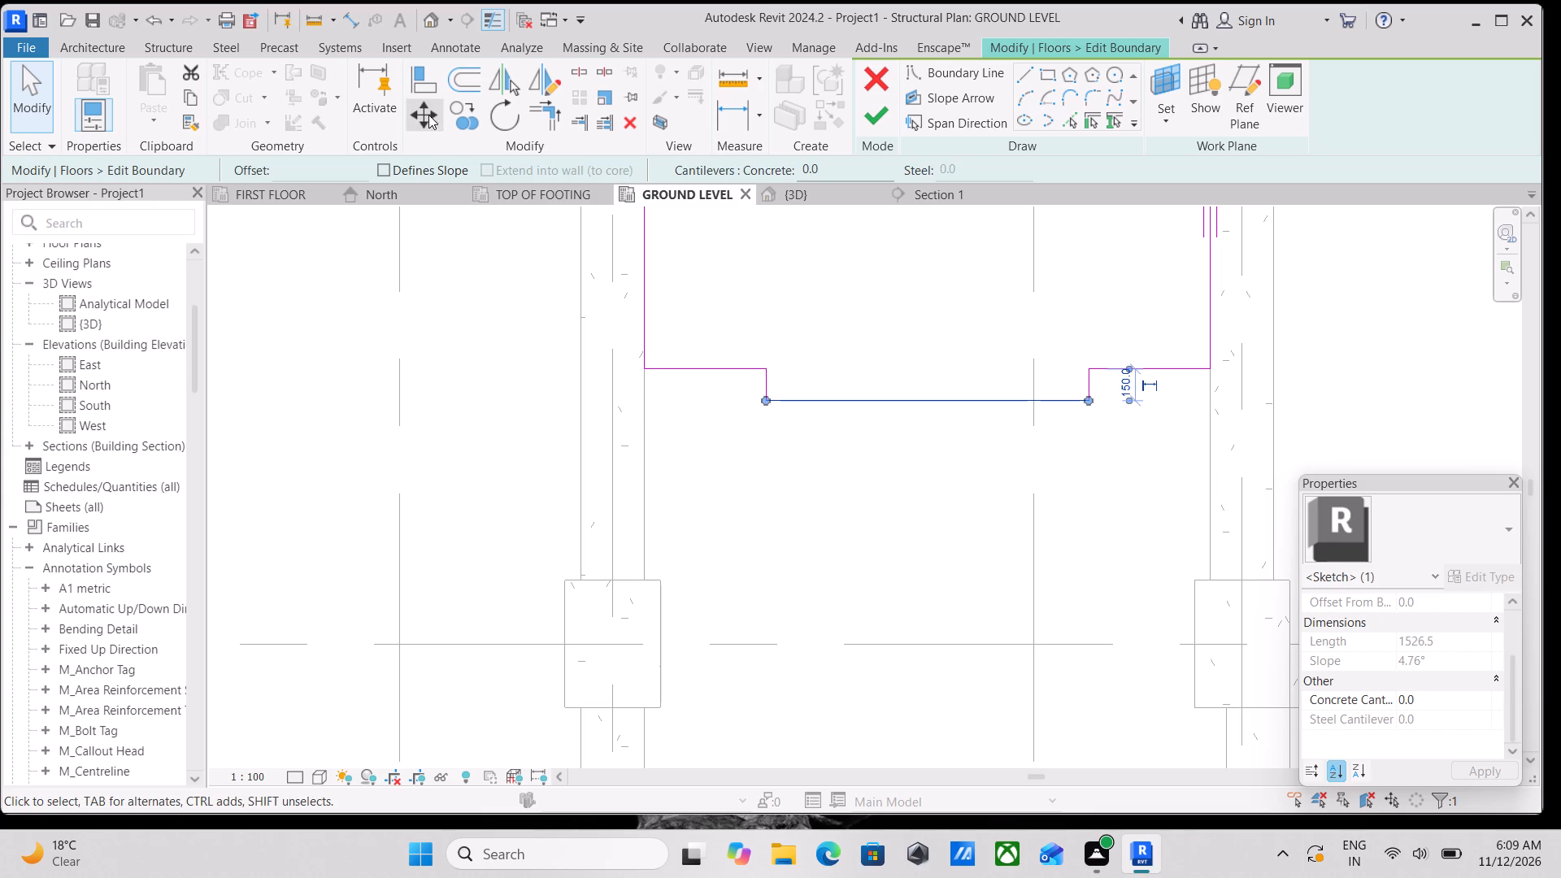
{"action": "left_click", "coordinate": [423, 112]}
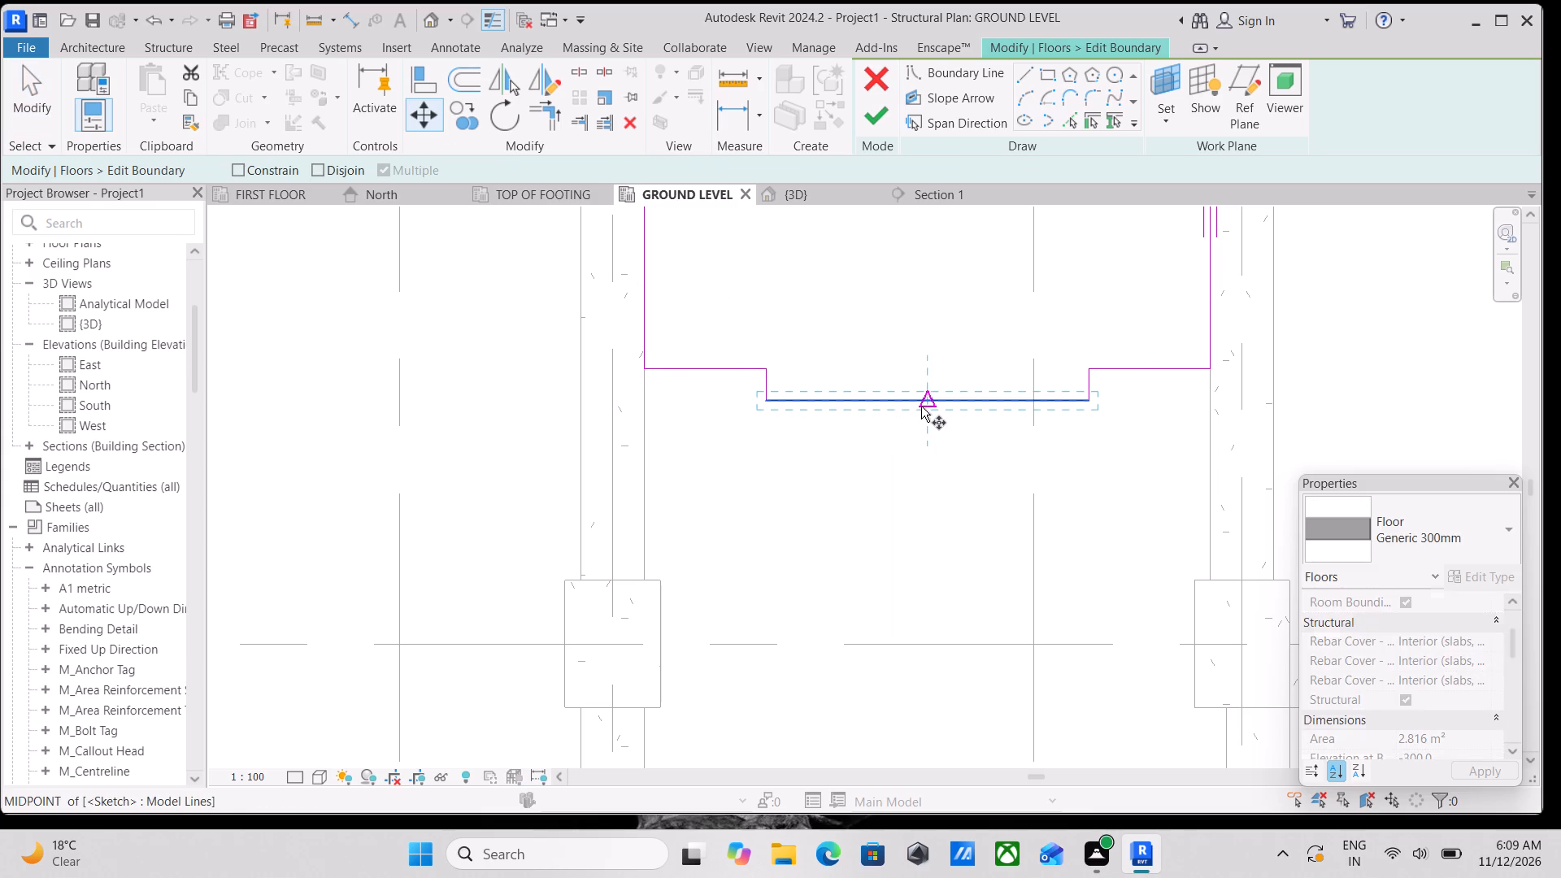
{"action": "left_click", "coordinate": [921, 406]}
{"action": "middle_click_drag", "start_coordinate": [911, 542], "coordinate": [899, 407]}
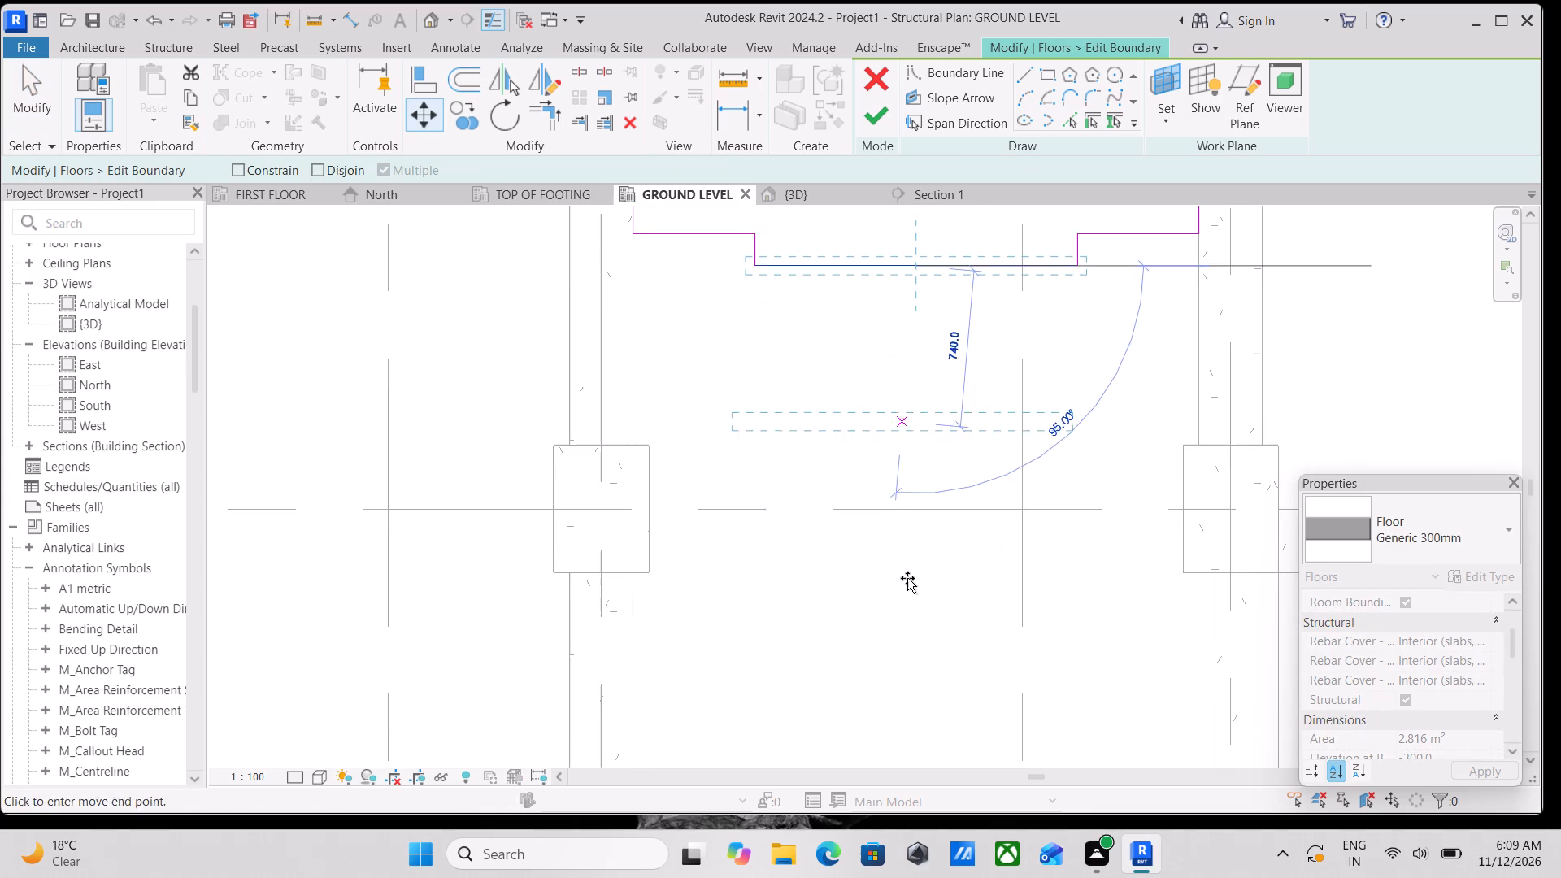
{"action": "middle_click_drag", "start_coordinate": [908, 641], "coordinate": [892, 463]}
{"action": "middle_click_drag", "start_coordinate": [879, 591], "coordinate": [845, 445]}
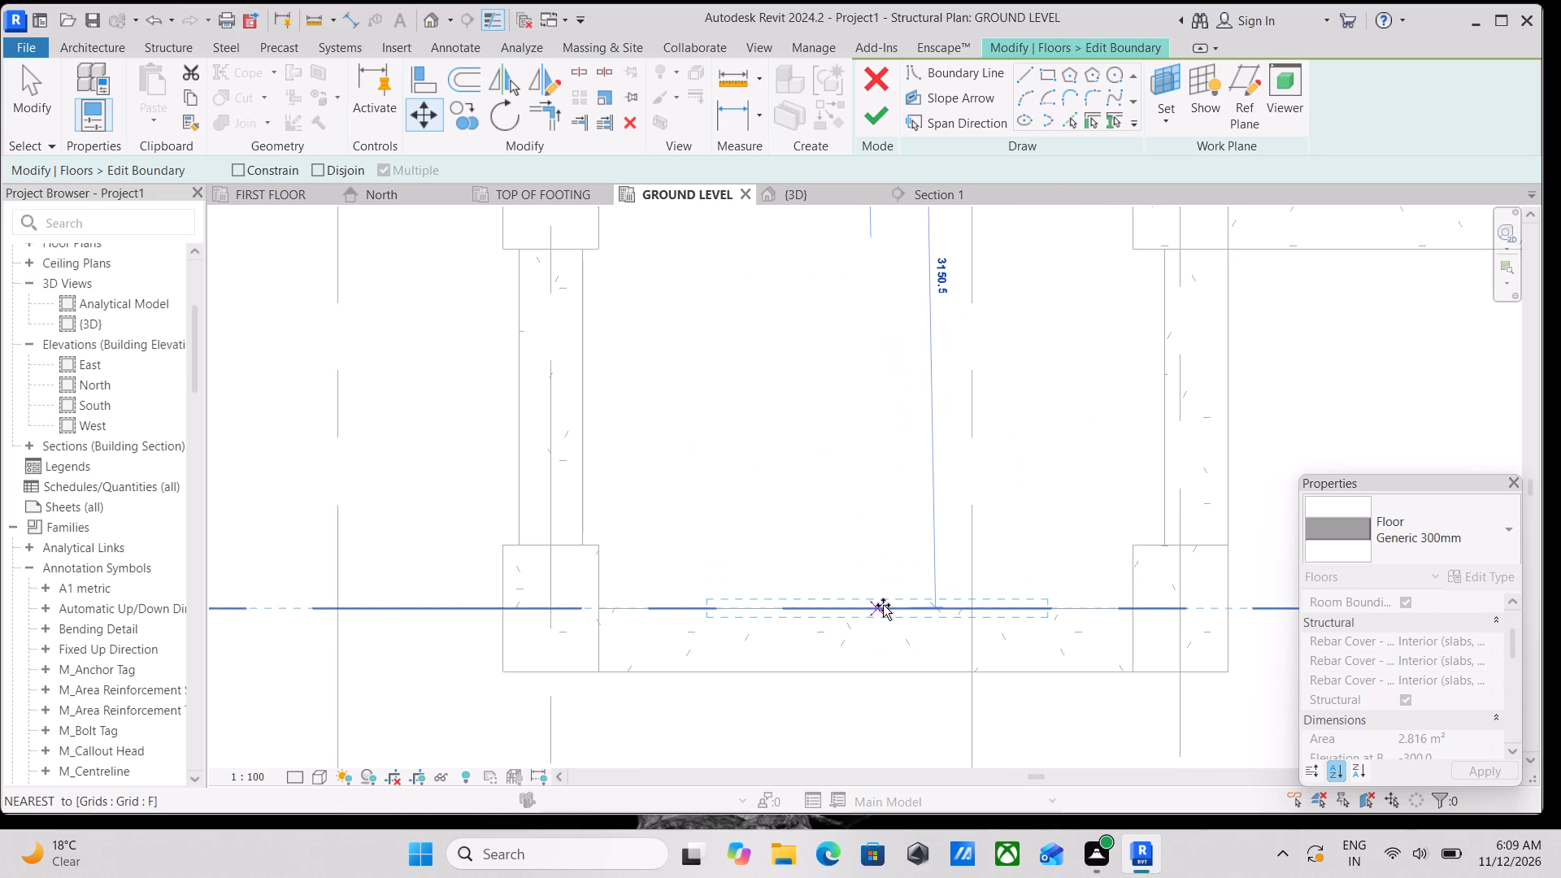
{"action": "left_click", "coordinate": [883, 605]}
Delete the long vertical line and short horizontal line forming the step in the boundary's lower-right side.
{"action": "scroll", "coordinate": [883, 605], "scroll_direction": "down", "scroll_amount": 4}
{"action": "middle_click_drag", "start_coordinate": [882, 556], "coordinate": [905, 630]}
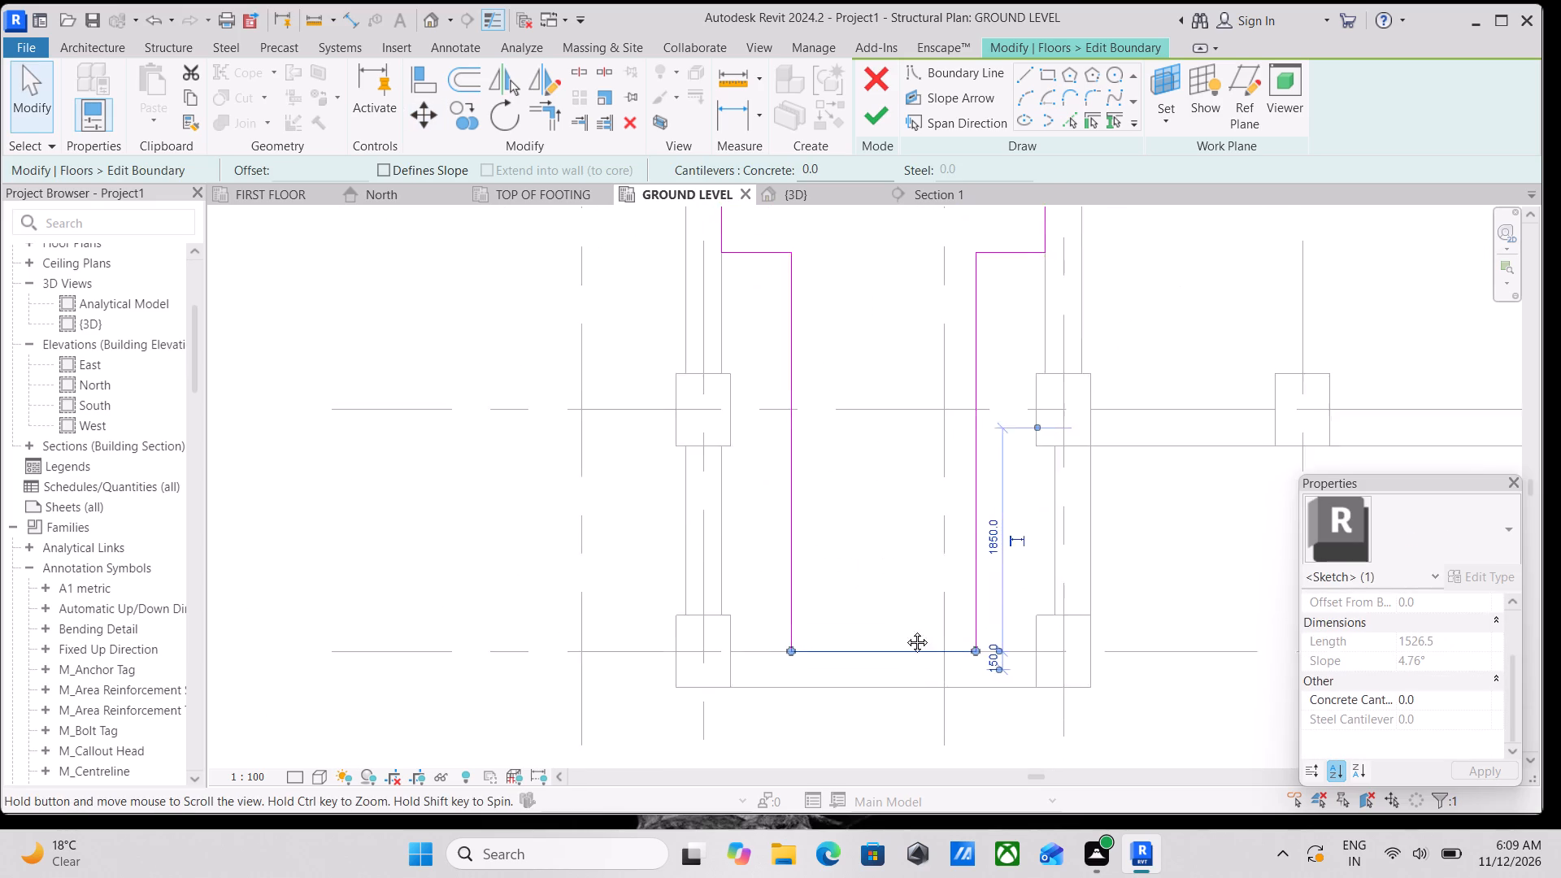
{"action": "middle_click_drag", "start_coordinate": [905, 630], "coordinate": [919, 675]}
{"action": "middle_click_drag", "start_coordinate": [813, 419], "coordinate": [789, 463]}
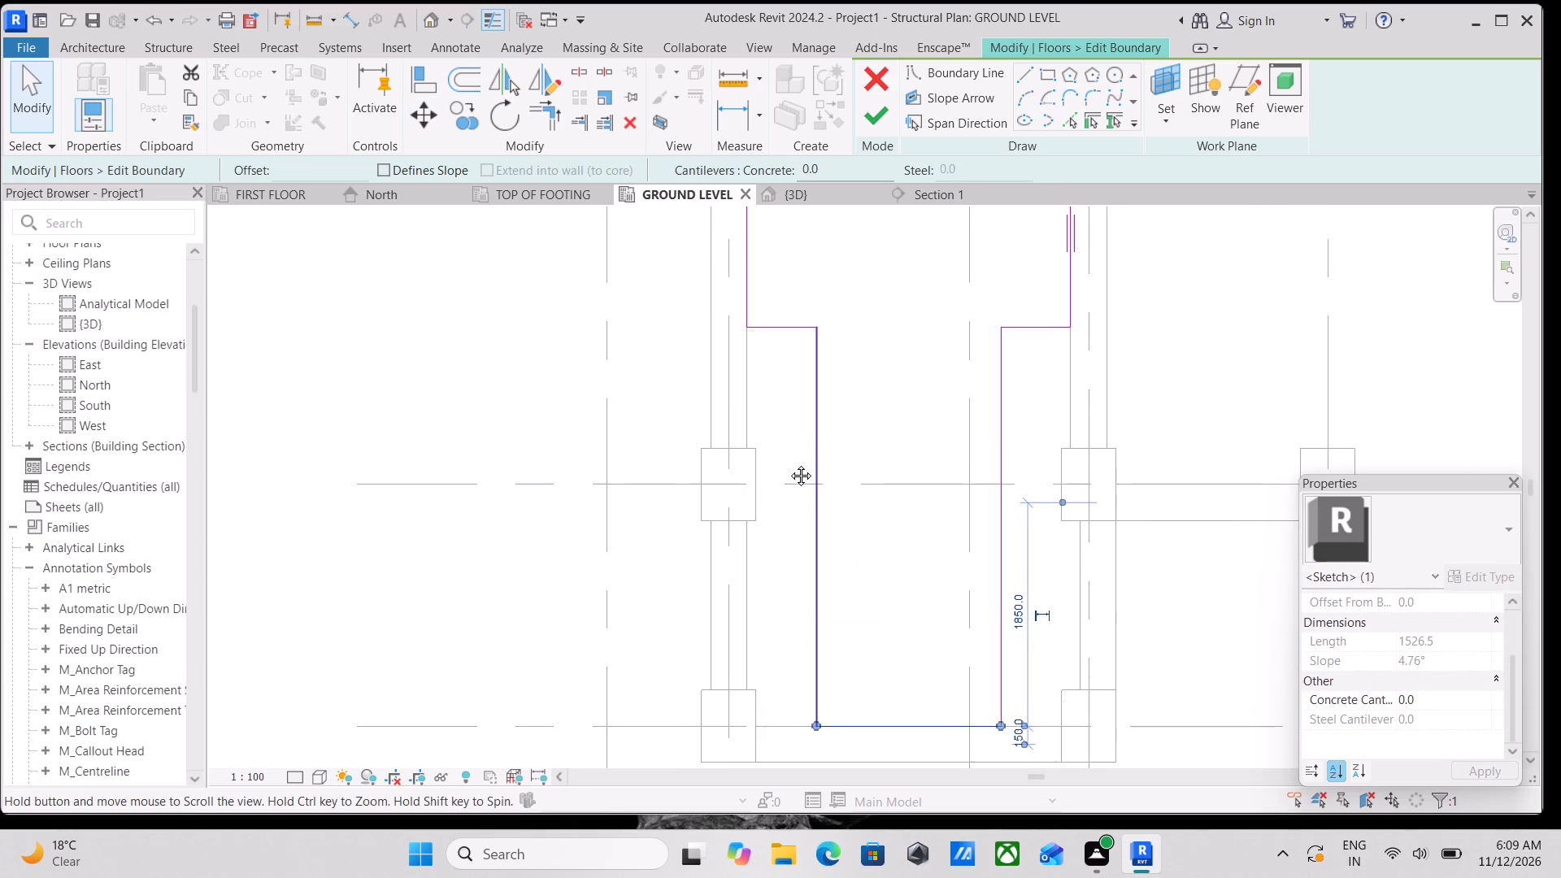
{"action": "middle_click_drag", "start_coordinate": [789, 463], "coordinate": [787, 467]}
{"action": "middle_click_drag", "start_coordinate": [910, 453], "coordinate": [876, 451]}
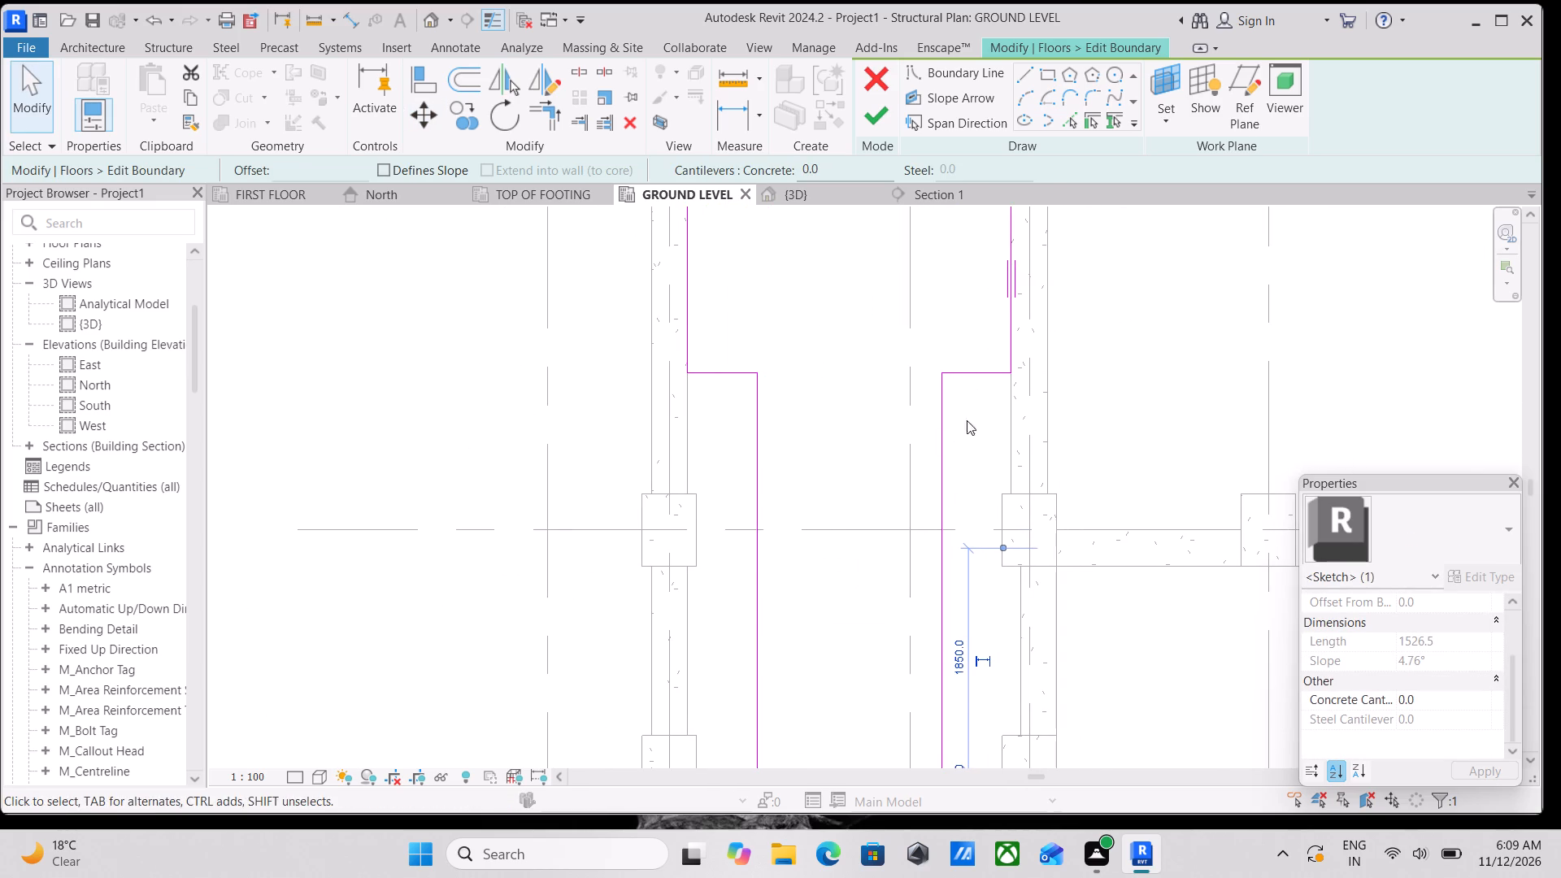
{"action": "scroll", "coordinate": [963, 427], "scroll_direction": "down", "scroll_amount": 1}
{"action": "middle_click_drag", "start_coordinate": [948, 433], "coordinate": [880, 329]}
{"action": "scroll", "coordinate": [867, 399], "scroll_direction": "down", "scroll_amount": 1}
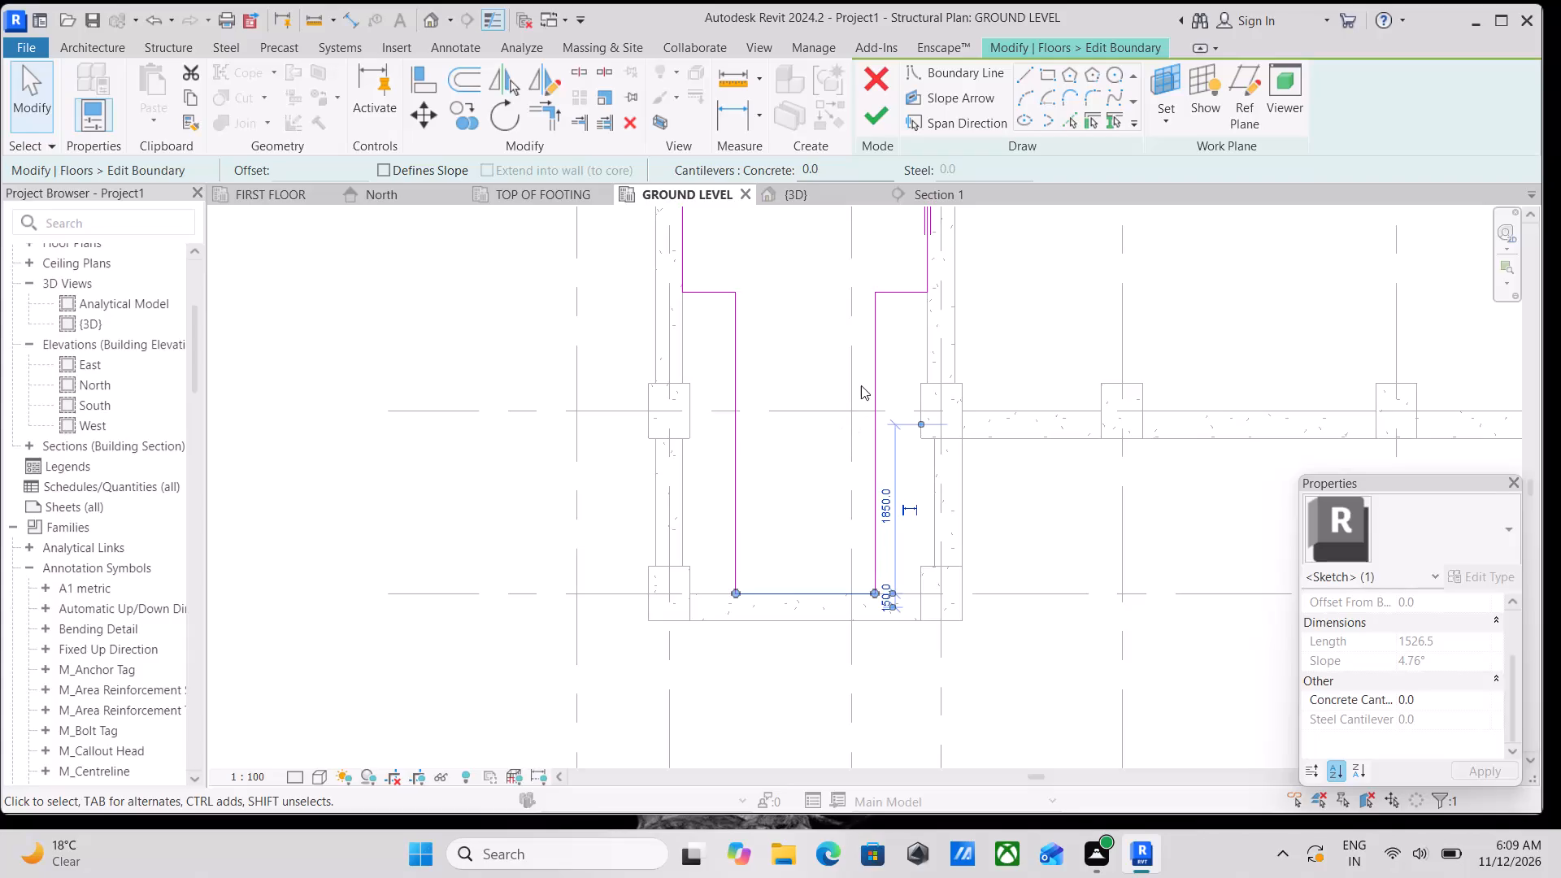
{"action": "scroll", "coordinate": [863, 385], "scroll_direction": "up", "scroll_amount": 1}
{"action": "left_click", "coordinate": [872, 371]}
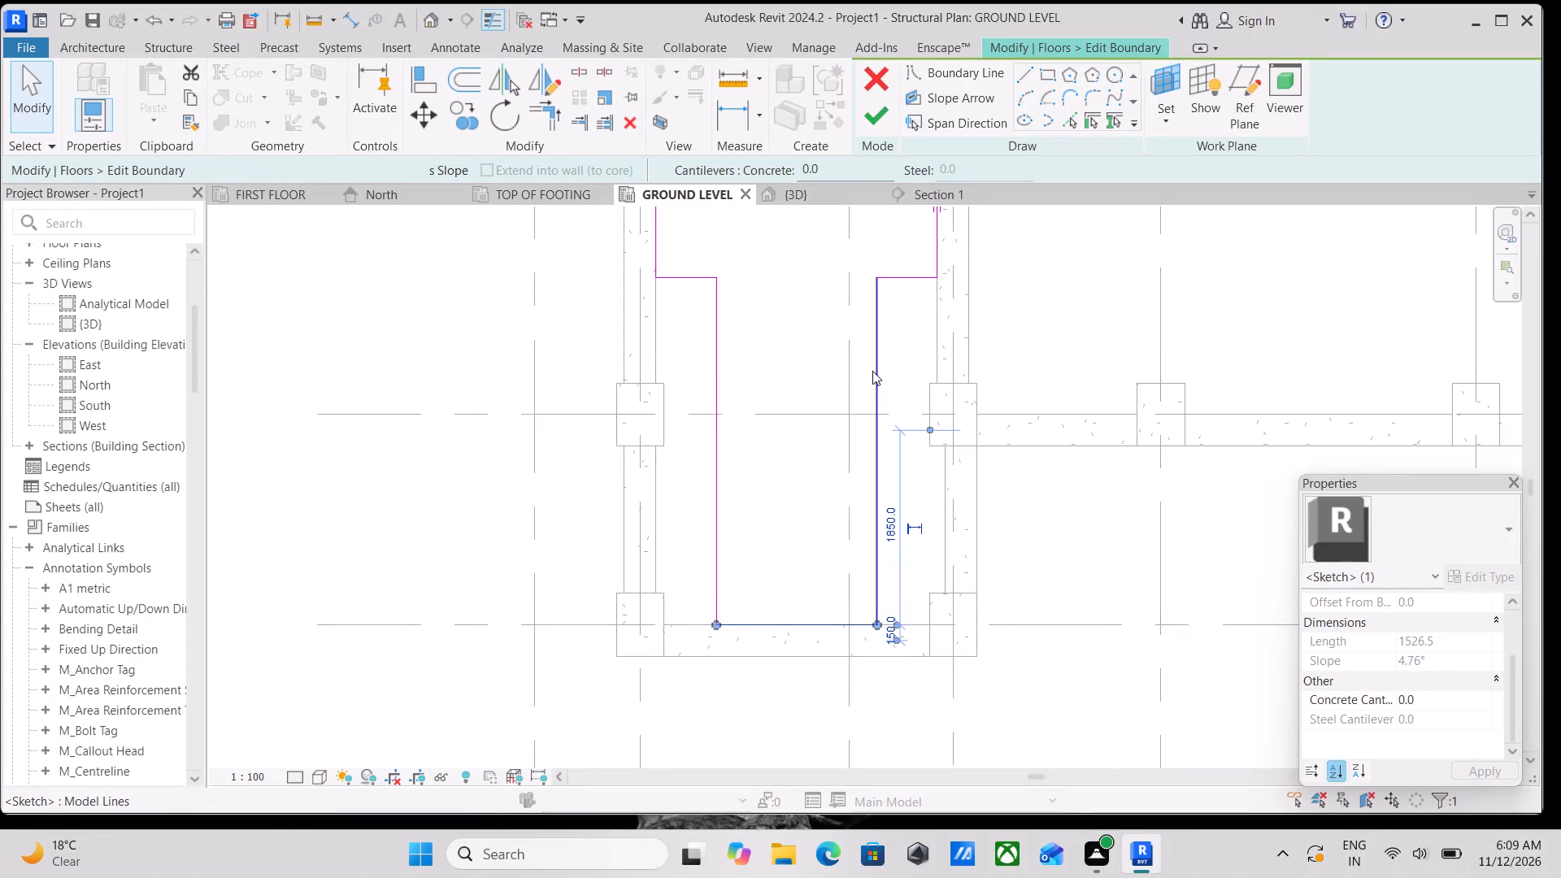
{"action": "right_click", "coordinate": [872, 371]}
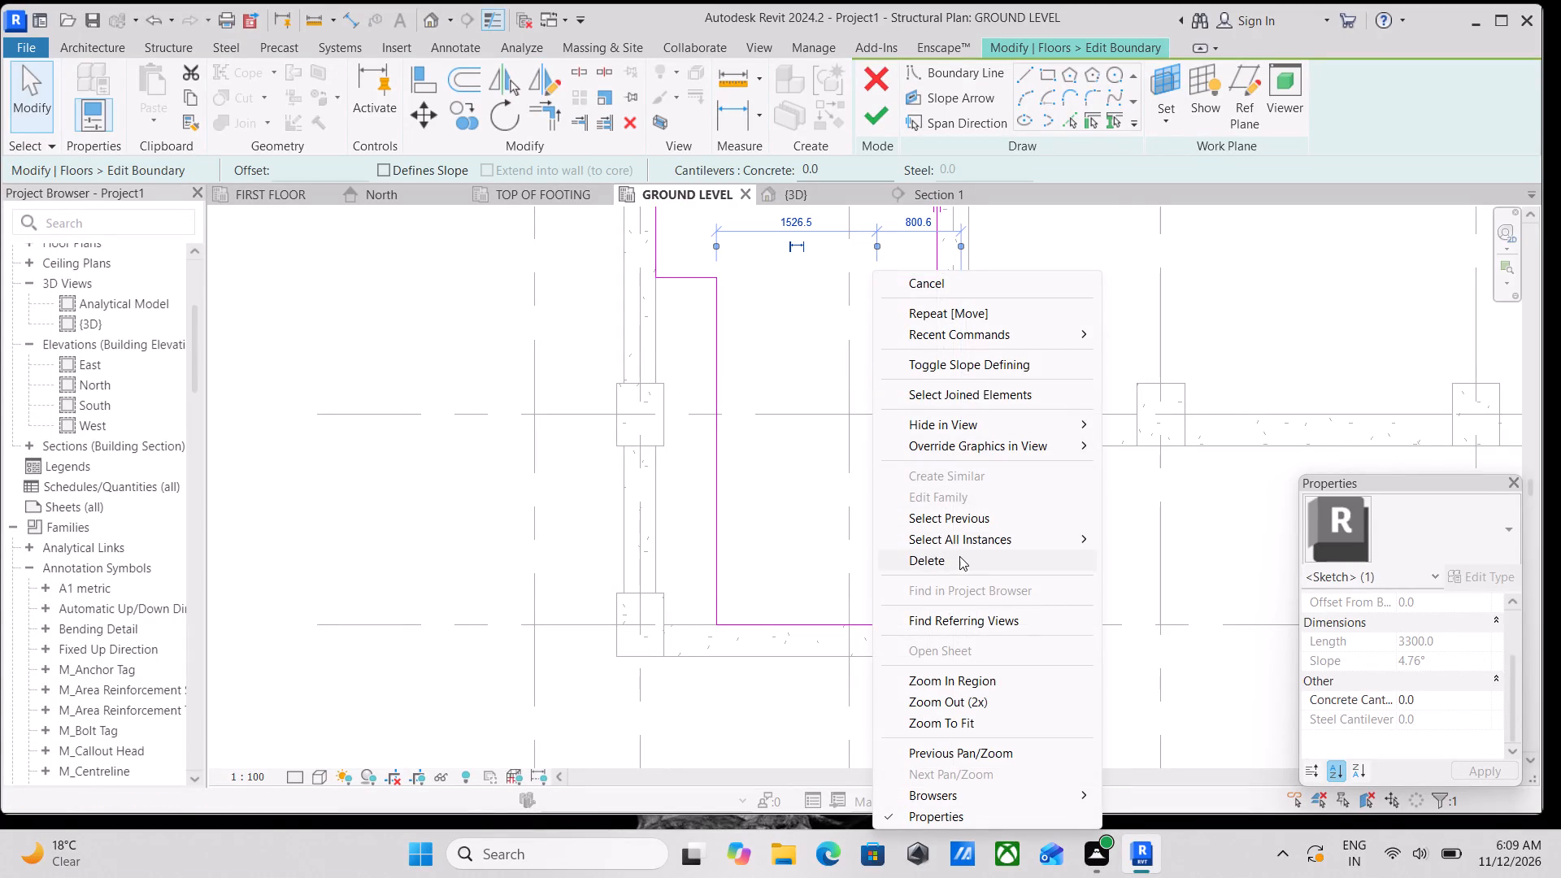
{"action": "left_click", "coordinate": [959, 556]}
{"action": "scroll", "coordinate": [910, 296], "scroll_direction": "up", "scroll_amount": 2}
{"action": "middle_click_drag", "start_coordinate": [910, 296], "coordinate": [910, 404]}
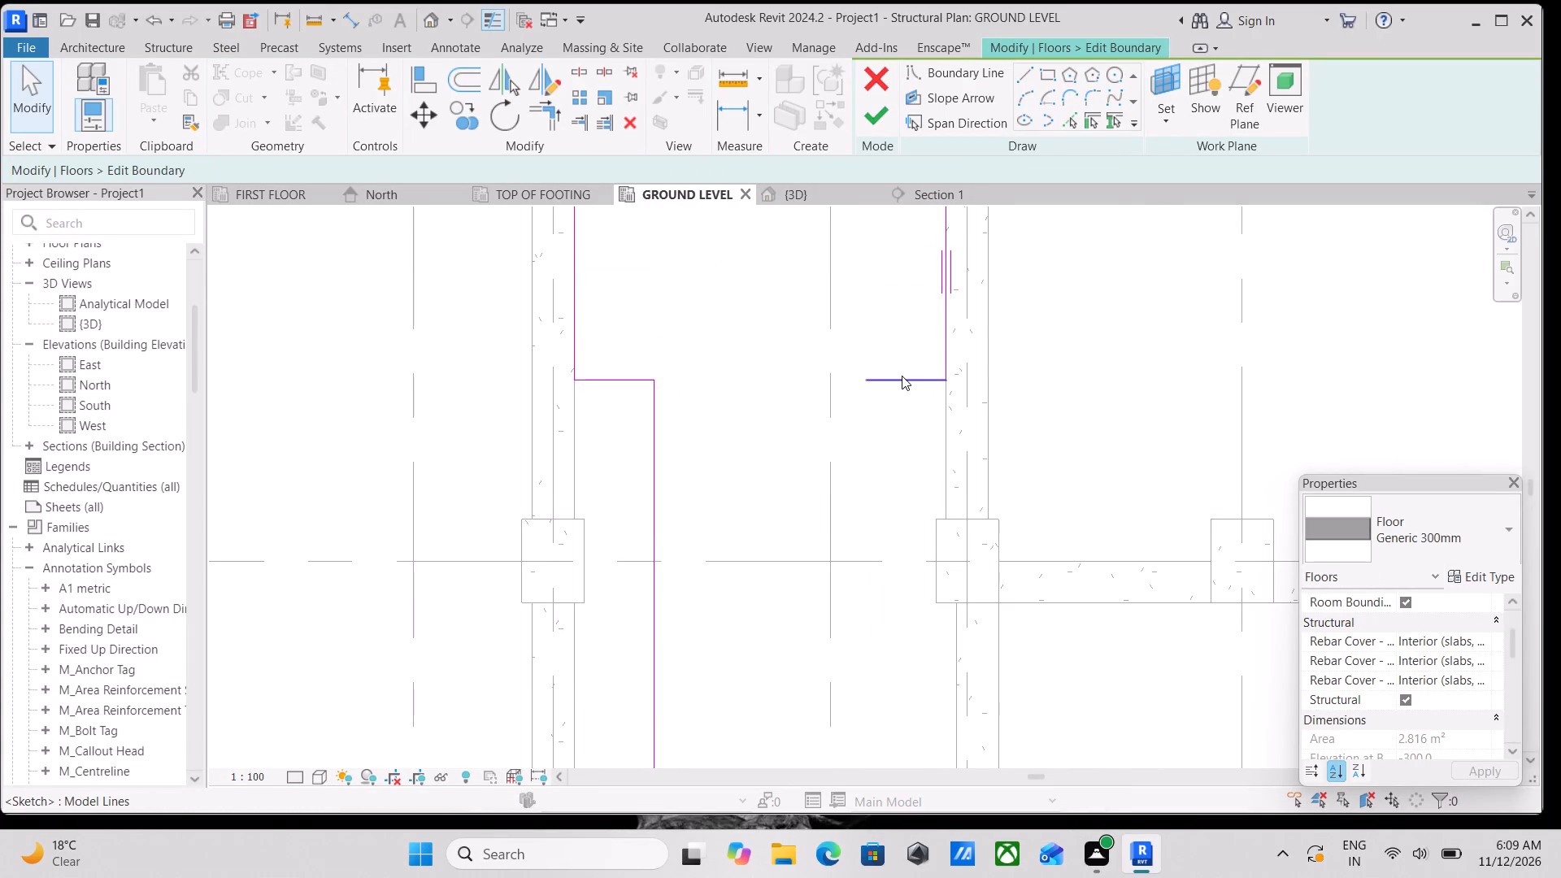
{"action": "left_click", "coordinate": [902, 376]}
{"action": "right_click", "coordinate": [902, 376]}
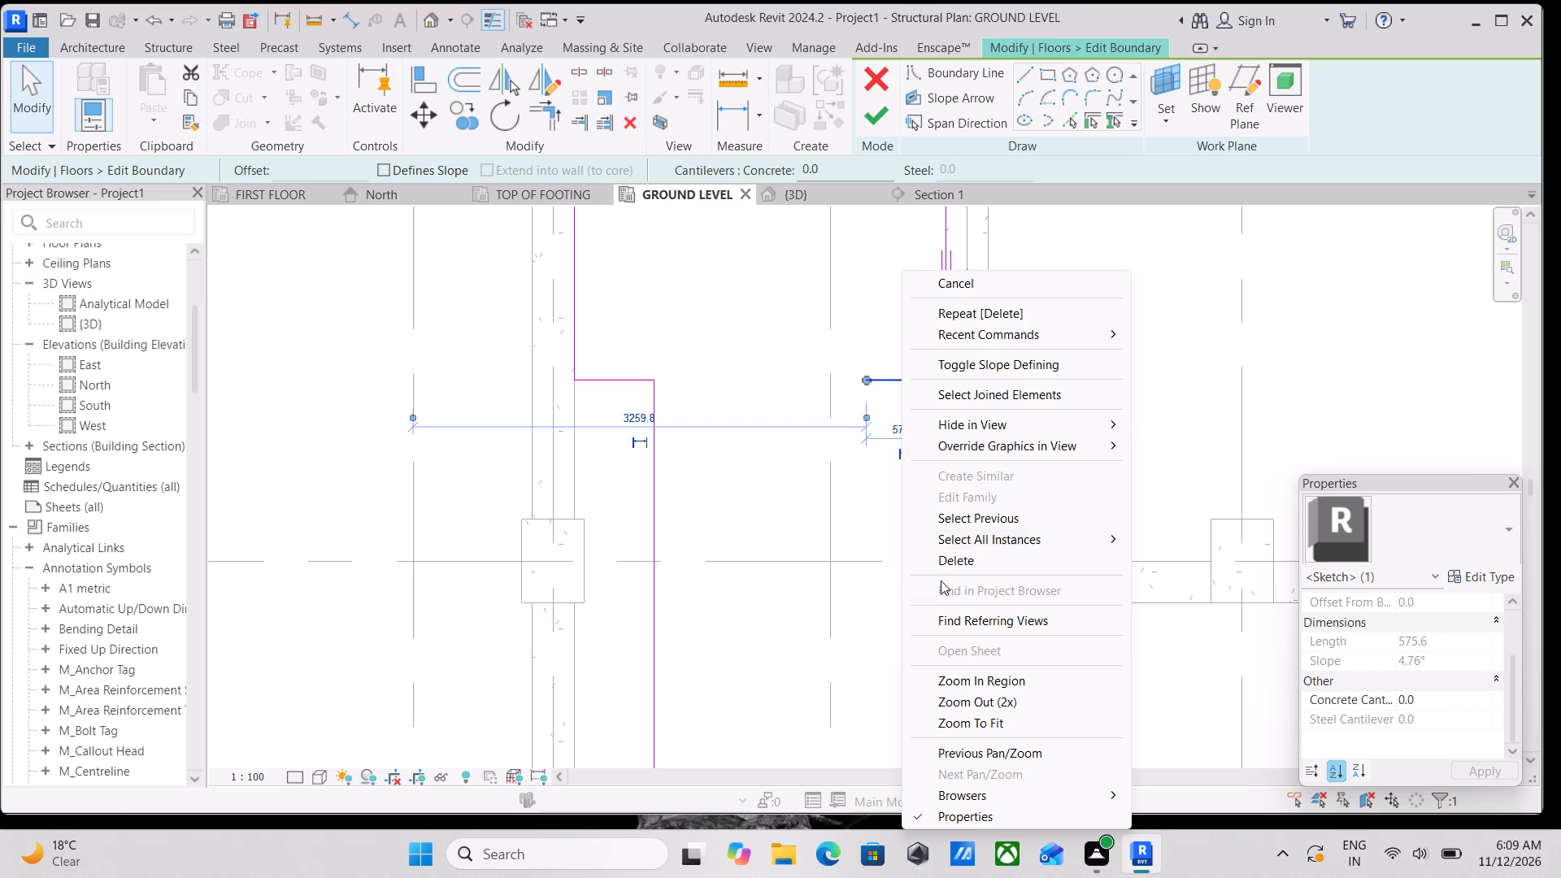
{"action": "left_click", "coordinate": [953, 555]}
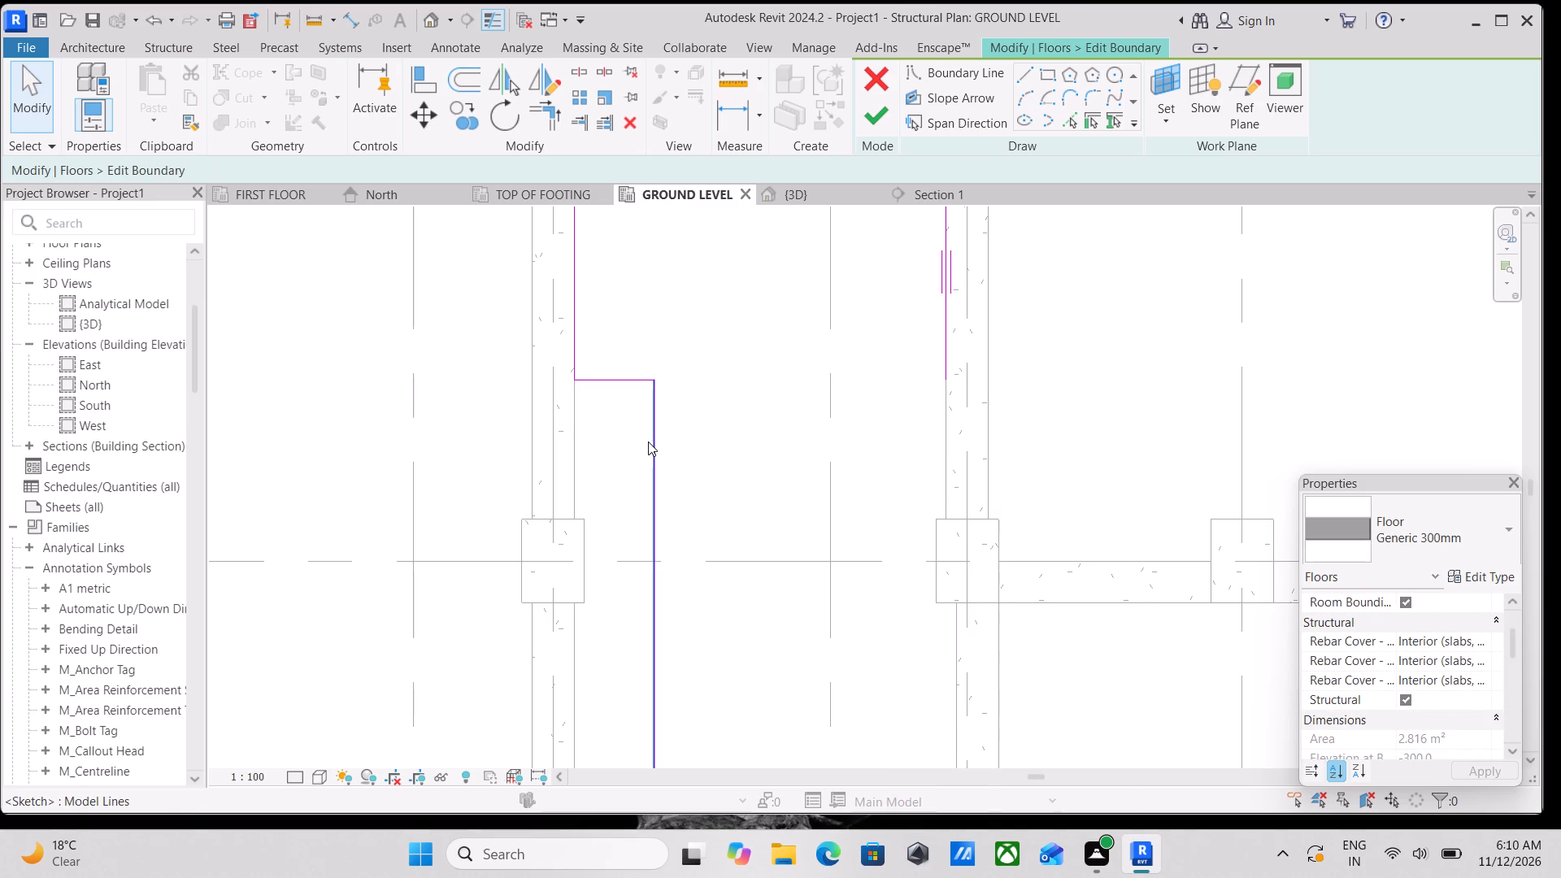
Delete the long vertical line and short horizontal line forming the step in the boundary's lower-left side.
{"action": "left_click", "coordinate": [648, 441]}
{"action": "right_click", "coordinate": [648, 441]}
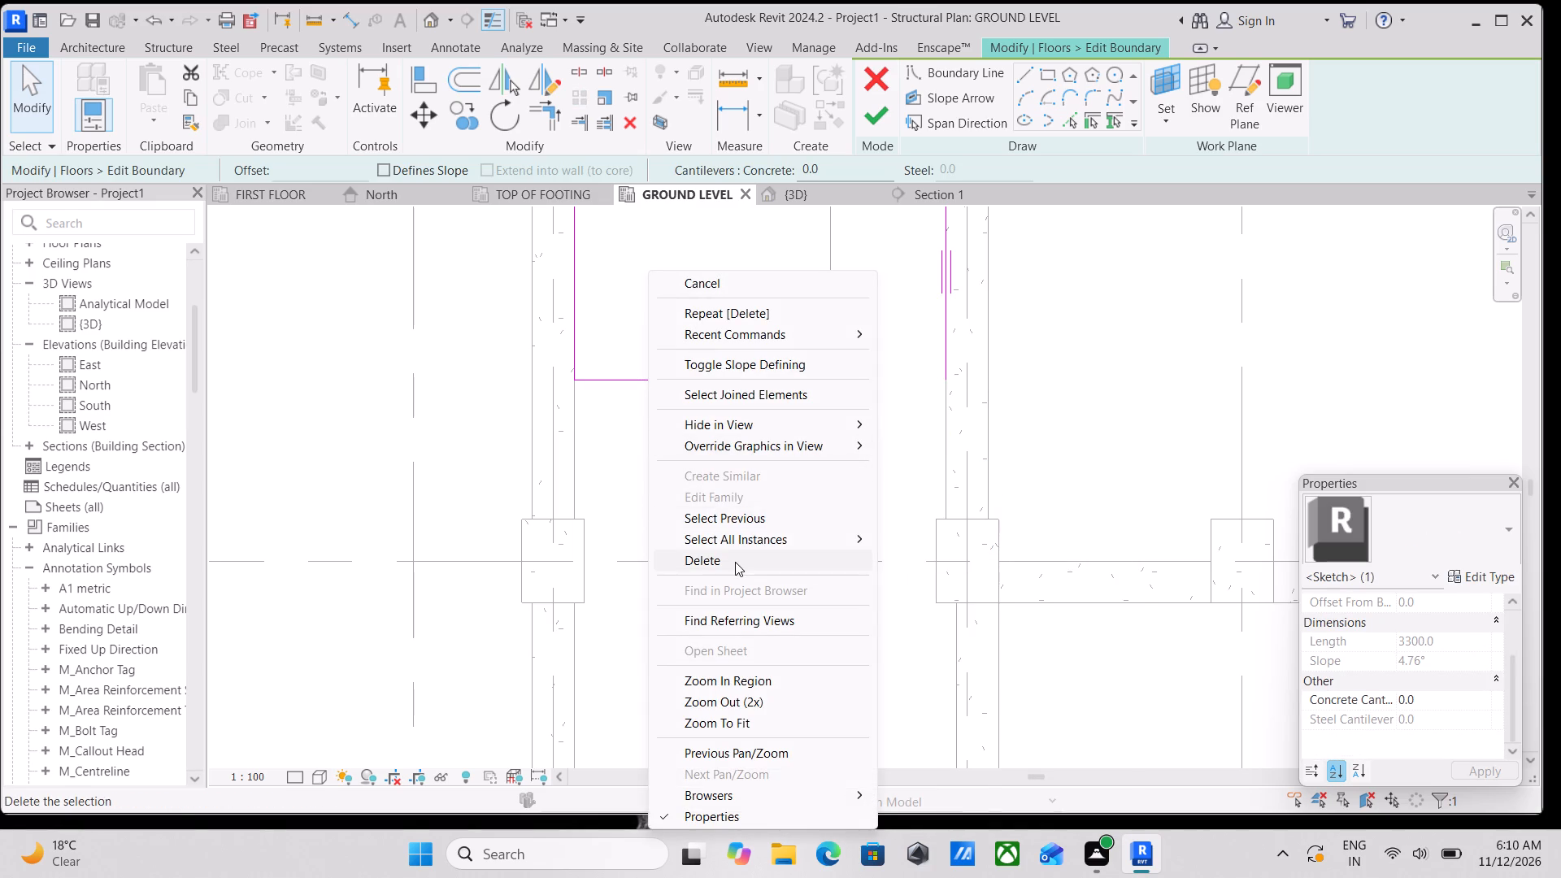
{"action": "left_click", "coordinate": [735, 562]}
{"action": "left_click", "coordinate": [632, 383]}
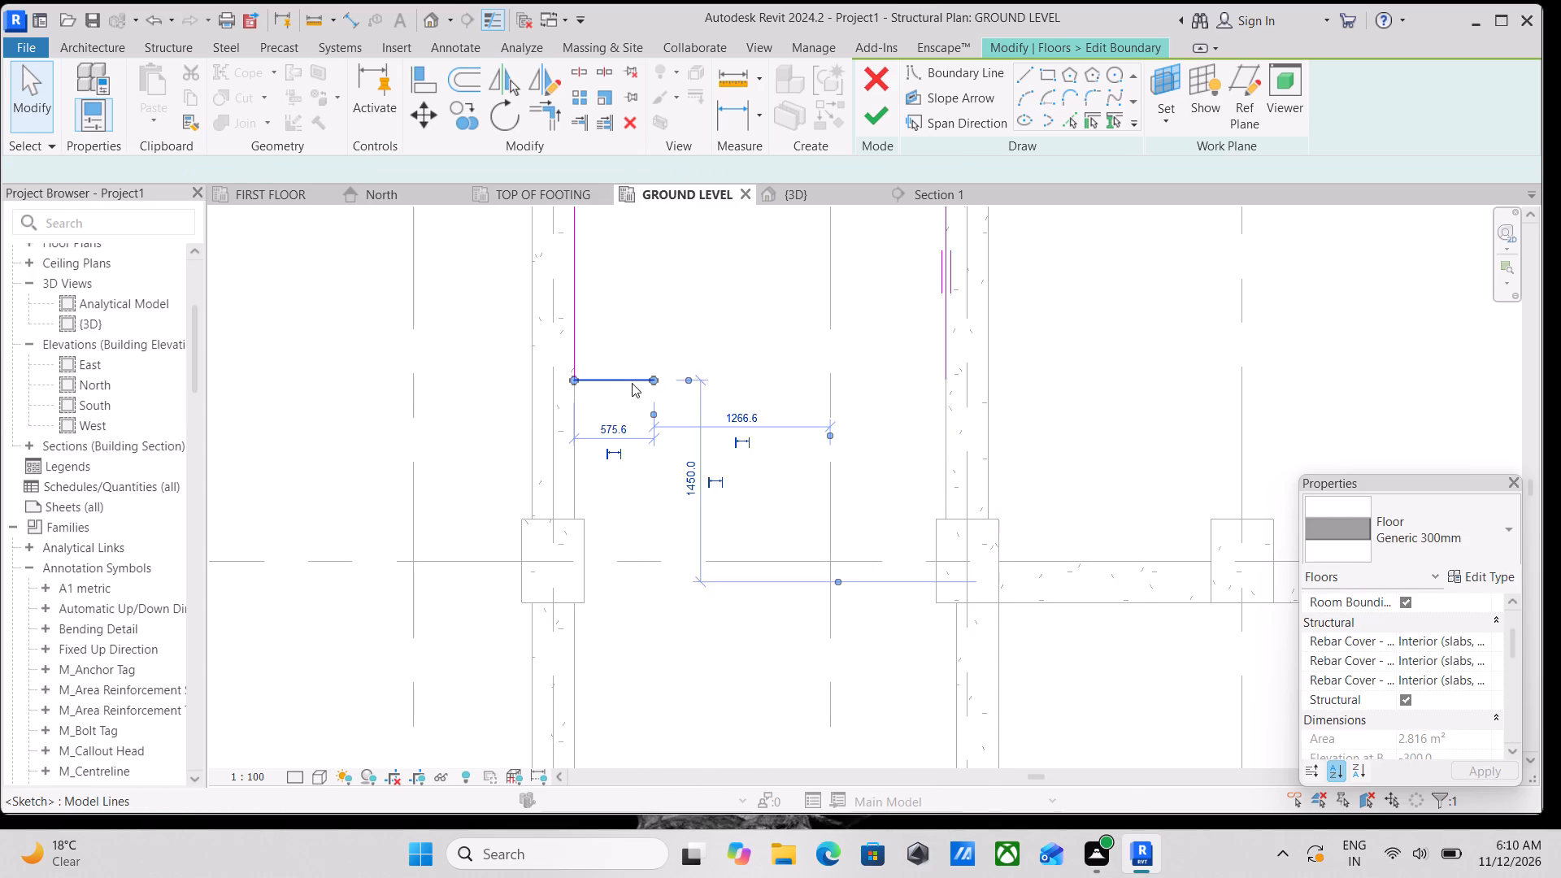
{"action": "right_click", "coordinate": [632, 383]}
{"action": "left_click", "coordinate": [718, 567]}
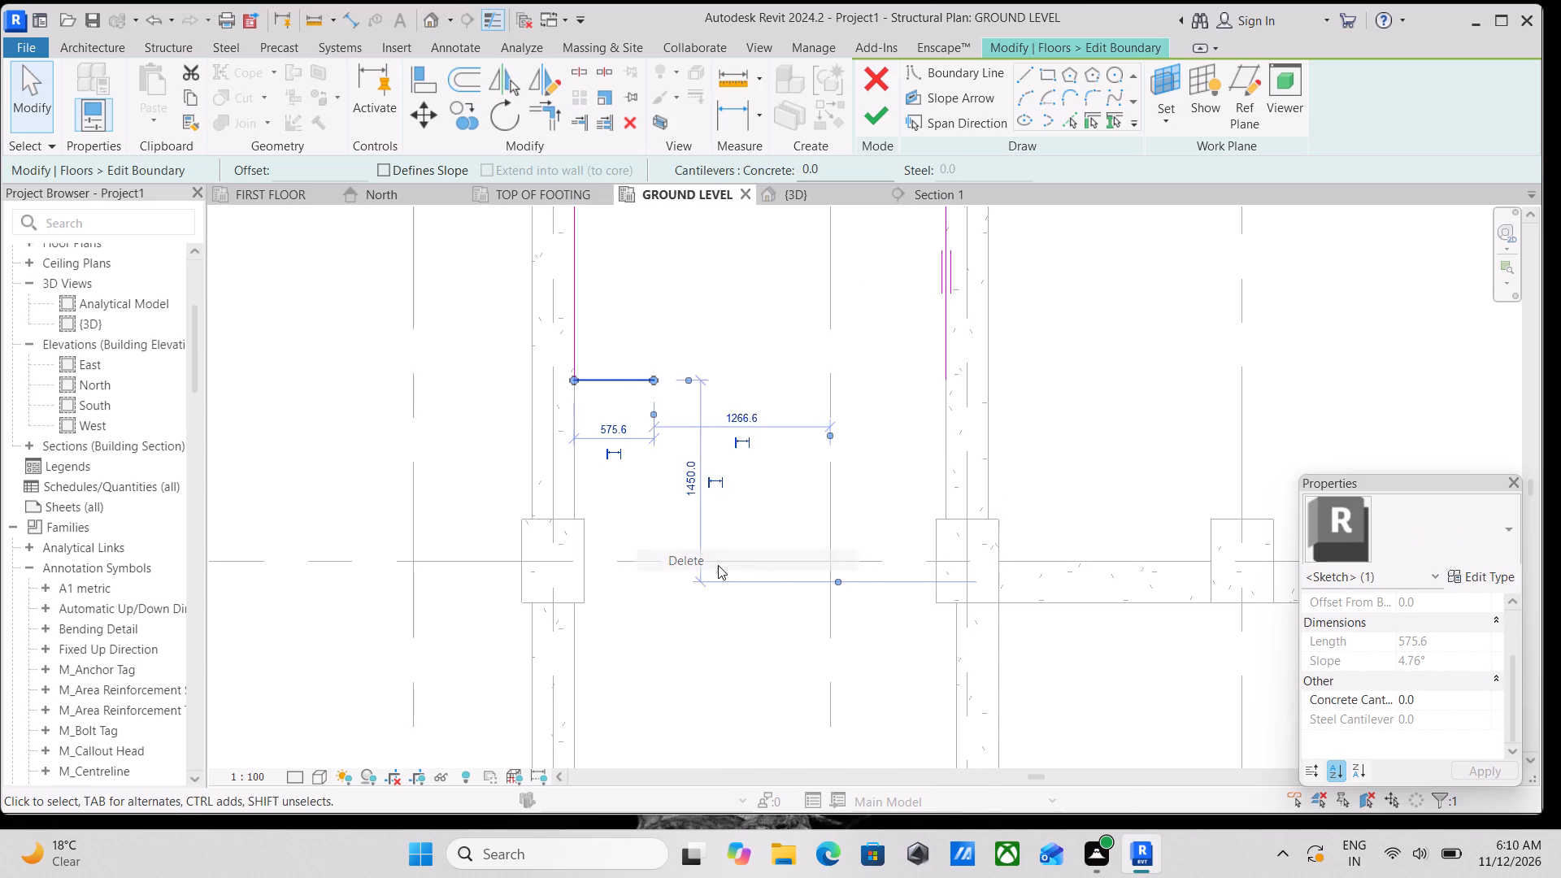
Draw boundary lines from the right line's open end 1000 mm down to the middle column, around its 600 mm inner face, to the lower beam.
{"action": "scroll", "coordinate": [602, 386], "scroll_direction": "down", "scroll_amount": 2}
{"action": "middle_click_drag", "start_coordinate": [602, 386], "coordinate": [605, 420]}
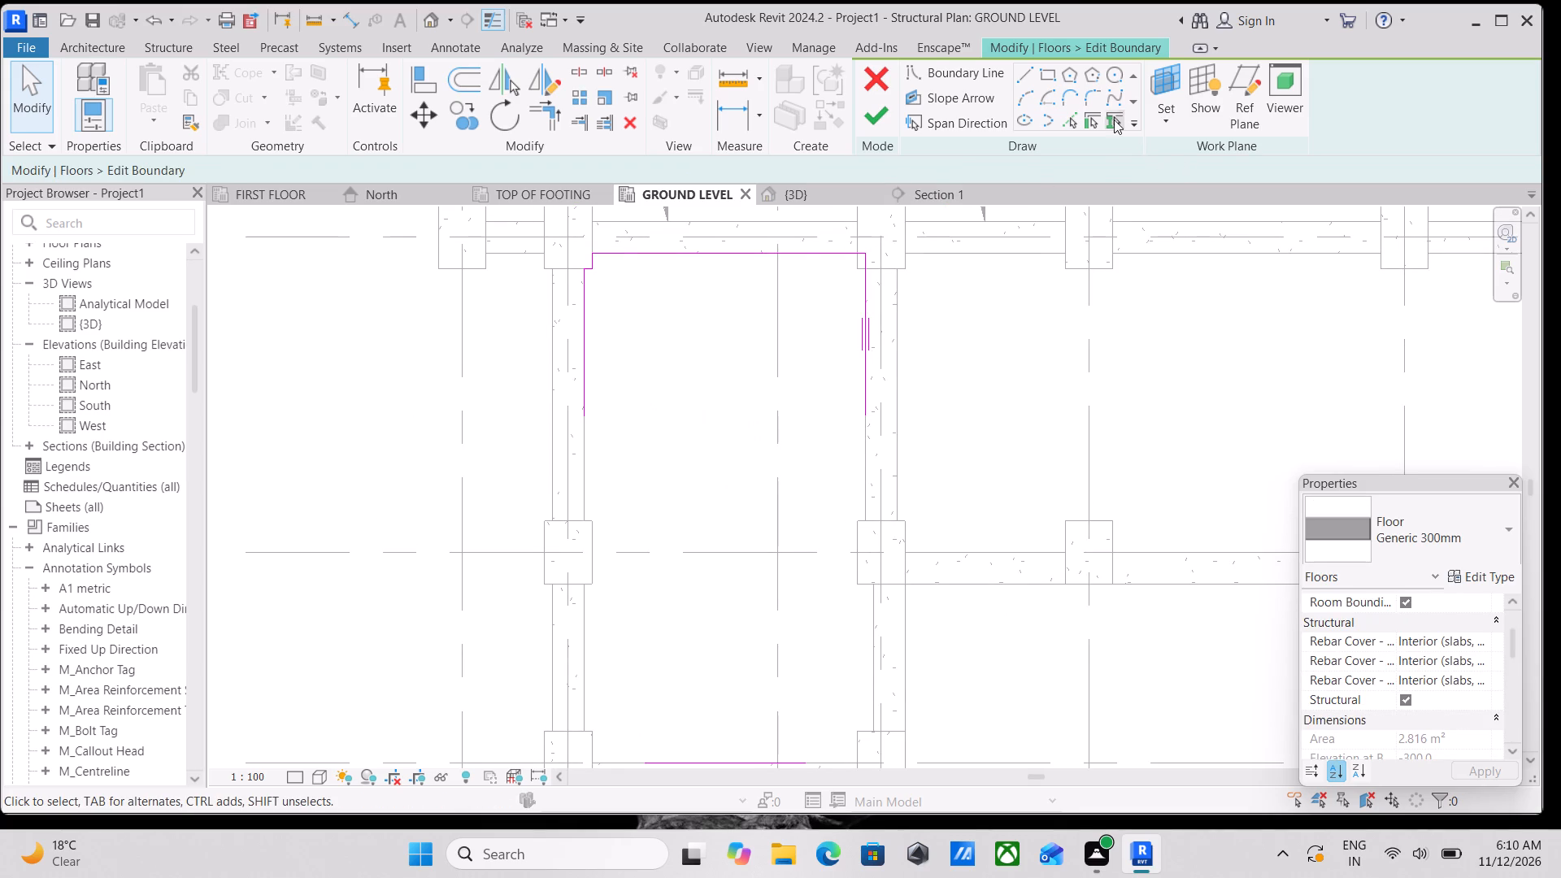
{"action": "left_click", "coordinate": [1025, 71]}
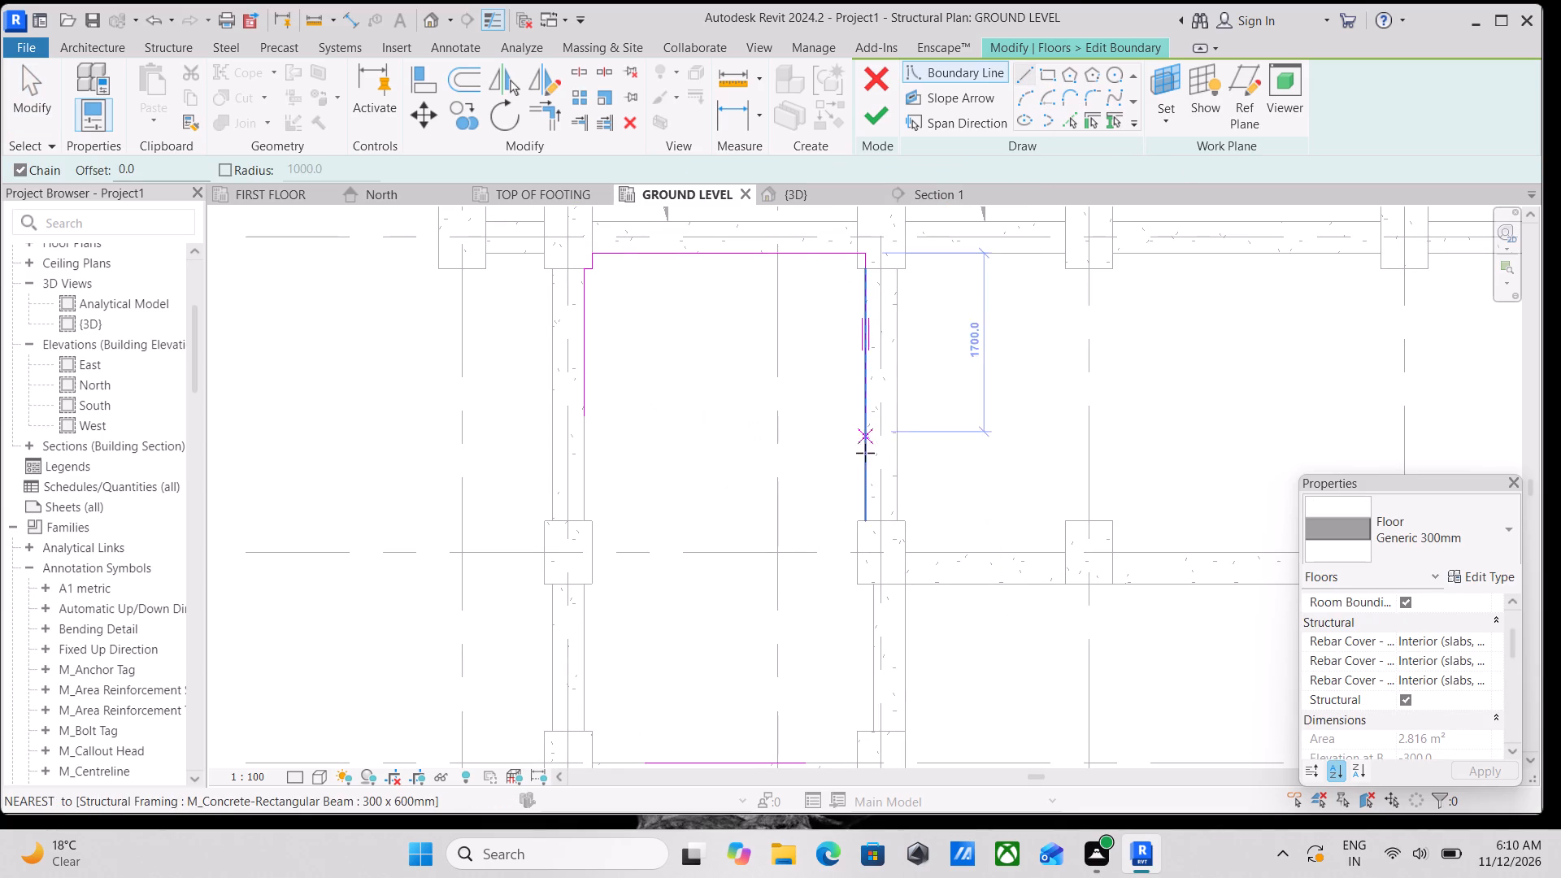
{"action": "scroll", "coordinate": [863, 468], "scroll_direction": "up", "scroll_amount": 2}
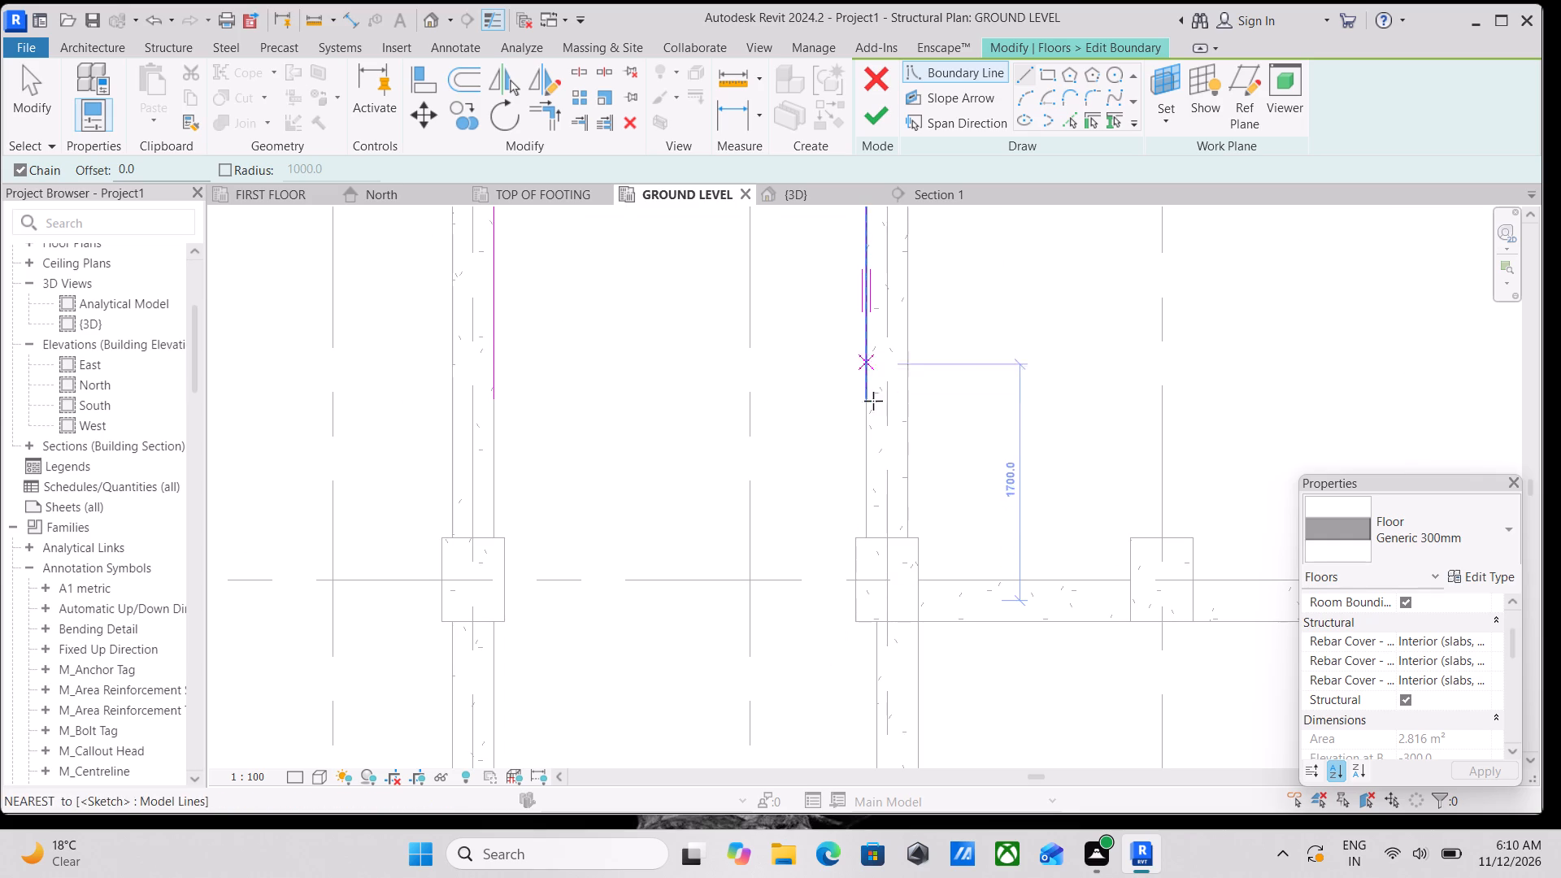
{"action": "left_click", "coordinate": [870, 398]}
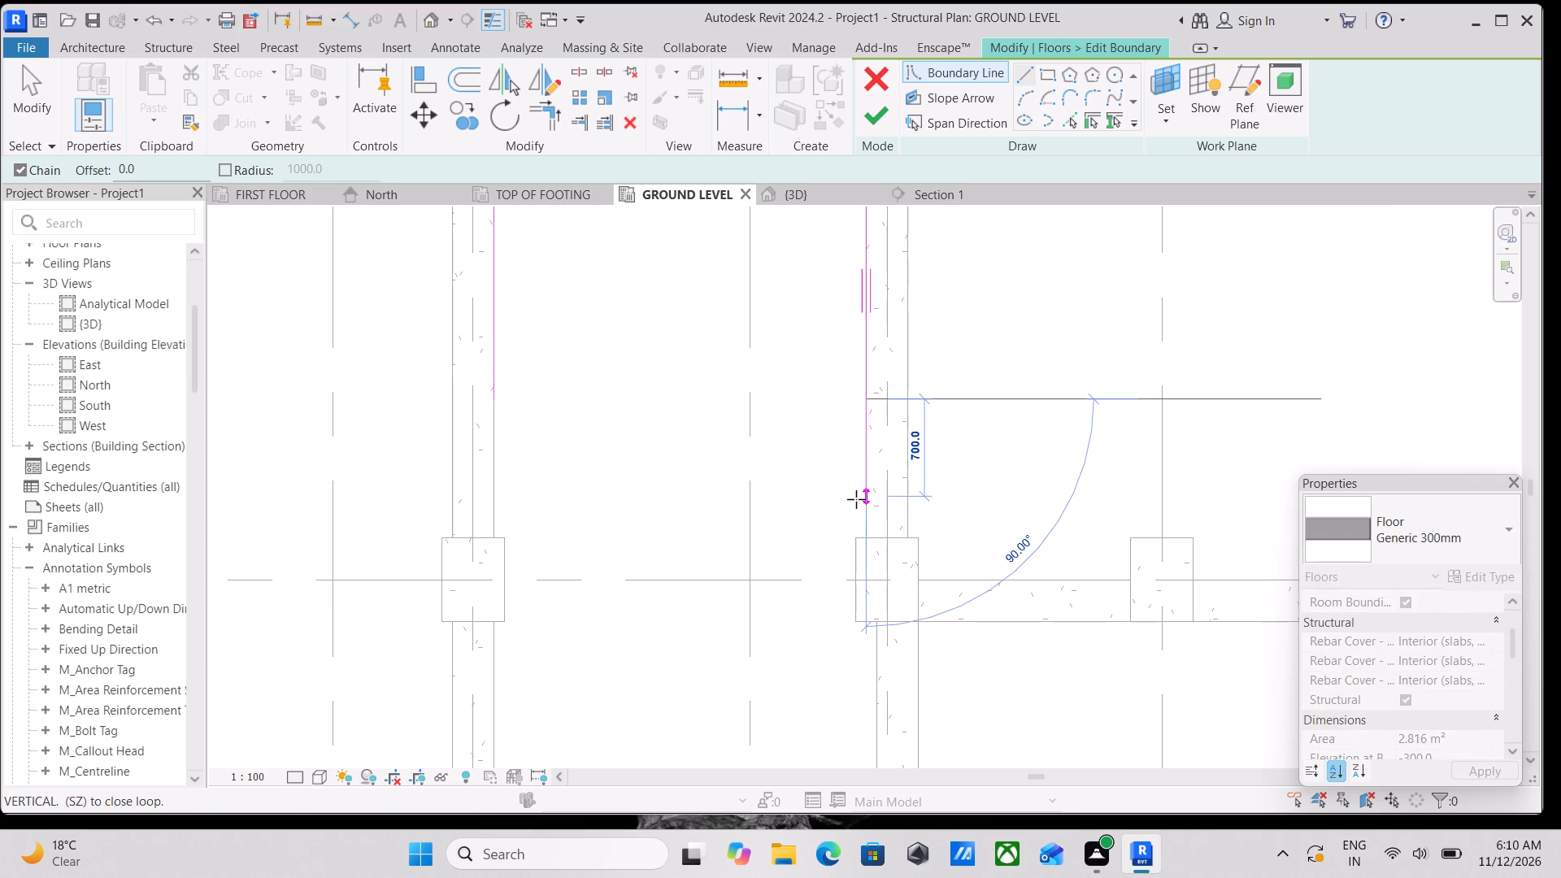
{"action": "left_click", "coordinate": [863, 542]}
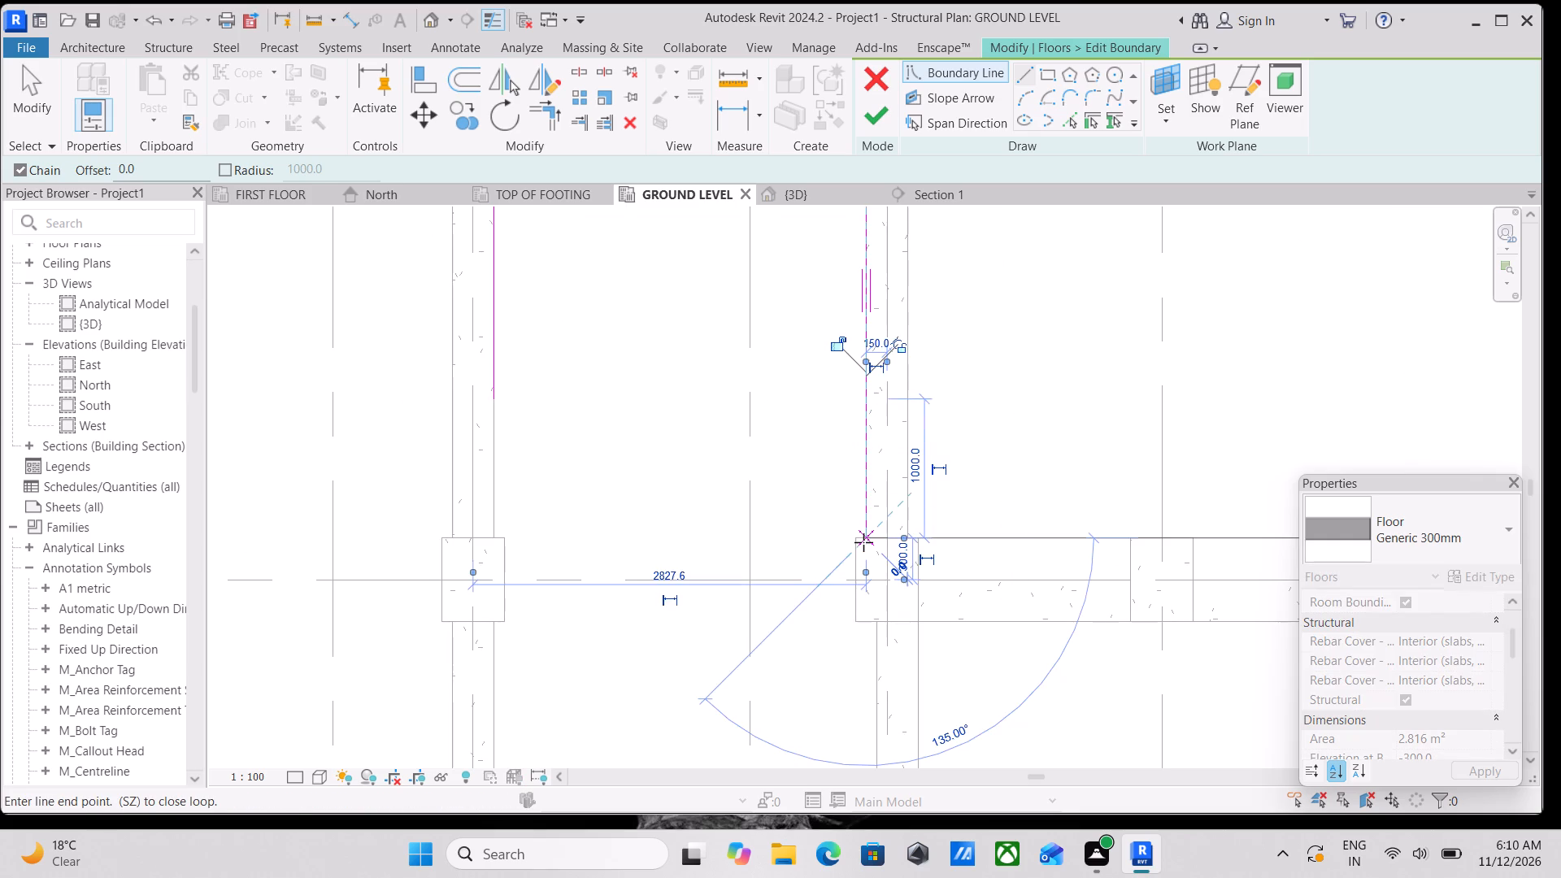
{"action": "scroll", "coordinate": [863, 542], "scroll_direction": "up", "scroll_amount": 7}
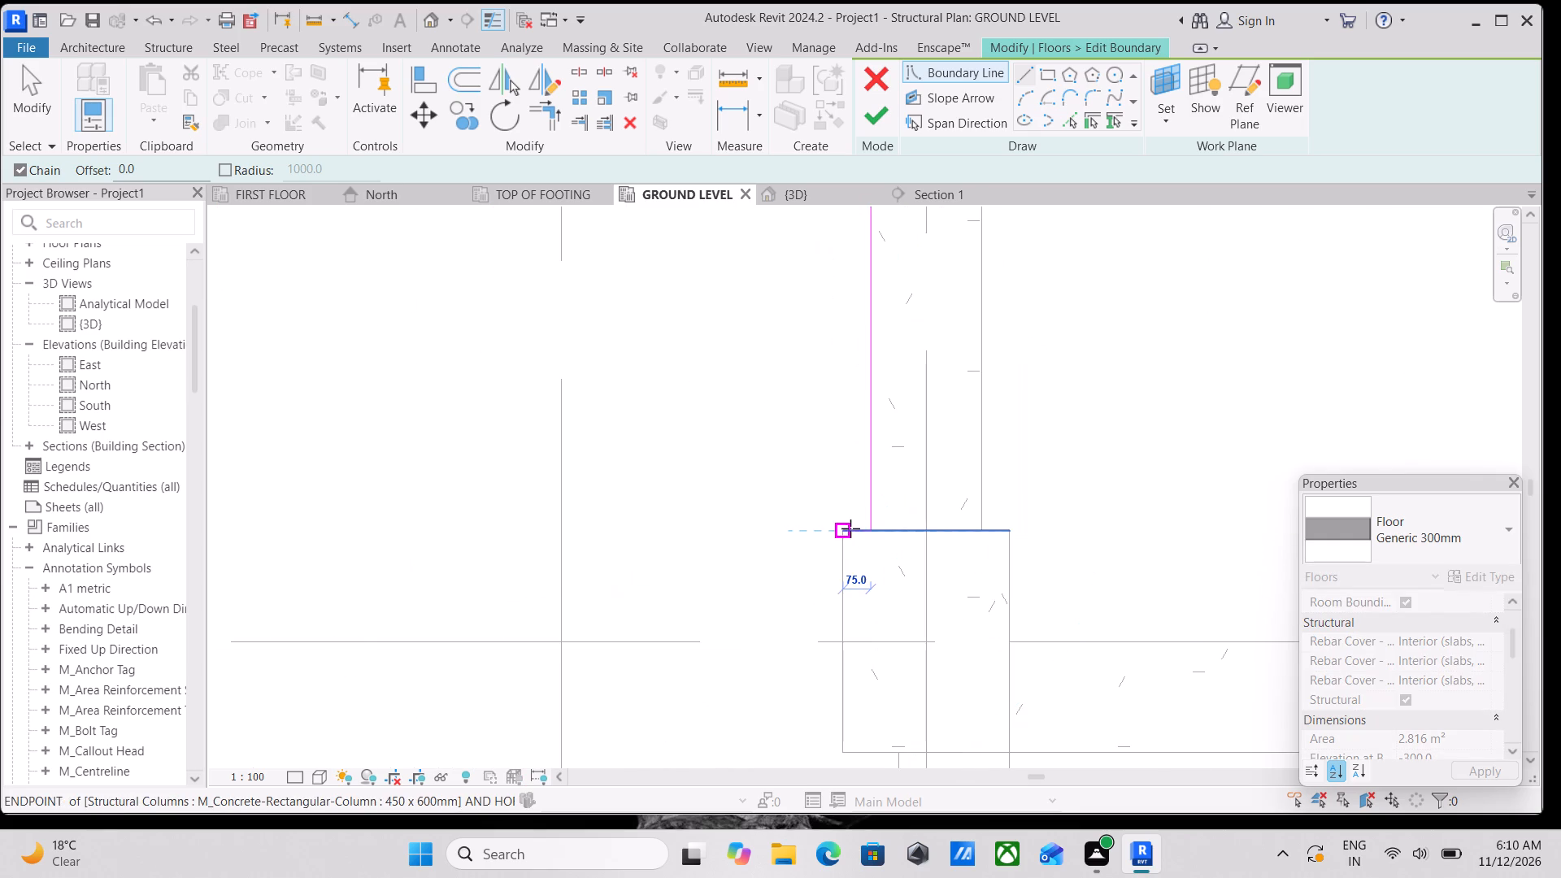
{"action": "left_click", "coordinate": [850, 528]}
{"action": "middle_click_drag", "start_coordinate": [843, 596], "coordinate": [820, 293]}
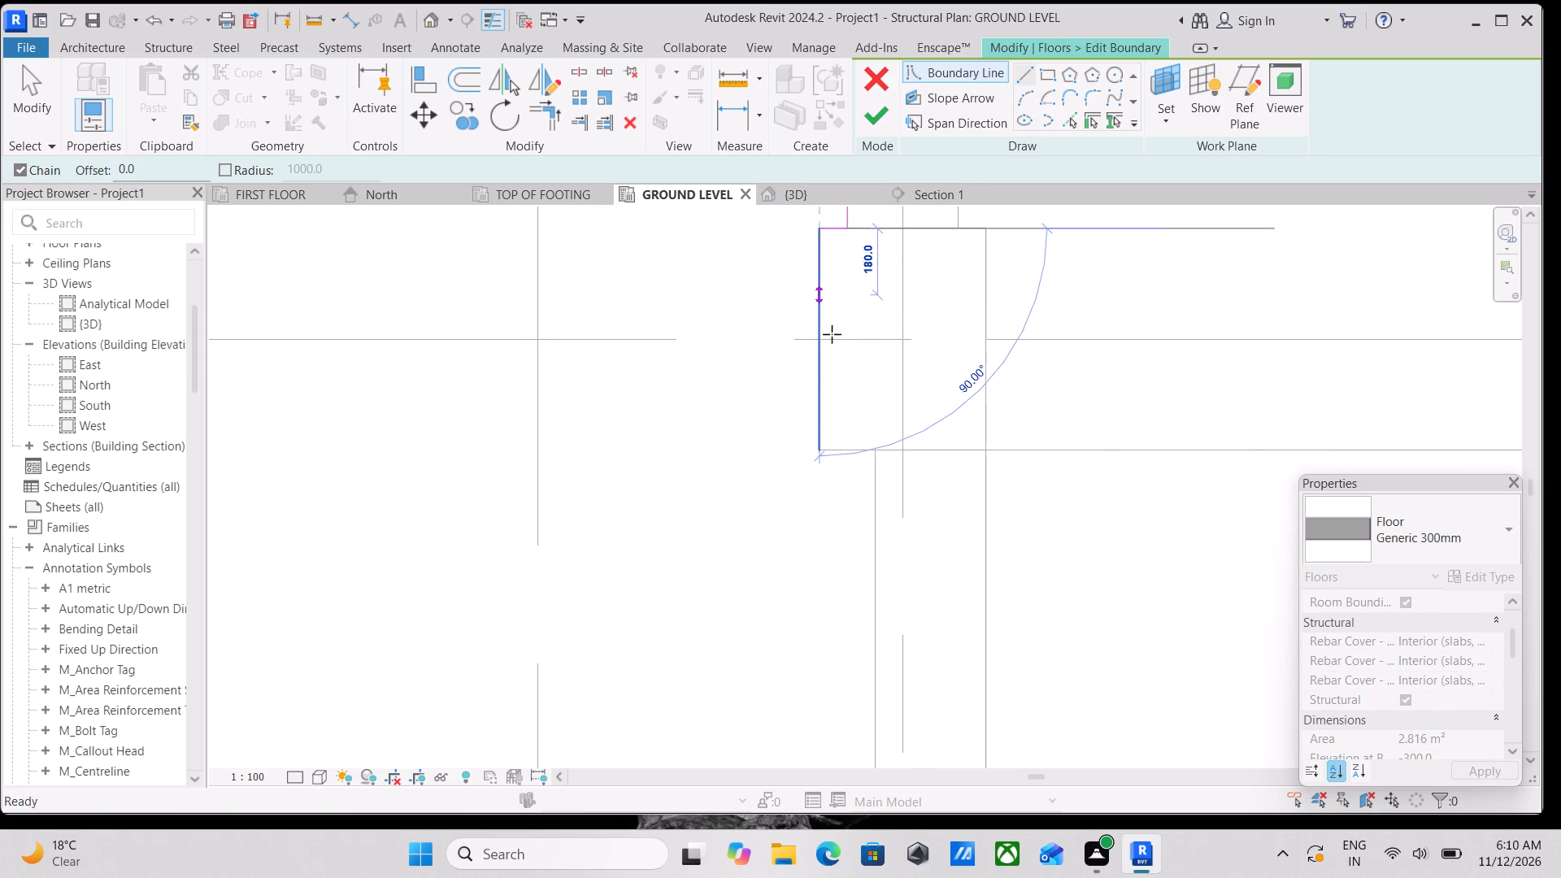
{"action": "left_click", "coordinate": [824, 453]}
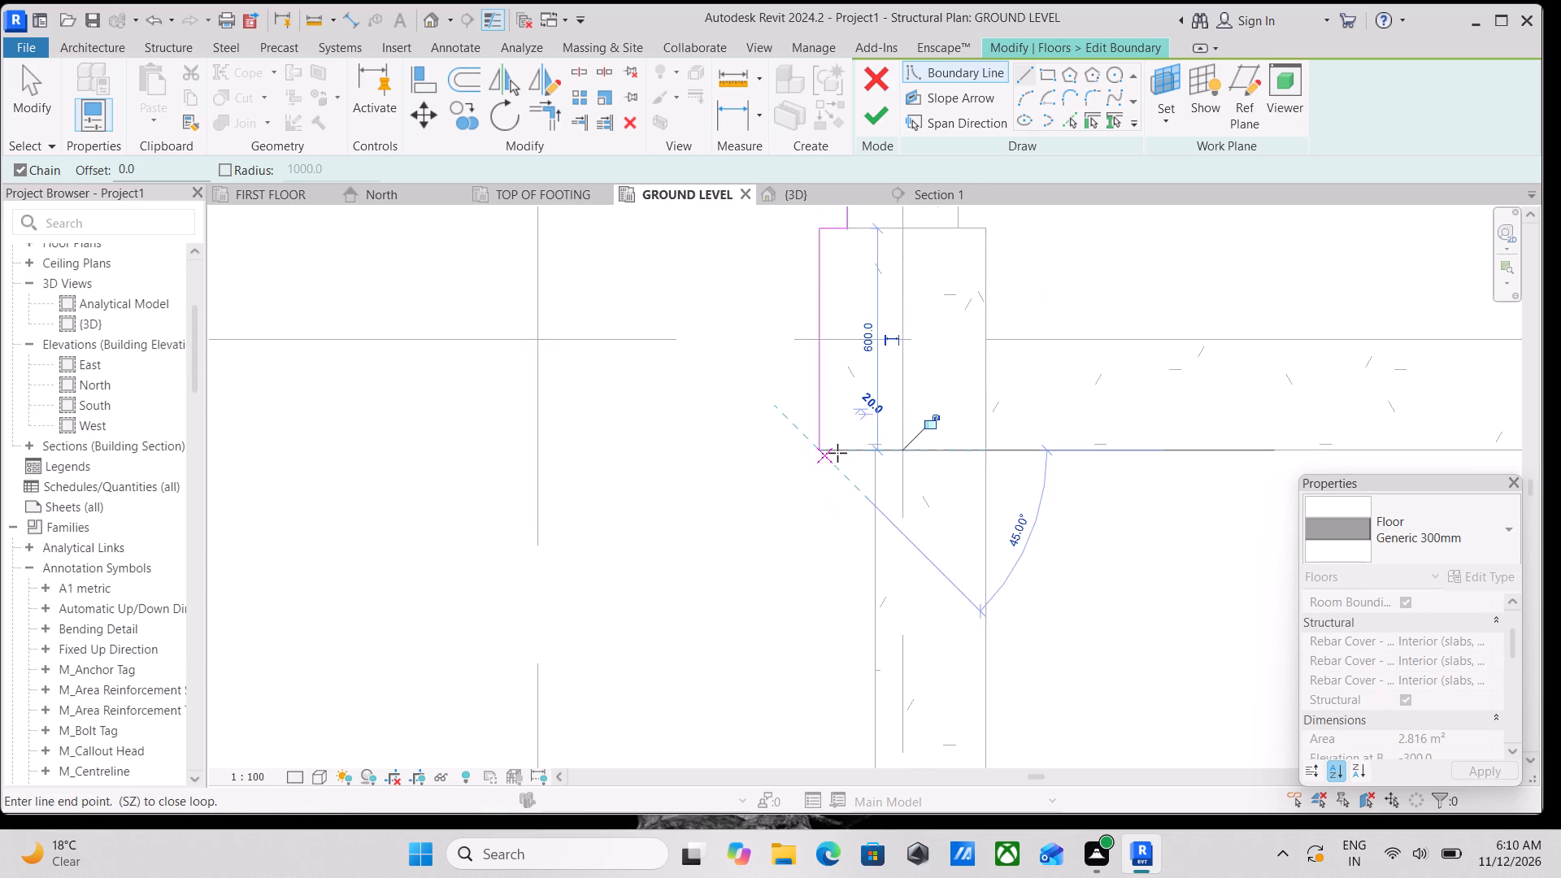
{"action": "left_click", "coordinate": [874, 453]}
Continue the boundary 1400 mm down the lower right beam, around the bottom-right column to grid F, and across to the bottom line's right end.
{"action": "scroll", "coordinate": [864, 508], "scroll_direction": "down", "scroll_amount": 2}
{"action": "middle_click_drag", "start_coordinate": [864, 508], "coordinate": [853, 346]}
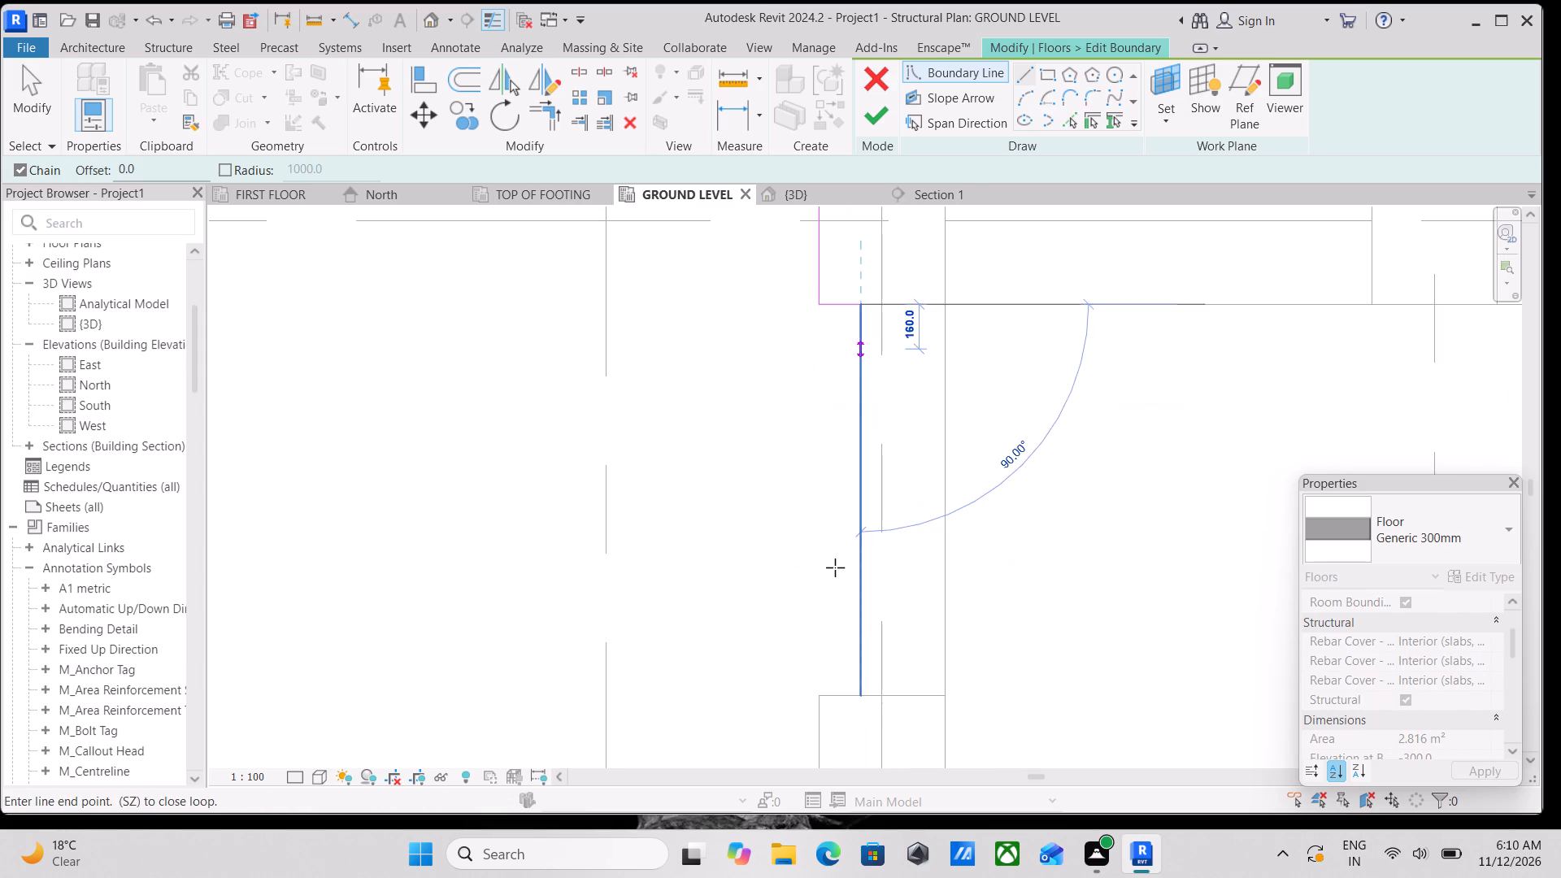
{"action": "scroll", "coordinate": [833, 574], "scroll_direction": "down", "scroll_amount": 2}
{"action": "middle_click_drag", "start_coordinate": [833, 567], "coordinate": [853, 449]}
{"action": "scroll", "coordinate": [863, 464], "scroll_direction": "up", "scroll_amount": 1}
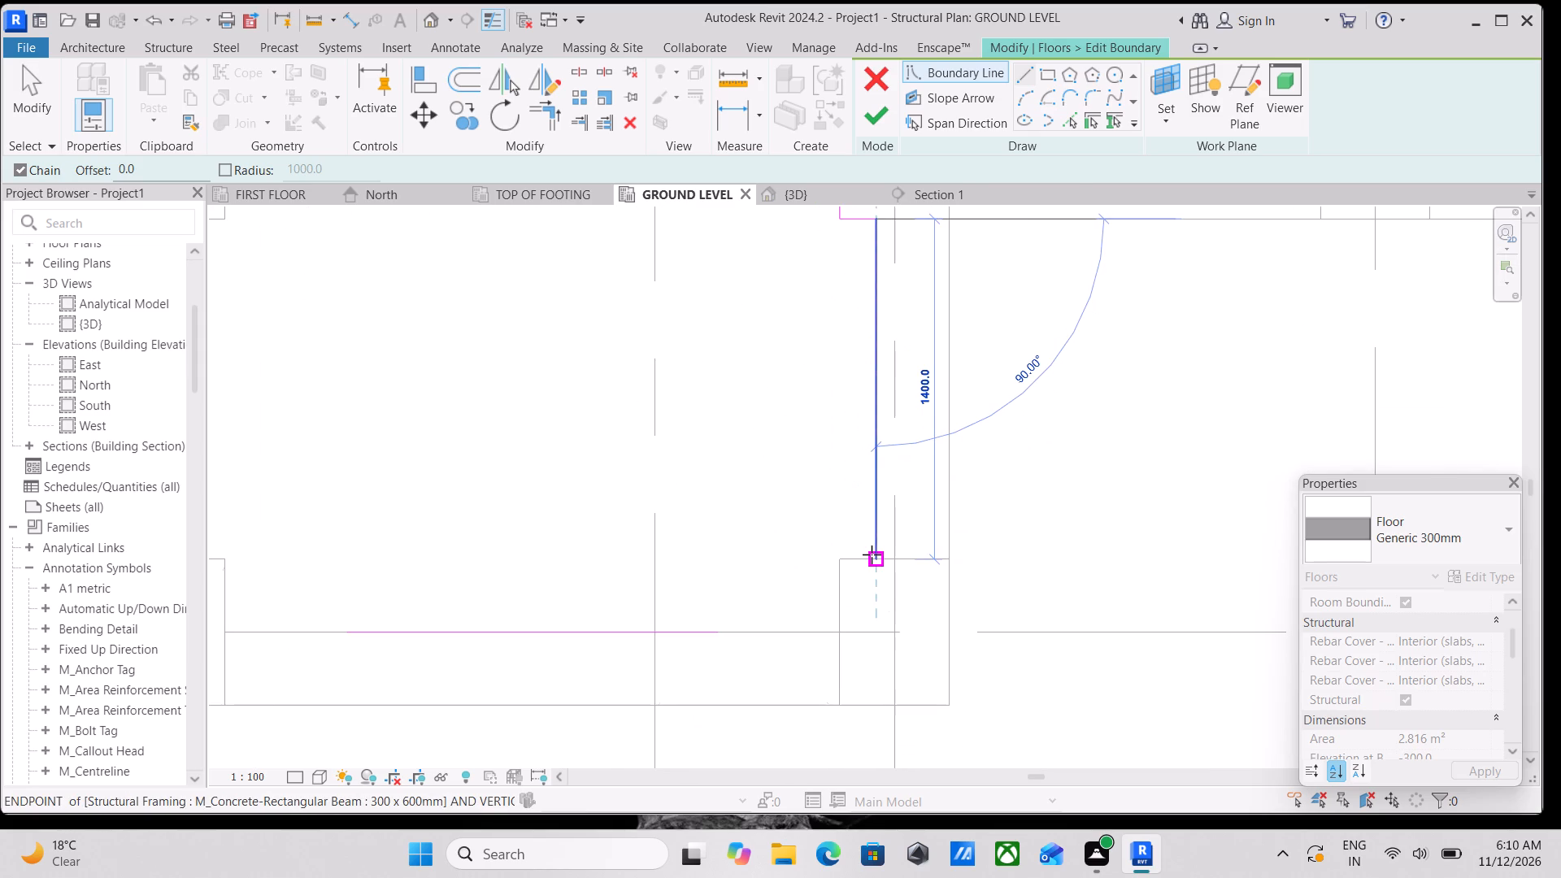
{"action": "left_click", "coordinate": [872, 554]}
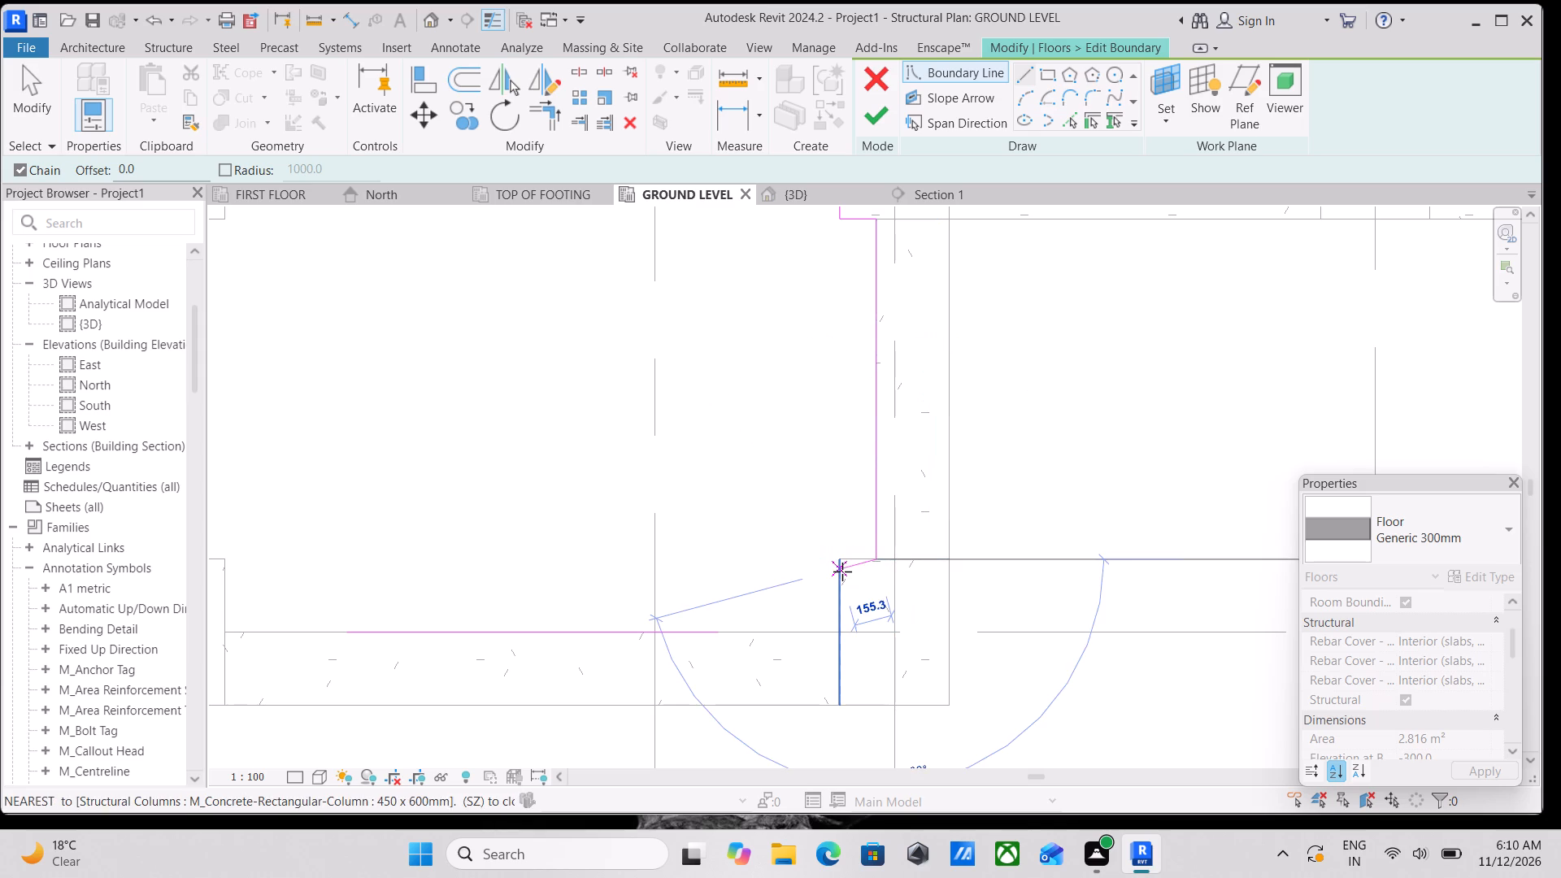
{"action": "left_click", "coordinate": [840, 567]}
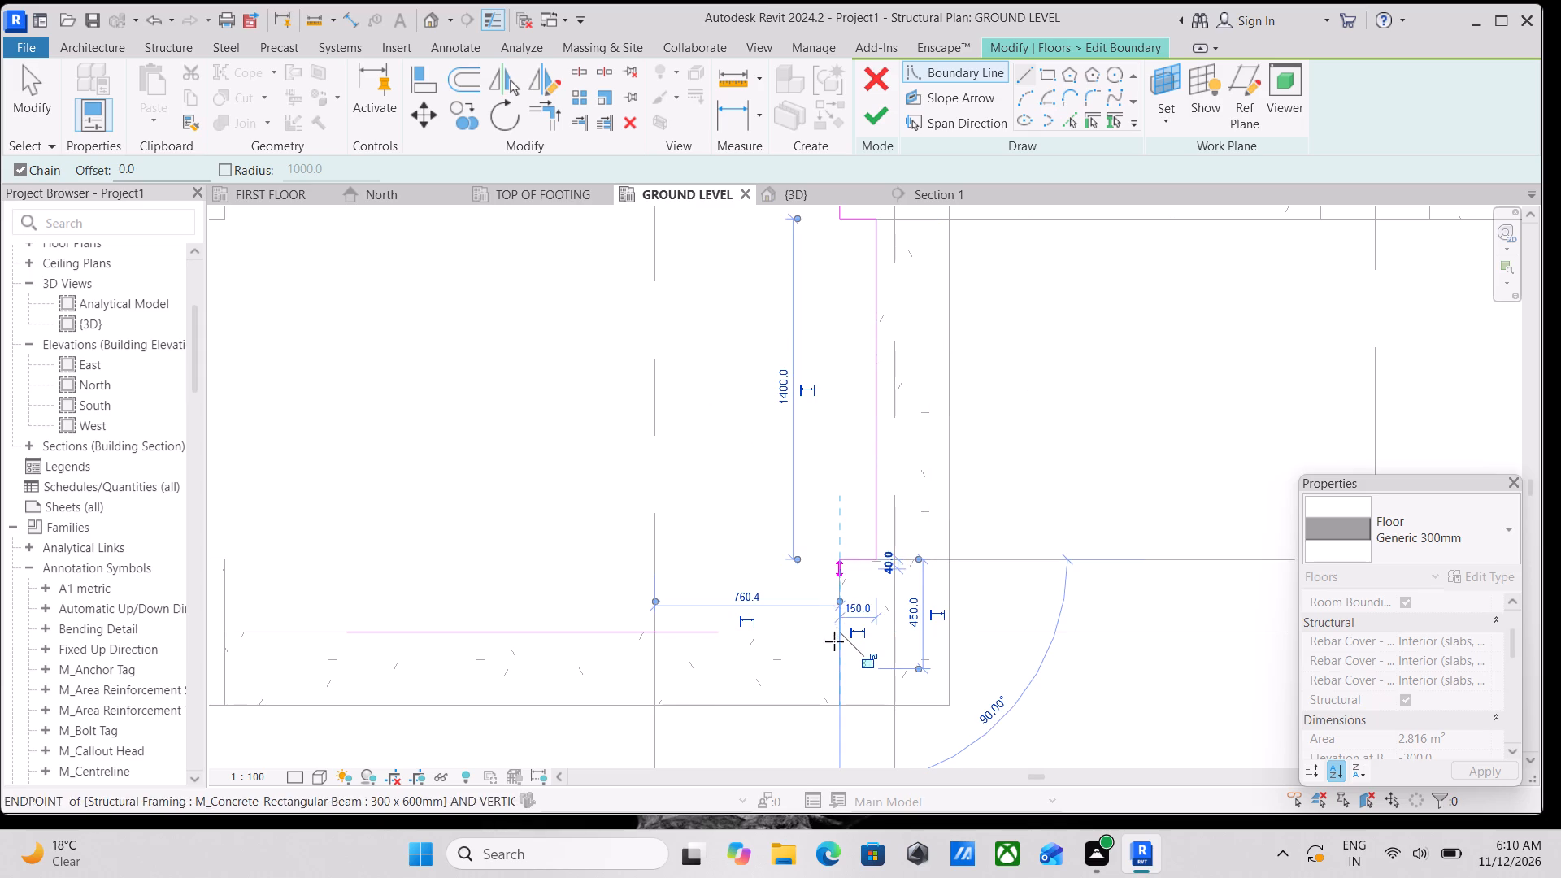
{"action": "left_click", "coordinate": [846, 630]}
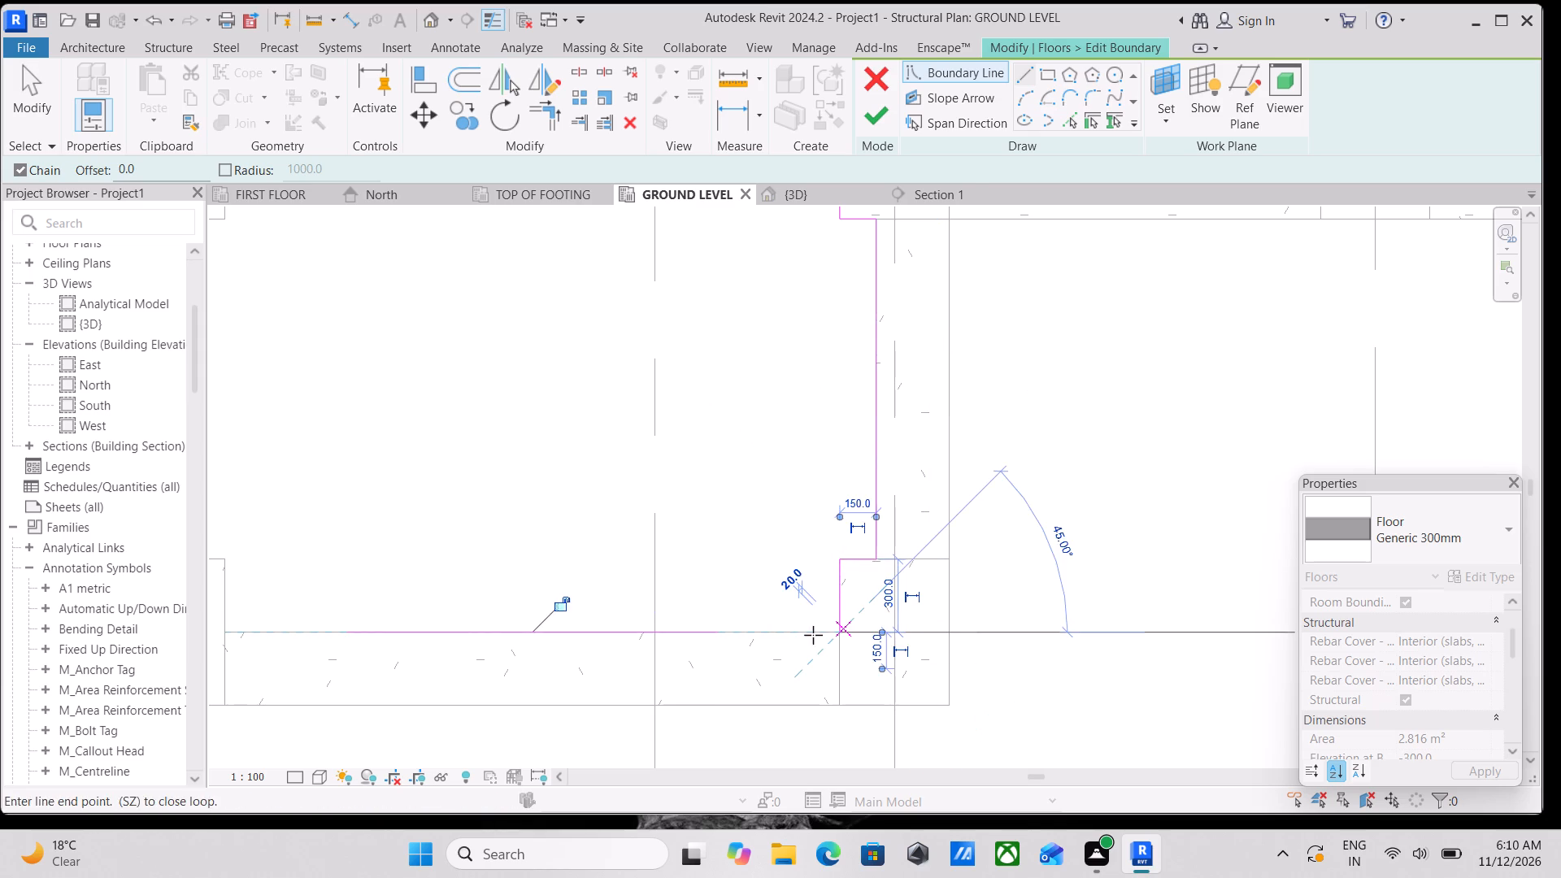
{"action": "left_click", "coordinate": [712, 632]}
Draw boundary lines from the bottom line's left end along grid F to the bottom-left column, up its inner face, and 75 mm across to the beam.
{"action": "scroll", "coordinate": [668, 443], "scroll_direction": "down", "scroll_amount": 9}
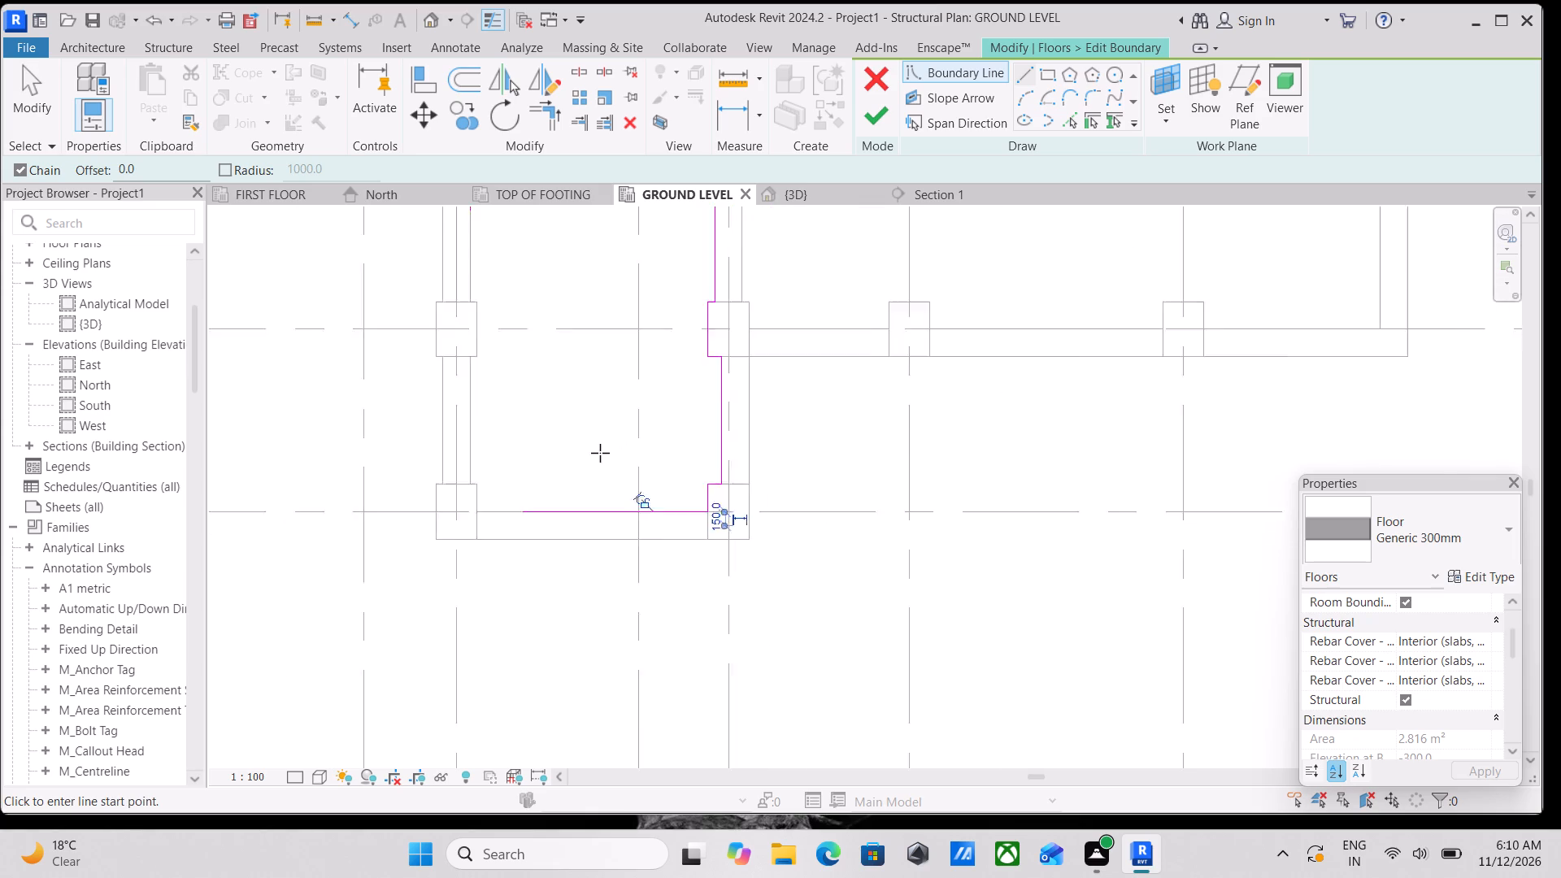
{"action": "middle_click_drag", "start_coordinate": [600, 453], "coordinate": [641, 699]}
{"action": "scroll", "coordinate": [630, 713], "scroll_direction": "up", "scroll_amount": 4}
{"action": "scroll", "coordinate": [647, 507], "scroll_direction": "down", "scroll_amount": 1}
{"action": "middle_click_drag", "start_coordinate": [647, 504], "coordinate": [676, 313]}
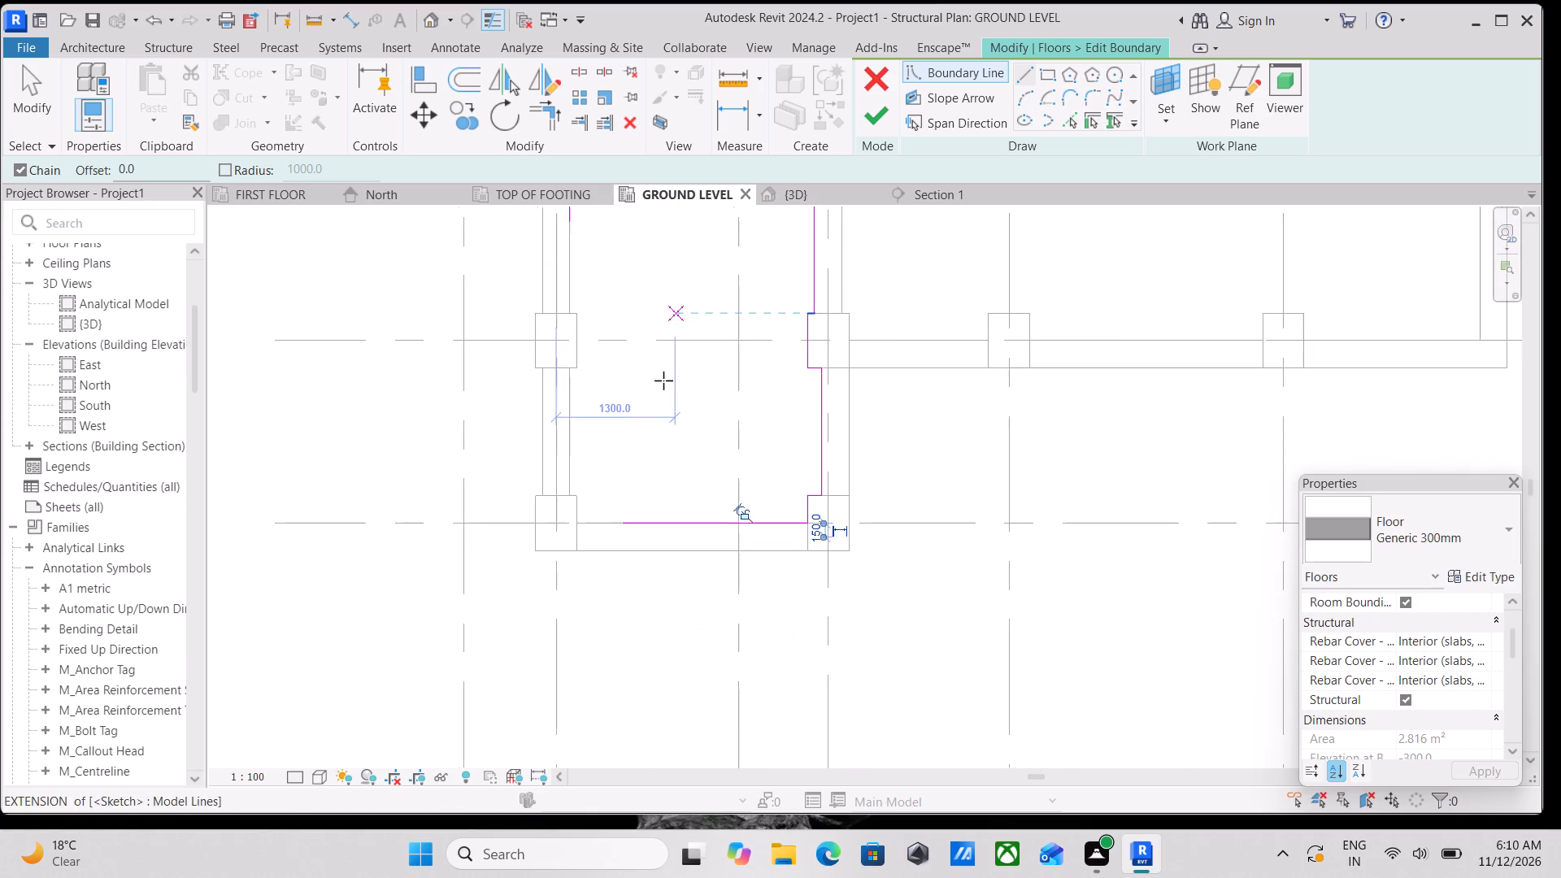
{"action": "scroll", "coordinate": [623, 470], "scroll_direction": "up", "scroll_amount": 3}
{"action": "scroll", "coordinate": [542, 534], "scroll_direction": "up", "scroll_amount": 8}
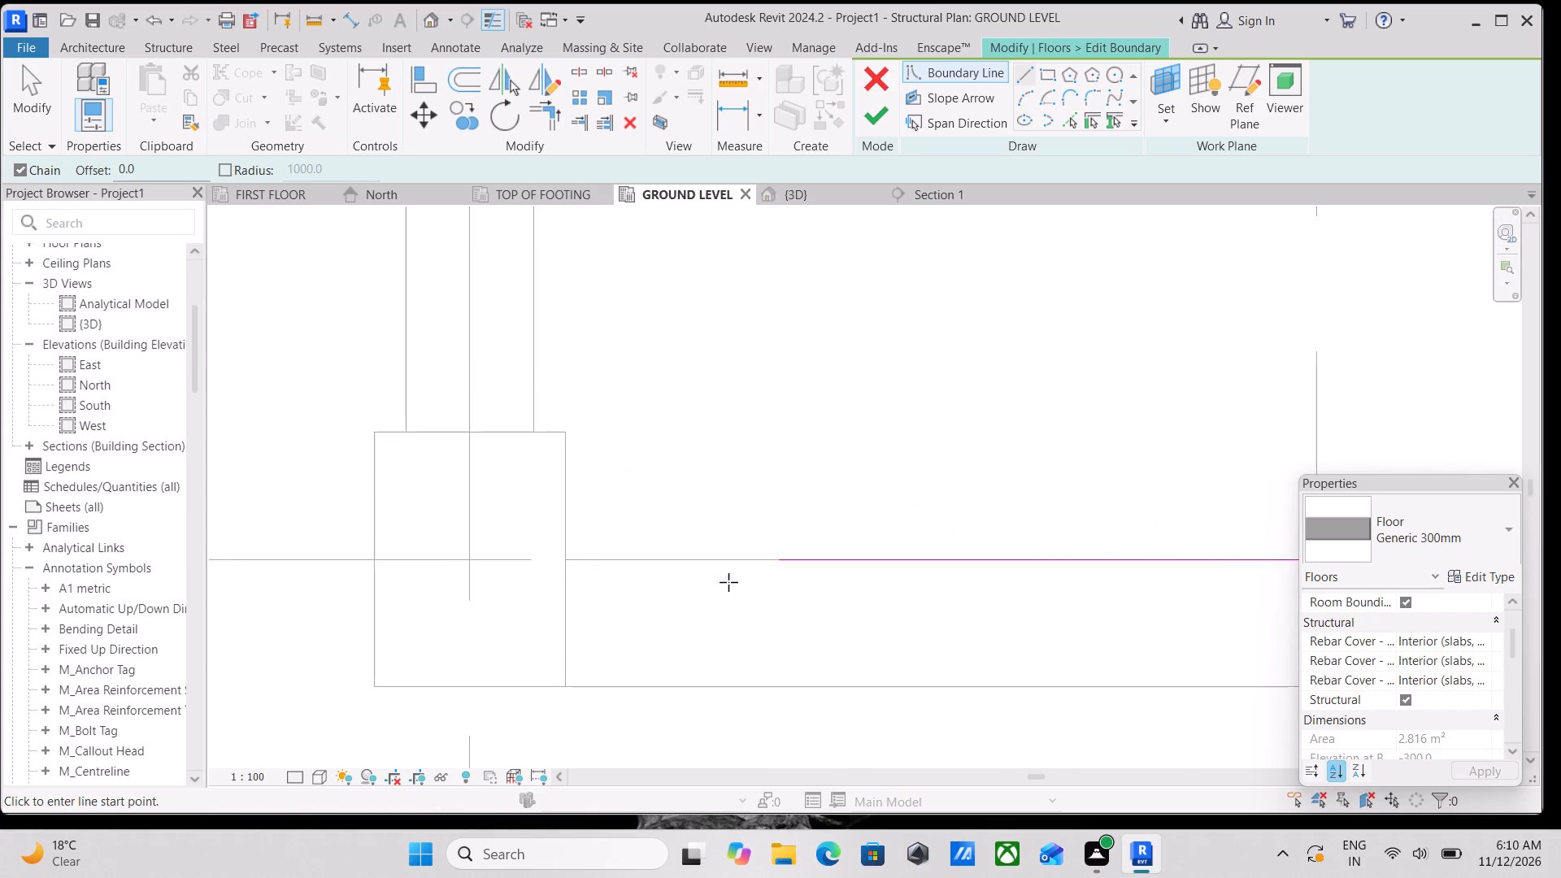
{"action": "left_click", "coordinate": [783, 554]}
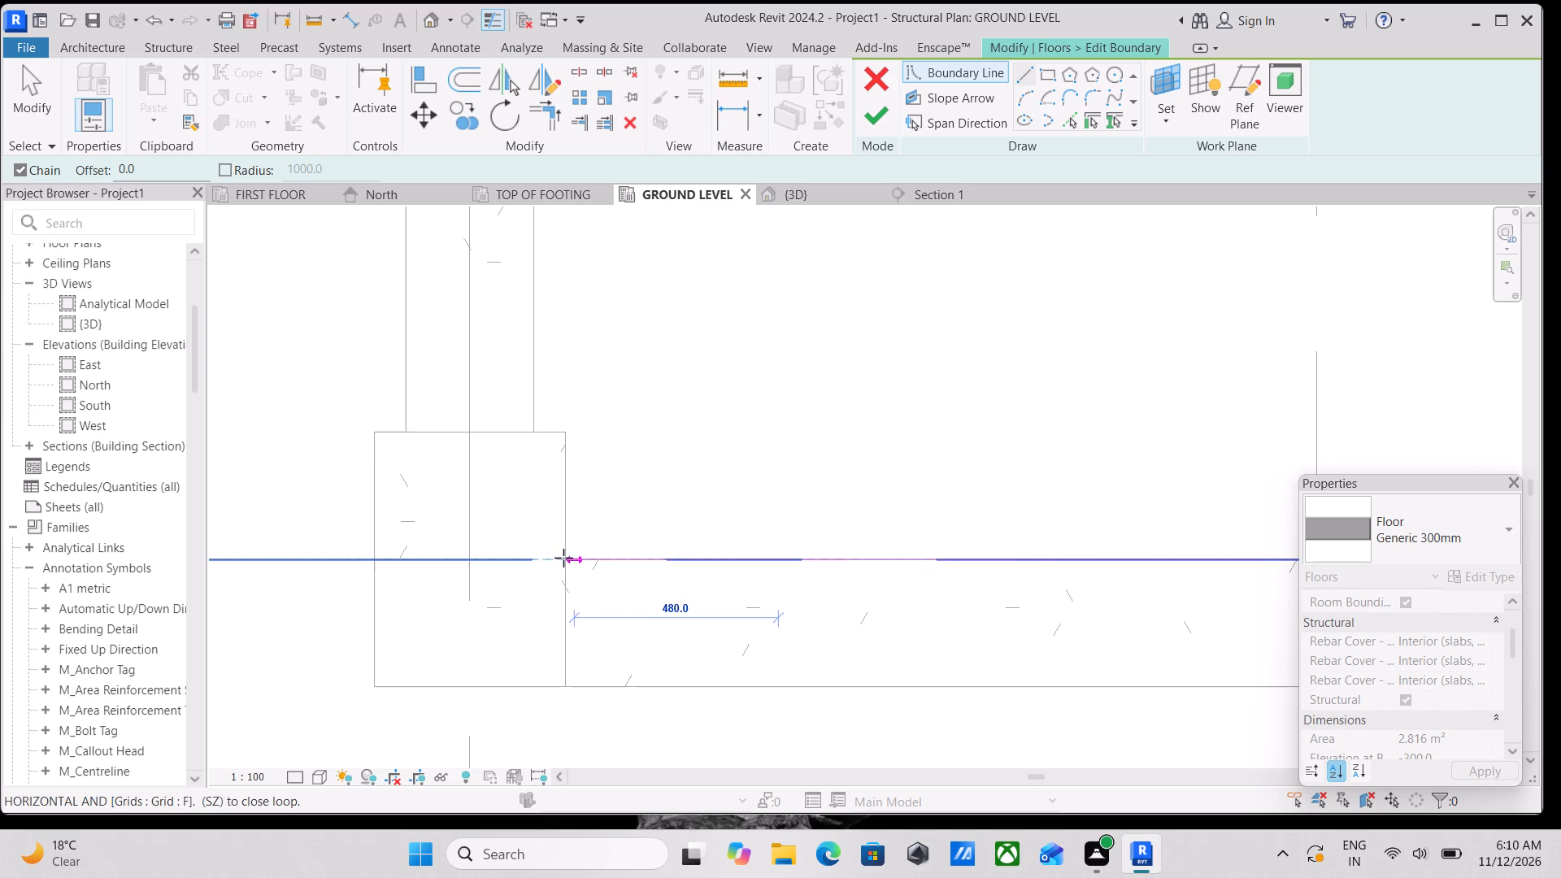
{"action": "left_click", "coordinate": [562, 558]}
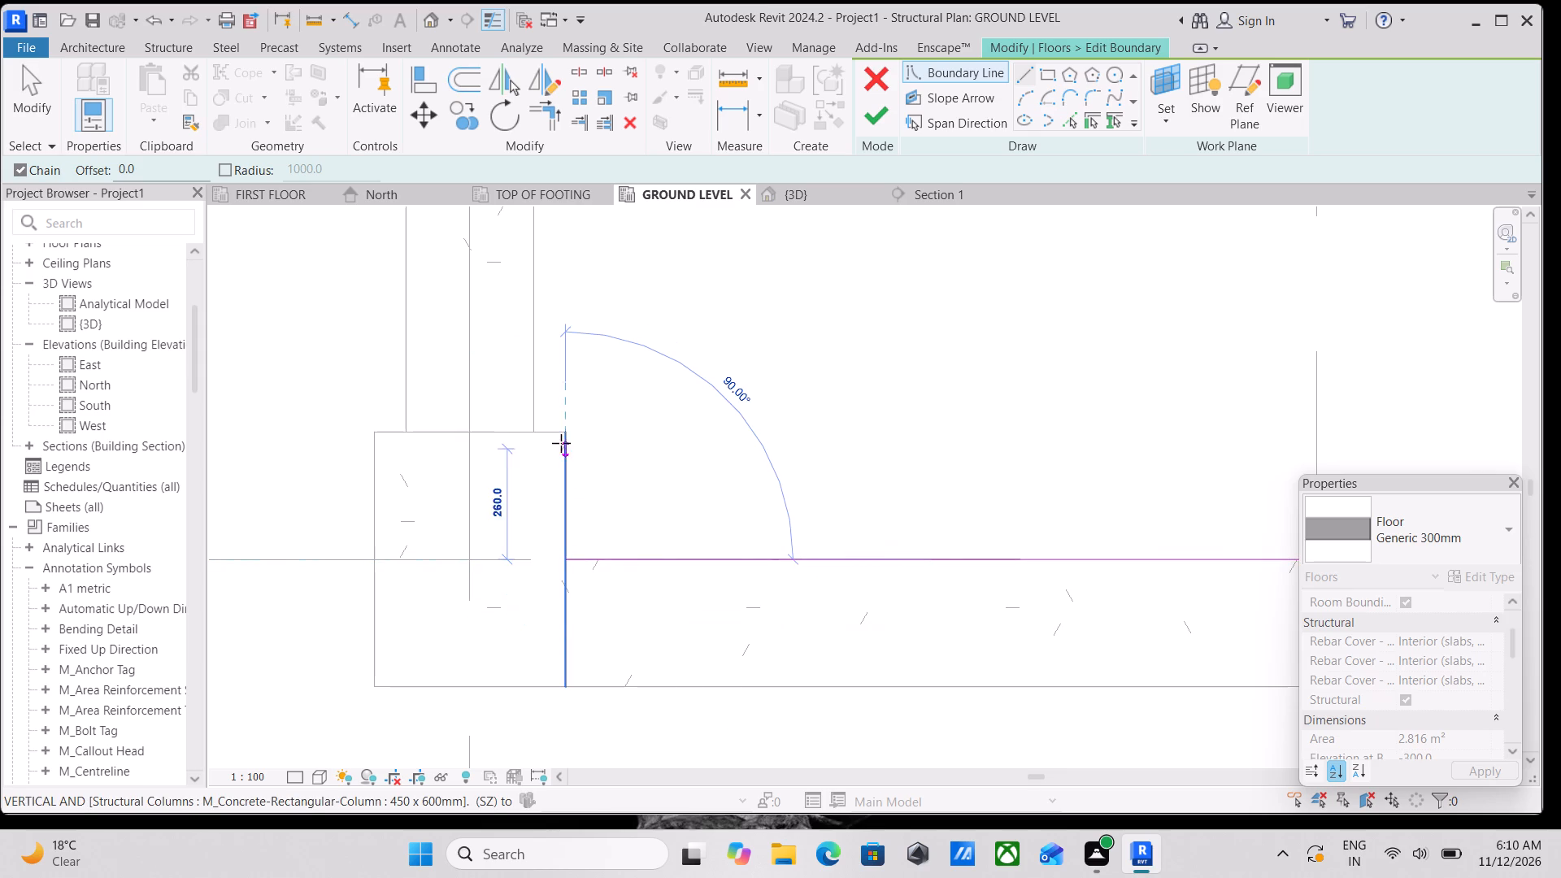
{"action": "left_click", "coordinate": [563, 433]}
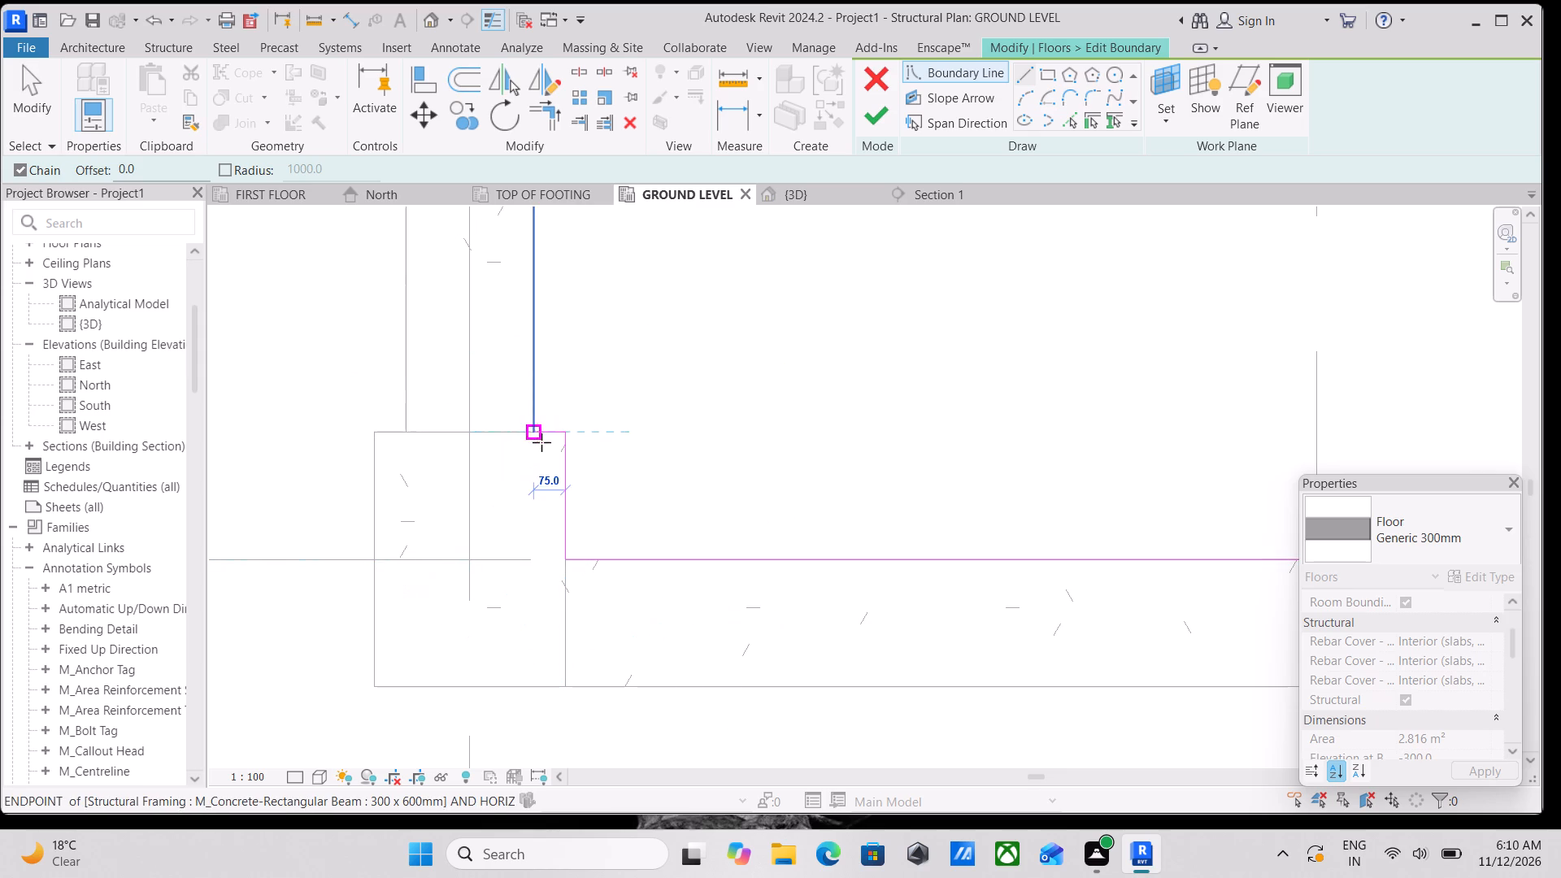
{"action": "left_click", "coordinate": [528, 435]}
Continue the boundary 1400 mm up the left beam and around the middle-left column with 75, 600 and 75 mm lines.
{"action": "scroll", "coordinate": [554, 375], "scroll_direction": "down", "scroll_amount": 1}
{"action": "middle_click_drag", "start_coordinate": [554, 375], "coordinate": [555, 377]}
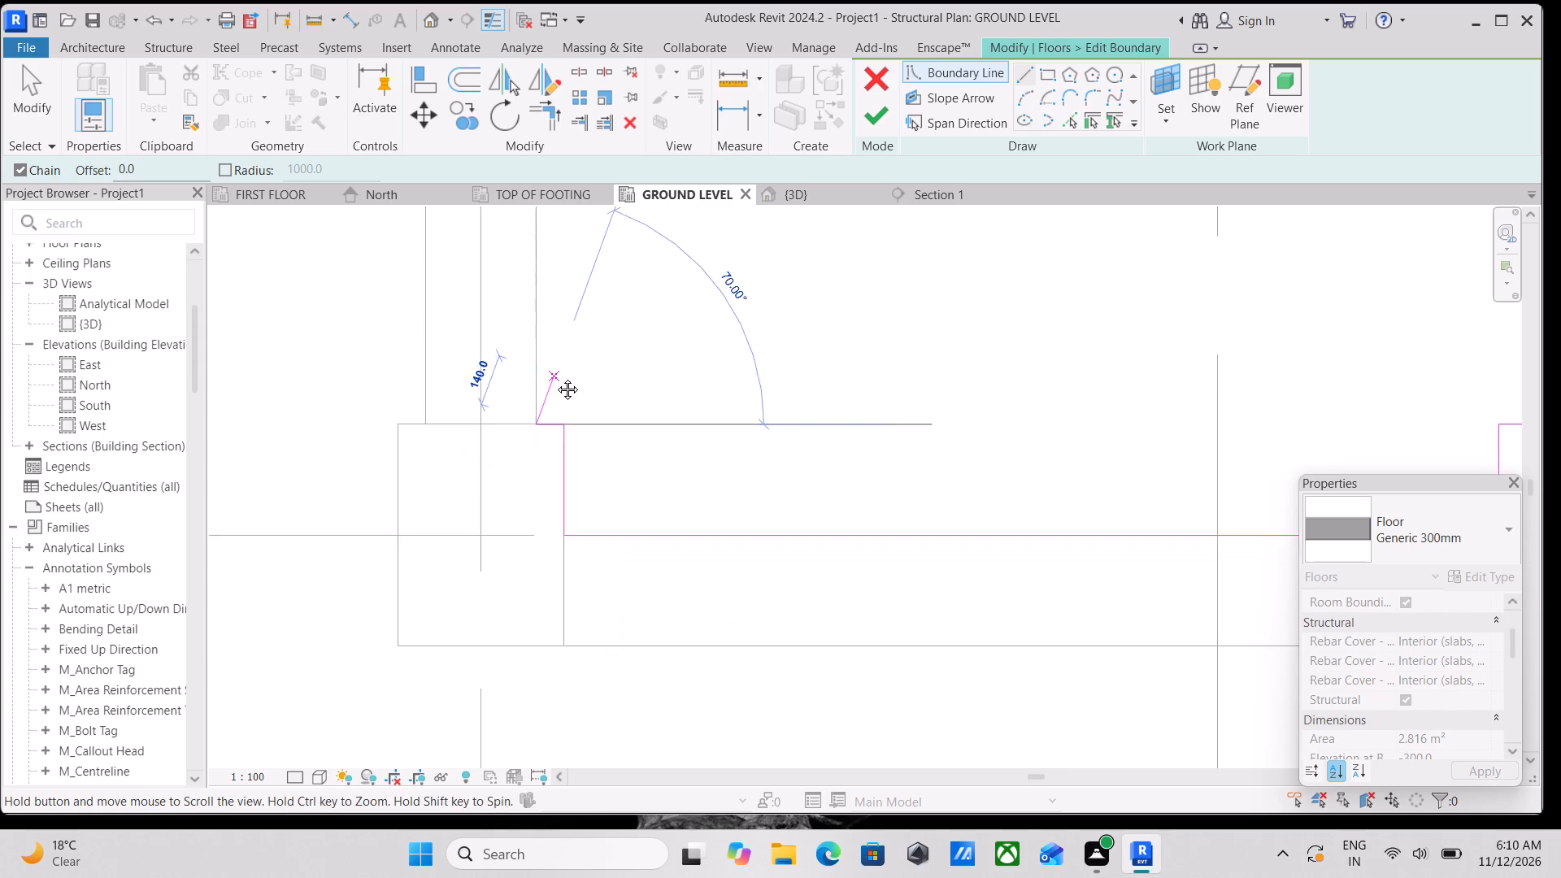
{"action": "middle_click_drag", "start_coordinate": [555, 377], "coordinate": [564, 580]}
{"action": "scroll", "coordinate": [591, 404], "scroll_direction": "down", "scroll_amount": 3}
{"action": "middle_click_drag", "start_coordinate": [591, 404], "coordinate": [594, 612]}
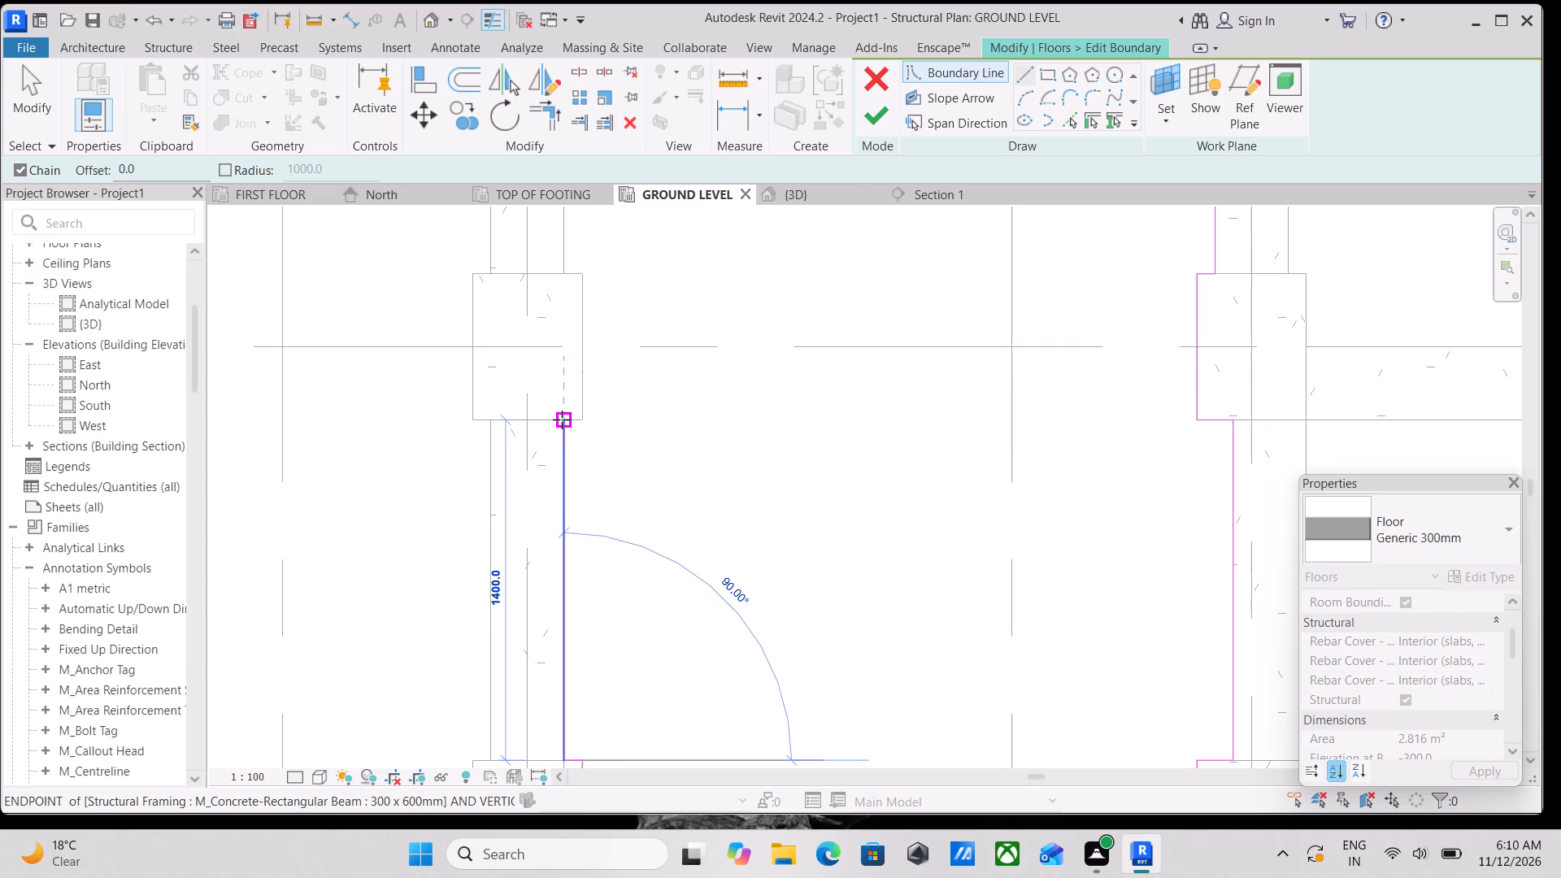
{"action": "left_click", "coordinate": [562, 419]}
{"action": "scroll", "coordinate": [571, 419], "scroll_direction": "up", "scroll_amount": 3}
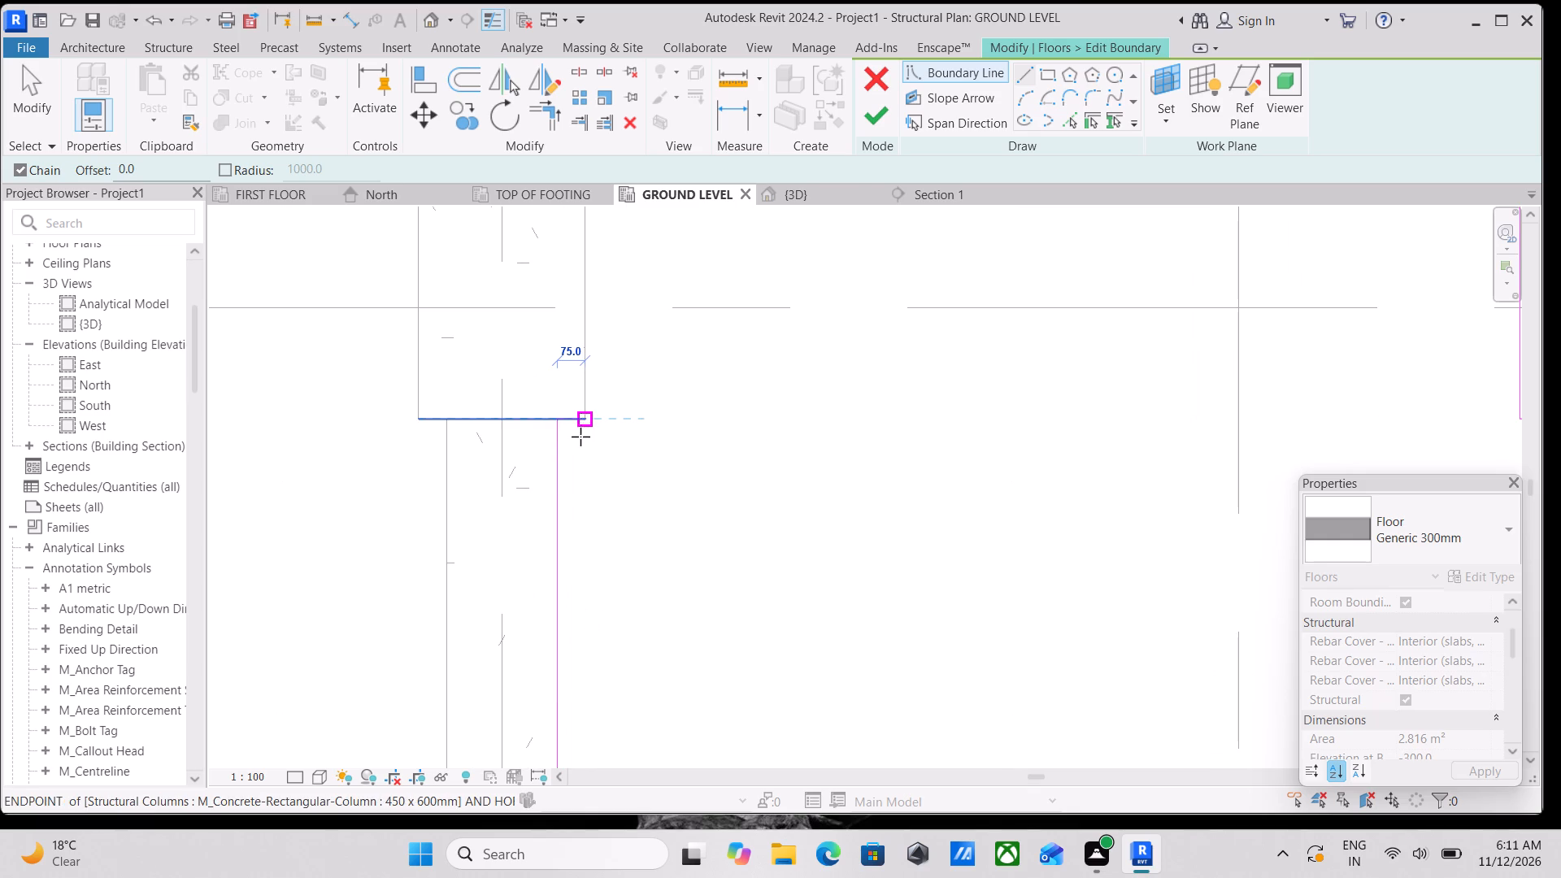
{"action": "left_click", "coordinate": [582, 419]}
{"action": "middle_click_drag", "start_coordinate": [582, 345], "coordinate": [588, 376]}
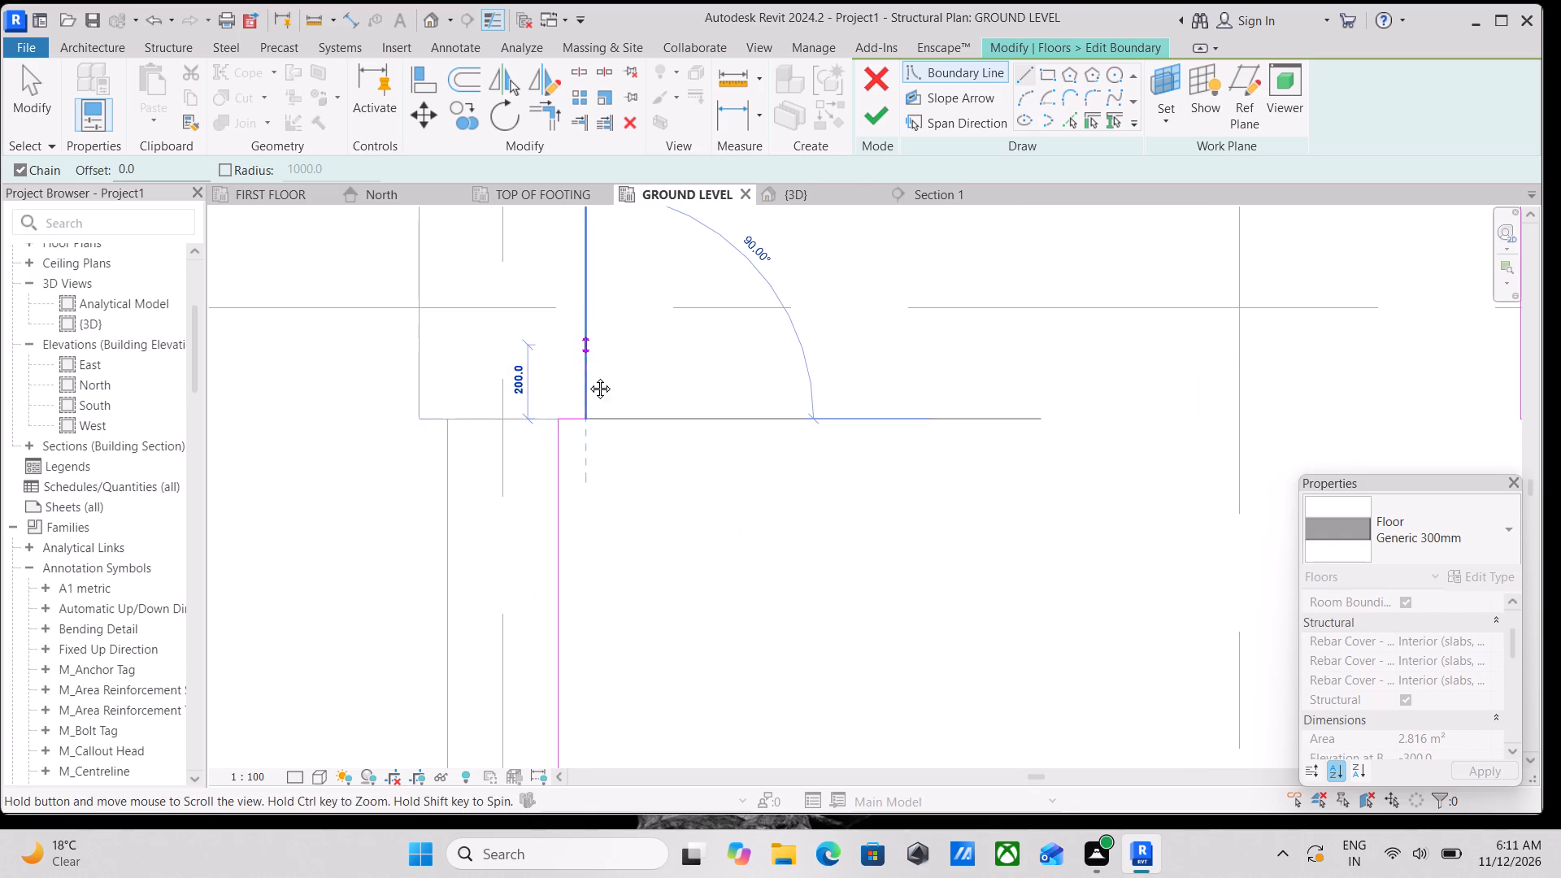
{"action": "middle_click_drag", "start_coordinate": [588, 376], "coordinate": [585, 642]}
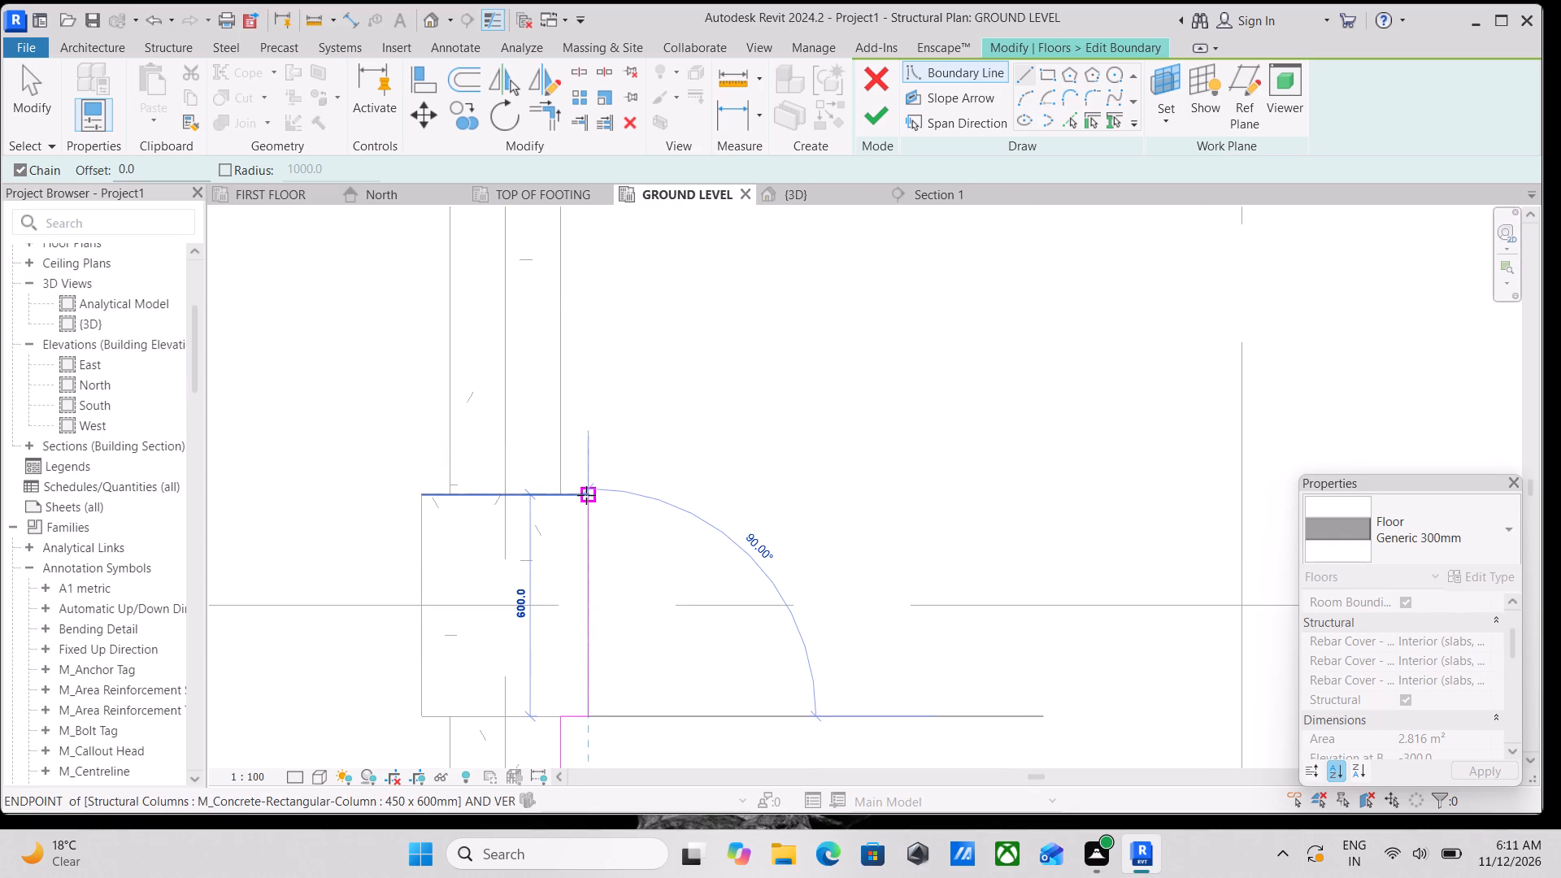
{"action": "left_click", "coordinate": [586, 495]}
{"action": "left_click", "coordinate": [563, 491]}
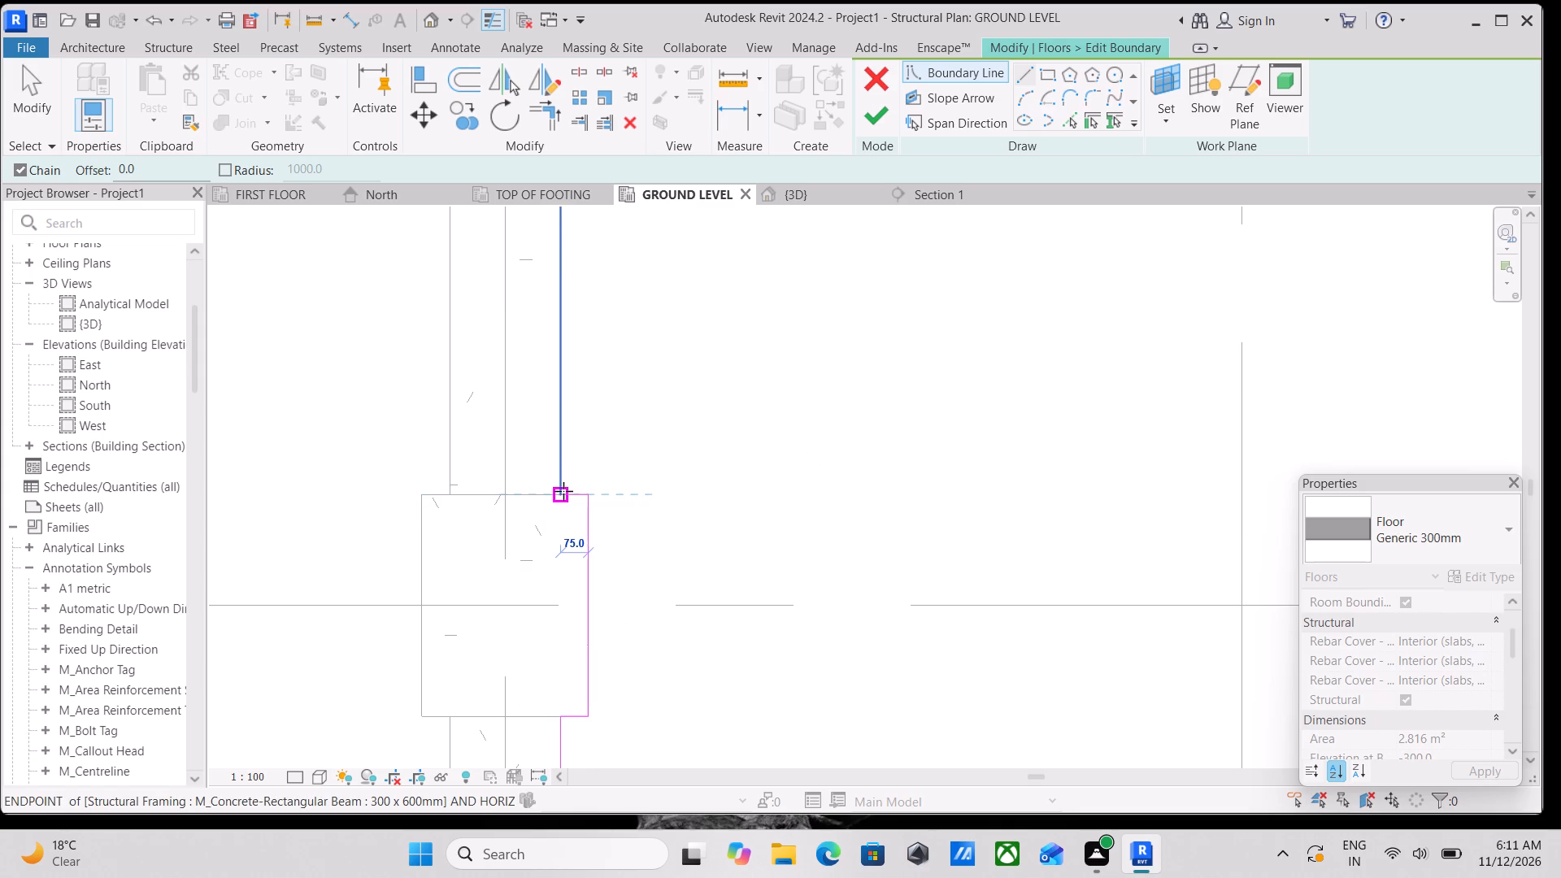
Draw the closing 1000 mm boundary line up the left beam's inner face to the existing left line's open end.
{"action": "scroll", "coordinate": [554, 437], "scroll_direction": "down", "scroll_amount": 1}
{"action": "middle_click_drag", "start_coordinate": [554, 437], "coordinate": [552, 662]}
{"action": "scroll", "coordinate": [571, 389], "scroll_direction": "down", "scroll_amount": 3}
{"action": "middle_click_drag", "start_coordinate": [571, 389], "coordinate": [572, 511]}
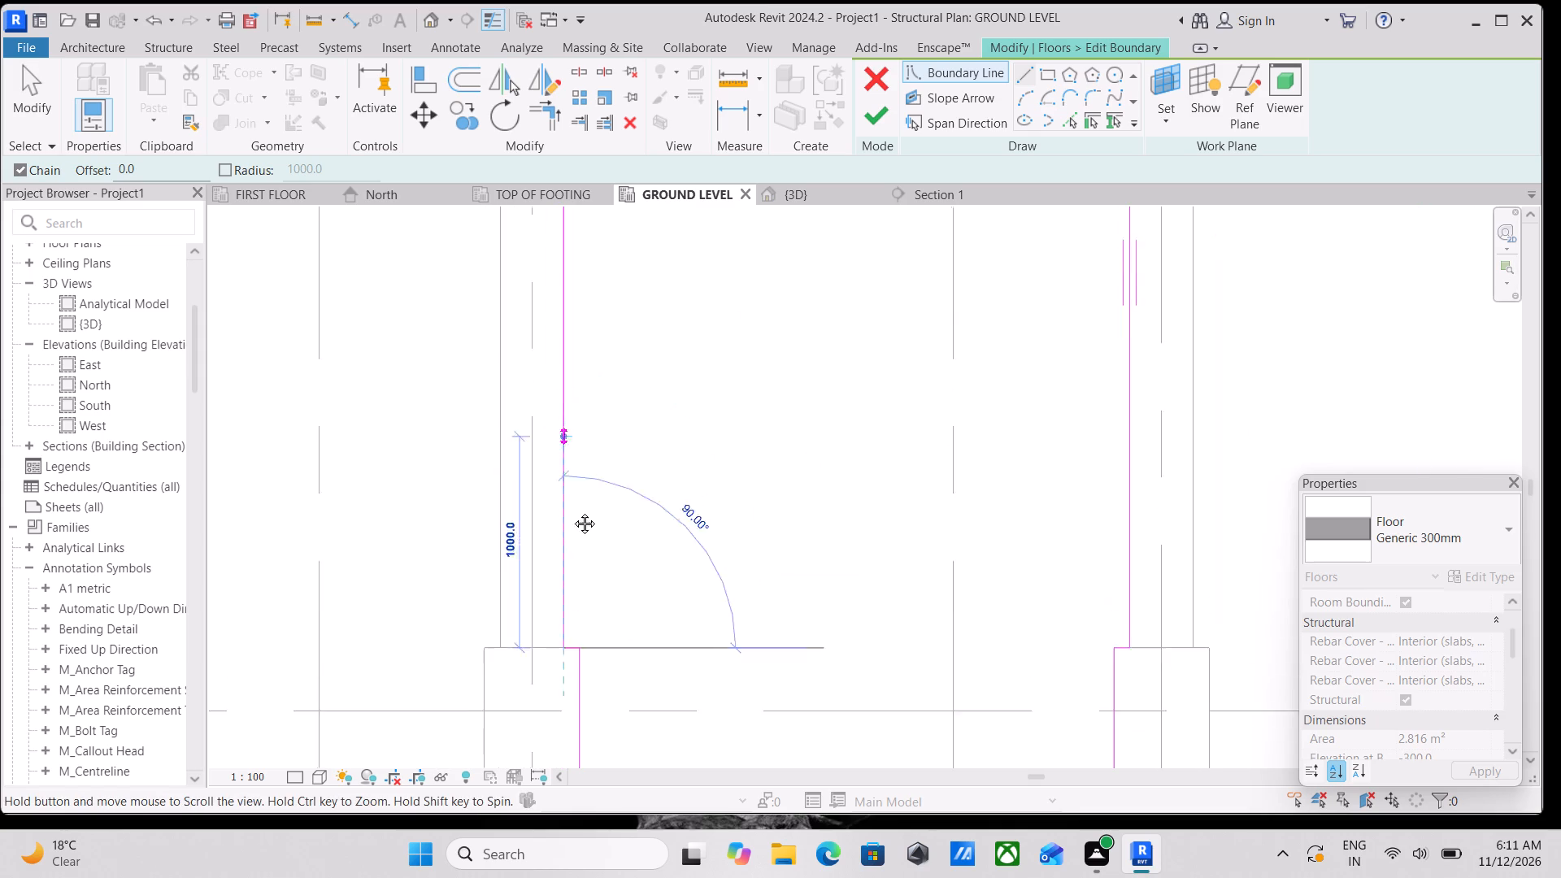
{"action": "middle_click_drag", "start_coordinate": [572, 511], "coordinate": [572, 516]}
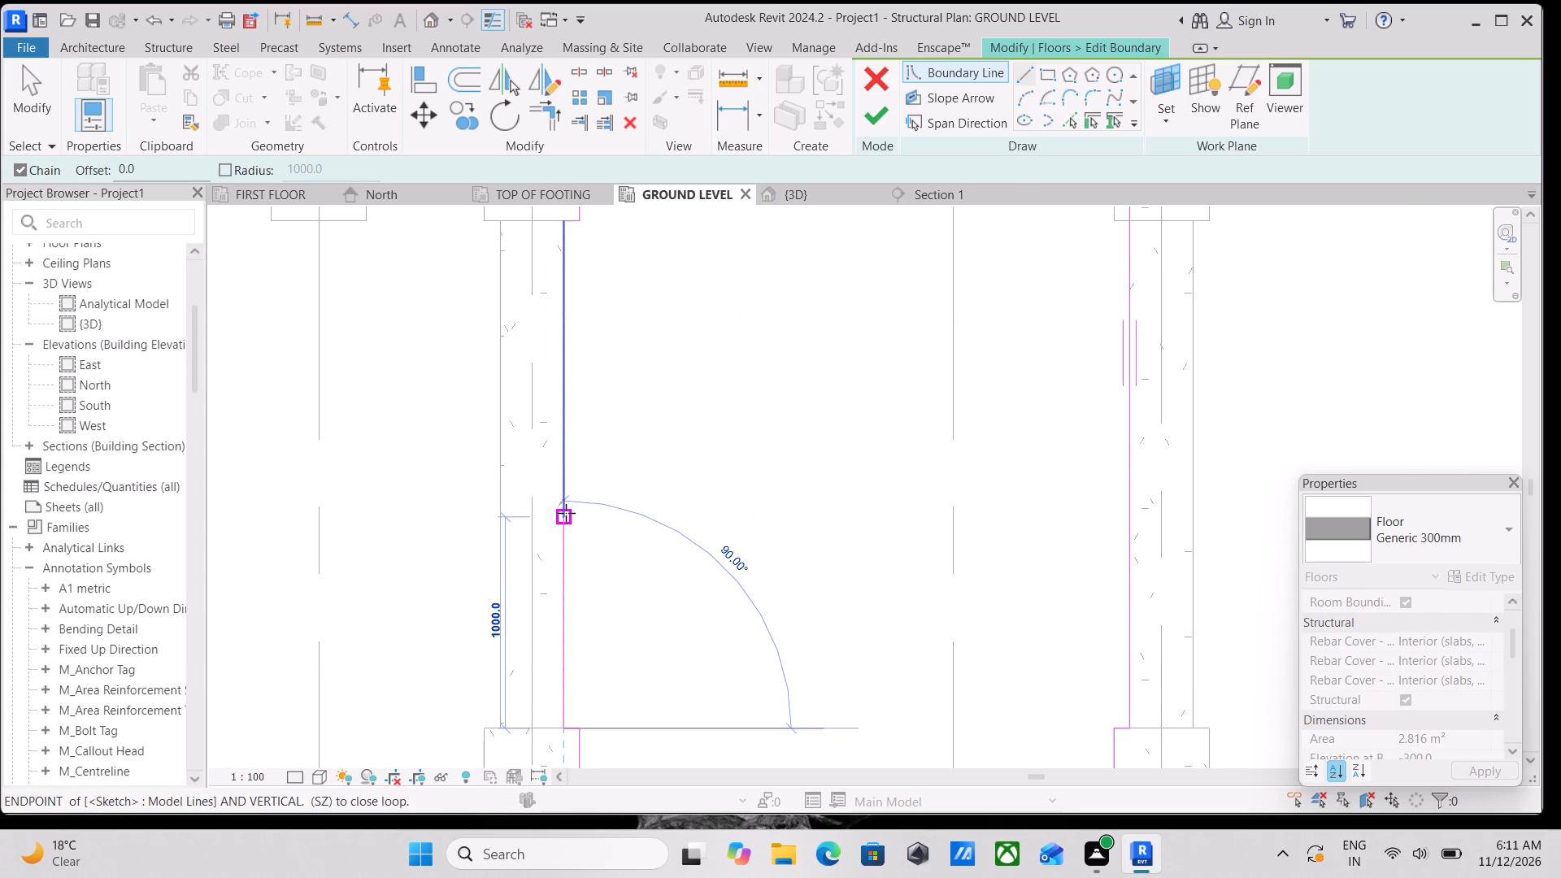
{"action": "left_click", "coordinate": [566, 513]}
{"action": "key", "text": "Escape"}
{"action": "key", "text": "Escape"}
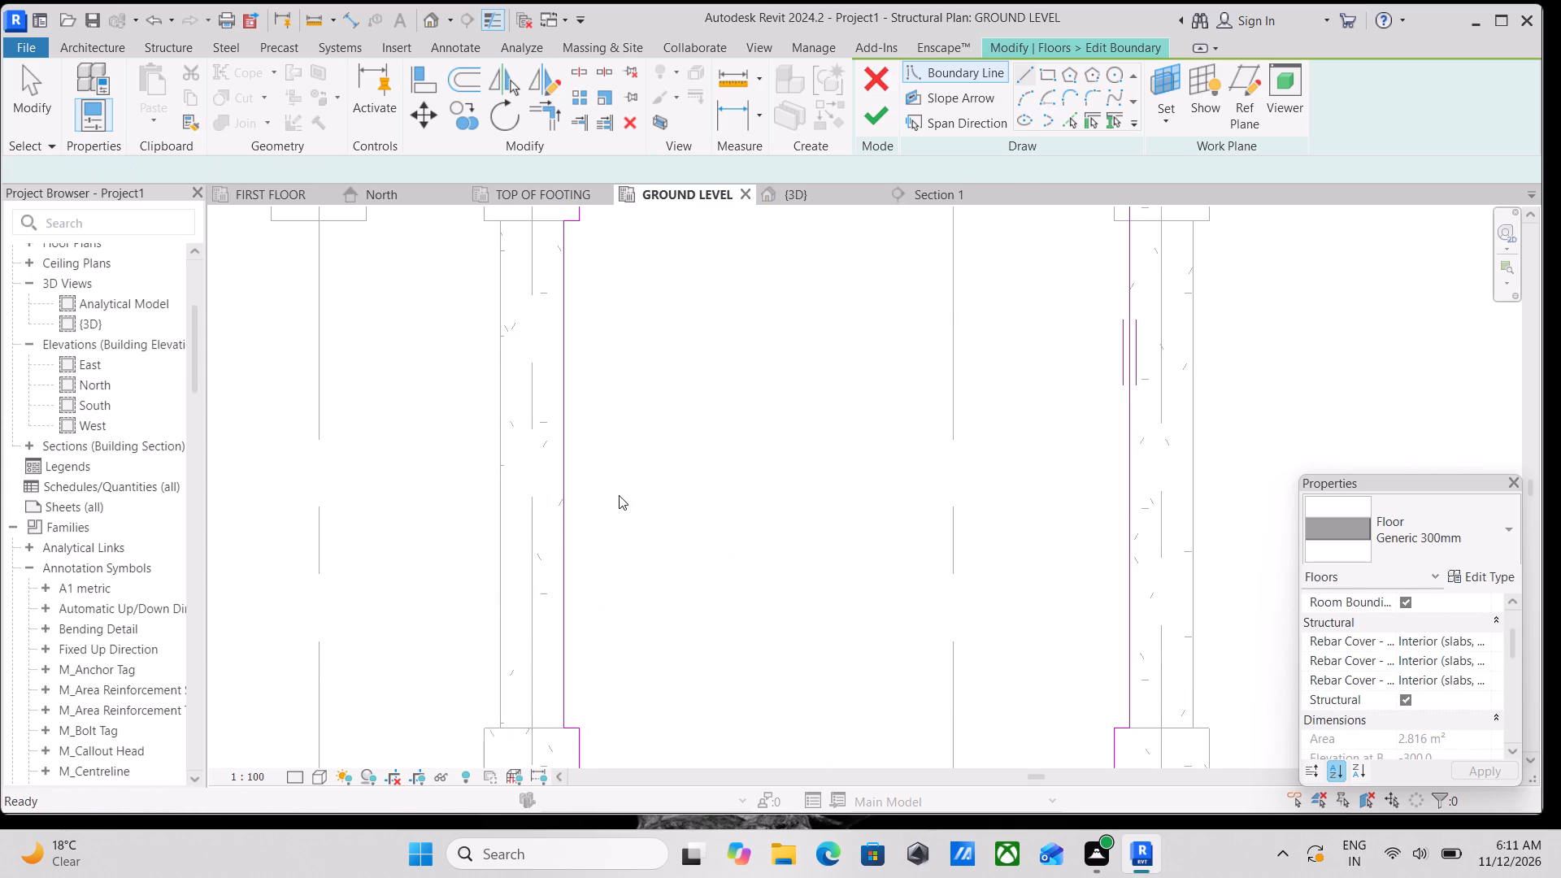
{"action": "key", "text": "Escape"}
Shorten the top boundary line to the upper-right column's inner face and the right boundary line to that column's bottom face.
{"action": "scroll", "coordinate": [619, 495], "scroll_direction": "down", "scroll_amount": 3}
{"action": "scroll", "coordinate": [704, 450], "scroll_direction": "down", "scroll_amount": 3}
{"action": "scroll", "coordinate": [907, 349], "scroll_direction": "up", "scroll_amount": 2}
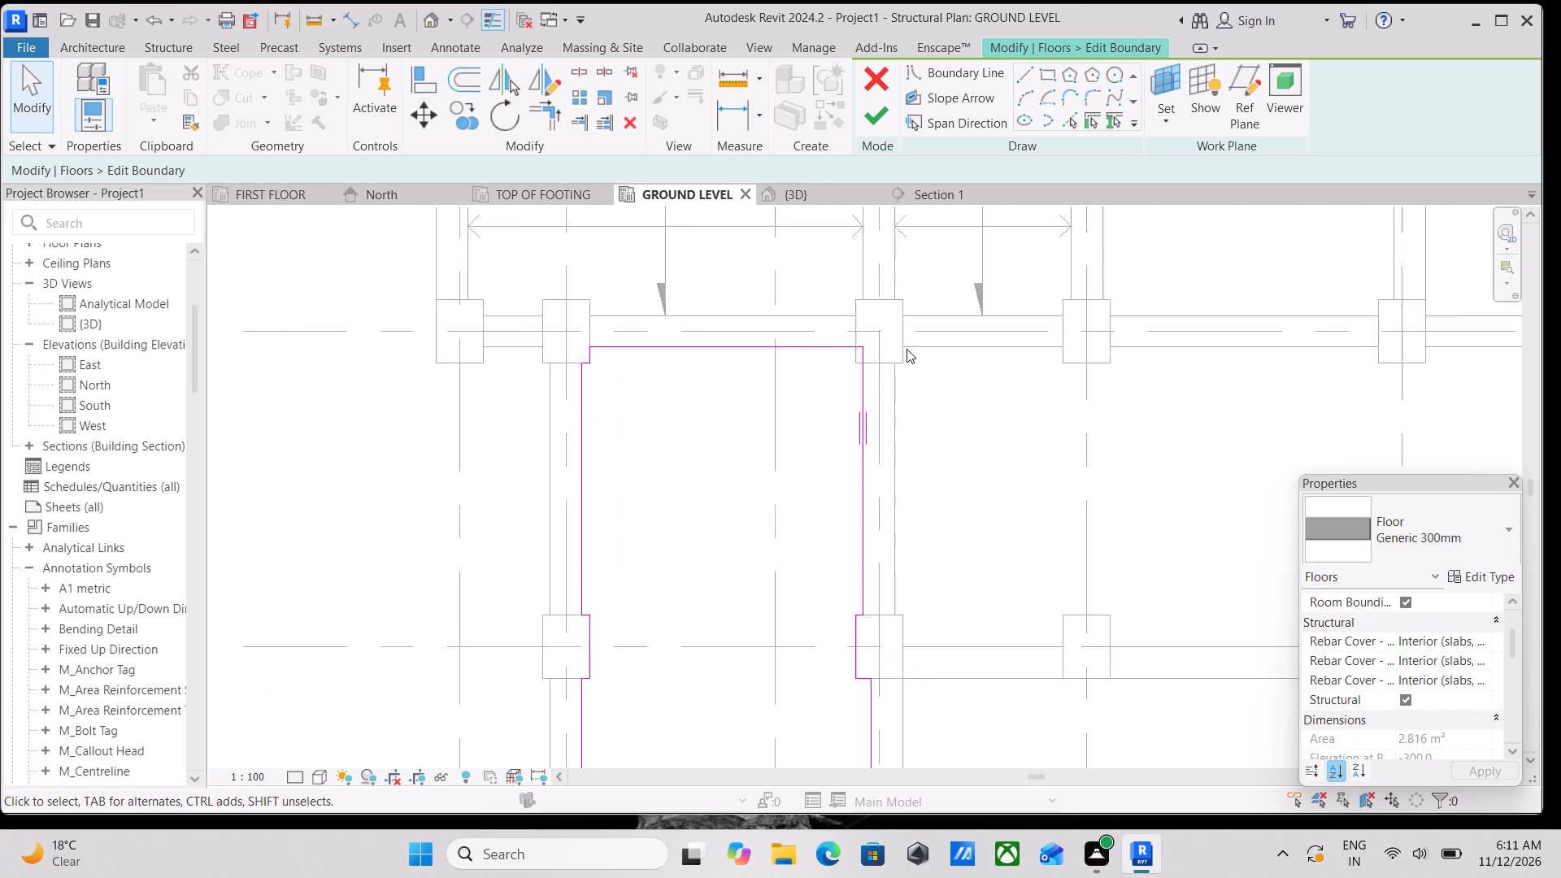
{"action": "scroll", "coordinate": [907, 349], "scroll_direction": "up", "scroll_amount": 1}
{"action": "scroll", "coordinate": [819, 398], "scroll_direction": "up", "scroll_amount": 9}
{"action": "middle_click_drag", "start_coordinate": [881, 241], "coordinate": [864, 342]}
{"action": "left_click", "coordinate": [846, 318]}
{"action": "scroll", "coordinate": [854, 324], "scroll_direction": "up", "scroll_amount": 5}
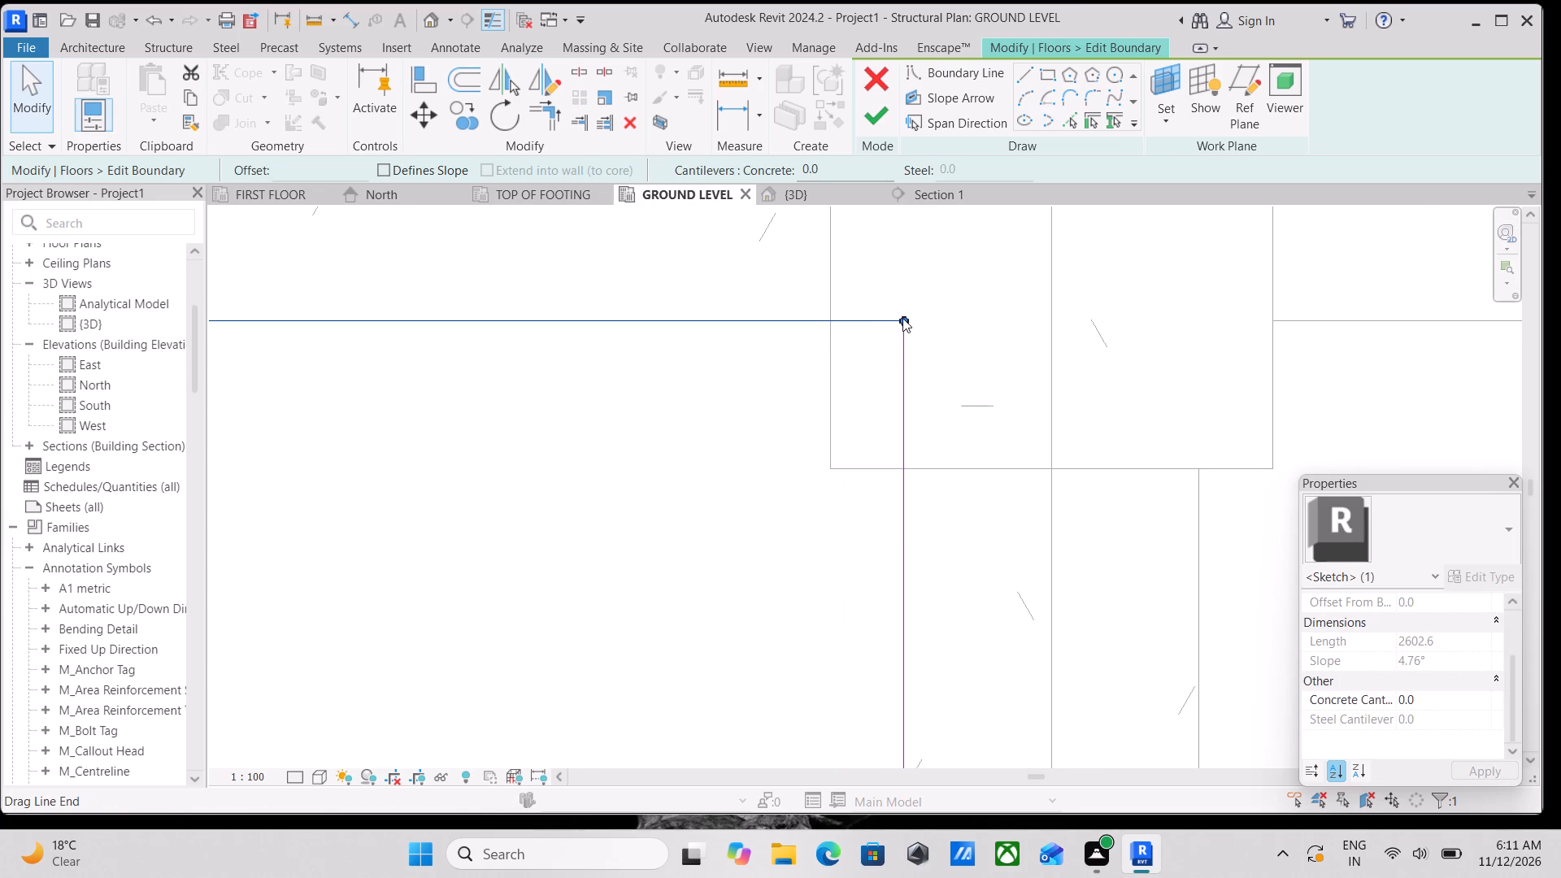
{"action": "left_click_drag", "start_coordinate": [902, 318], "coordinate": [827, 313]}
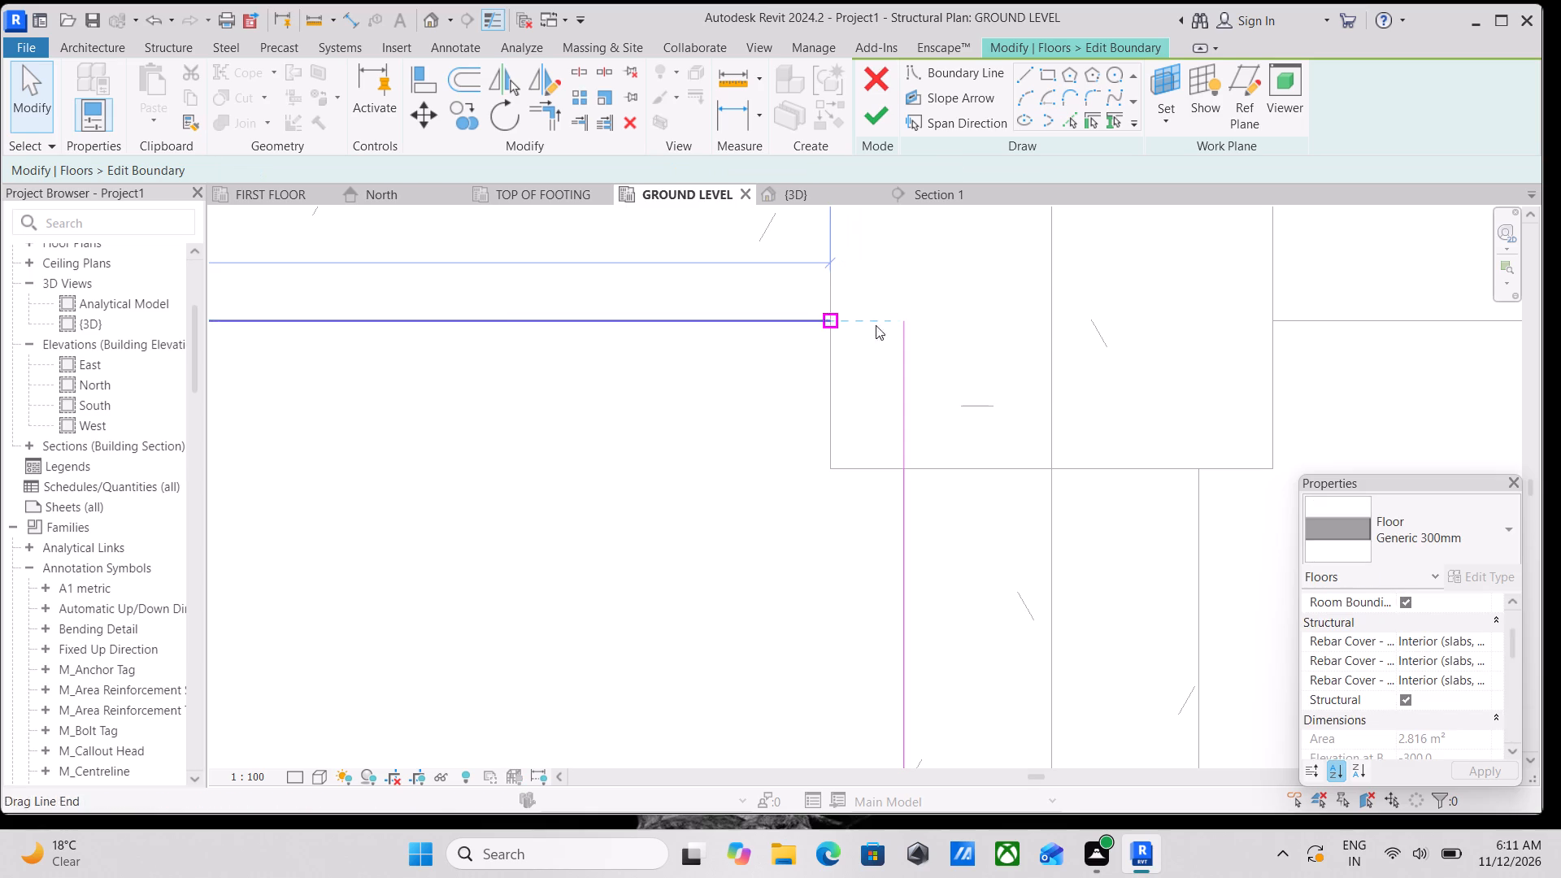
{"action": "left_click", "coordinate": [899, 363]}
{"action": "left_click_drag", "start_coordinate": [901, 318], "coordinate": [898, 466]}
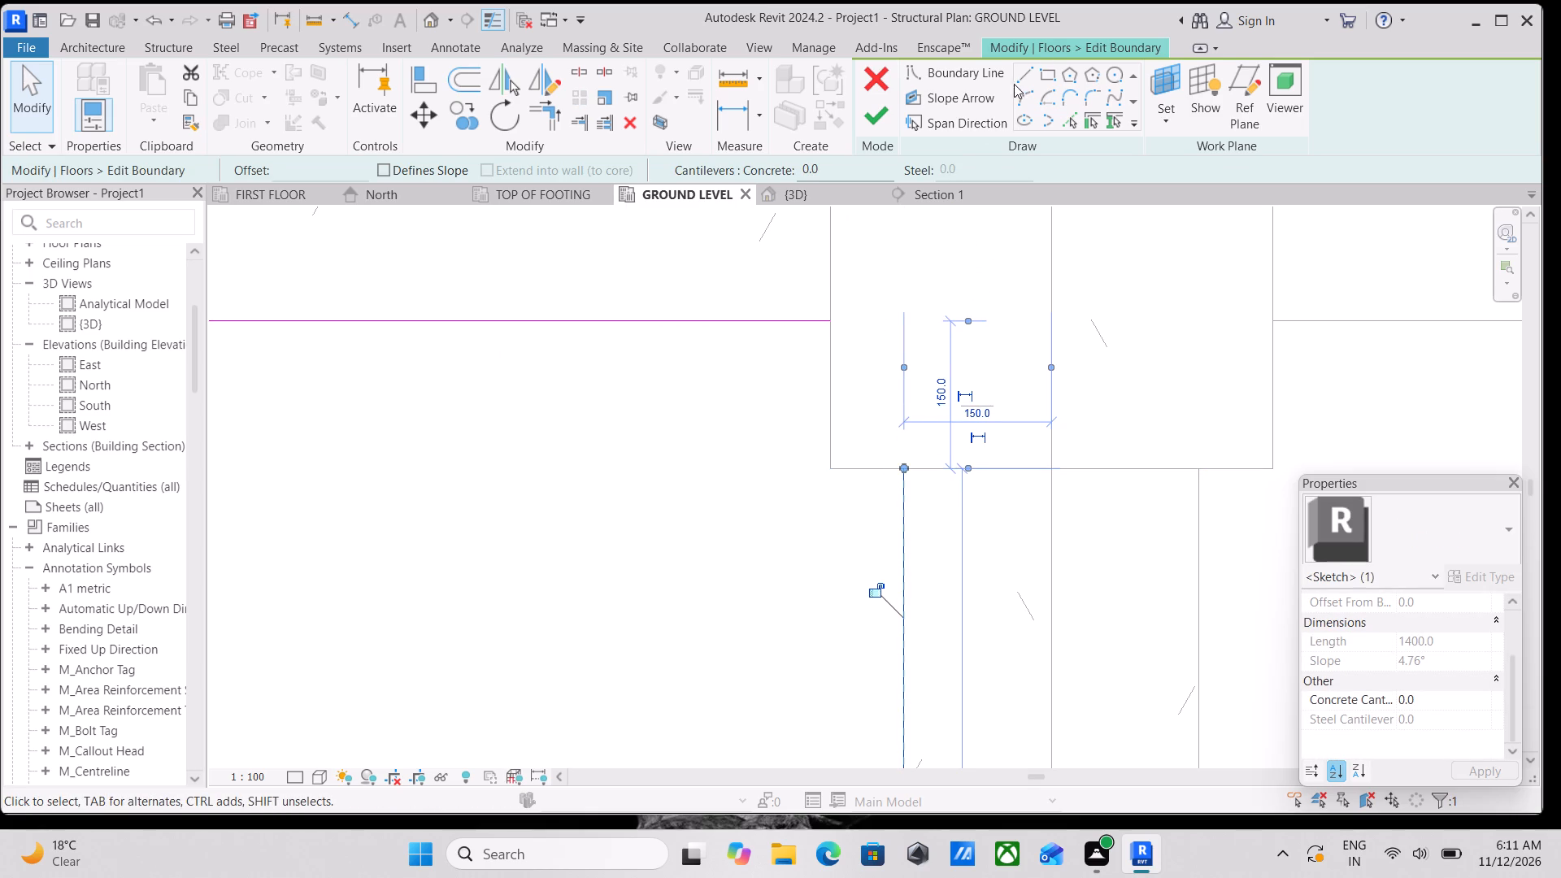
Draw a 150 mm vertical and a 75 mm horizontal boundary line around the upper-right column's corner, joining the top and right lines.
{"action": "left_click", "coordinate": [1015, 78]}
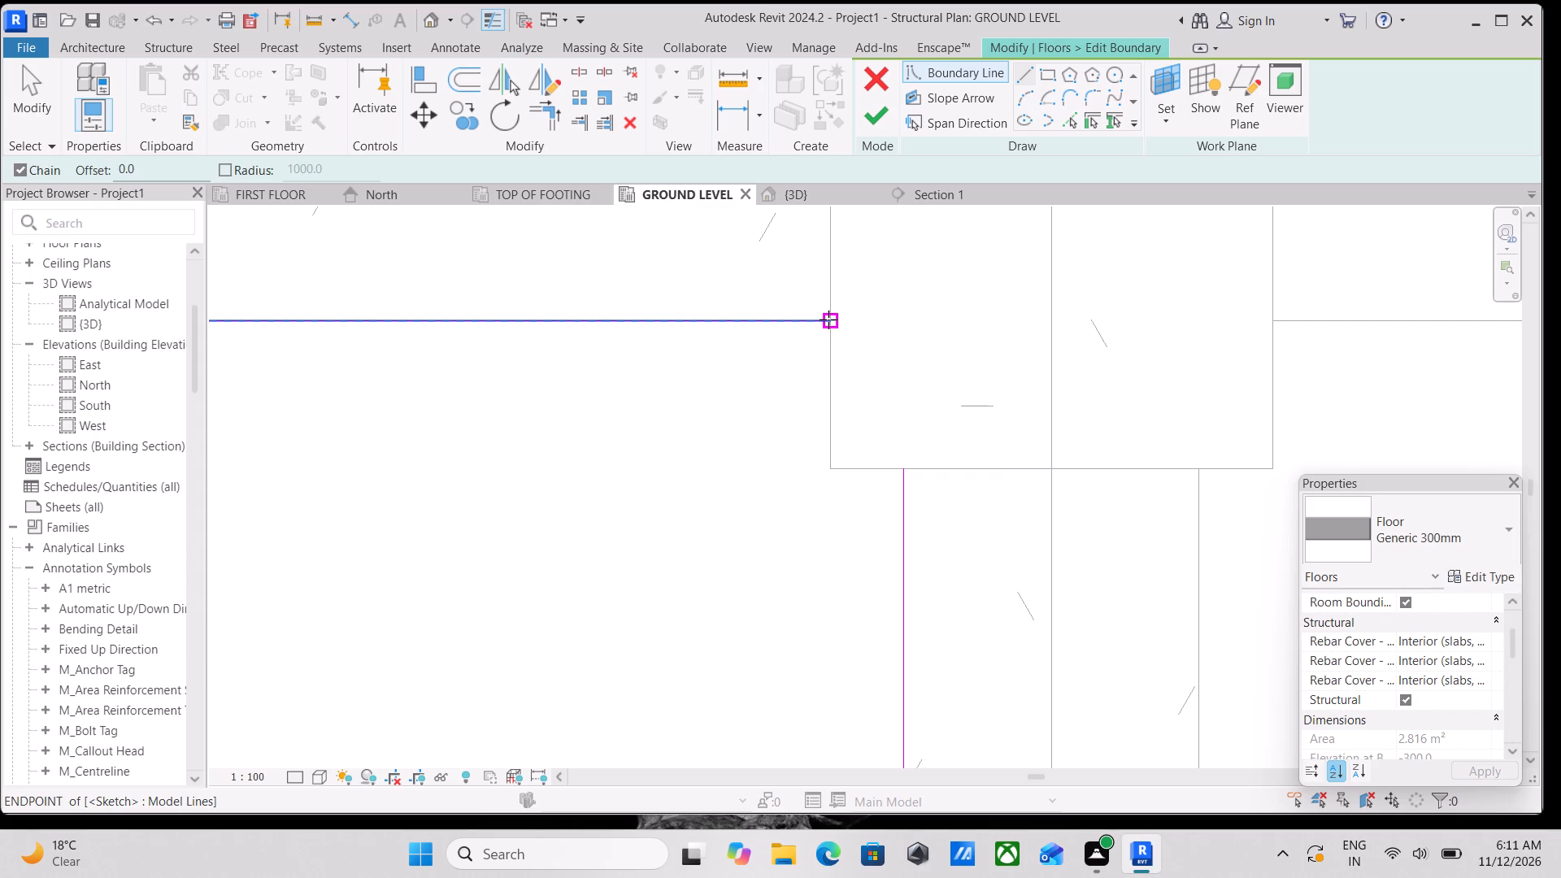
{"action": "left_click", "coordinate": [830, 320]}
{"action": "left_click", "coordinate": [826, 464]}
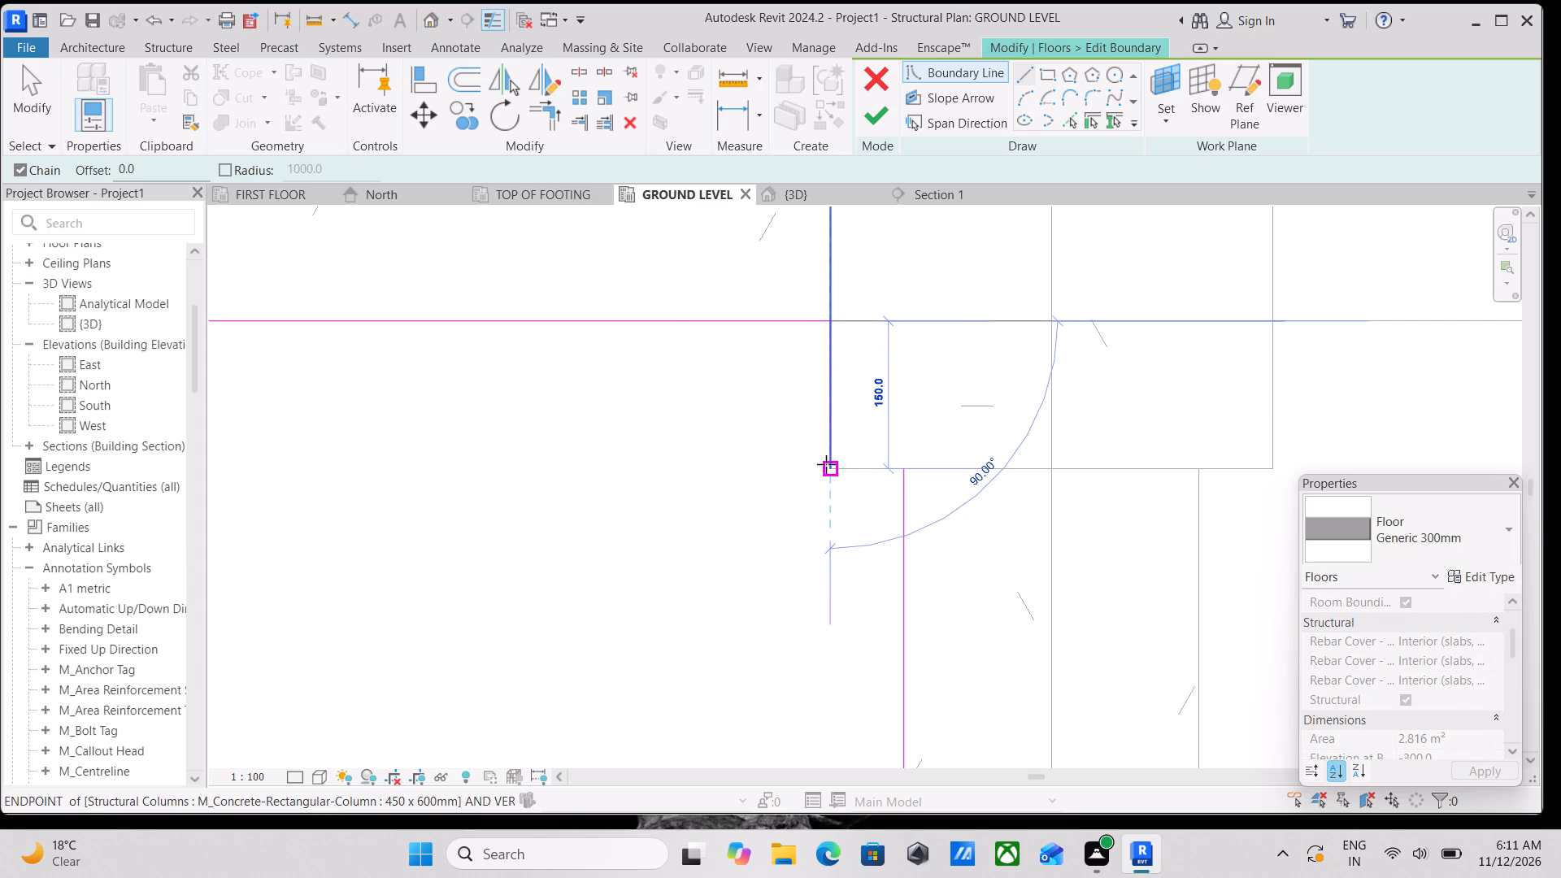
{"action": "left_click", "coordinate": [902, 473]}
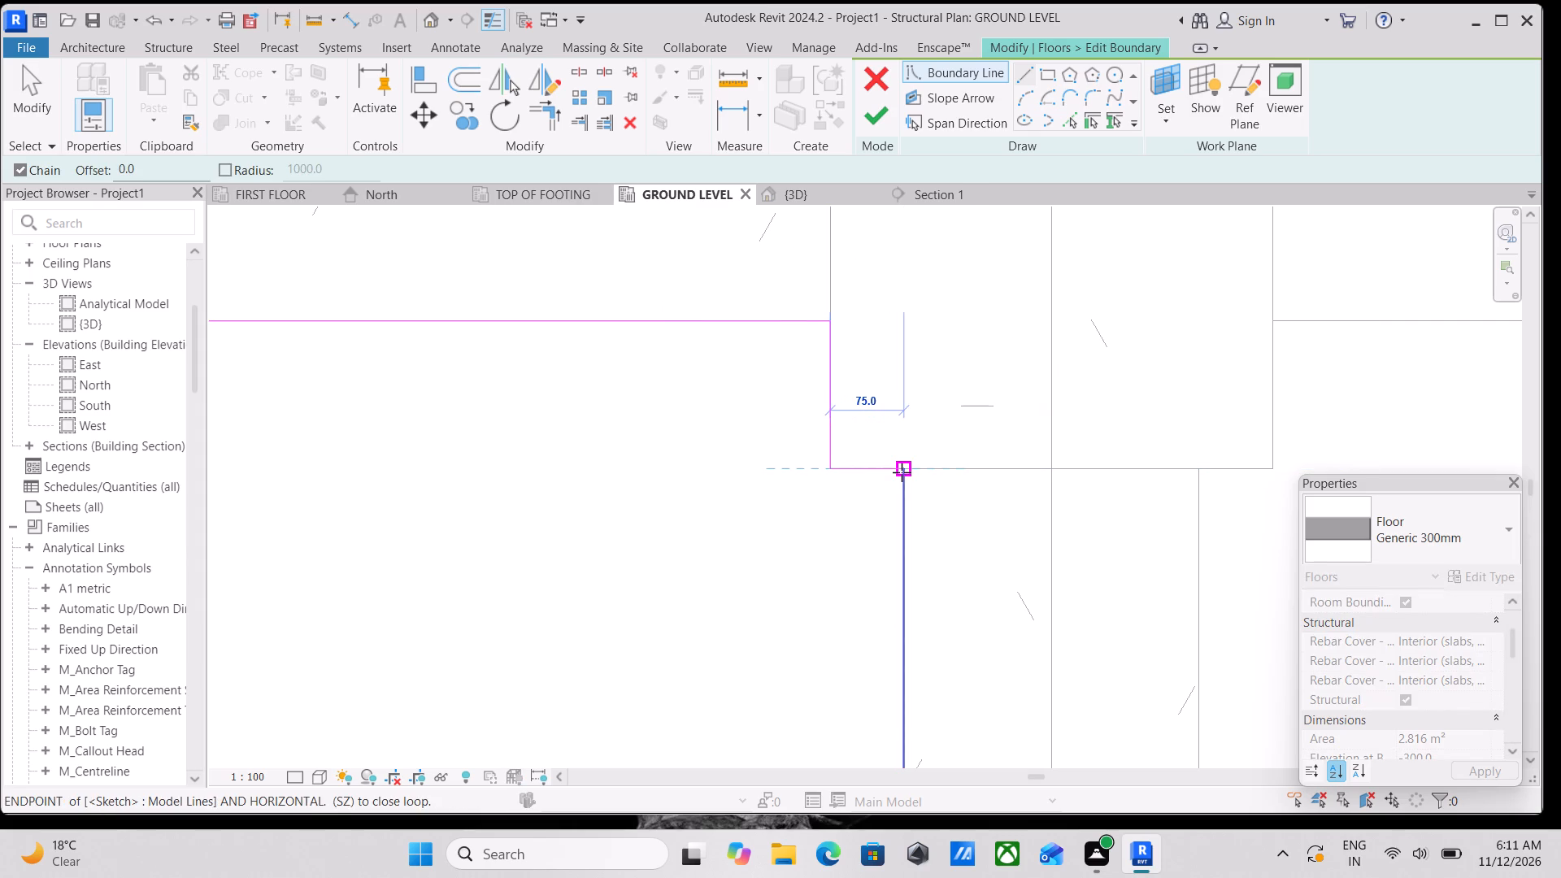
Finish the boundary edit of the Generic 300mm floor in the bay between grids 2–4 and D–F.
{"action": "key", "text": "Escape"}
{"action": "key", "text": "Escape"}
{"action": "scroll", "coordinate": [962, 425], "scroll_direction": "down", "scroll_amount": 5}
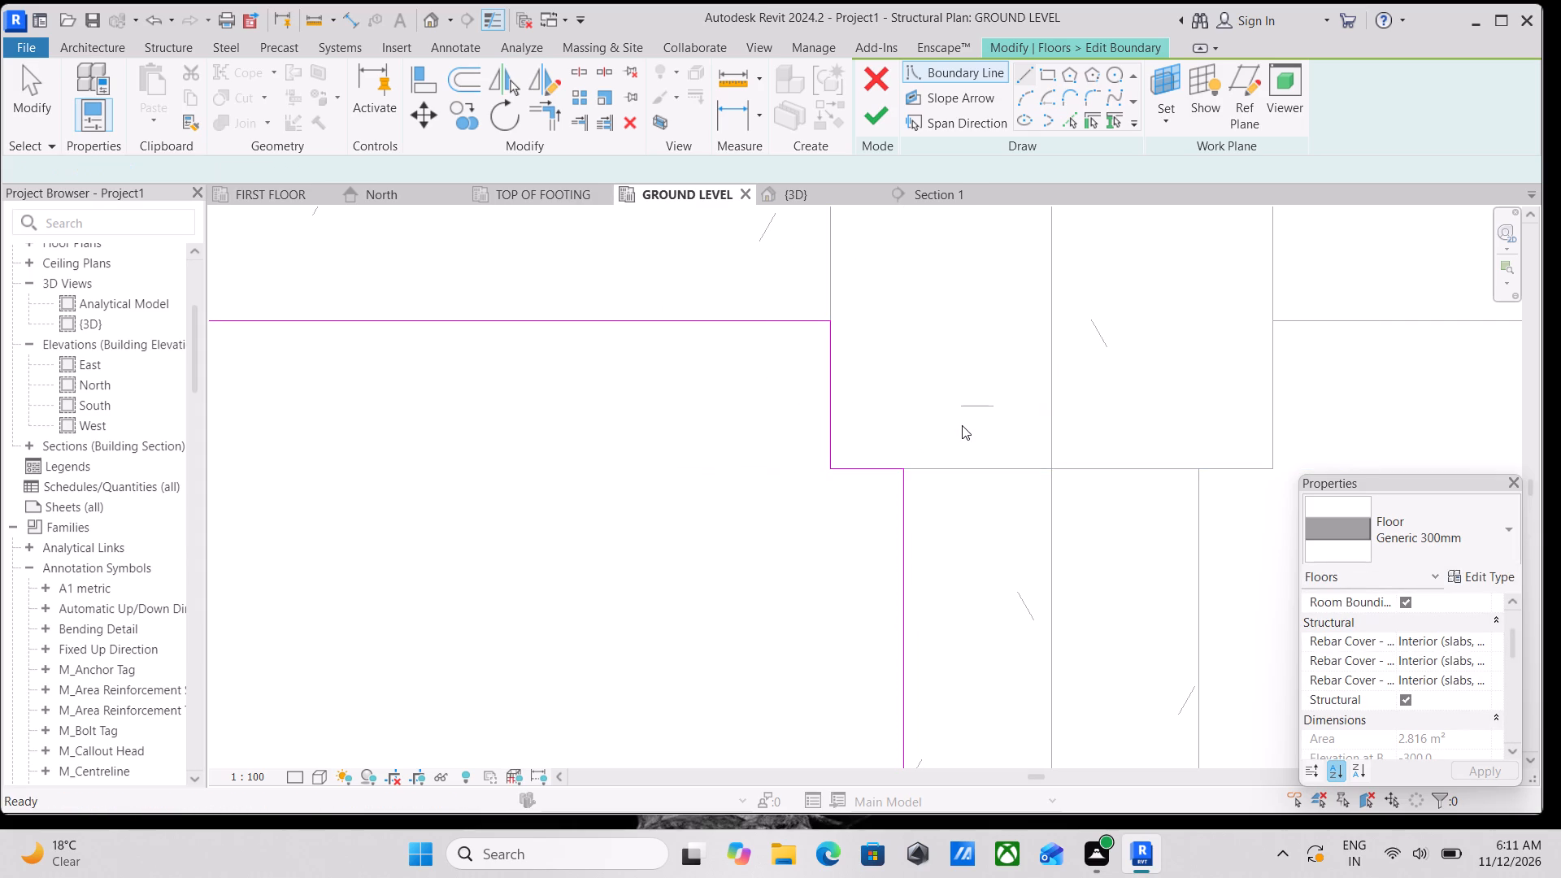
{"action": "scroll", "coordinate": [962, 431], "scroll_direction": "down", "scroll_amount": 13}
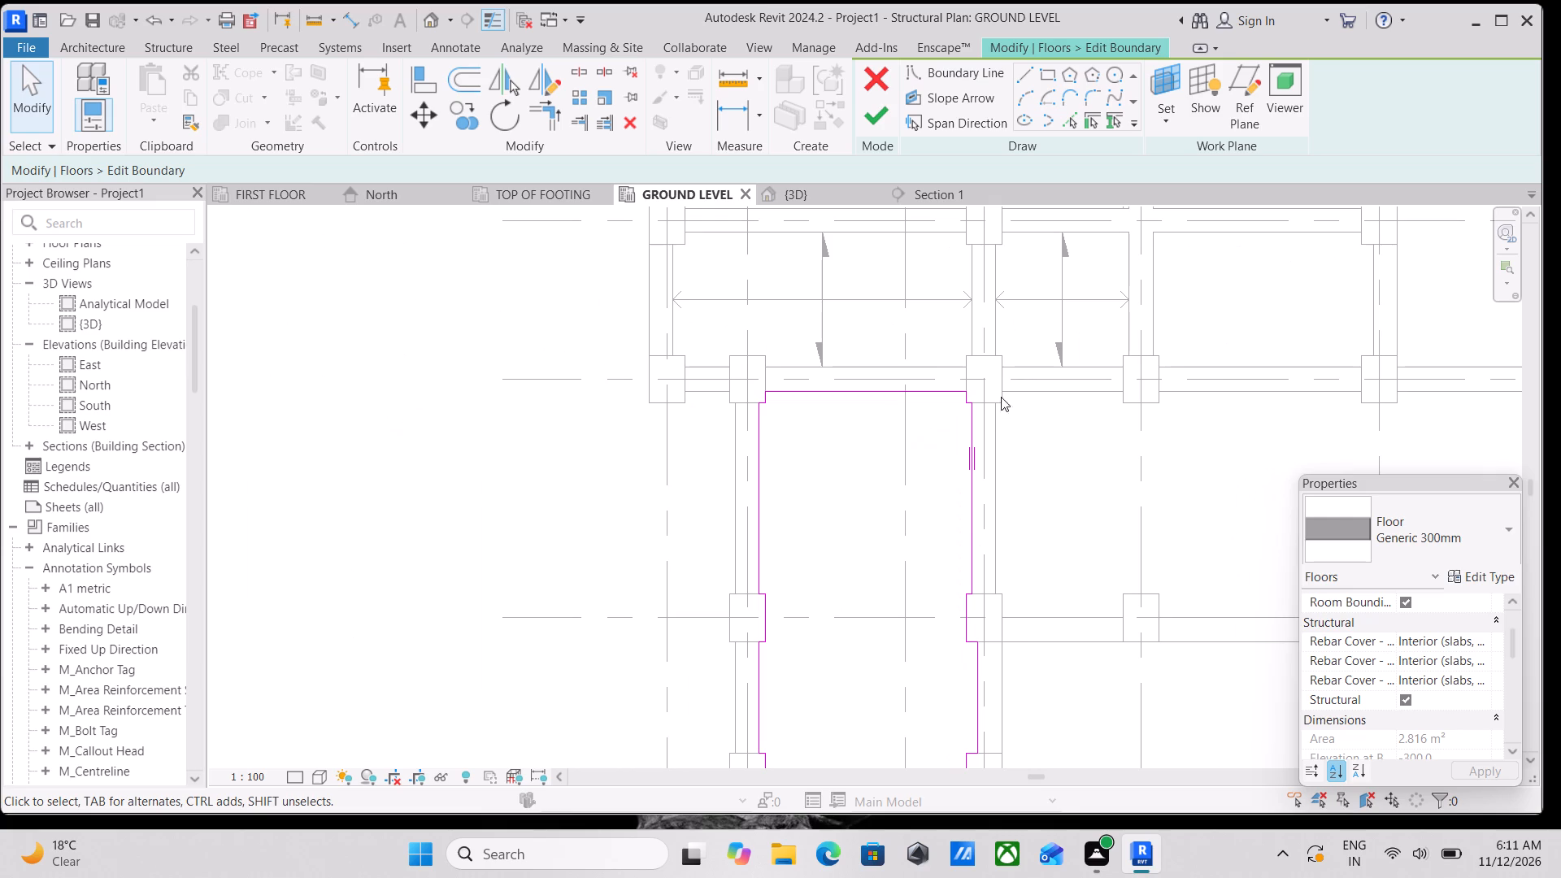
{"action": "middle_click_drag", "start_coordinate": [1062, 501], "coordinate": [1047, 328]}
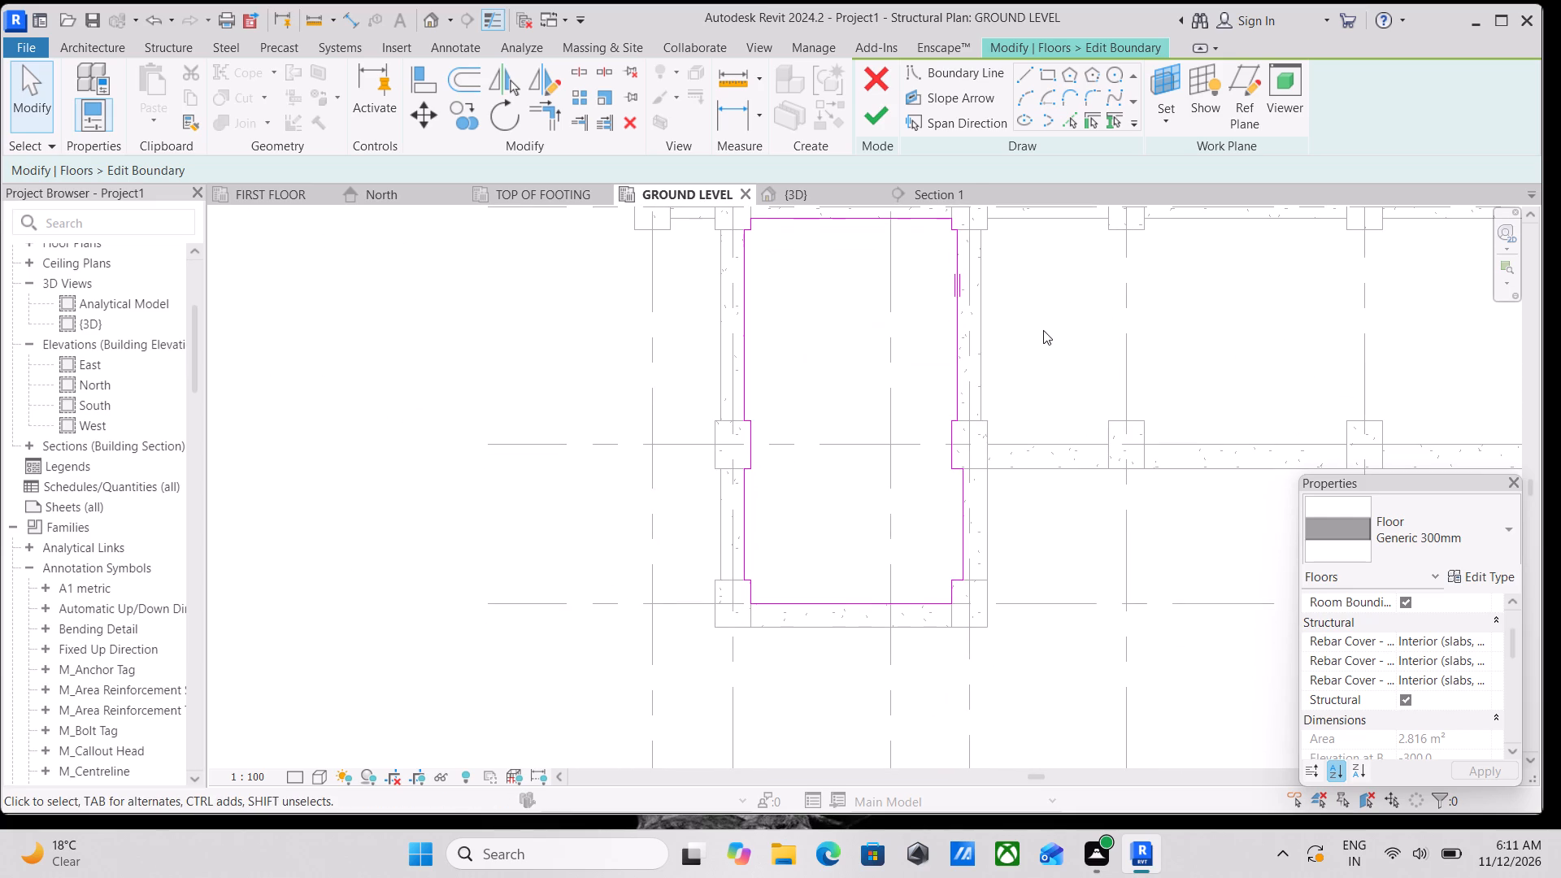
{"action": "scroll", "coordinate": [973, 638], "scroll_direction": "up", "scroll_amount": 7}
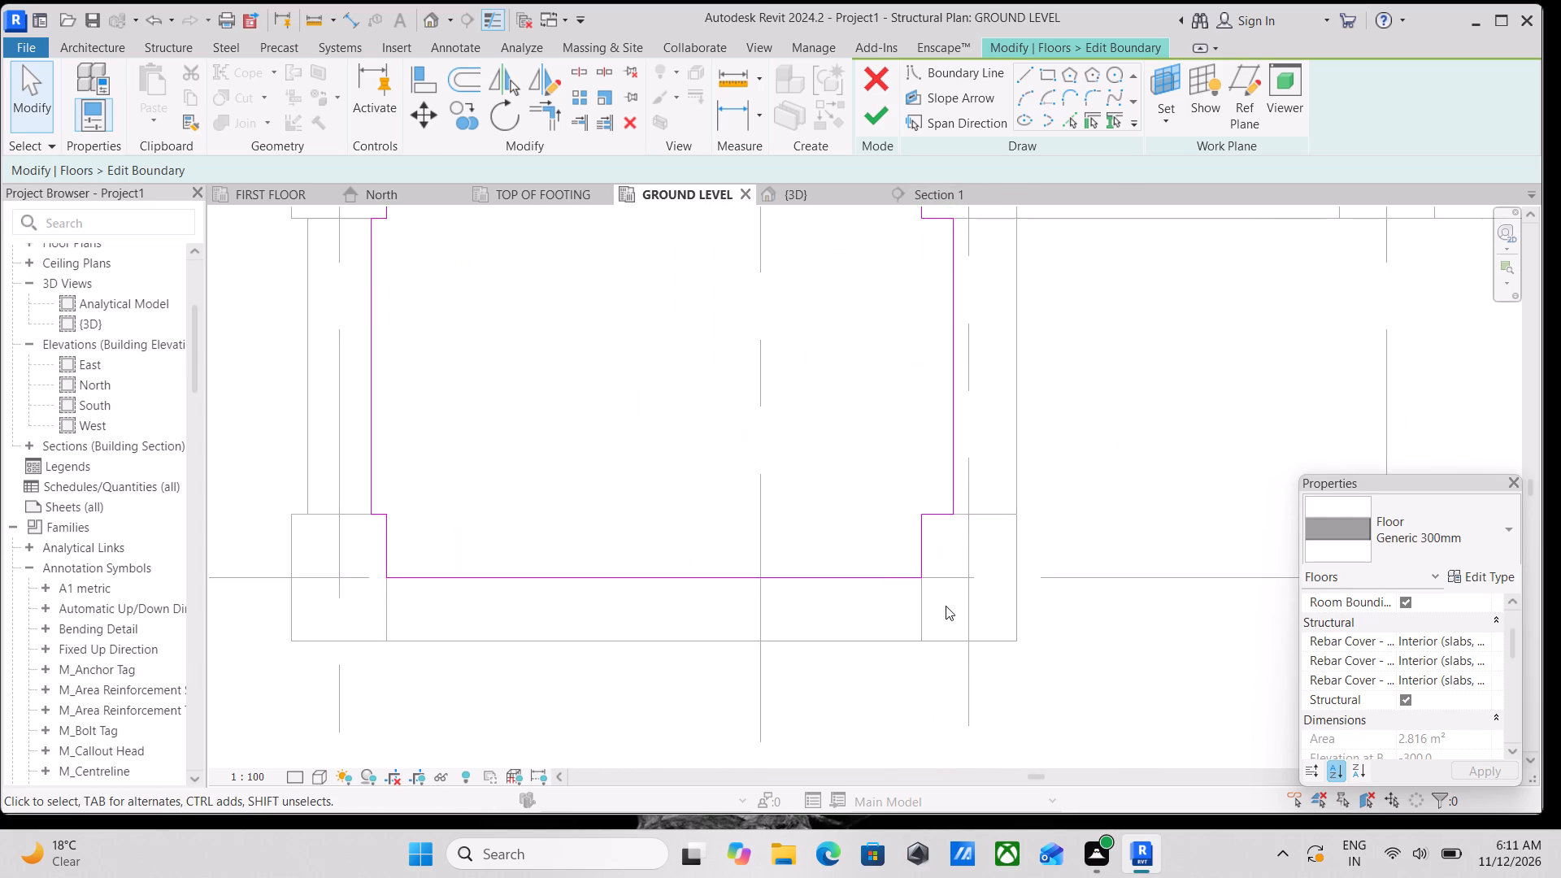
{"action": "scroll", "coordinate": [946, 605], "scroll_direction": "up", "scroll_amount": 5}
{"action": "scroll", "coordinate": [946, 605], "scroll_direction": "down", "scroll_amount": 7}
{"action": "scroll", "coordinate": [837, 482], "scroll_direction": "down", "scroll_amount": 8}
{"action": "middle_click_drag", "start_coordinate": [776, 432], "coordinate": [759, 567]}
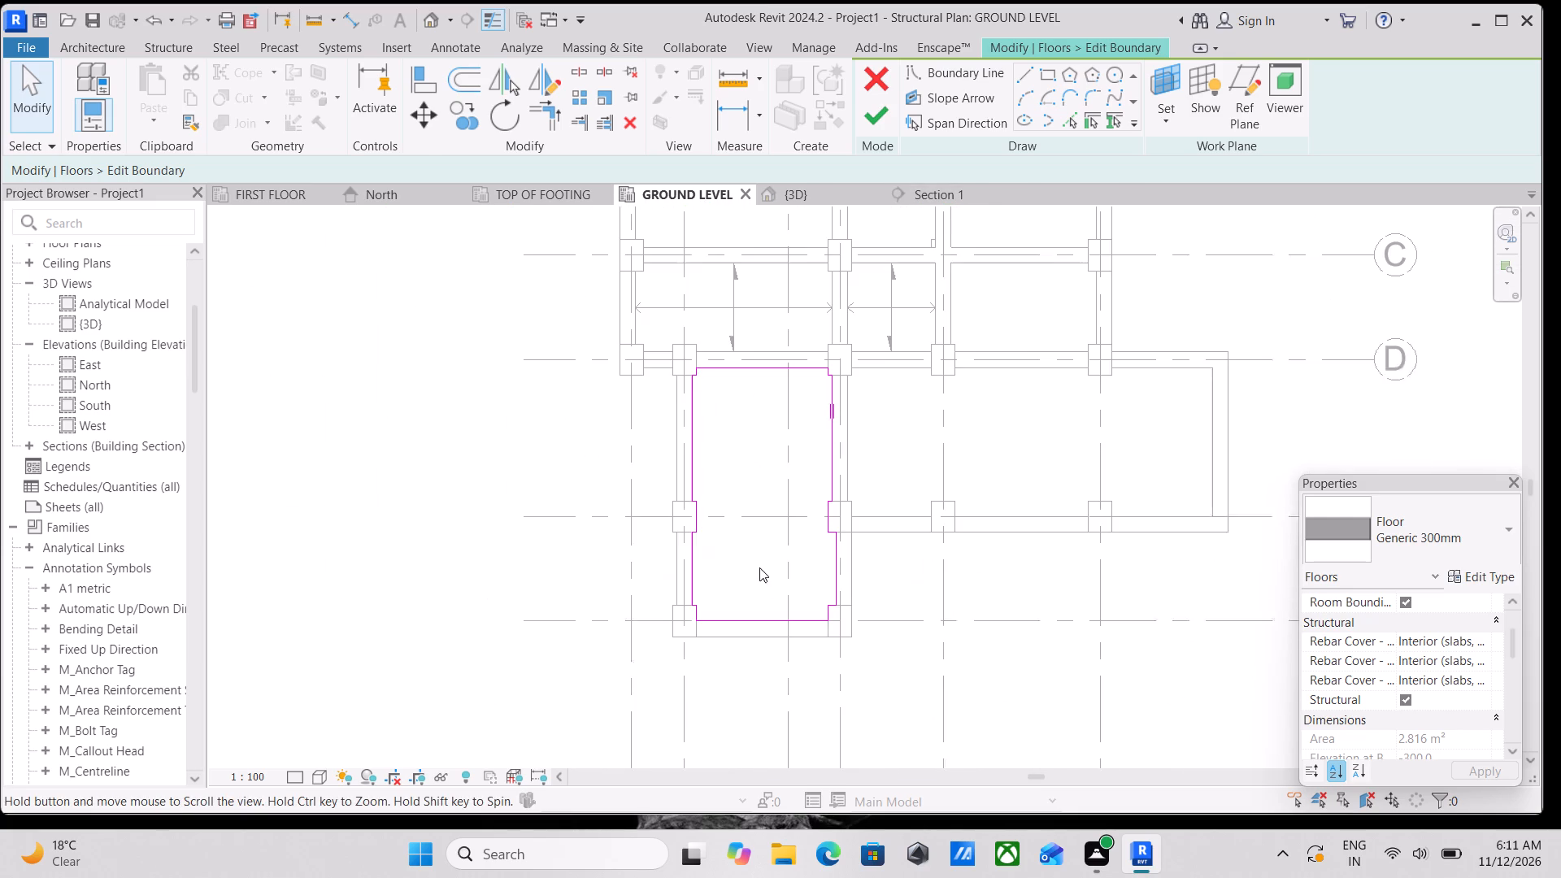
{"action": "left_click", "coordinate": [868, 112]}
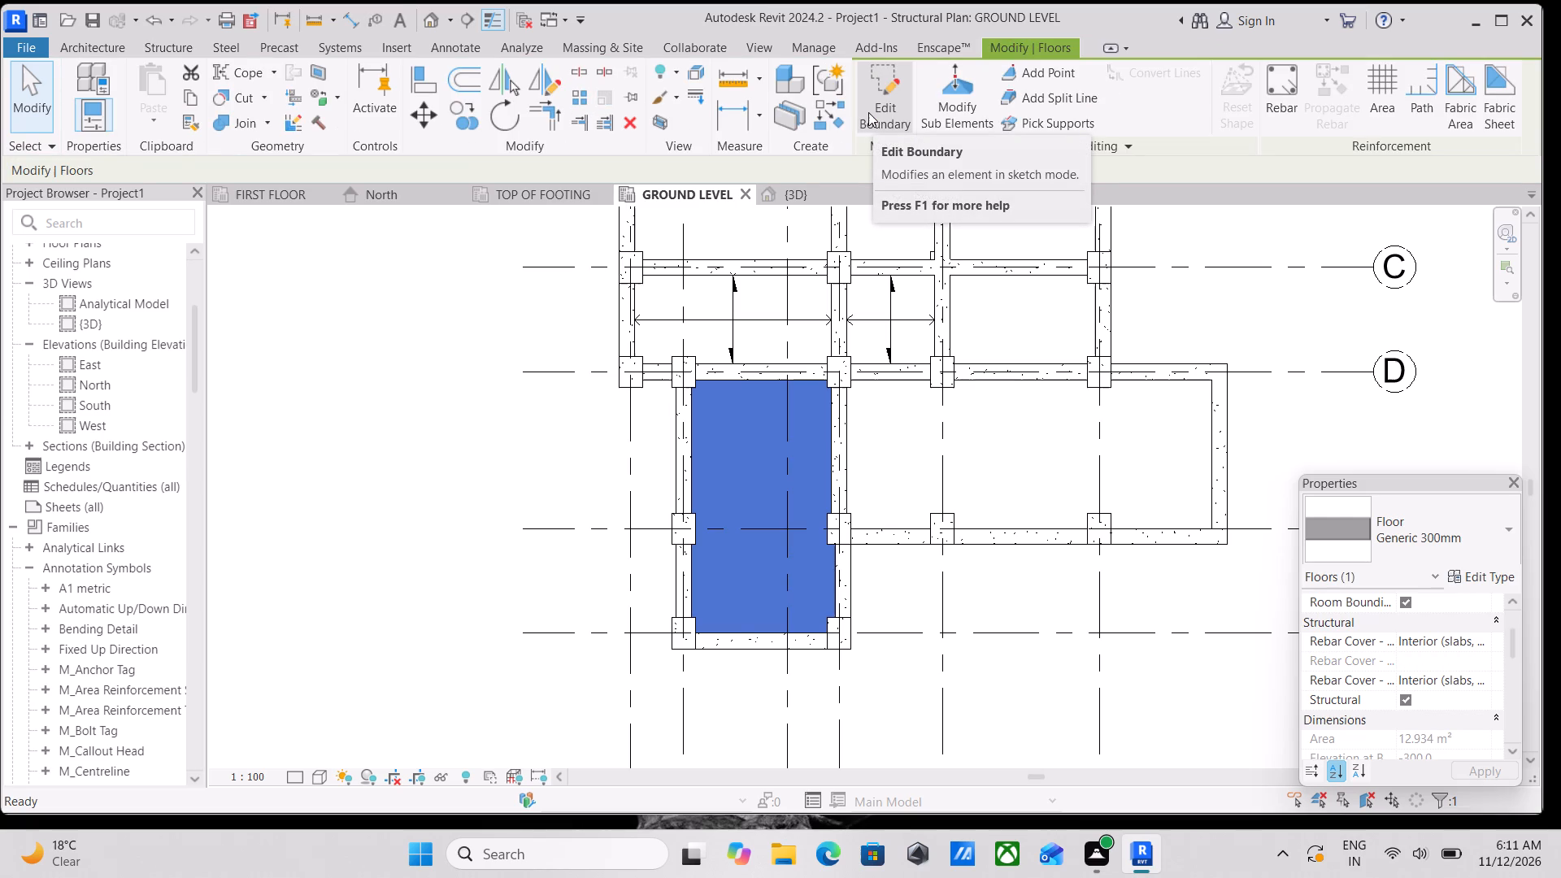
Rotate a copy of the floor between grids D and F 90° clockwise about the original's centre.
{"action": "scroll", "coordinate": [813, 460], "scroll_direction": "down", "scroll_amount": 4}
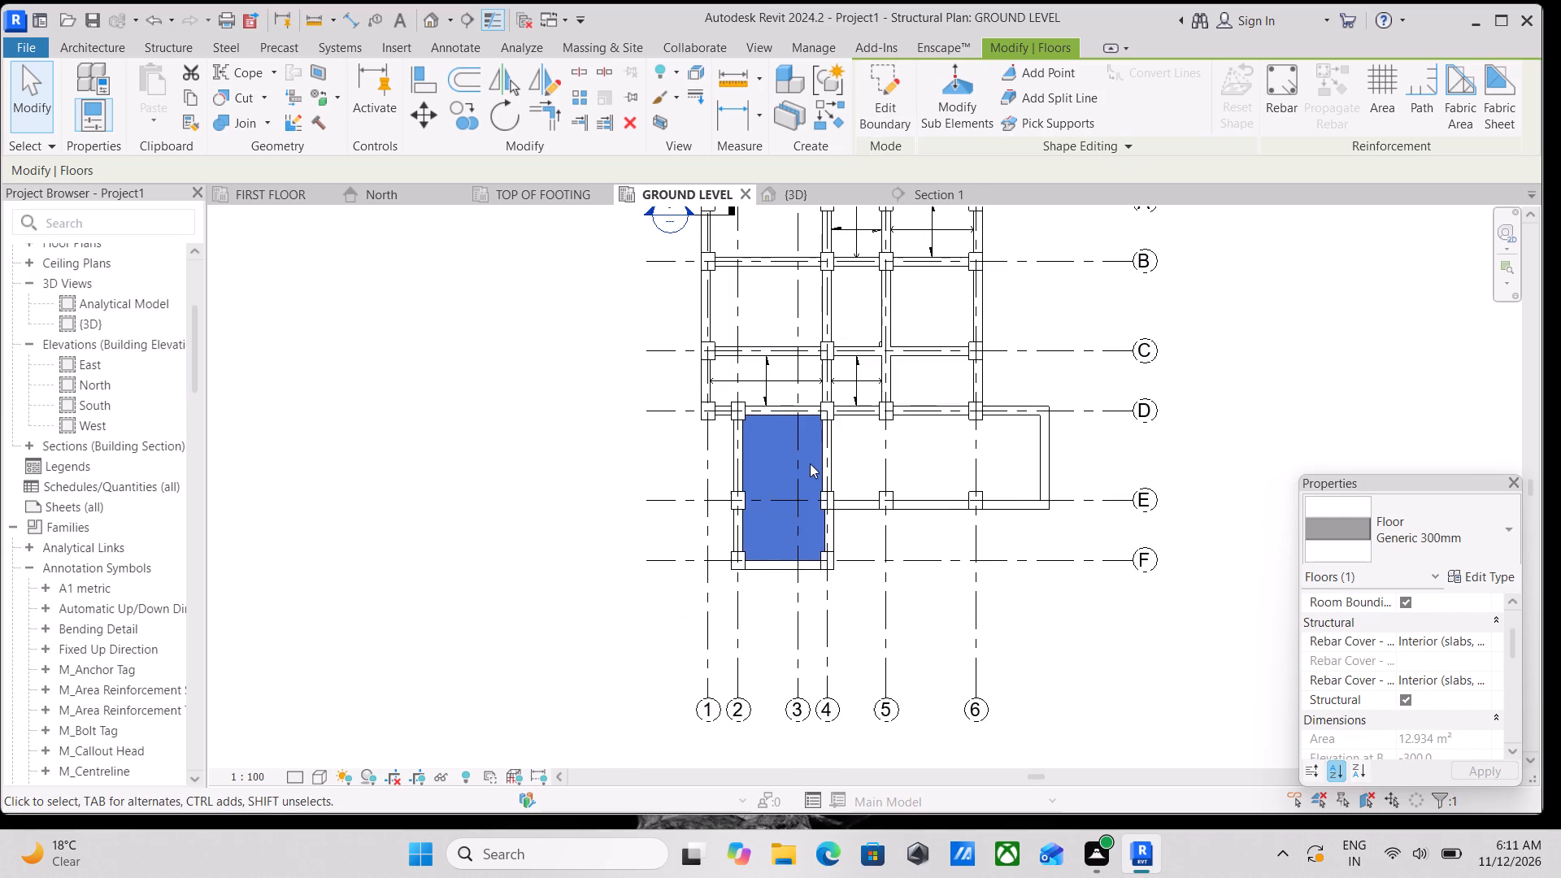
{"action": "scroll", "coordinate": [810, 463], "scroll_direction": "down", "scroll_amount": 1}
{"action": "middle_click_drag", "start_coordinate": [810, 463], "coordinate": [788, 488]}
{"action": "scroll", "coordinate": [787, 487], "scroll_direction": "up", "scroll_amount": 11}
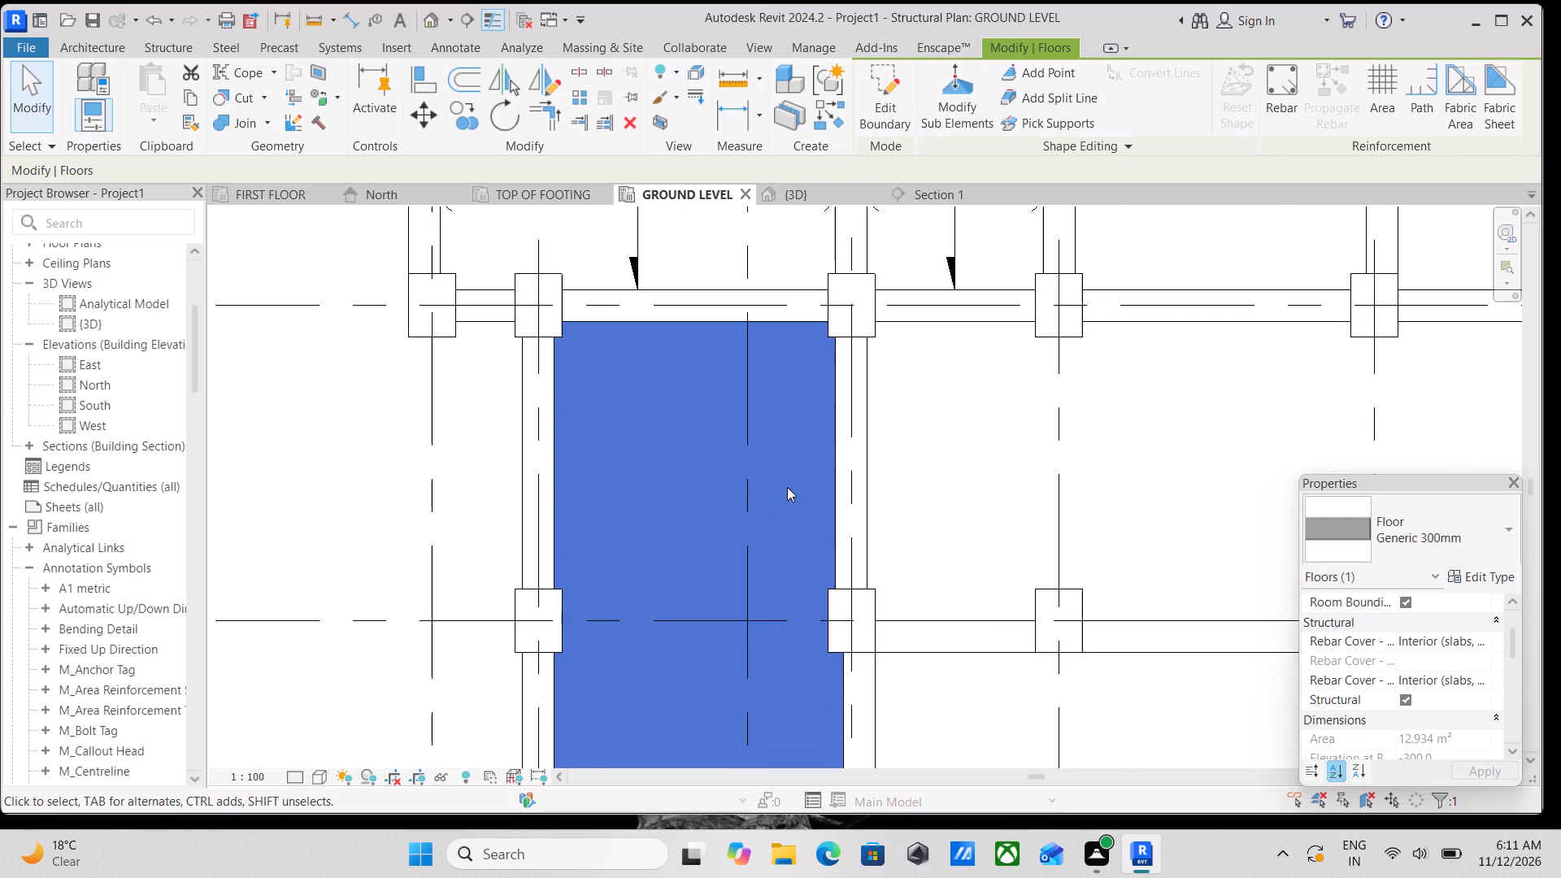
{"action": "scroll", "coordinate": [787, 487], "scroll_direction": "up", "scroll_amount": 7}
{"action": "scroll", "coordinate": [721, 373], "scroll_direction": "down", "scroll_amount": 12}
{"action": "middle_click_drag", "start_coordinate": [715, 384], "coordinate": [703, 375]}
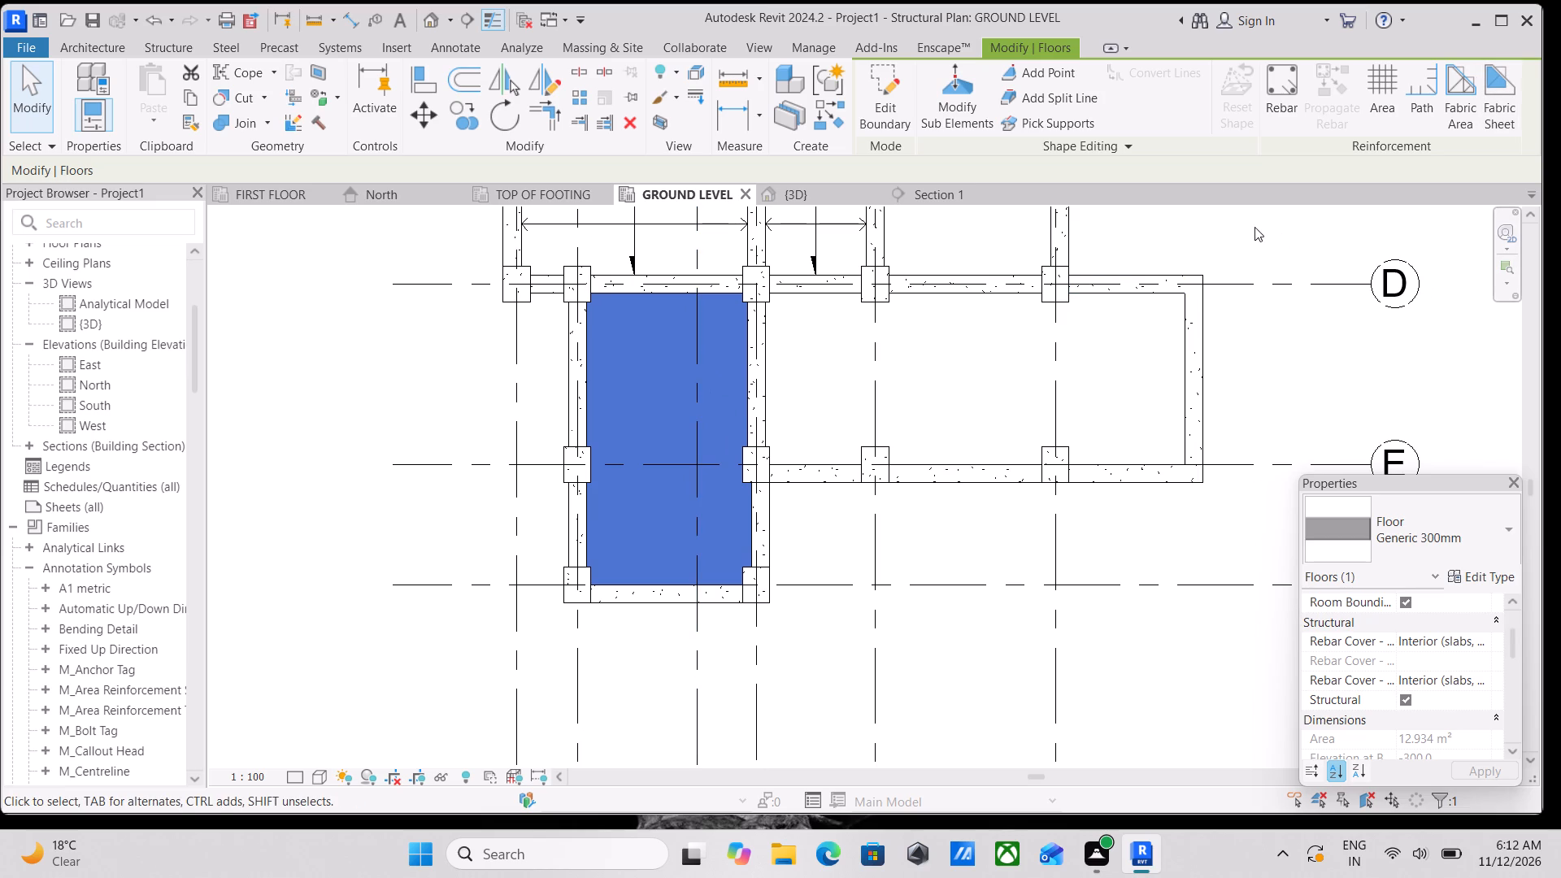
{"action": "scroll", "coordinate": [749, 324], "scroll_direction": "up", "scroll_amount": 3}
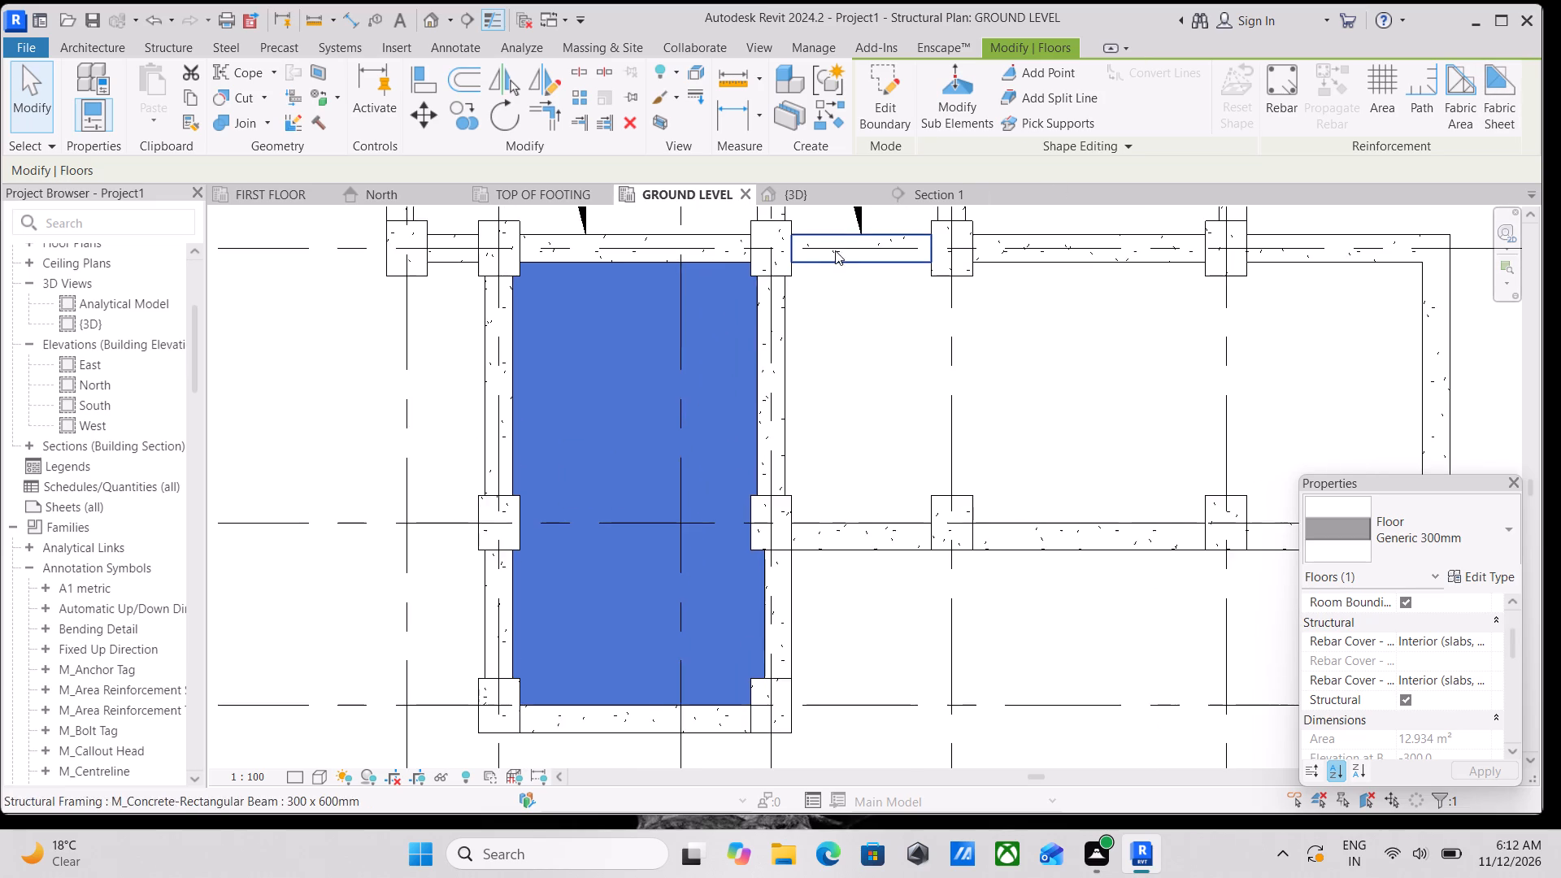
{"action": "middle_click_drag", "start_coordinate": [835, 250], "coordinate": [844, 311]}
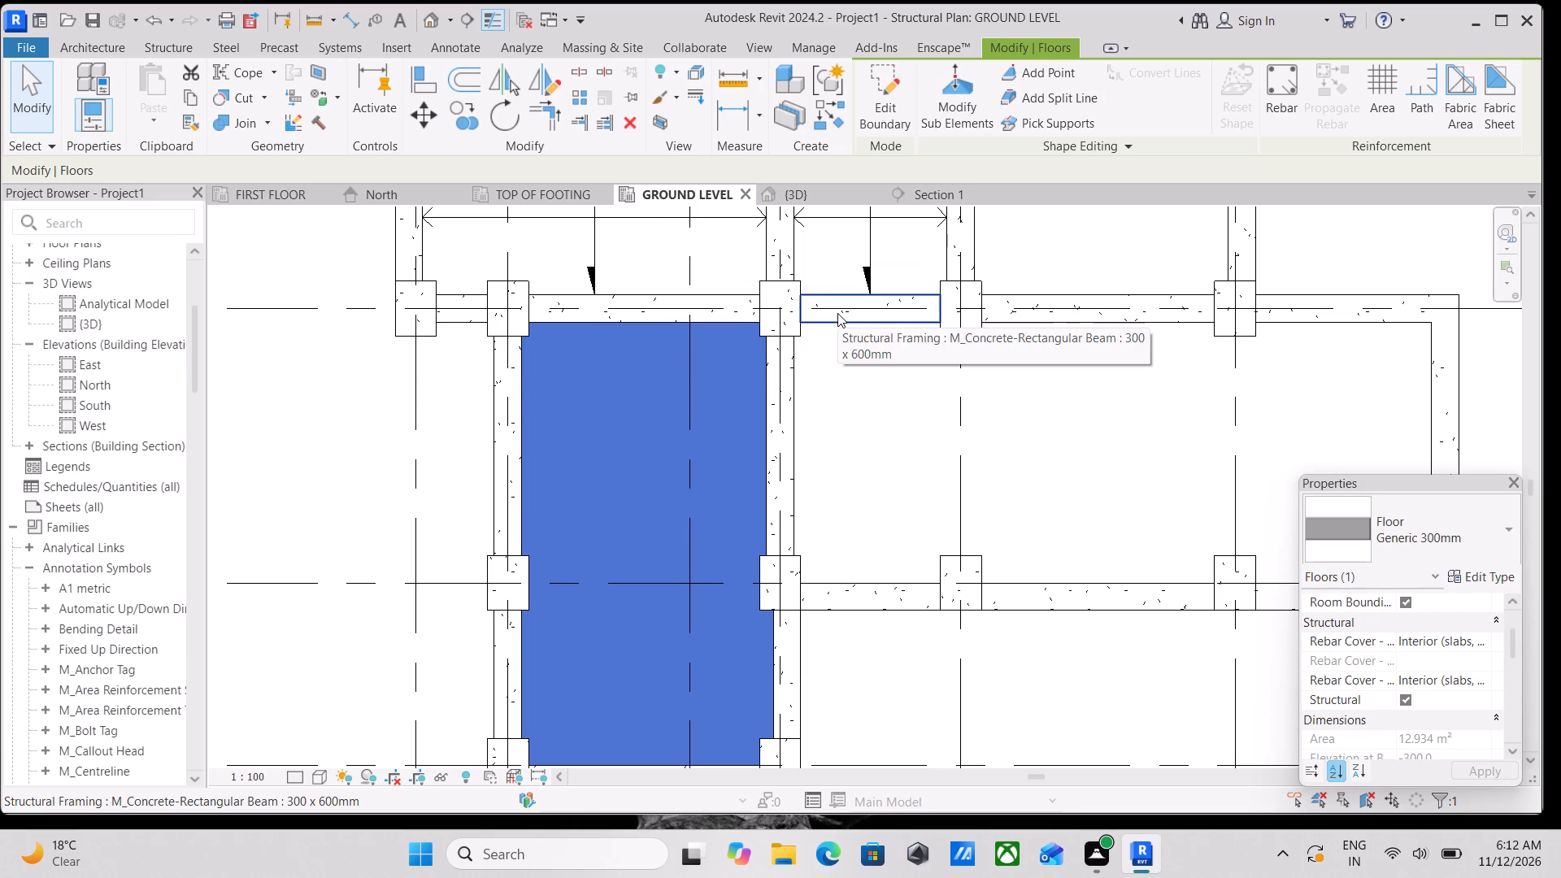
{"action": "middle_click_drag", "start_coordinate": [910, 392], "coordinate": [900, 340]}
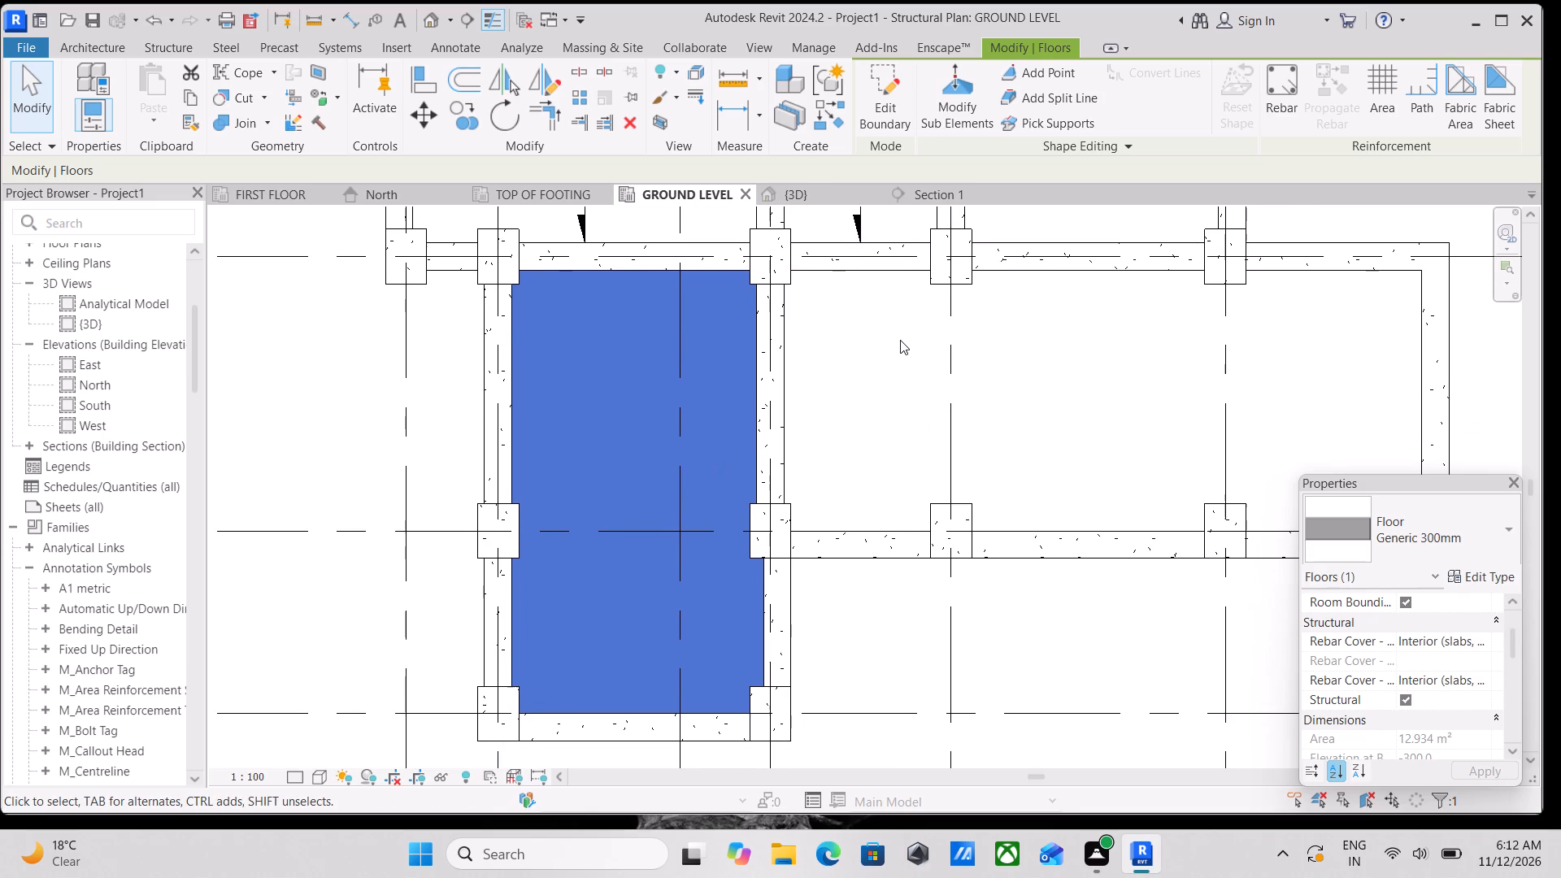
{"action": "scroll", "coordinate": [890, 406], "scroll_direction": "down", "scroll_amount": 1}
{"action": "middle_click_drag", "start_coordinate": [889, 402], "coordinate": [898, 402]}
{"action": "scroll", "coordinate": [899, 402], "scroll_direction": "up", "scroll_amount": 1}
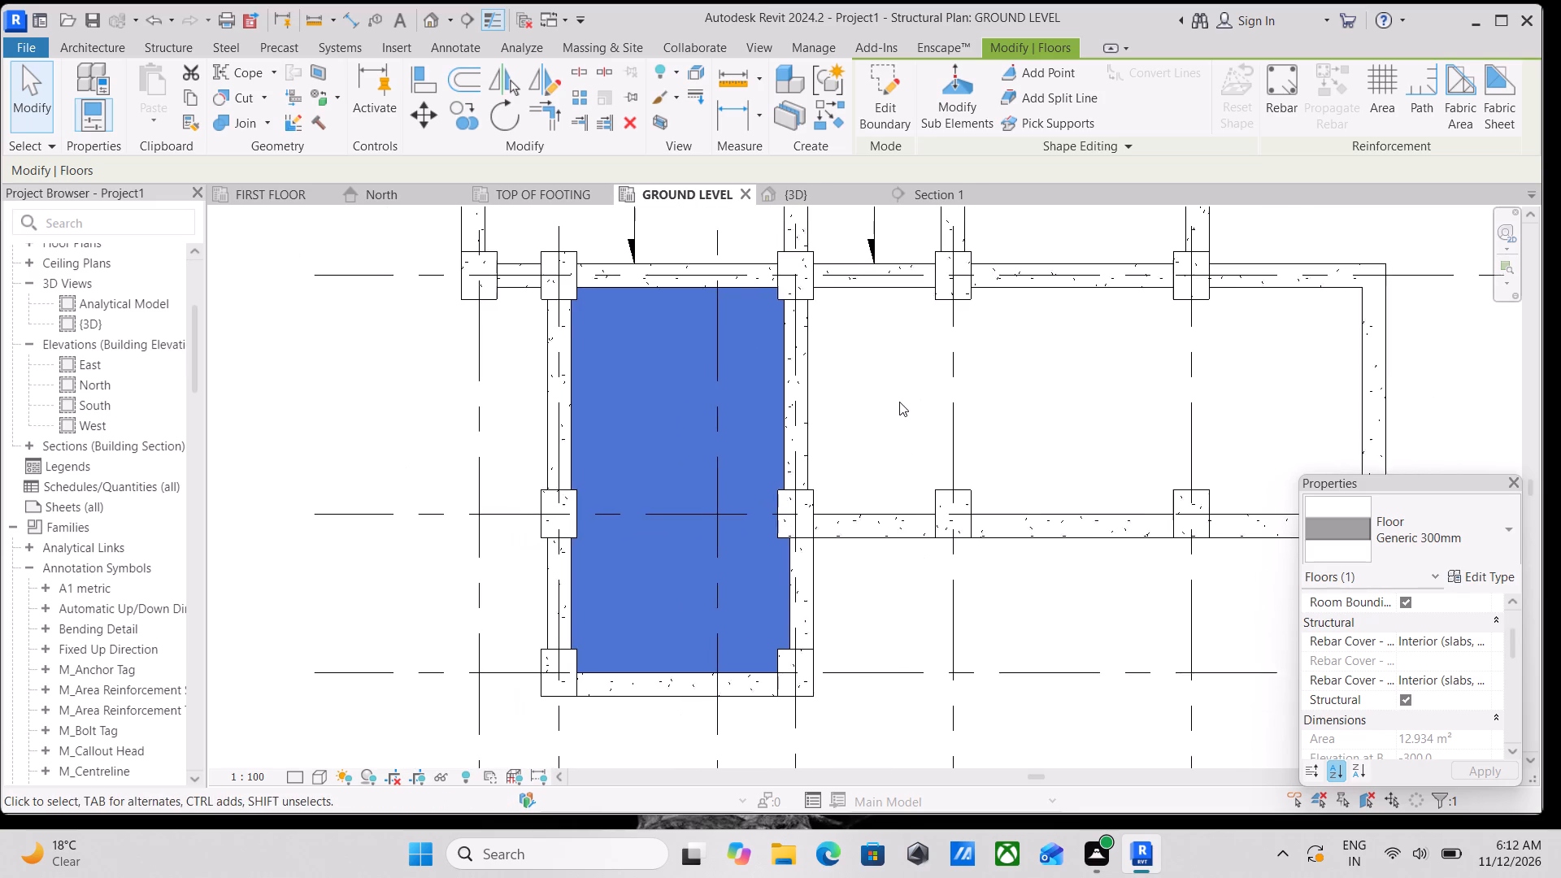
{"action": "type", "text": "ro"}
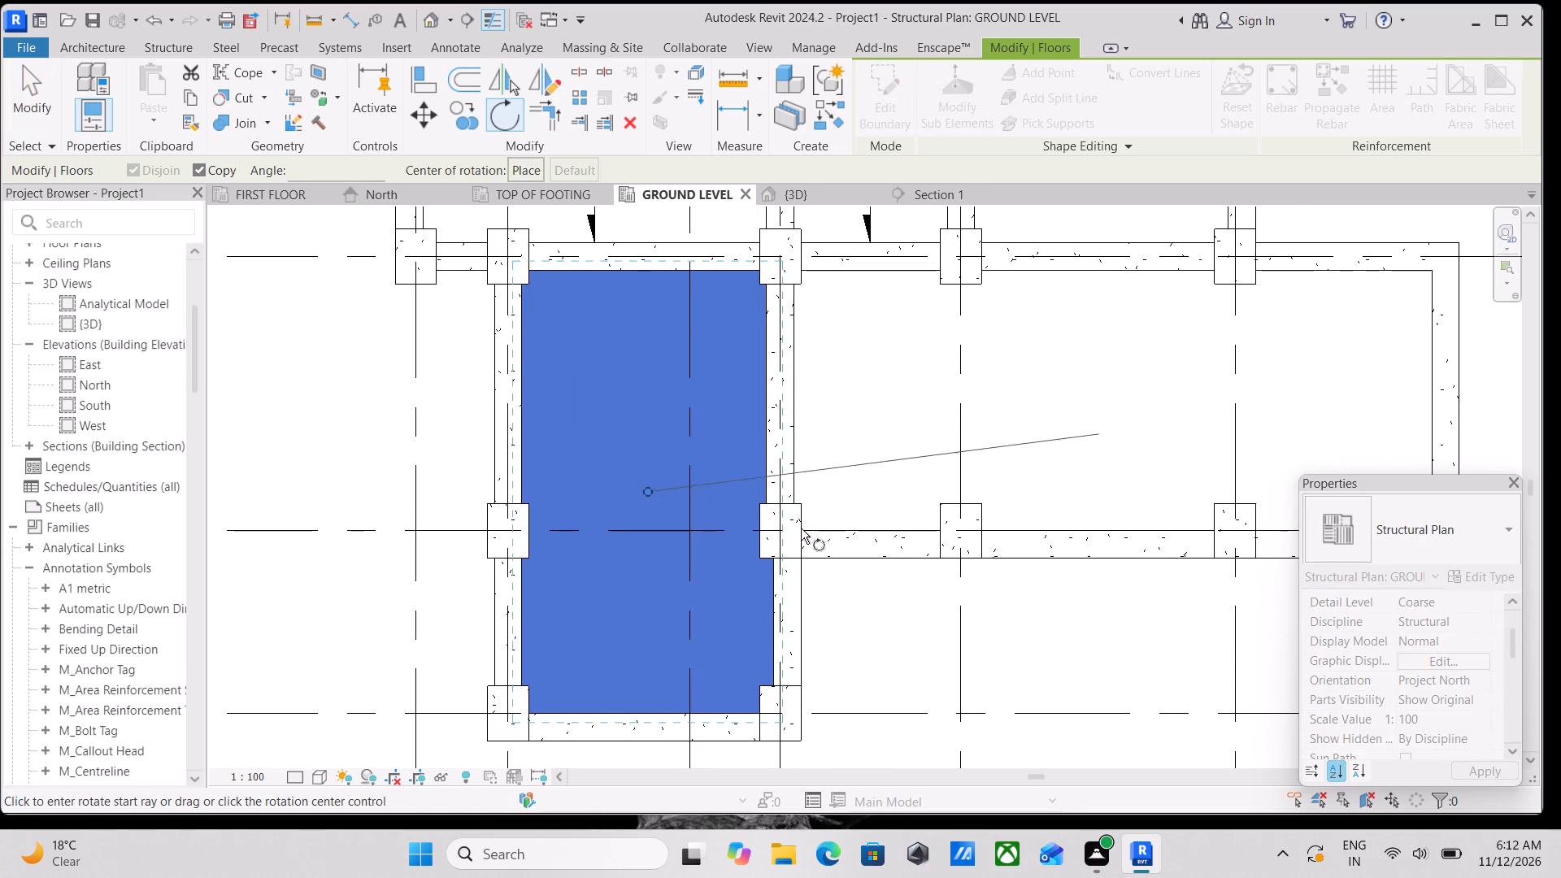
{"action": "middle_click_drag", "start_coordinate": [881, 344], "coordinate": [892, 272]}
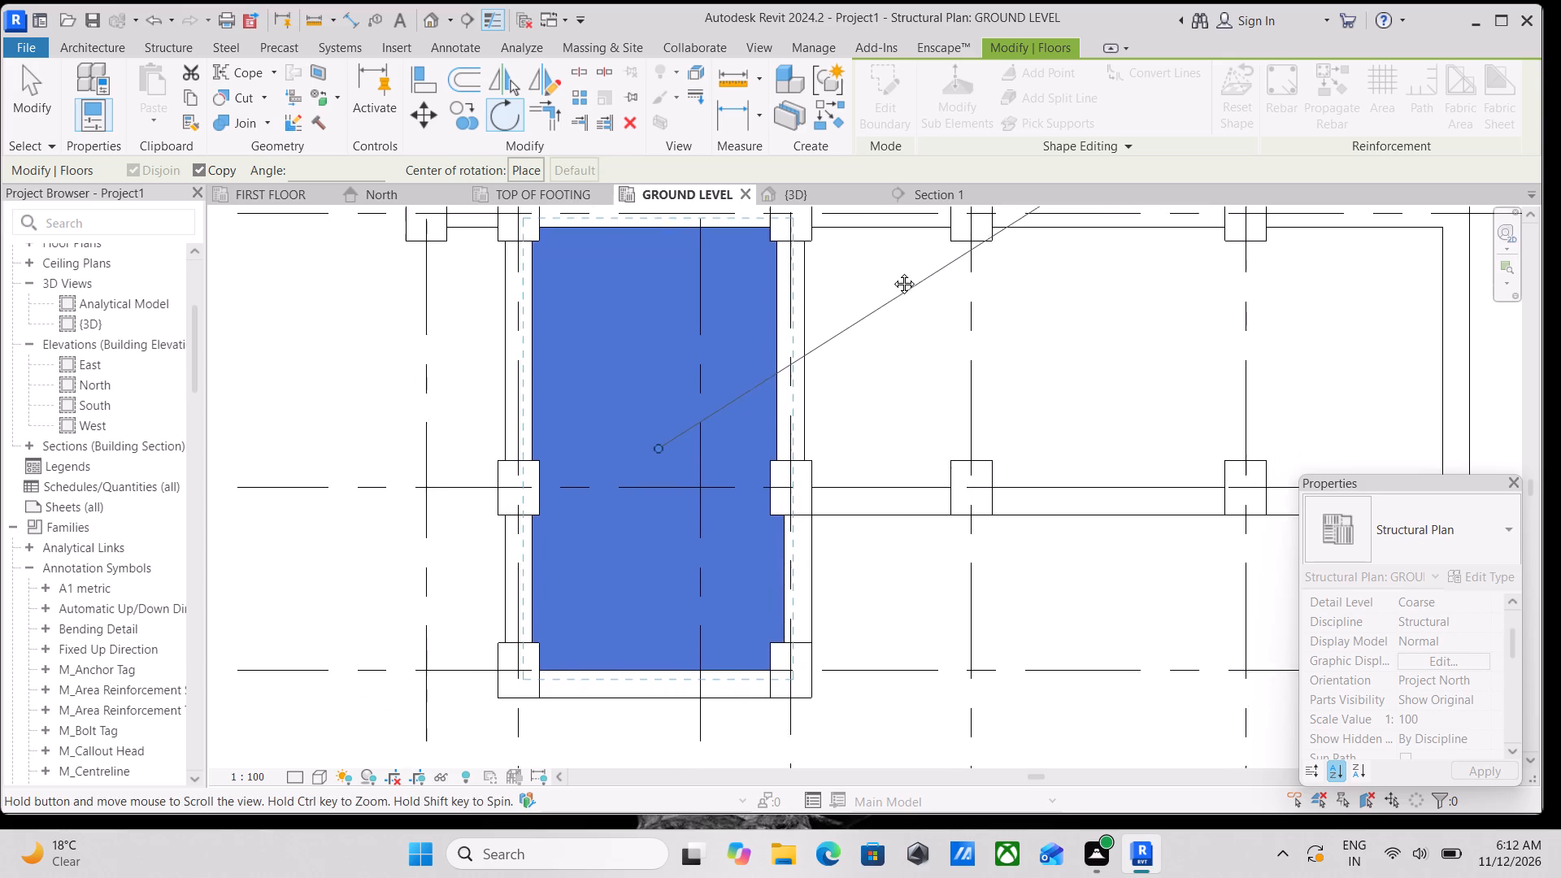
{"action": "middle_click_drag", "start_coordinate": [892, 272], "coordinate": [892, 256]}
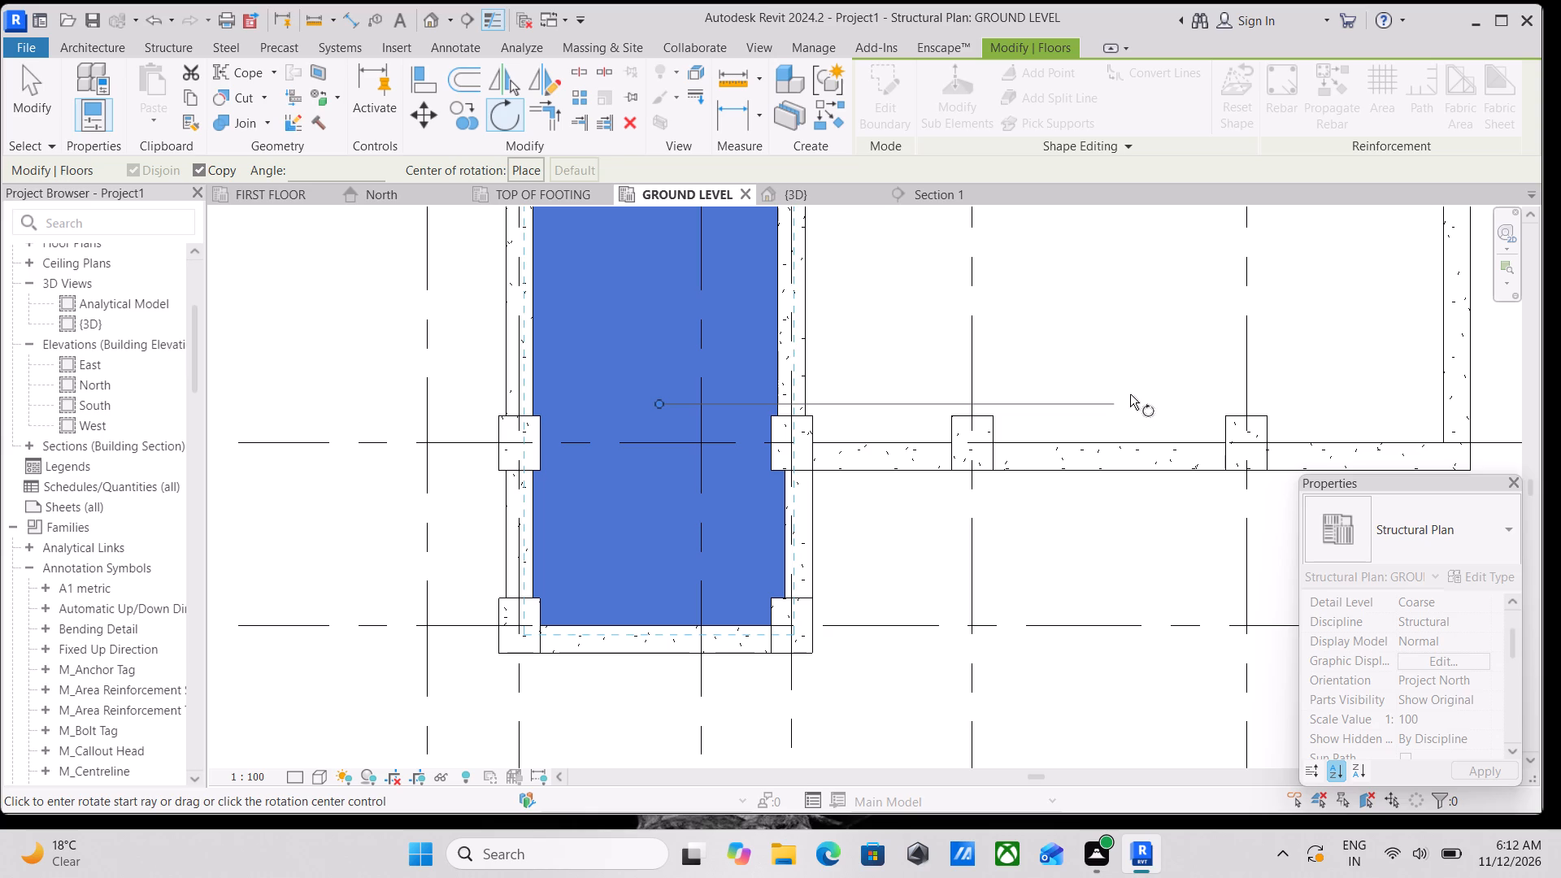
{"action": "scroll", "coordinate": [1095, 416], "scroll_direction": "down", "scroll_amount": 2}
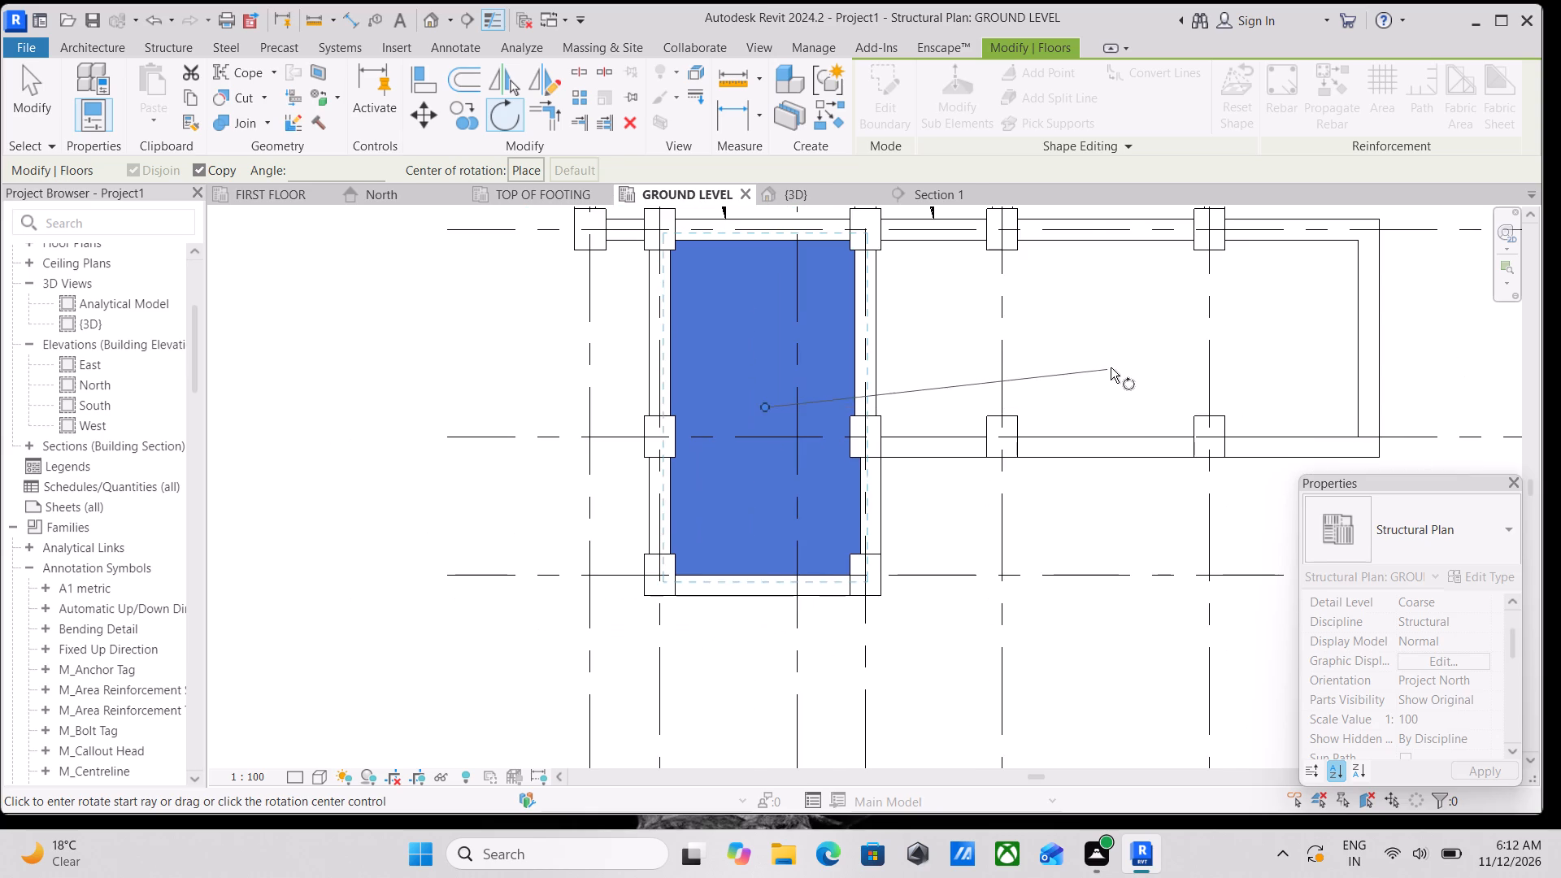
{"action": "left_click", "coordinate": [1119, 408]}
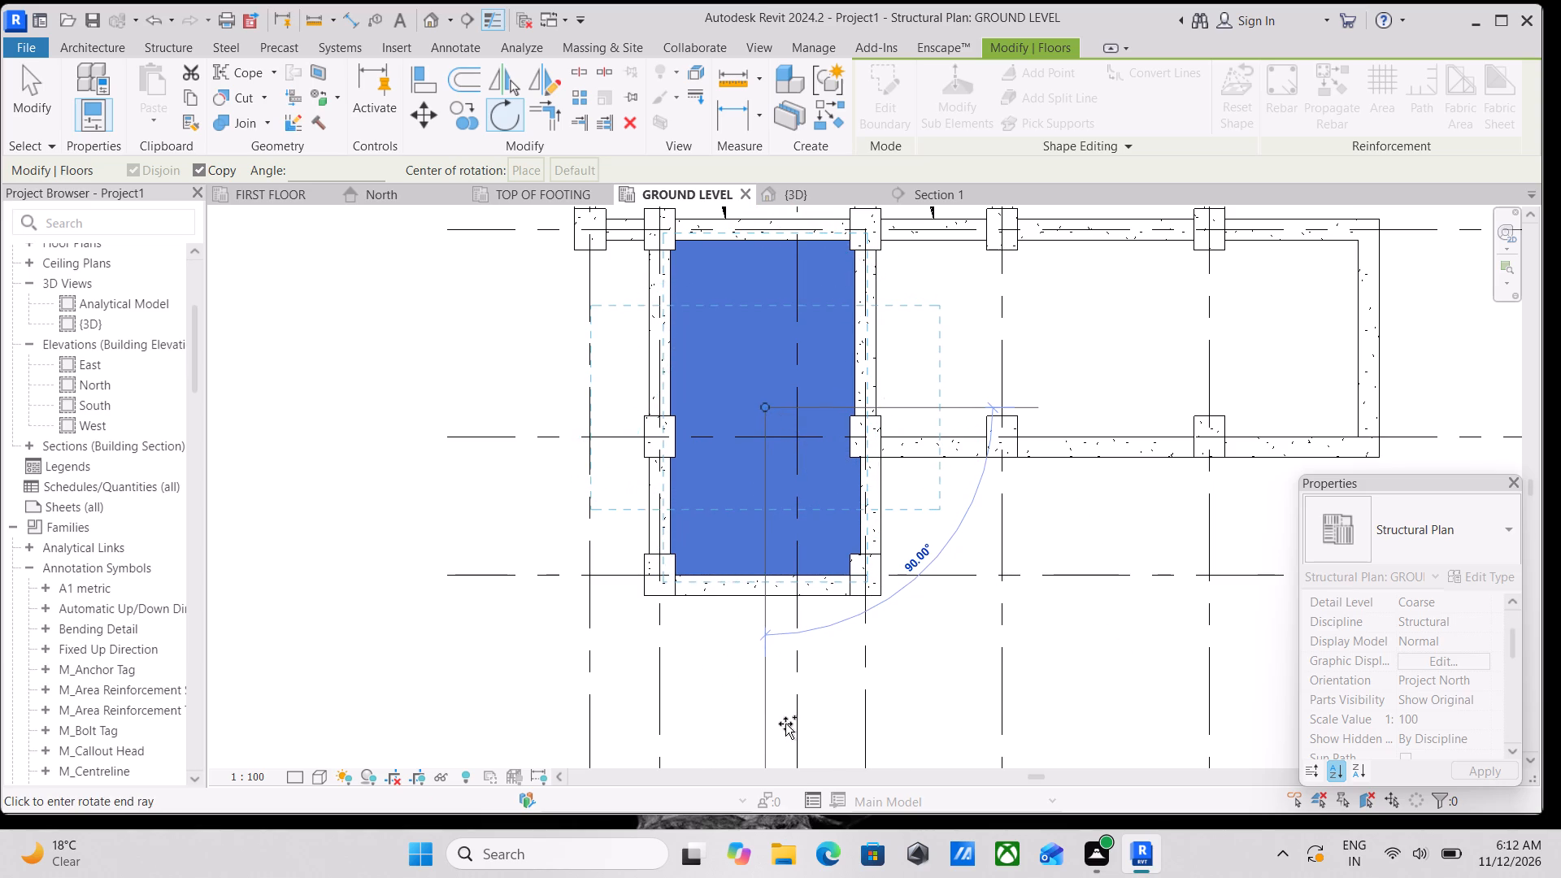
{"action": "left_click", "coordinate": [763, 728]}
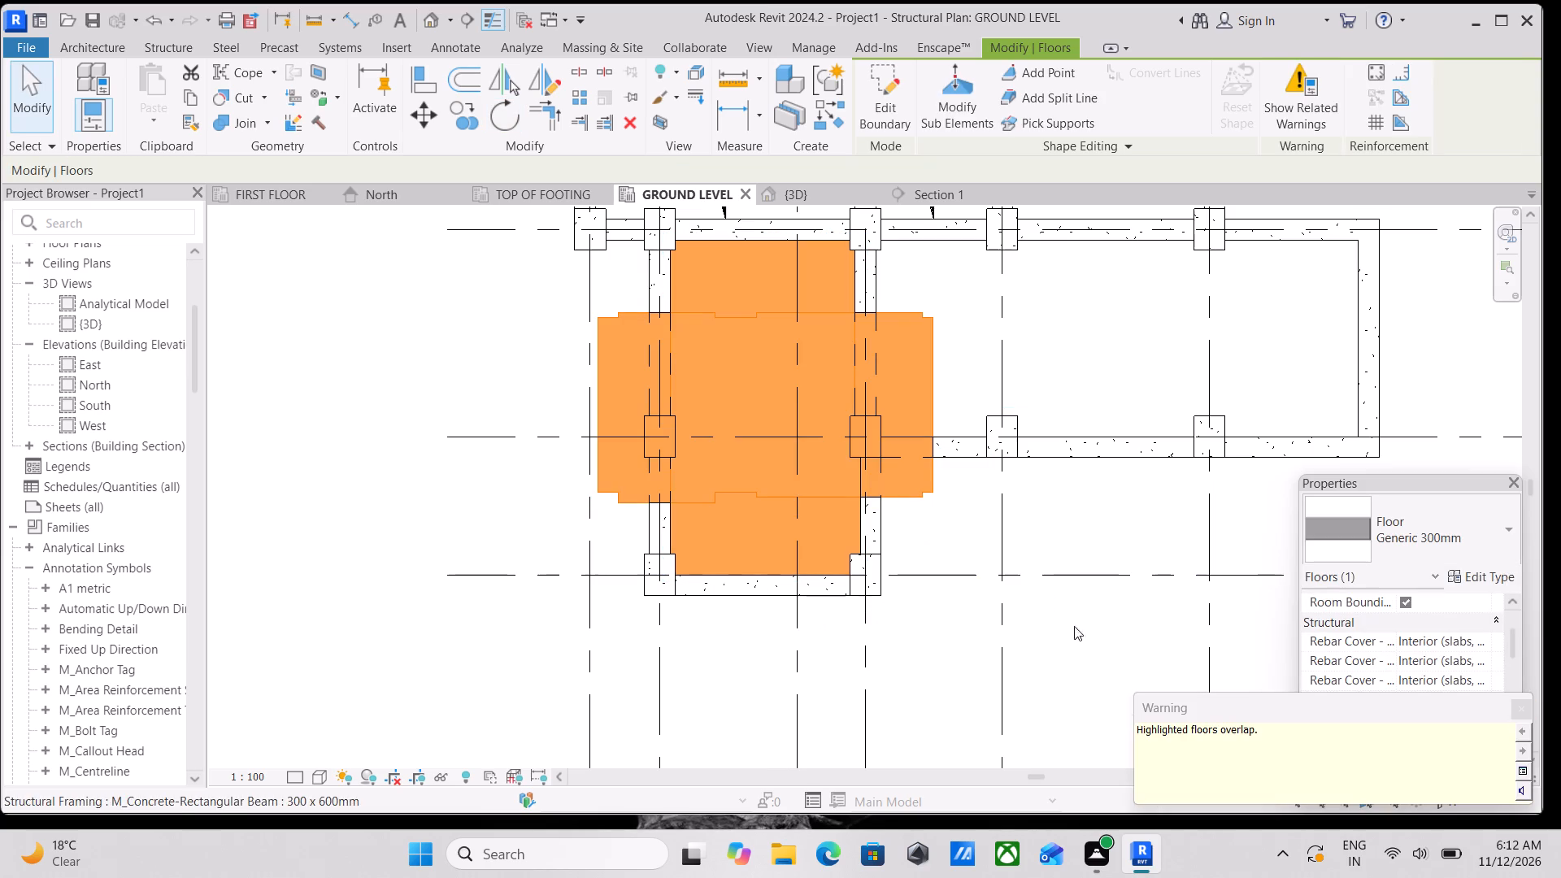
{"action": "left_click", "coordinate": [1523, 706]}
Move the rotated floor copy about 6094 mm by its lower-right corner to grid E, near the right end beam of the D–E bay.
{"action": "left_click", "coordinate": [925, 477]}
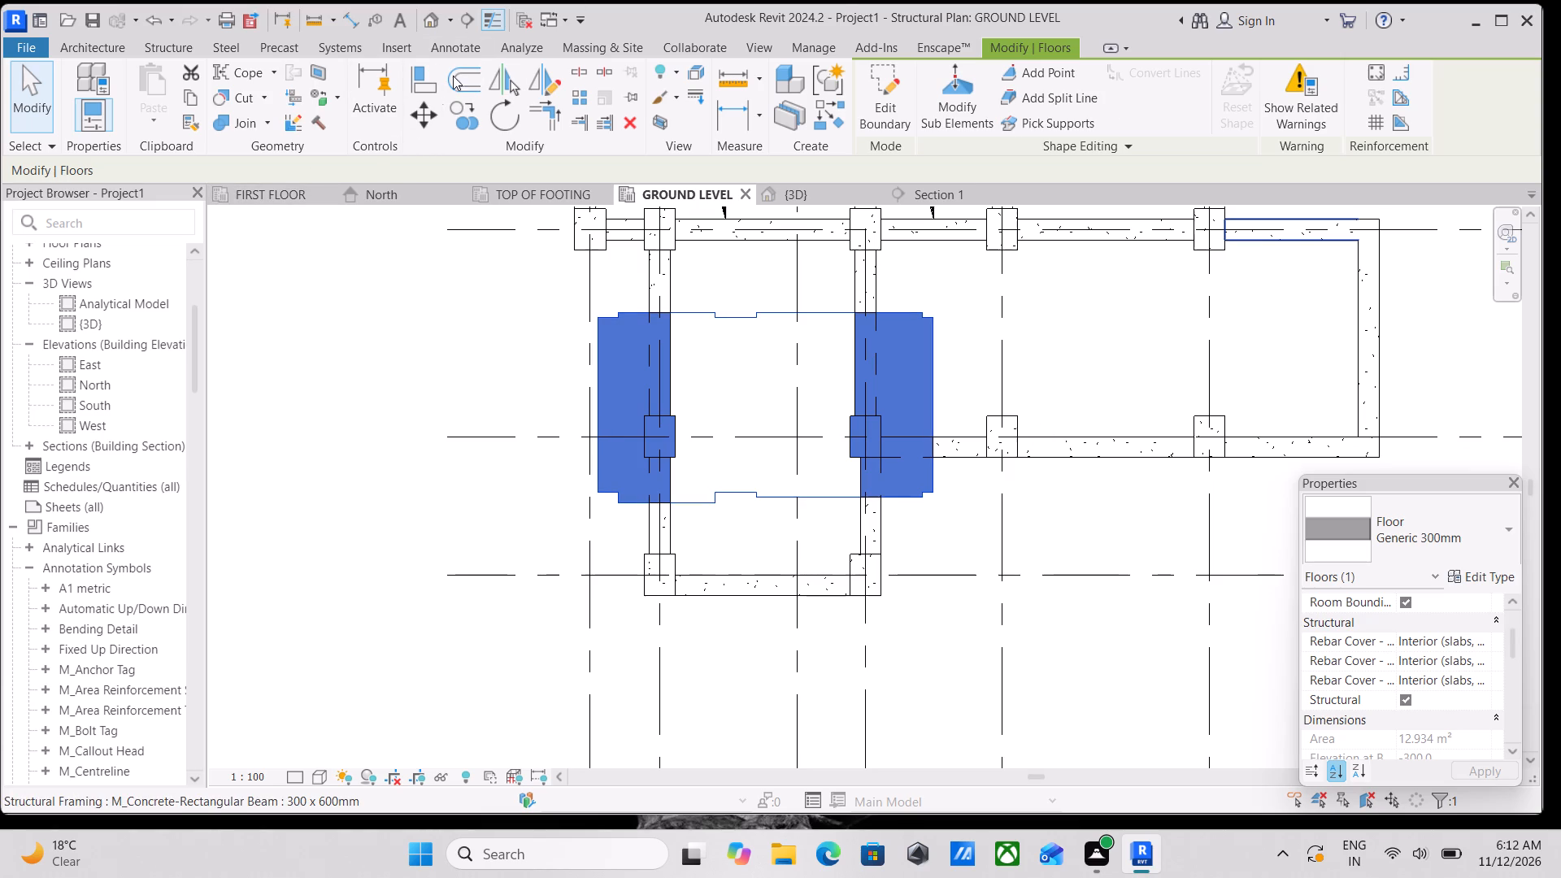
{"action": "left_click", "coordinate": [431, 111]}
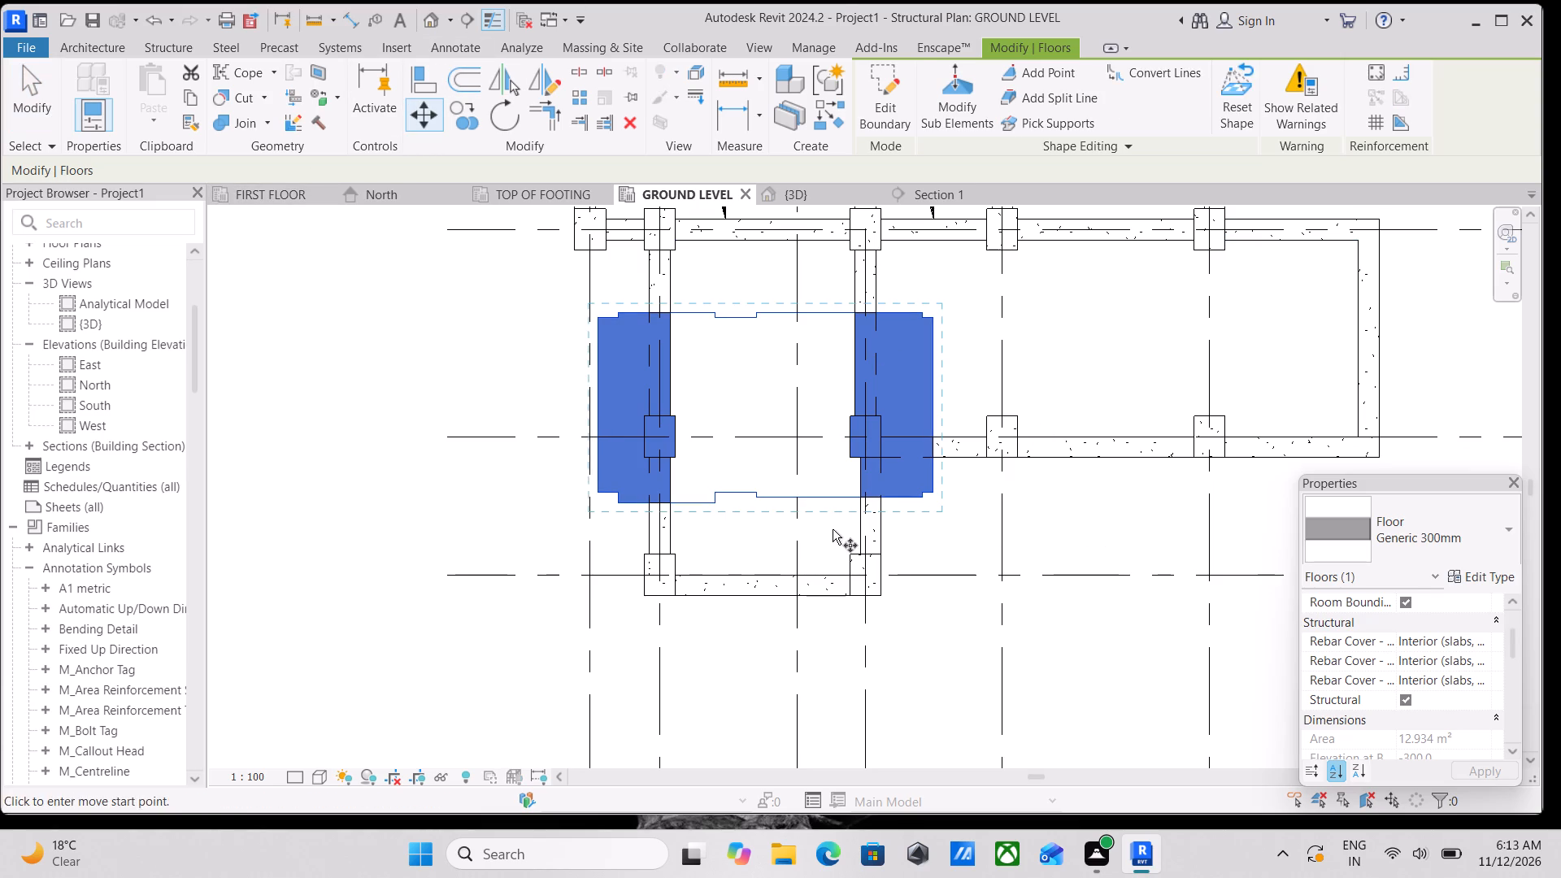
{"action": "scroll", "coordinate": [960, 516], "scroll_direction": "up", "scroll_amount": 10}
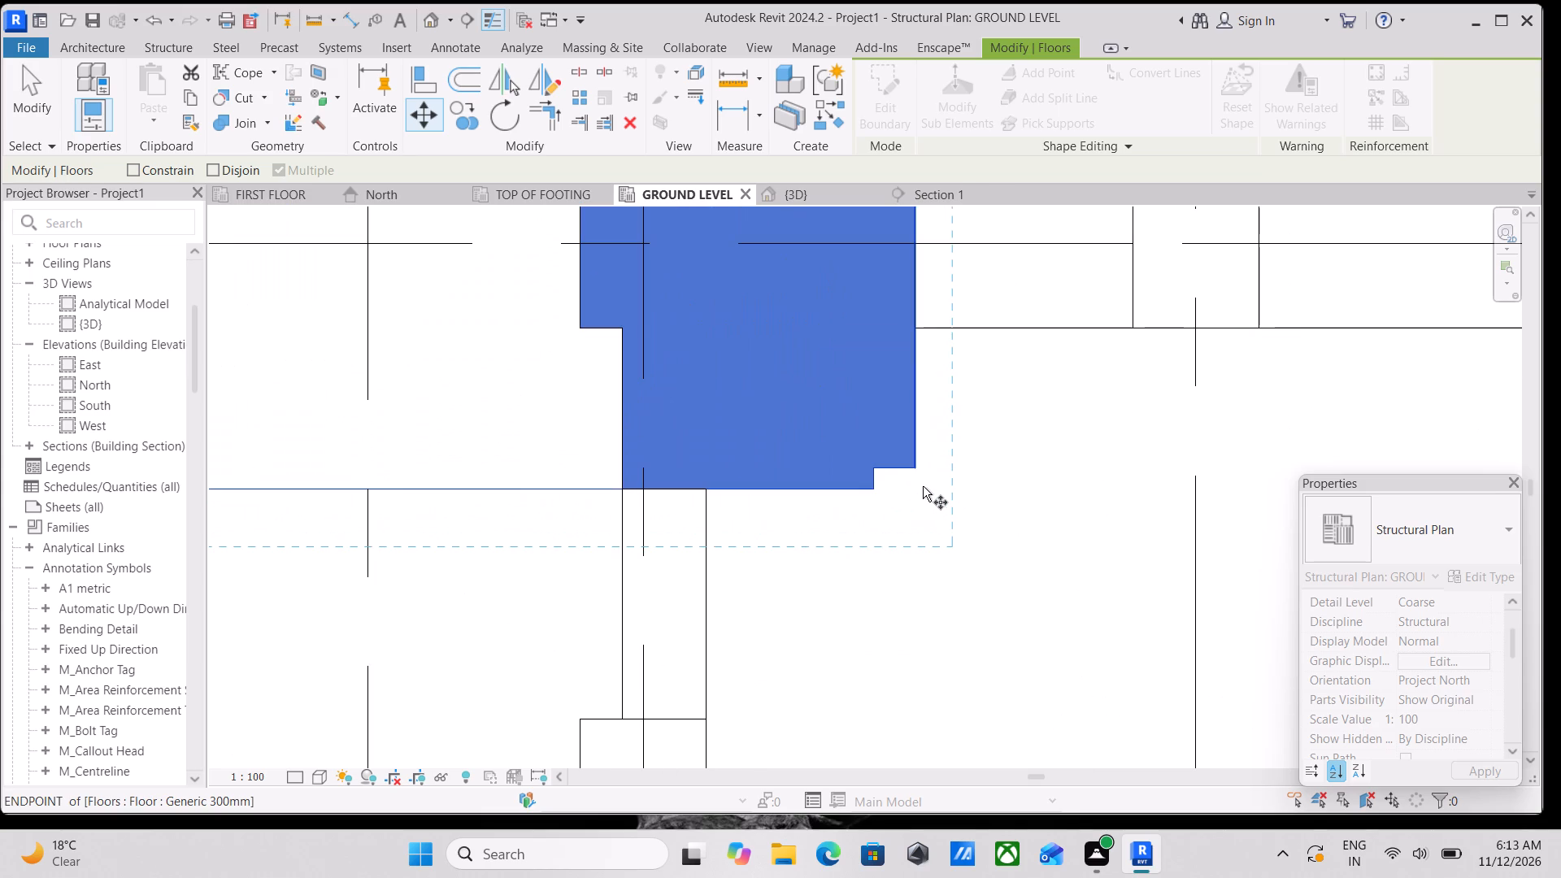
{"action": "left_click", "coordinate": [875, 484]}
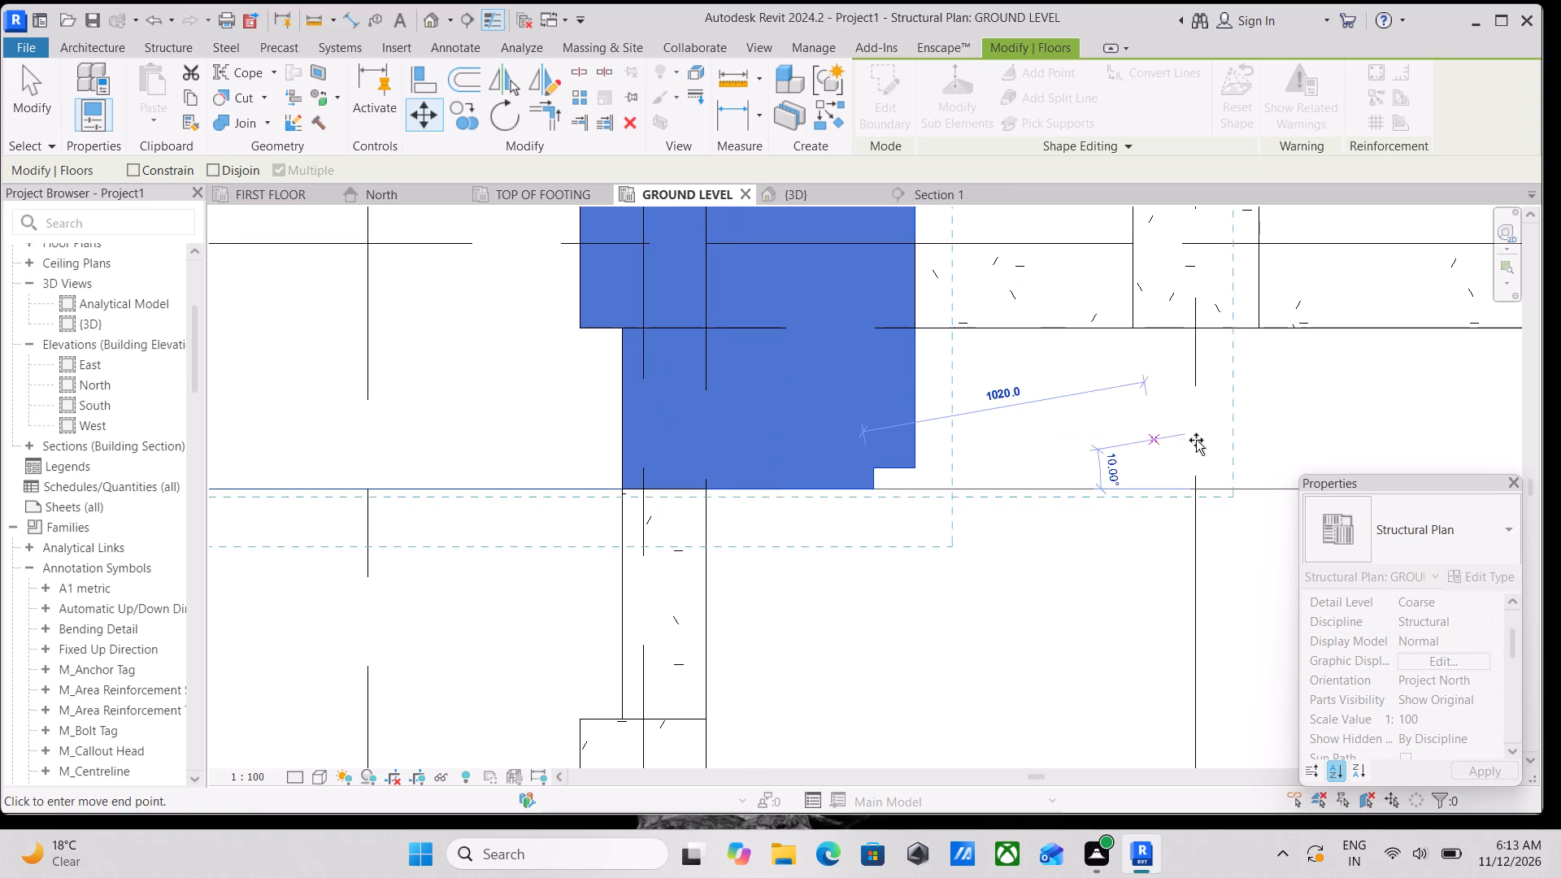
{"action": "scroll", "coordinate": [1198, 441], "scroll_direction": "down", "scroll_amount": 3}
{"action": "middle_click_drag", "start_coordinate": [1197, 441], "coordinate": [883, 428]}
{"action": "scroll", "coordinate": [993, 422], "scroll_direction": "down", "scroll_amount": 1}
{"action": "middle_click_drag", "start_coordinate": [959, 424], "coordinate": [773, 471]}
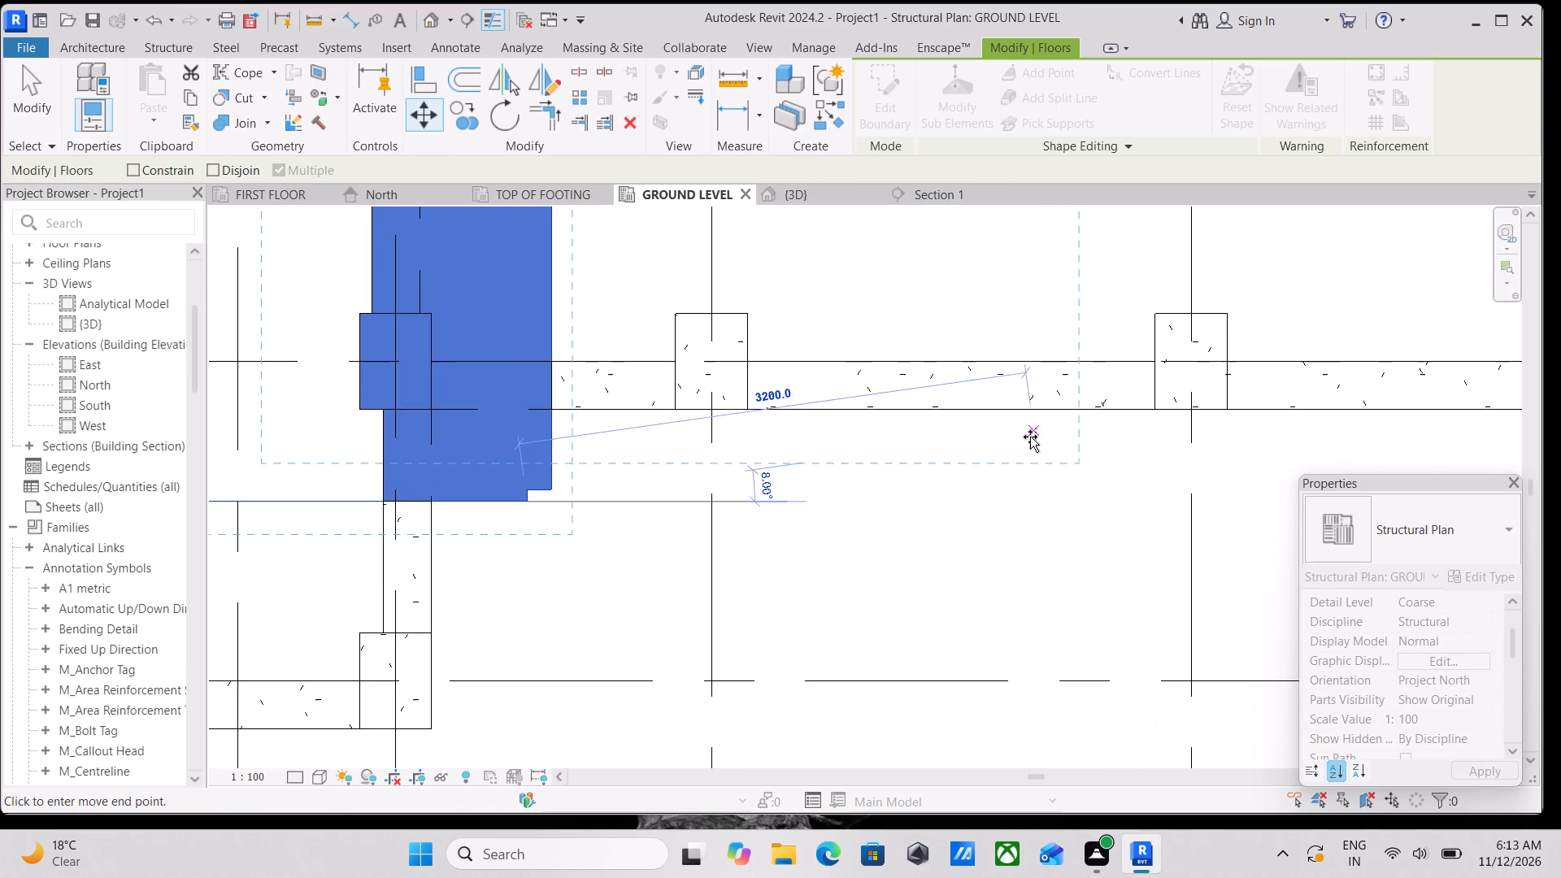
{"action": "middle_click_drag", "start_coordinate": [1013, 446], "coordinate": [881, 490]}
{"action": "scroll", "coordinate": [1104, 443], "scroll_direction": "down", "scroll_amount": 2}
{"action": "middle_click_drag", "start_coordinate": [1070, 452], "coordinate": [886, 590]}
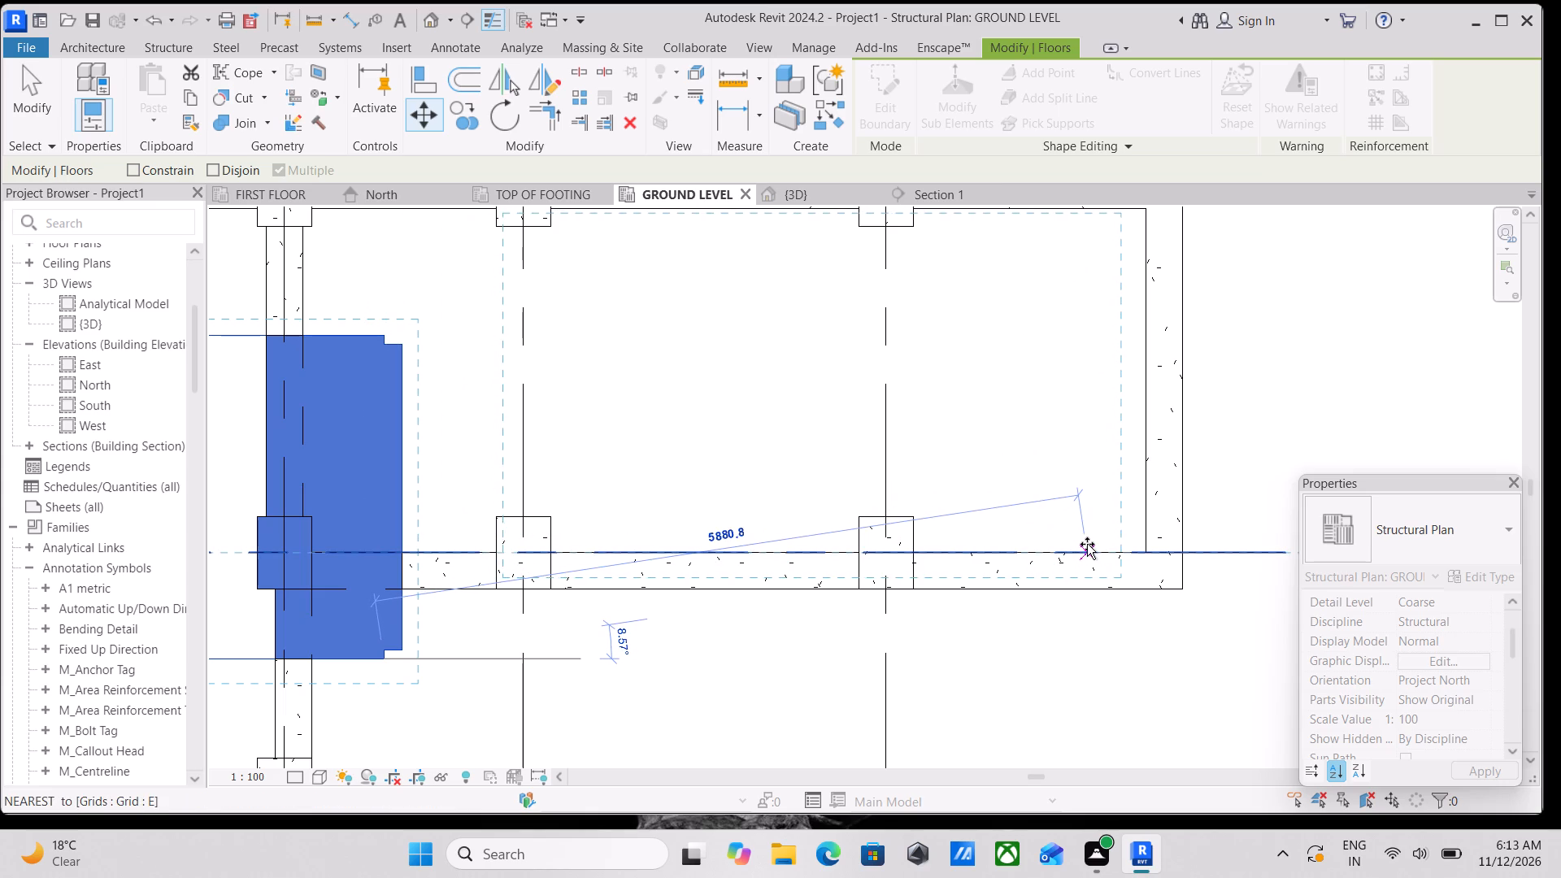
{"action": "left_click", "coordinate": [1113, 546]}
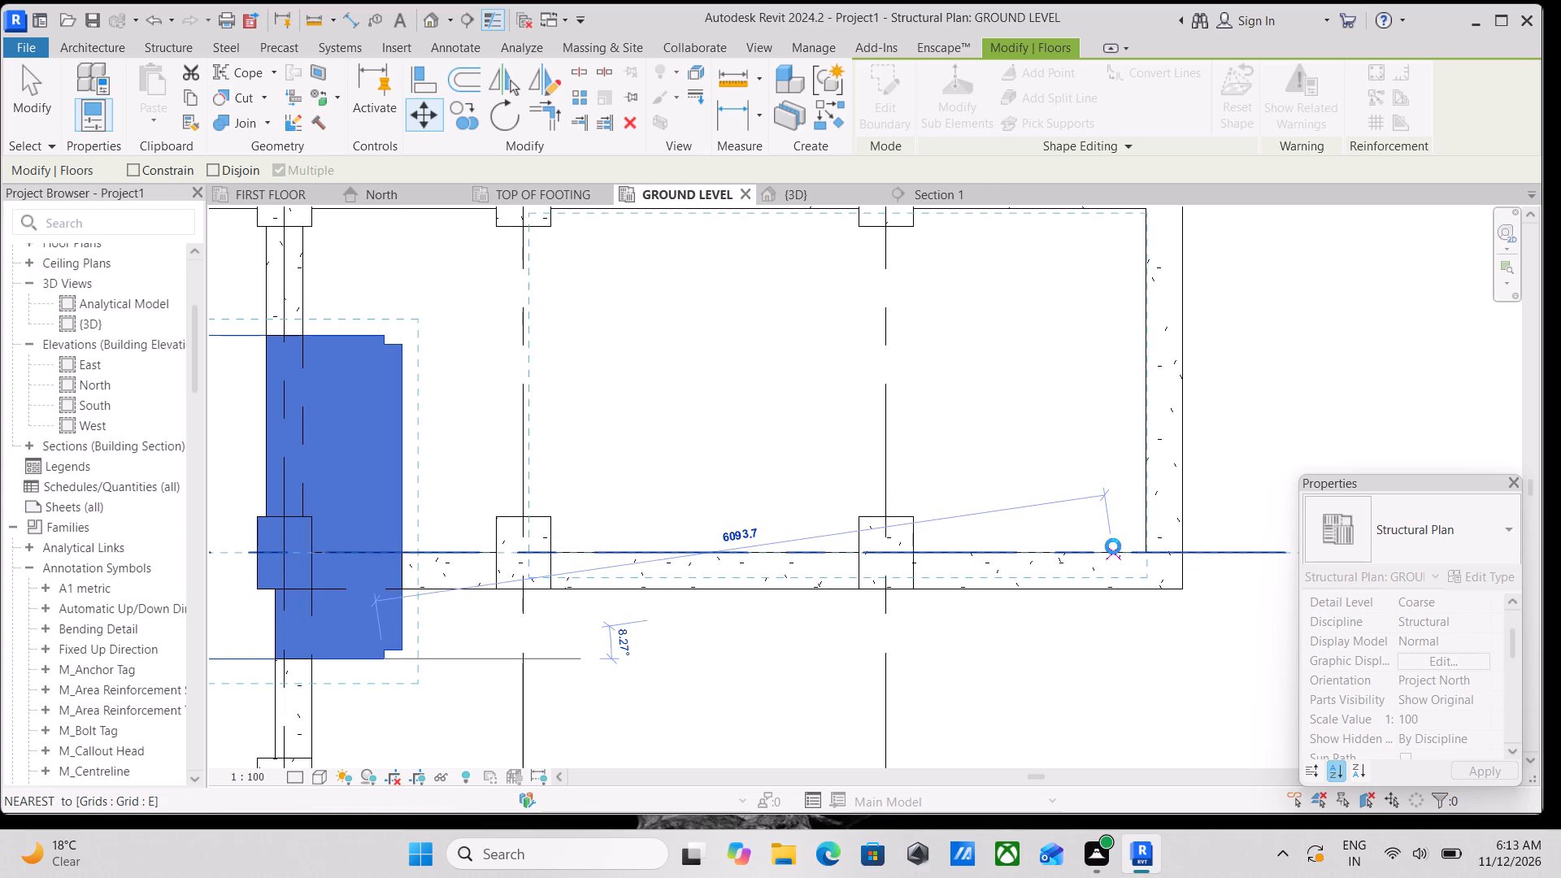
{"action": "scroll", "coordinate": [1113, 546], "scroll_direction": "down", "scroll_amount": 3}
{"action": "scroll", "coordinate": [1053, 505], "scroll_direction": "down", "scroll_amount": 2}
{"action": "middle_click_drag", "start_coordinate": [1053, 506], "coordinate": [1155, 572]}
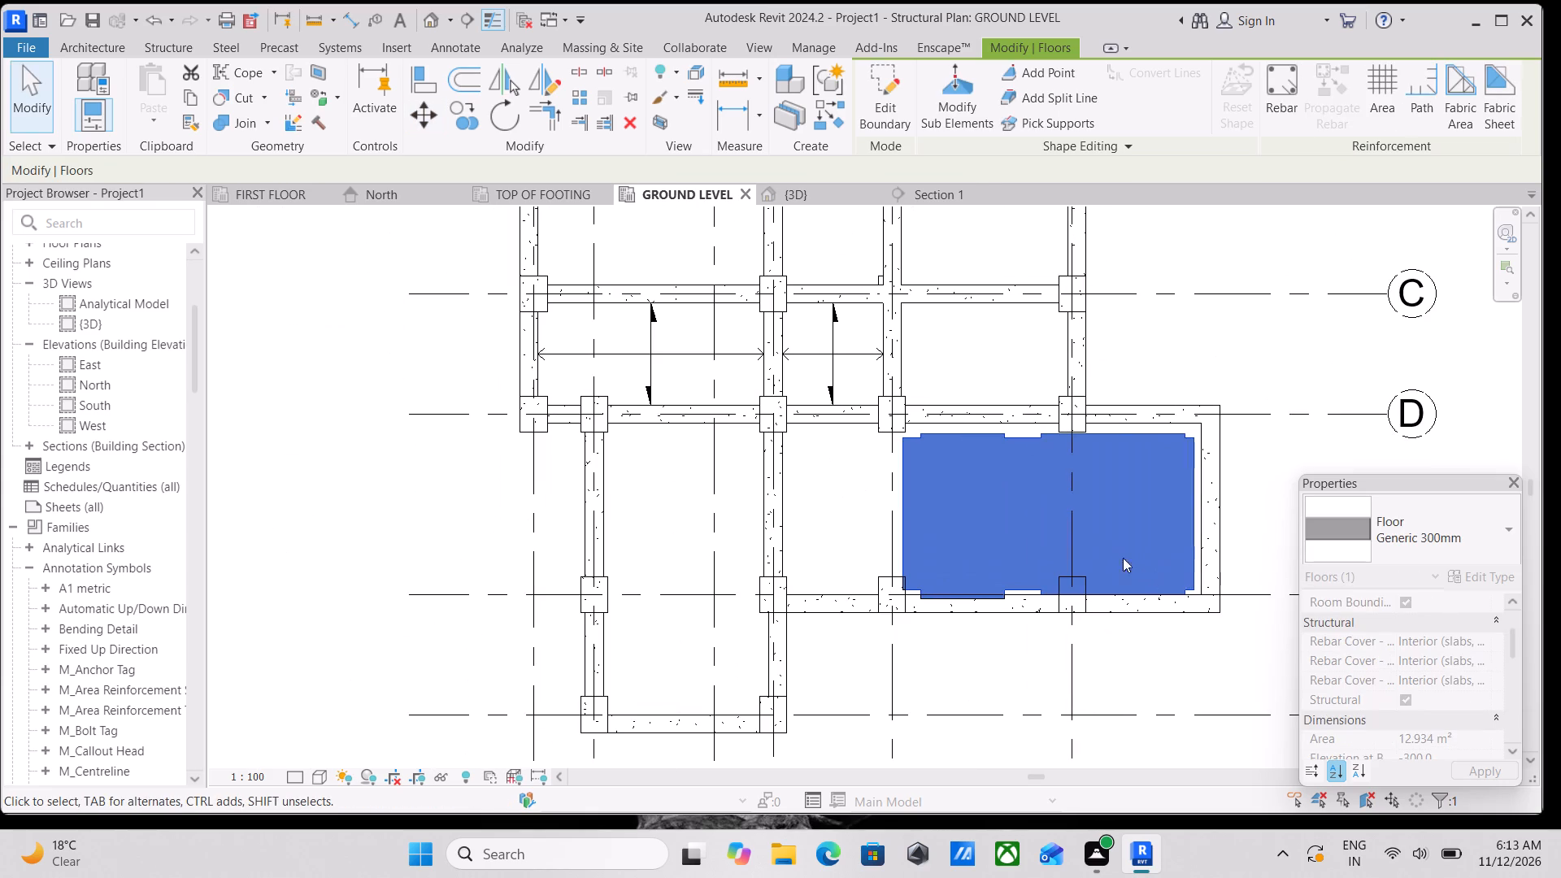
Open the boundary sketch of the relocated floor in the D–E bay for editing.
{"action": "left_click", "coordinate": [634, 429]}
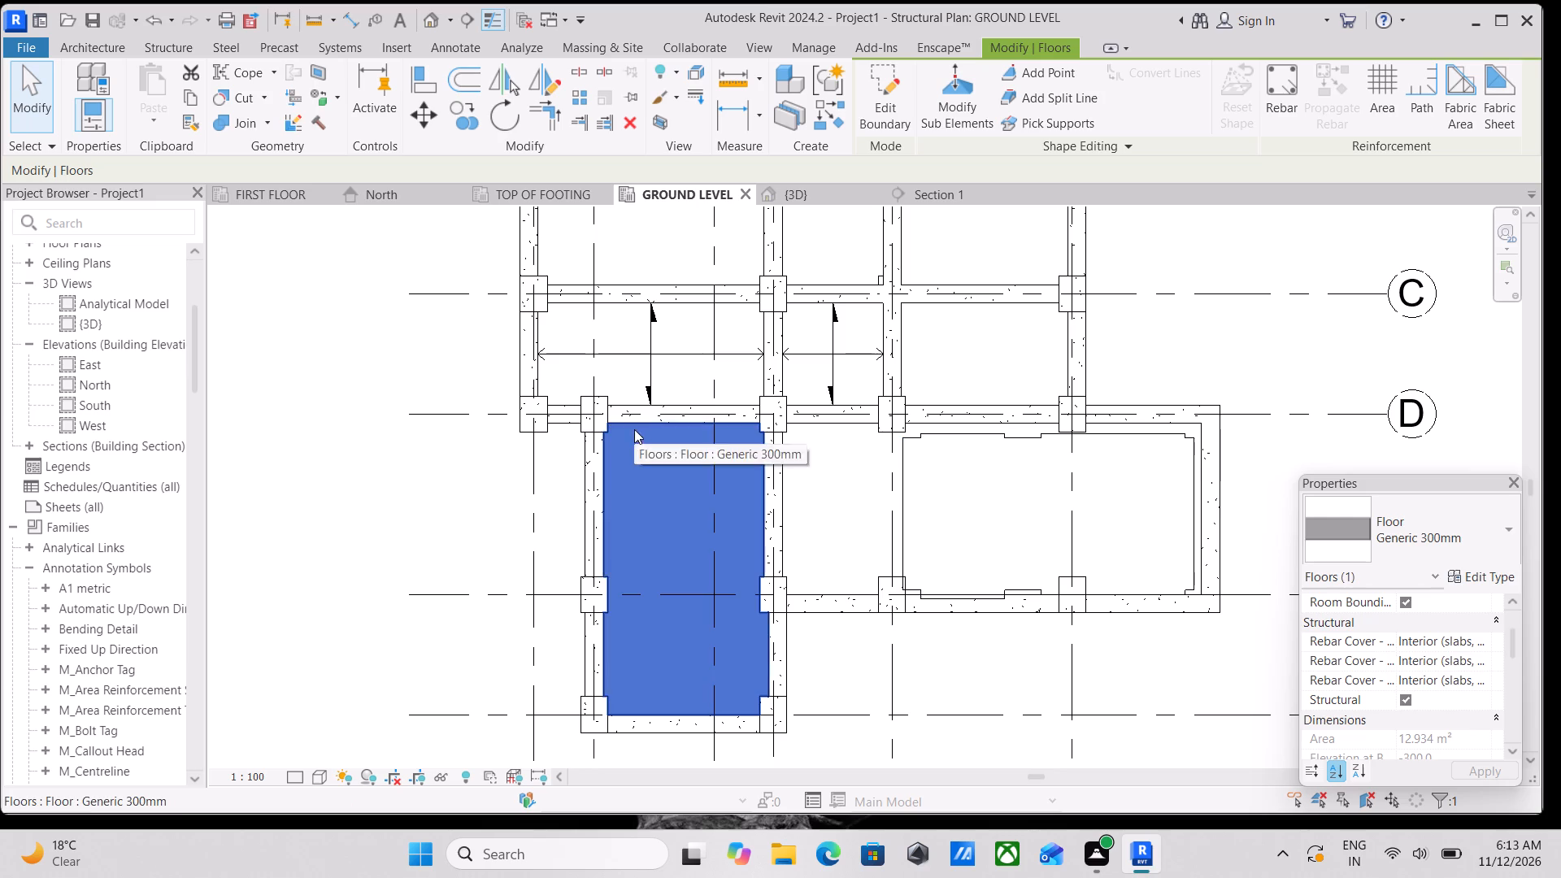
{"action": "left_click", "coordinate": [1035, 442]}
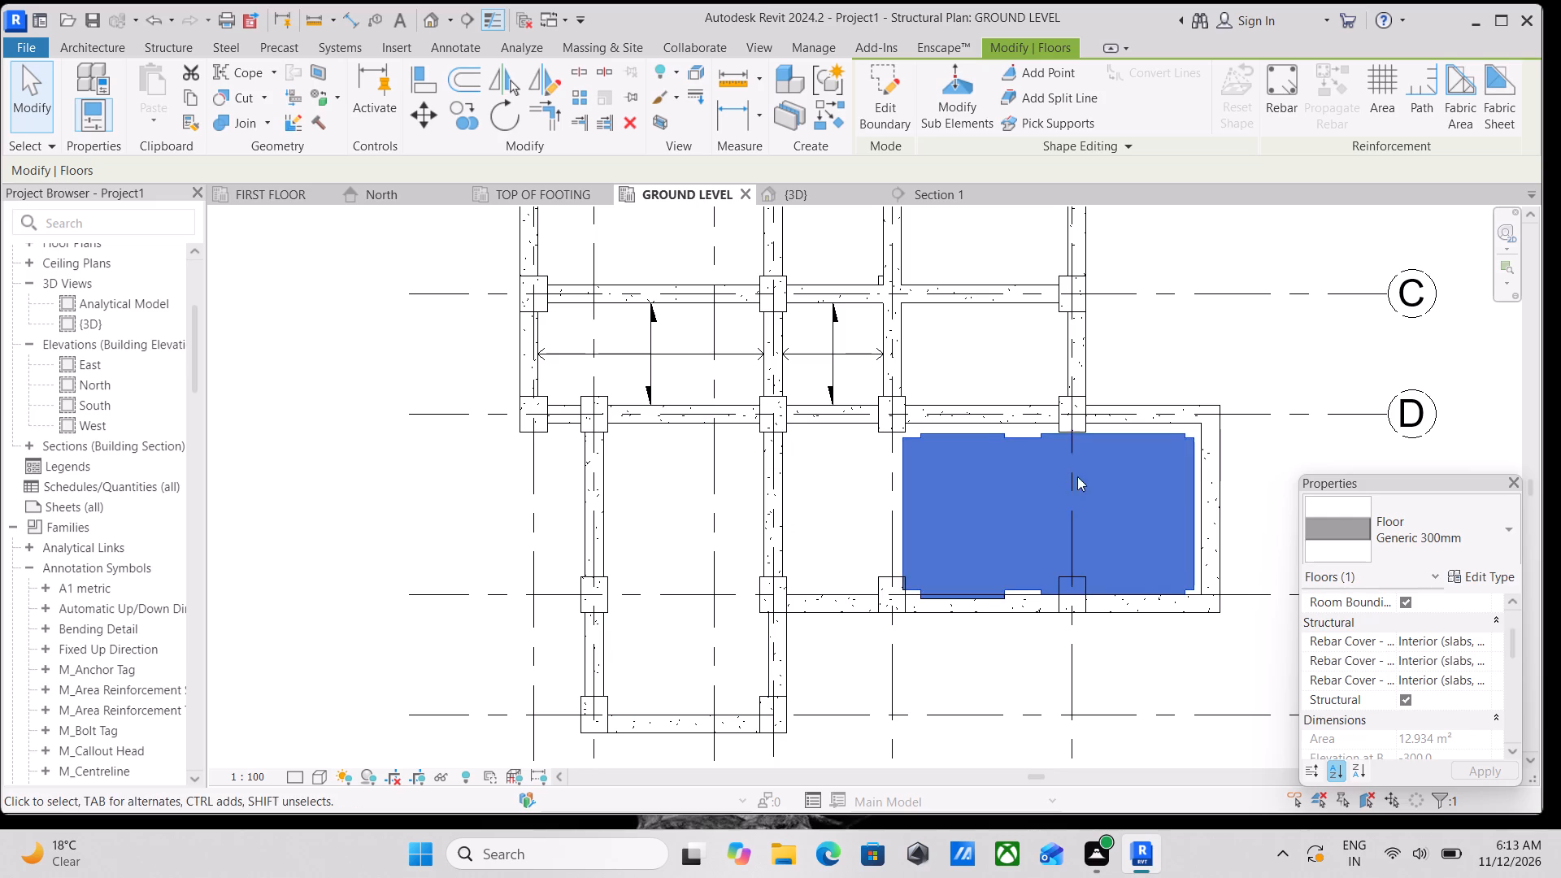
{"action": "middle_click_drag", "start_coordinate": [1085, 481], "coordinate": [1076, 486]}
{"action": "scroll", "coordinate": [1076, 486], "scroll_direction": "up", "scroll_amount": 1}
{"action": "scroll", "coordinate": [1144, 585], "scroll_direction": "up", "scroll_amount": 2}
{"action": "middle_click_drag", "start_coordinate": [1015, 501], "coordinate": [1033, 527]}
{"action": "scroll", "coordinate": [1015, 501], "scroll_direction": "up", "scroll_amount": 1}
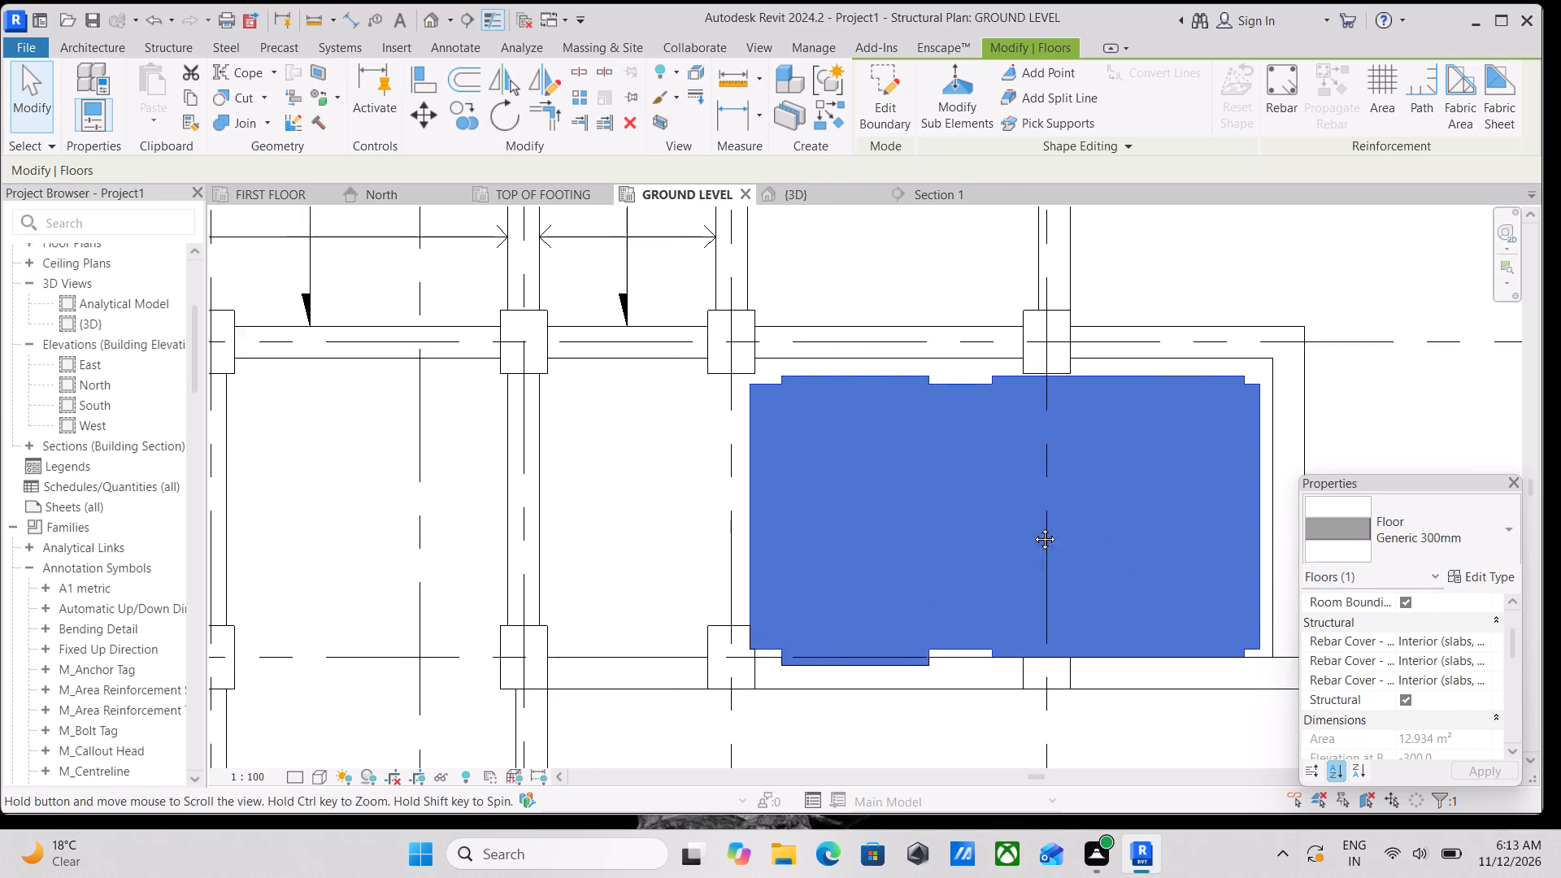
{"action": "middle_click_drag", "start_coordinate": [1033, 527], "coordinate": [1034, 530]}
{"action": "middle_click_drag", "start_coordinate": [998, 450], "coordinate": [1004, 478]}
{"action": "scroll", "coordinate": [982, 477], "scroll_direction": "down", "scroll_amount": 1}
{"action": "middle_click_drag", "start_coordinate": [982, 477], "coordinate": [994, 447]}
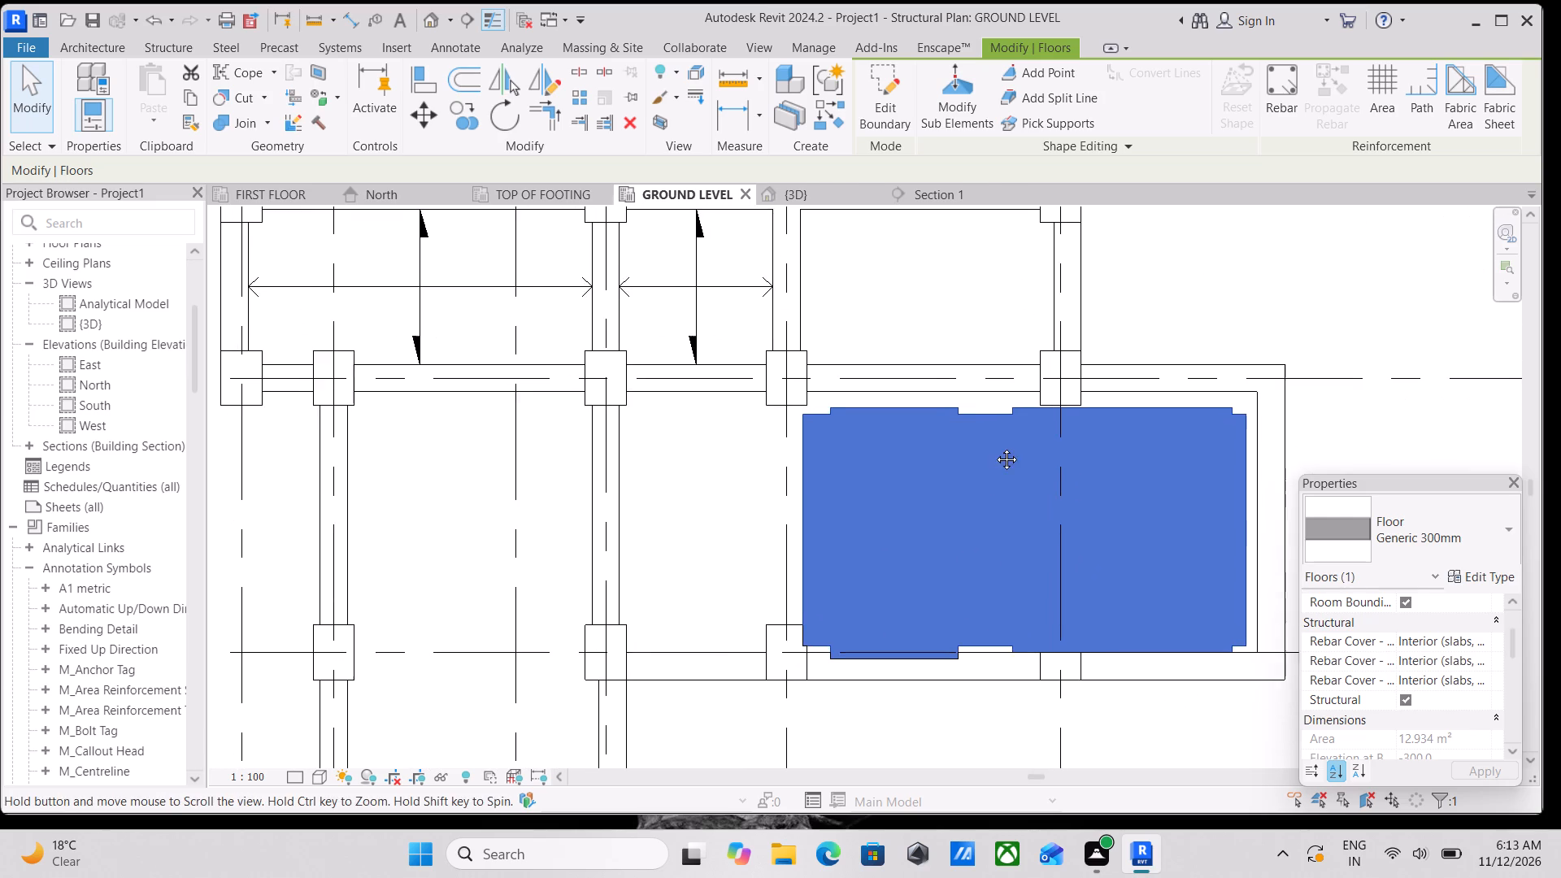
{"action": "middle_click_drag", "start_coordinate": [994, 447], "coordinate": [994, 441]}
{"action": "left_click", "coordinate": [884, 80]}
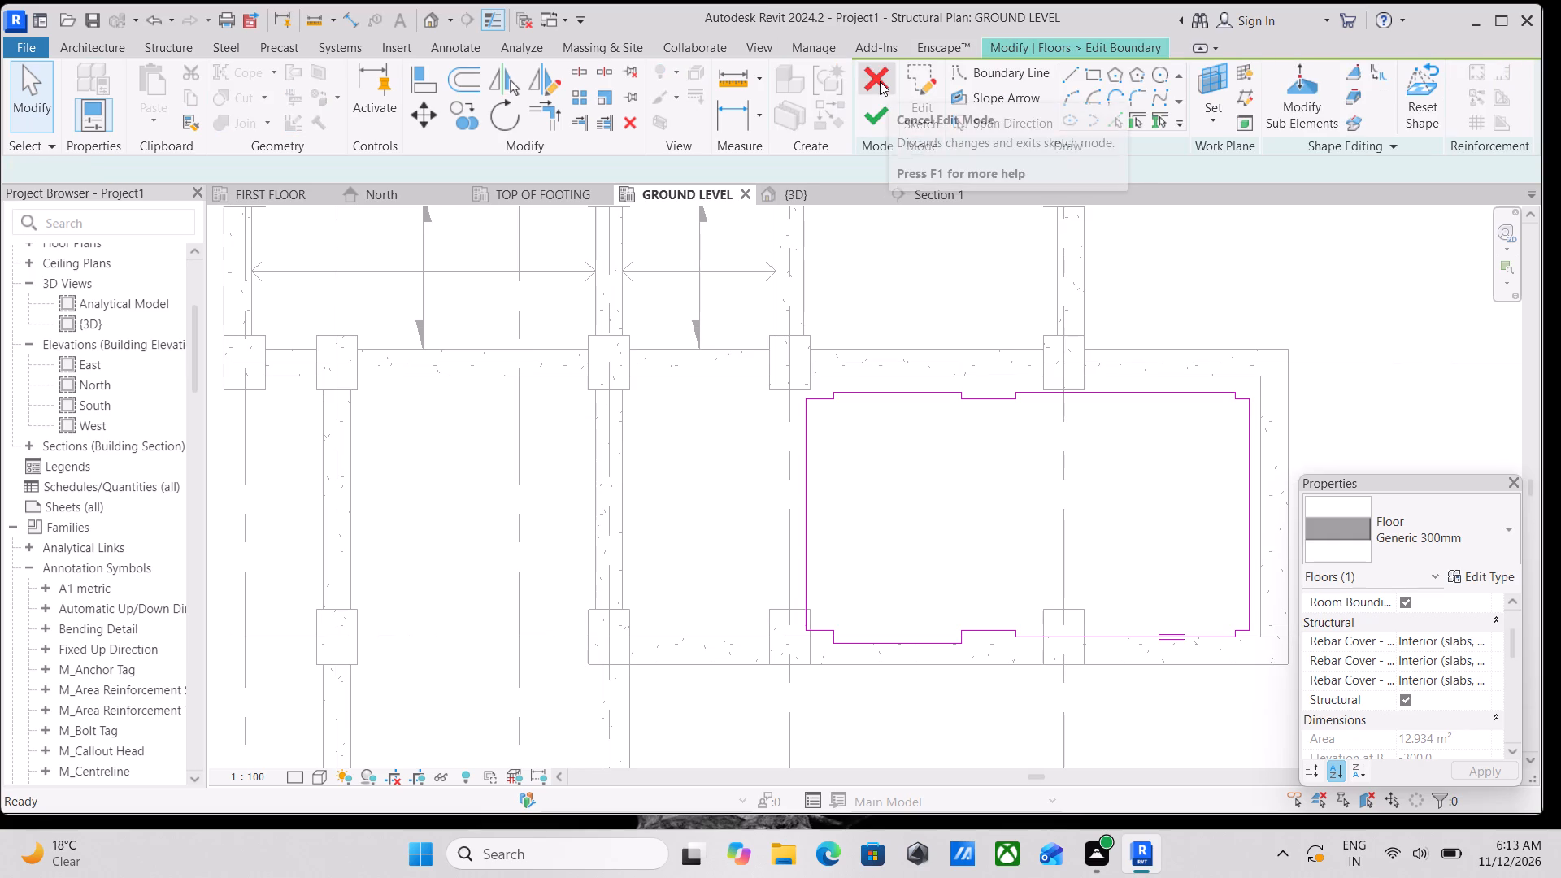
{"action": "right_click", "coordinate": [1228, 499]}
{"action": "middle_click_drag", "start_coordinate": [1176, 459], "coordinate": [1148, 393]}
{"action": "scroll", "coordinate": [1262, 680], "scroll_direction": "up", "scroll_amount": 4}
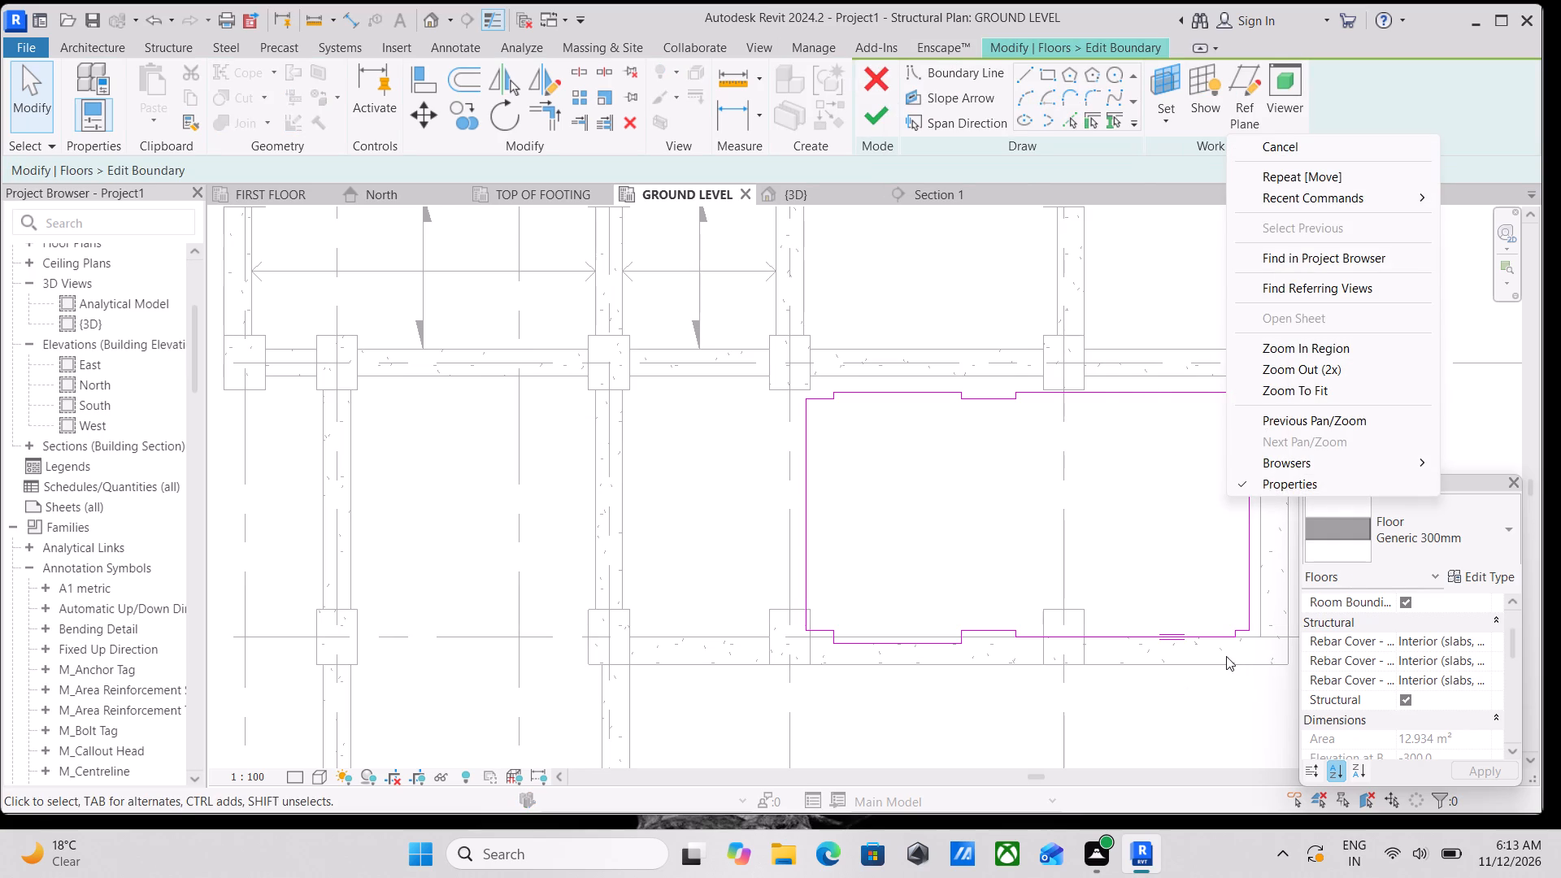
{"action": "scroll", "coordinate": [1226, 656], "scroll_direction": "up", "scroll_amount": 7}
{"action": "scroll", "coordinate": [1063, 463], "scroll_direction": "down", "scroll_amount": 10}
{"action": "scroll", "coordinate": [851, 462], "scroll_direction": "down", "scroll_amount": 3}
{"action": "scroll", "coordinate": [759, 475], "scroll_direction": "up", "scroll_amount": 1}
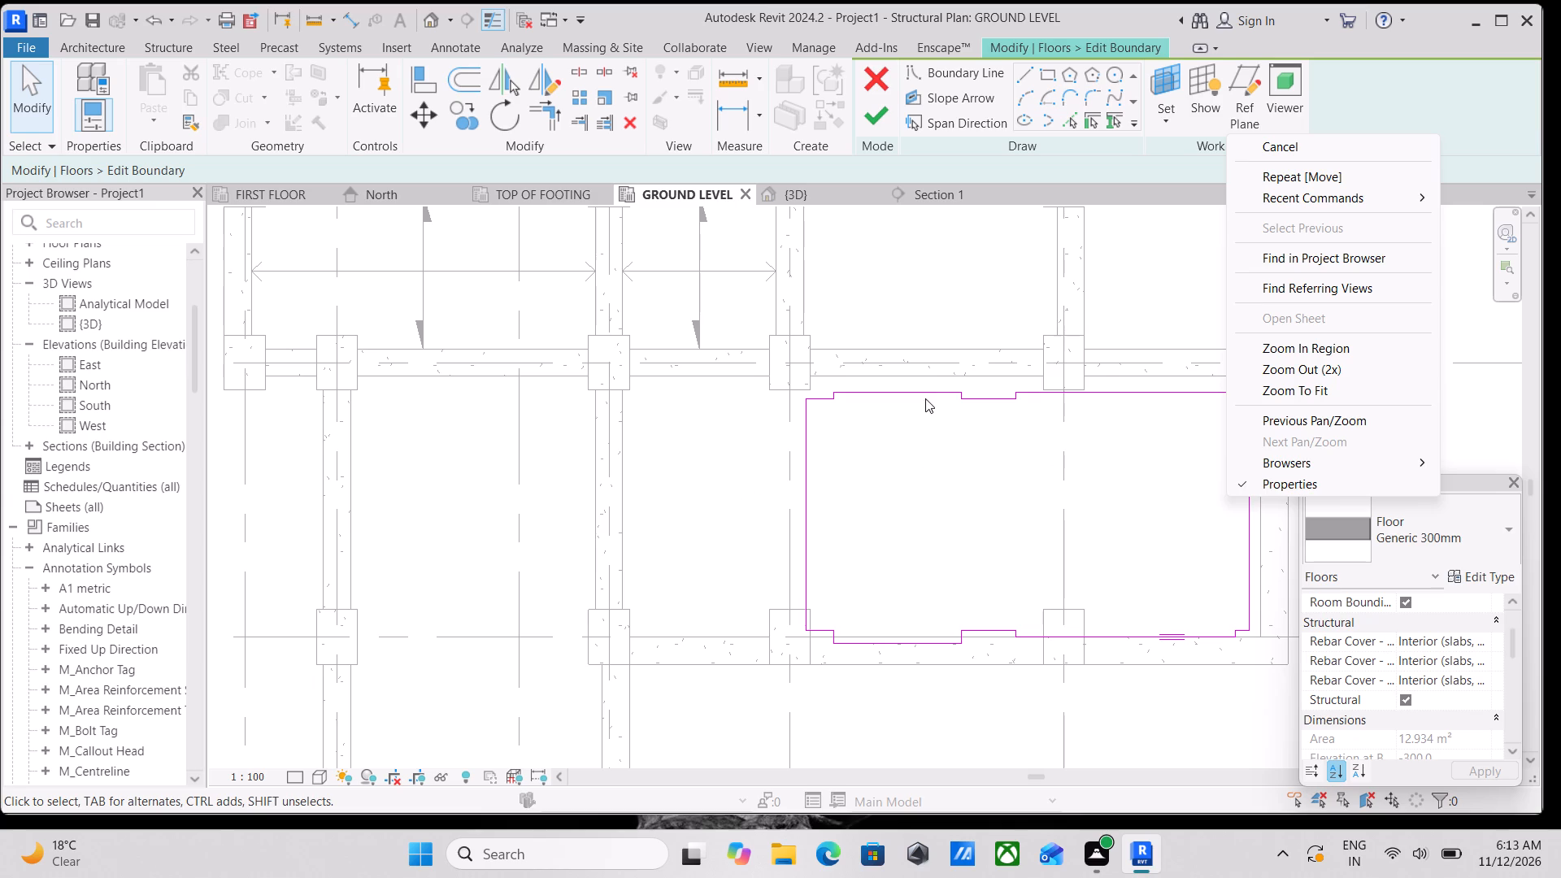
Move the floor's right boundary line about 122 mm outward to the inner face of the right end beam.
{"action": "left_click", "coordinate": [918, 389]}
{"action": "middle_click_drag", "start_coordinate": [1136, 486], "coordinate": [947, 445]}
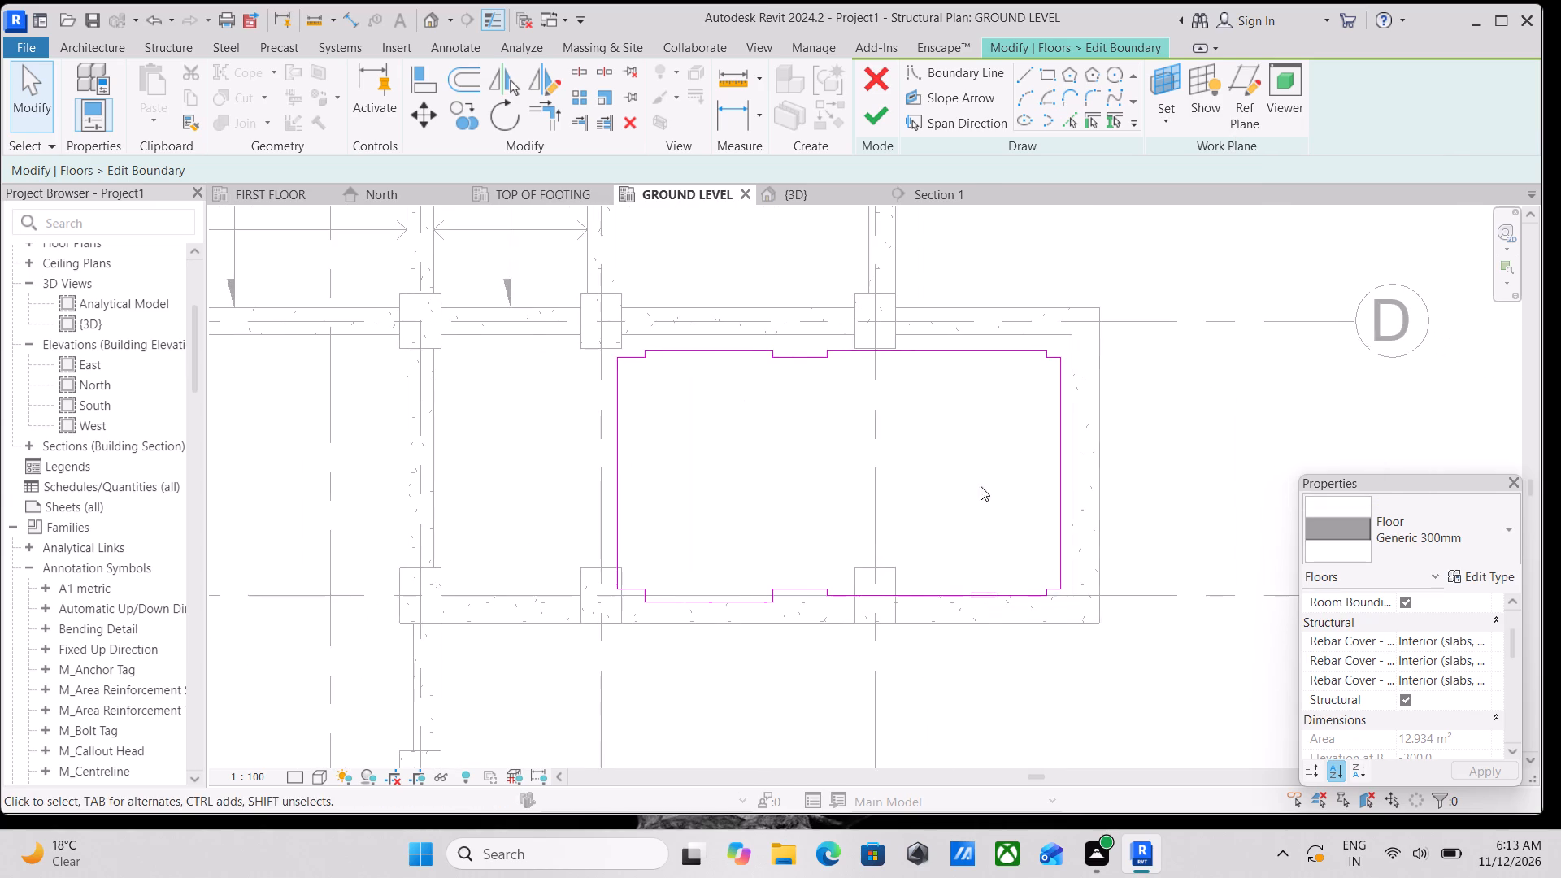
{"action": "scroll", "coordinate": [1021, 589], "scroll_direction": "up", "scroll_amount": 4}
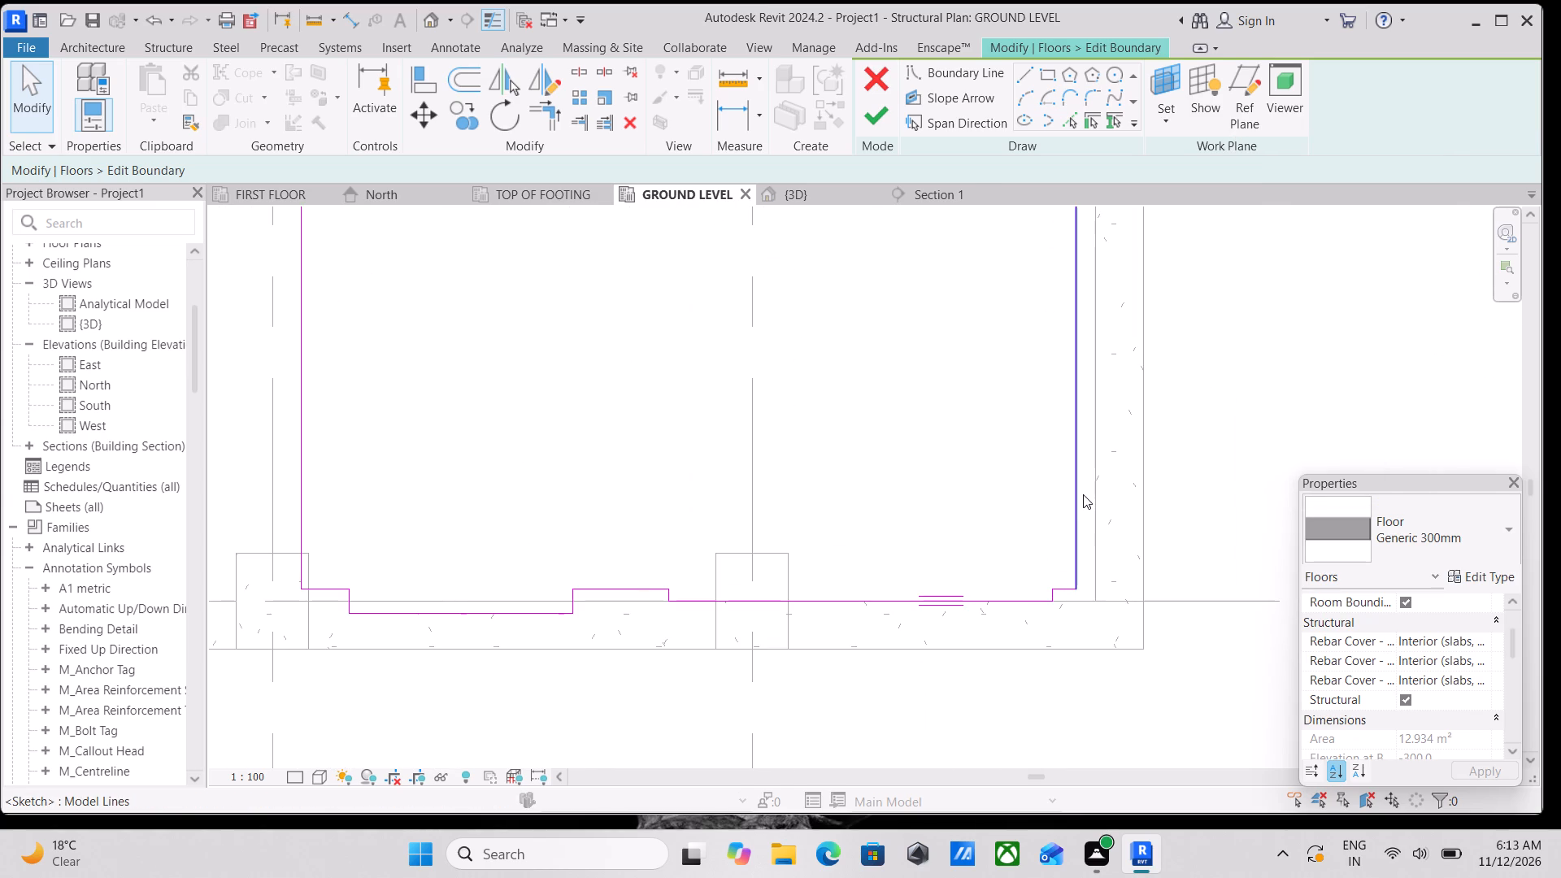
{"action": "left_click", "coordinate": [1082, 494]}
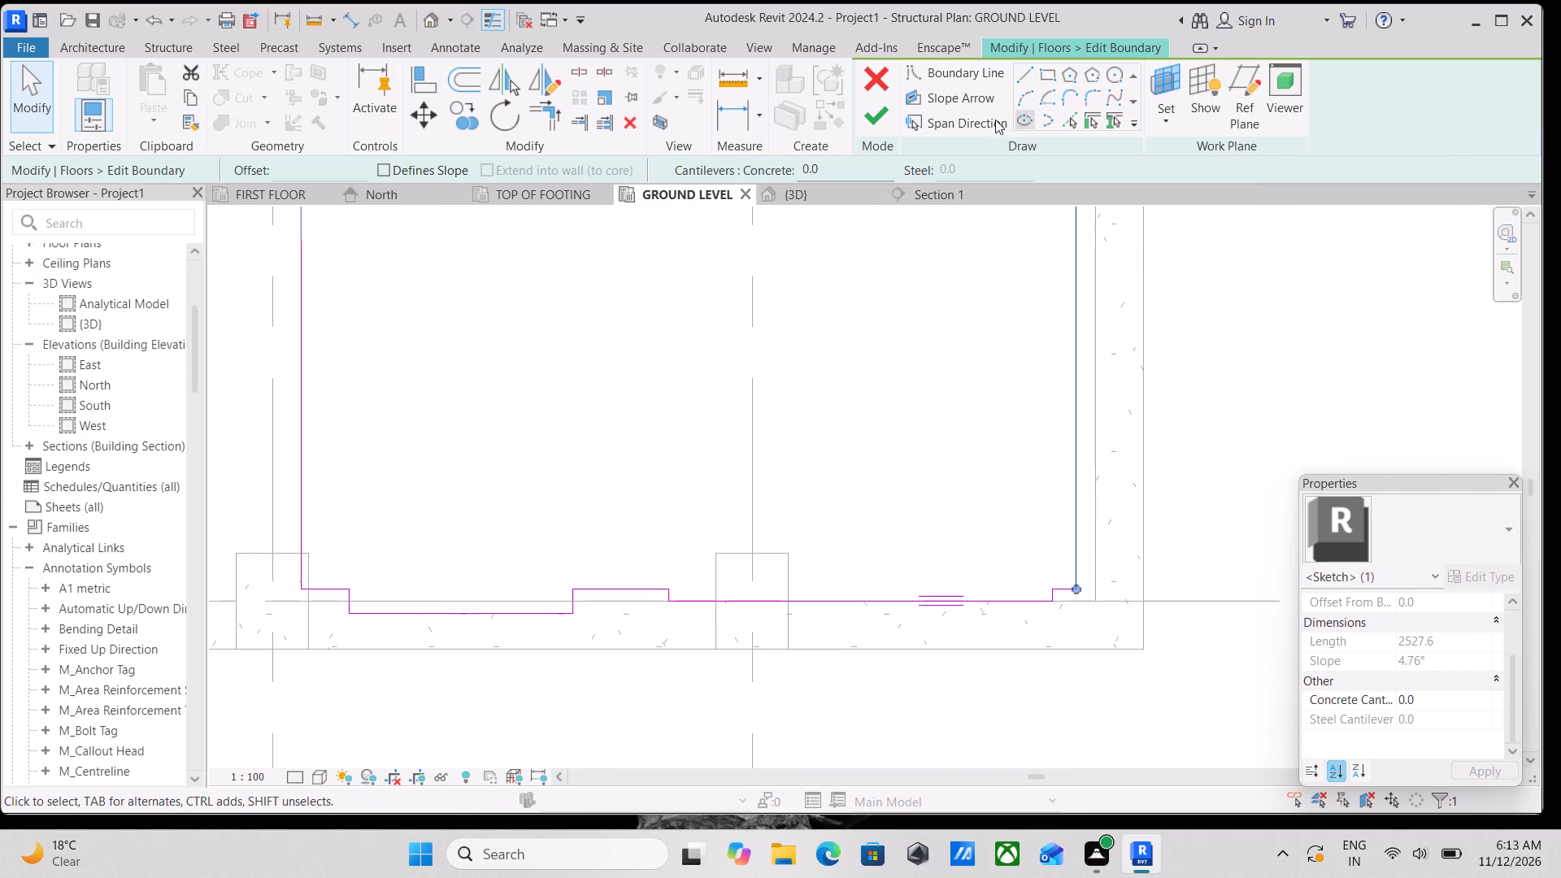
{"action": "left_click", "coordinate": [433, 123]}
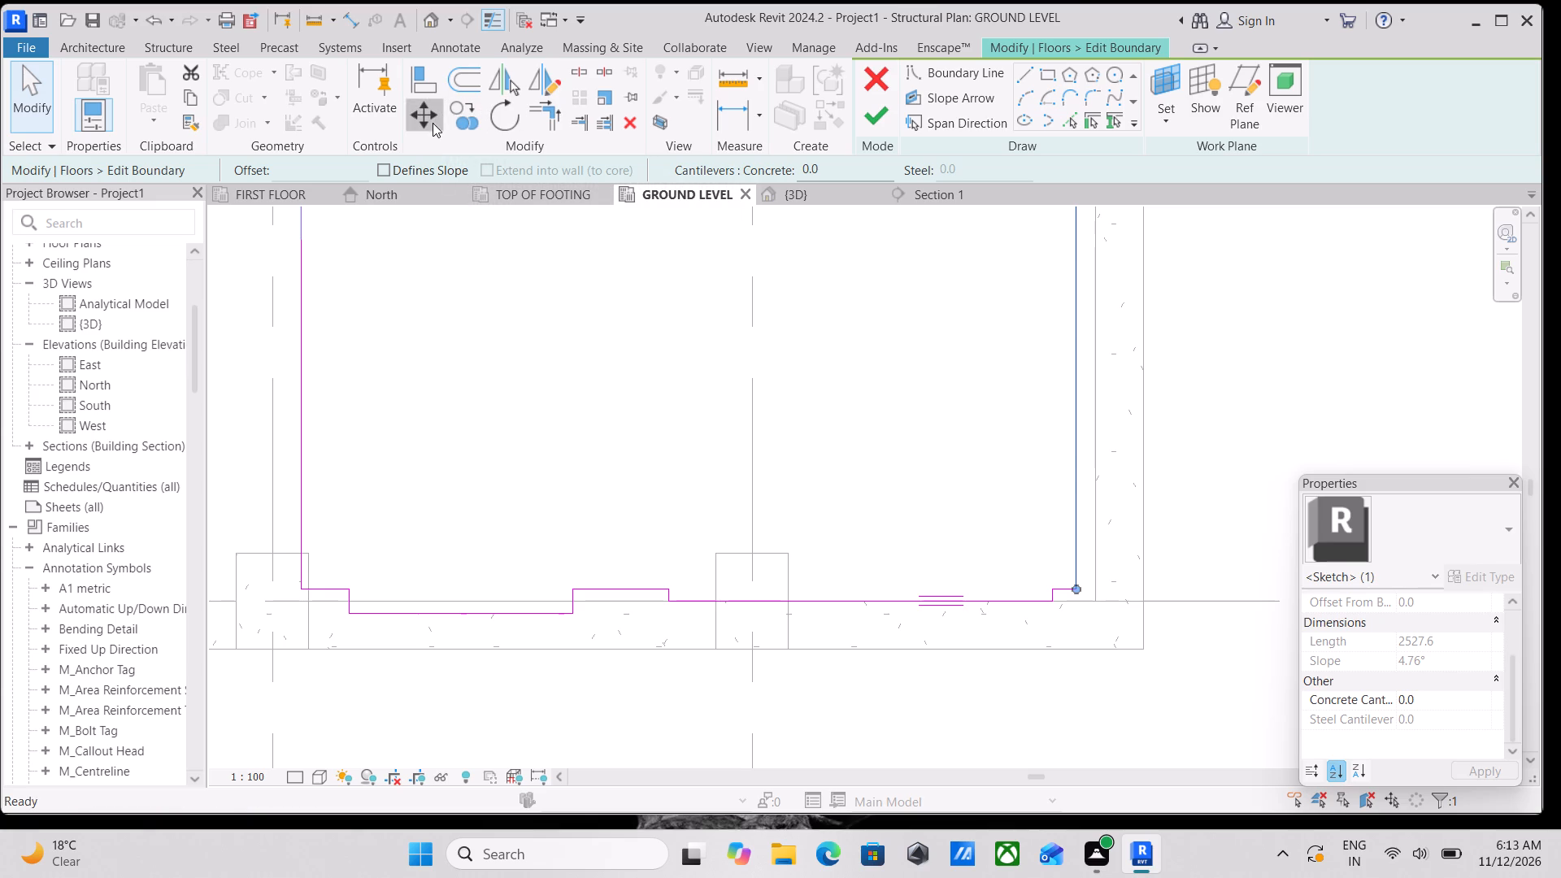
{"action": "left_click", "coordinate": [1076, 385]}
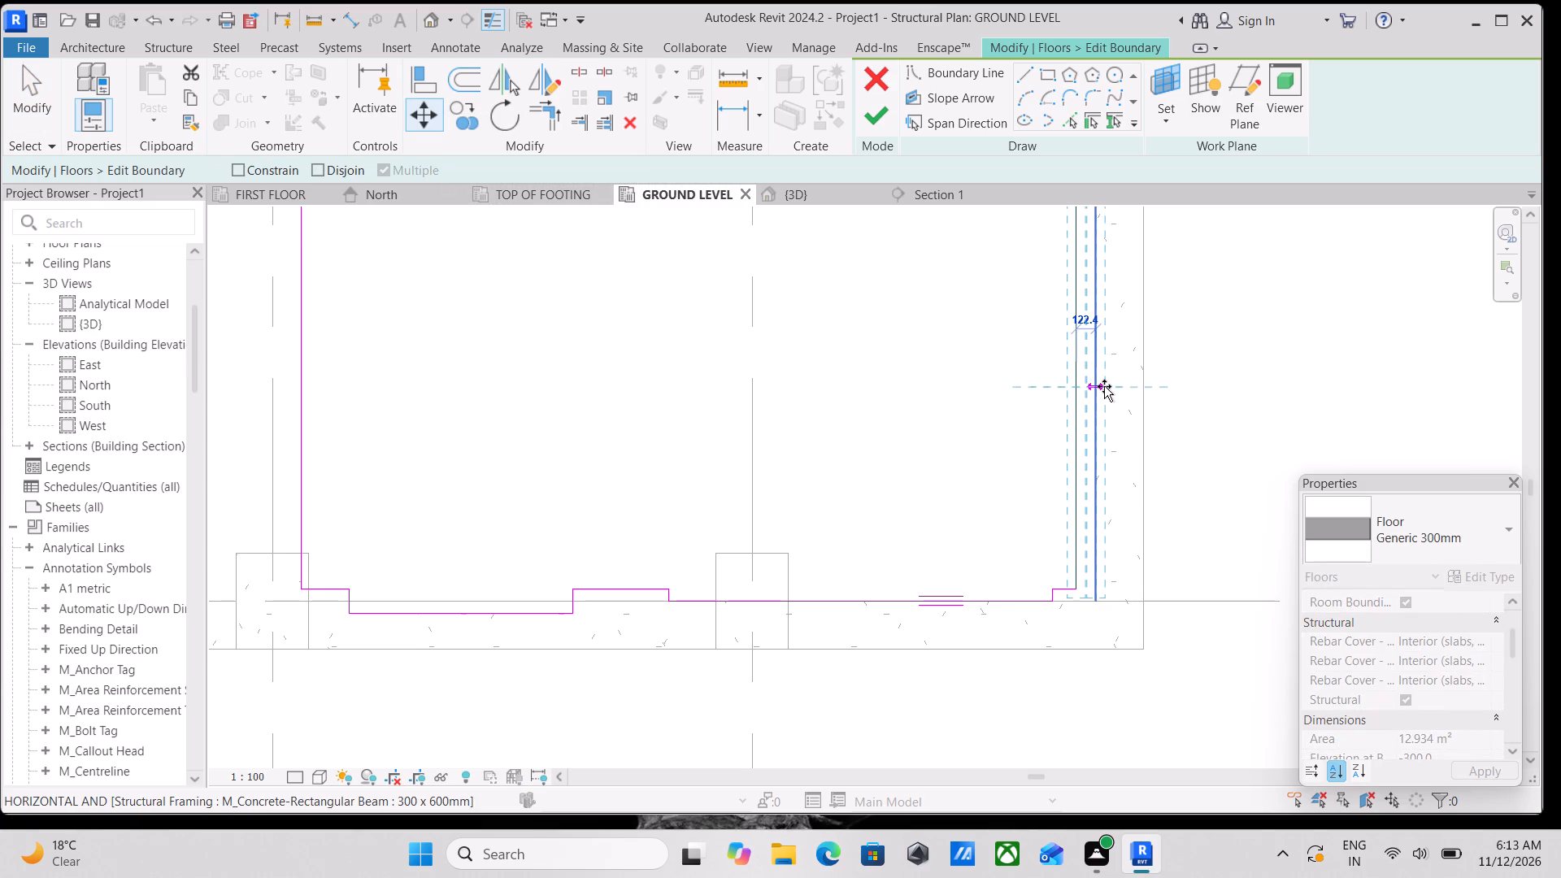
{"action": "left_click", "coordinate": [1098, 386]}
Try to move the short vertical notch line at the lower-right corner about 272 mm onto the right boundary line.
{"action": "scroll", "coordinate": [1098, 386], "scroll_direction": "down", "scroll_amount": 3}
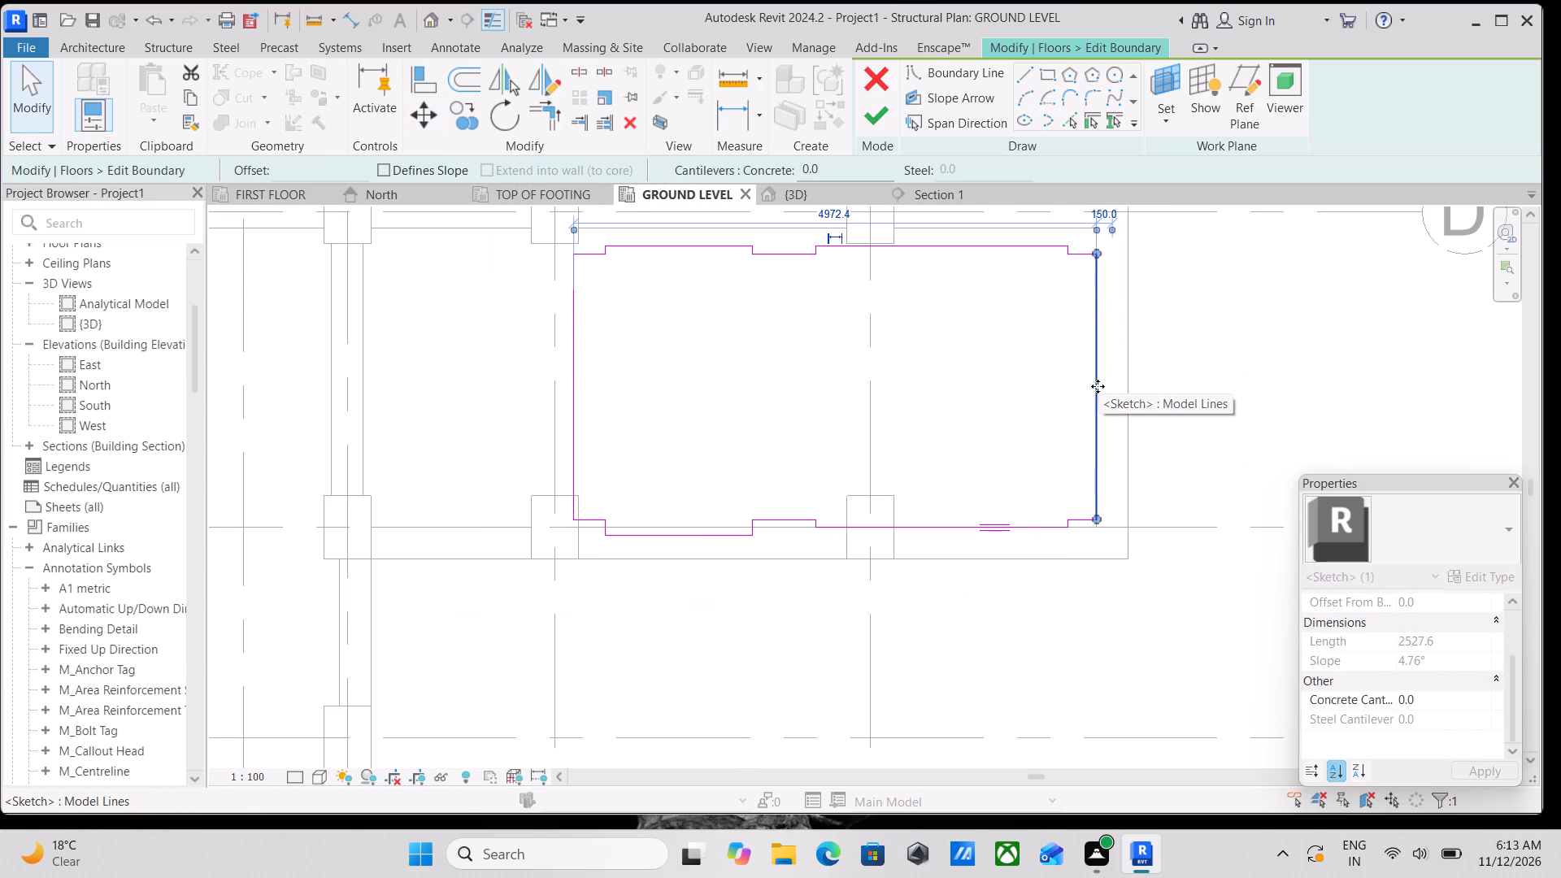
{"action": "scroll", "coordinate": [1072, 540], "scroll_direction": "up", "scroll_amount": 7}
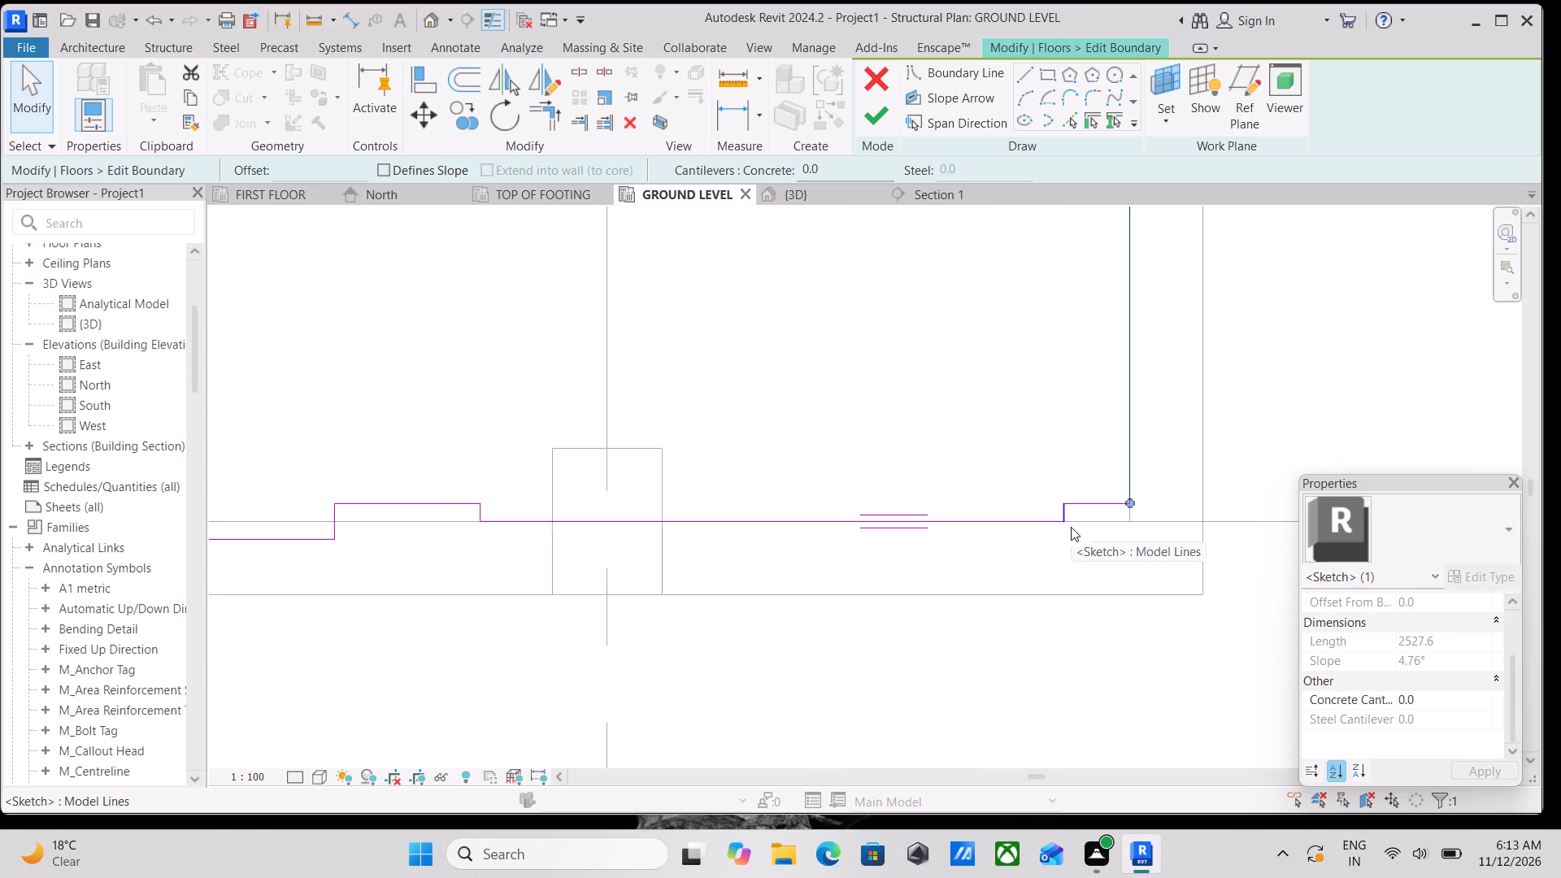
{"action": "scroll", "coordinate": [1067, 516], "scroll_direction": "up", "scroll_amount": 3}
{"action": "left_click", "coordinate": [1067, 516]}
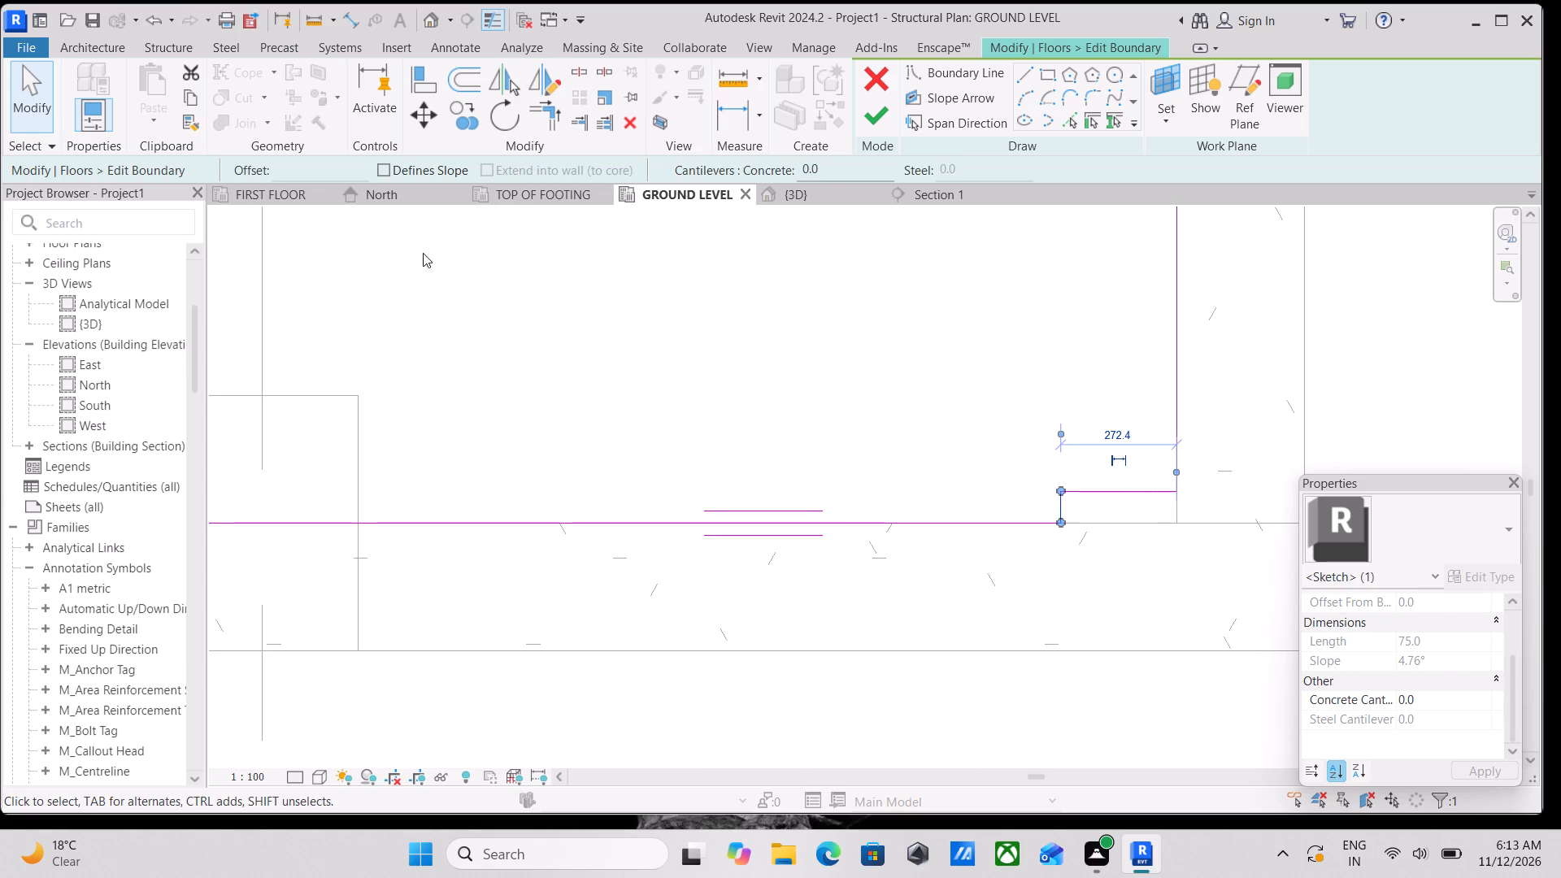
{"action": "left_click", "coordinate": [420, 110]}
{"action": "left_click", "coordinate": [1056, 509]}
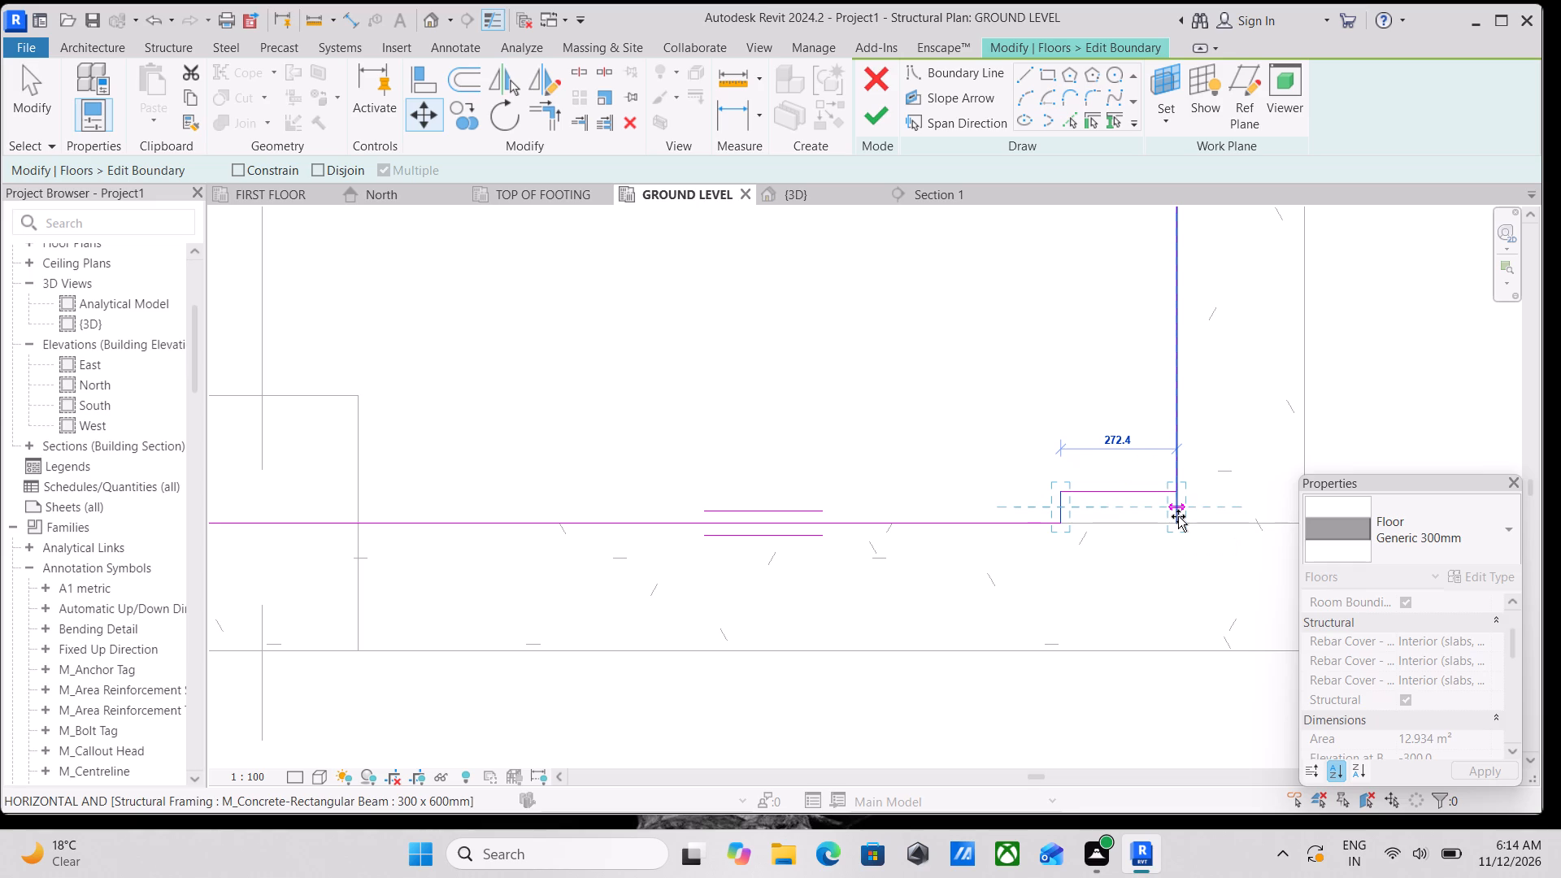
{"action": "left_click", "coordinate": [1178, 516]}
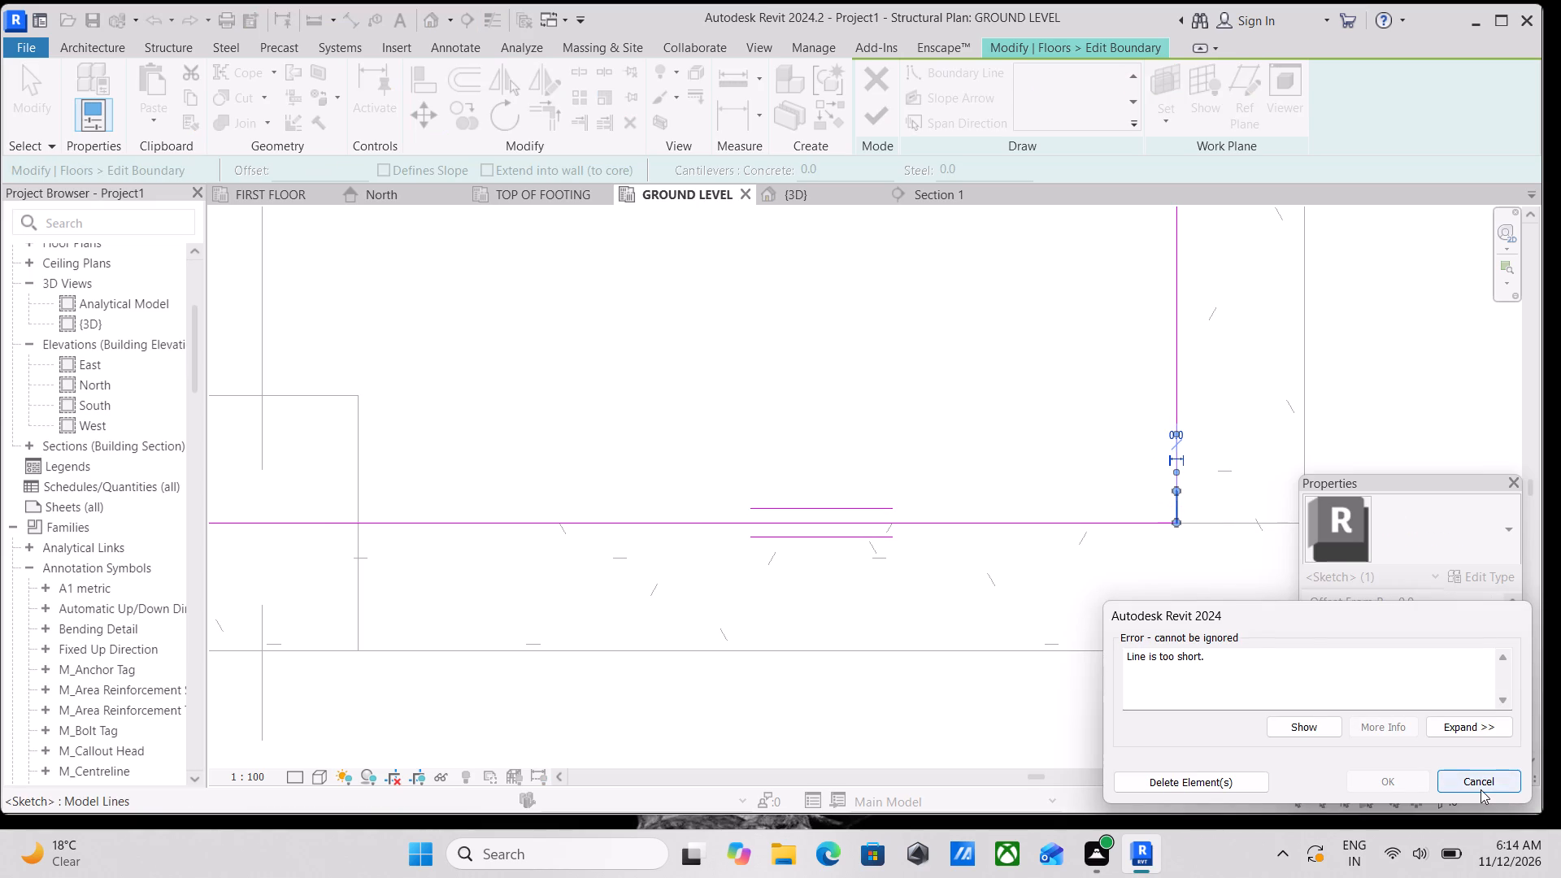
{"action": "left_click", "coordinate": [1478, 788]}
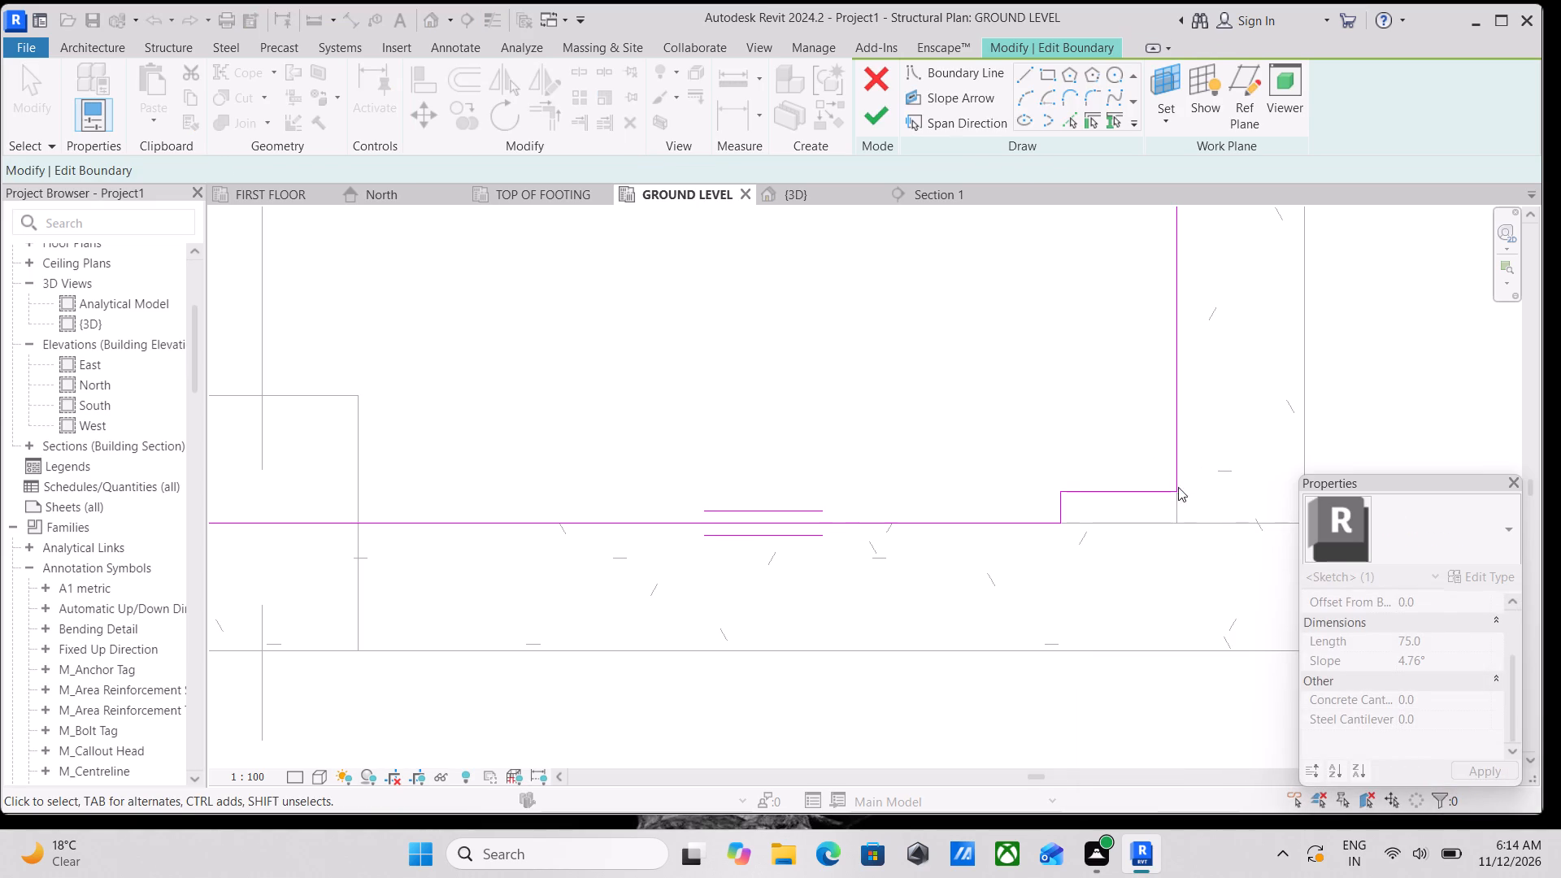
Delete the lower-right notch's short horizontal line and move its vertical line about 272 mm onto the right boundary.
{"action": "left_click", "coordinate": [1109, 496]}
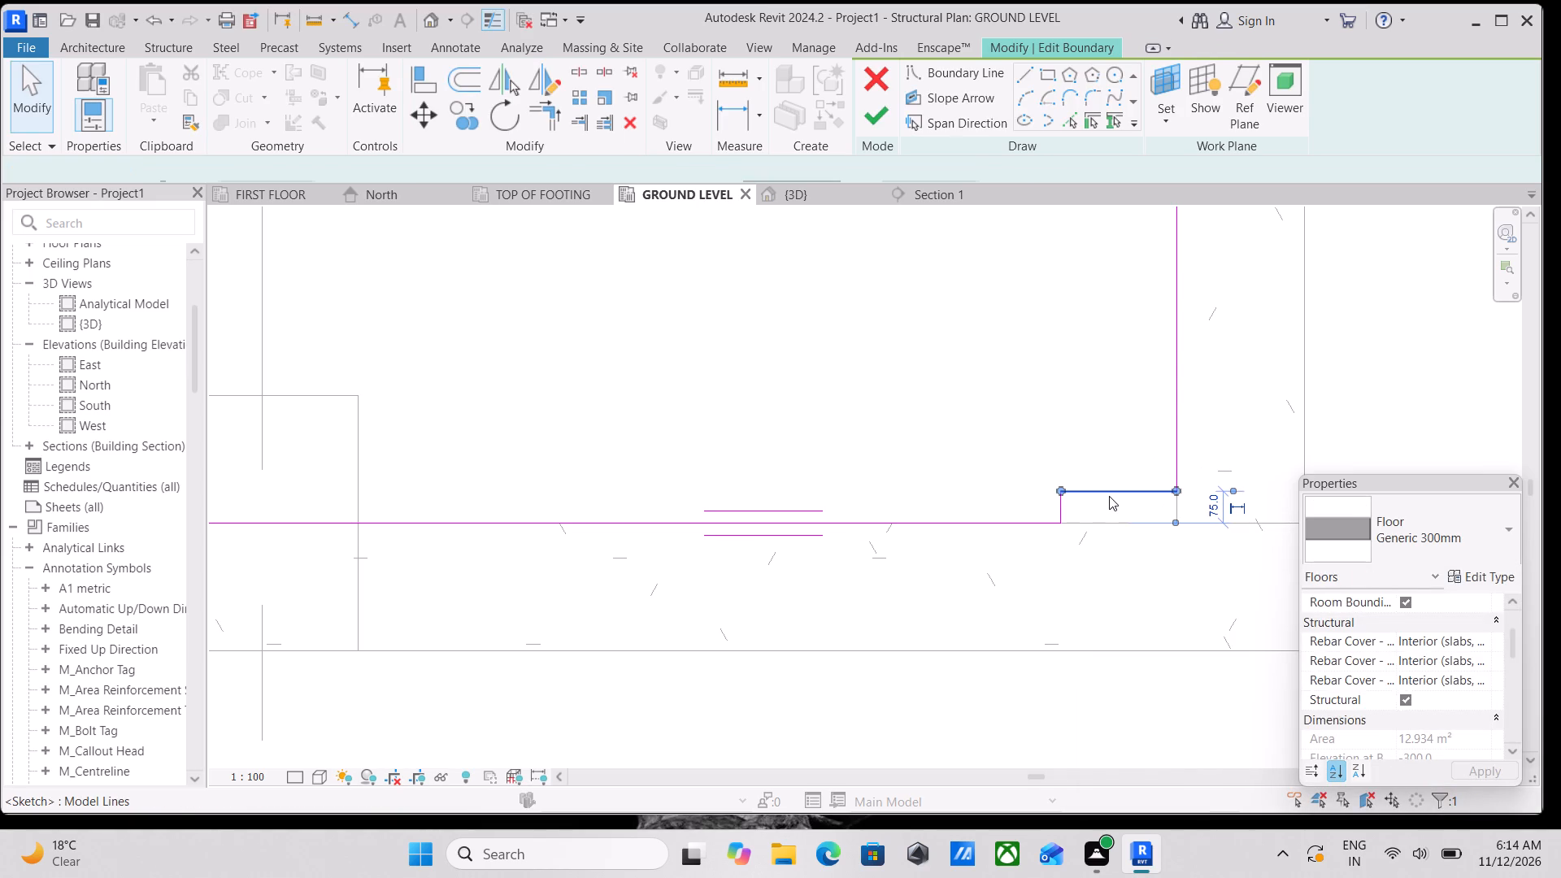
{"action": "right_click", "coordinate": [1109, 496]}
{"action": "left_click", "coordinate": [1146, 563]}
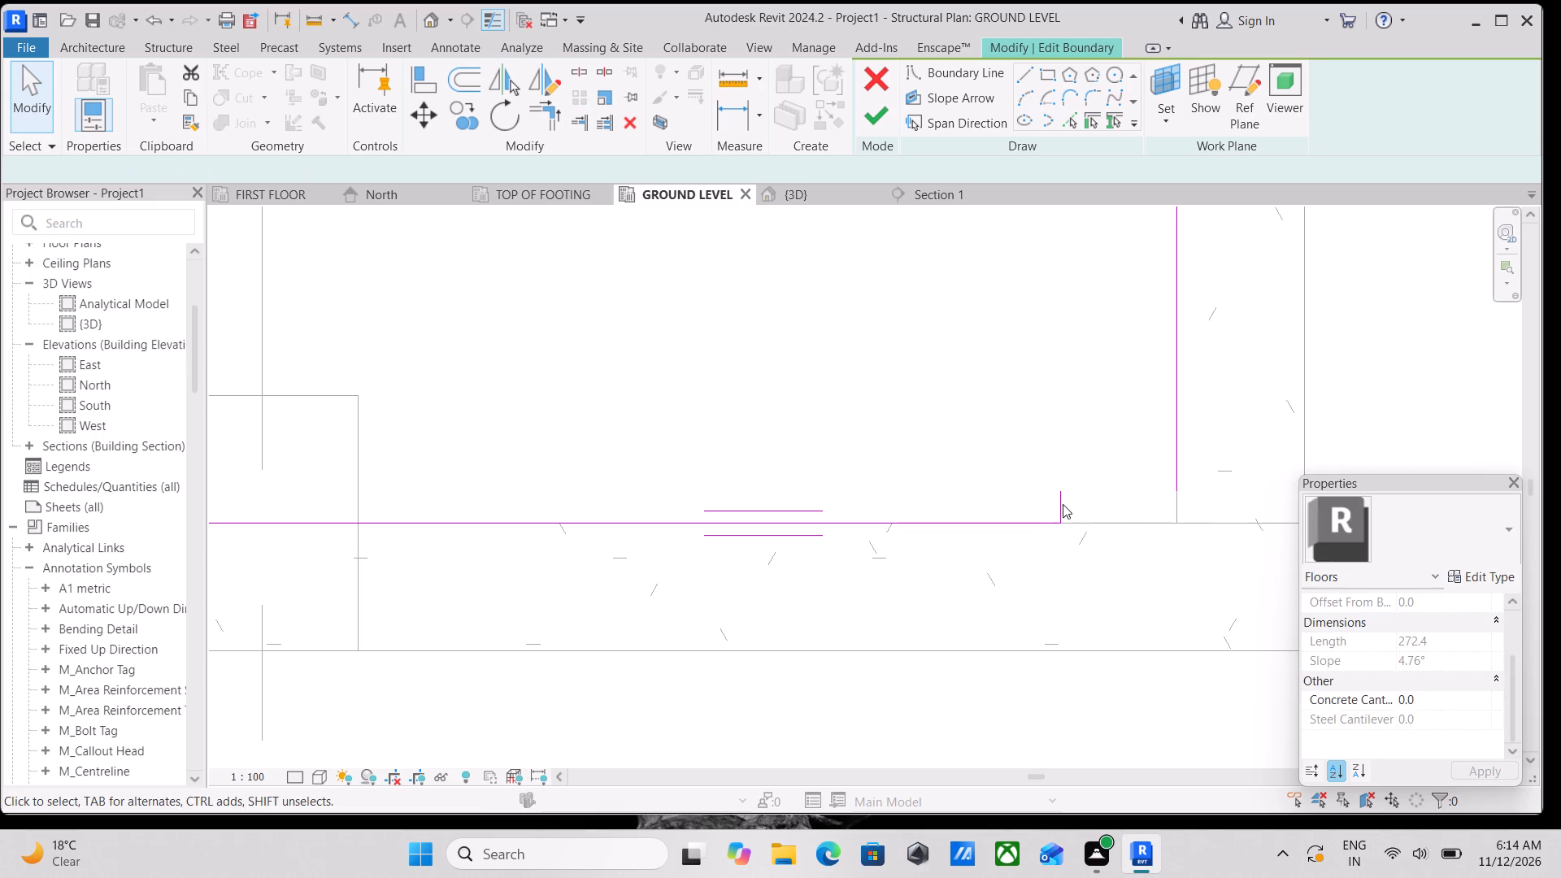
{"action": "left_click", "coordinate": [1063, 504]}
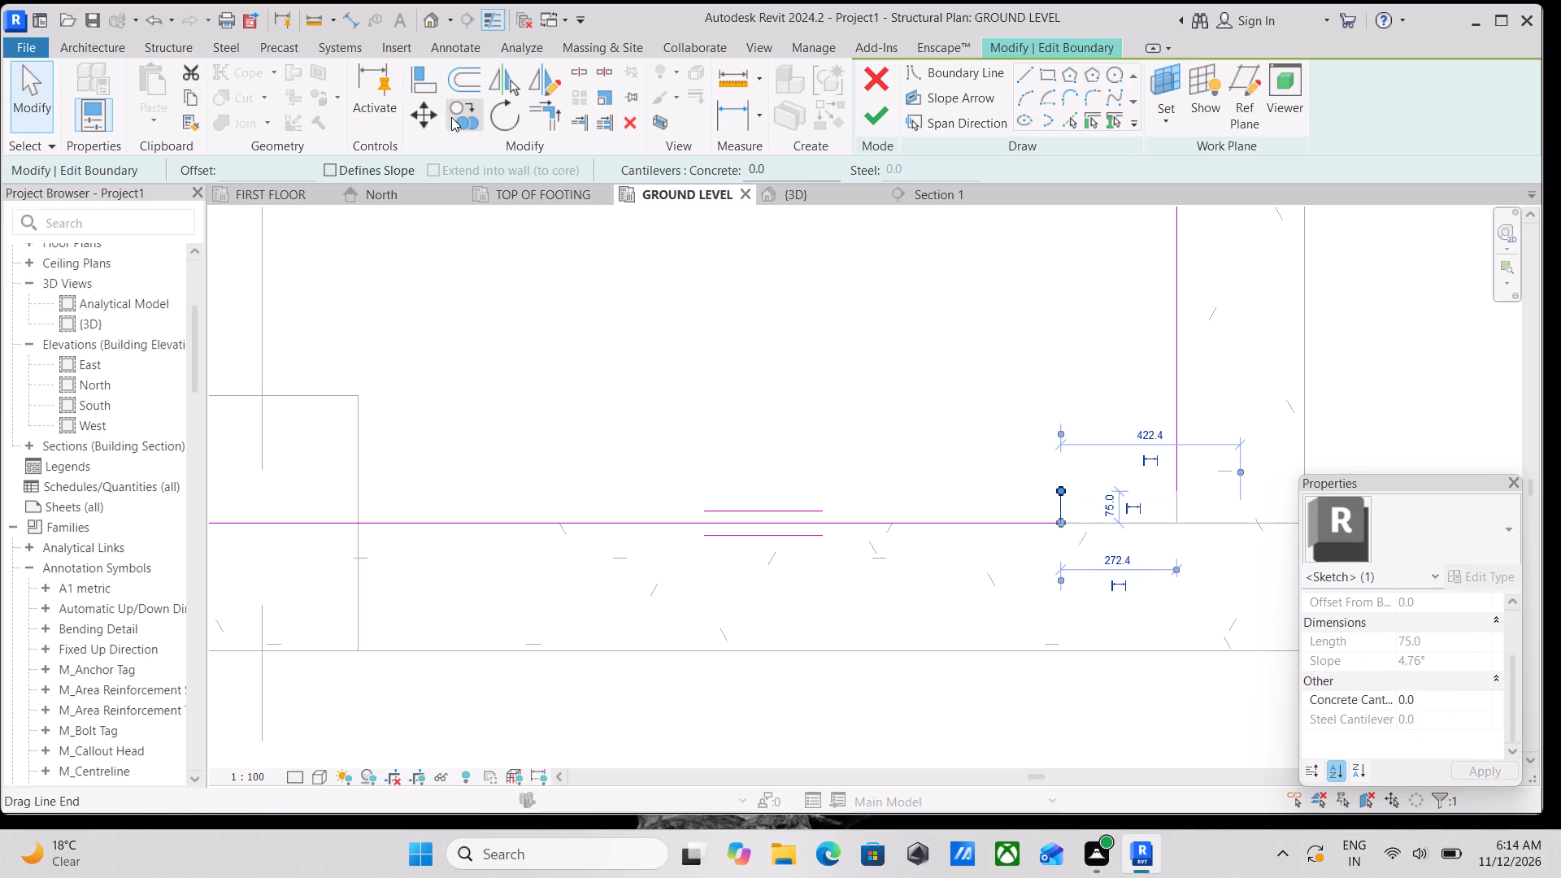
{"action": "left_click", "coordinate": [420, 116]}
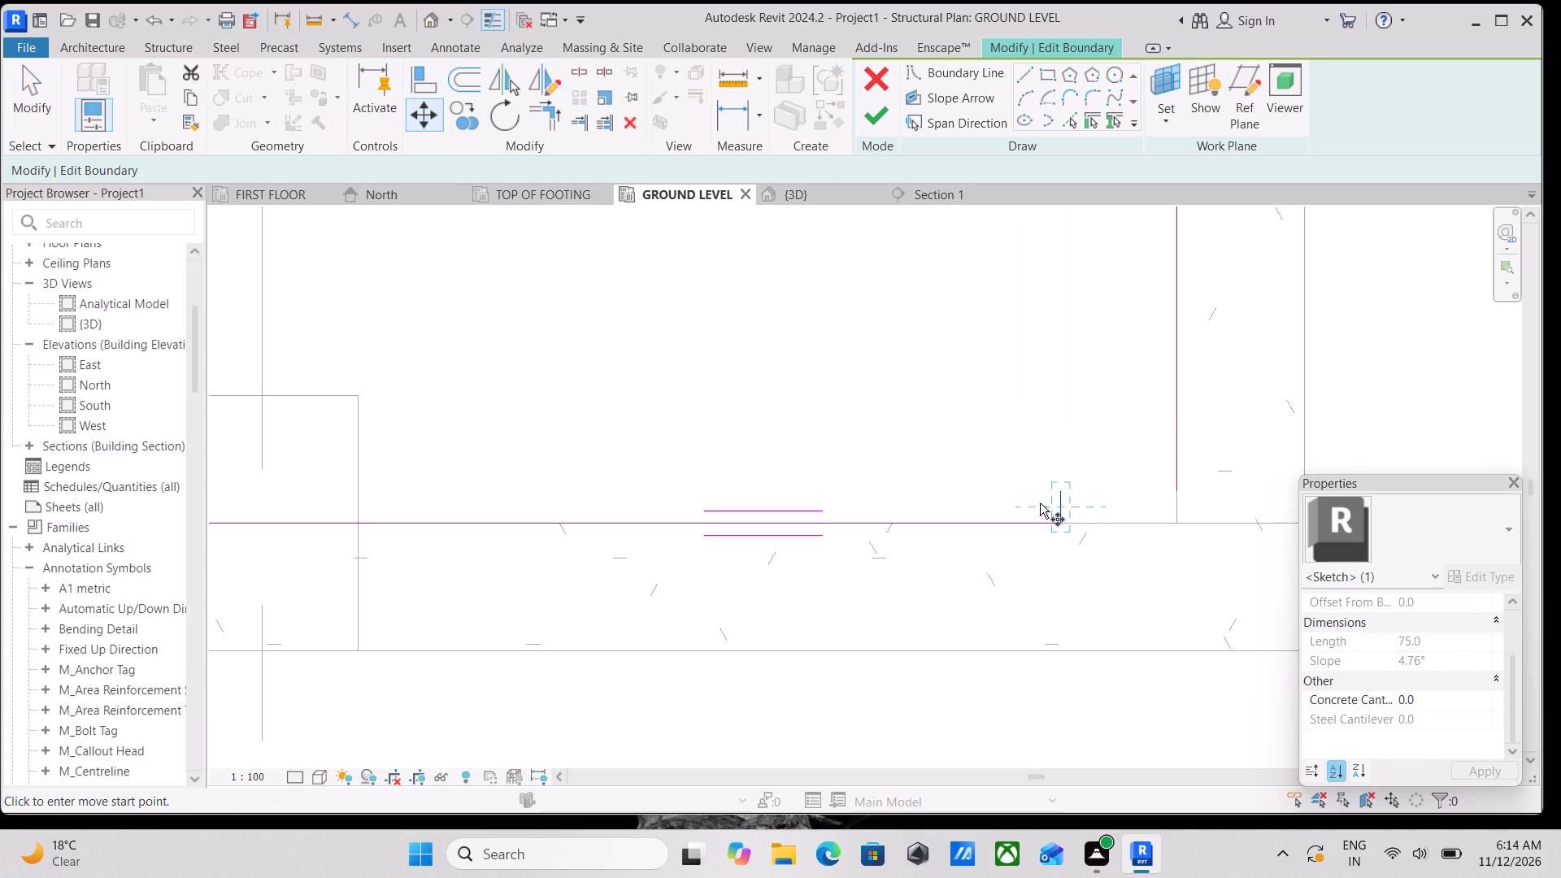
{"action": "left_click", "coordinate": [1054, 507]}
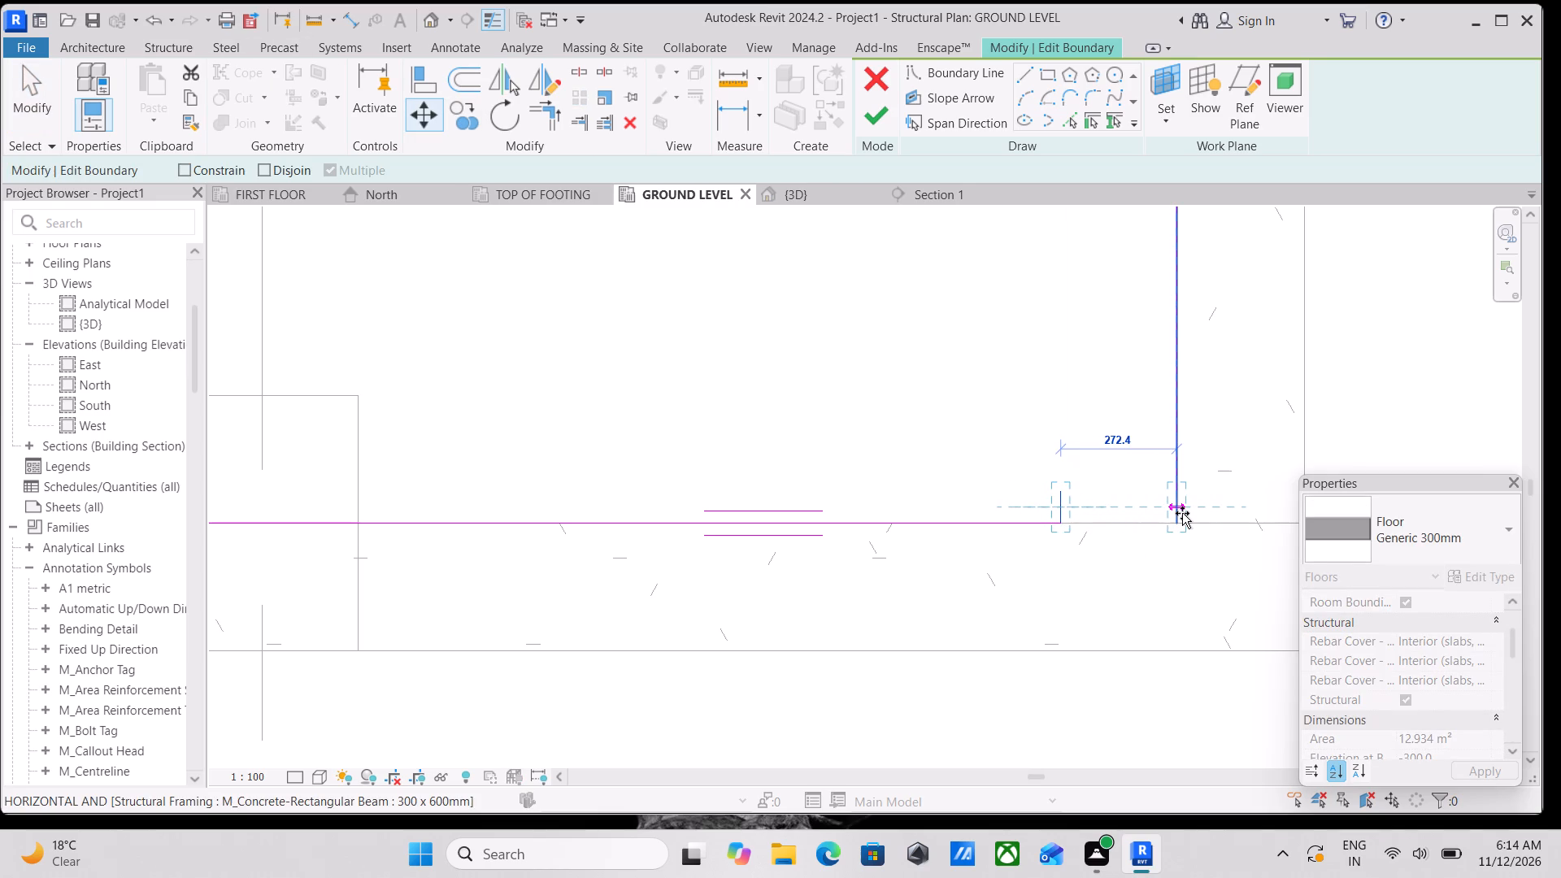
{"action": "left_click", "coordinate": [1182, 513]}
Move the short horizontal notch line at the upper-right corner about 247 mm up to the grid D beam's inner face.
{"action": "scroll", "coordinate": [1015, 425], "scroll_direction": "down", "scroll_amount": 3}
{"action": "middle_click", "coordinate": [1015, 425]}
{"action": "scroll", "coordinate": [1015, 425], "scroll_direction": "up", "scroll_amount": 1}
{"action": "scroll", "coordinate": [1014, 405], "scroll_direction": "down", "scroll_amount": 4}
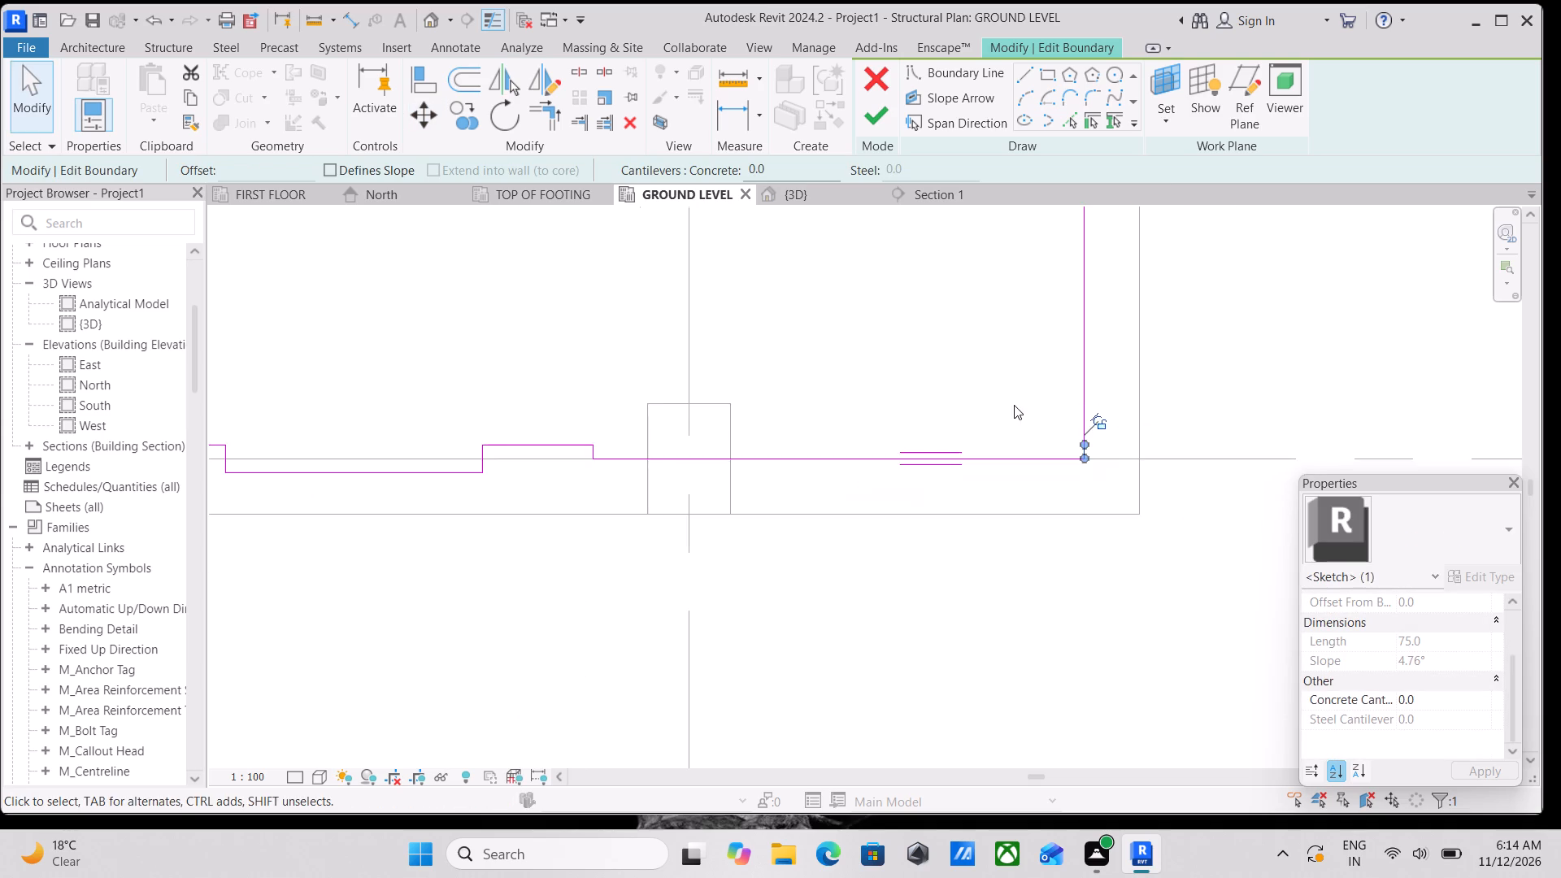
{"action": "middle_click_drag", "start_coordinate": [1014, 405], "coordinate": [987, 473]}
{"action": "scroll", "coordinate": [937, 429], "scroll_direction": "down", "scroll_amount": 2}
{"action": "middle_click_drag", "start_coordinate": [899, 390], "coordinate": [901, 513]}
{"action": "middle_click_drag", "start_coordinate": [897, 409], "coordinate": [921, 561]}
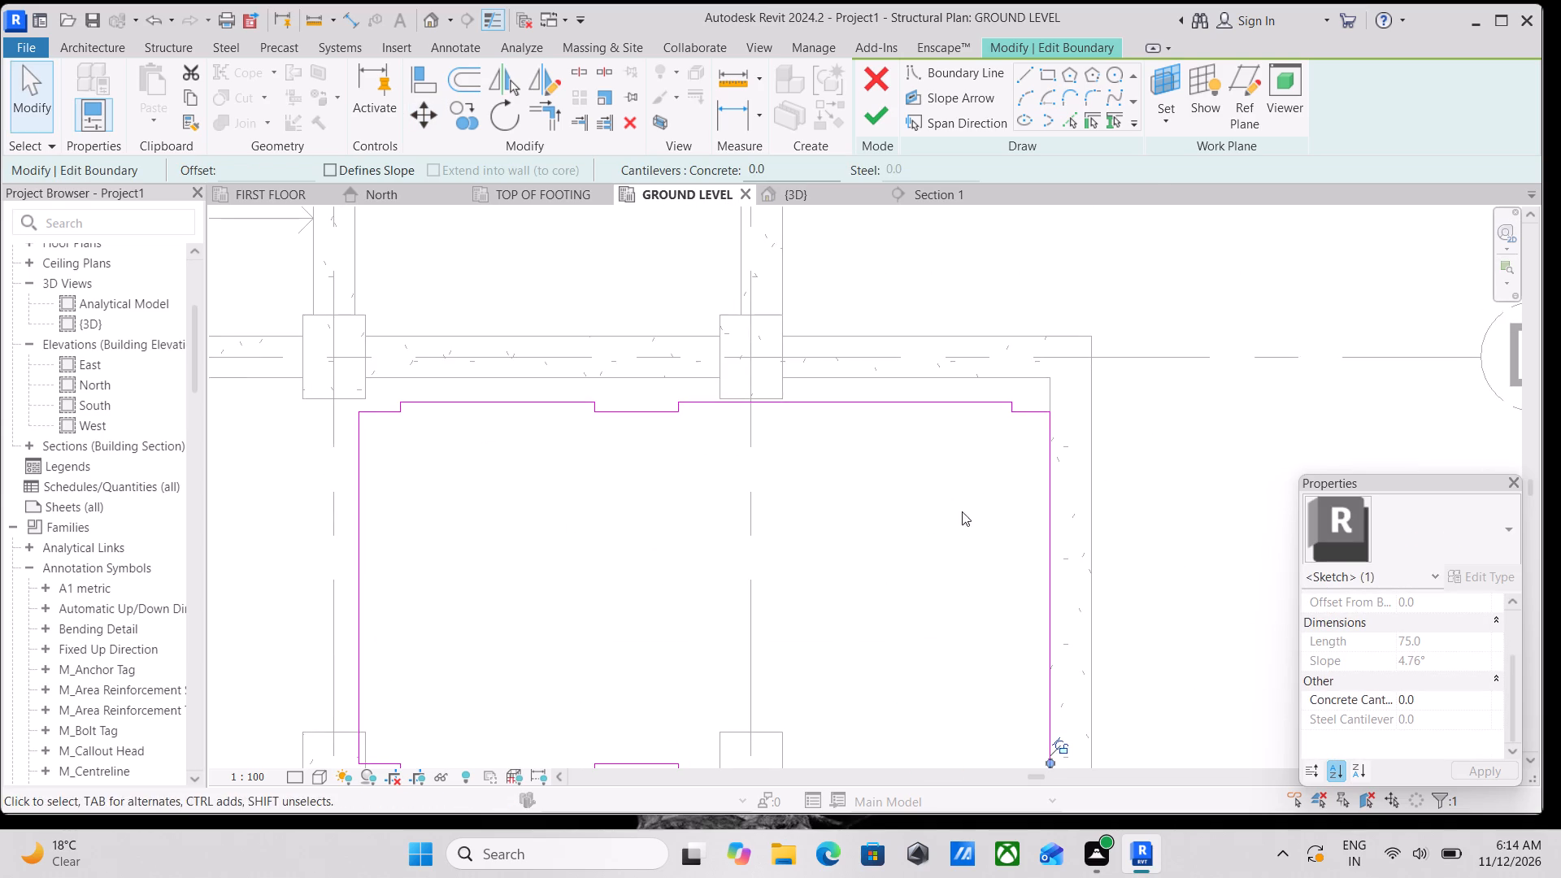
{"action": "scroll", "coordinate": [1068, 421], "scroll_direction": "up", "scroll_amount": 8}
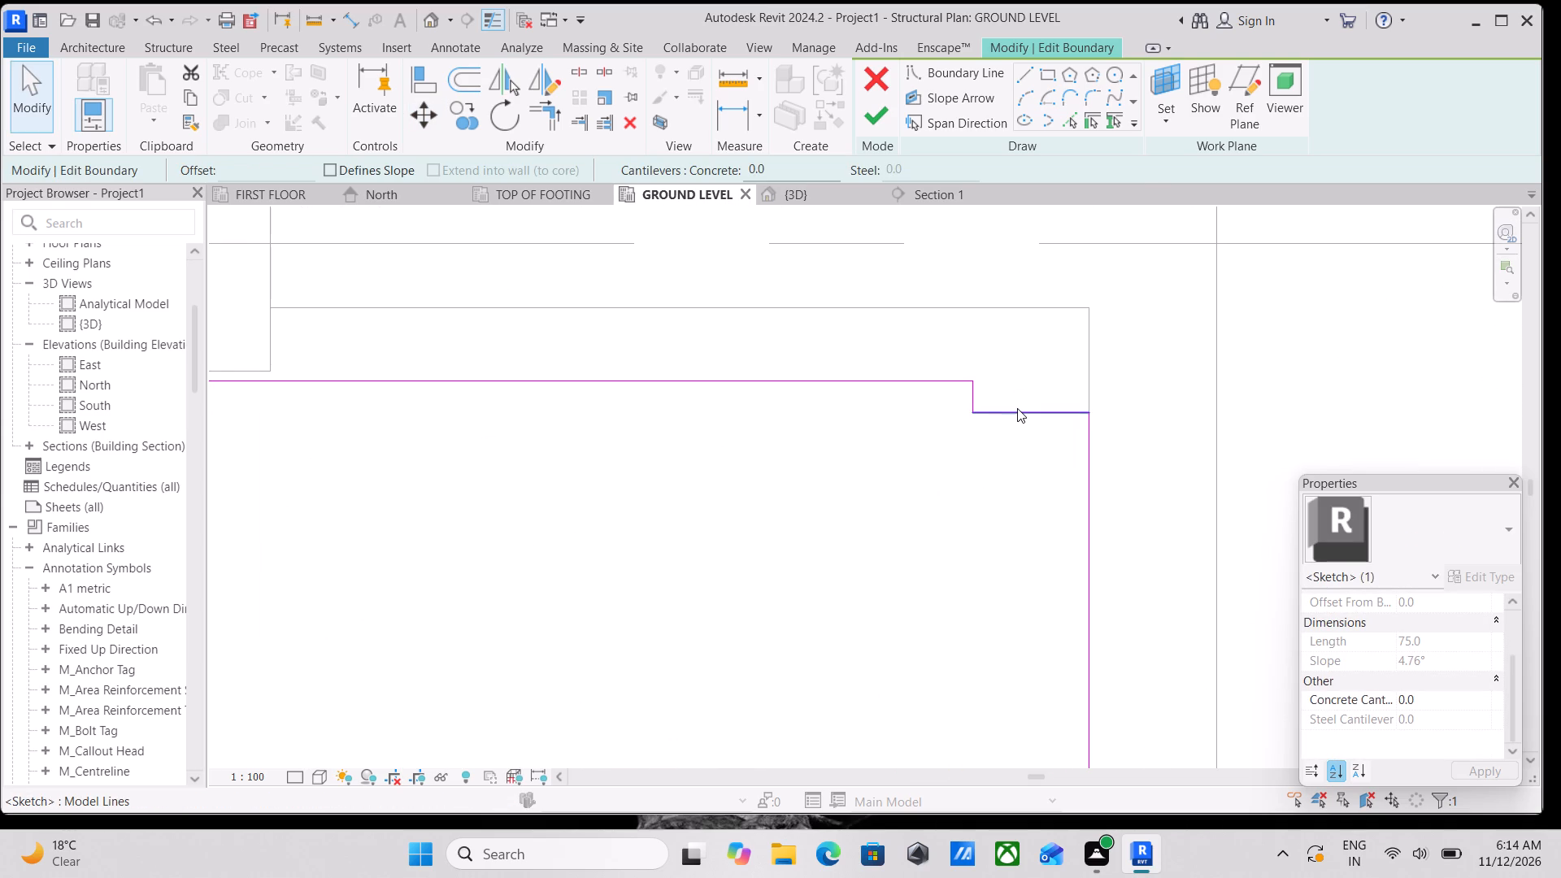
{"action": "left_click", "coordinate": [1004, 412]}
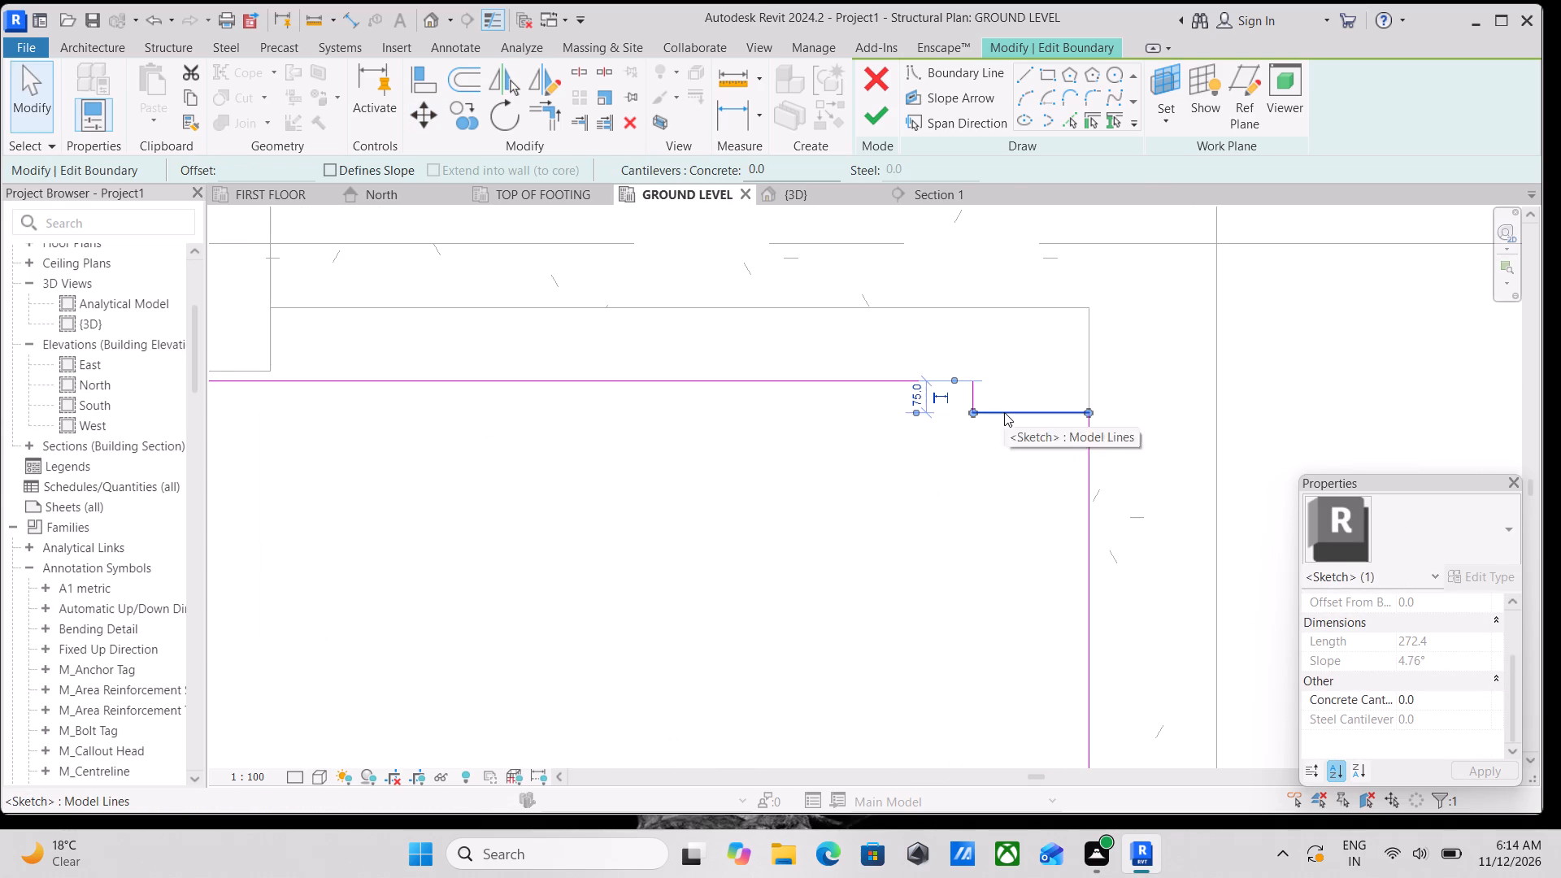
{"action": "left_click", "coordinate": [417, 115]}
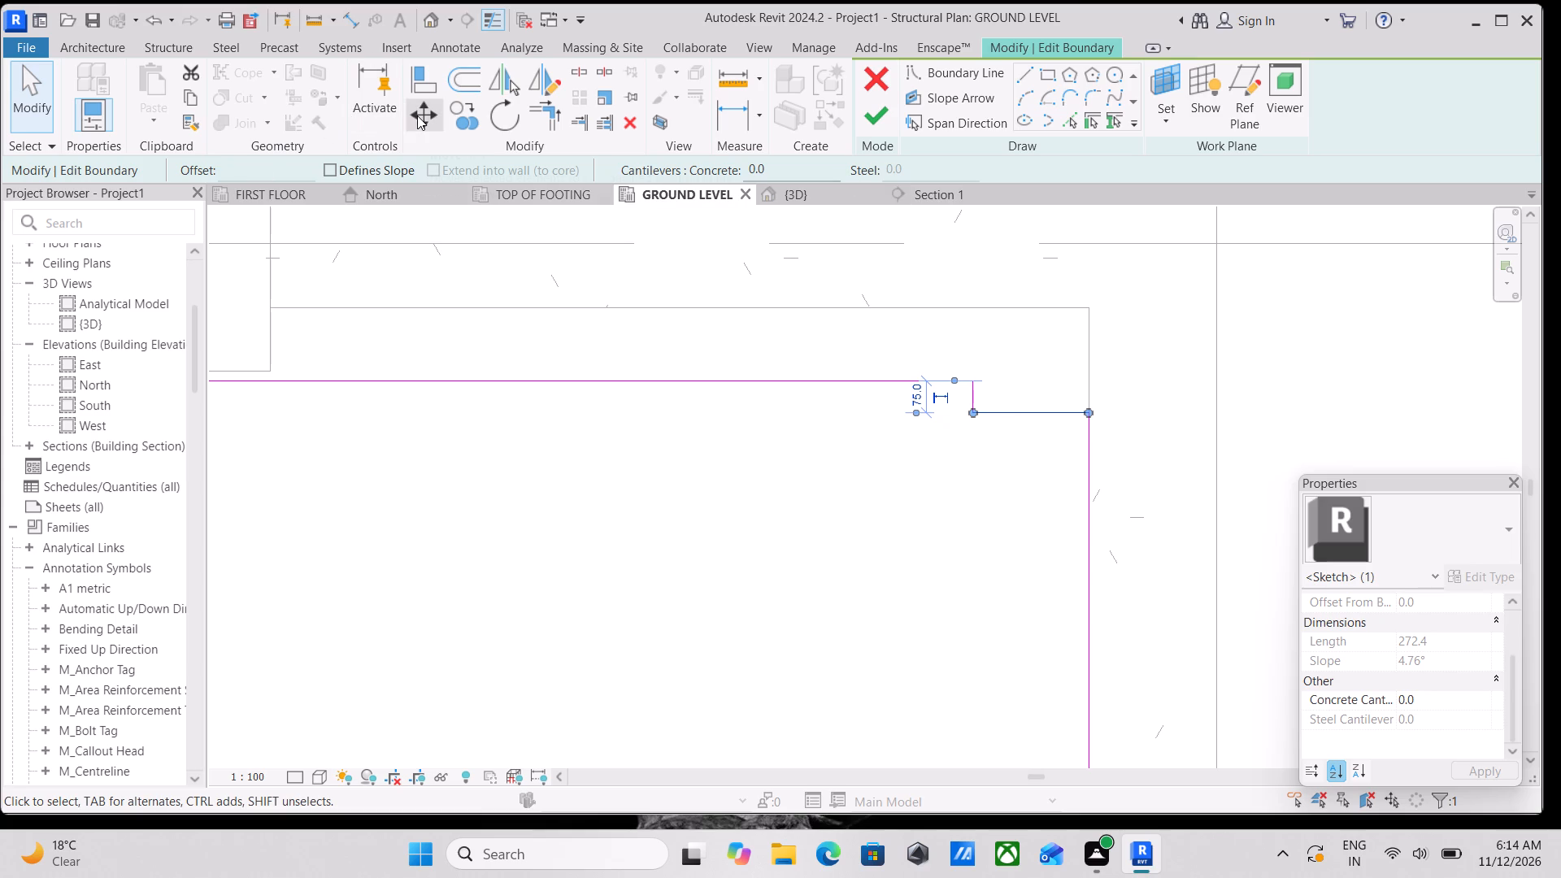
{"action": "left_click", "coordinate": [1037, 411]}
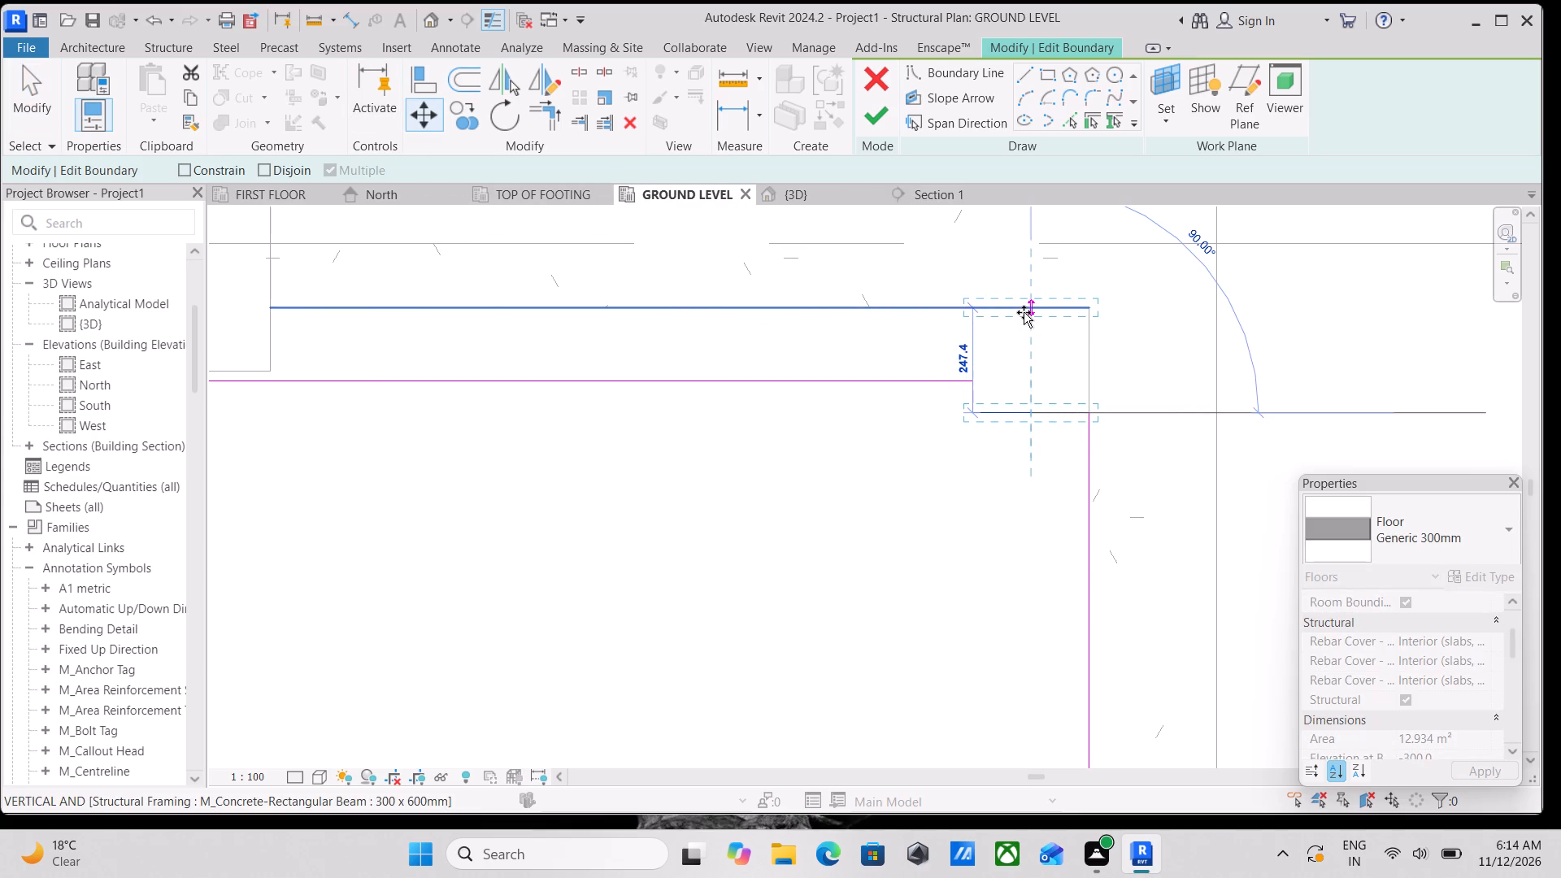
{"action": "left_click", "coordinate": [1024, 312]}
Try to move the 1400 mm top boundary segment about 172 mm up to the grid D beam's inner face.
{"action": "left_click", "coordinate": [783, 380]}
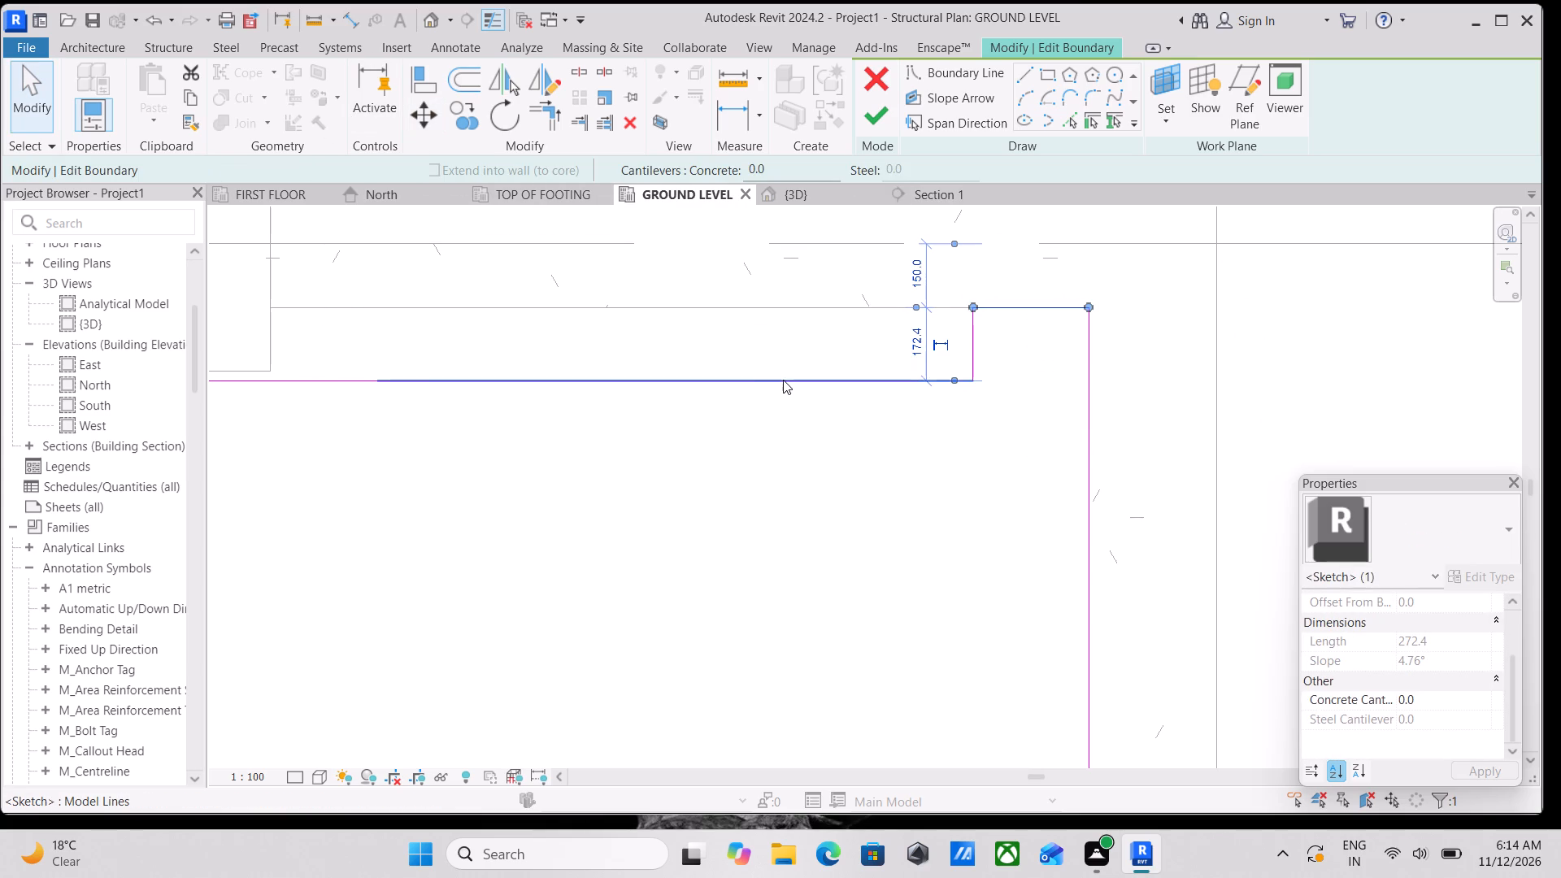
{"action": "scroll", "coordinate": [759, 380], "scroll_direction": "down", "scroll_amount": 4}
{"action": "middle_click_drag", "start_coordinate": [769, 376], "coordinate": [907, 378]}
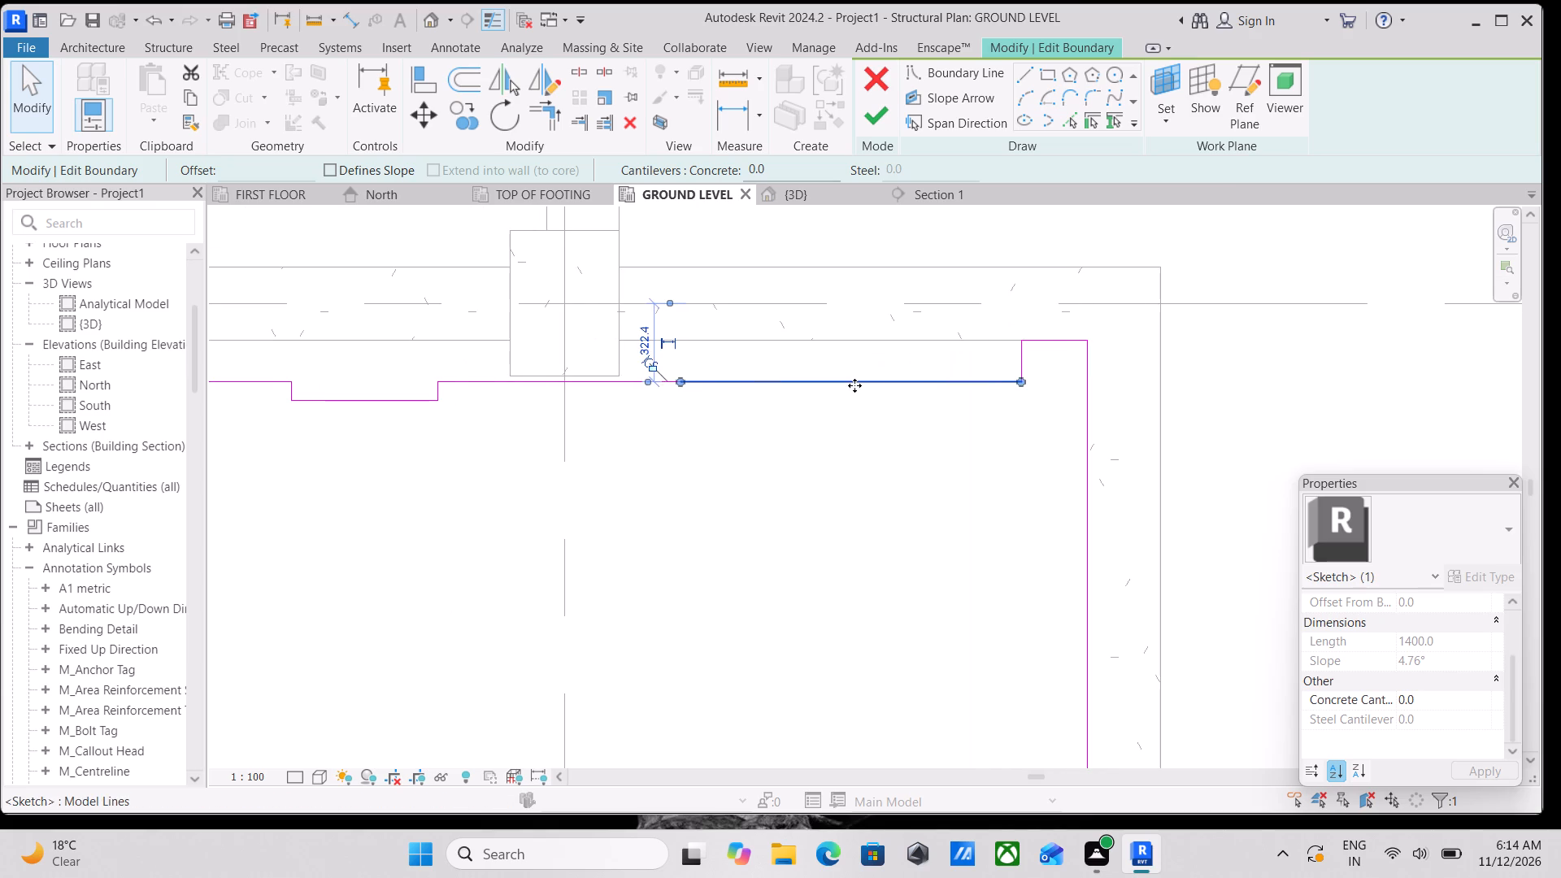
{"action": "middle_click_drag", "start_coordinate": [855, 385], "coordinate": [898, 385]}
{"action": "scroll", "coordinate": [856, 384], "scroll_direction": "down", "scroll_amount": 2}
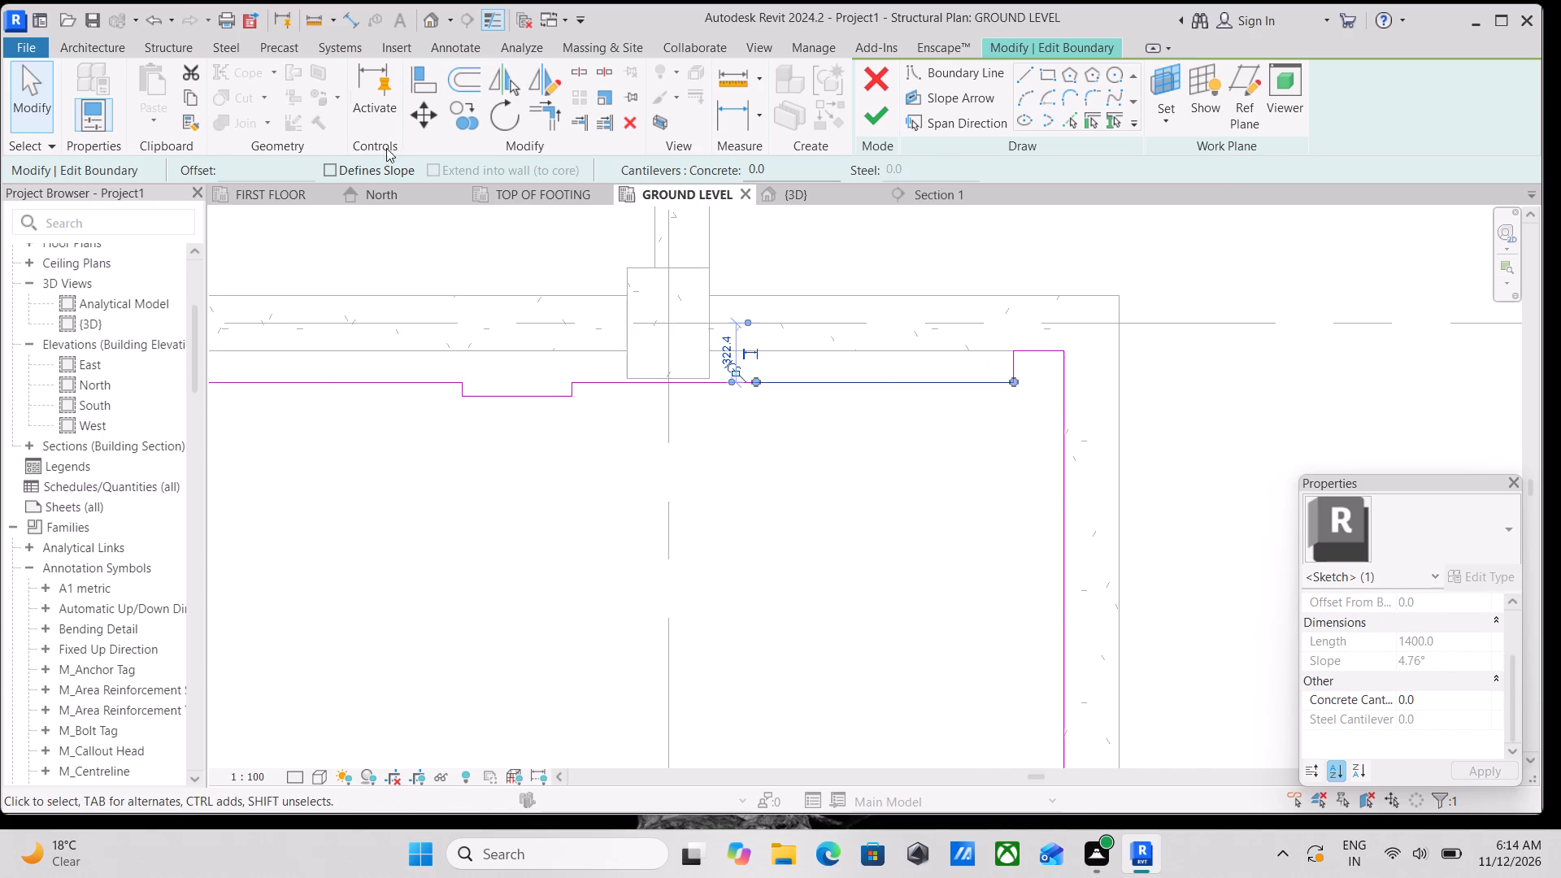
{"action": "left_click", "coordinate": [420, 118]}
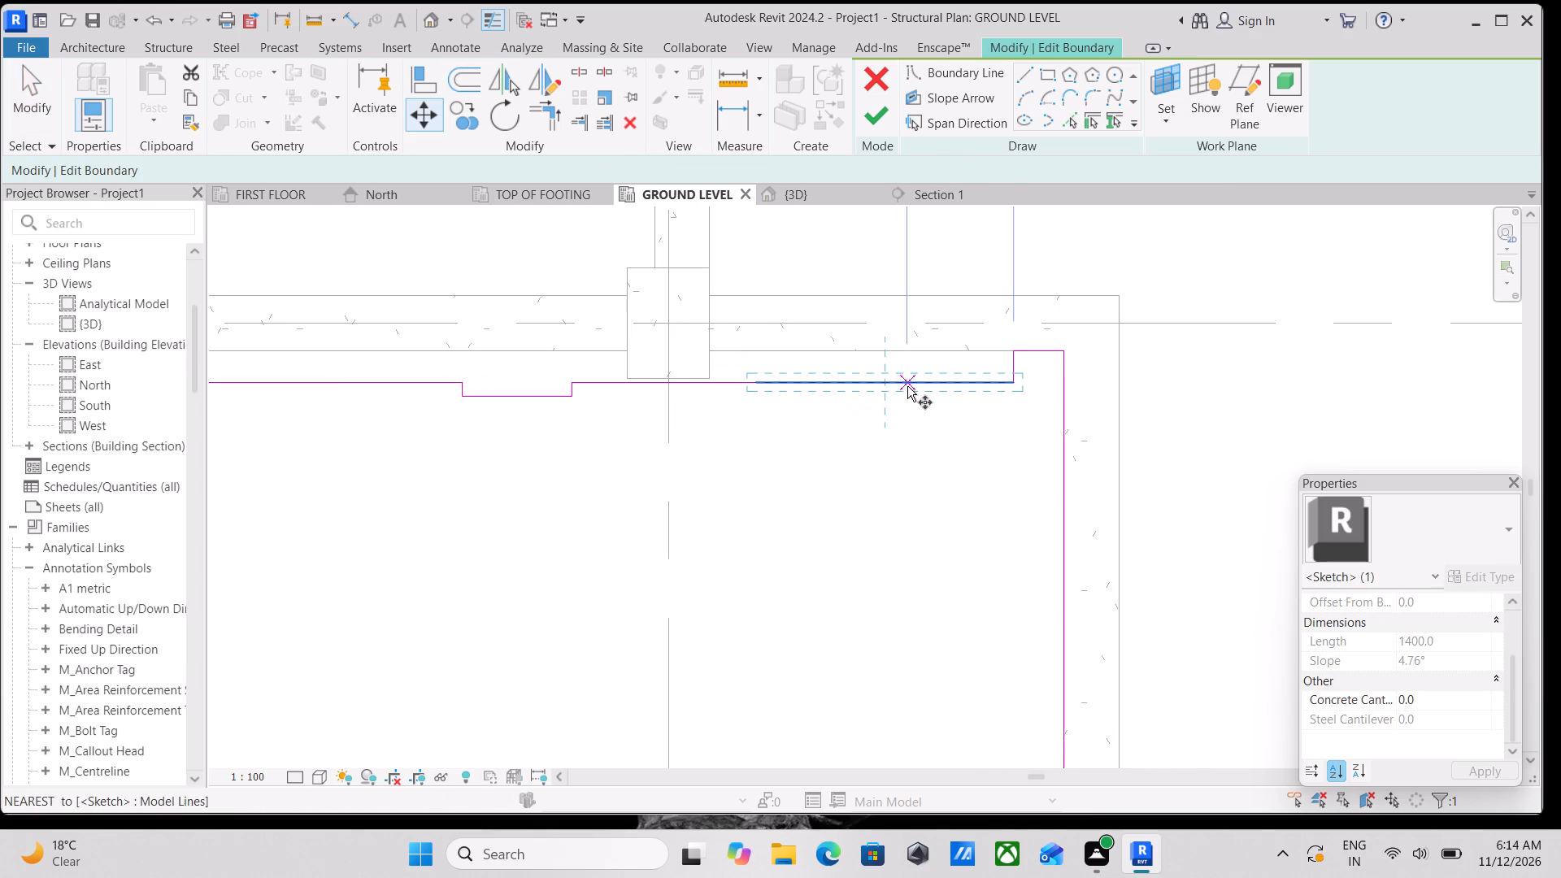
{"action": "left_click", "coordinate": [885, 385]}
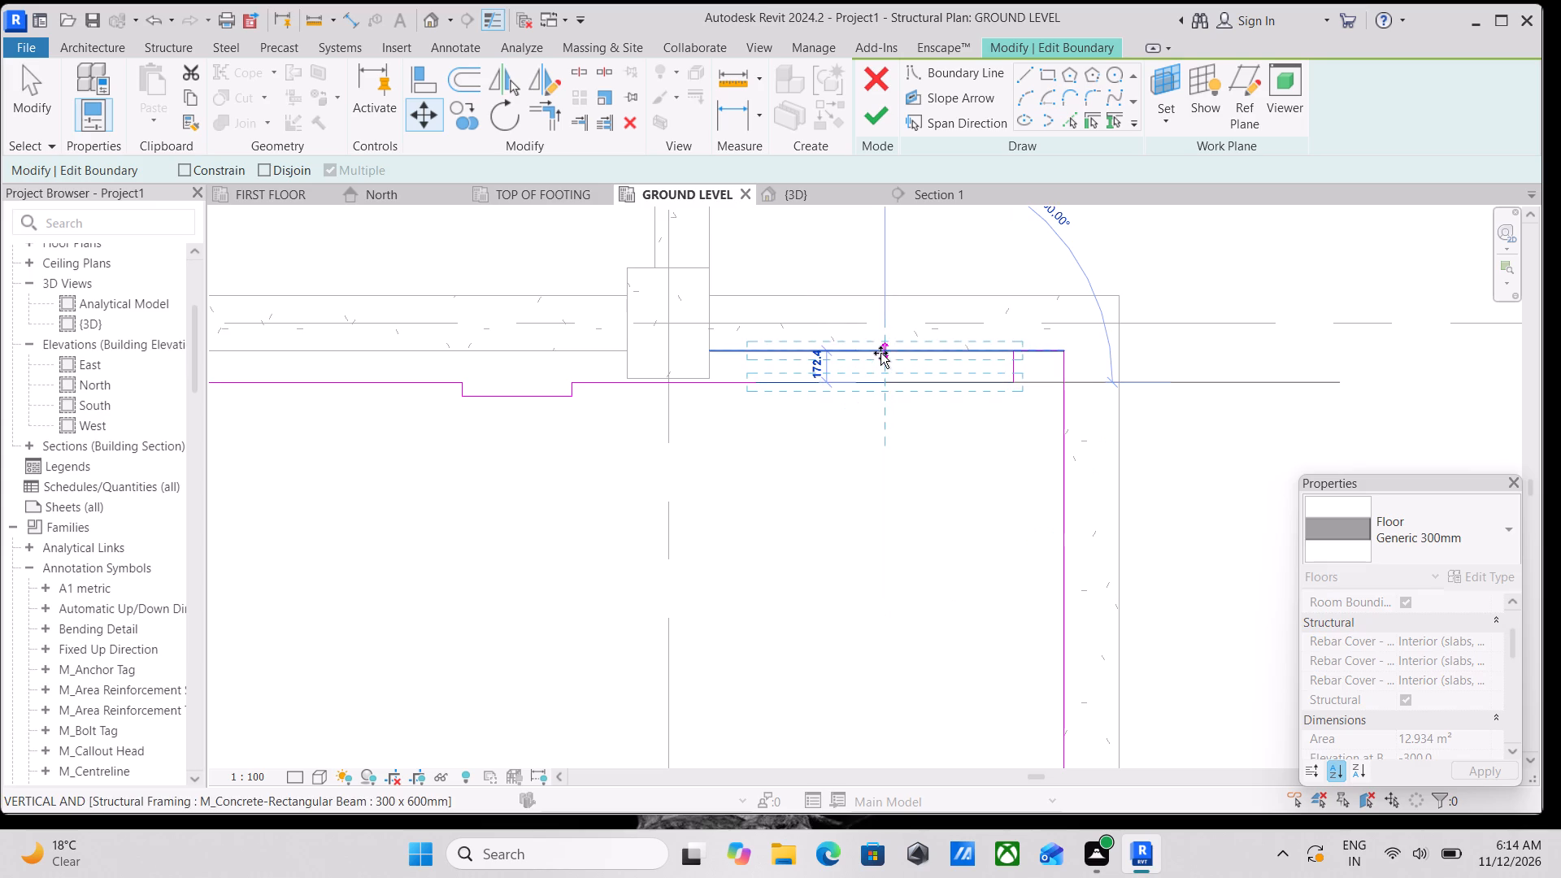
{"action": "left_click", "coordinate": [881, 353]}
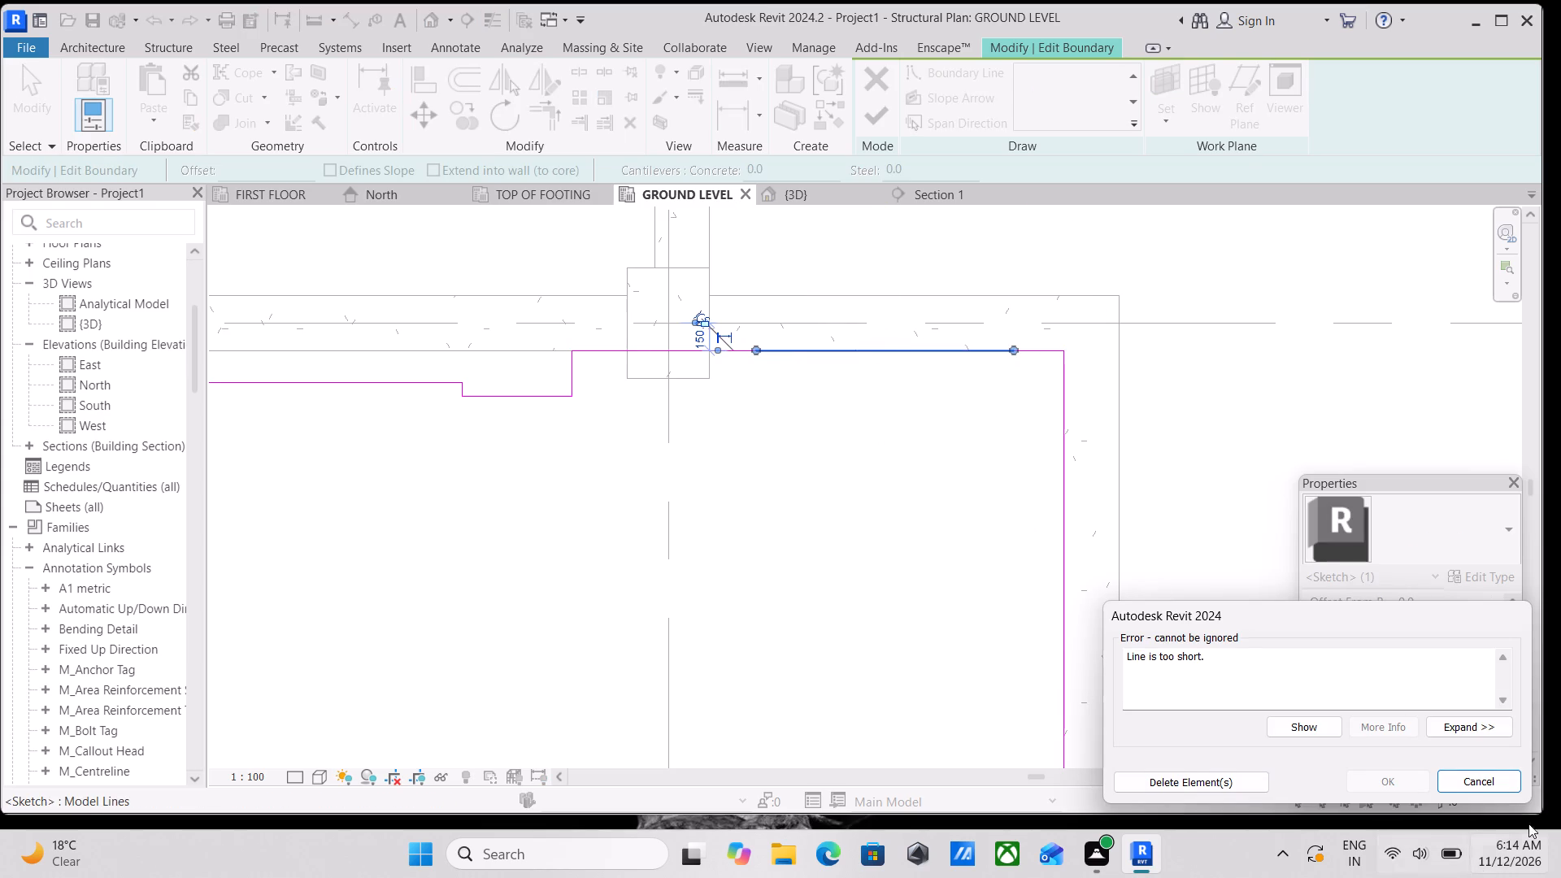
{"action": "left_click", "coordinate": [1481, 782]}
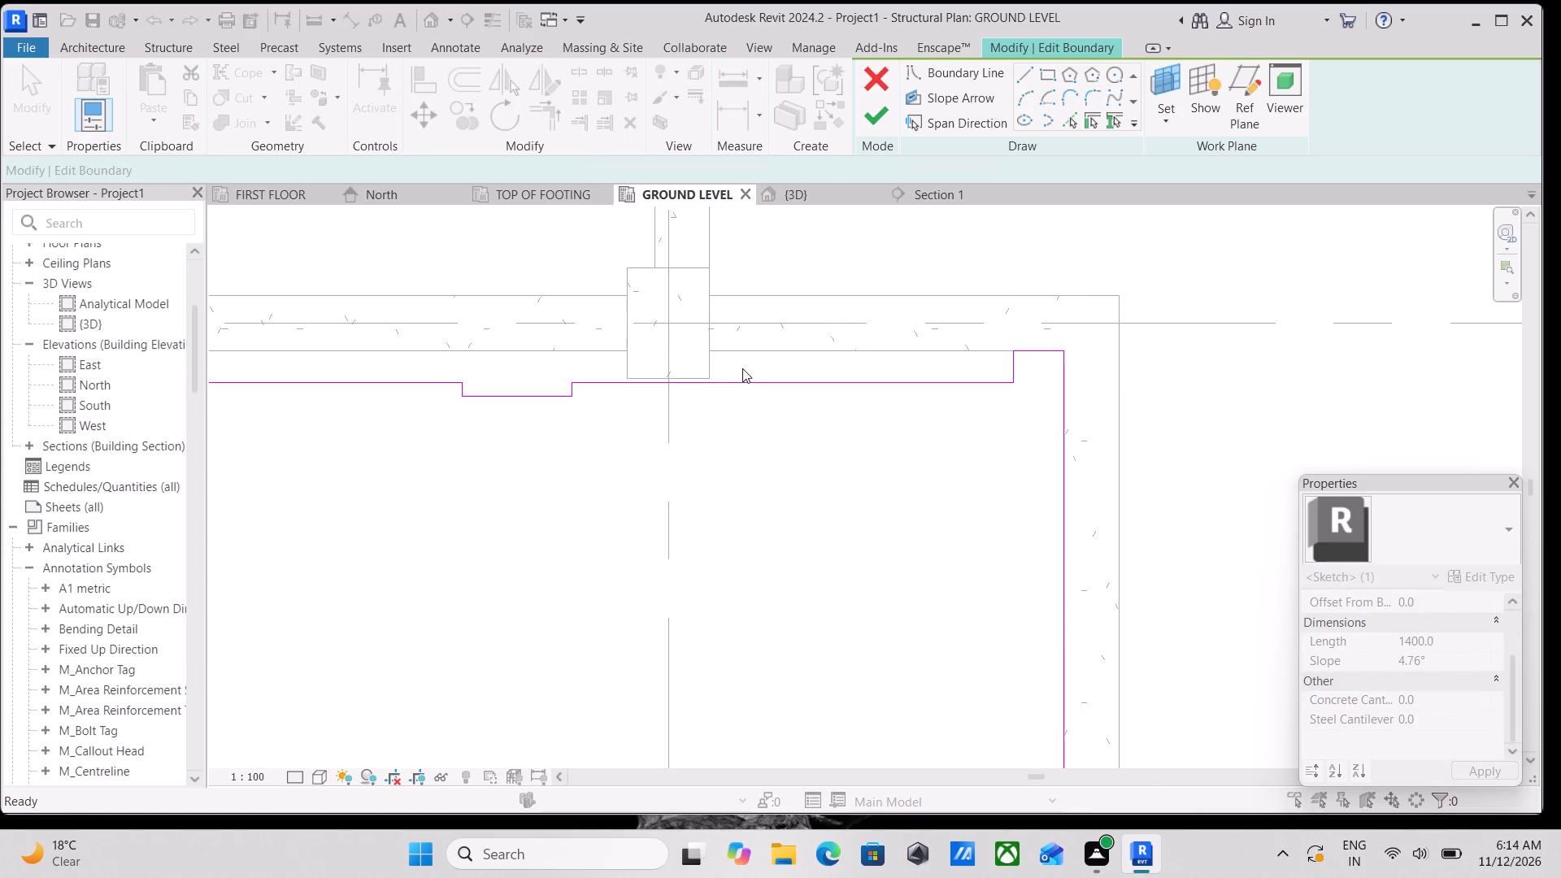
Delete the top boundary segment that passes just below the middle column on grid D.
{"action": "scroll", "coordinate": [674, 393], "scroll_direction": "up", "scroll_amount": 1}
{"action": "left_click", "coordinate": [680, 387]}
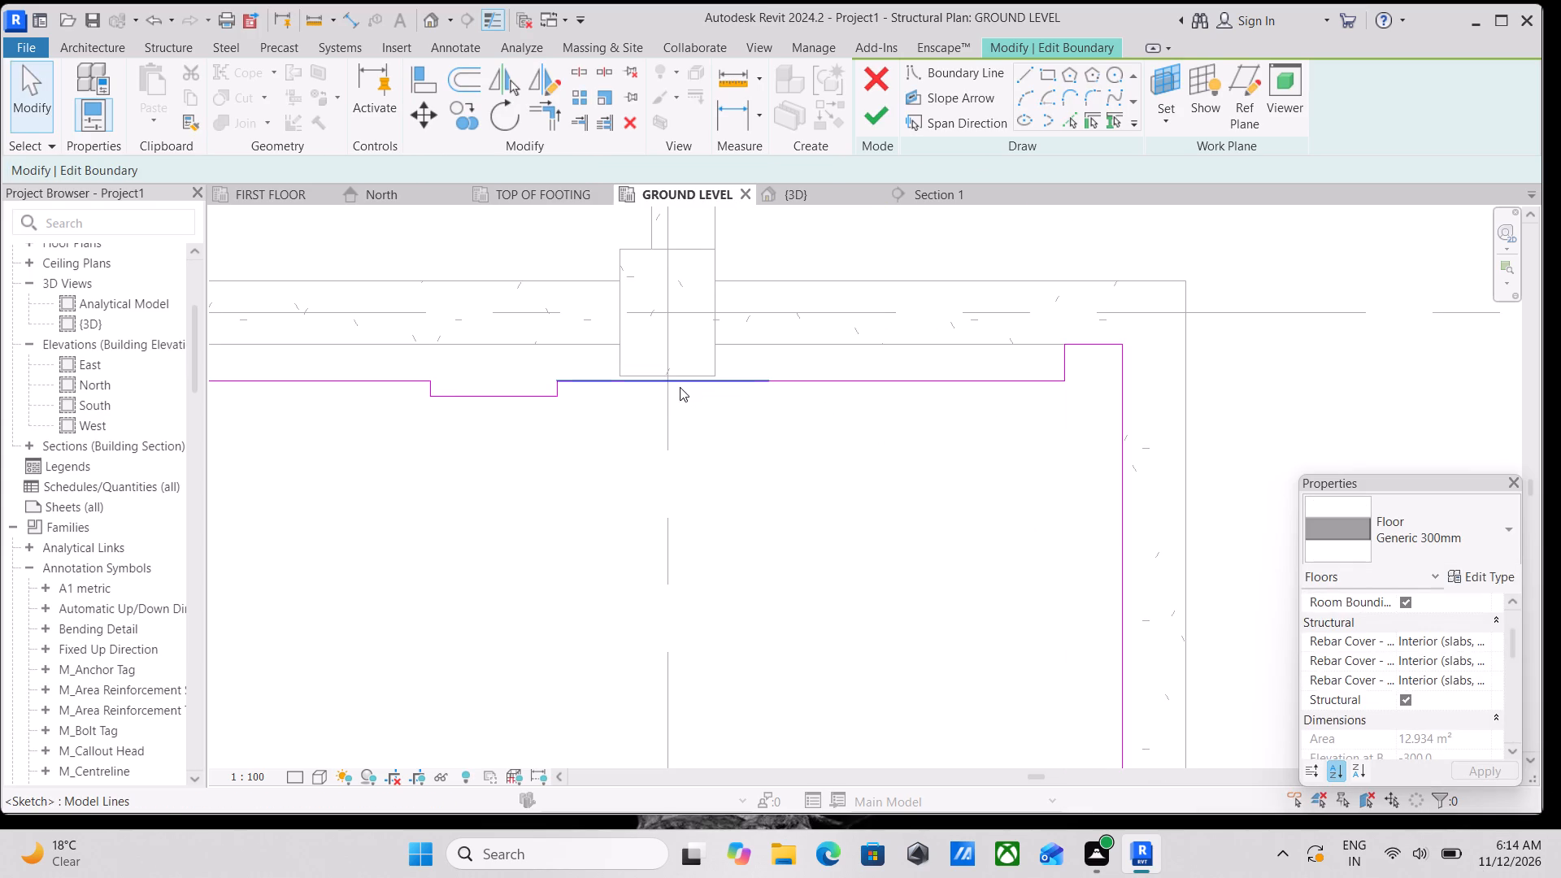
{"action": "right_click", "coordinate": [736, 389]}
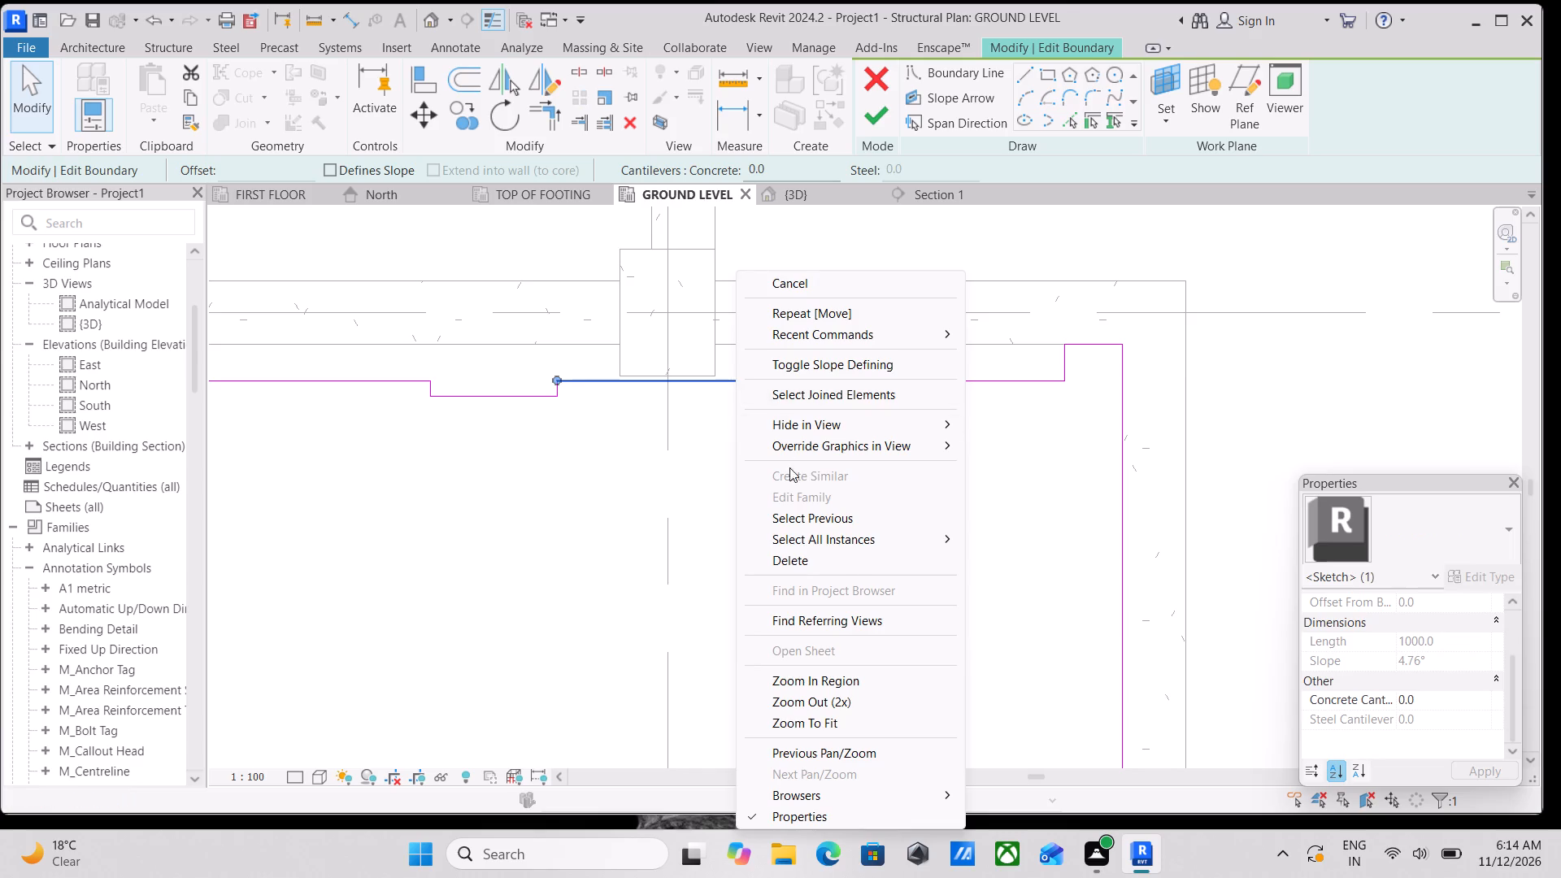
{"action": "left_click", "coordinate": [808, 565]}
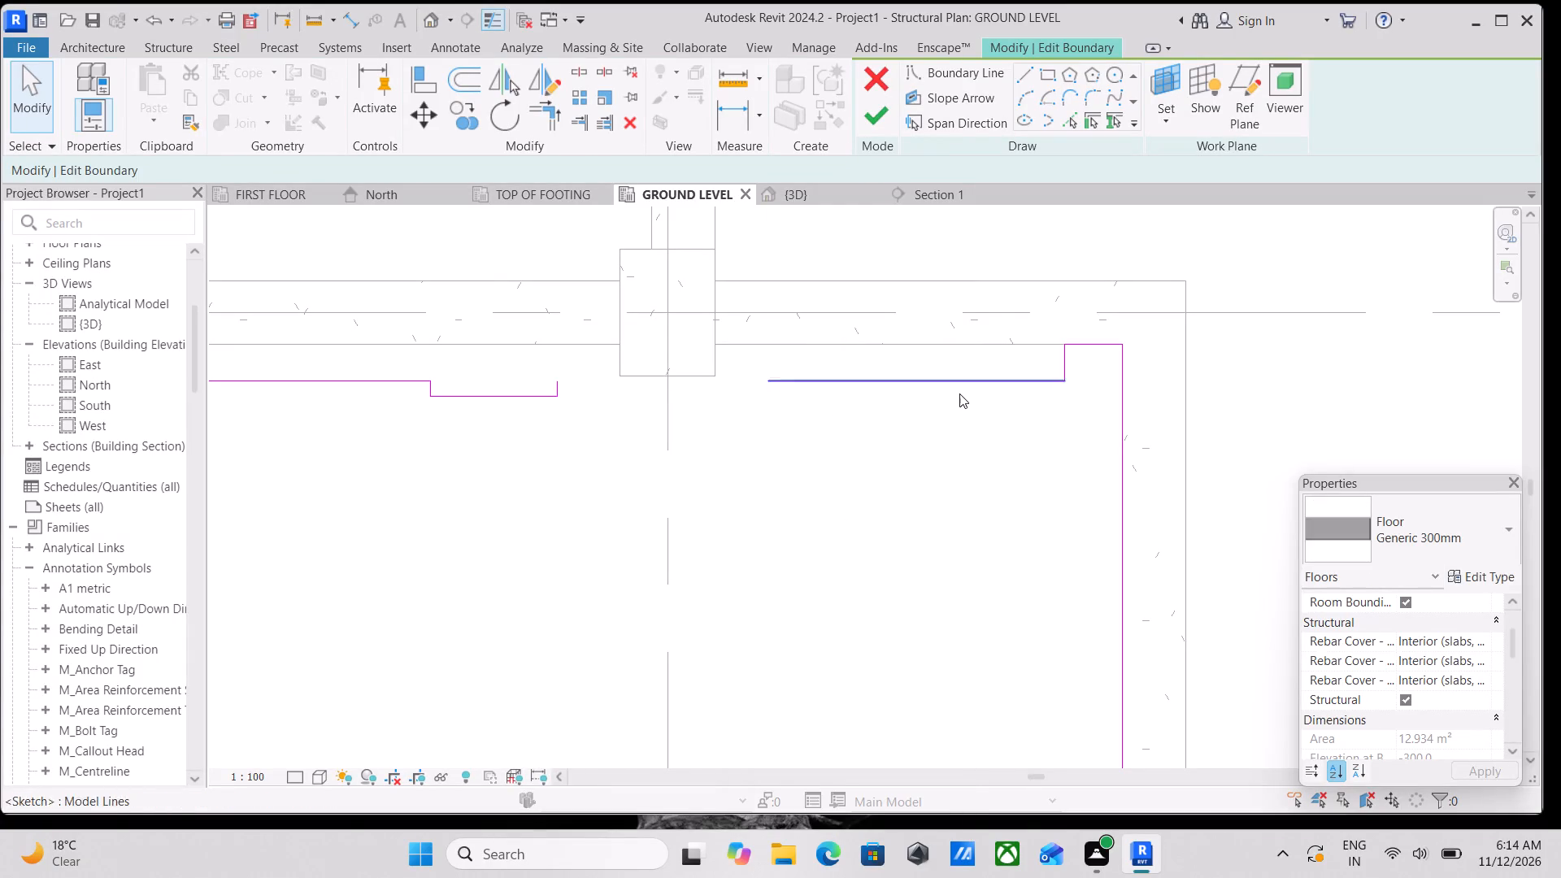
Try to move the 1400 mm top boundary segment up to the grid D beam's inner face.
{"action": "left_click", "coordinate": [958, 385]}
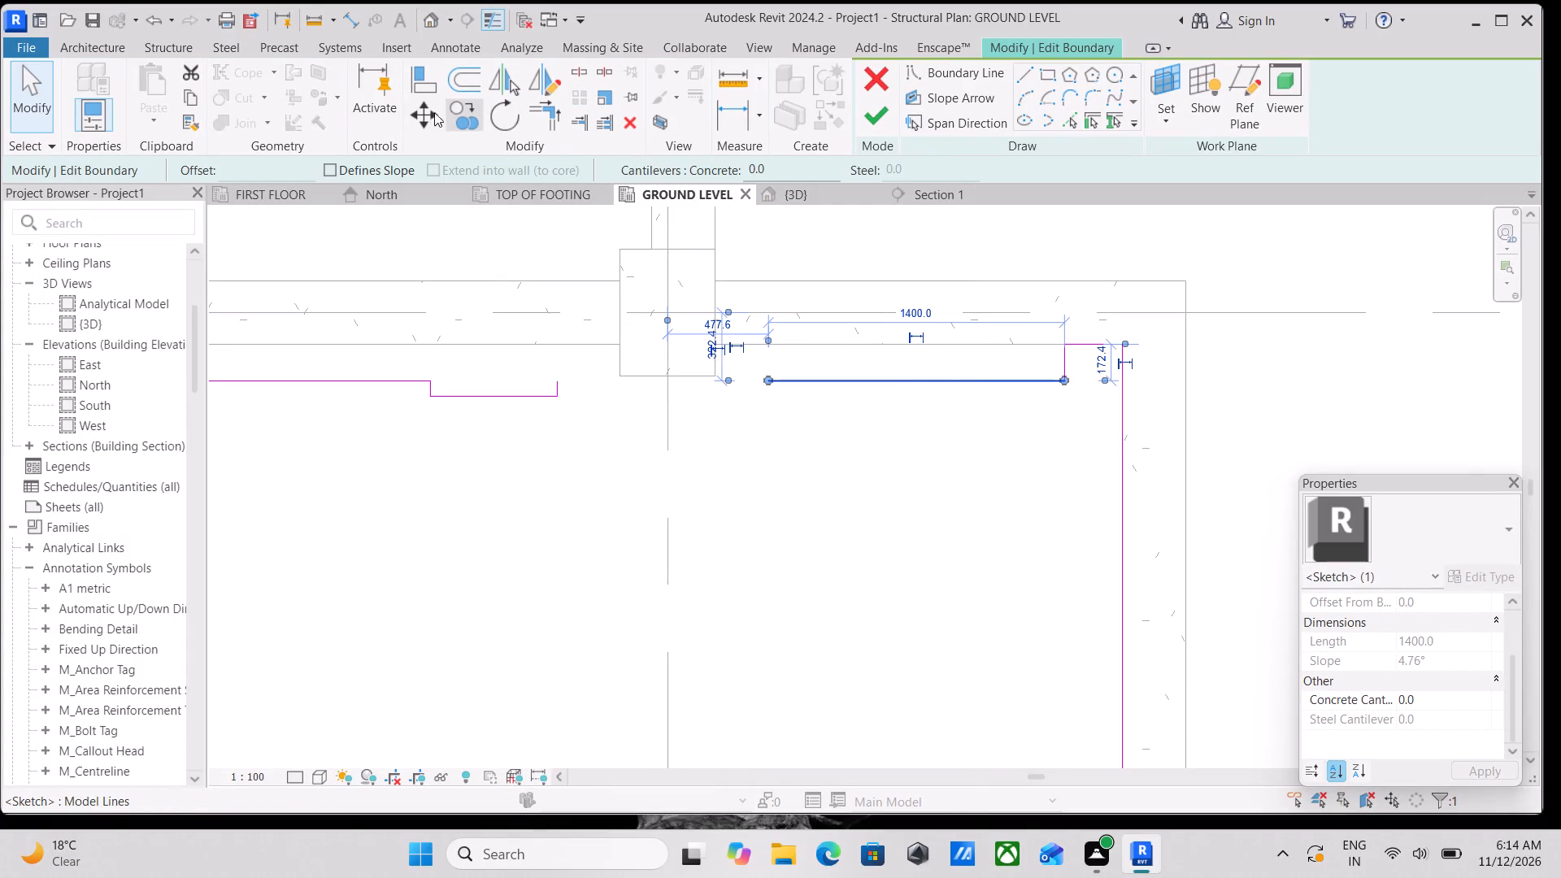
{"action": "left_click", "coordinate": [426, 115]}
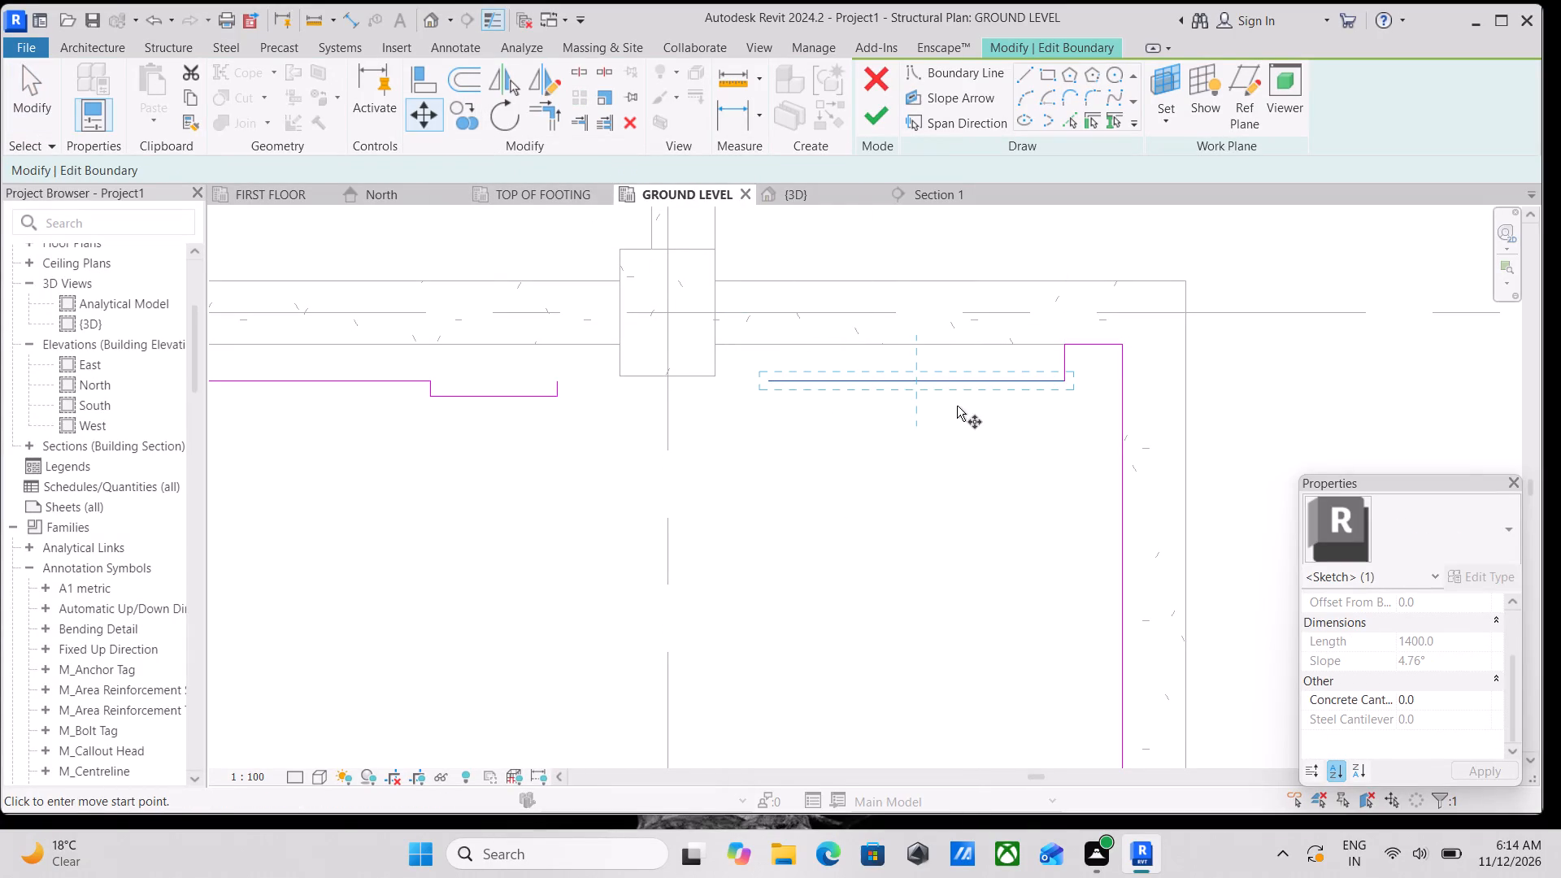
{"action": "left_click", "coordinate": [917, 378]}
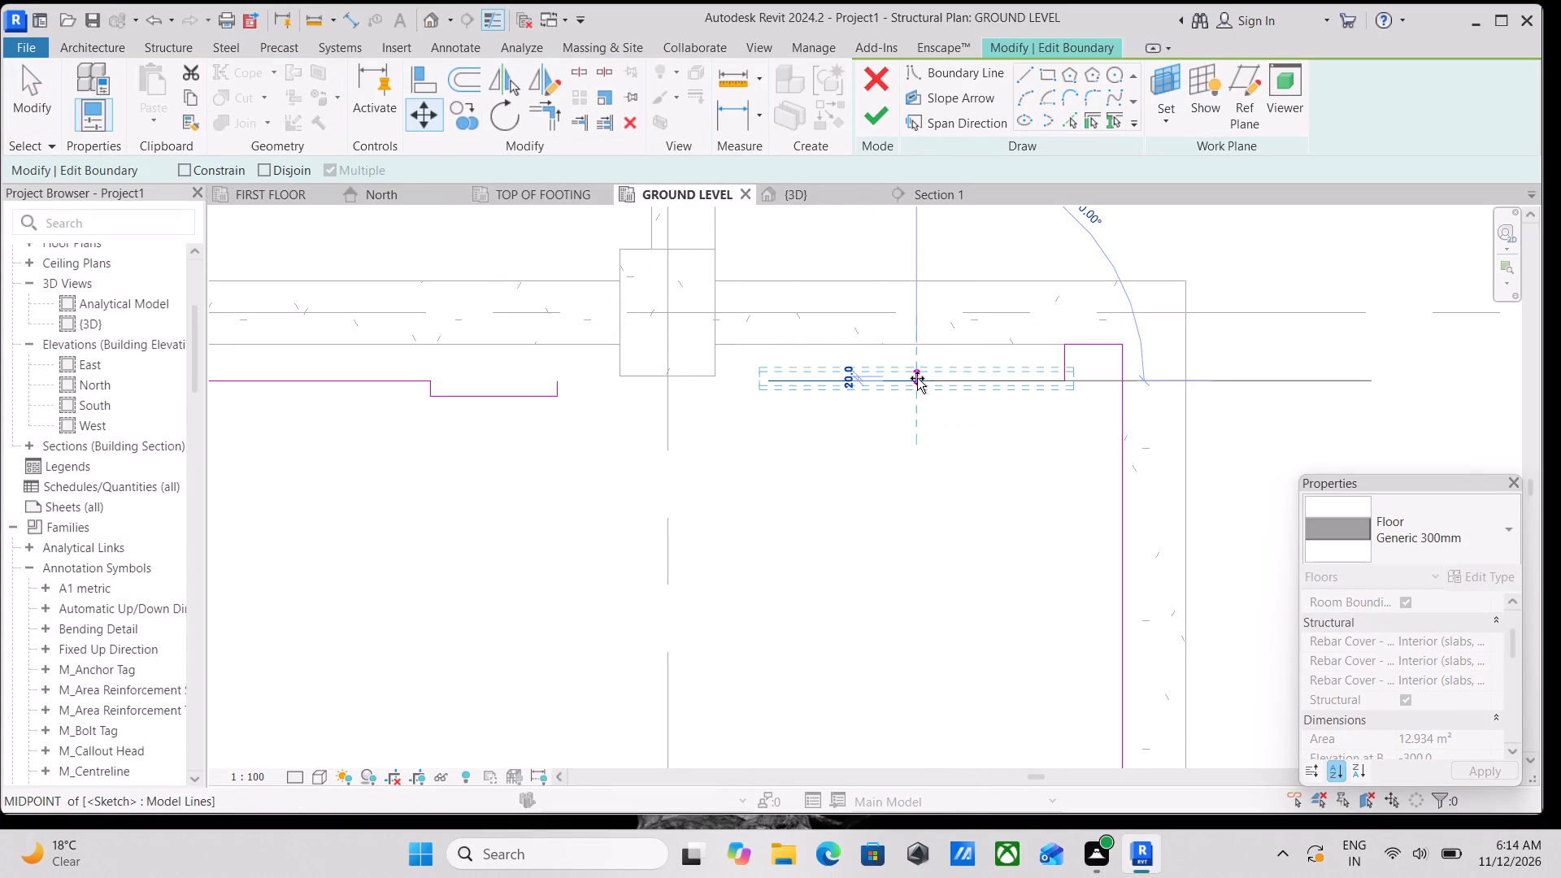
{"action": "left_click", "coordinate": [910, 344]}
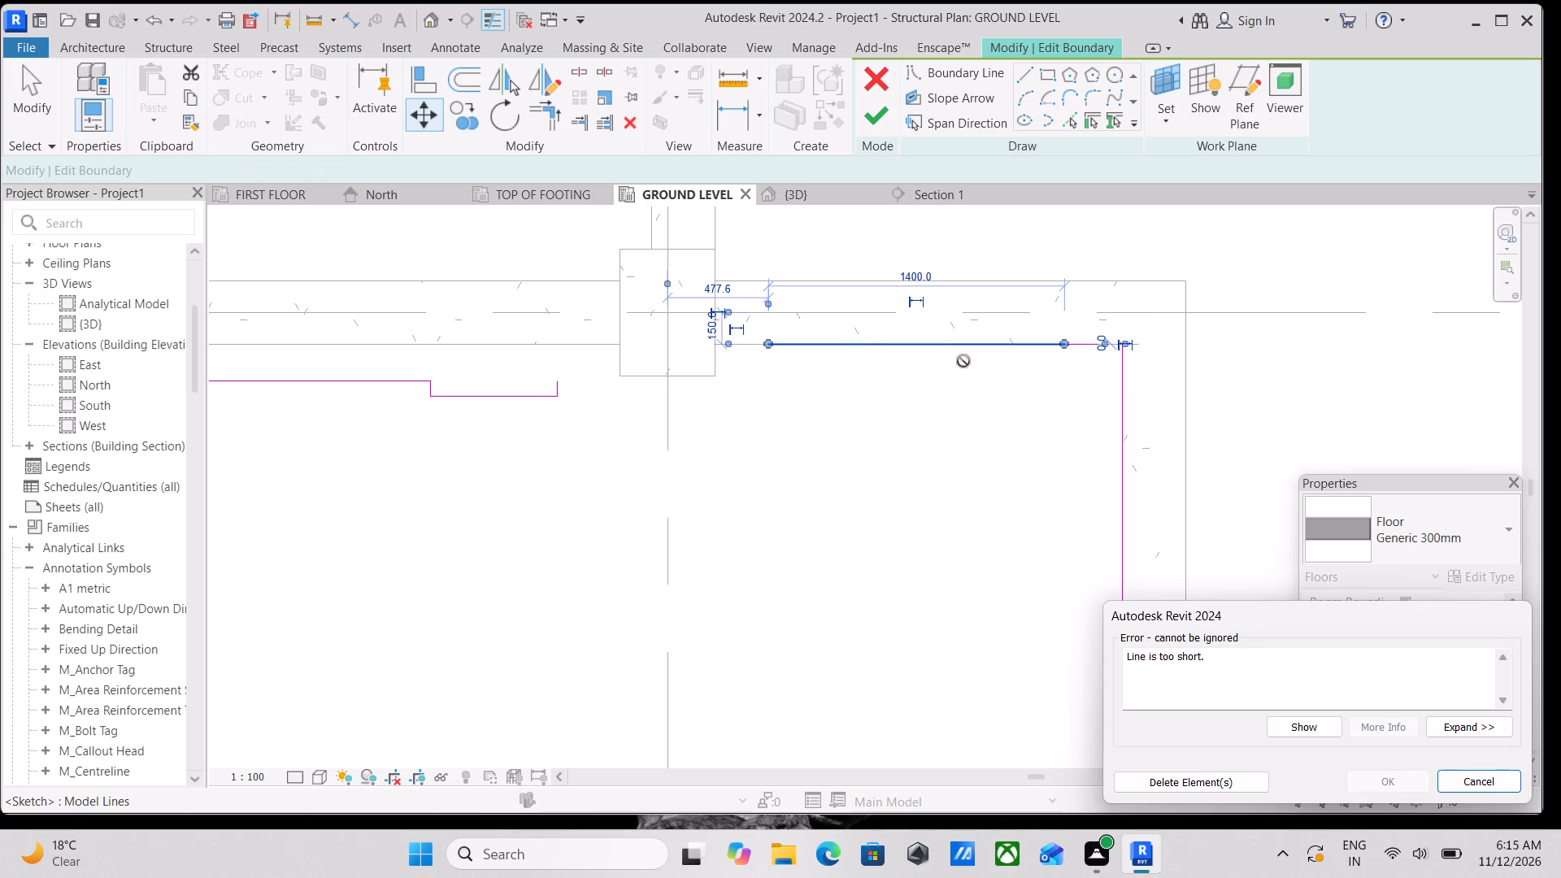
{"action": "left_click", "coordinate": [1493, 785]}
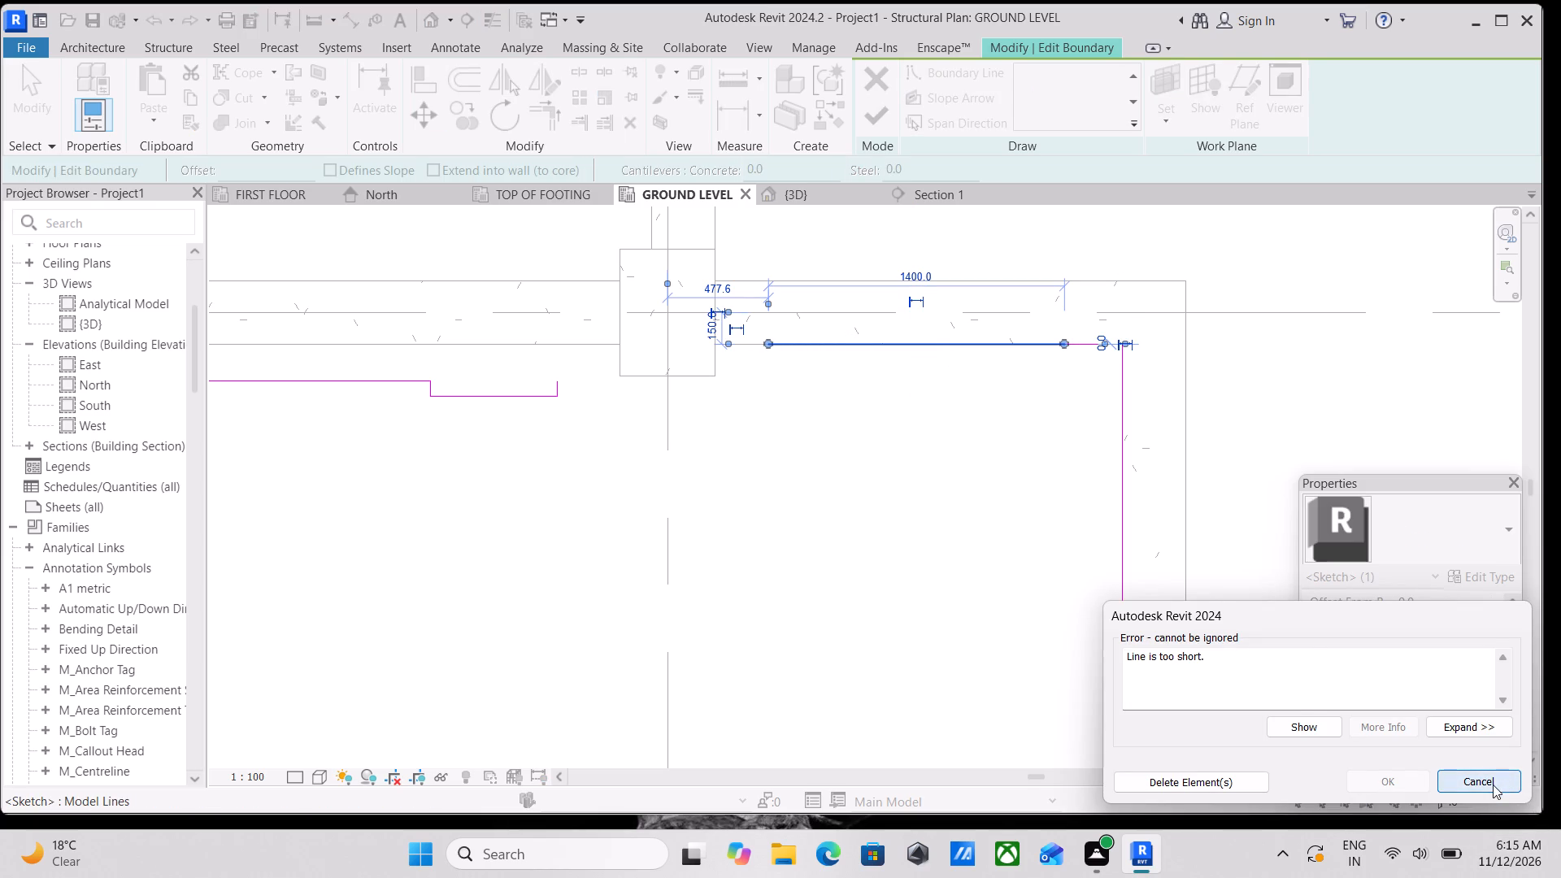
Delete the short vertical notch line joining the 1400 mm top segment to the upper-right corner boundary.
{"action": "scroll", "coordinate": [1099, 385], "scroll_direction": "up", "scroll_amount": 2}
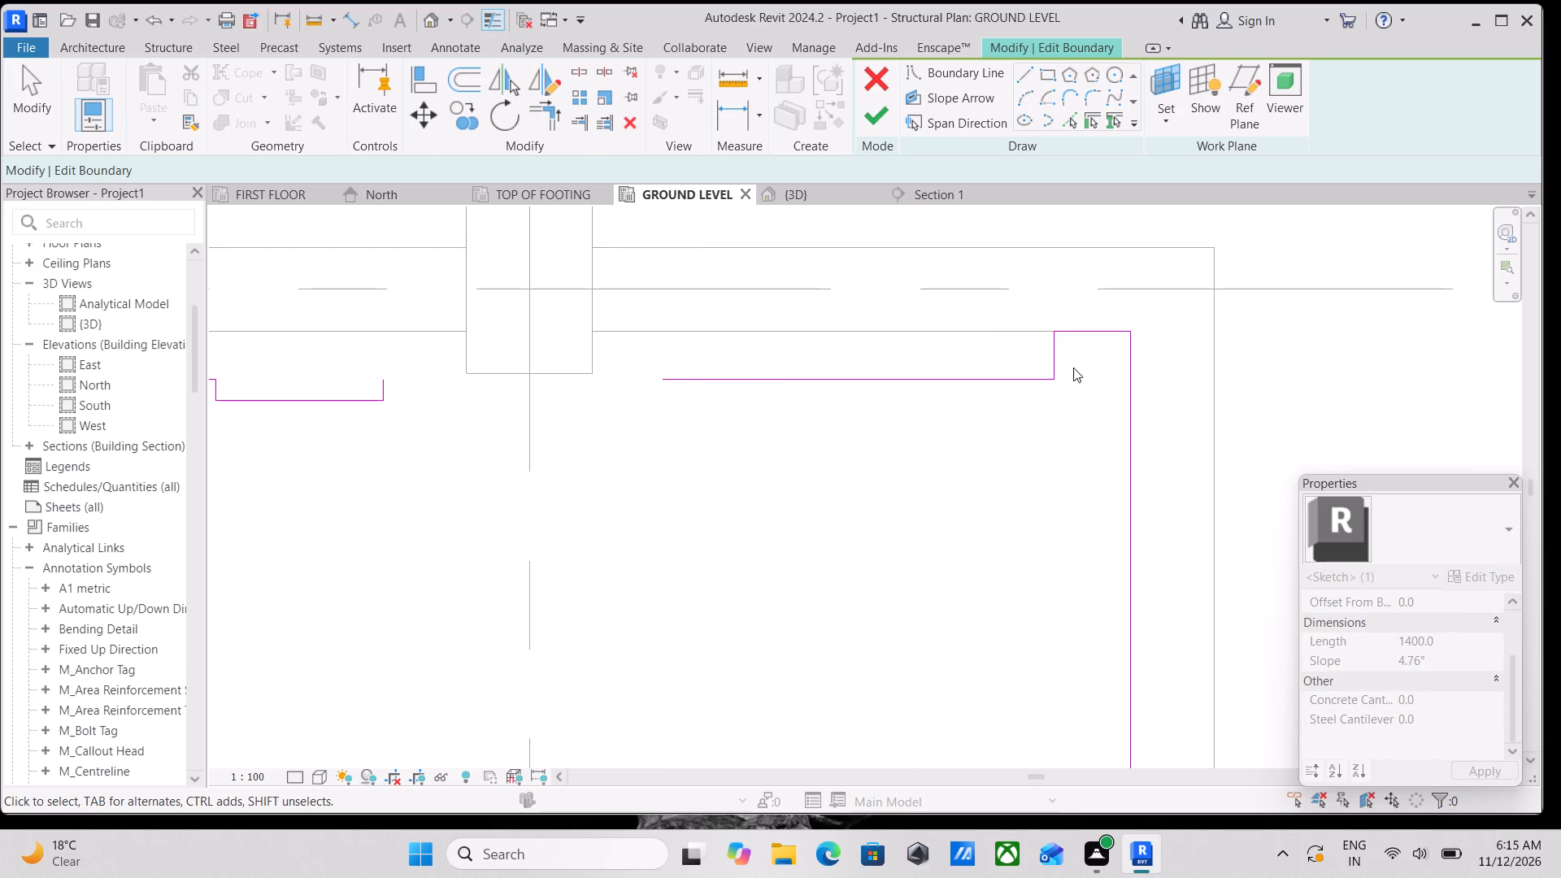
{"action": "left_click", "coordinate": [1048, 357]}
{"action": "right_click", "coordinate": [1048, 357]}
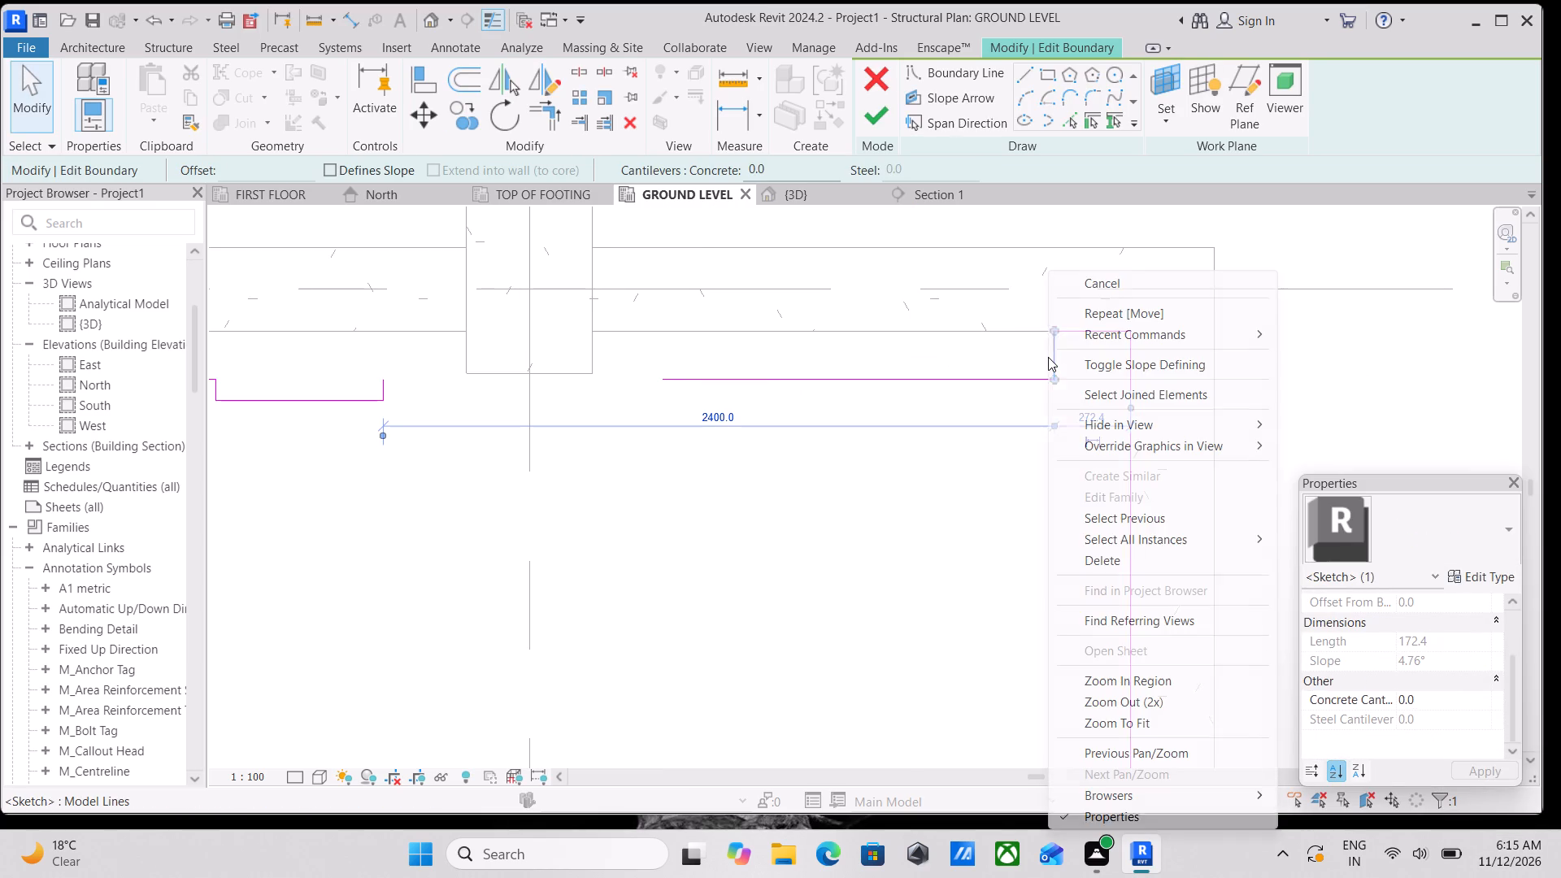
{"action": "left_click", "coordinate": [1137, 563]}
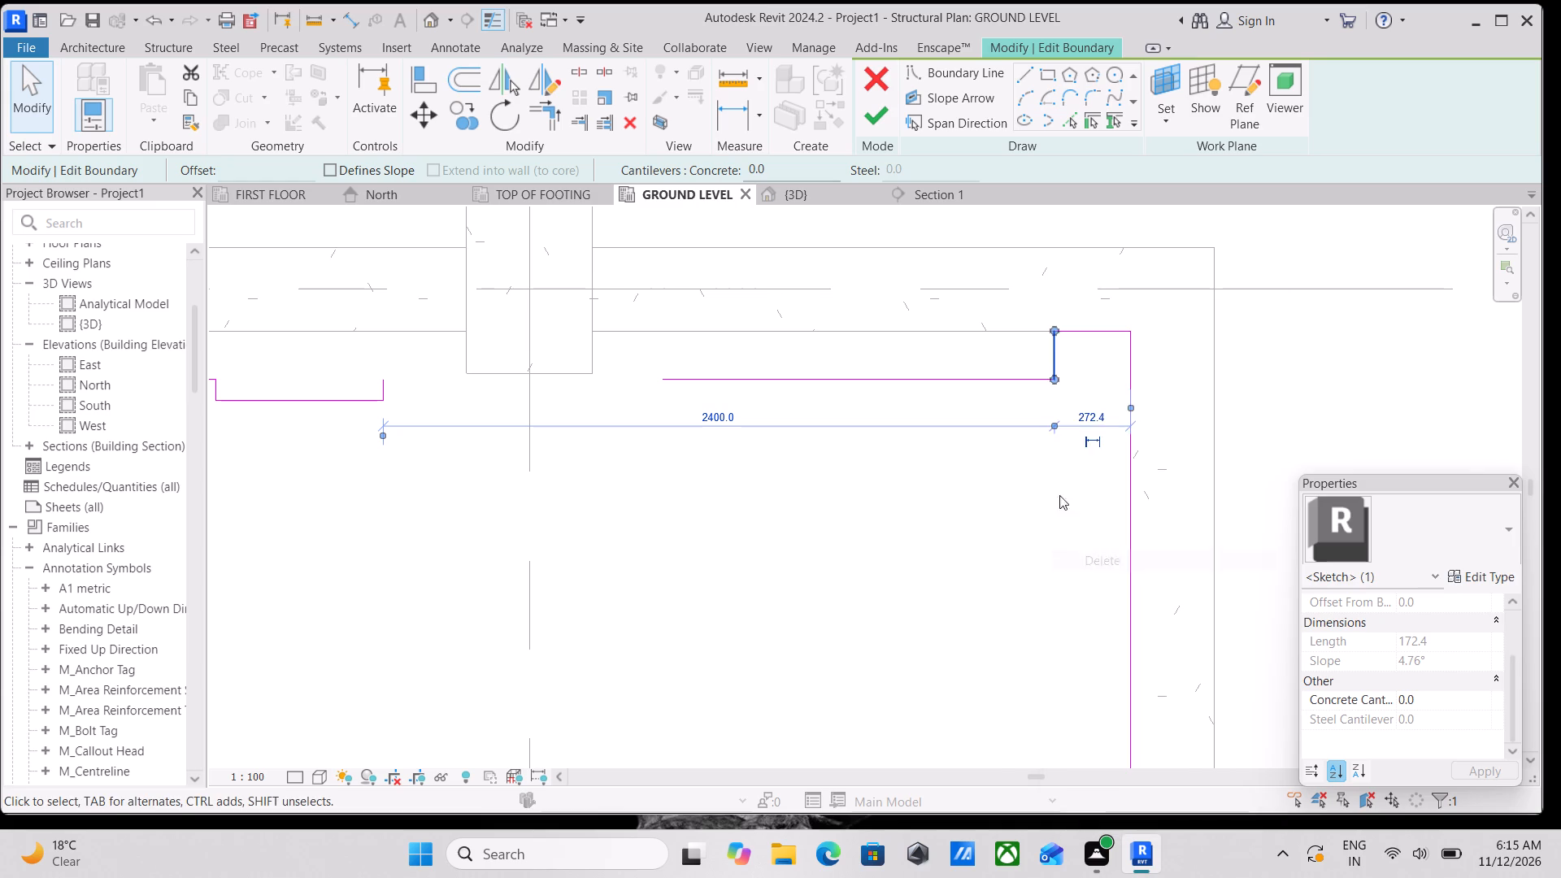
Move the 1400 mm top boundary segment about 172 mm up to the grid D beam's inner face, meeting the short corner line.
{"action": "left_click", "coordinate": [973, 372]}
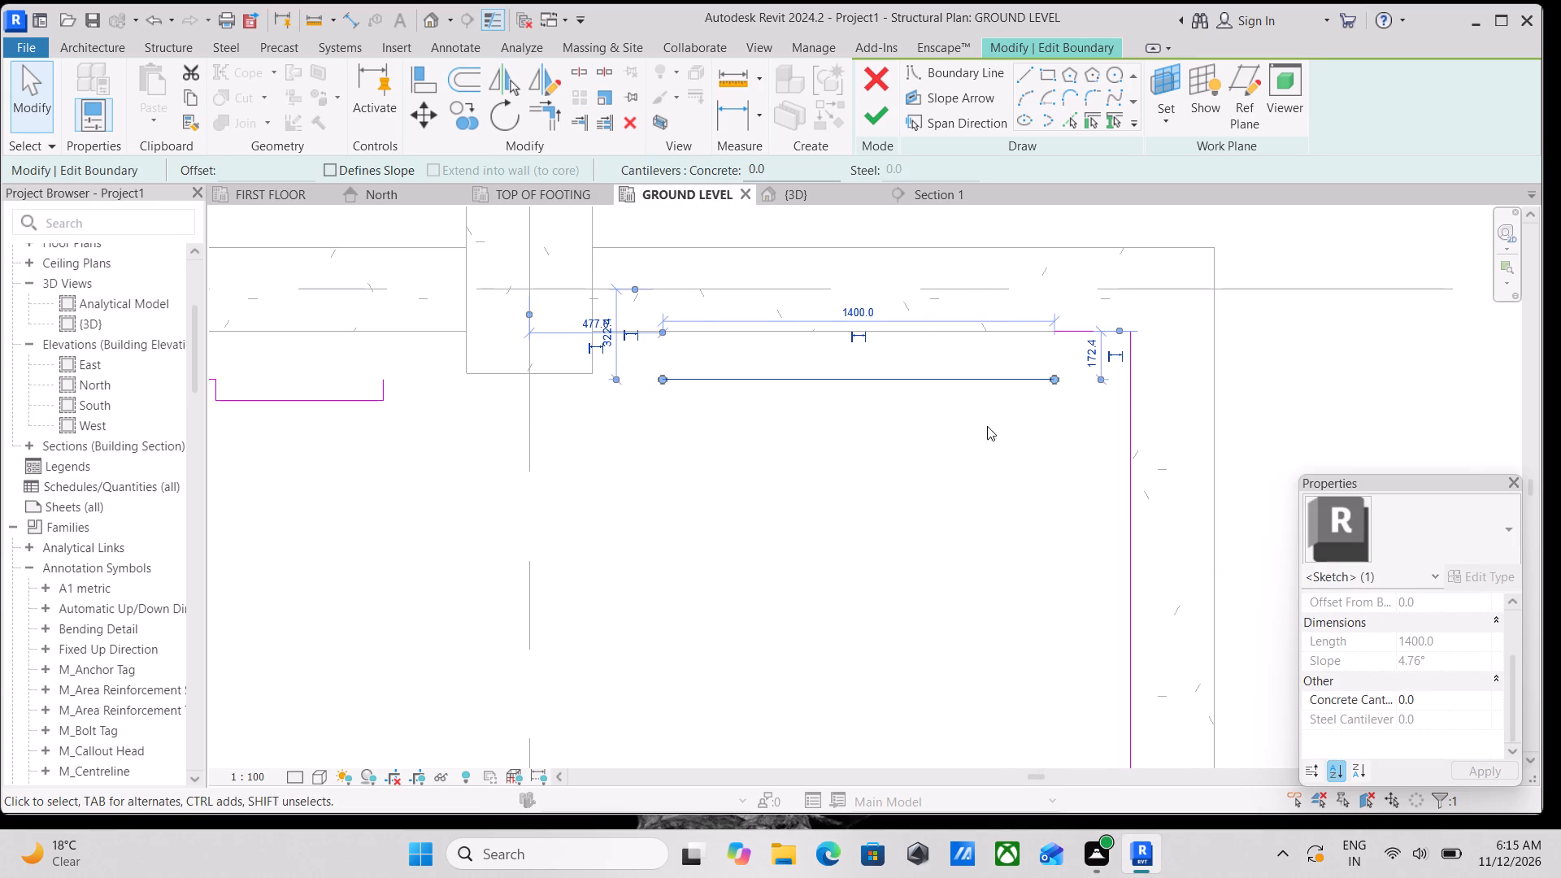
{"action": "scroll", "coordinate": [920, 446], "scroll_direction": "down", "scroll_amount": 1}
{"action": "middle_click_drag", "start_coordinate": [927, 459], "coordinate": [952, 509]}
{"action": "scroll", "coordinate": [954, 501], "scroll_direction": "down", "scroll_amount": 2}
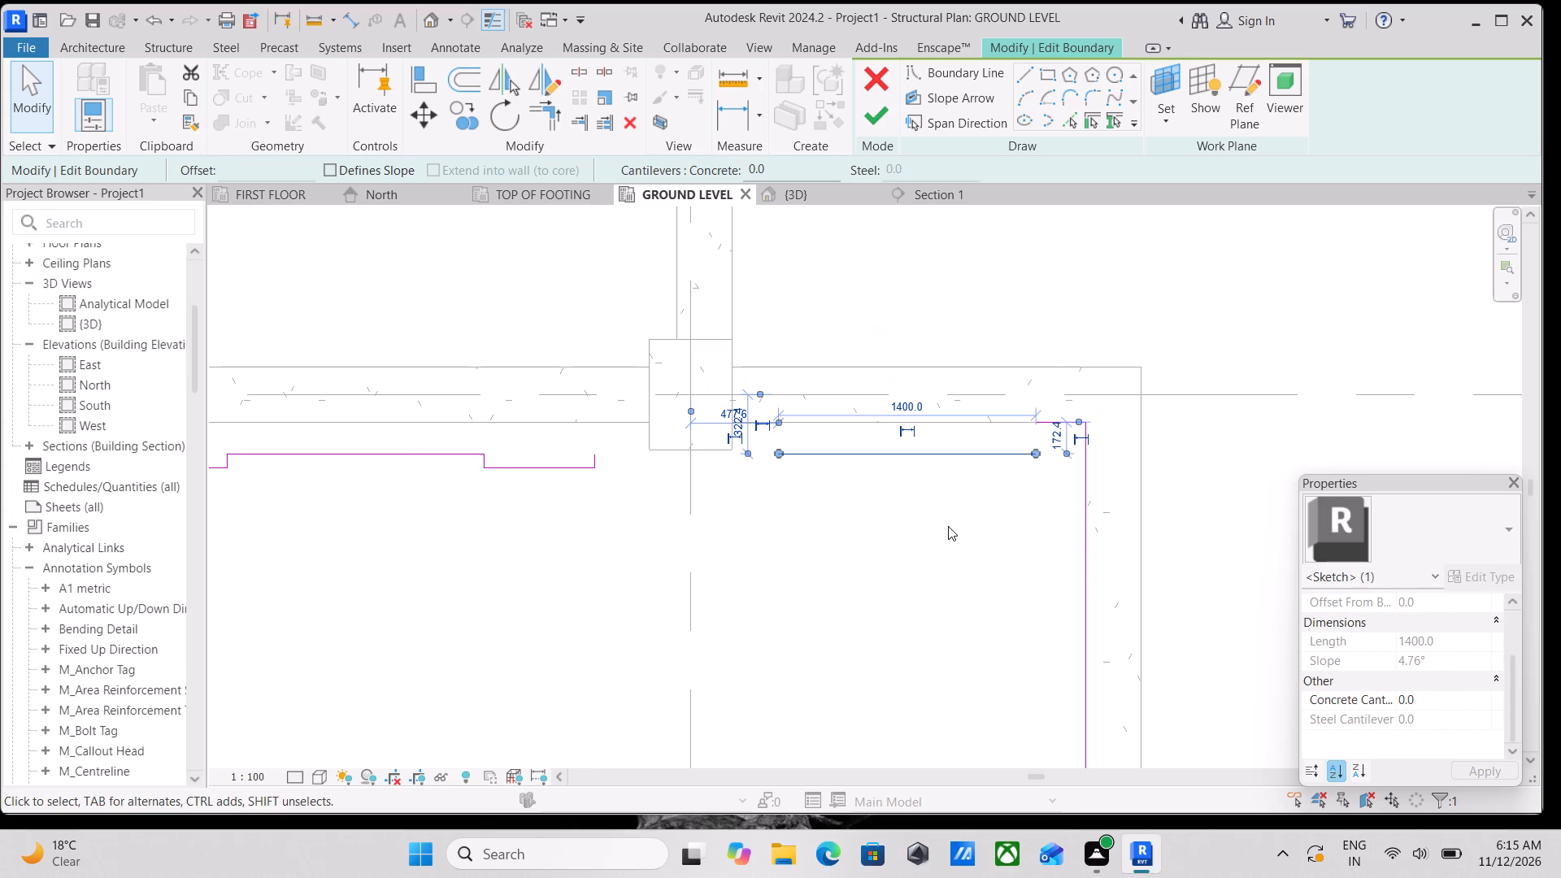
{"action": "scroll", "coordinate": [894, 465], "scroll_direction": "up", "scroll_amount": 5}
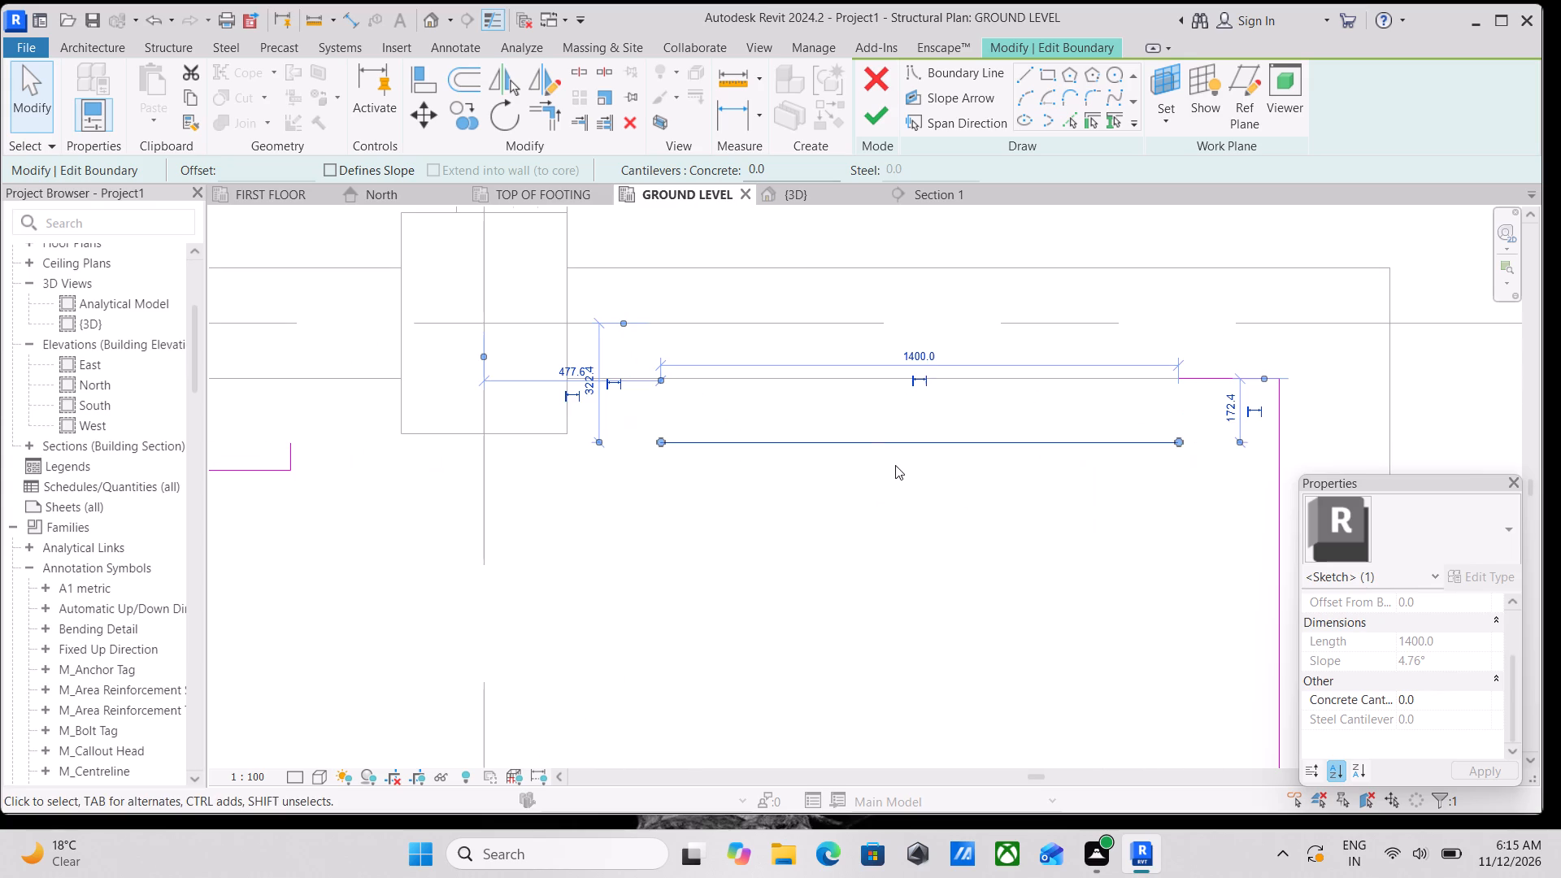
{"action": "left_click", "coordinate": [434, 128]}
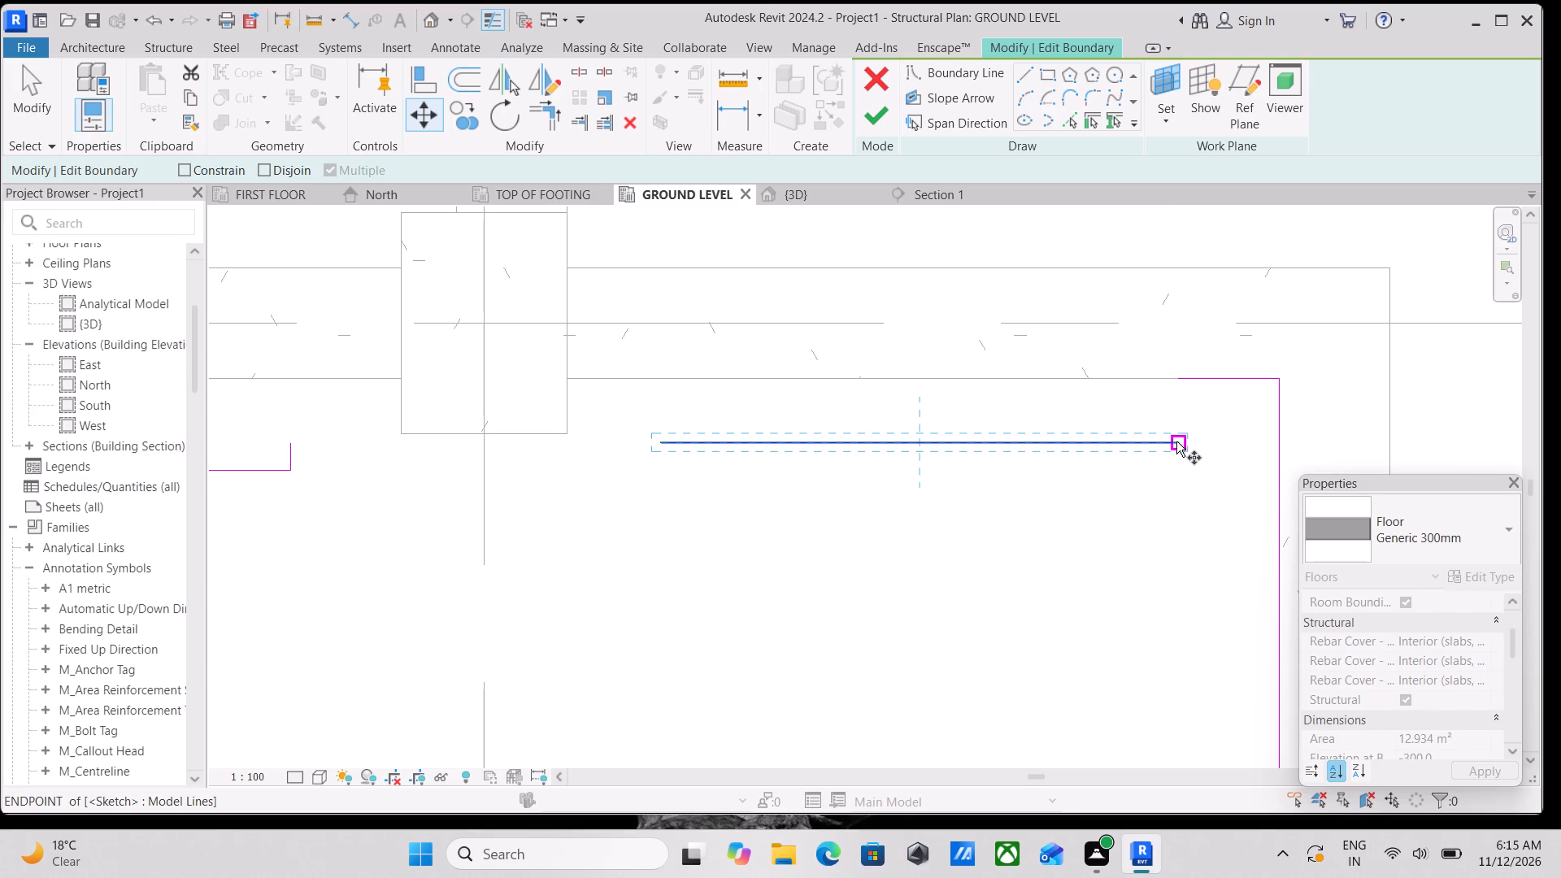
{"action": "left_click", "coordinate": [1176, 437]}
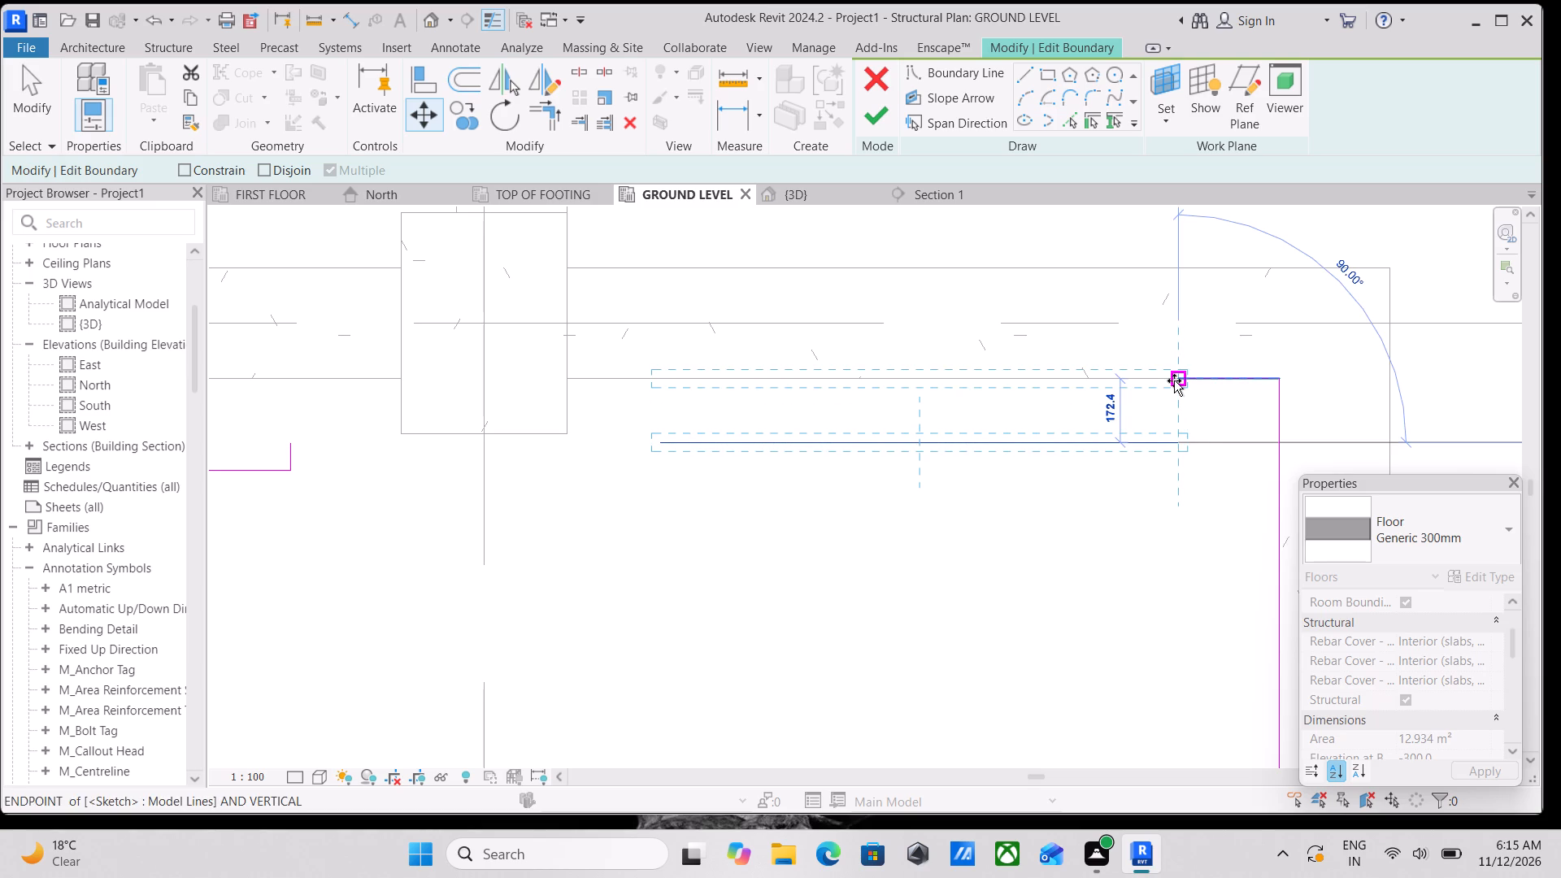
{"action": "left_click", "coordinate": [1174, 380]}
{"action": "scroll", "coordinate": [976, 475], "scroll_direction": "down", "scroll_amount": 2}
{"action": "middle_click_drag", "start_coordinate": [874, 493], "coordinate": [911, 487]}
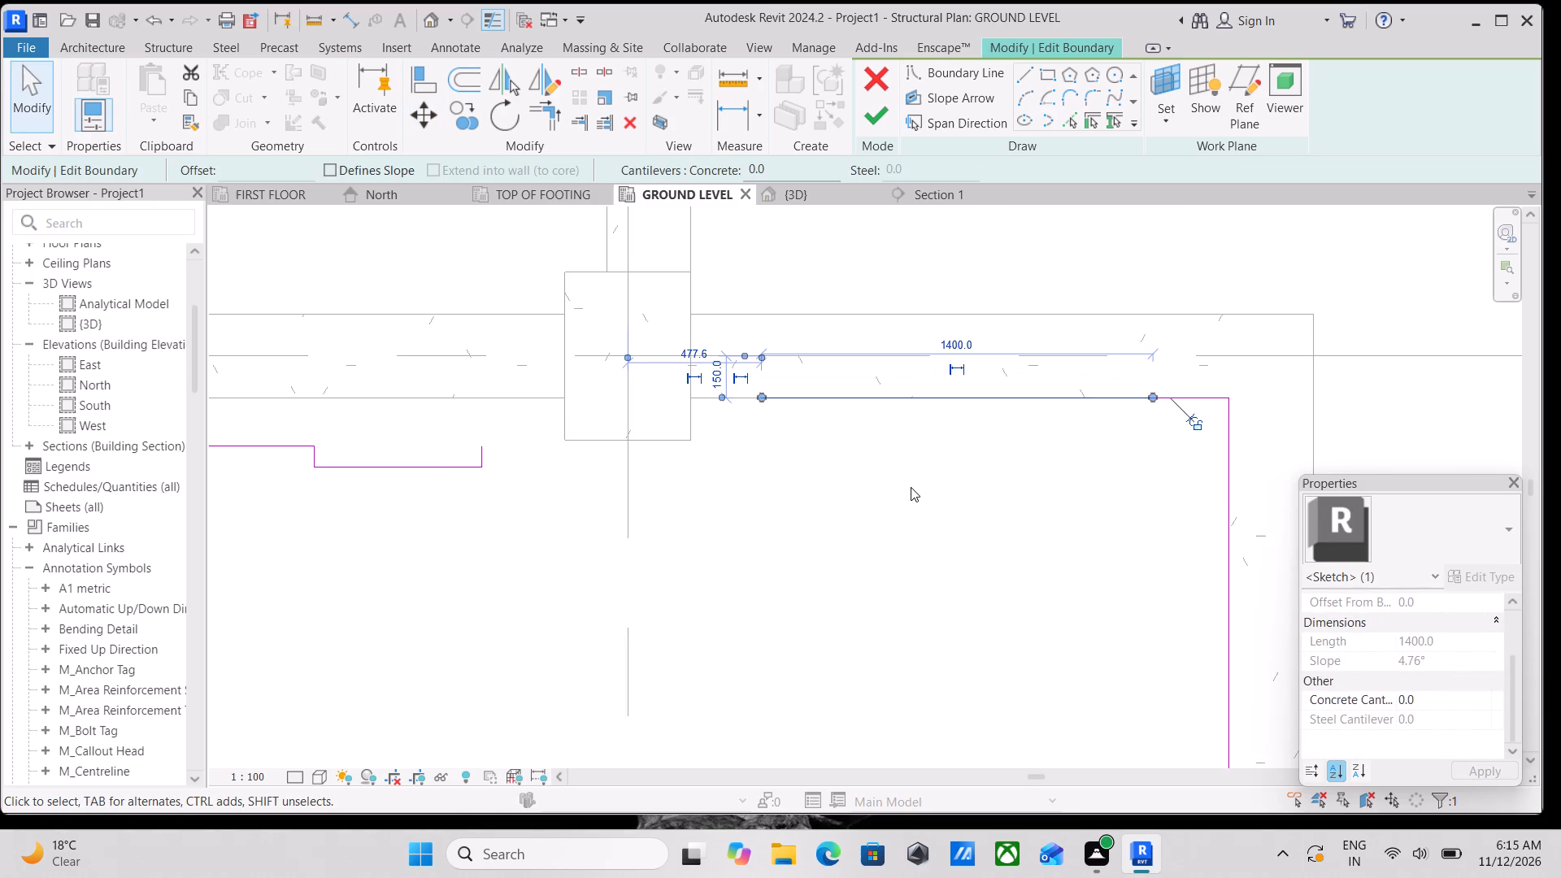
{"action": "key", "text": "Escape"}
{"action": "key", "text": "Escape"}
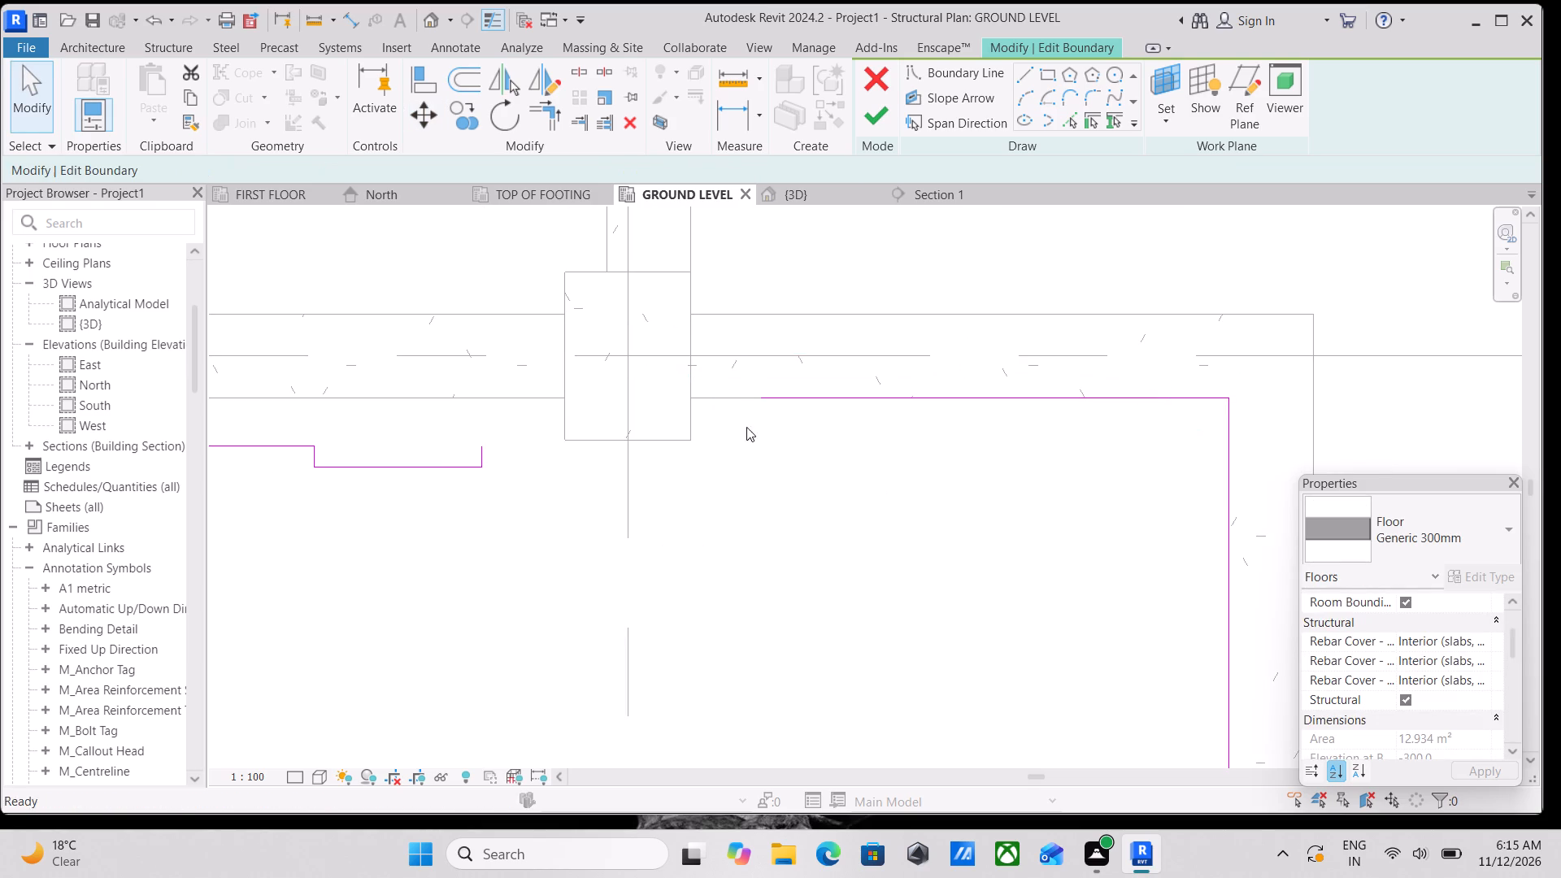